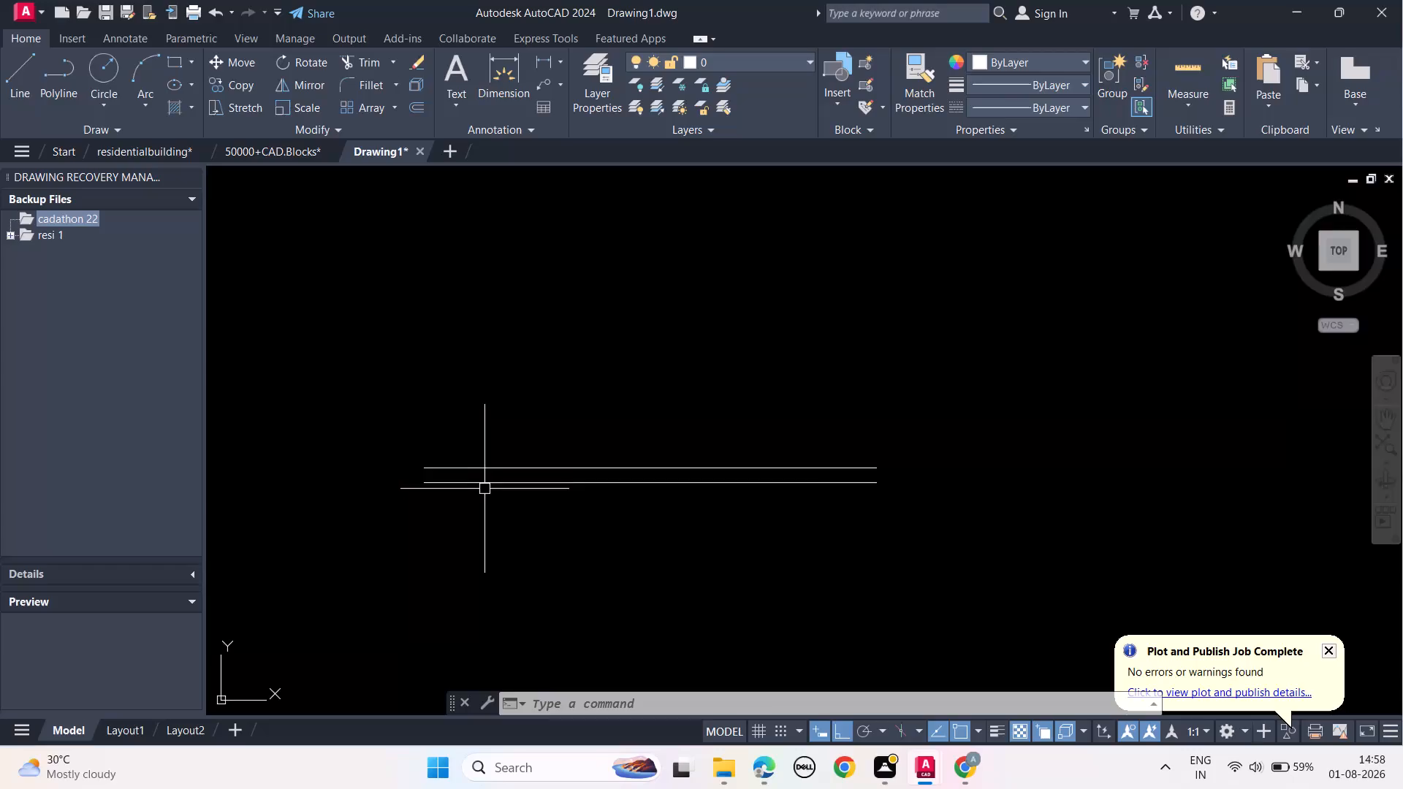
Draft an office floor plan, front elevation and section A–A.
Offset the topmost horizontal line upward by 15'-9" to set out the next level.
{"action": "scroll", "coordinate": [487, 487], "scroll_direction": "down", "scroll_amount": 2}
{"action": "middle_click_drag", "start_coordinate": [537, 519], "coordinate": [566, 443]}
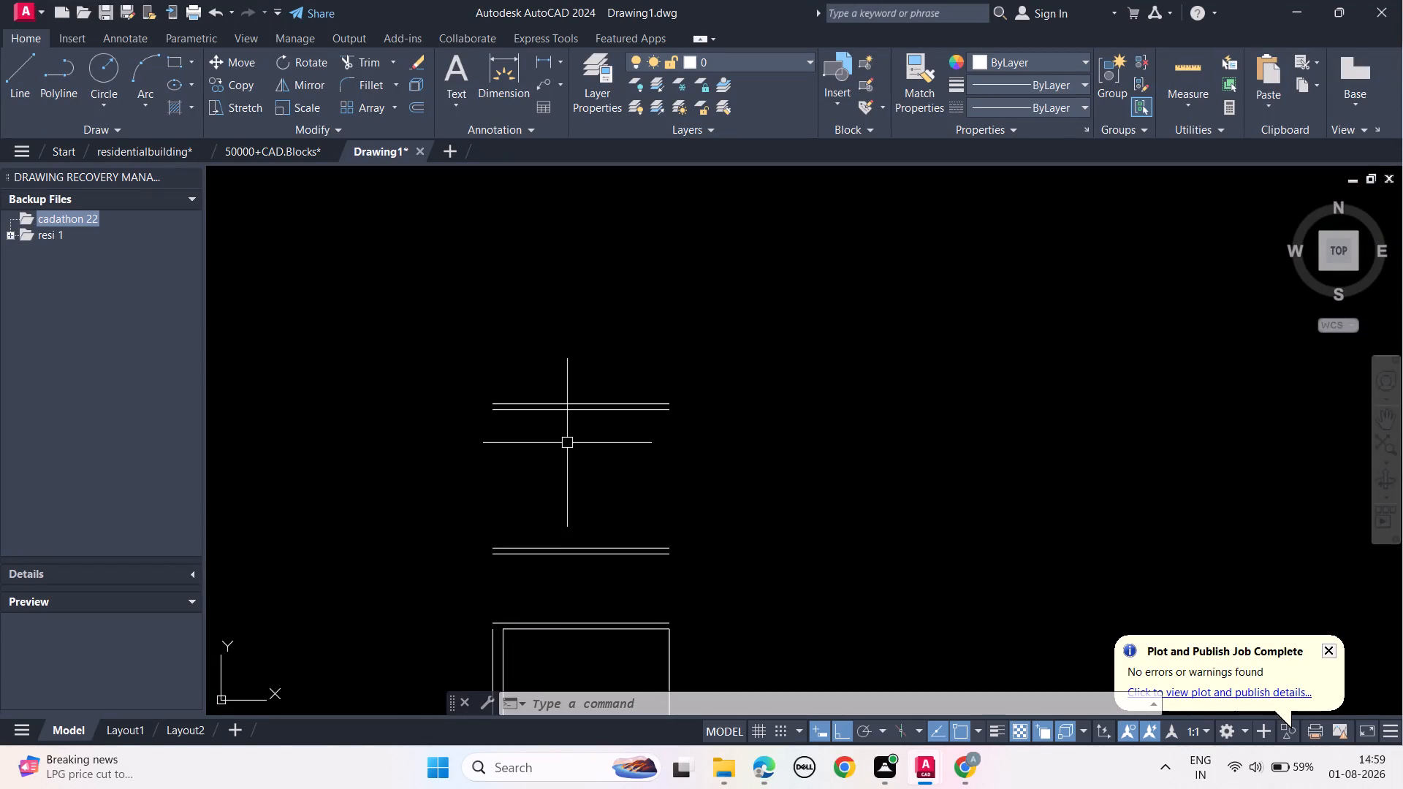
{"action": "scroll", "coordinate": [567, 443], "scroll_direction": "up", "scroll_amount": 1}
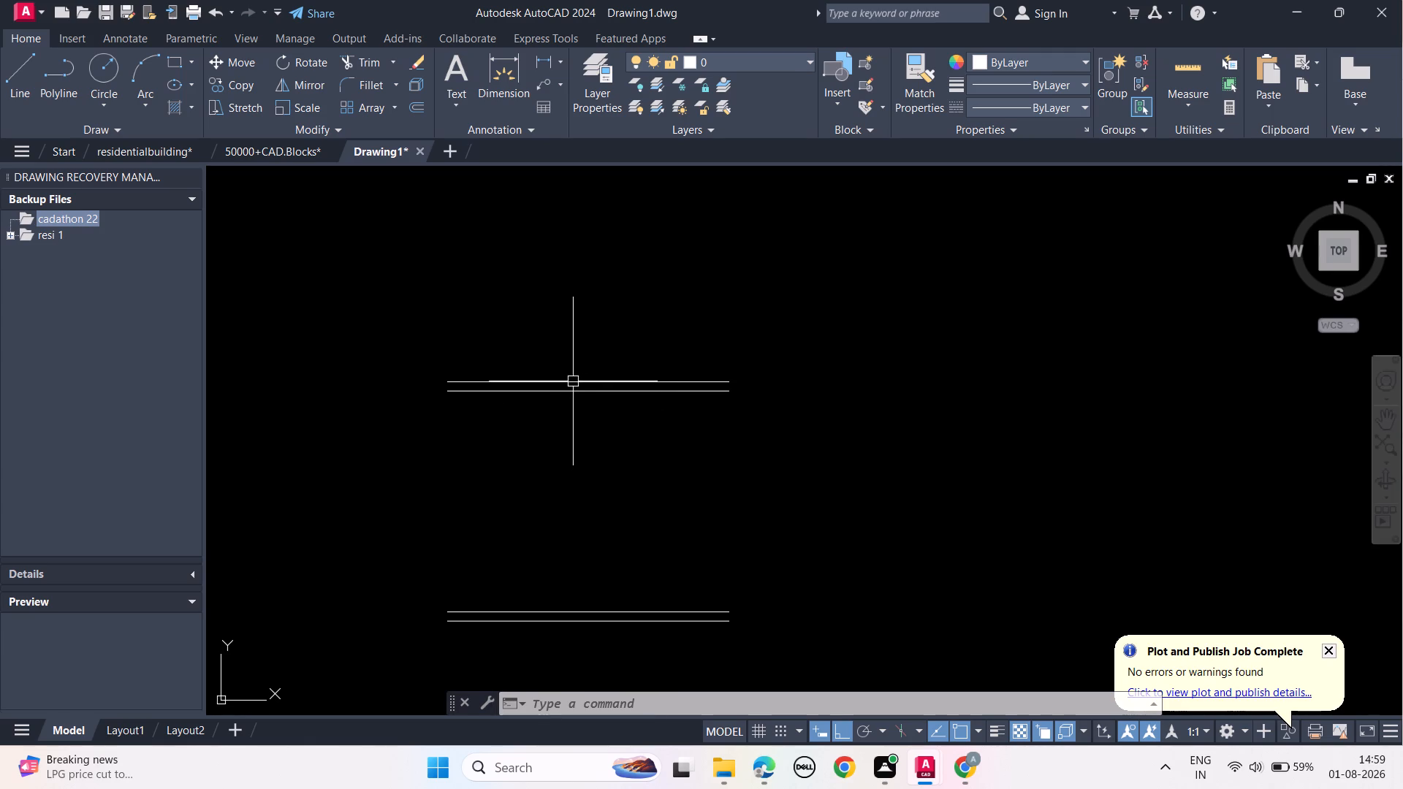
{"action": "left_click", "coordinate": [573, 381]}
{"action": "type", "text": "off"}
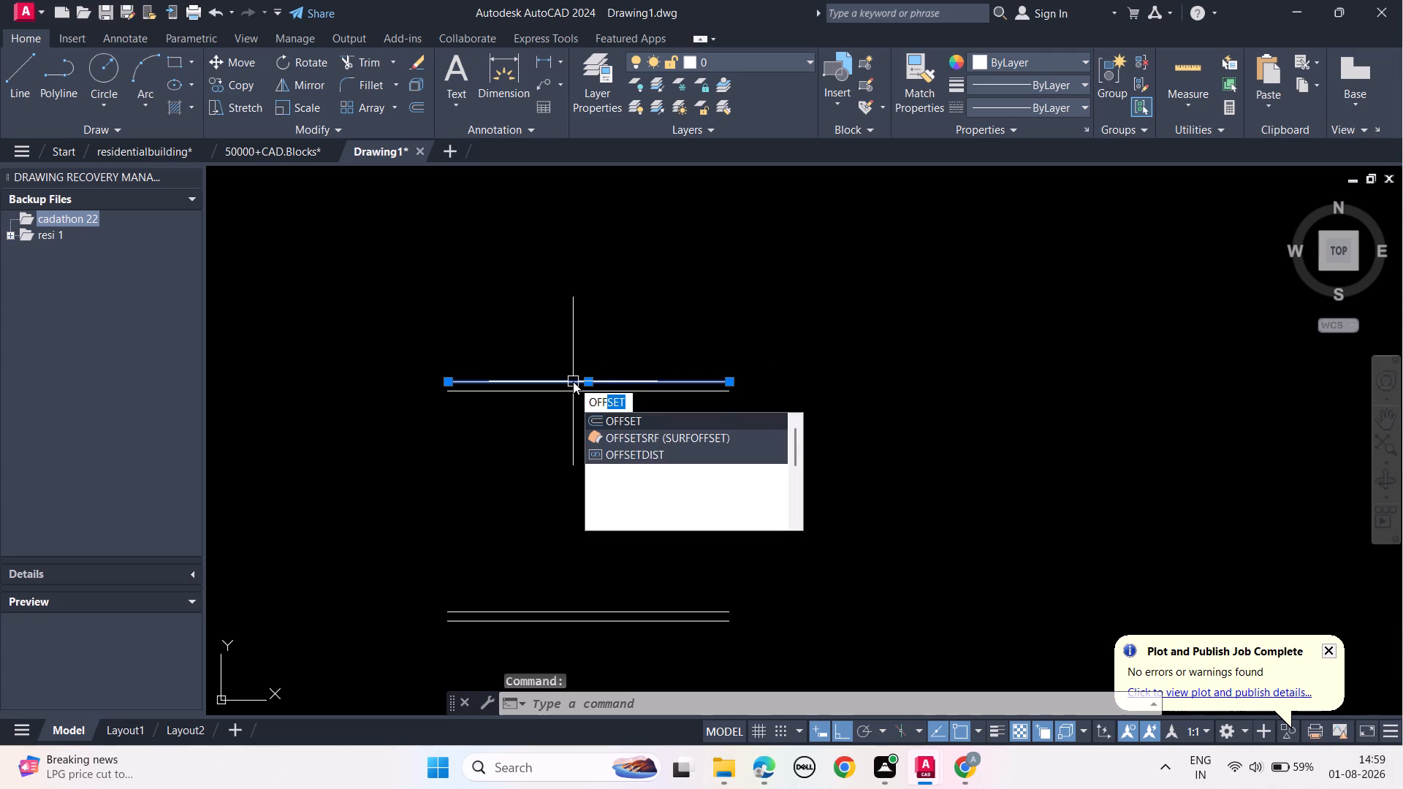
{"action": "left_click", "coordinate": [628, 421]}
{"action": "type", "text": "15'"}
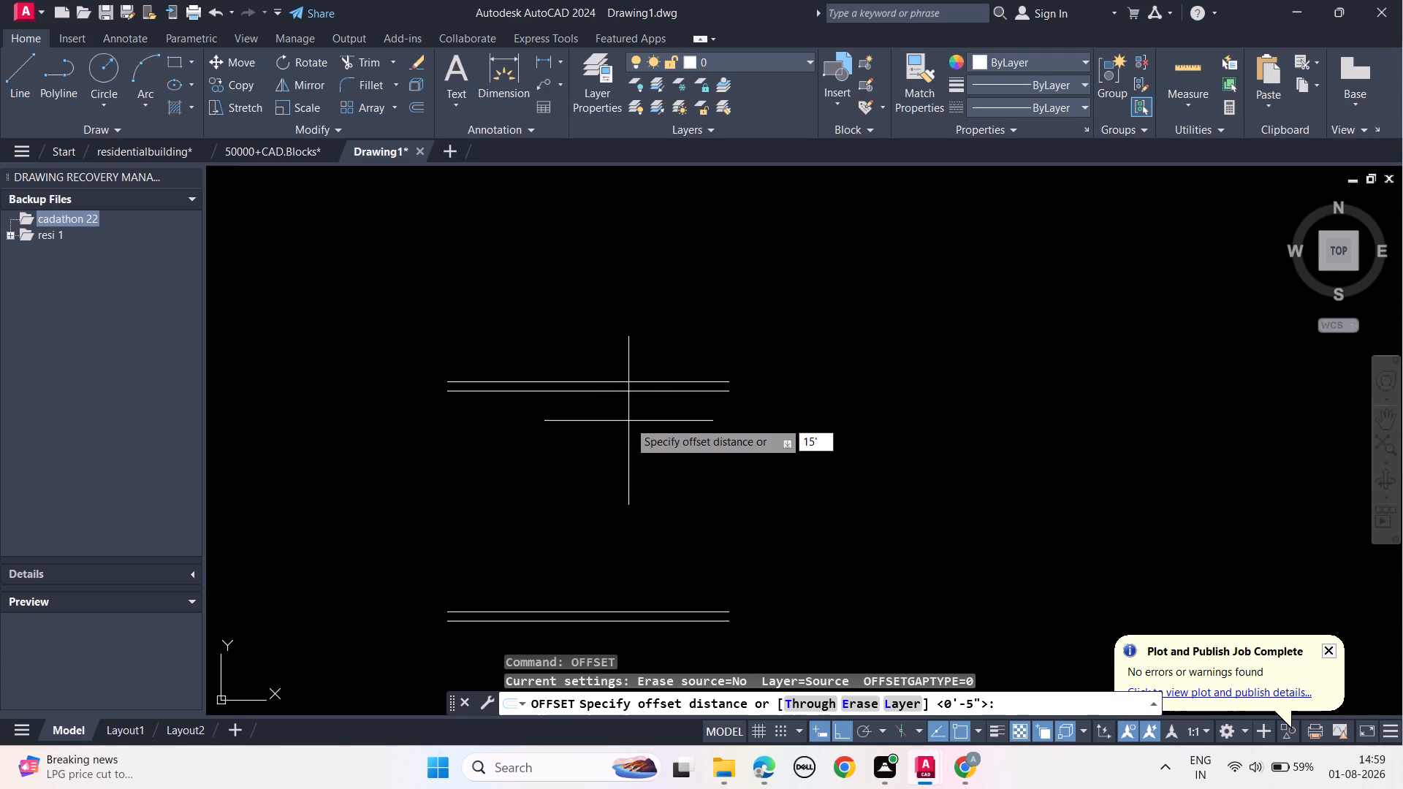
{"action": "type", "text": "9\""}
{"action": "key", "text": "Return"}
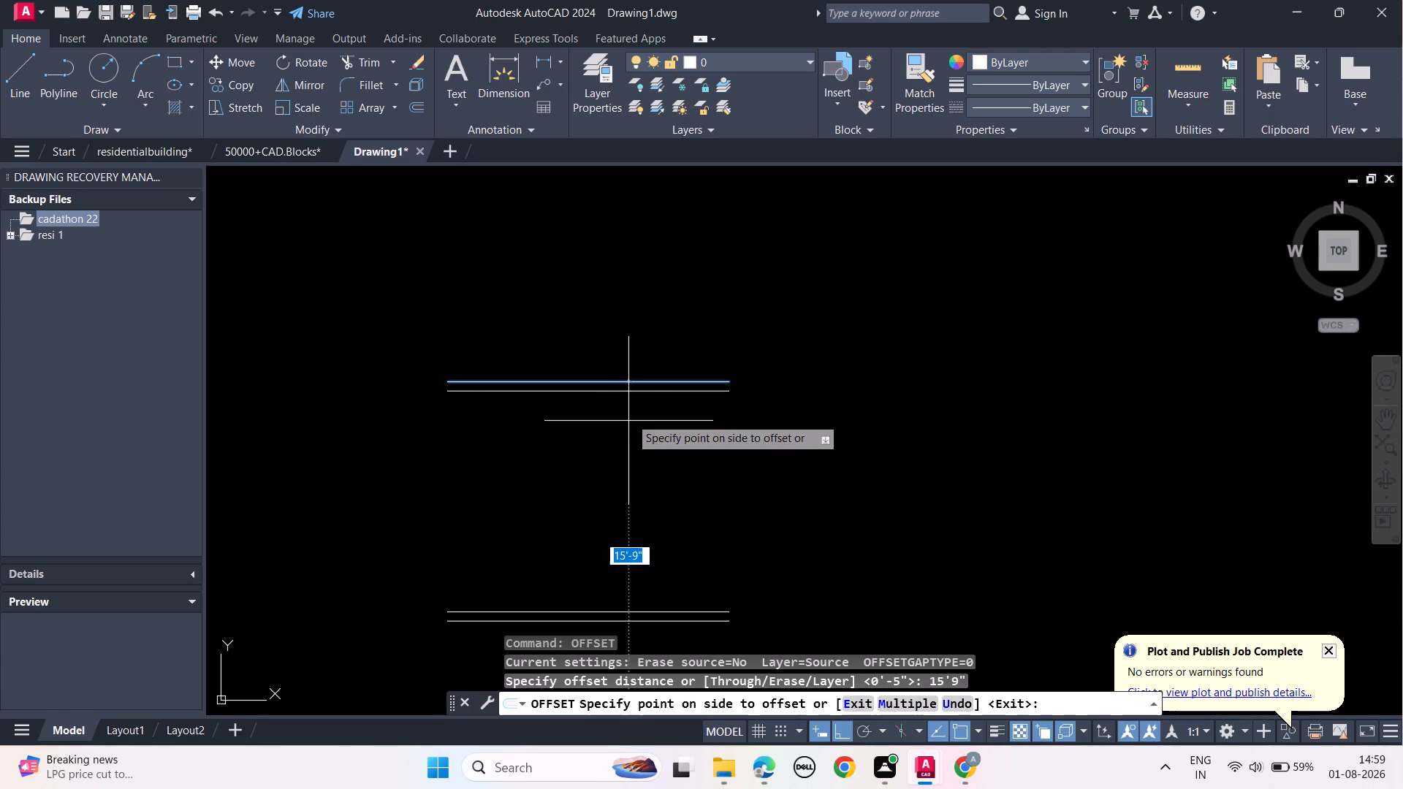
{"action": "scroll", "coordinate": [645, 329], "scroll_direction": "down", "scroll_amount": 2}
{"action": "middle_click_drag", "start_coordinate": [655, 329], "coordinate": [655, 412]}
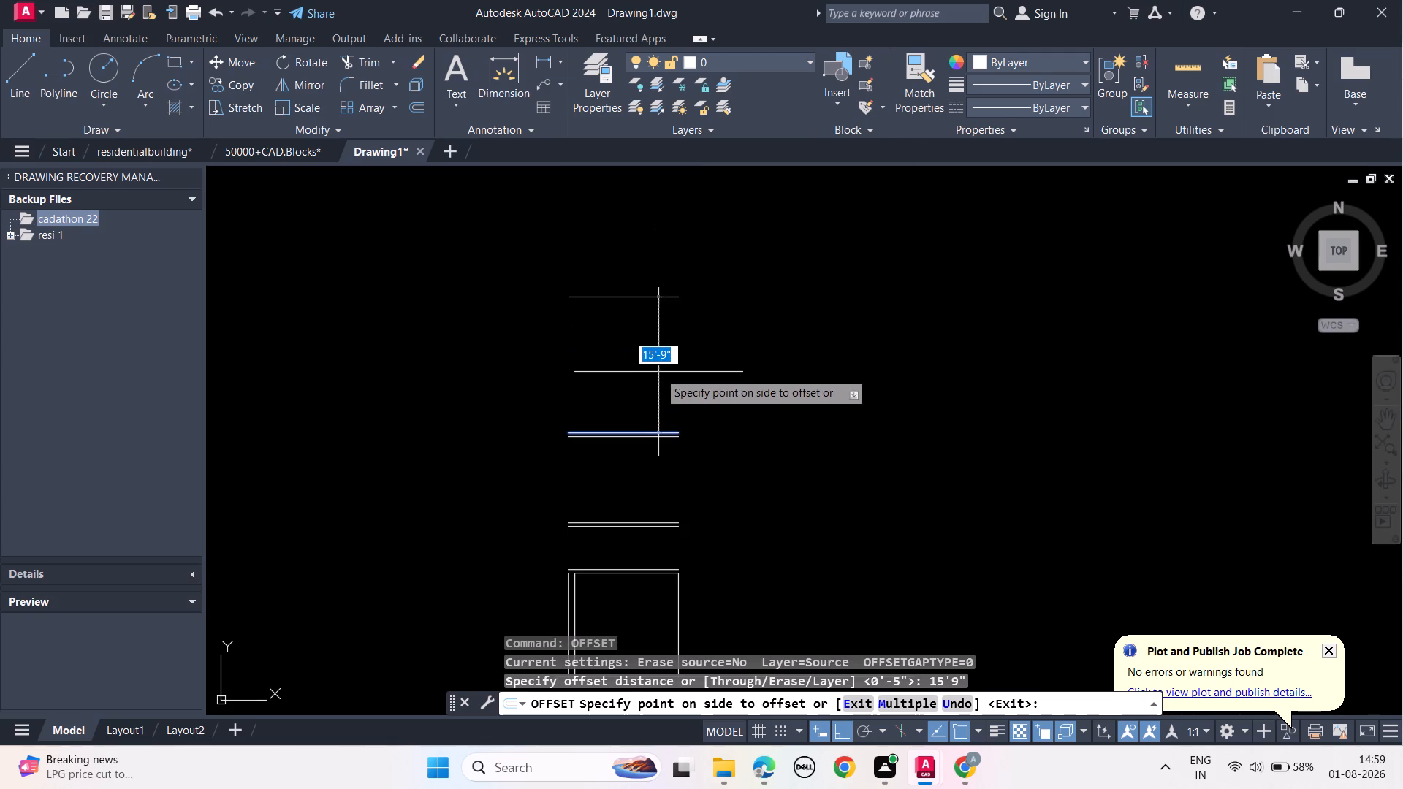
{"action": "left_click", "coordinate": [658, 372]}
{"action": "key", "text": "Escape"}
{"action": "key", "text": "Escape"}
{"action": "key", "text": "Escape"}
{"action": "key", "text": "Escape"}
{"action": "key", "text": "Escape"}
{"action": "key", "text": "Escape"}
{"action": "key", "text": "Escape"}
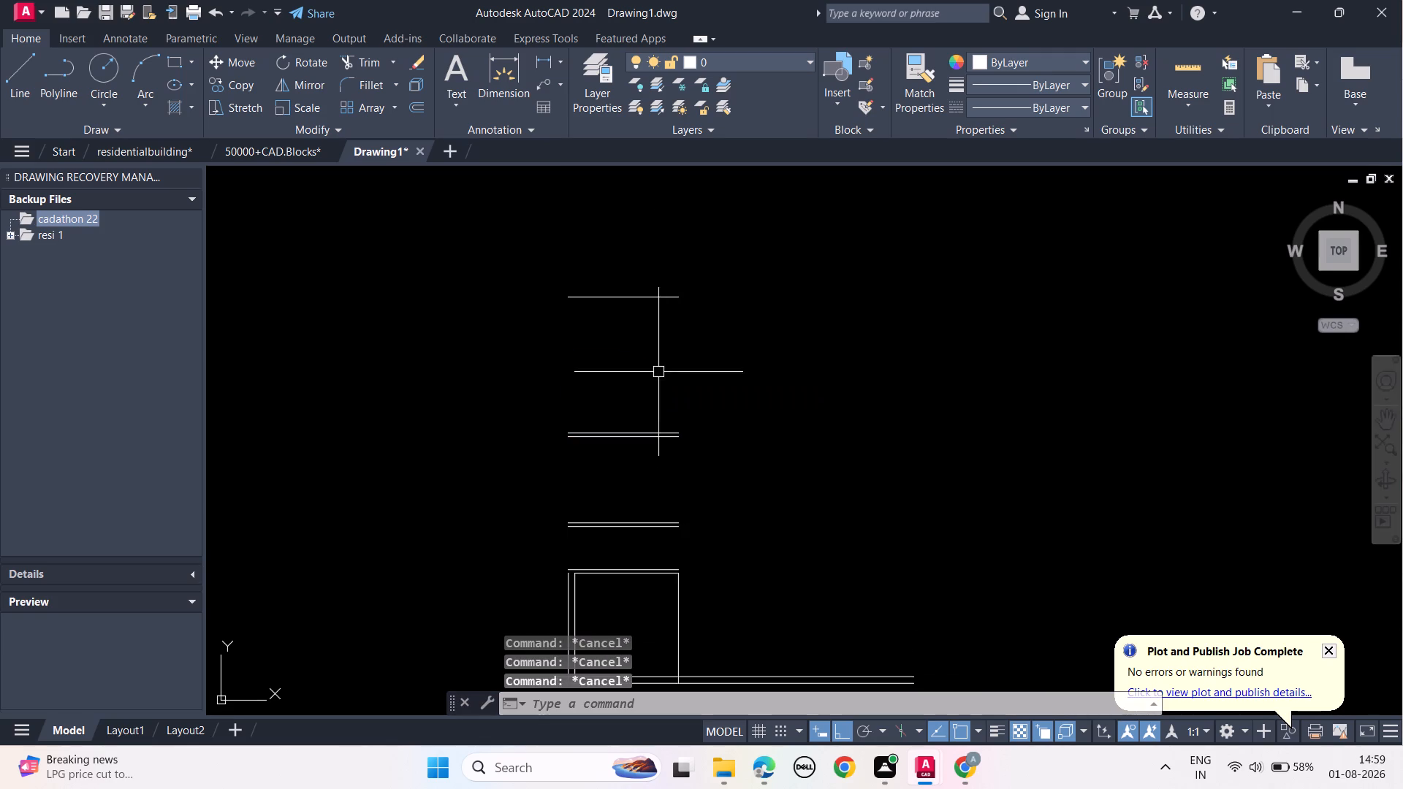
{"action": "key", "text": "Escape"}
{"action": "key", "text": "Escape"}
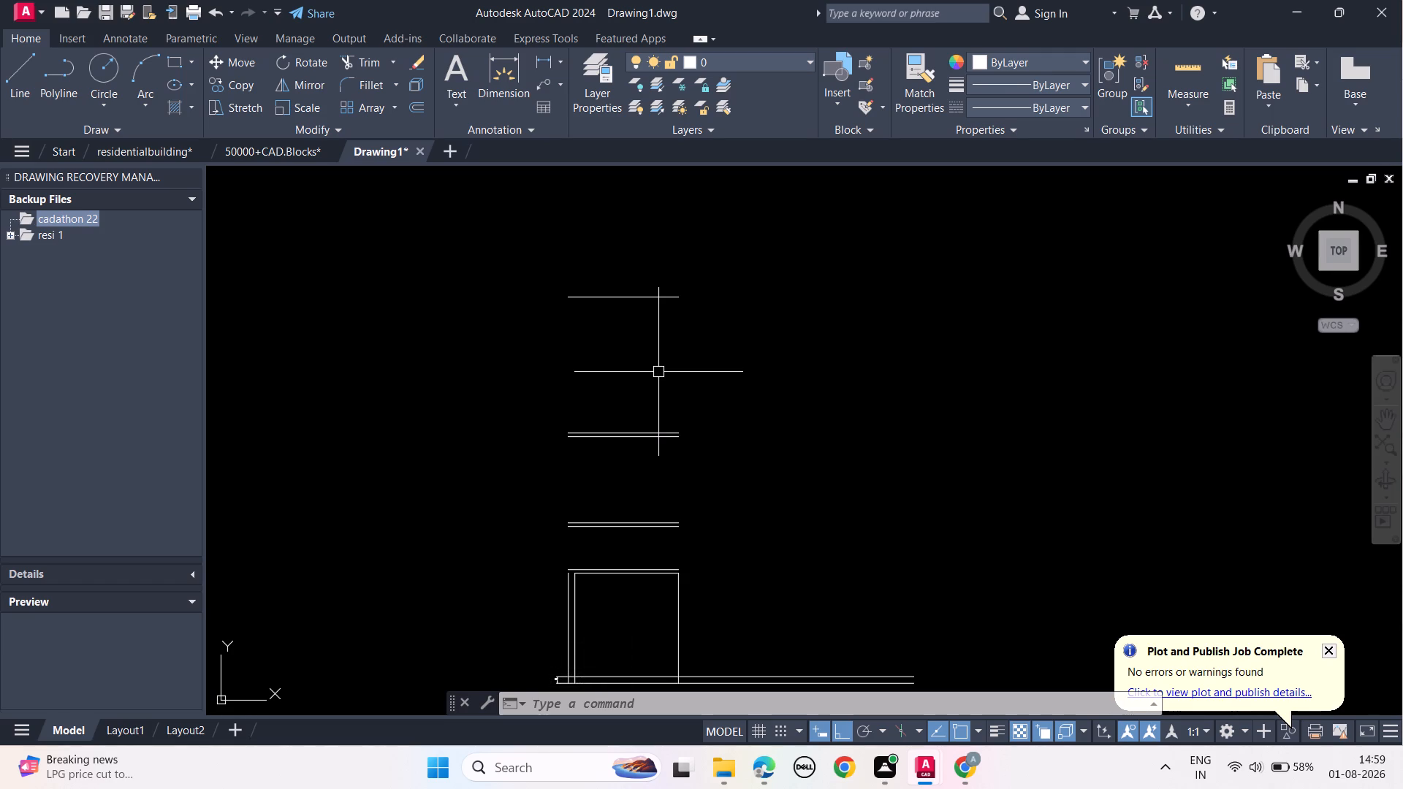
Offset the new topmost horizontal line upward by 9" to form the slab thickness.
{"action": "middle_click_drag", "start_coordinate": [654, 321], "coordinate": [653, 404]}
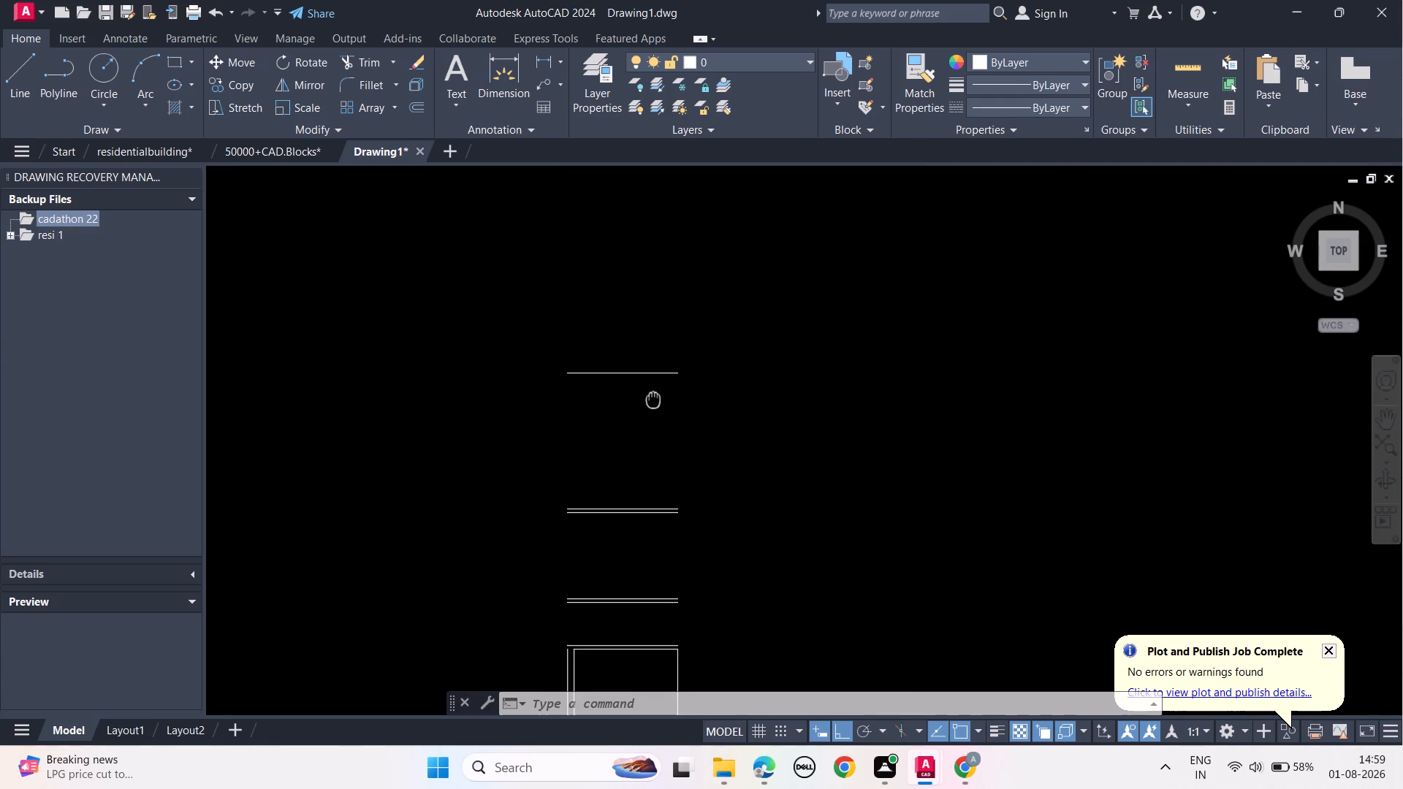
{"action": "middle_click_drag", "start_coordinate": [653, 404], "coordinate": [653, 409]}
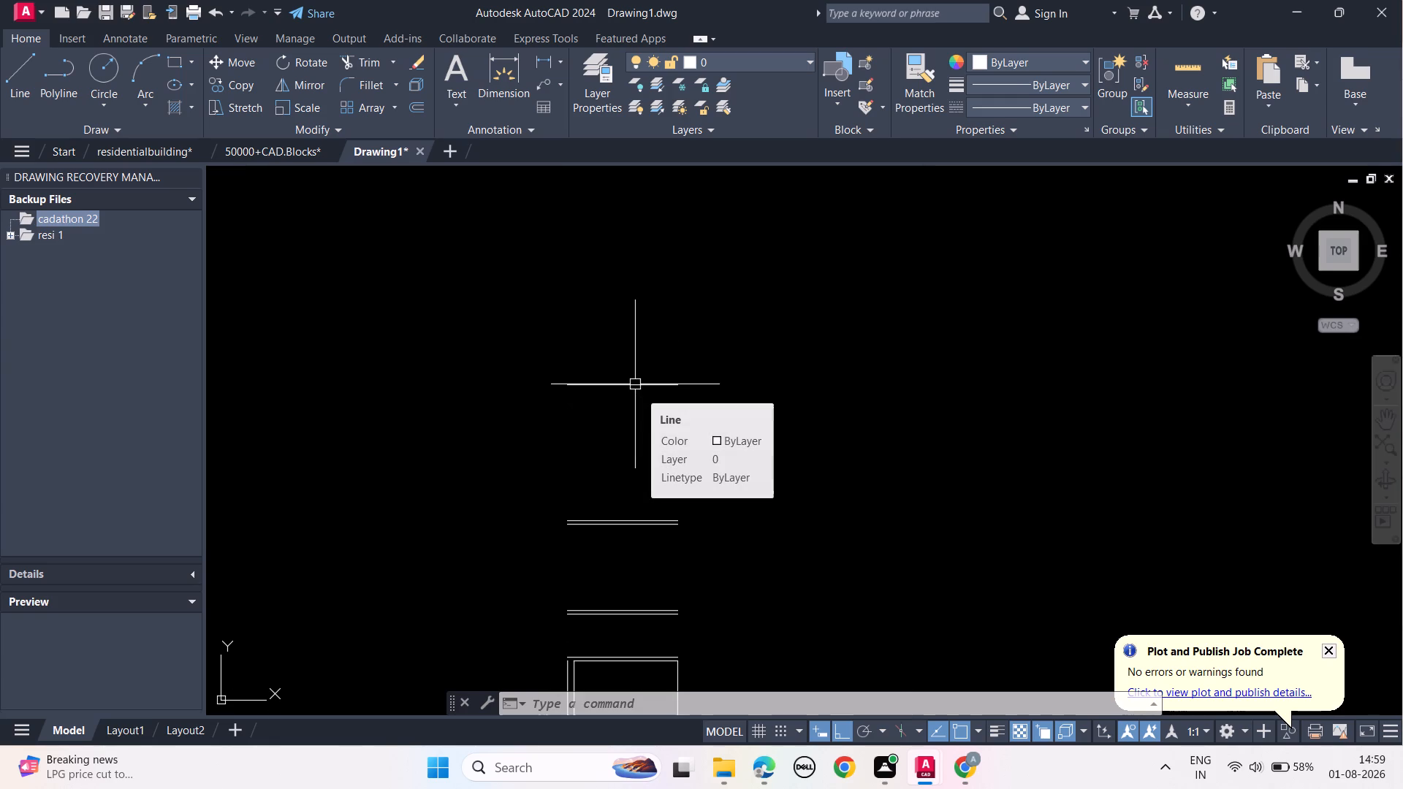
{"action": "left_click", "coordinate": [635, 384]}
{"action": "scroll", "coordinate": [634, 386], "scroll_direction": "up", "scroll_amount": 1}
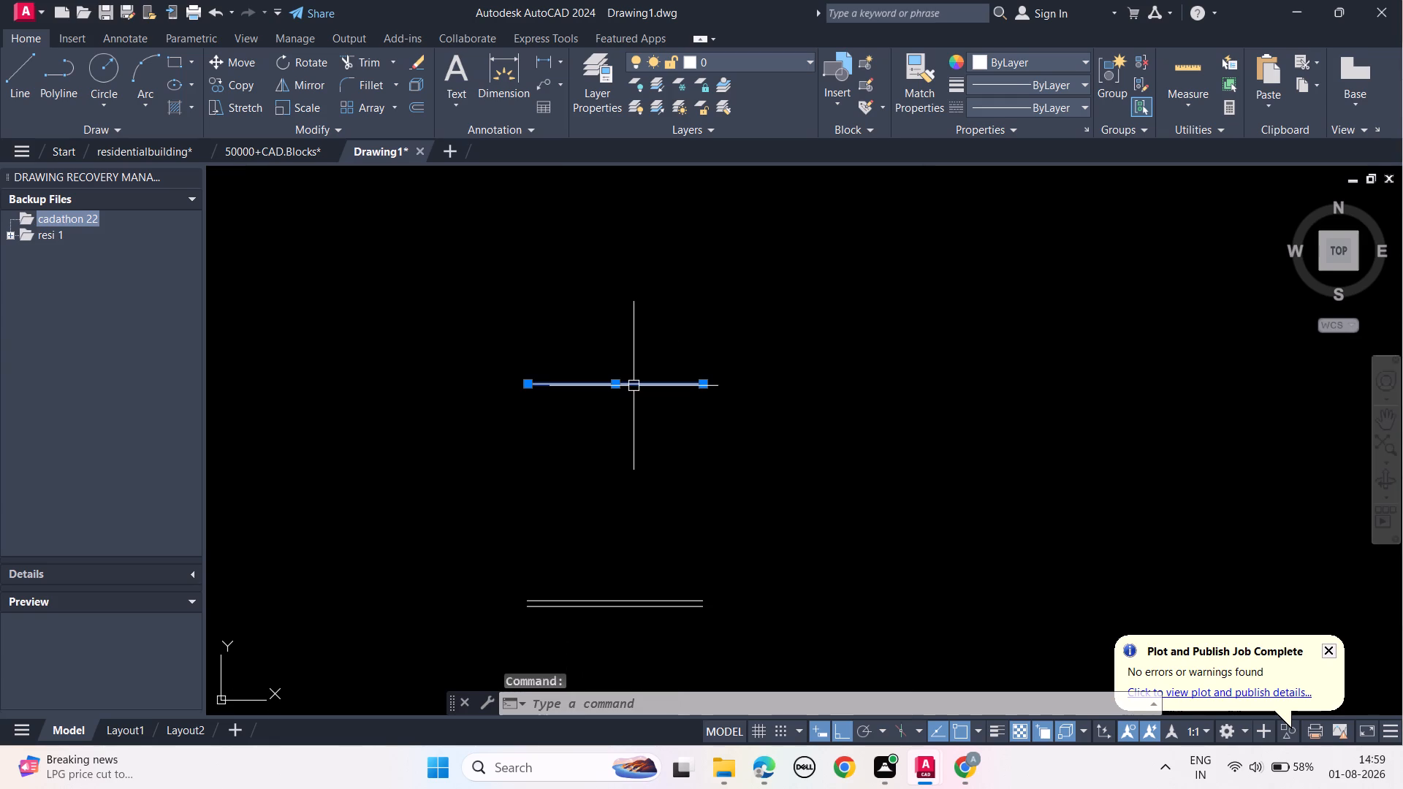
{"action": "key", "text": "o"}
{"action": "type", "text": "ff"}
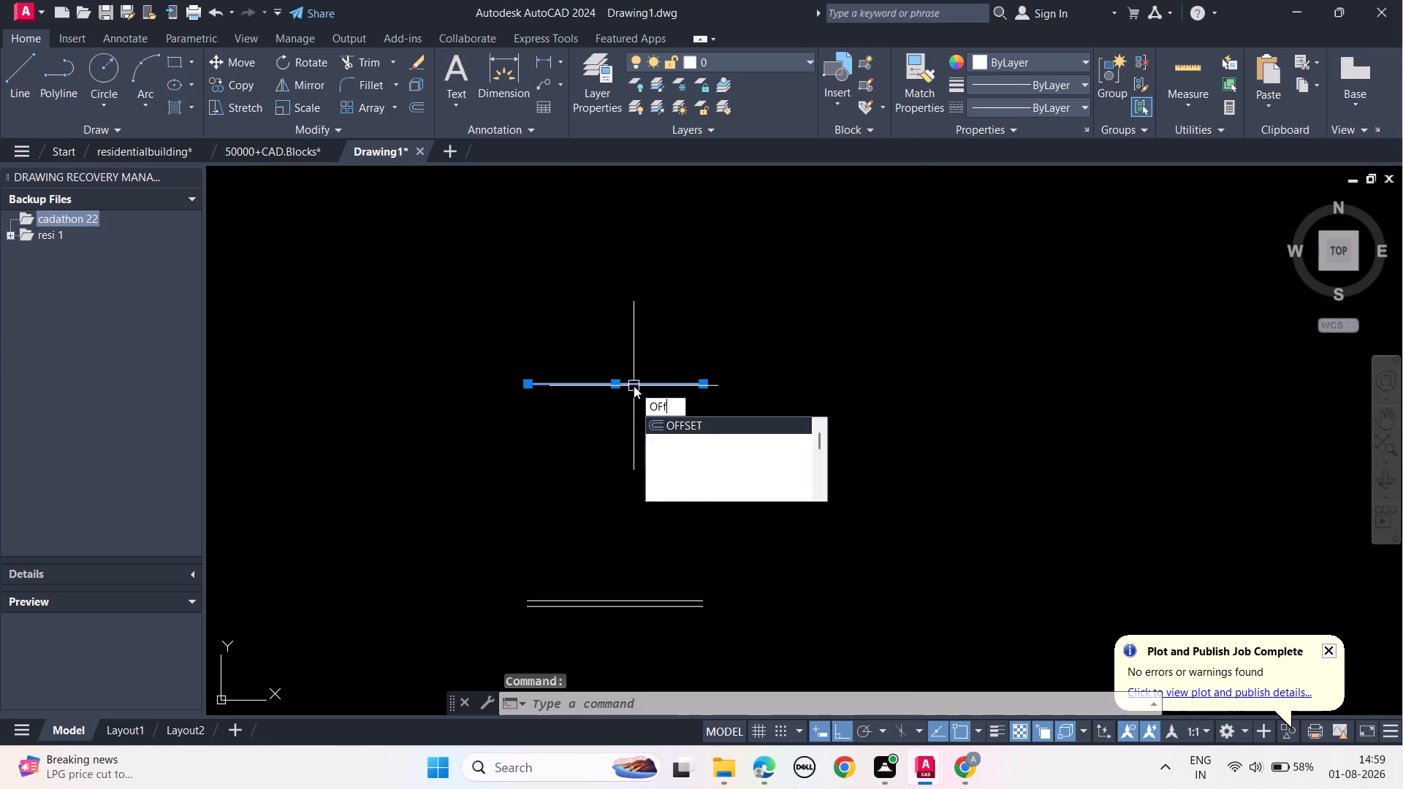
{"action": "left_click", "coordinate": [683, 424]}
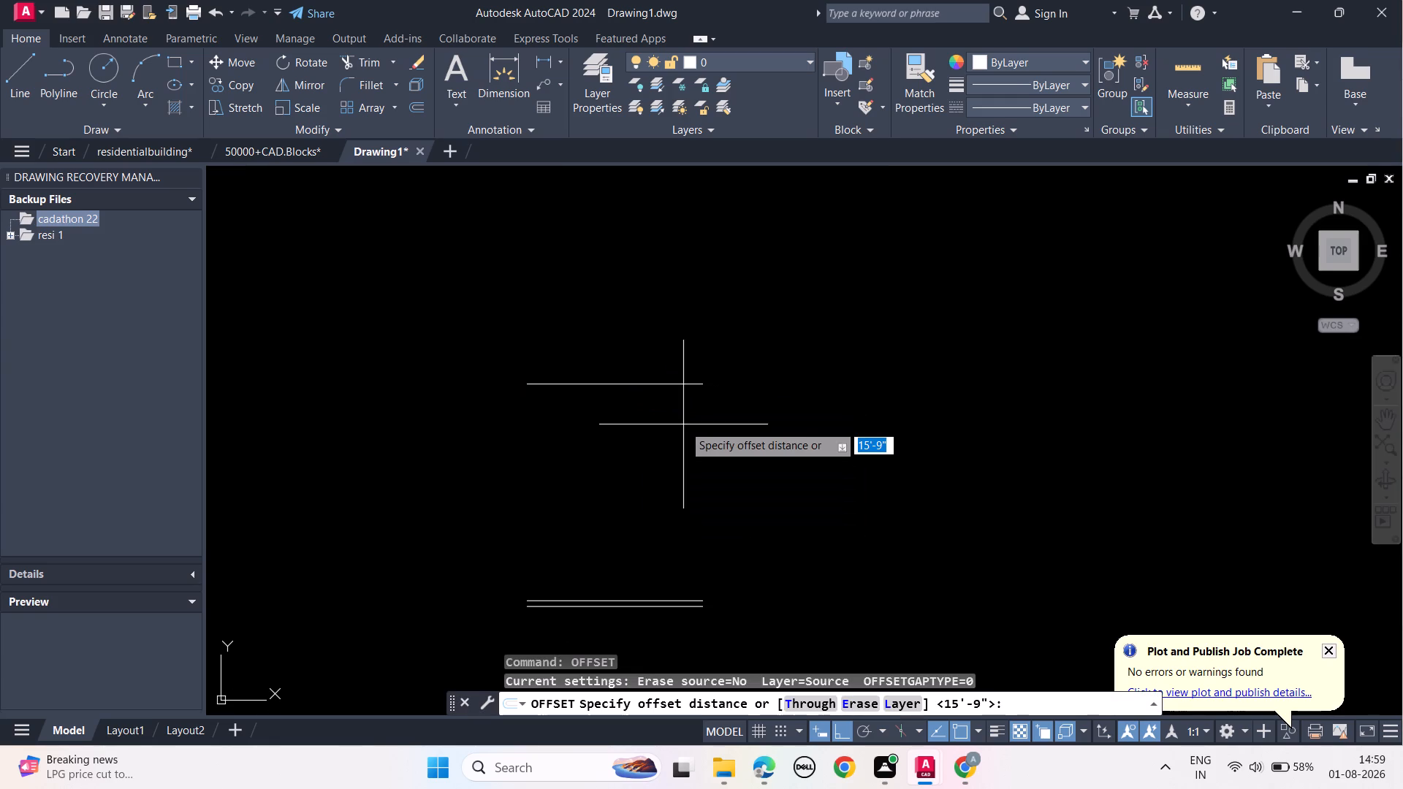
{"action": "type", "text": "9\""}
{"action": "key", "text": "Return"}
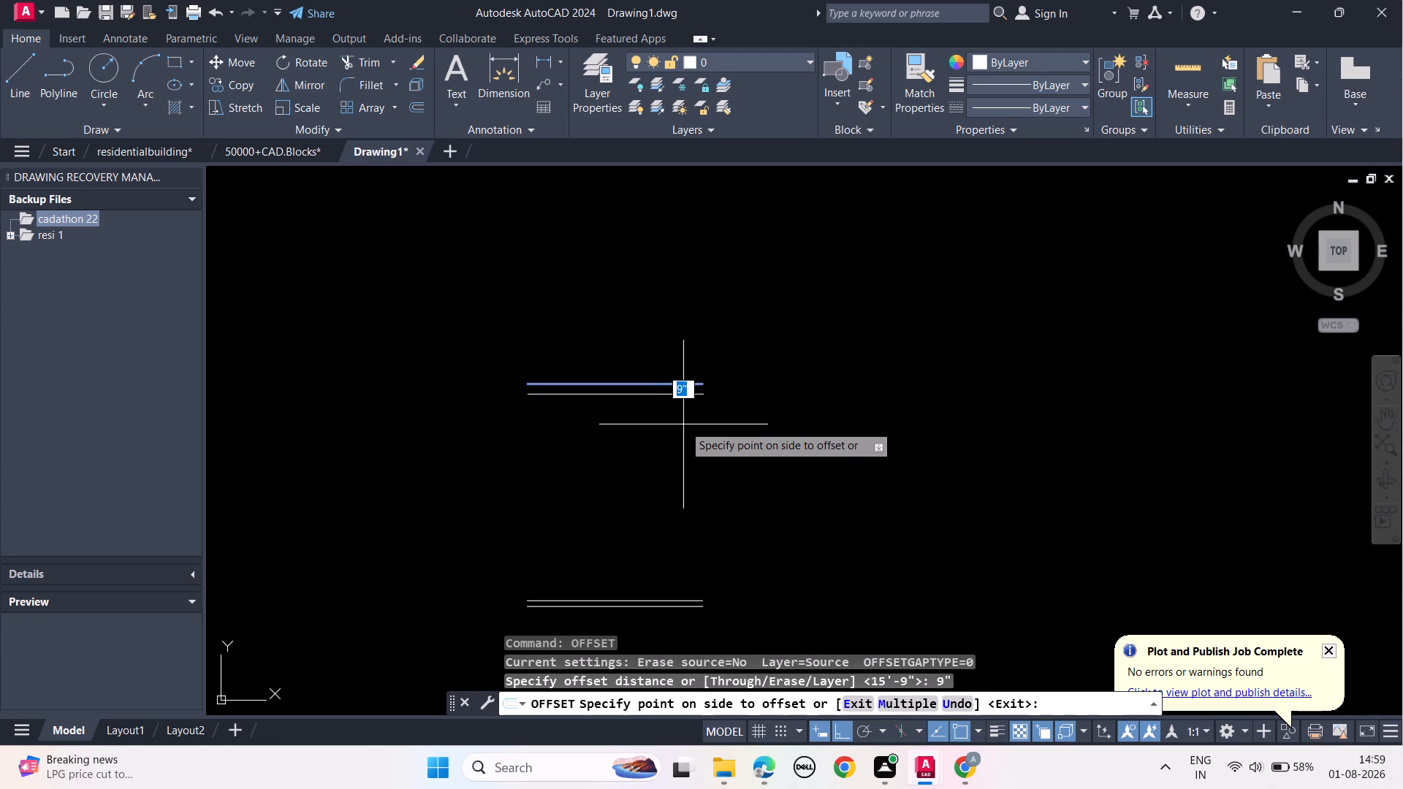
{"action": "left_click", "coordinate": [679, 337]}
{"action": "key", "text": "Escape"}
{"action": "key", "text": "Escape"}
{"action": "key", "text": "Escape"}
Stretch the upper end of the outer left vertical wall line up to the left endpoint of the topmost slab line.
{"action": "scroll", "coordinate": [666, 402], "scroll_direction": "down", "scroll_amount": 2}
{"action": "middle_click_drag", "start_coordinate": [661, 437], "coordinate": [661, 338]}
{"action": "scroll", "coordinate": [657, 430], "scroll_direction": "up", "scroll_amount": 3}
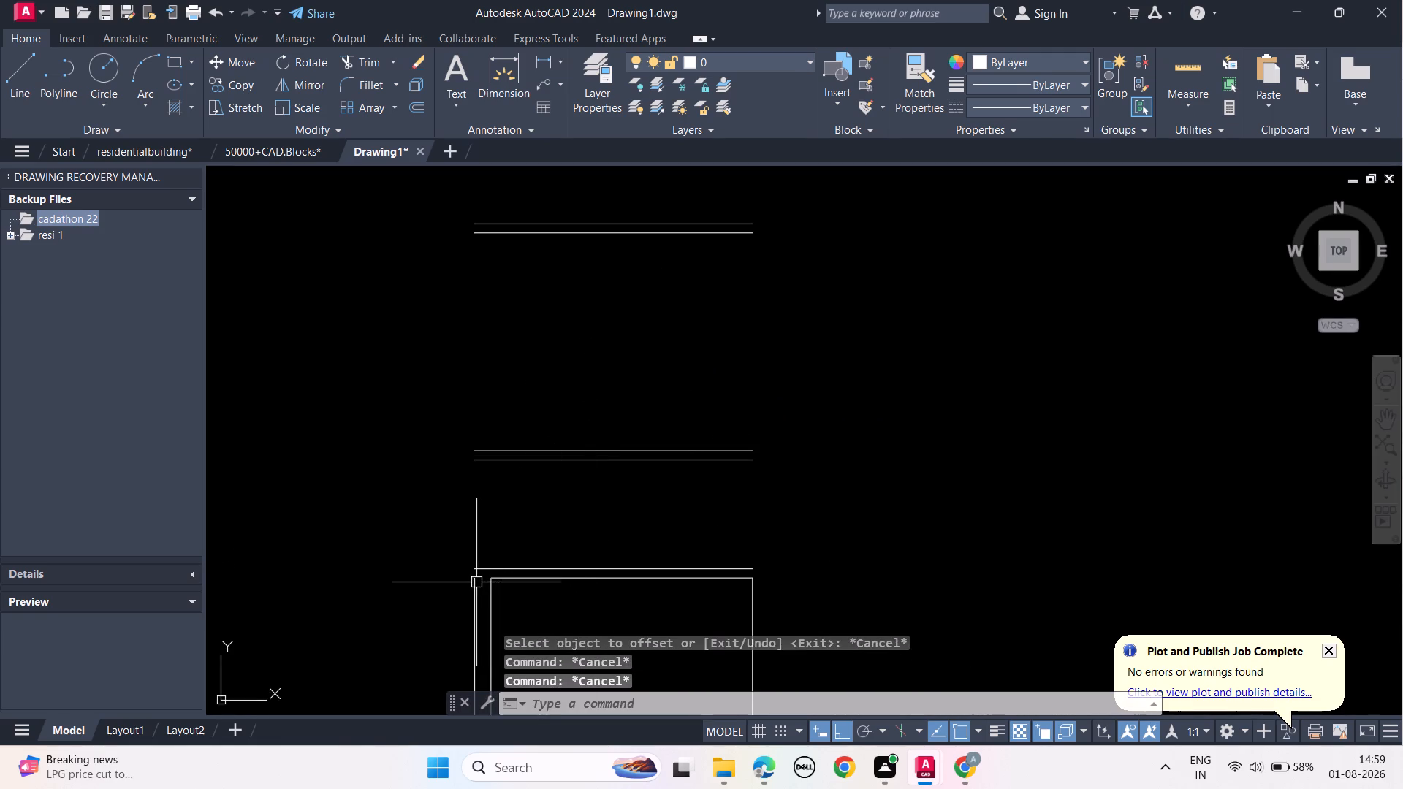
{"action": "left_click", "coordinate": [476, 581]}
{"action": "left_click_drag", "start_coordinate": [476, 581], "coordinate": [479, 398]}
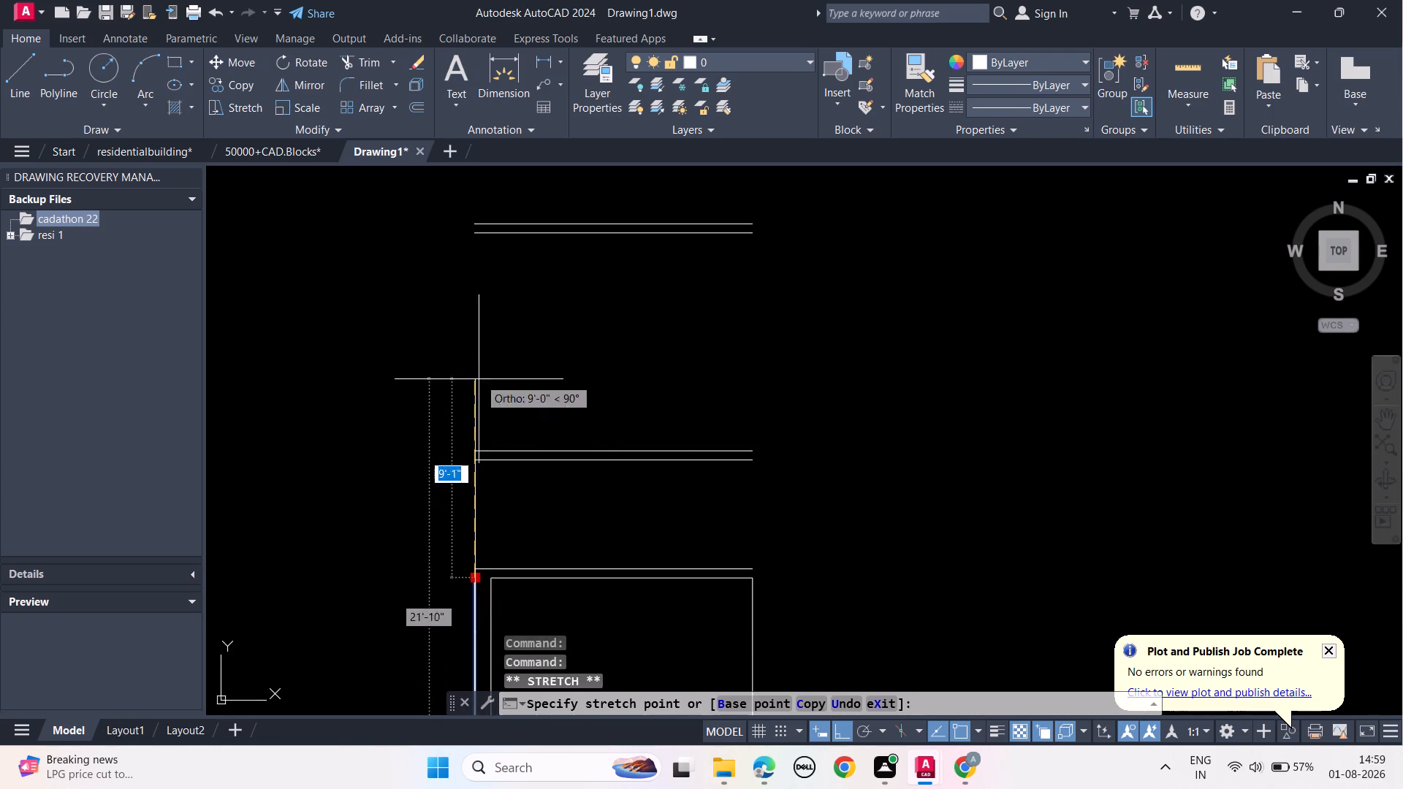
{"action": "middle_click_drag", "start_coordinate": [479, 327], "coordinate": [479, 601]}
{"action": "middle_click_drag", "start_coordinate": [475, 346], "coordinate": [474, 609]}
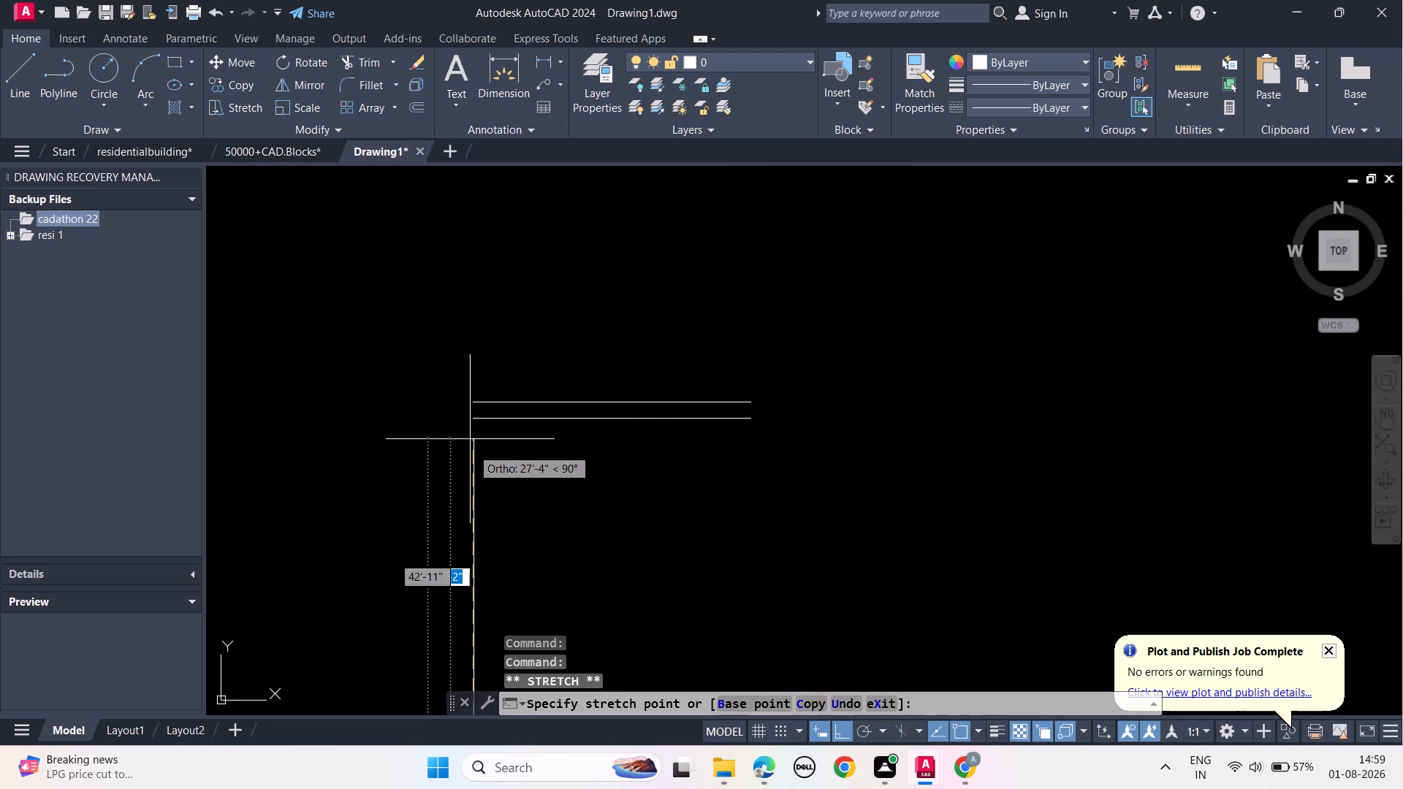
{"action": "scroll", "coordinate": [479, 409], "scroll_direction": "down", "scroll_amount": 2}
{"action": "scroll", "coordinate": [479, 411], "scroll_direction": "up", "scroll_amount": 4}
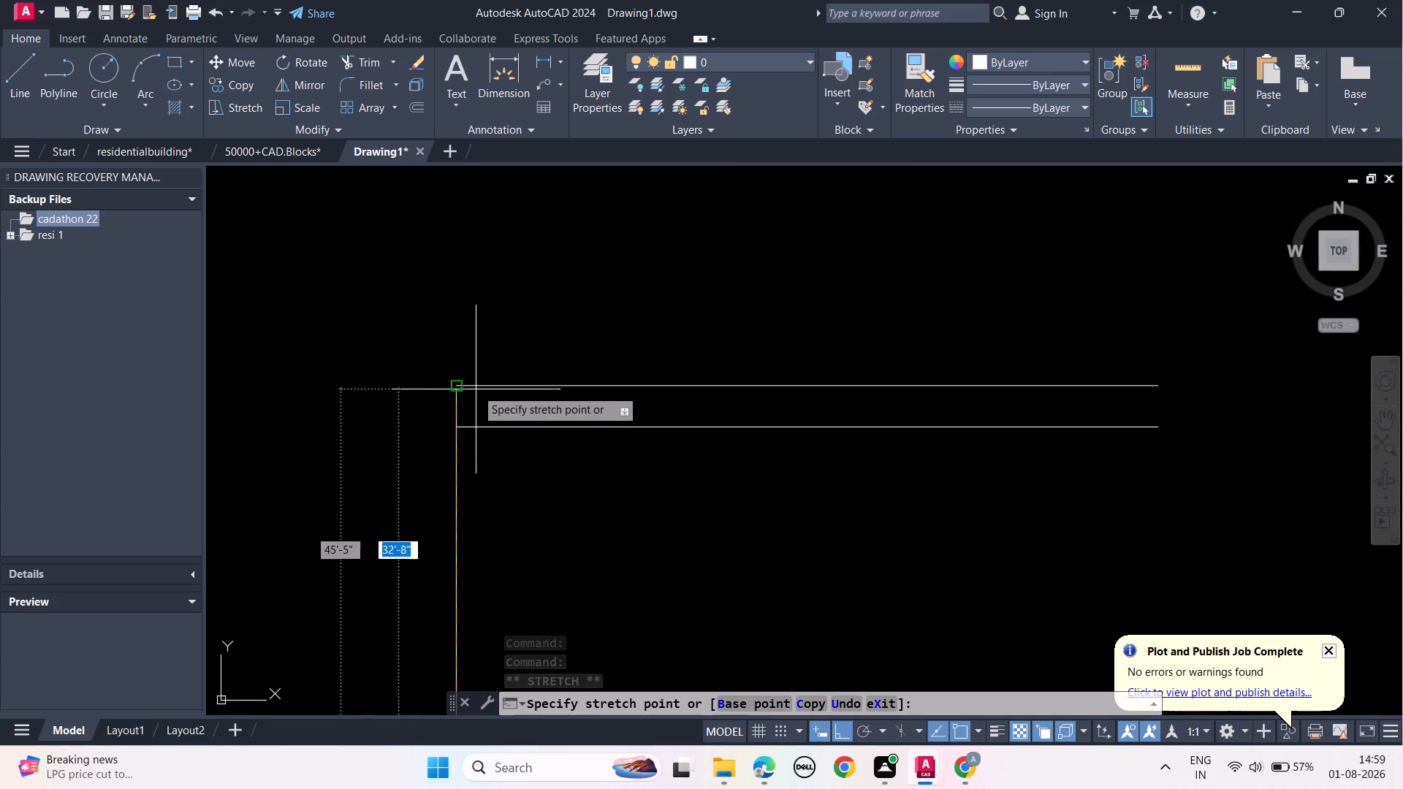
{"action": "left_click", "coordinate": [453, 384]}
{"action": "key", "text": "Escape"}
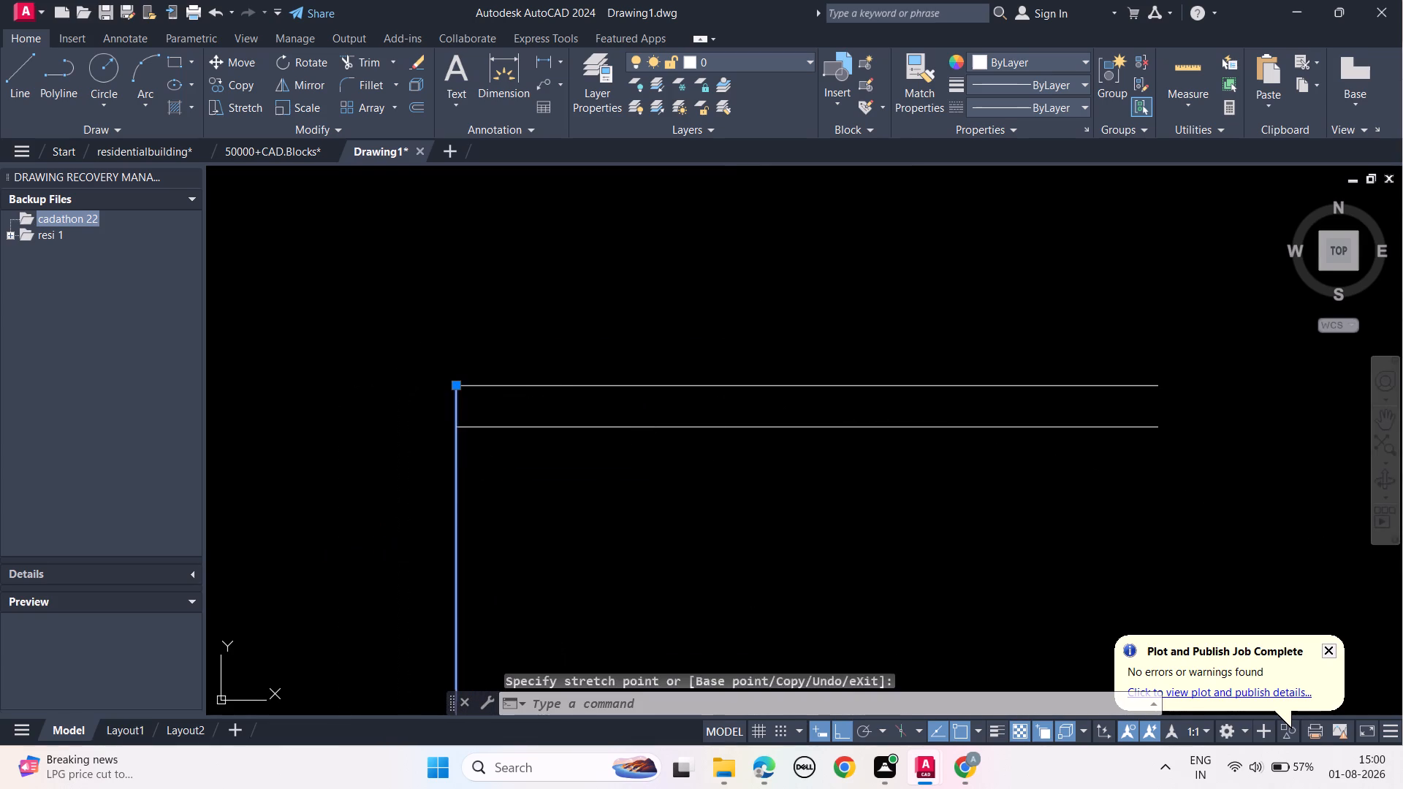
{"action": "key", "text": "Escape"}
{"action": "key", "text": "Escape"}
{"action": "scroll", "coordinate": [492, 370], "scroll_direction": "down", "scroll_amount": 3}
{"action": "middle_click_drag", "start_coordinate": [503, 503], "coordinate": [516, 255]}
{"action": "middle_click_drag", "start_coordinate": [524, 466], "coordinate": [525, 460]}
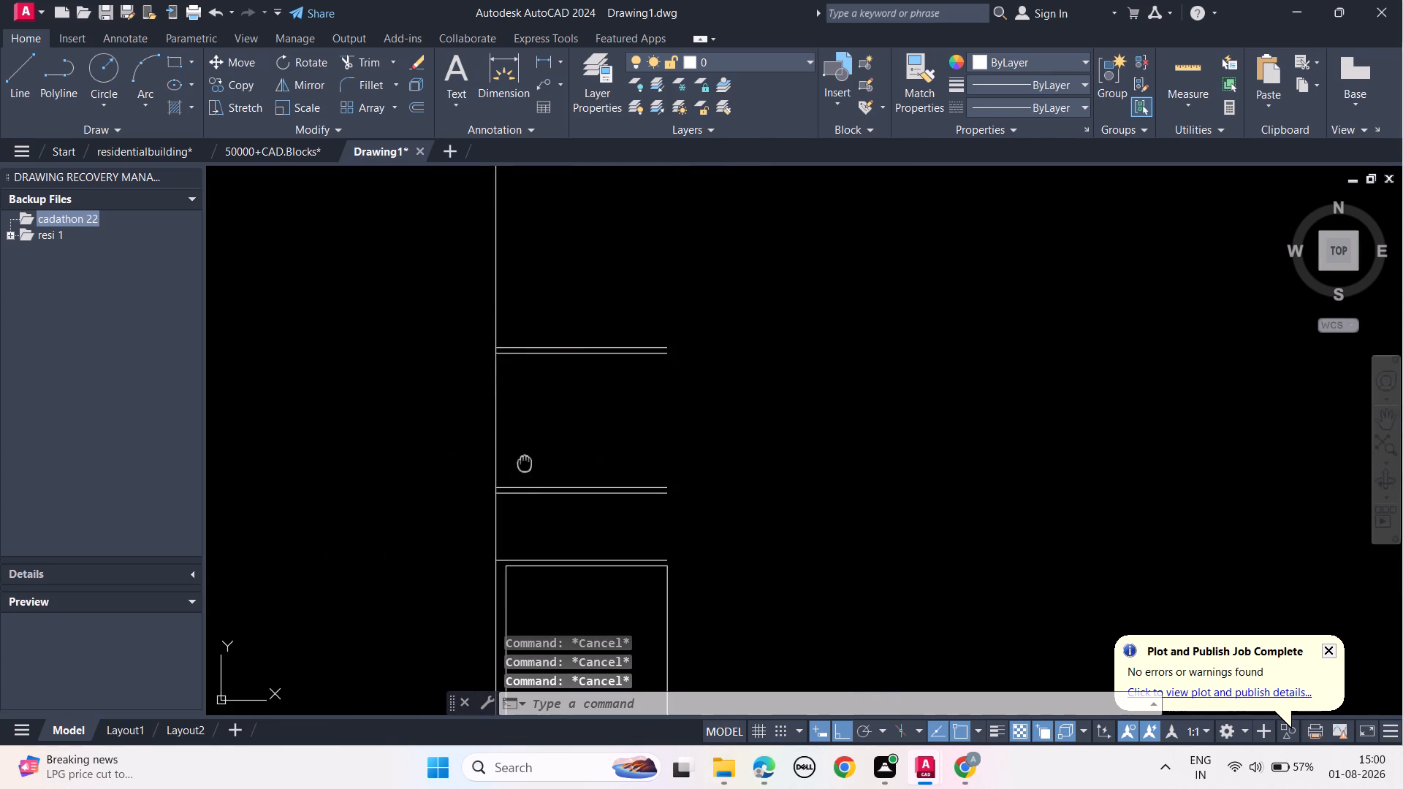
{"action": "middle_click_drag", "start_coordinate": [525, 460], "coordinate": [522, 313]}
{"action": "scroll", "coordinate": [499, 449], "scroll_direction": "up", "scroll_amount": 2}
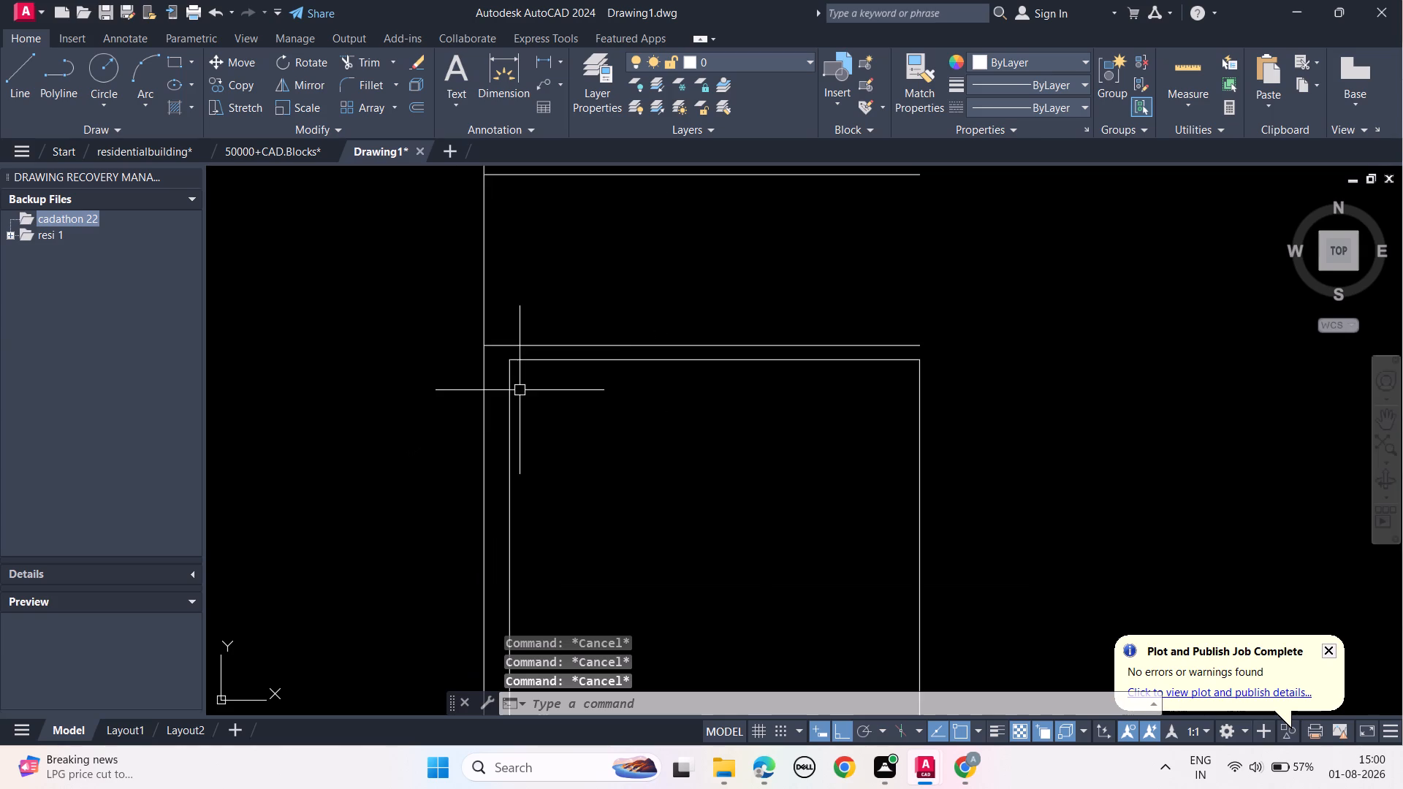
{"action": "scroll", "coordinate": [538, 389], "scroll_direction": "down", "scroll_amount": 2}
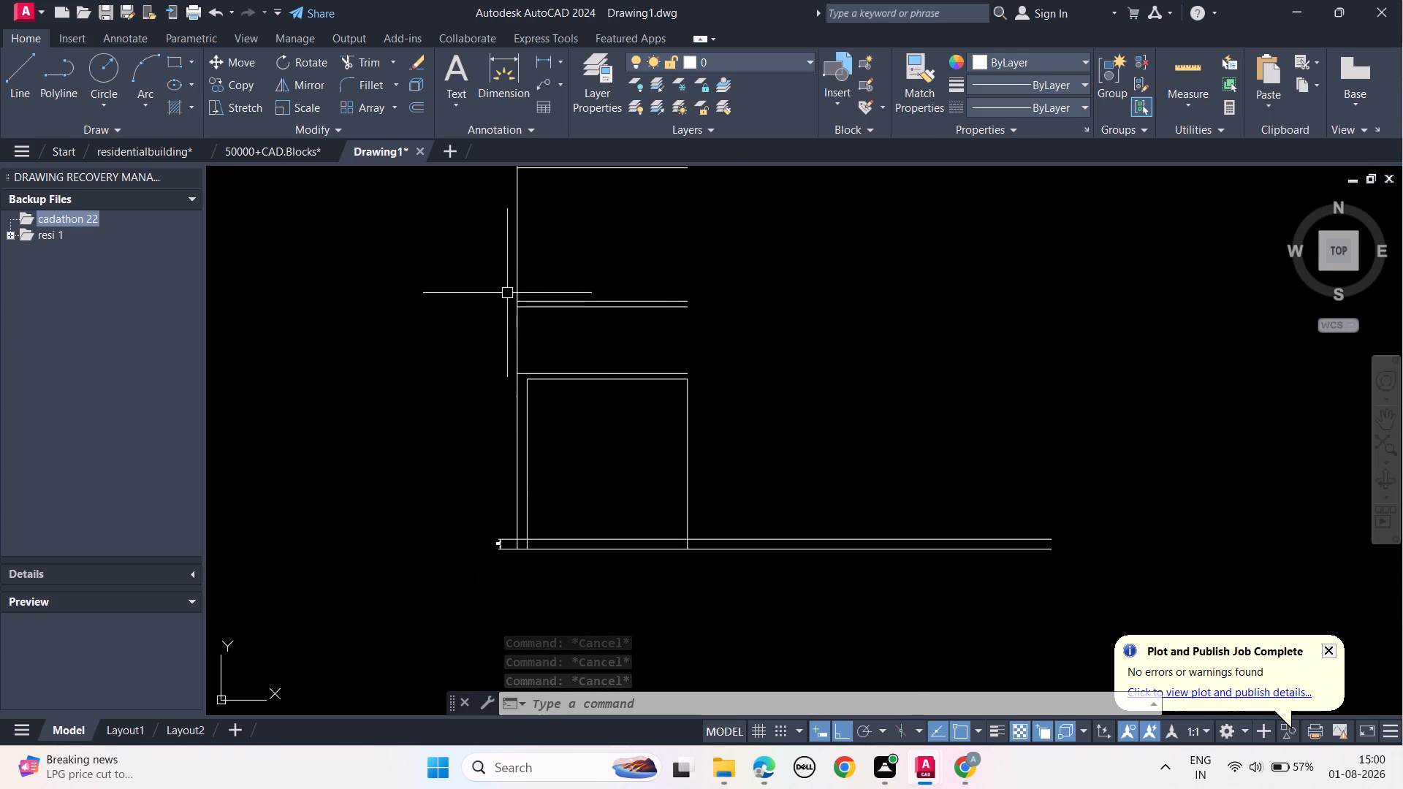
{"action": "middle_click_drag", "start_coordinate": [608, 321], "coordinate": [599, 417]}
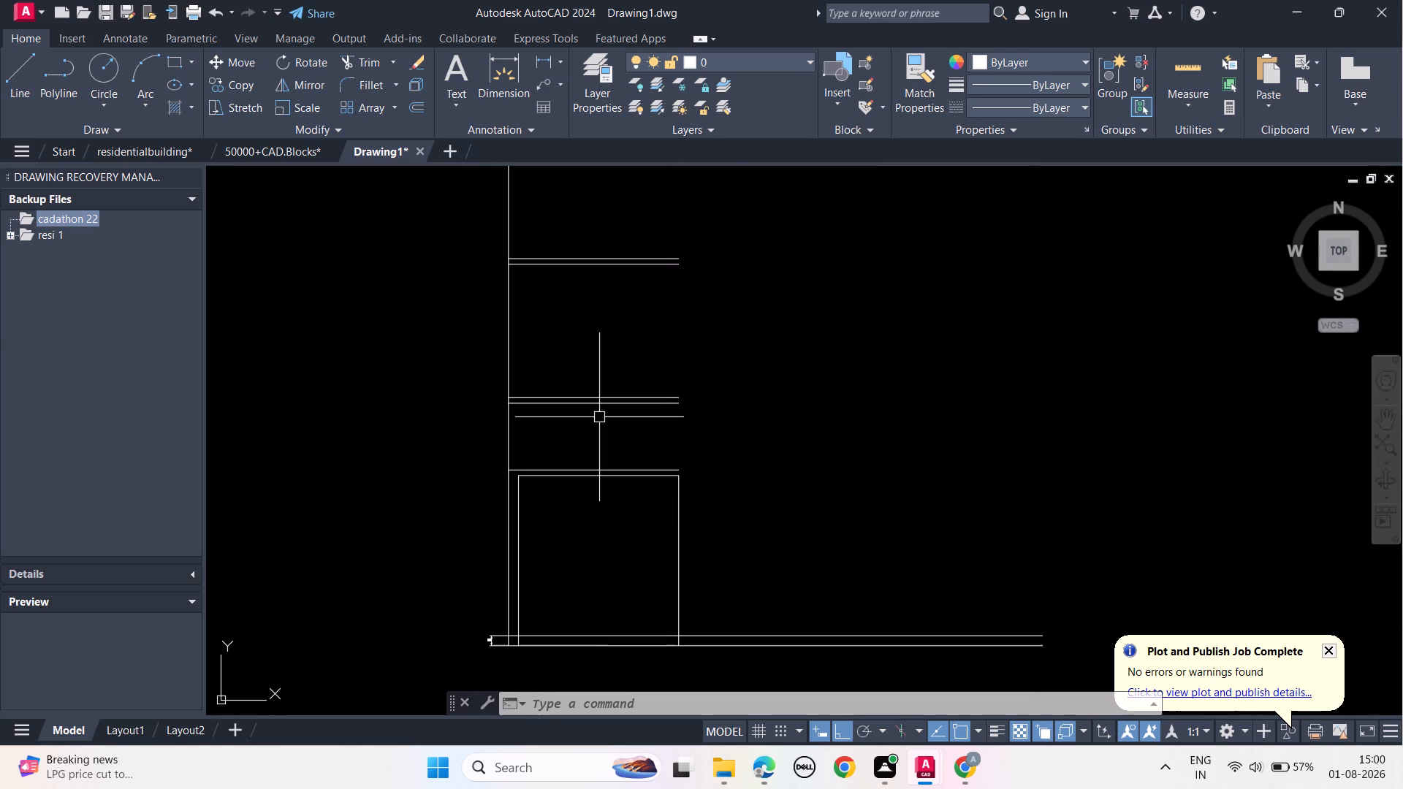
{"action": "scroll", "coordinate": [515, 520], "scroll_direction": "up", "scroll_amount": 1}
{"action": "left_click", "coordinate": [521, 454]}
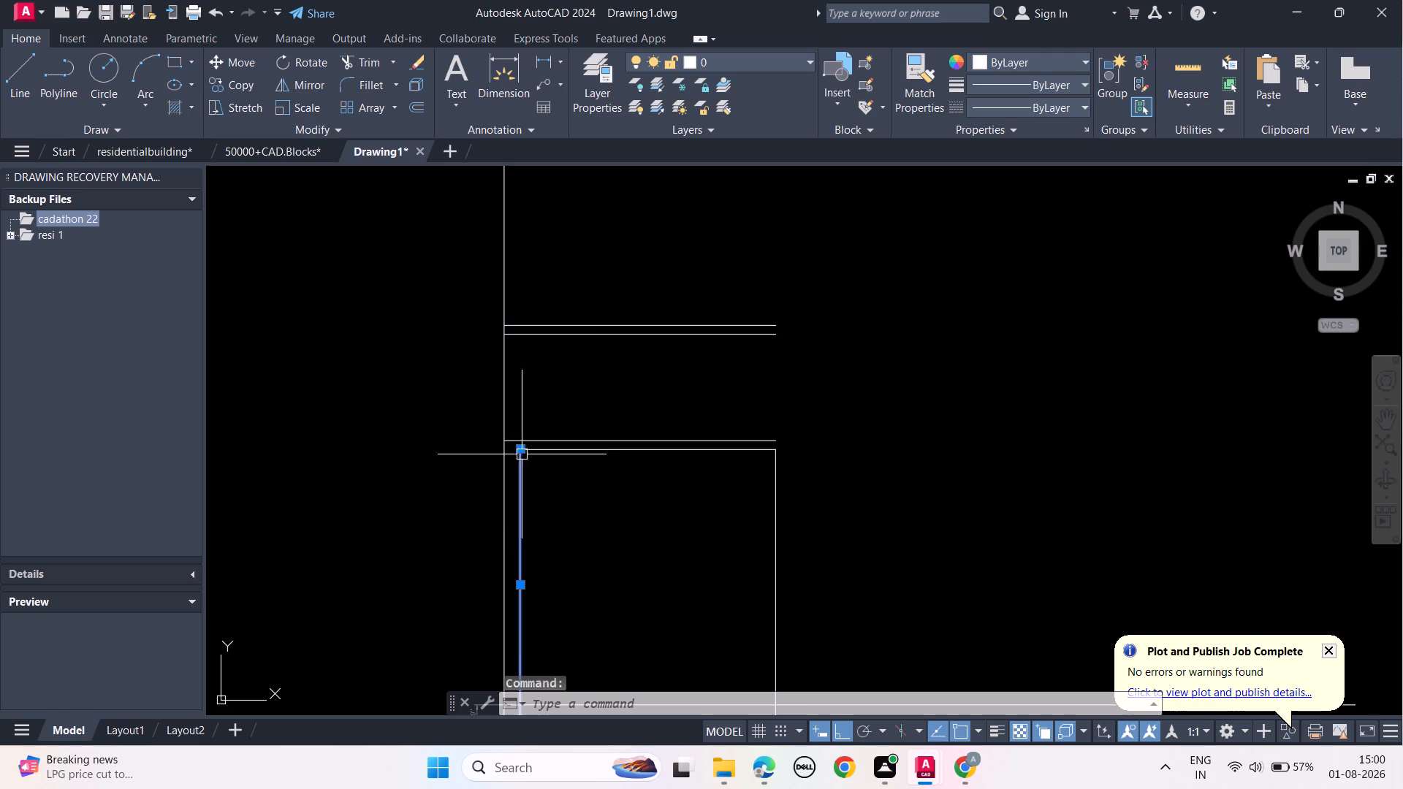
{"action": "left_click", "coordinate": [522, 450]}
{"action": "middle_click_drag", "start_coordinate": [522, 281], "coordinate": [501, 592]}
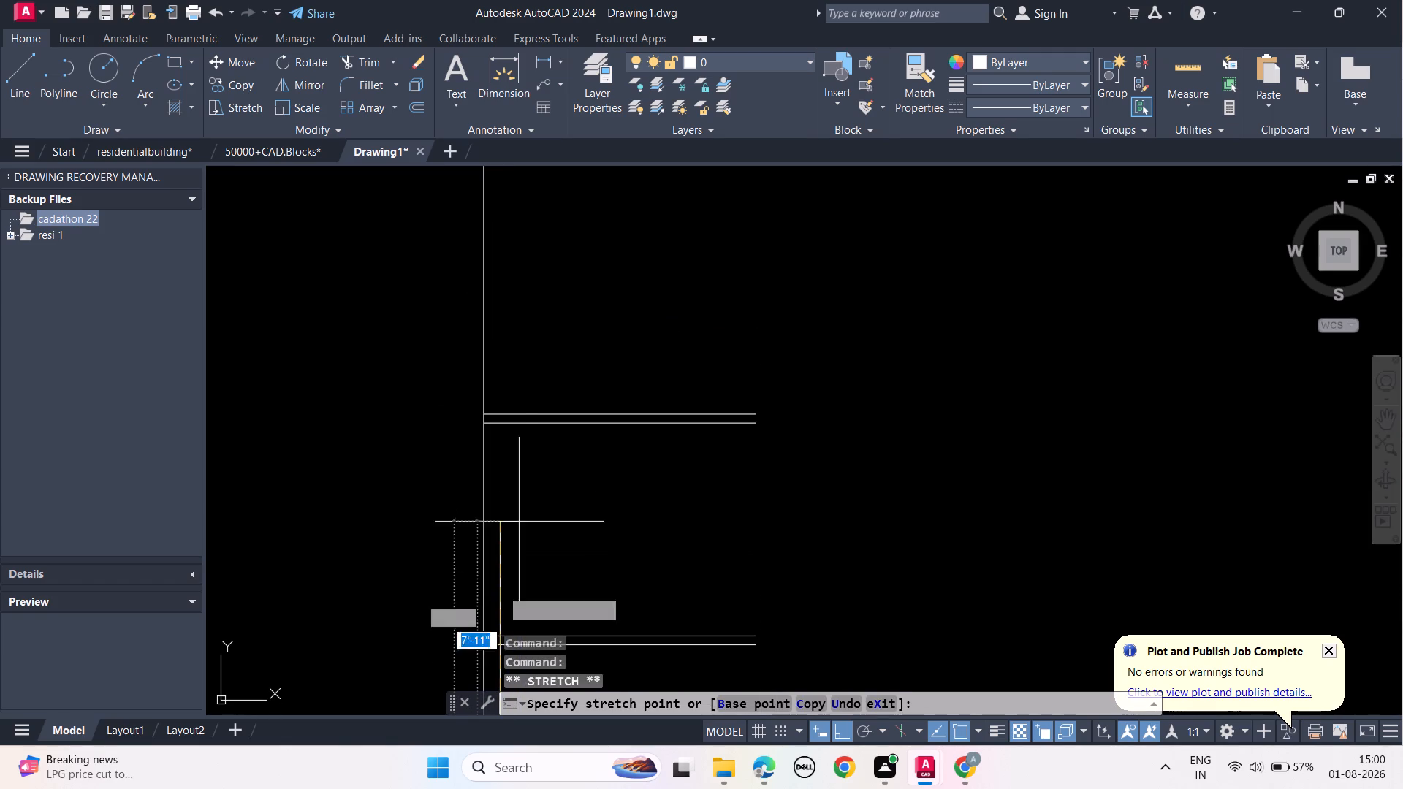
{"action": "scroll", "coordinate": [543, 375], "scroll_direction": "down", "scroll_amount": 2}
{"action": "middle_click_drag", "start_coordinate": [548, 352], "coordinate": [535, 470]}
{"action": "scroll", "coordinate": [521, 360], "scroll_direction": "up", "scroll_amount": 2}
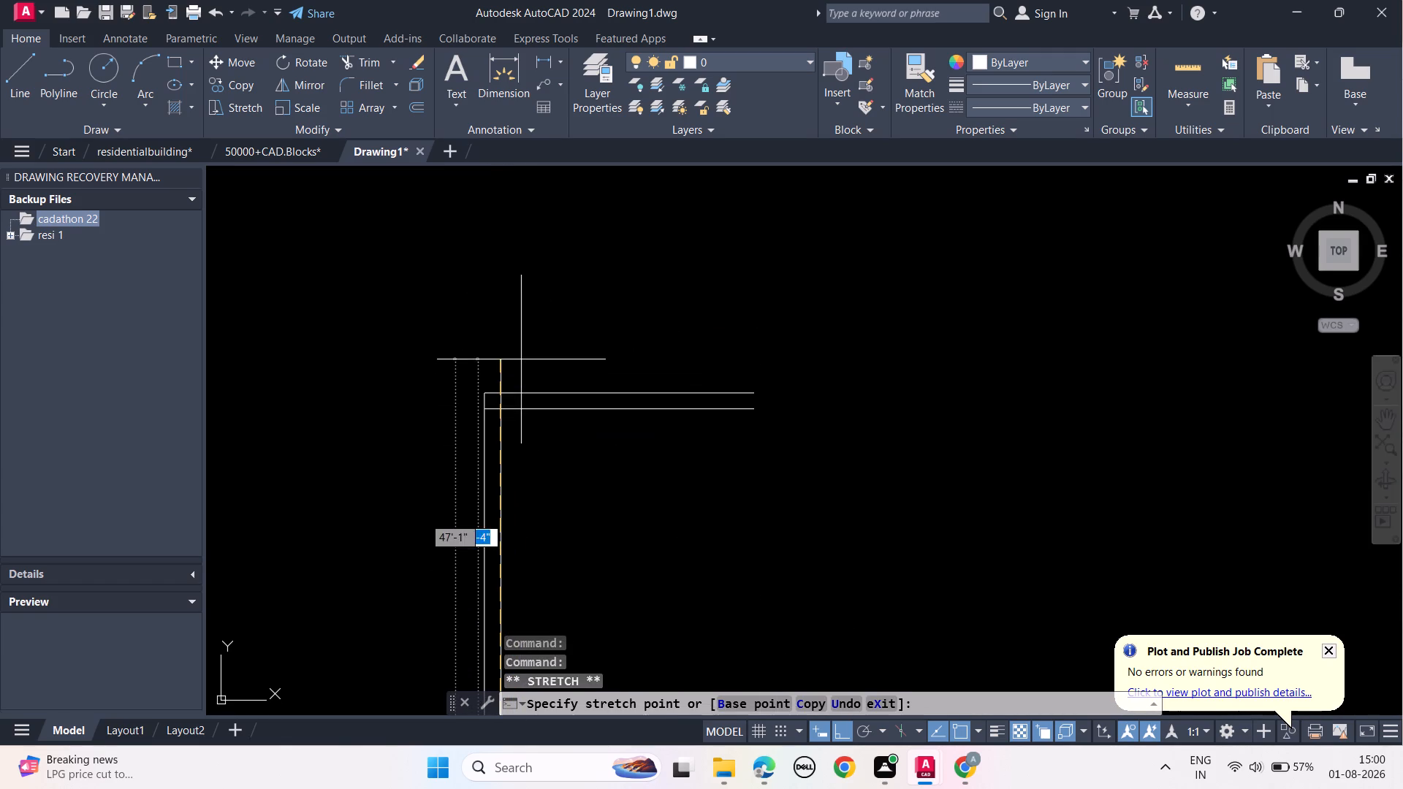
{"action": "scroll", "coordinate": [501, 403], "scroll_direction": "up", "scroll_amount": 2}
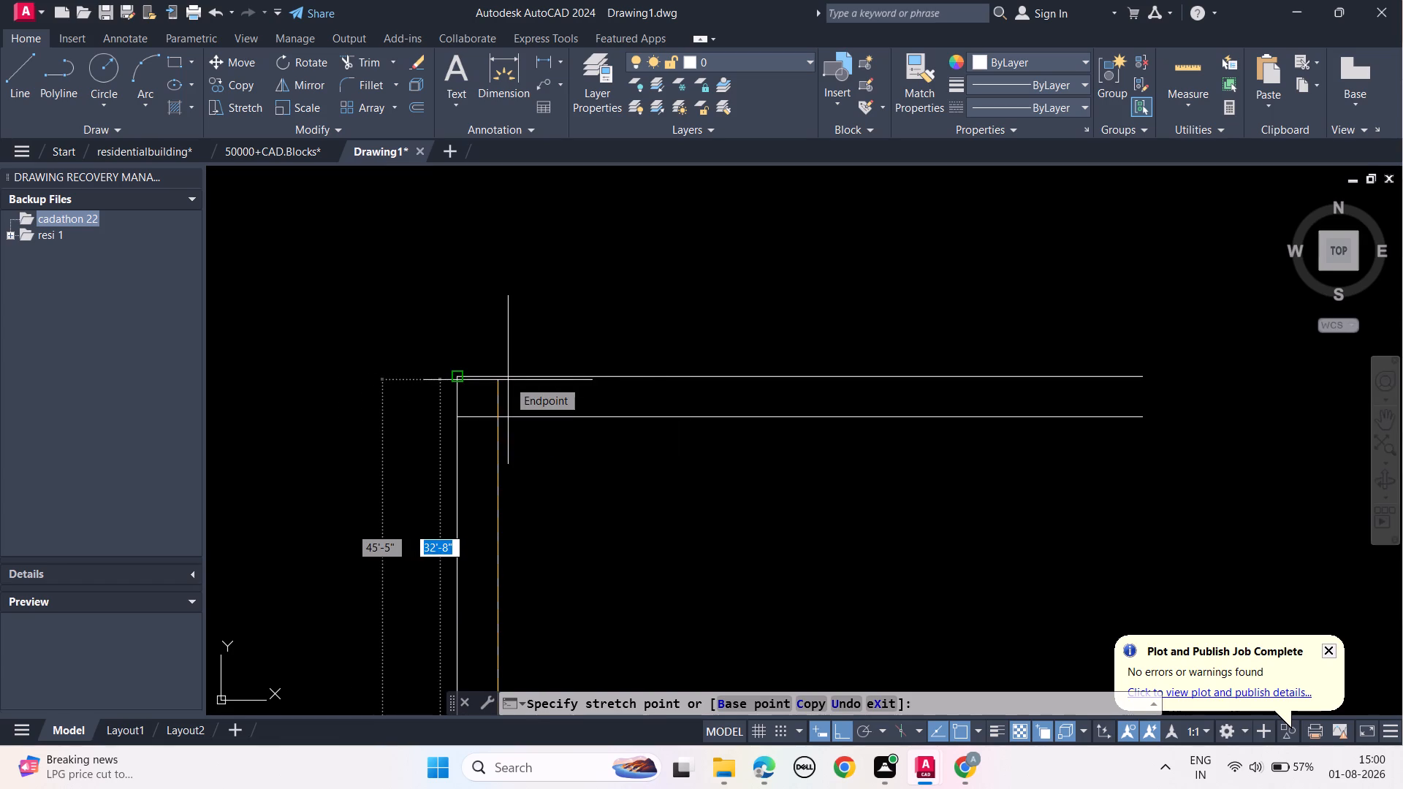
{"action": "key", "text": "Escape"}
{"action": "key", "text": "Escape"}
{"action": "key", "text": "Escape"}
Delete the short inner left vertical wall line of the lowest storey.
{"action": "scroll", "coordinate": [512, 413], "scroll_direction": "down", "scroll_amount": 3}
{"action": "middle_click_drag", "start_coordinate": [537, 462], "coordinate": [536, 197]}
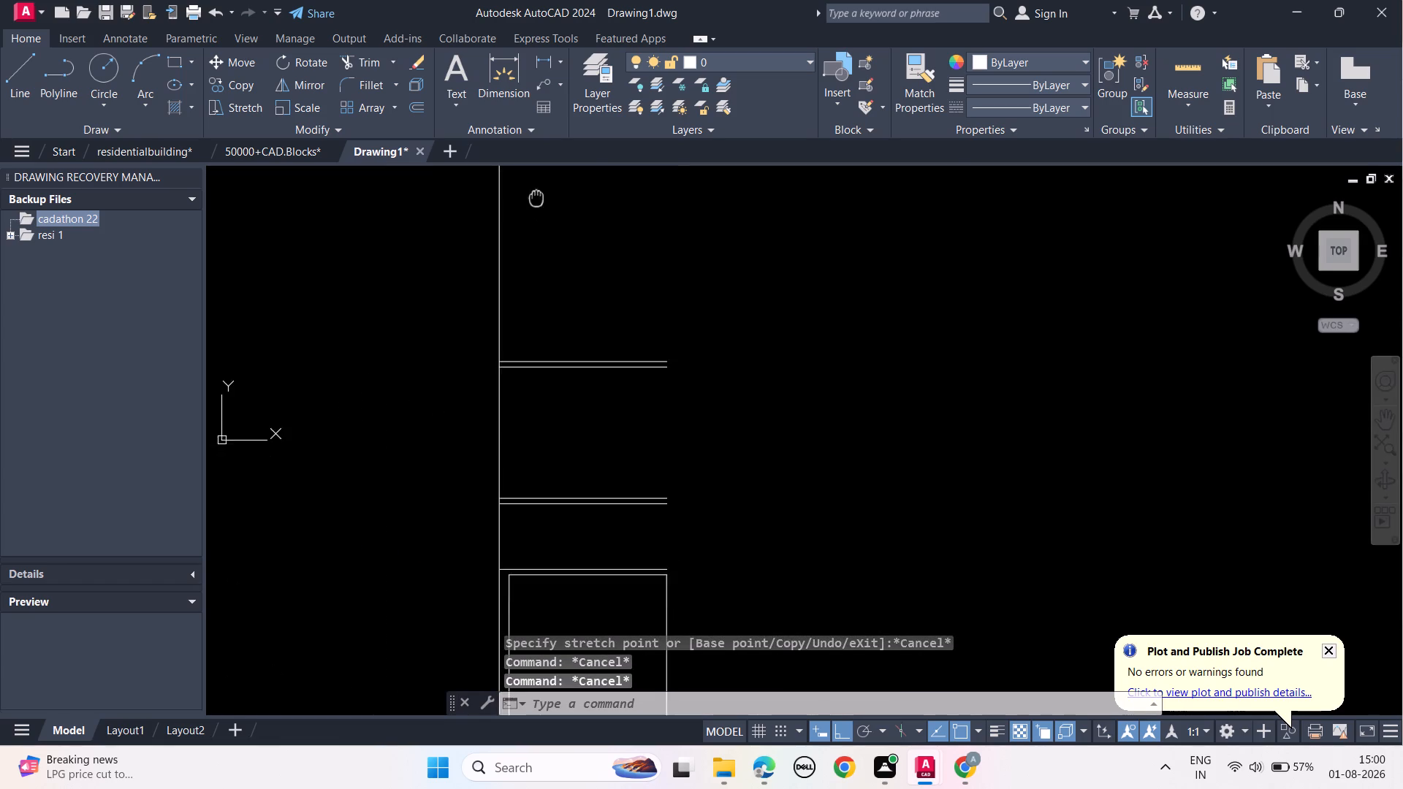
{"action": "middle_click_drag", "start_coordinate": [549, 462], "coordinate": [539, 239]}
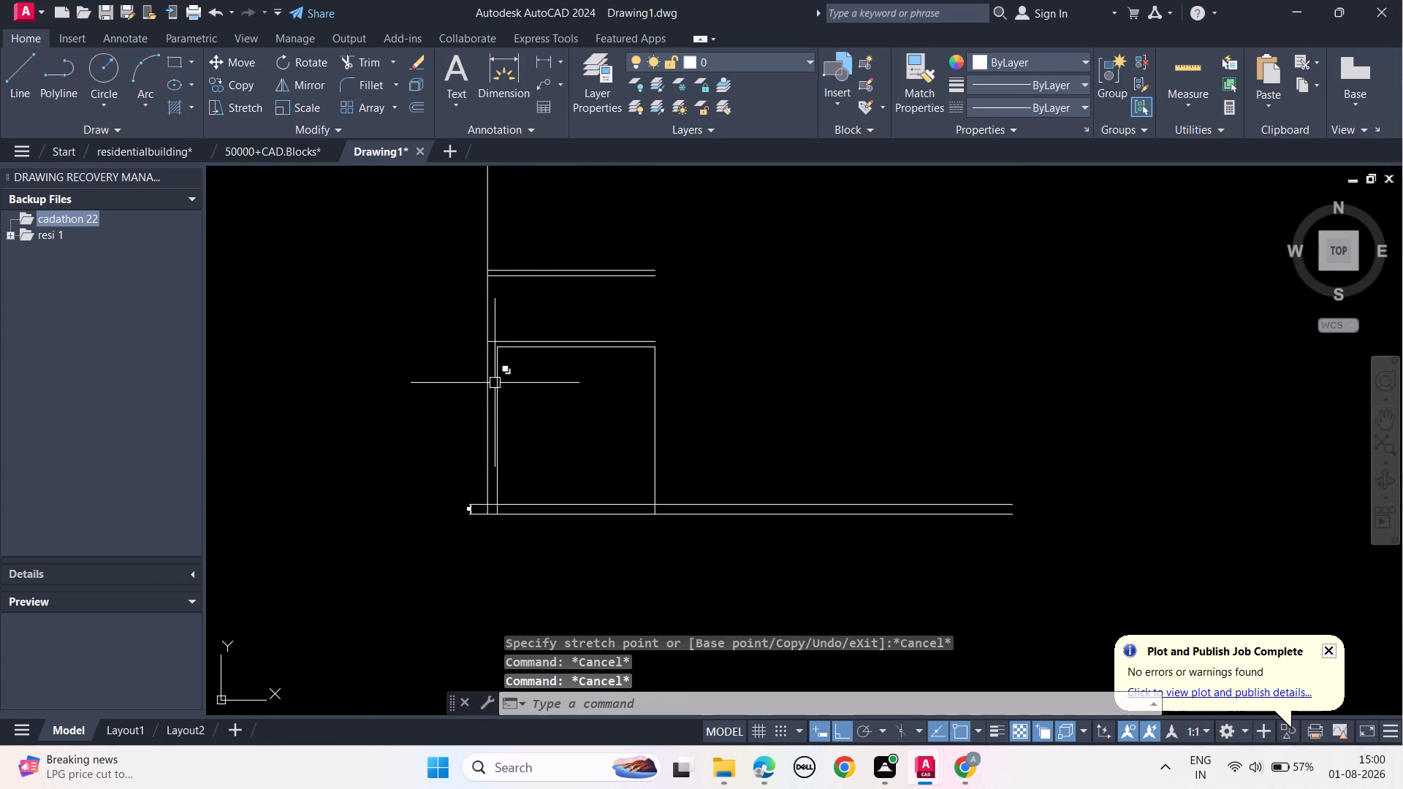
{"action": "left_click", "coordinate": [498, 383]}
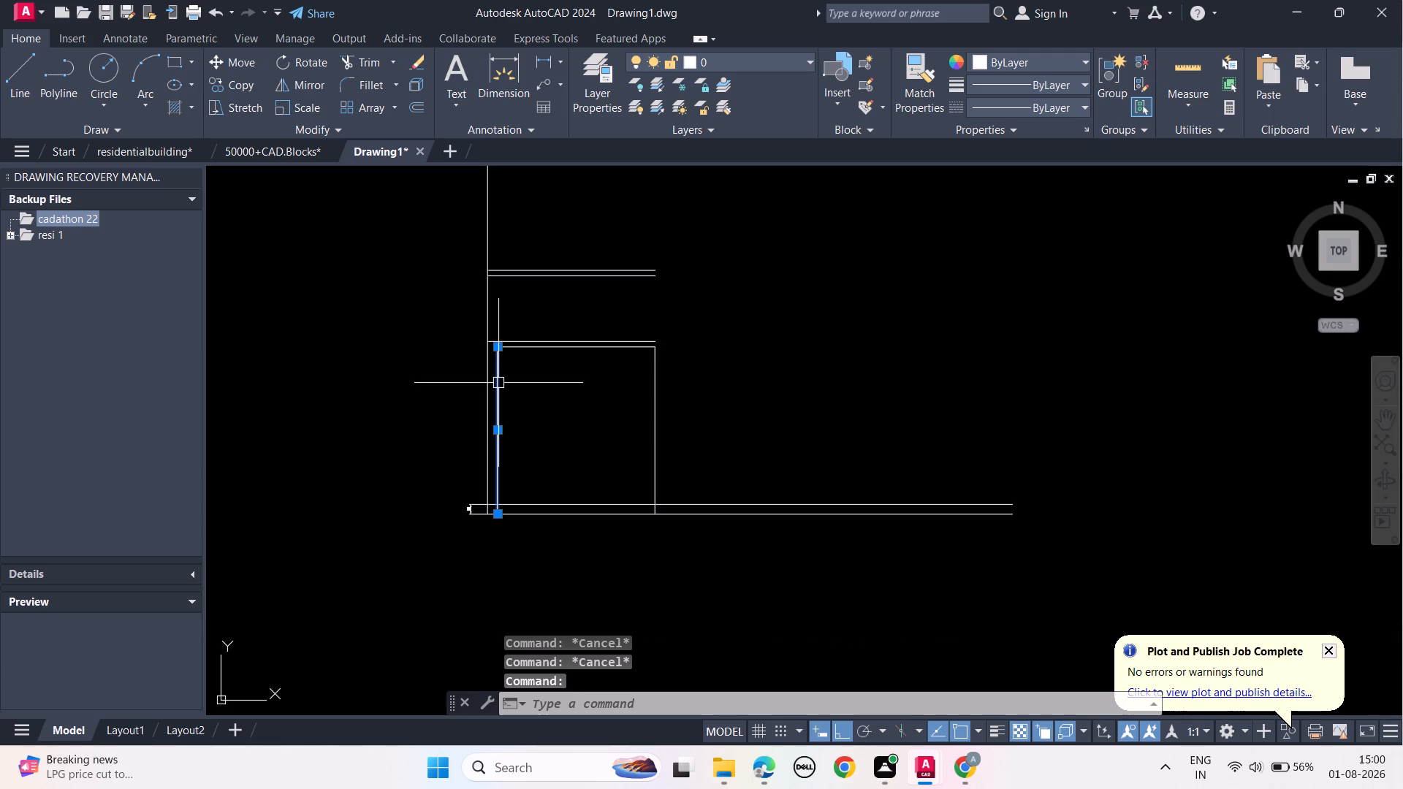
{"action": "key", "text": "Delete"}
Offset the full-height outer left wall line 9" inward, toward the building interior.
{"action": "left_click", "coordinate": [489, 392]}
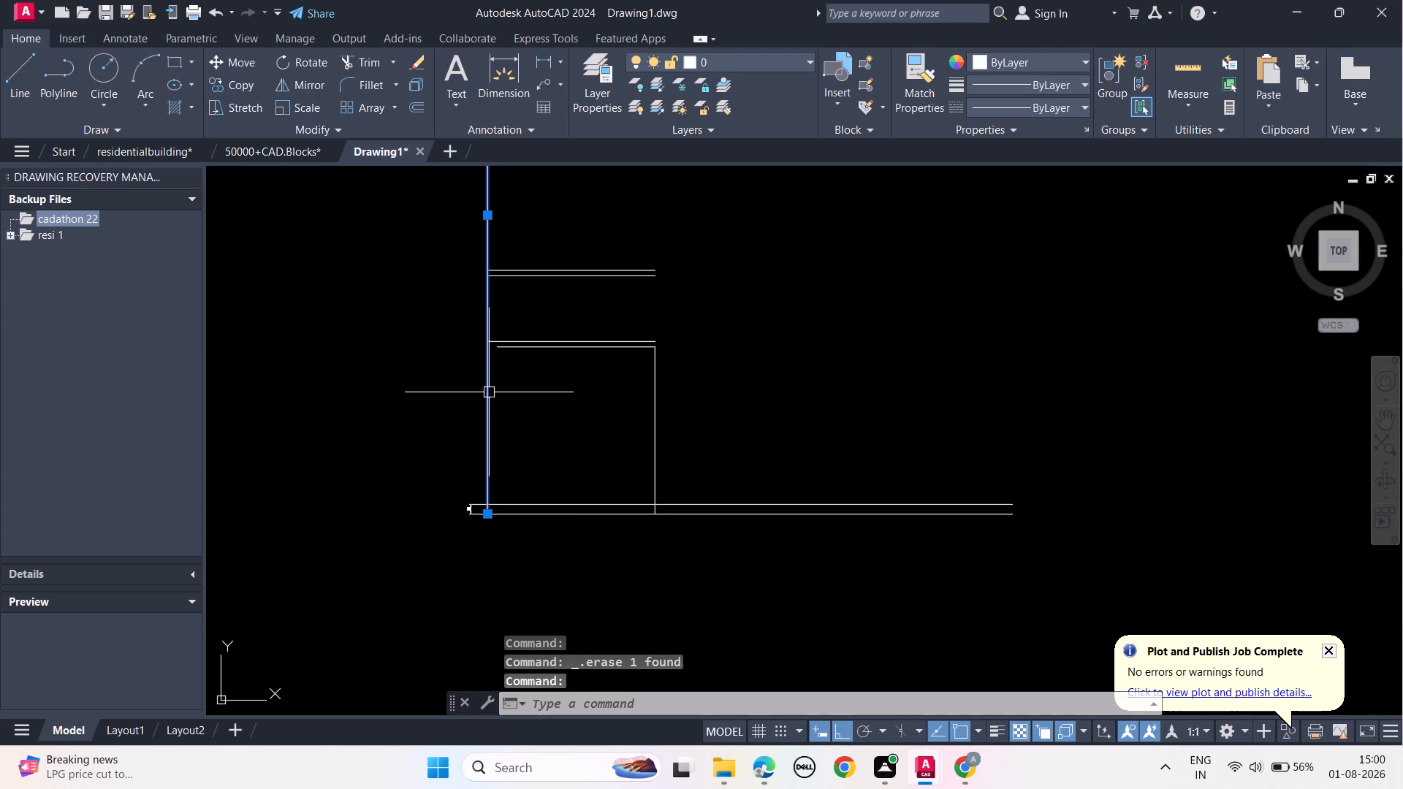
{"action": "type", "text": "off"}
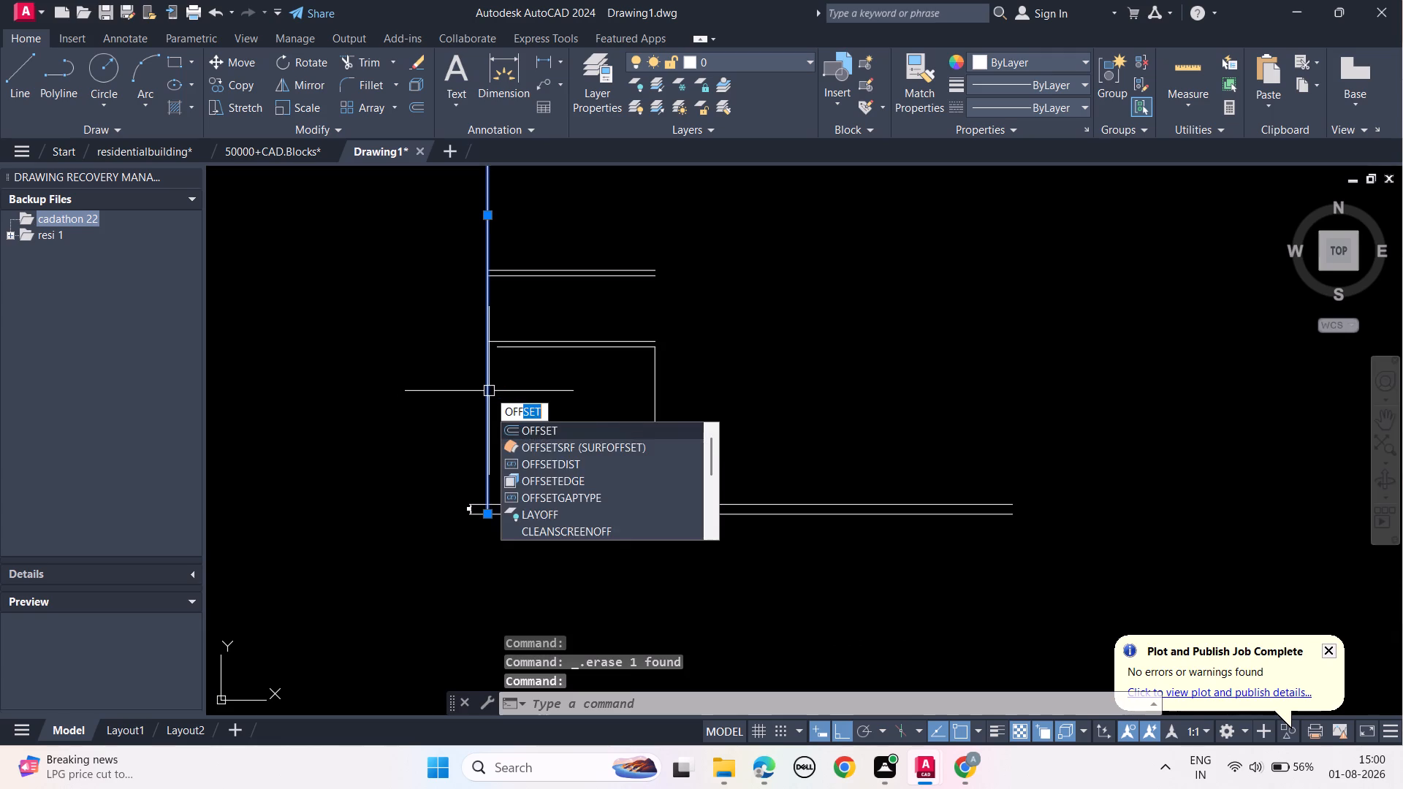
{"action": "left_click", "coordinate": [533, 429]}
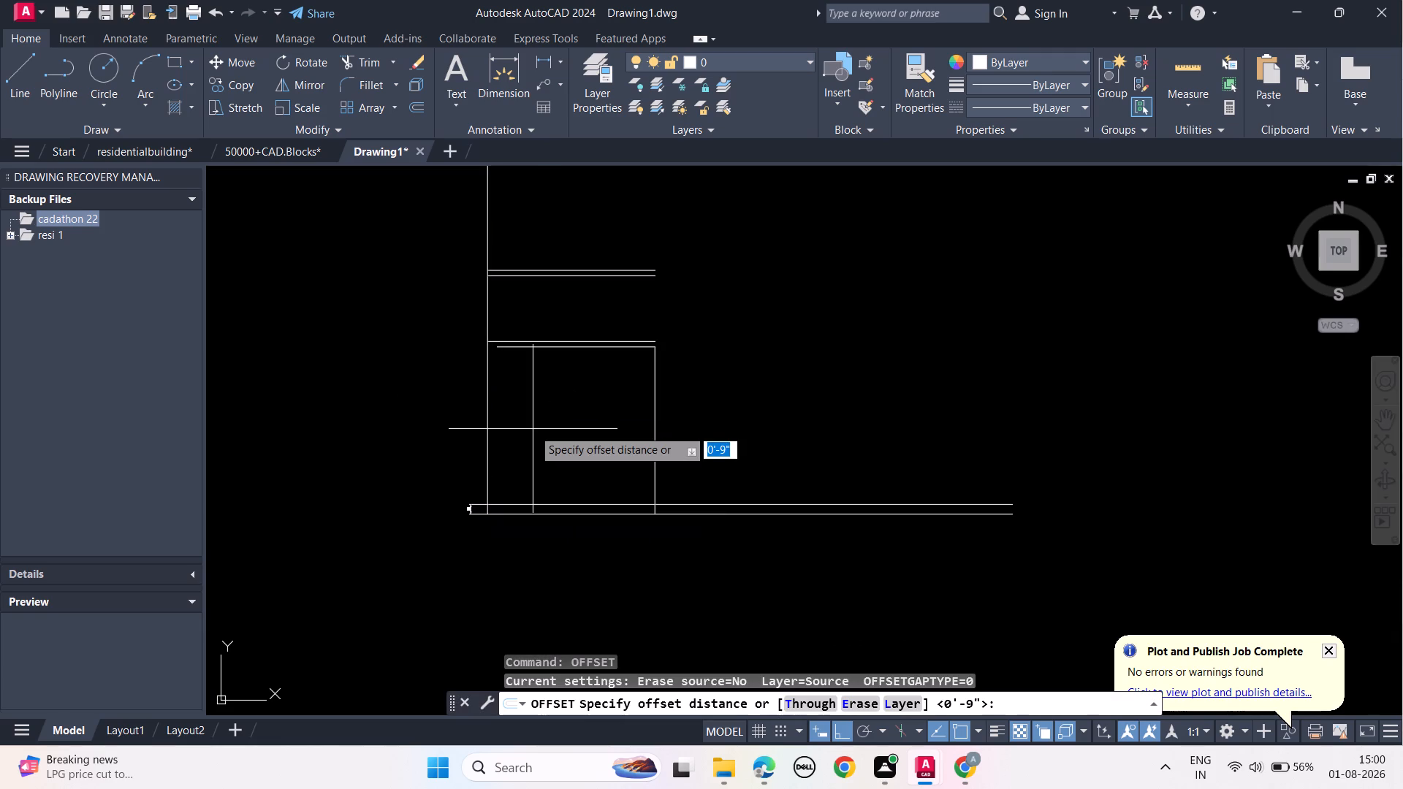
{"action": "type", "text": "9\""}
{"action": "key", "text": "Return"}
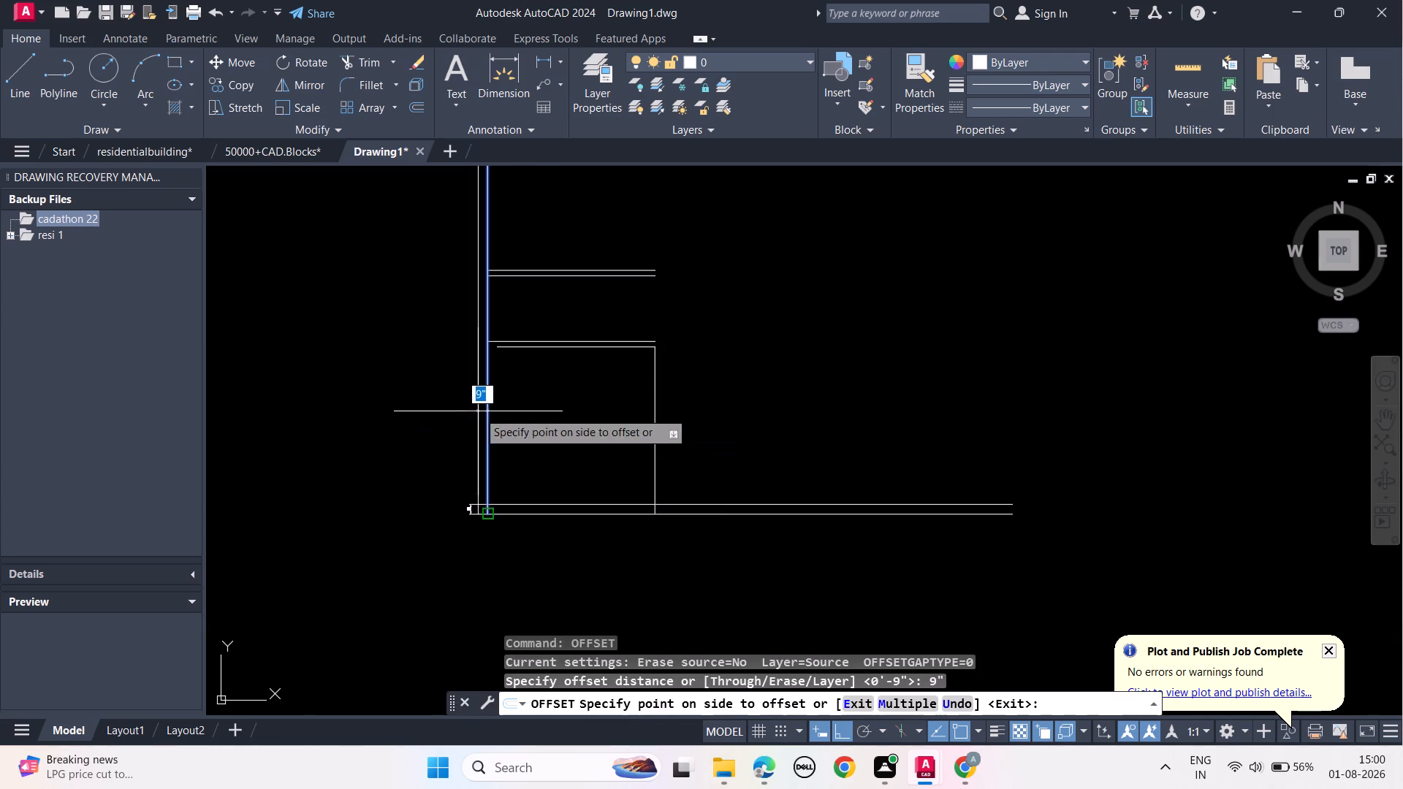
{"action": "left_click", "coordinate": [531, 409]}
{"action": "key", "text": "Escape"}
{"action": "key", "text": "Escape"}
{"action": "key", "text": "Escape"}
{"action": "key", "text": "Escape"}
{"action": "key", "text": "Escape"}
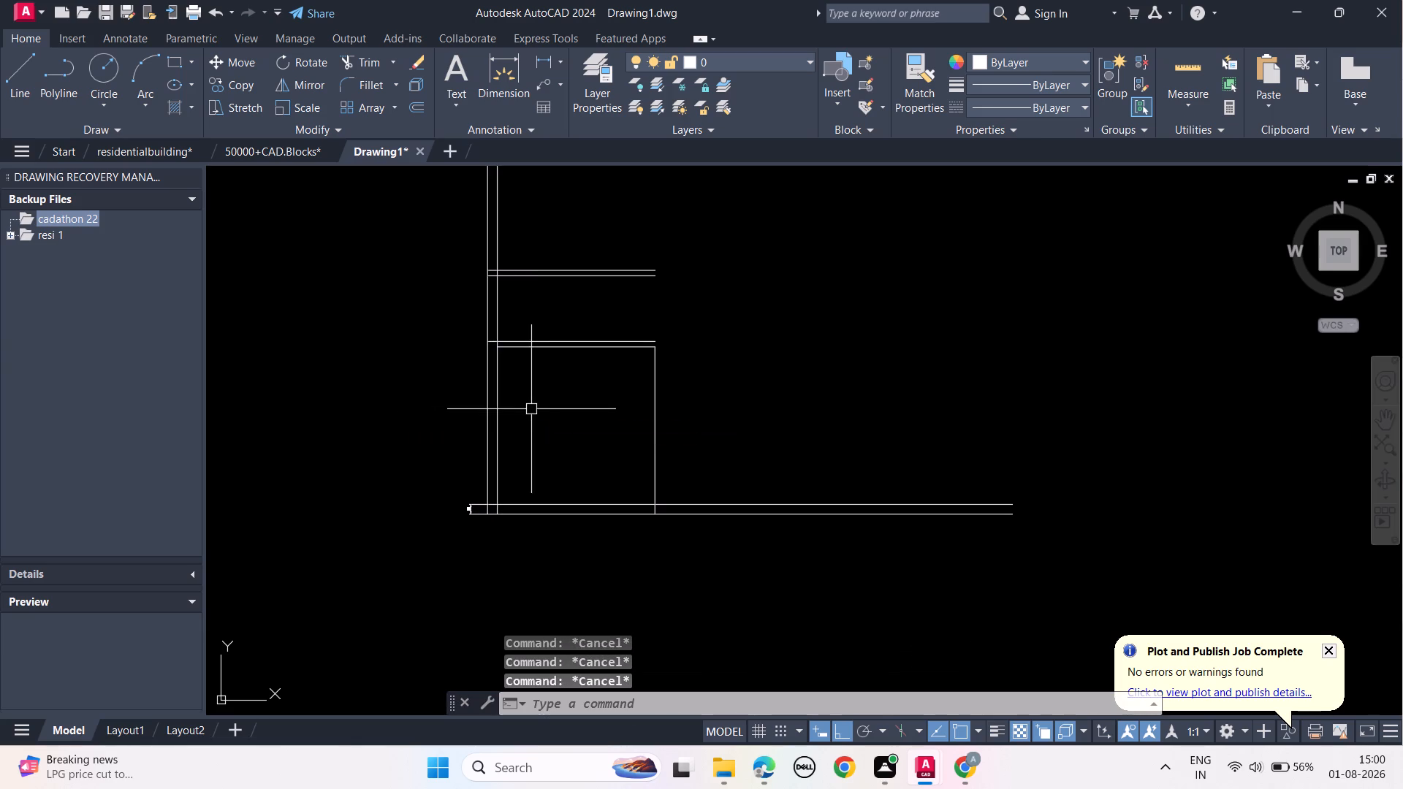
Offset the vertical line at the right end of the lowest storey's room 5" outward to form a partition wall.
{"action": "middle_click_drag", "start_coordinate": [538, 397], "coordinate": [543, 474]}
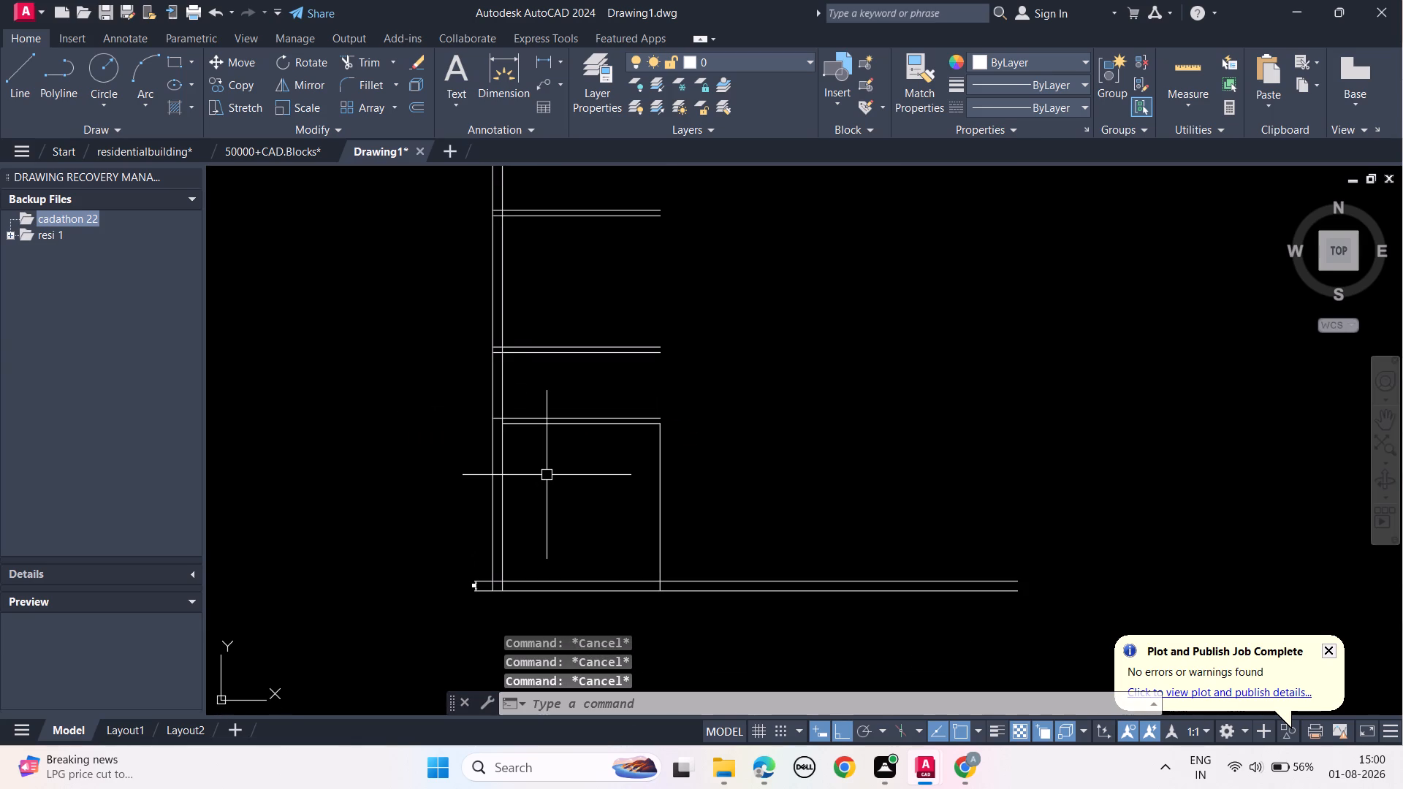
{"action": "middle_click_drag", "start_coordinate": [555, 492], "coordinate": [527, 388]}
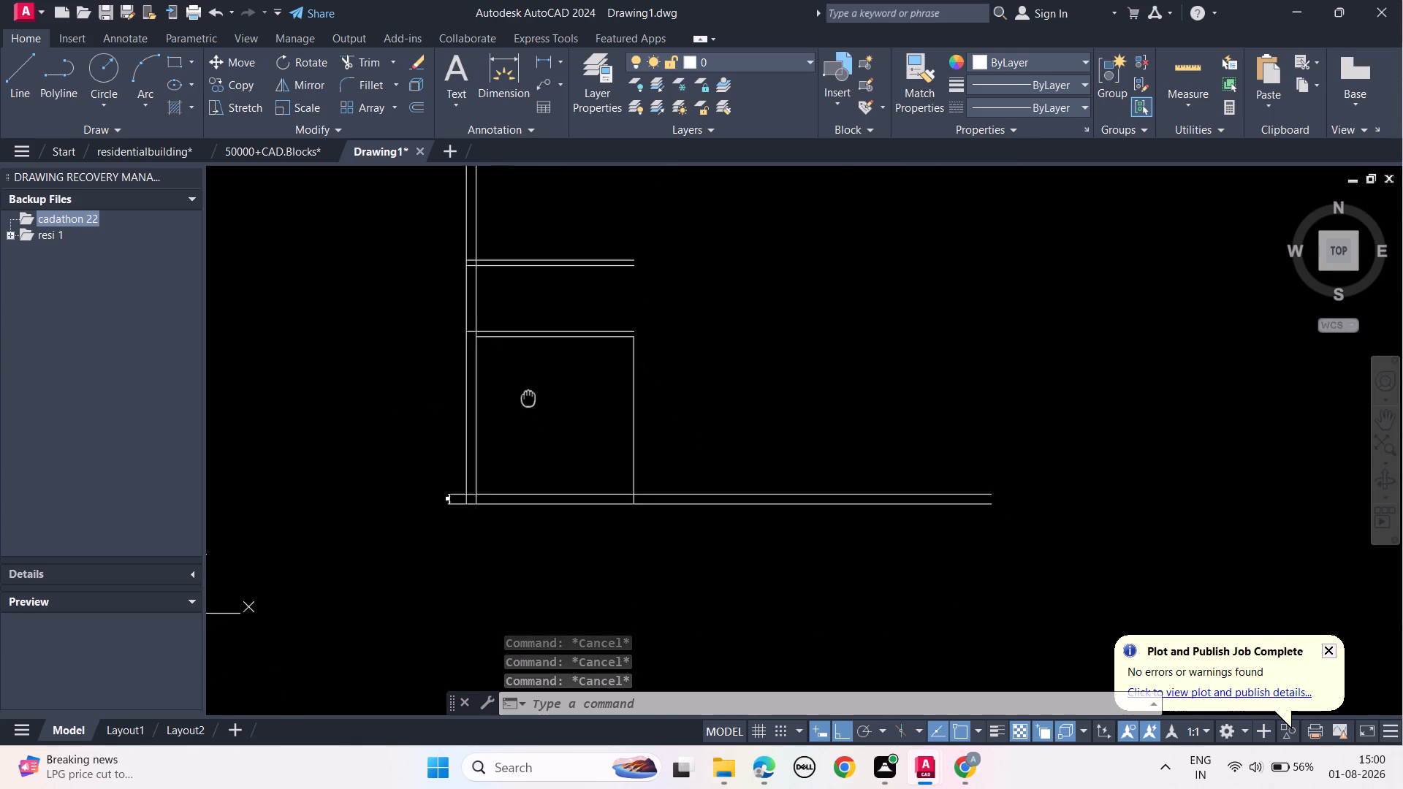
{"action": "middle_click_drag", "start_coordinate": [527, 388], "coordinate": [528, 370]}
{"action": "left_click", "coordinate": [632, 370]}
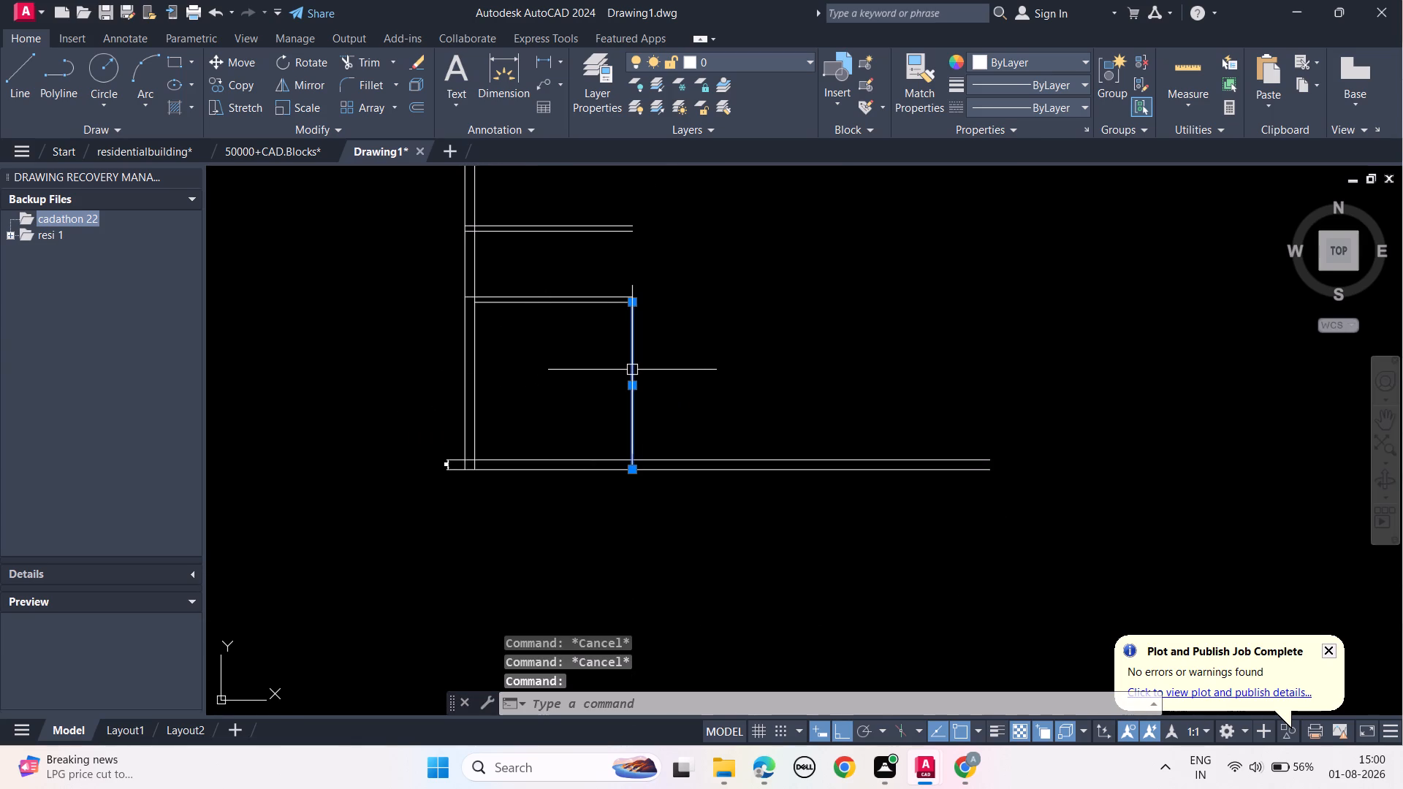
{"action": "type", "text": "off"}
{"action": "left_click", "coordinate": [683, 404]}
{"action": "type", "text": "5\""}
{"action": "key", "text": "Return"}
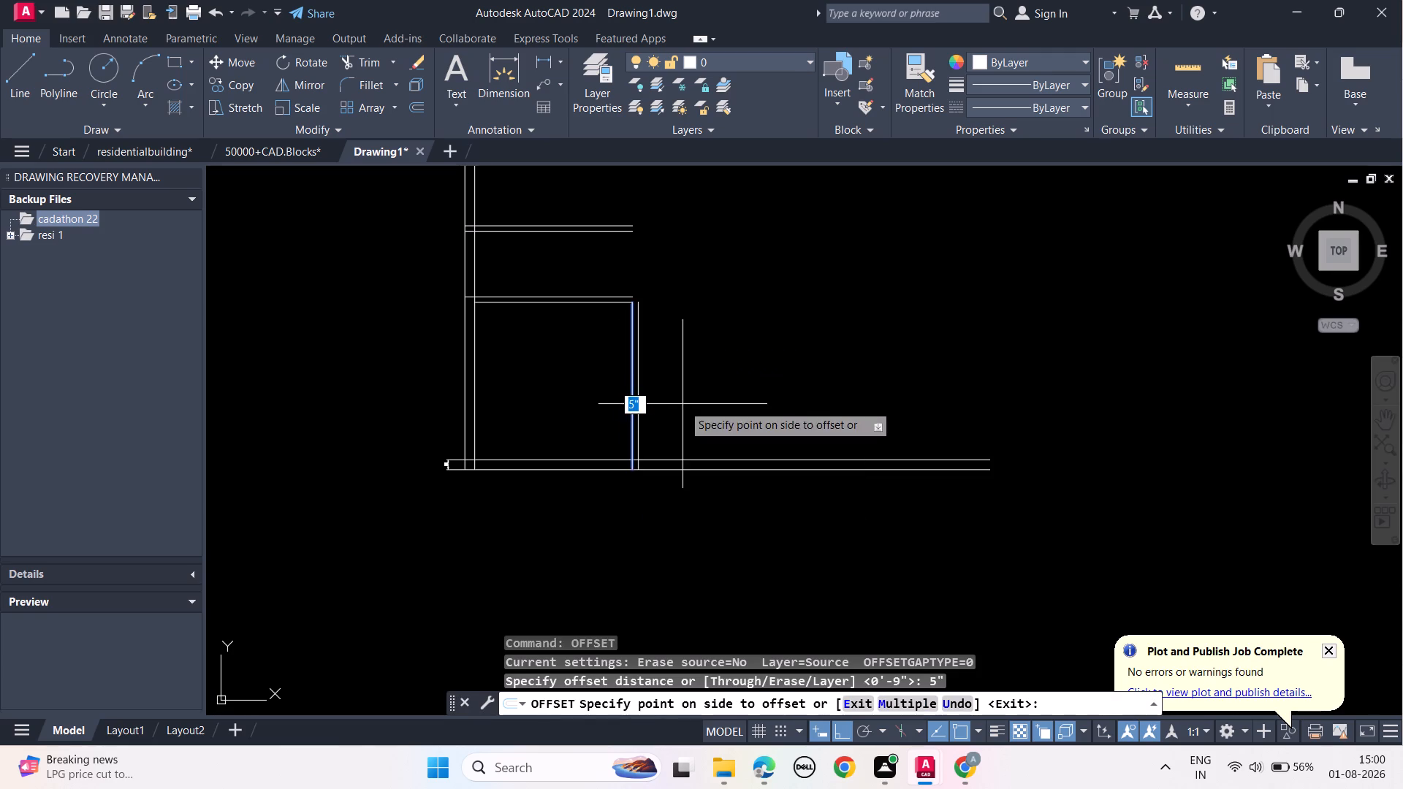
{"action": "left_click", "coordinate": [674, 393]}
{"action": "key", "text": "Escape"}
{"action": "key", "text": "Escape"}
{"action": "key", "text": "Escape"}
{"action": "key", "text": "Escape"}
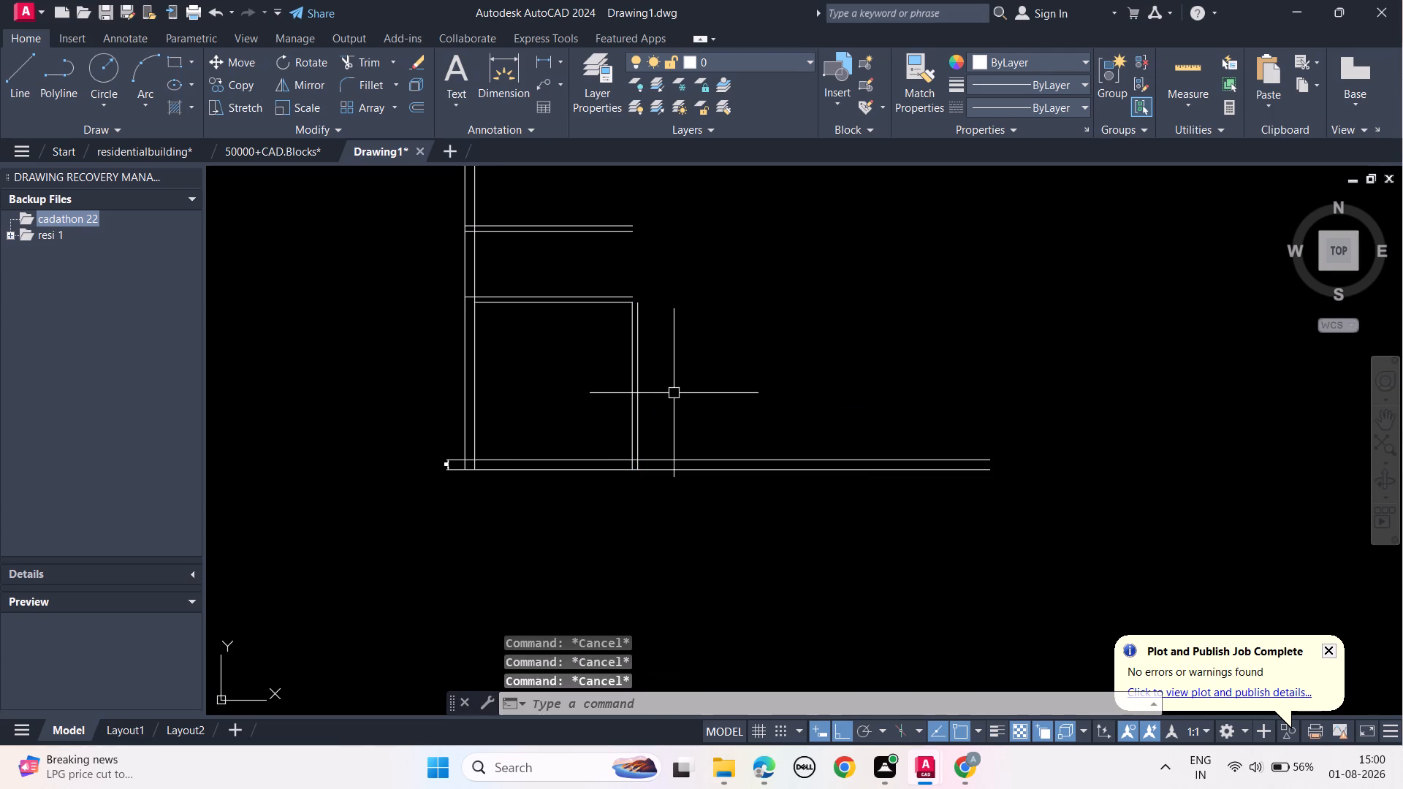
{"action": "key", "text": "Escape"}
{"action": "key", "text": "Escape"}
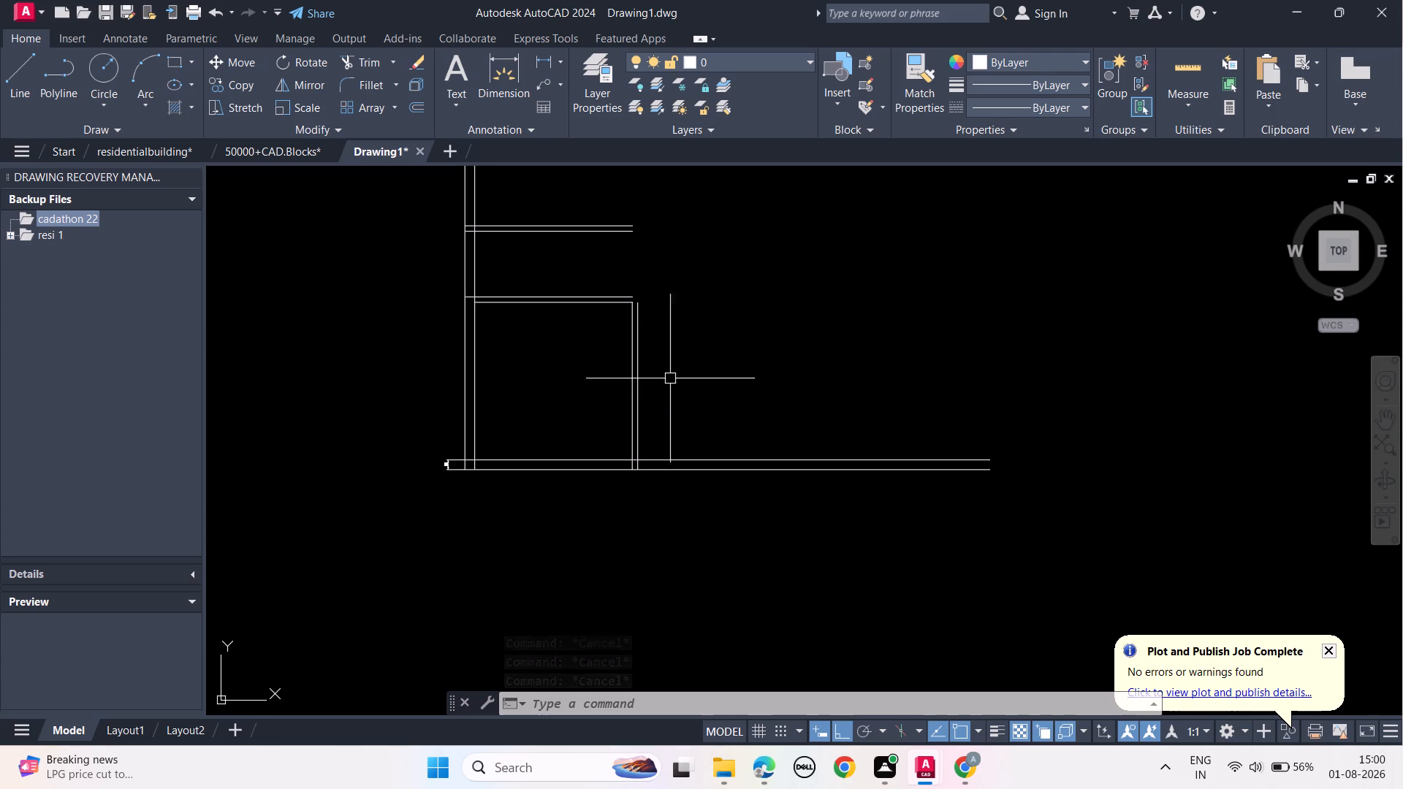
Offset the partition wall's outer line 10' to the right, along the base slab.
{"action": "left_click", "coordinate": [639, 381]}
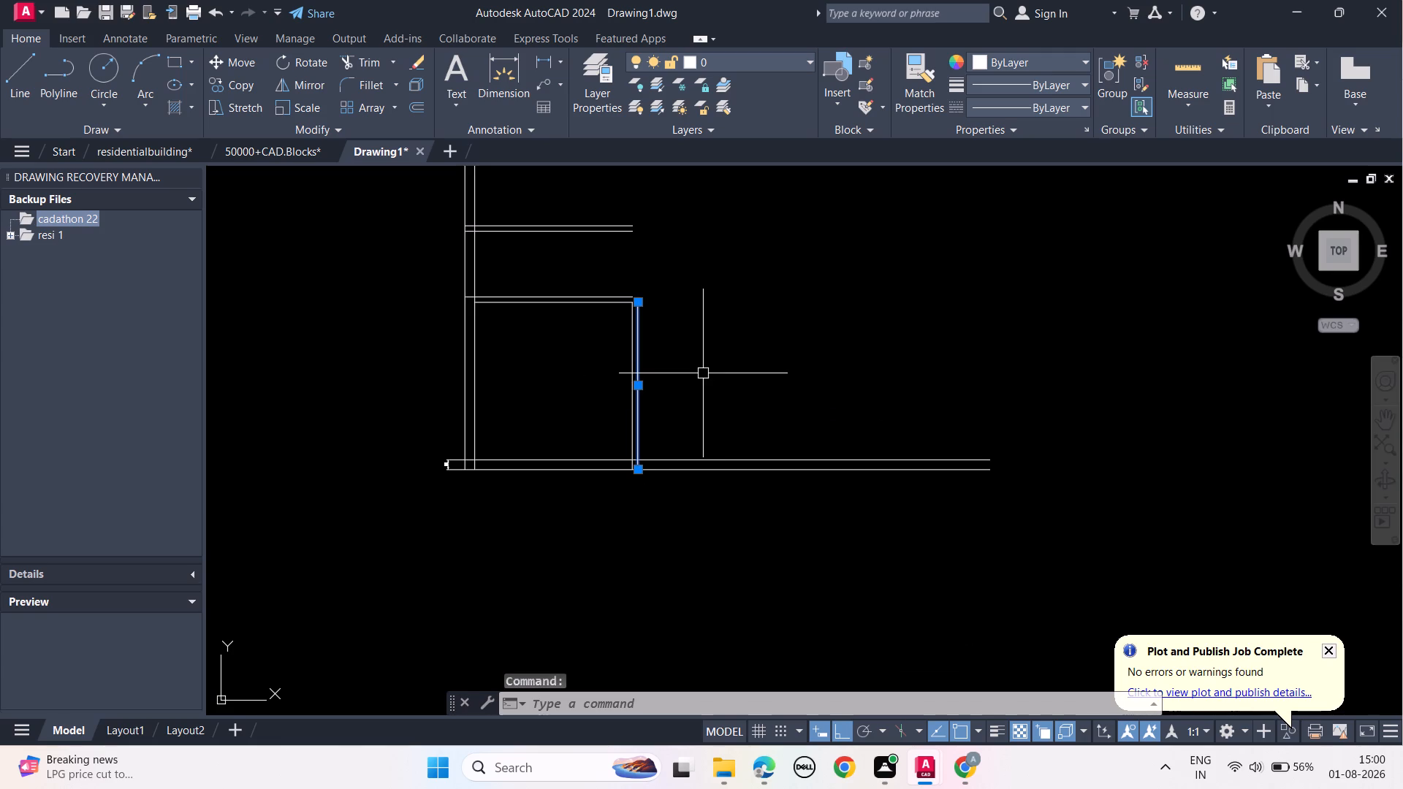
{"action": "type", "text": "off"}
{"action": "left_click", "coordinate": [741, 408]}
{"action": "type", "text": "10'"}
{"action": "key", "text": "Return"}
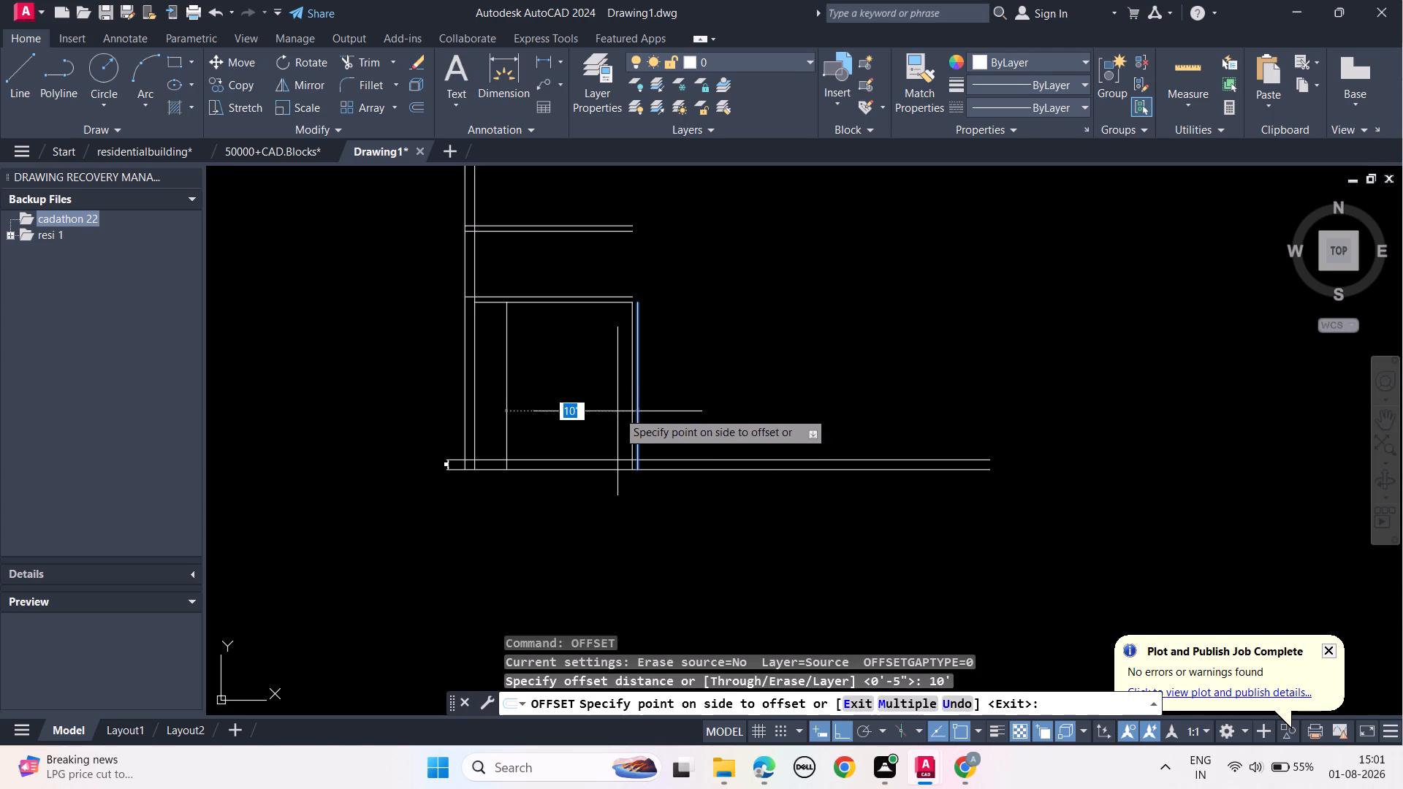
{"action": "left_click", "coordinate": [818, 408]}
{"action": "key", "text": "Escape"}
{"action": "key", "text": "Escape"}
{"action": "key", "text": "Escape"}
{"action": "key", "text": "Escape"}
{"action": "key", "text": "Escape"}
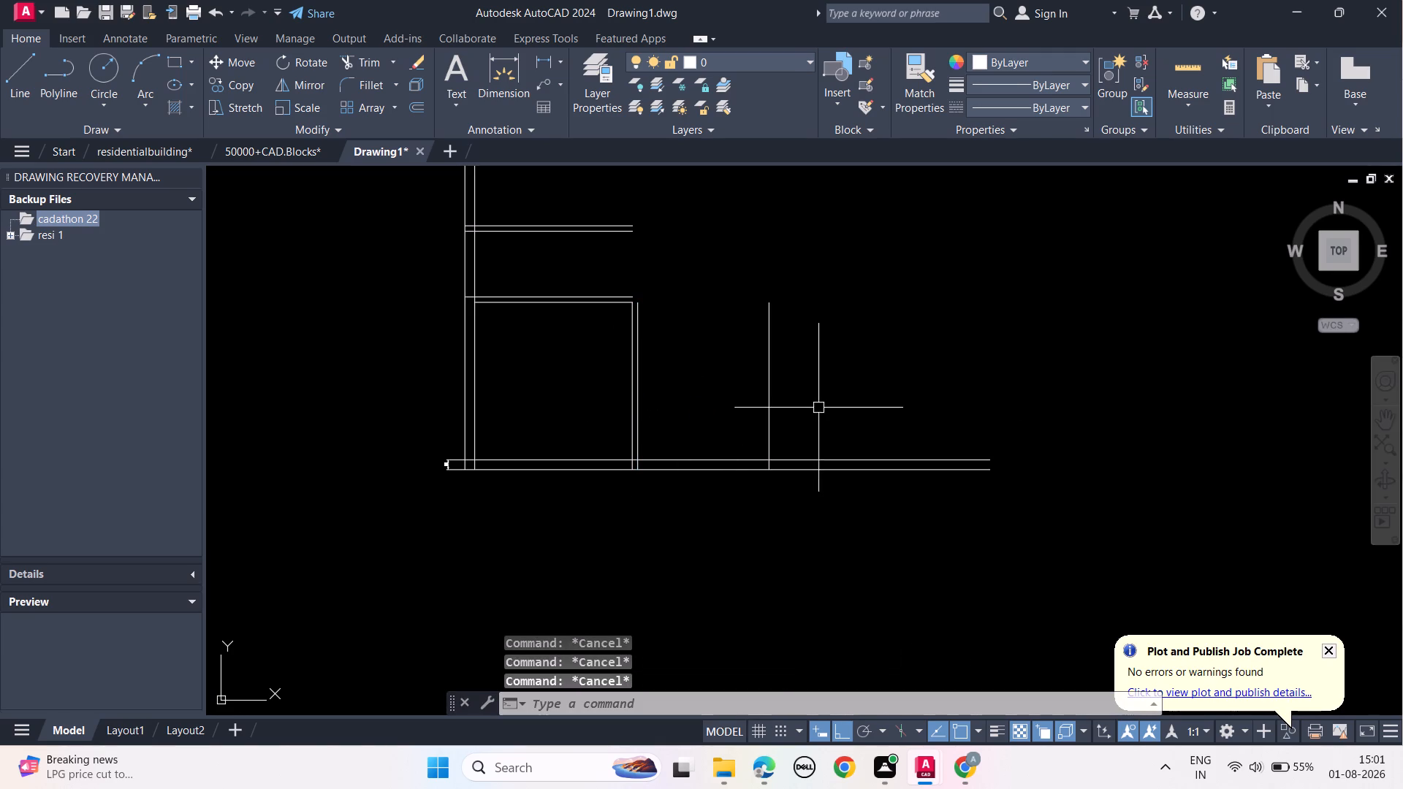
{"action": "key", "text": "Escape"}
{"action": "key", "text": "Escape"}
Offset the newly placed vertical line 5" to the right to form the second partition wall.
{"action": "left_click", "coordinate": [768, 384]}
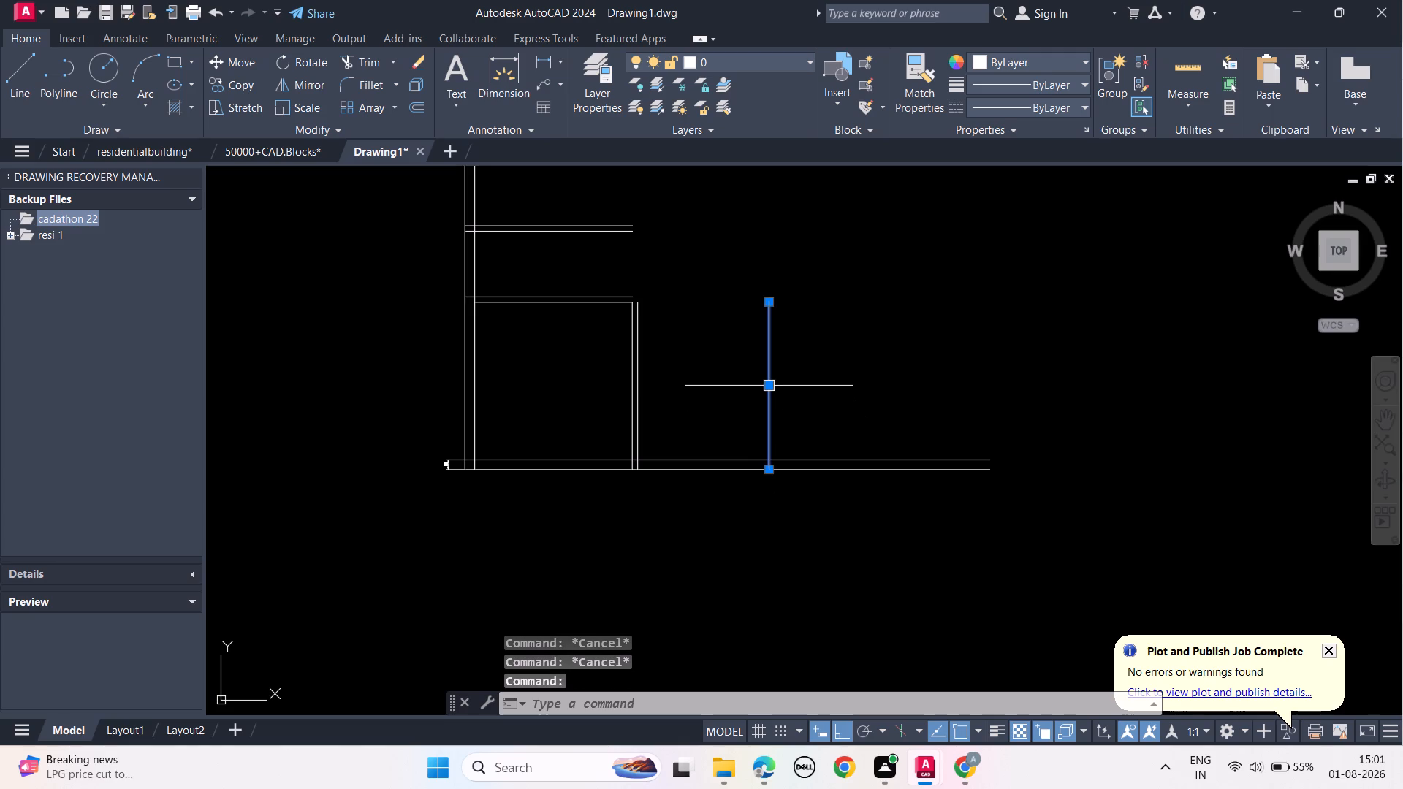
{"action": "key", "text": "o"}
{"action": "type", "text": "ff"}
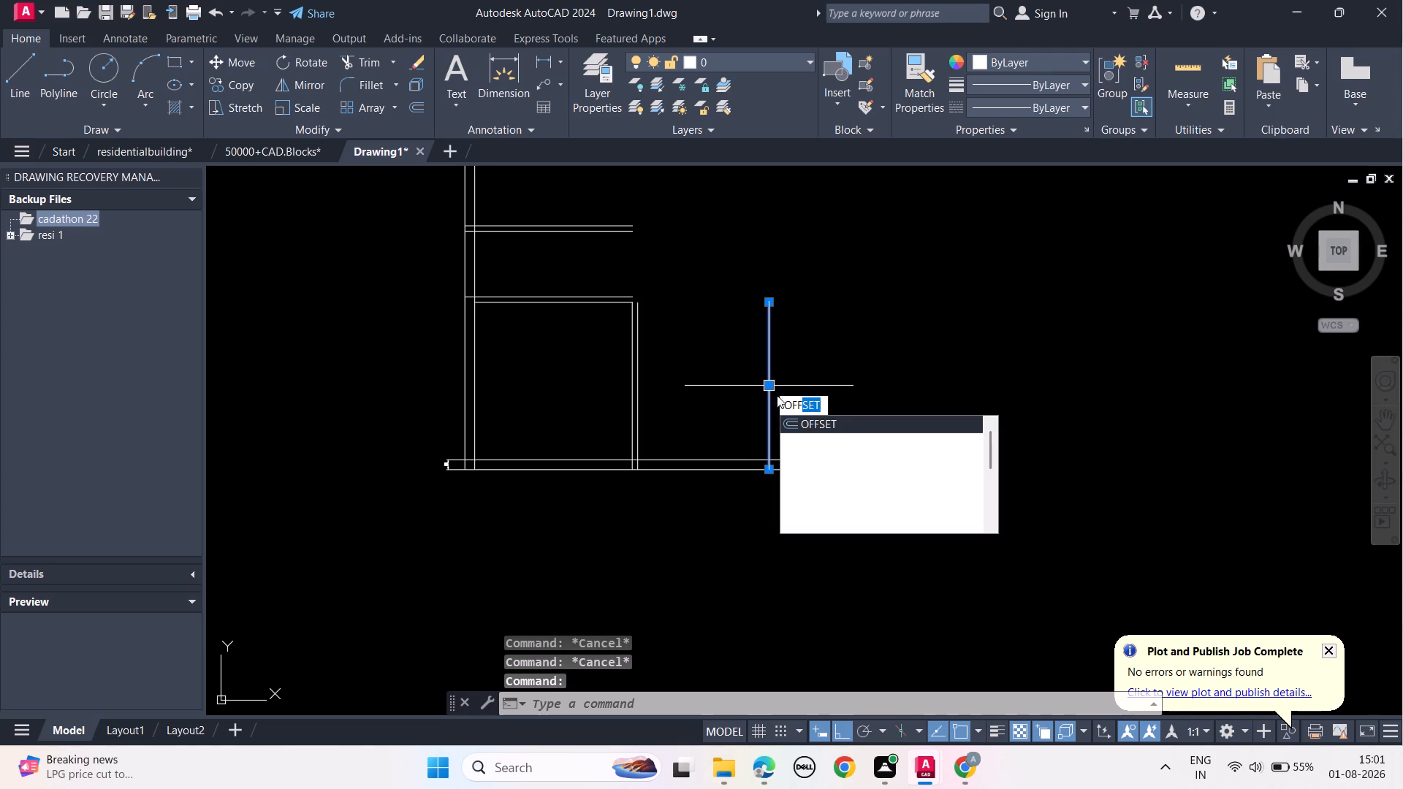
{"action": "left_click", "coordinate": [810, 424]}
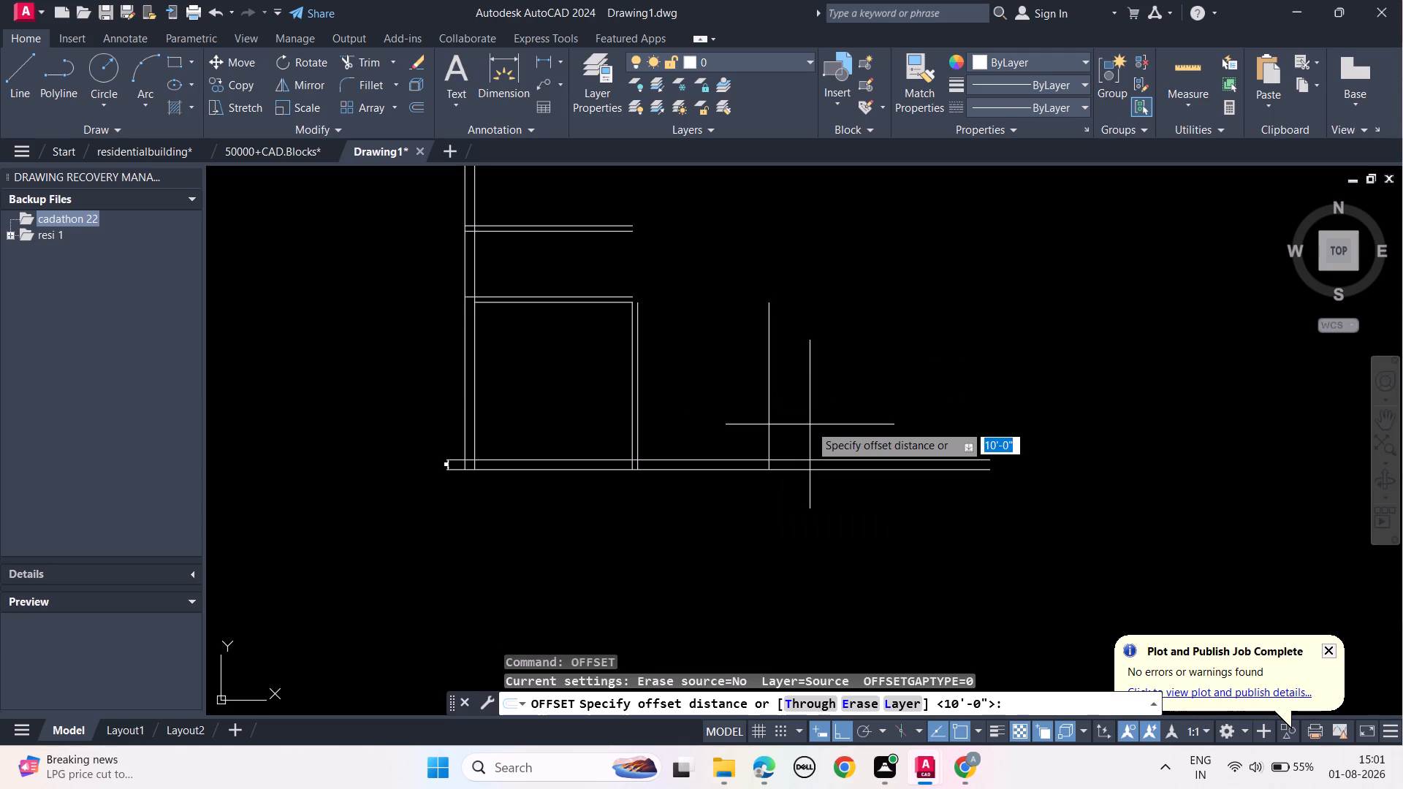
{"action": "type", "text": "5\""}
{"action": "key", "text": "Return"}
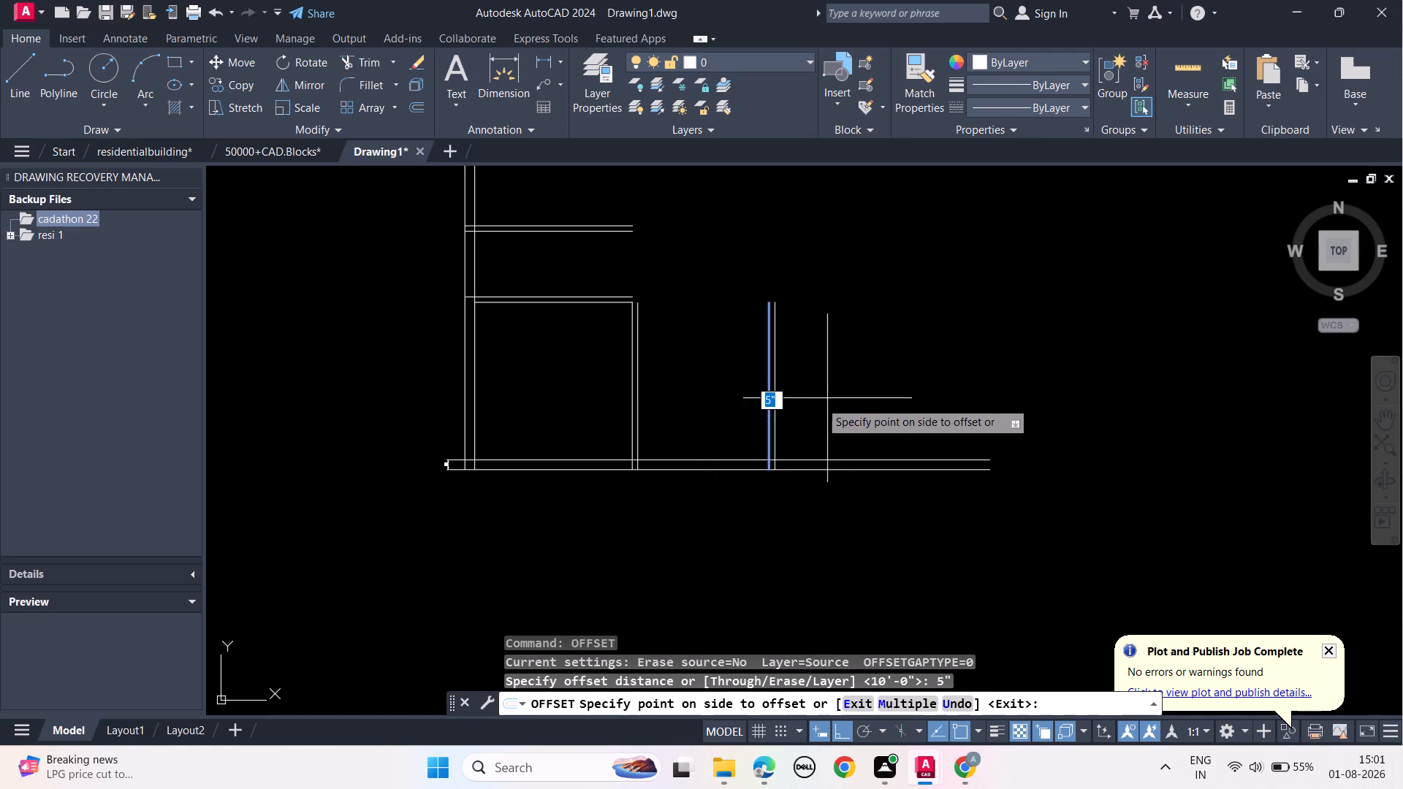
{"action": "left_click", "coordinate": [840, 397]}
{"action": "key", "text": "Escape"}
{"action": "key", "text": "Escape"}
{"action": "key", "text": "Escape"}
{"action": "key", "text": "Escape"}
{"action": "key", "text": "Escape"}
{"action": "key", "text": "Escape"}
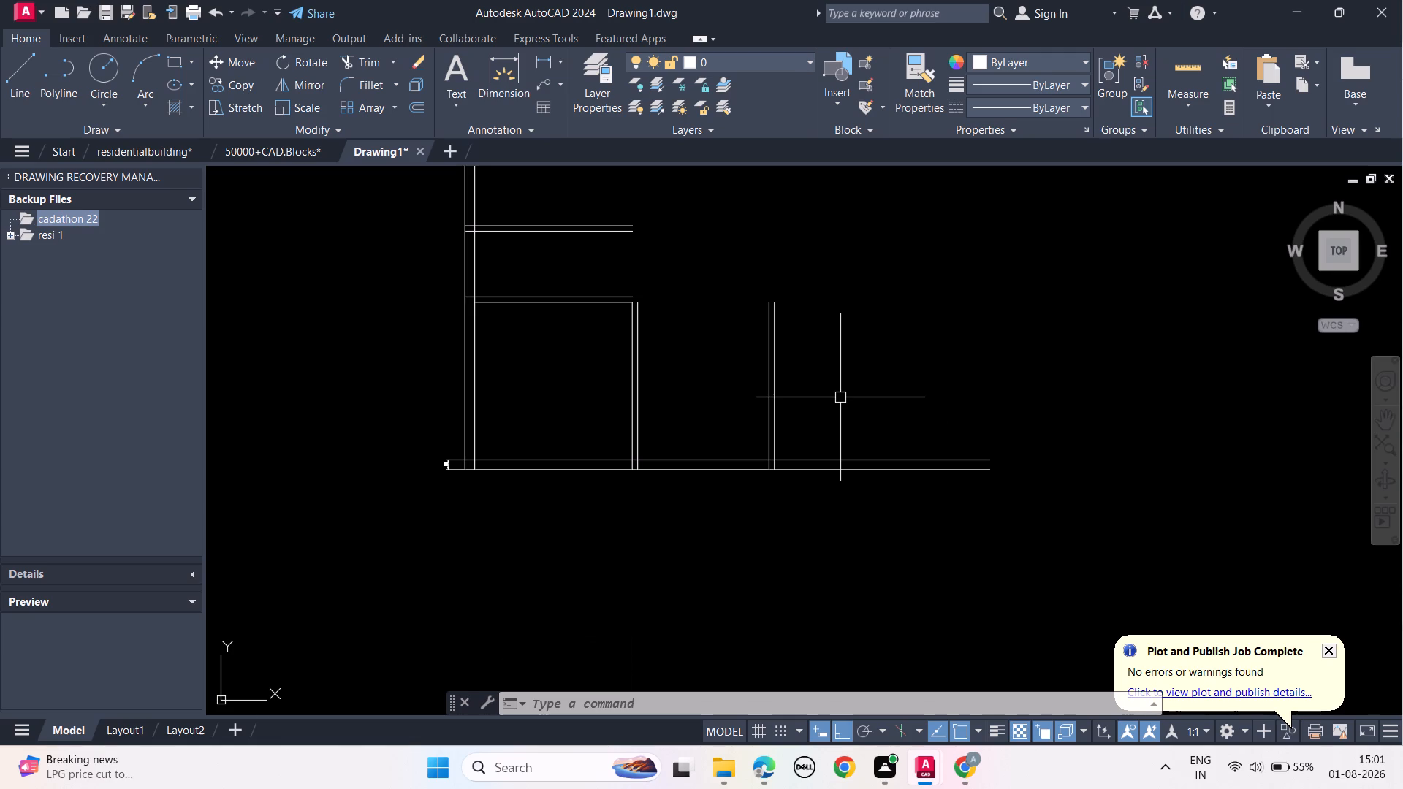
Offset the second partition wall's right line 15'9" to the right, toward the end of the base slab.
{"action": "middle_click_drag", "start_coordinate": [857, 541], "coordinate": [744, 544]}
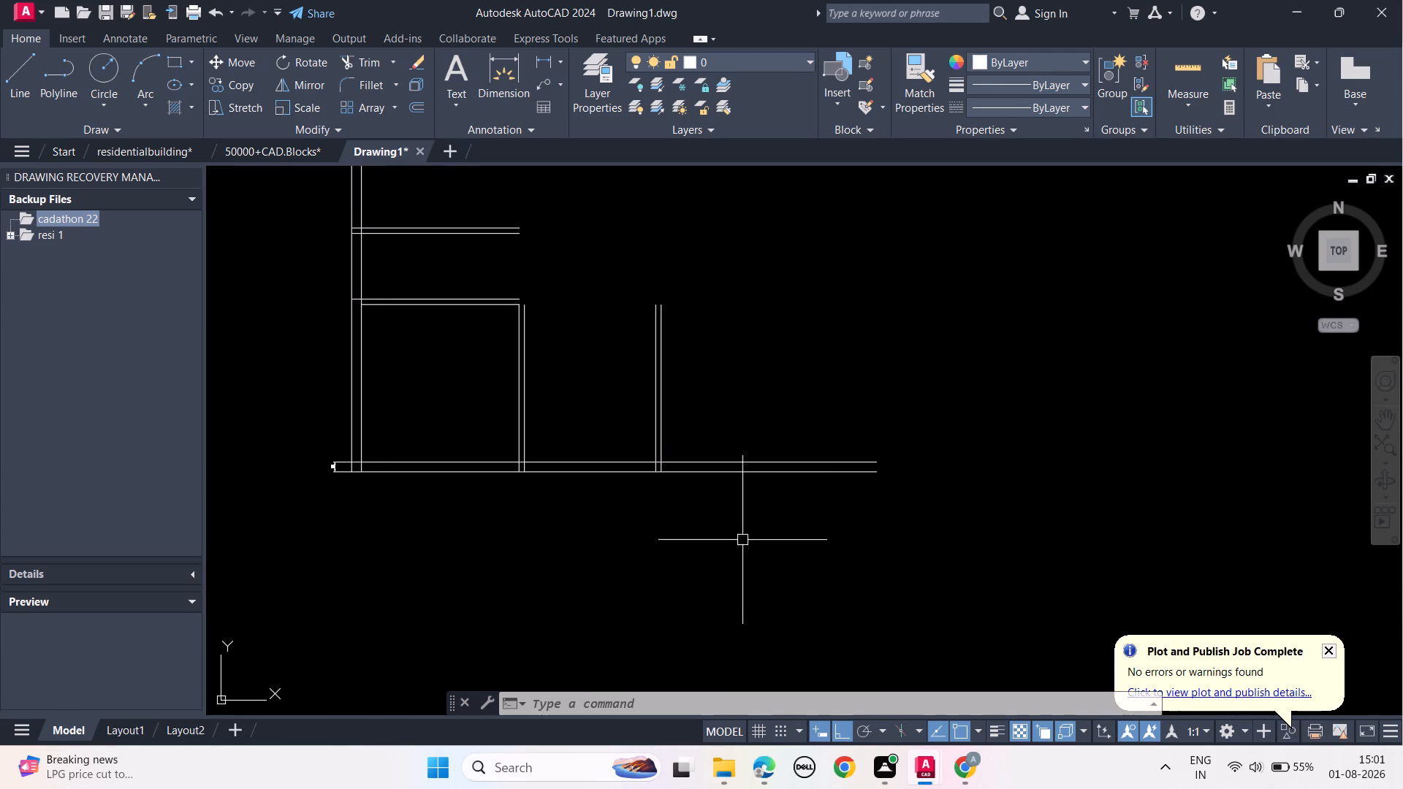
{"action": "scroll", "coordinate": [664, 370], "scroll_direction": "up", "scroll_amount": 2}
{"action": "left_click", "coordinate": [653, 383]}
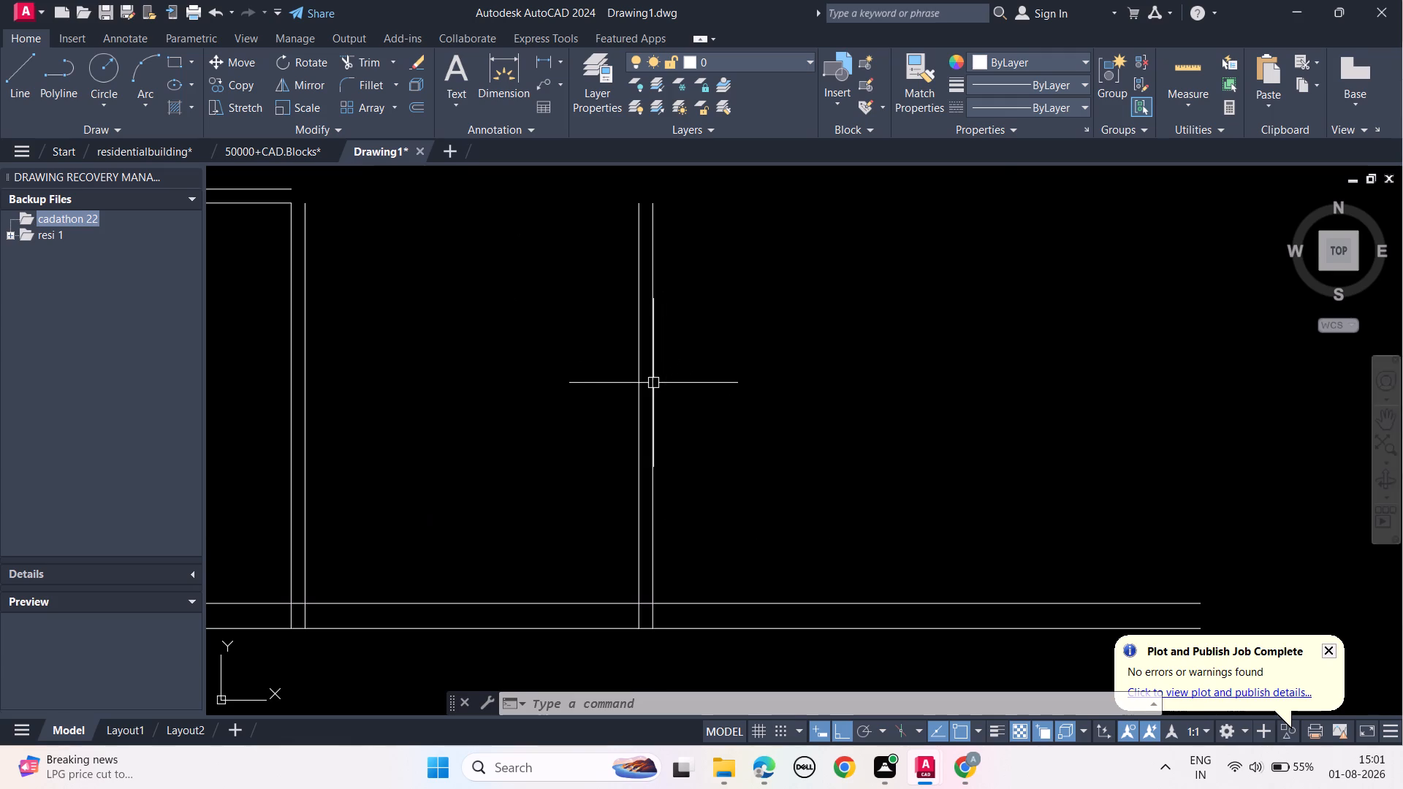
{"action": "type", "text": "of"}
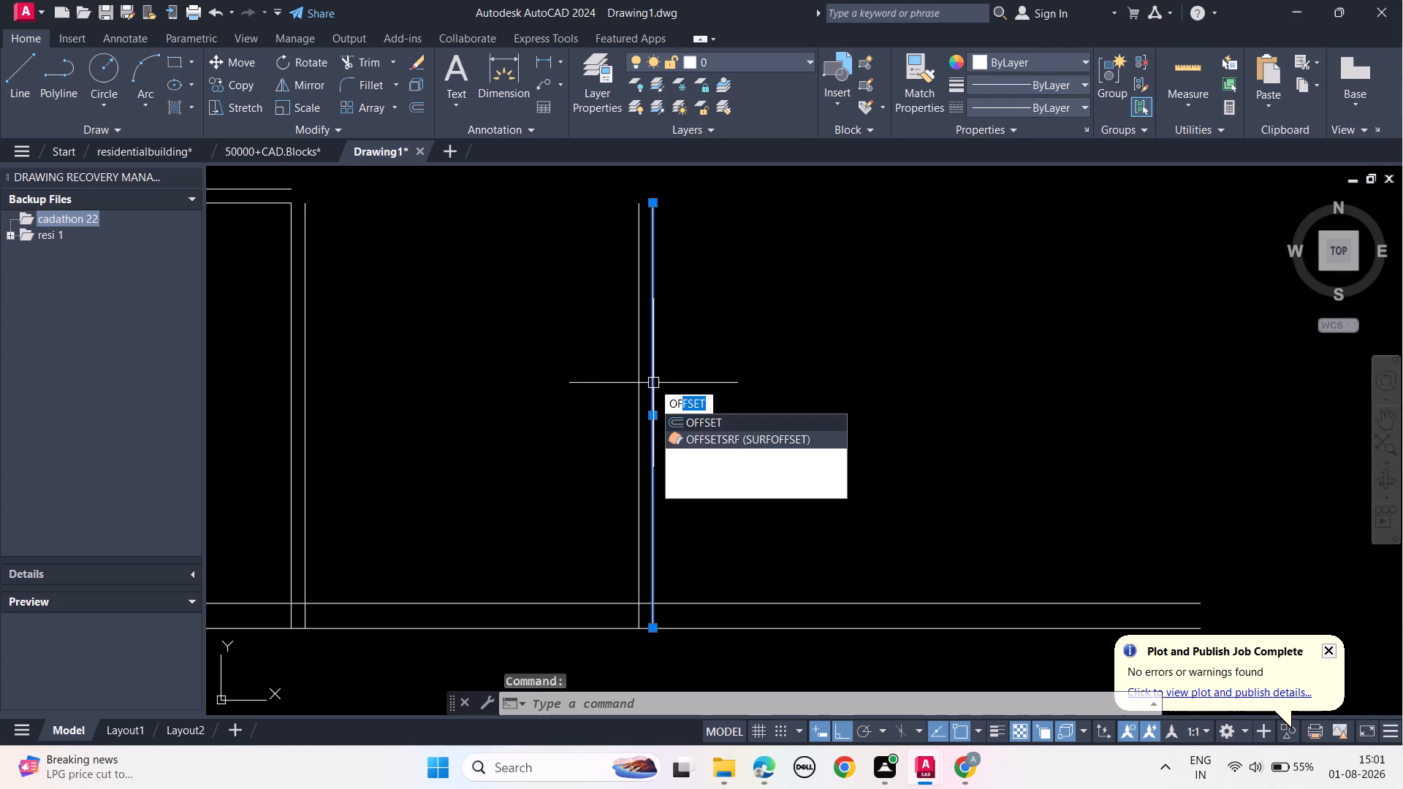
{"action": "left_click", "coordinate": [704, 424]}
{"action": "type", "text": "15'9\""}
{"action": "key", "text": "Return"}
{"action": "left_click", "coordinate": [918, 439]}
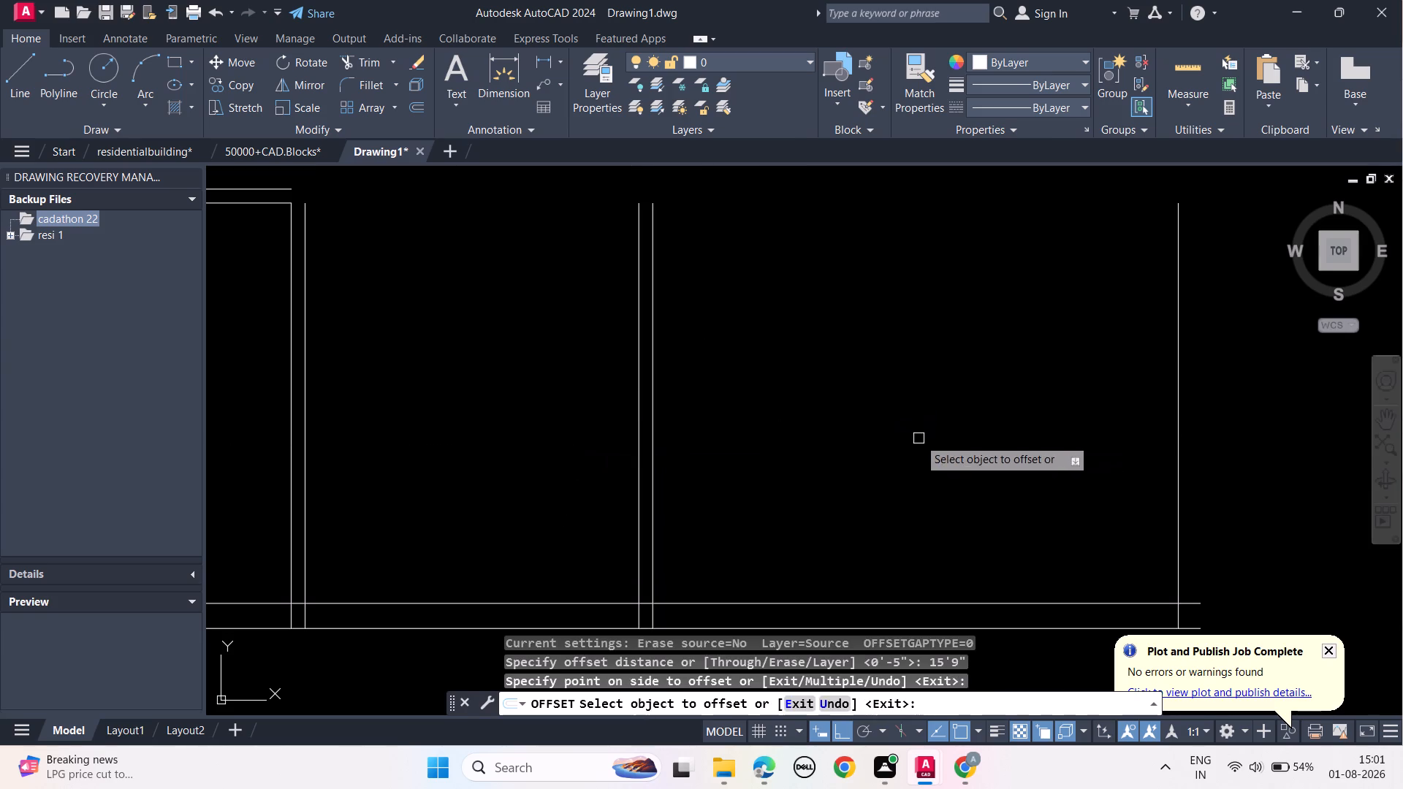
{"action": "key", "text": "Escape"}
{"action": "key", "text": "Escape"}
{"action": "key", "text": "Escape"}
{"action": "key", "text": "Escape"}
{"action": "key", "text": "Escape"}
Offset the rightmost vertical line 9" to the right to form the outer right wall.
{"action": "scroll", "coordinate": [926, 434], "scroll_direction": "down", "scroll_amount": 1}
{"action": "middle_click_drag", "start_coordinate": [983, 419], "coordinate": [750, 454]}
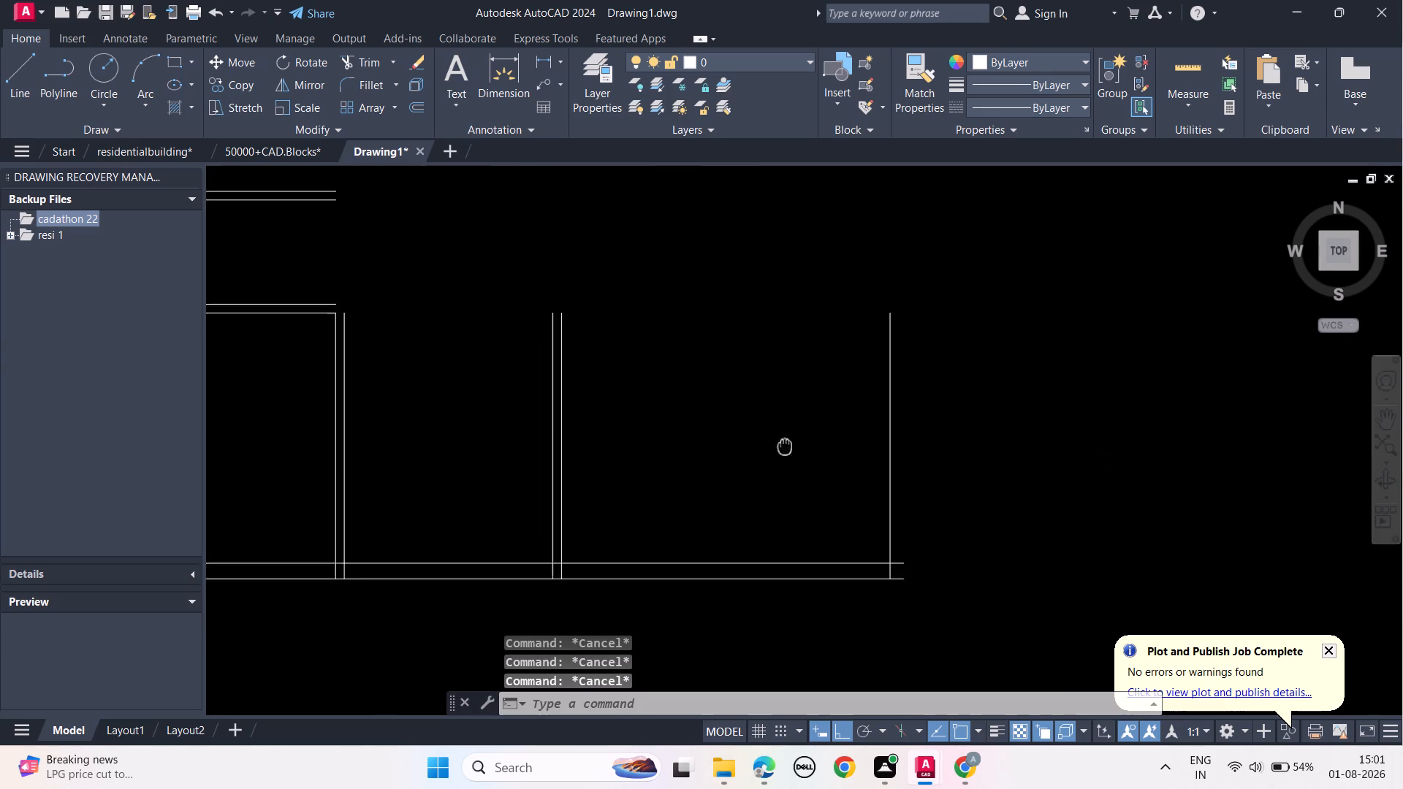
{"action": "middle_click_drag", "start_coordinate": [750, 454], "coordinate": [736, 457]}
{"action": "left_click", "coordinate": [838, 403]}
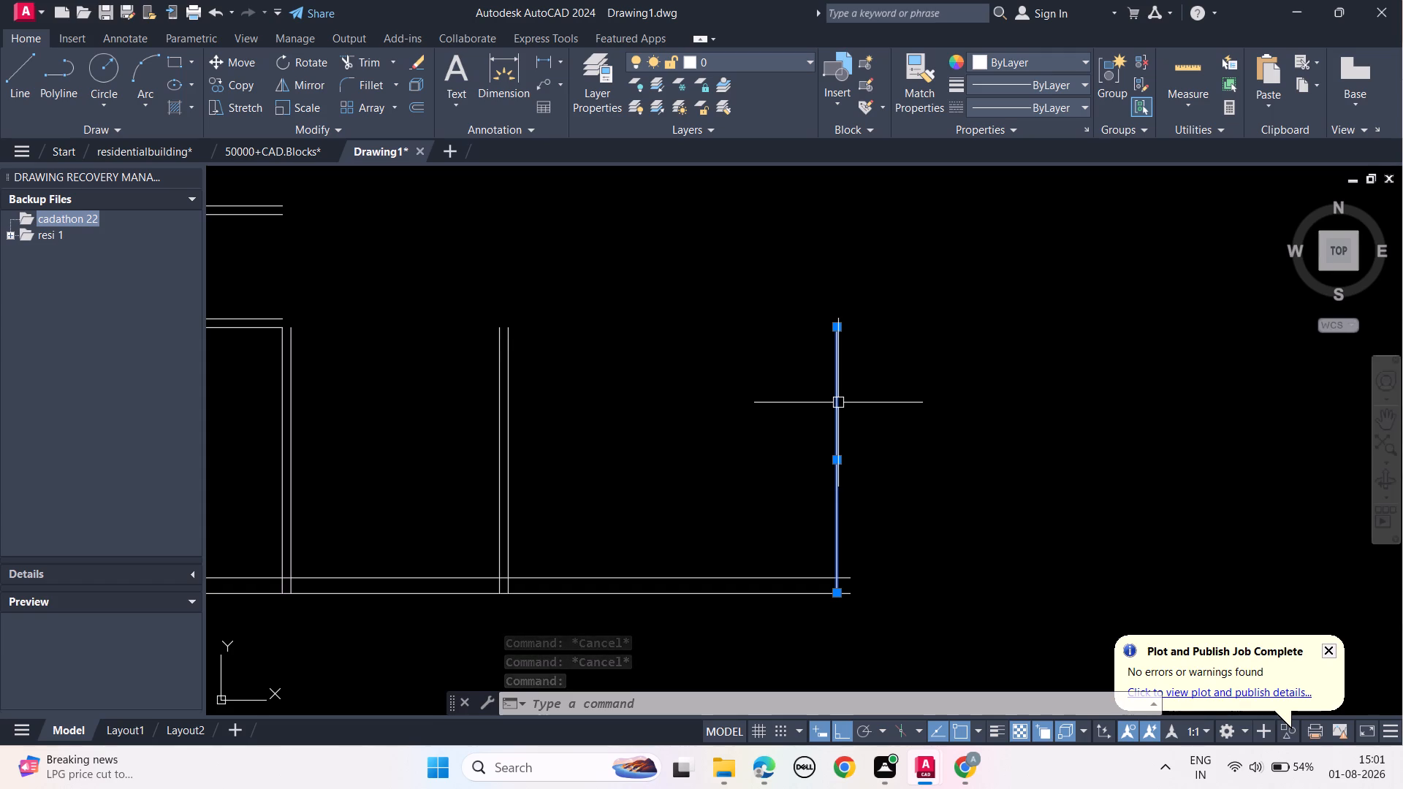
{"action": "type", "text": "off"}
{"action": "left_click", "coordinate": [880, 437]}
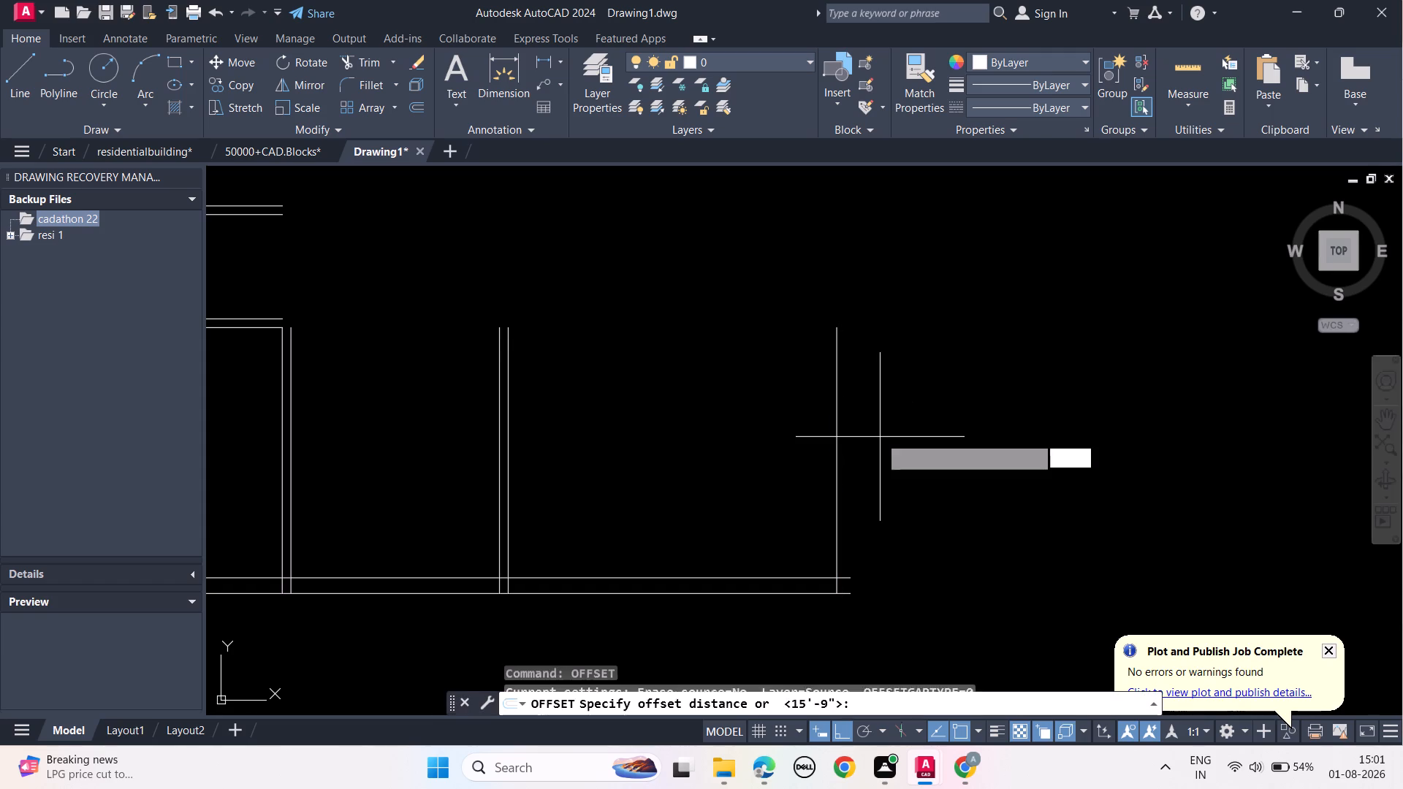
{"action": "type", "text": "9\""}
{"action": "key", "text": "Return"}
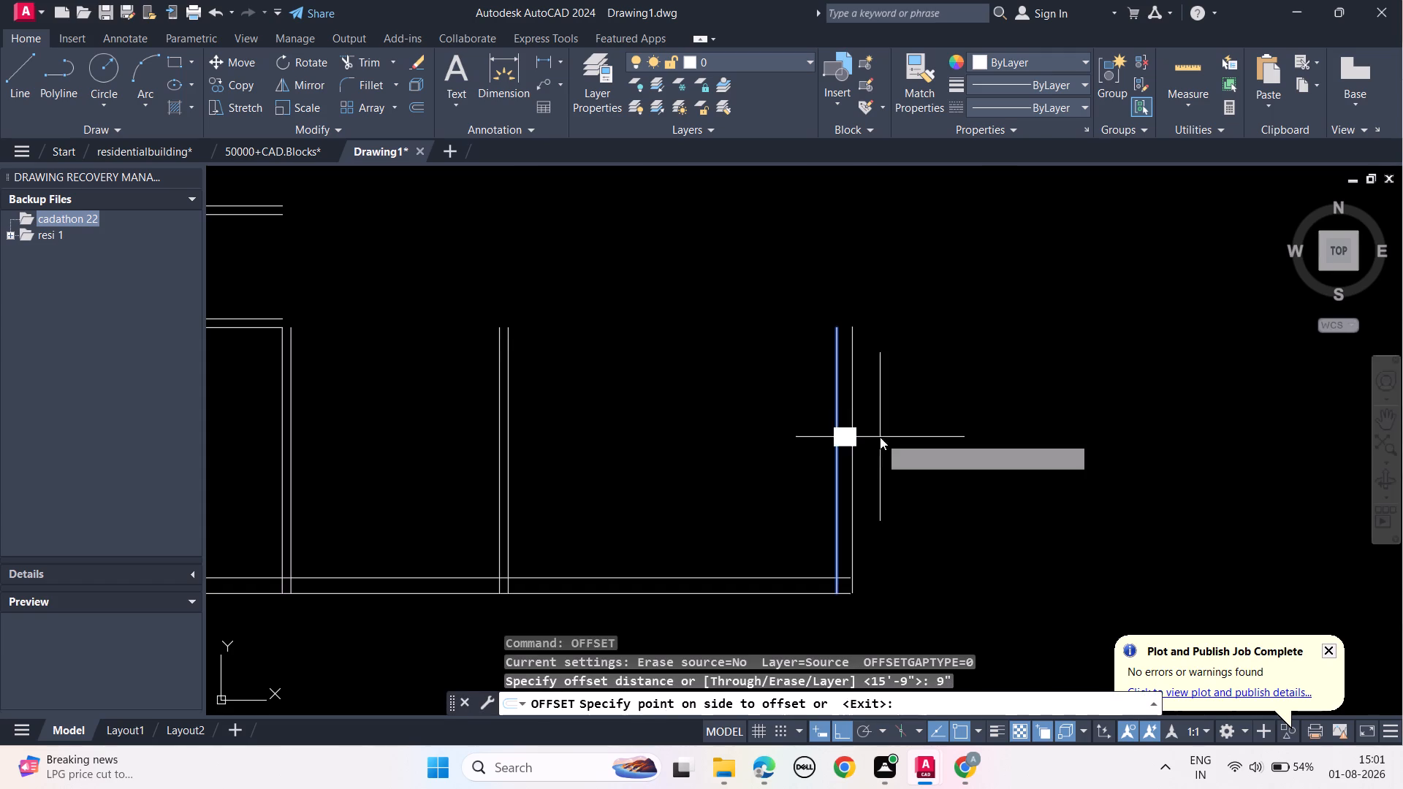
{"action": "left_click", "coordinate": [872, 429]}
{"action": "key", "text": "Escape"}
{"action": "key", "text": "Escape"}
{"action": "key", "text": "Escape"}
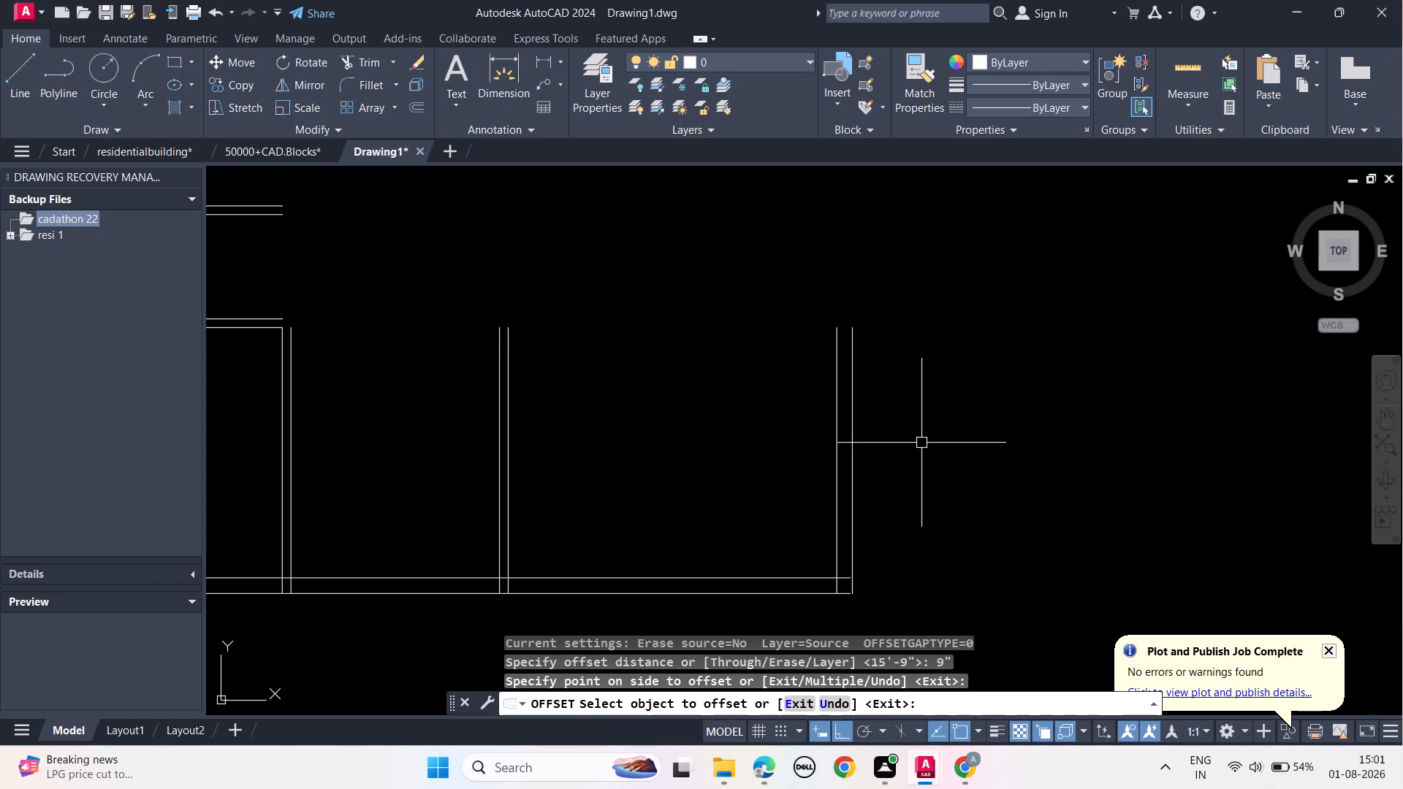
{"action": "key", "text": "Escape"}
{"action": "key", "text": "Escape"}
{"action": "key", "text": "Escape"}
{"action": "key", "text": "Escape"}
{"action": "key", "text": "Escape"}
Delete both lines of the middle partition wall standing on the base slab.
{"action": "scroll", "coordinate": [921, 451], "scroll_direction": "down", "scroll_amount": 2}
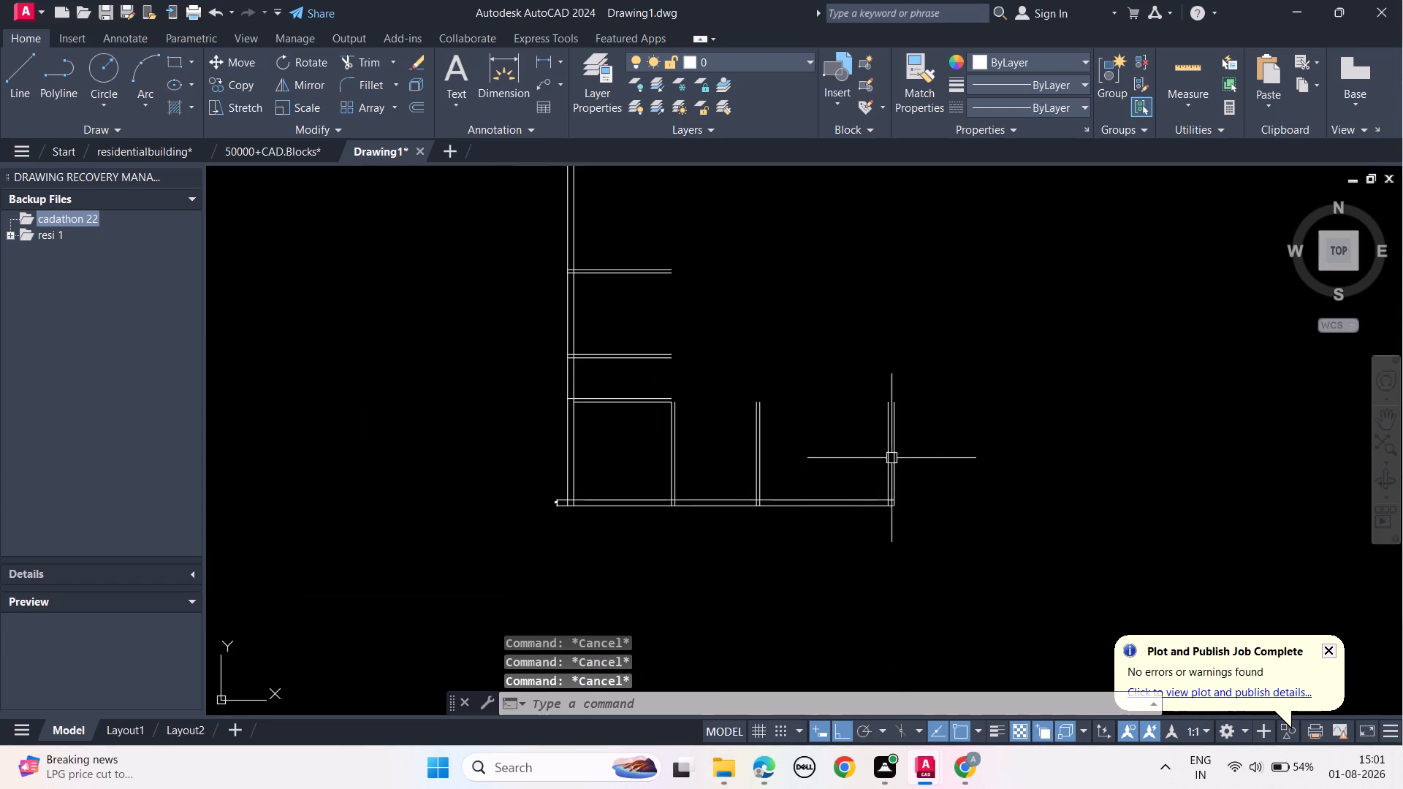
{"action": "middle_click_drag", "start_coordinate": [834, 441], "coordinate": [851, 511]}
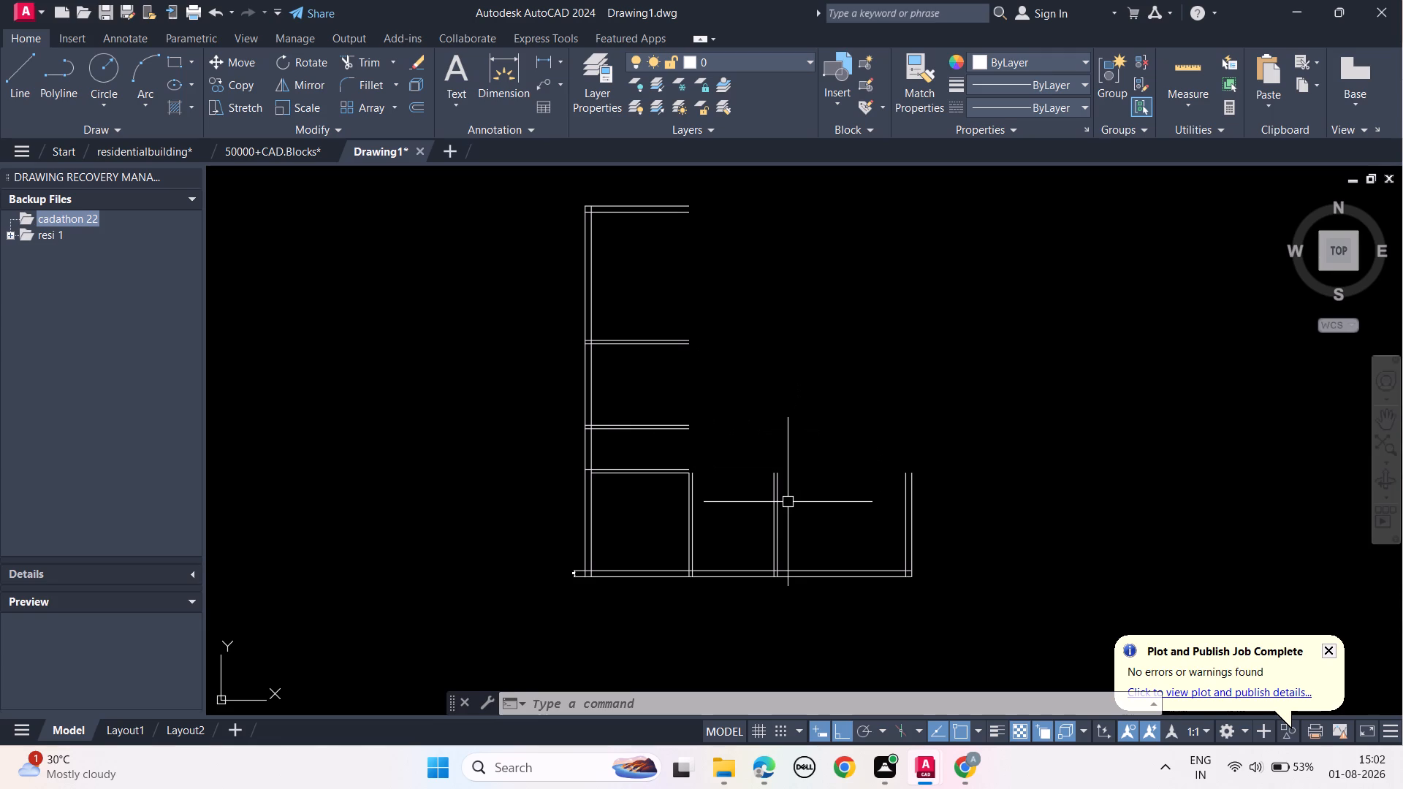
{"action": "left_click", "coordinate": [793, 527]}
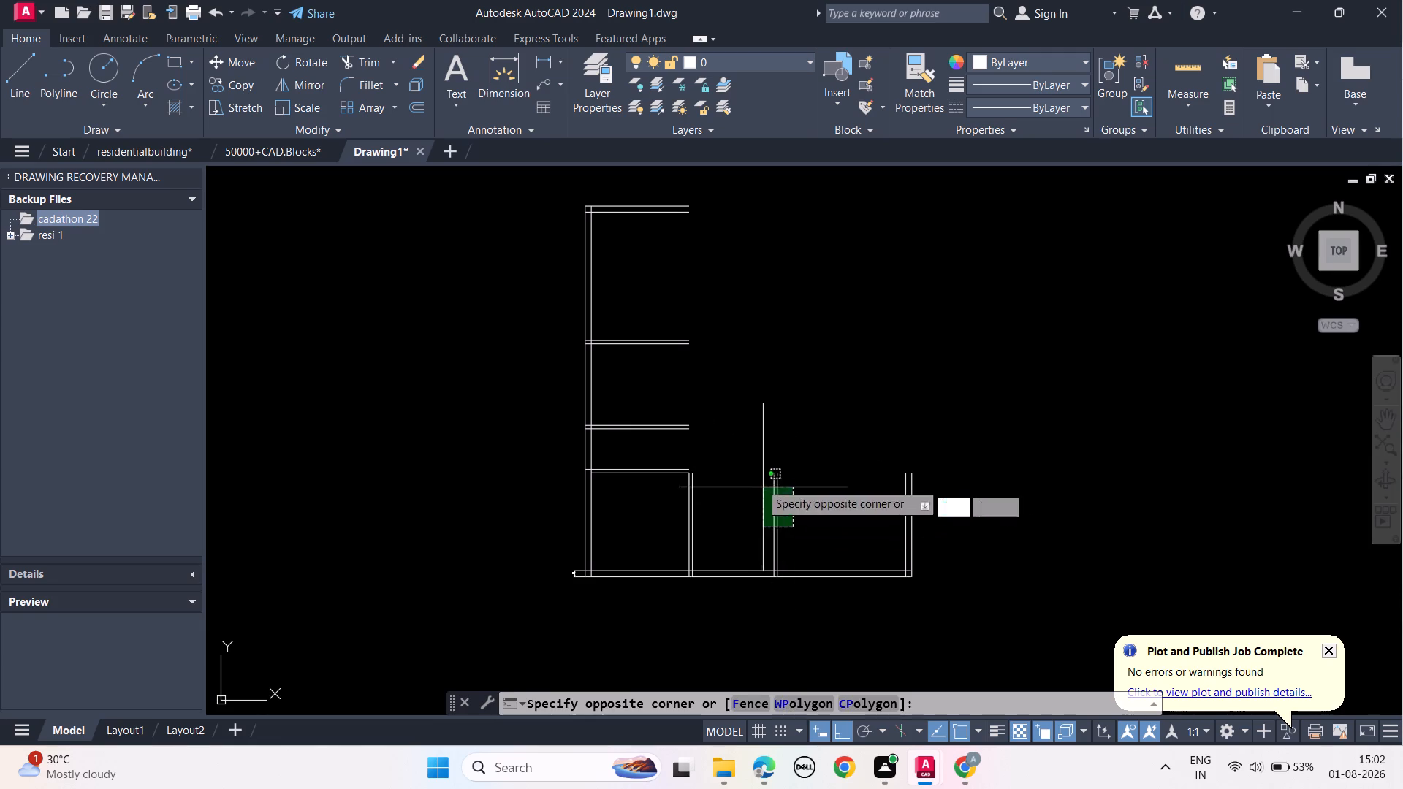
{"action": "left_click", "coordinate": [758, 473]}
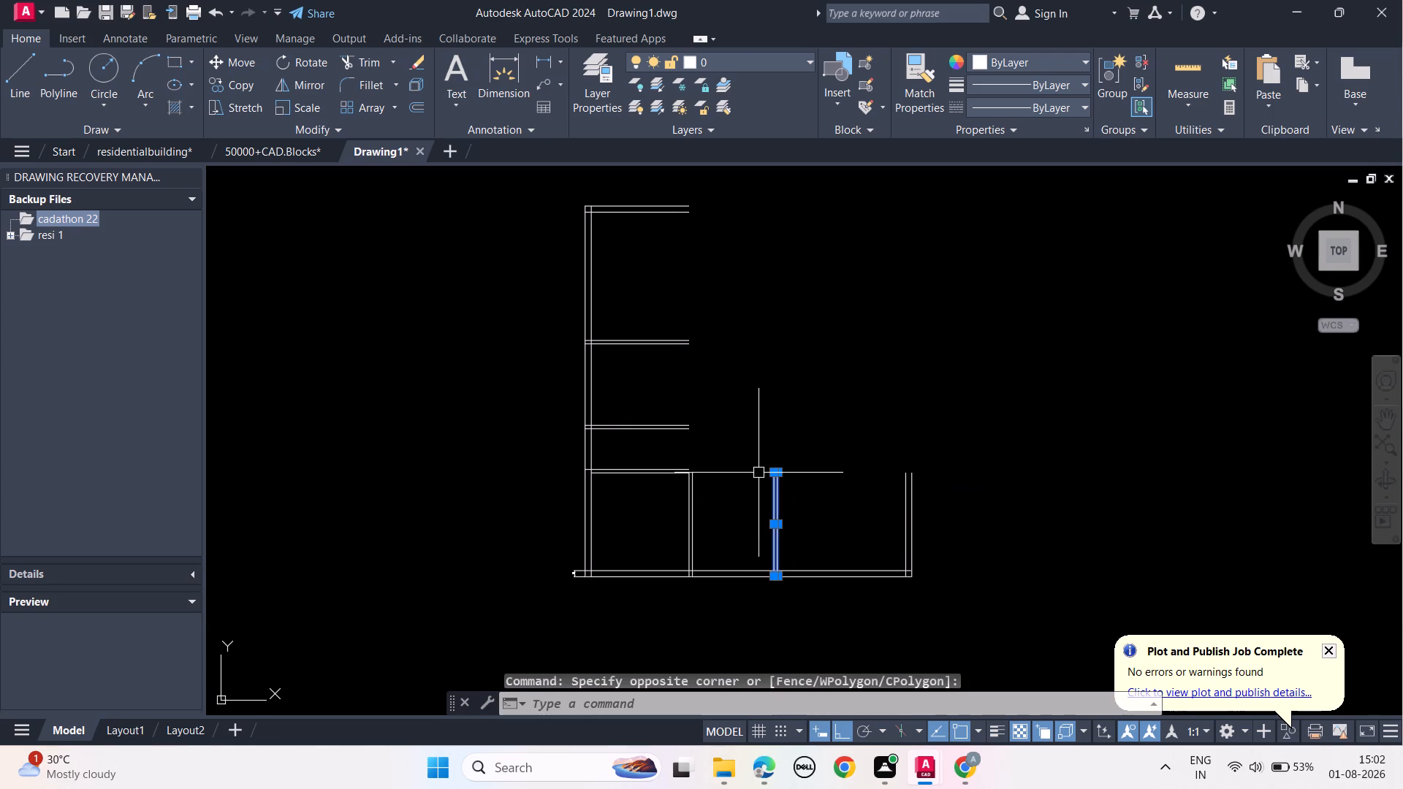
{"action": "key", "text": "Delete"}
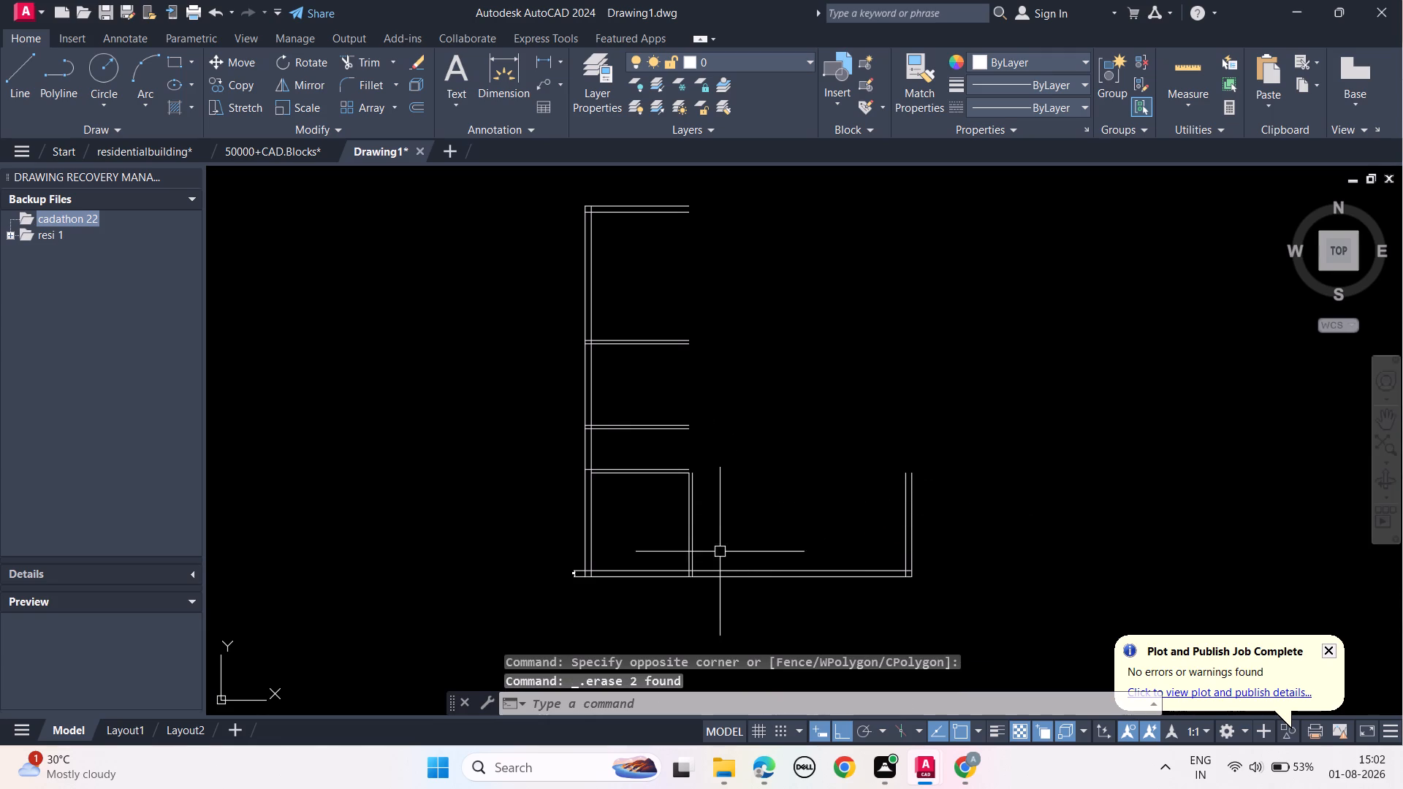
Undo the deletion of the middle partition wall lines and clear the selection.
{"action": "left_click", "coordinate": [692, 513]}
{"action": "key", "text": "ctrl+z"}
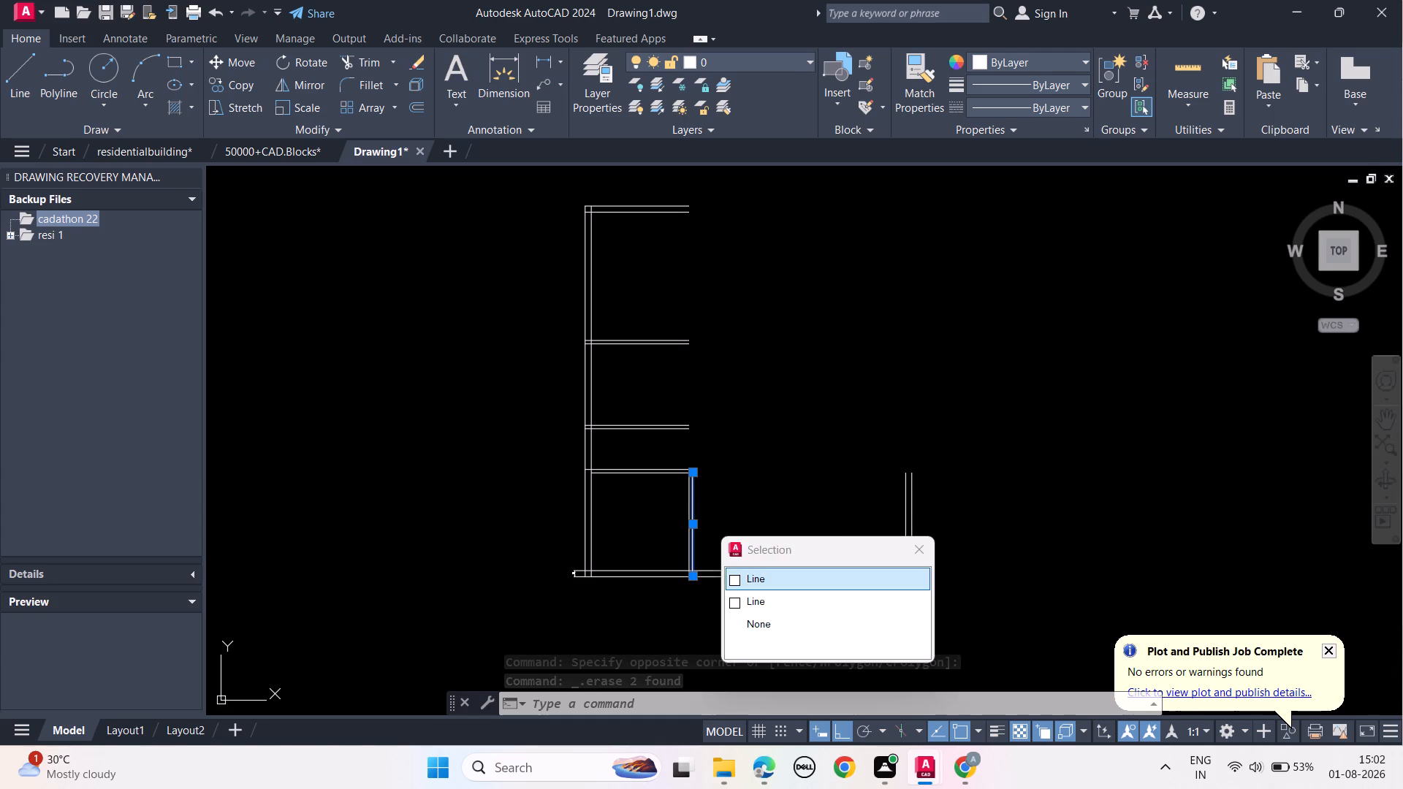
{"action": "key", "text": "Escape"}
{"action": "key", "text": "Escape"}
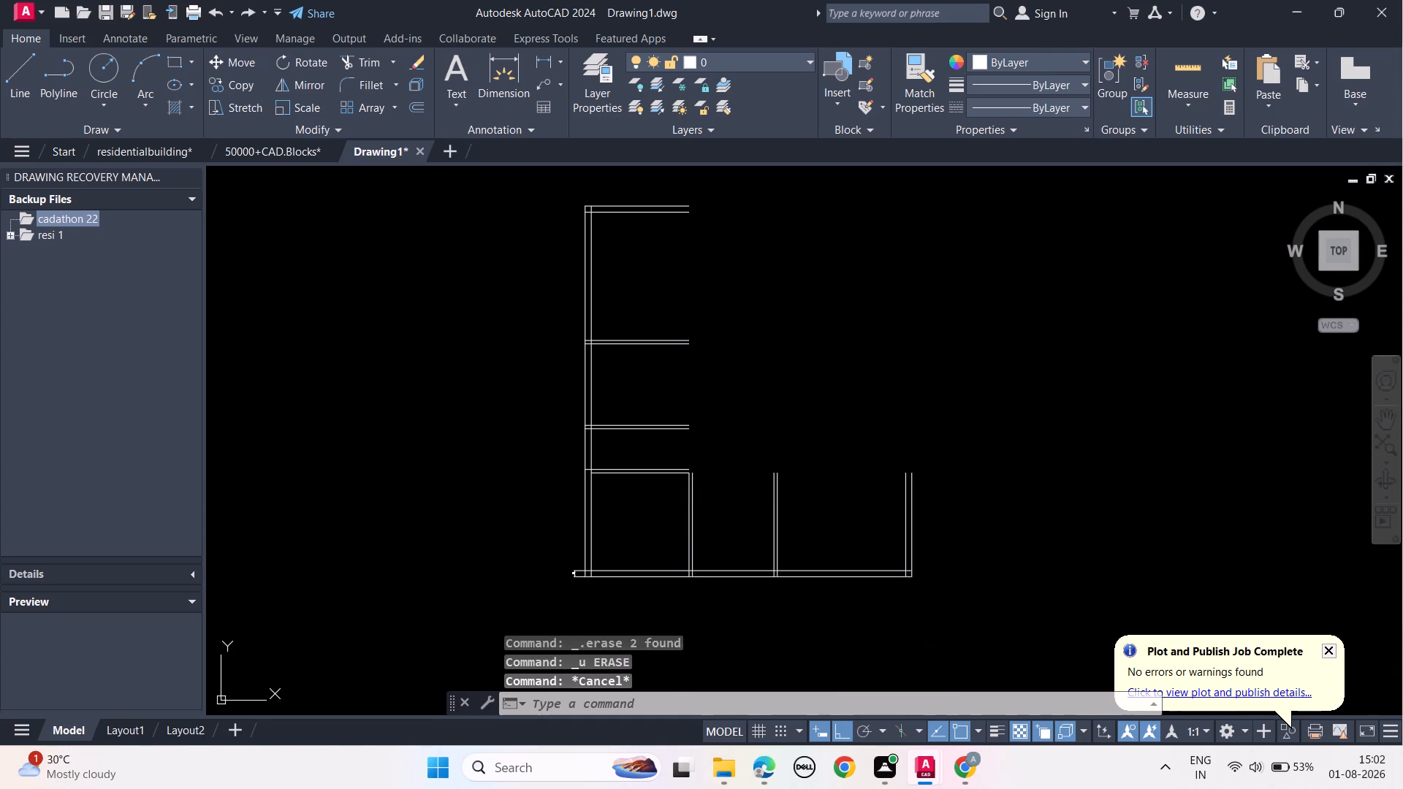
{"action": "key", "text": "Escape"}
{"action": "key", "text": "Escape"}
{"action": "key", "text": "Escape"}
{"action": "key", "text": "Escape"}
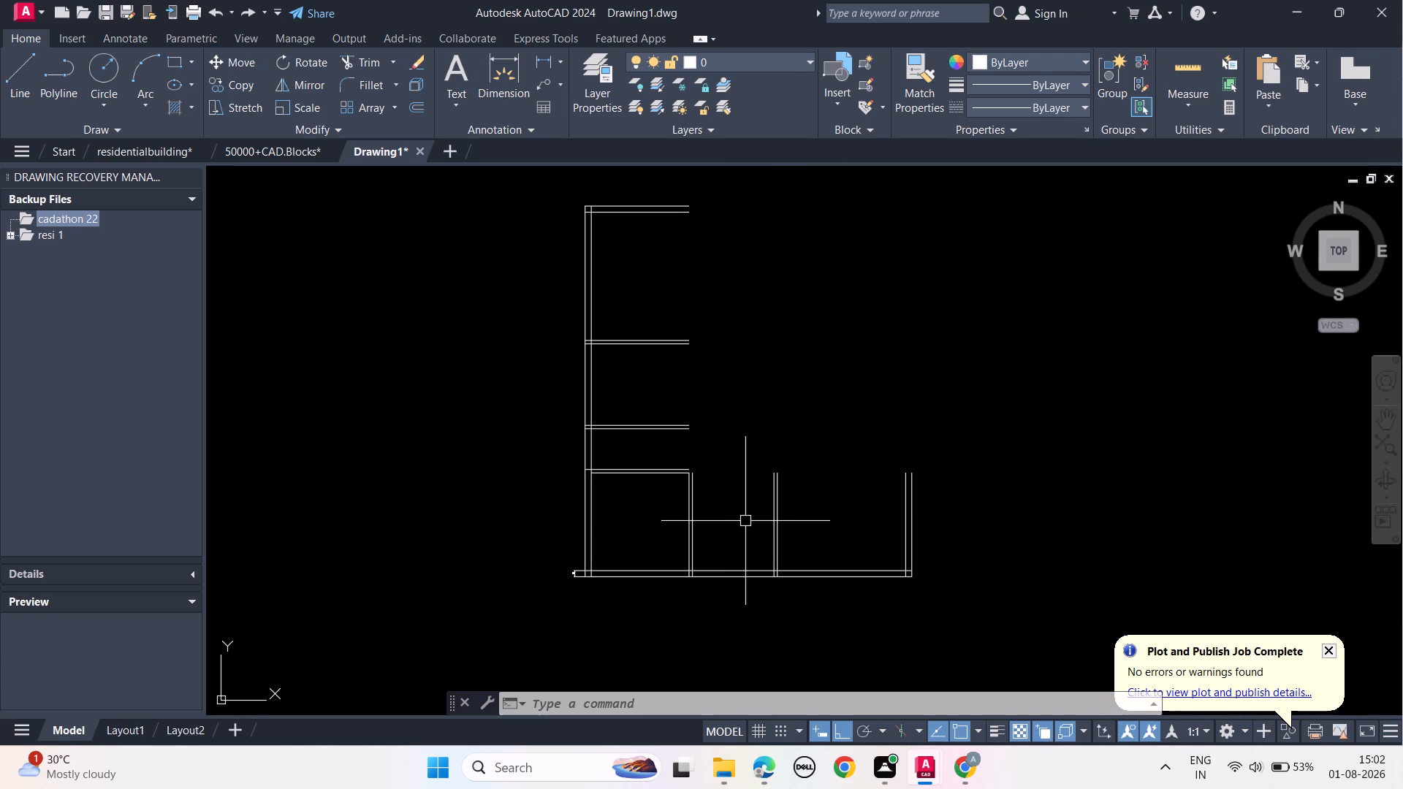
Delete both lines of the middle partition wall standing on the base slab.
{"action": "left_click", "coordinate": [810, 535]}
{"action": "left_click", "coordinate": [734, 441]}
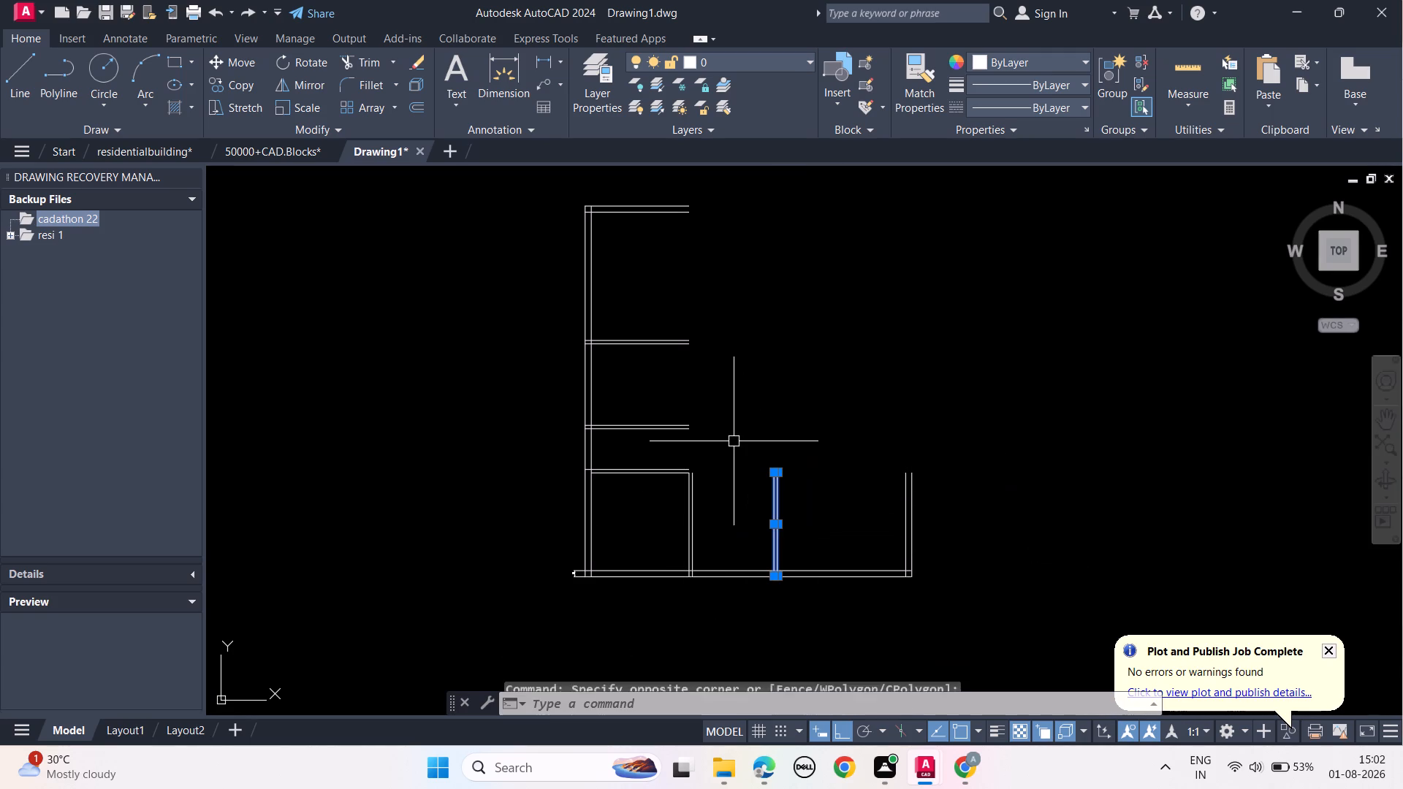
{"action": "key", "text": "Delete"}
{"action": "key", "text": "Escape"}
{"action": "key", "text": "Escape"}
{"action": "key", "text": "Escape"}
{"action": "key", "text": "Escape"}
{"action": "key", "text": "Escape"}
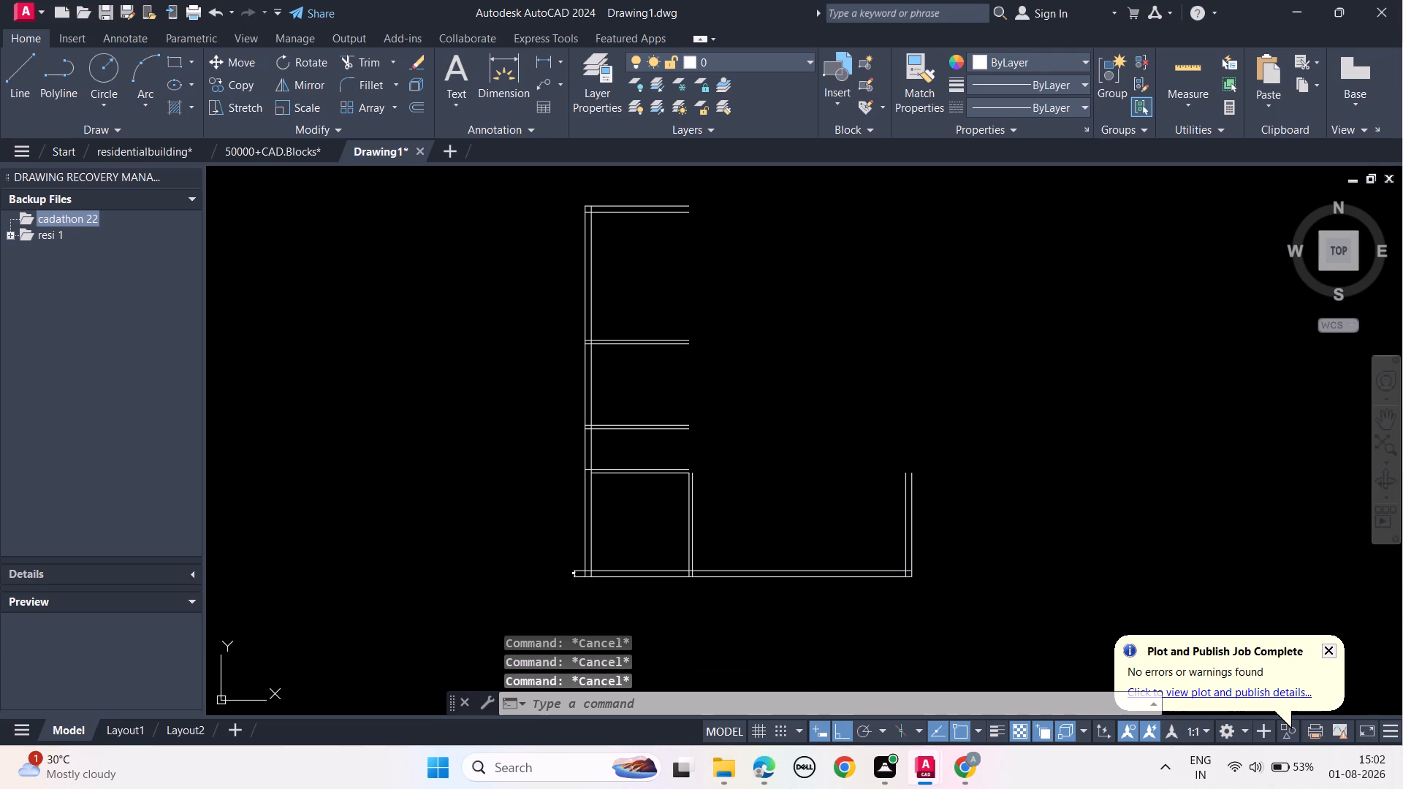
{"action": "key", "text": "Escape"}
{"action": "key", "text": "Escape"}
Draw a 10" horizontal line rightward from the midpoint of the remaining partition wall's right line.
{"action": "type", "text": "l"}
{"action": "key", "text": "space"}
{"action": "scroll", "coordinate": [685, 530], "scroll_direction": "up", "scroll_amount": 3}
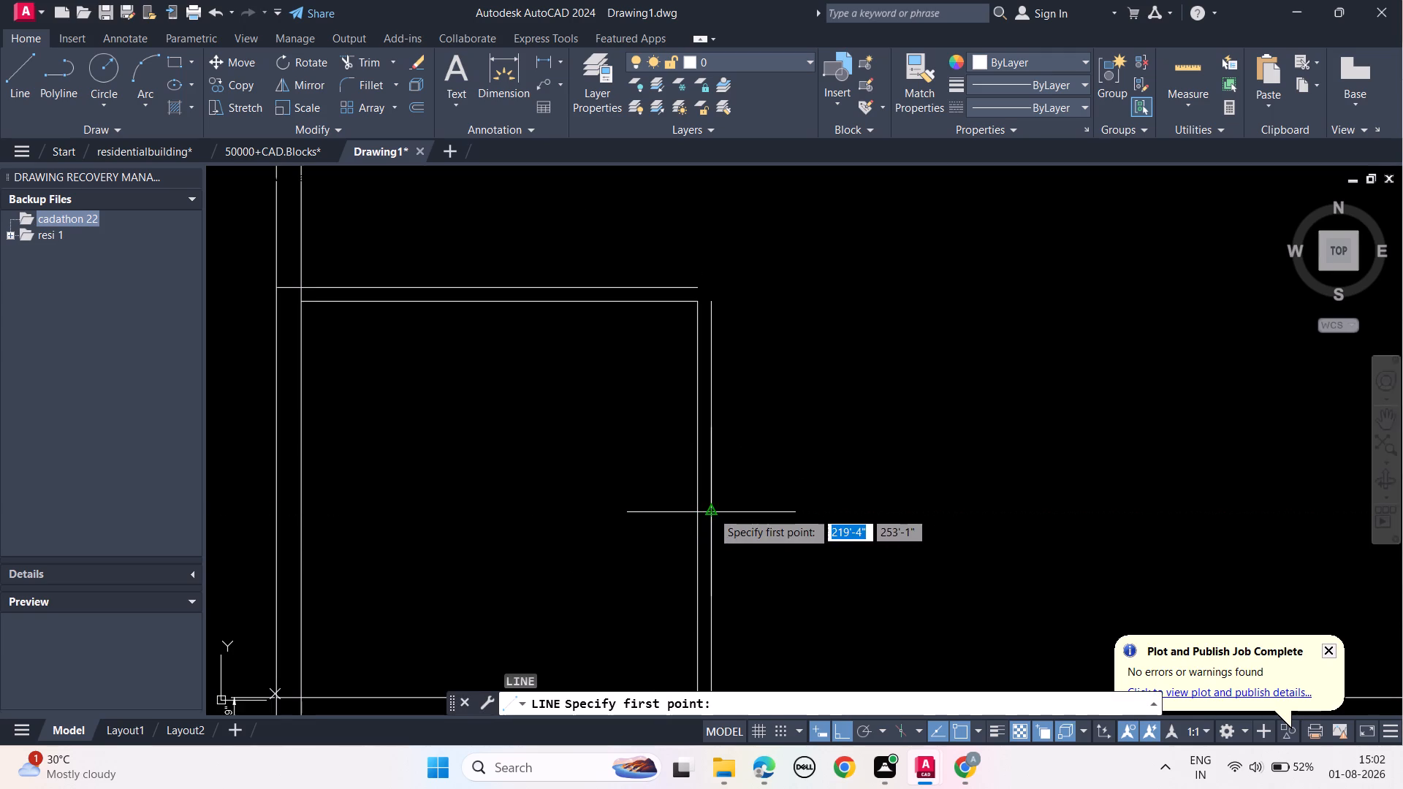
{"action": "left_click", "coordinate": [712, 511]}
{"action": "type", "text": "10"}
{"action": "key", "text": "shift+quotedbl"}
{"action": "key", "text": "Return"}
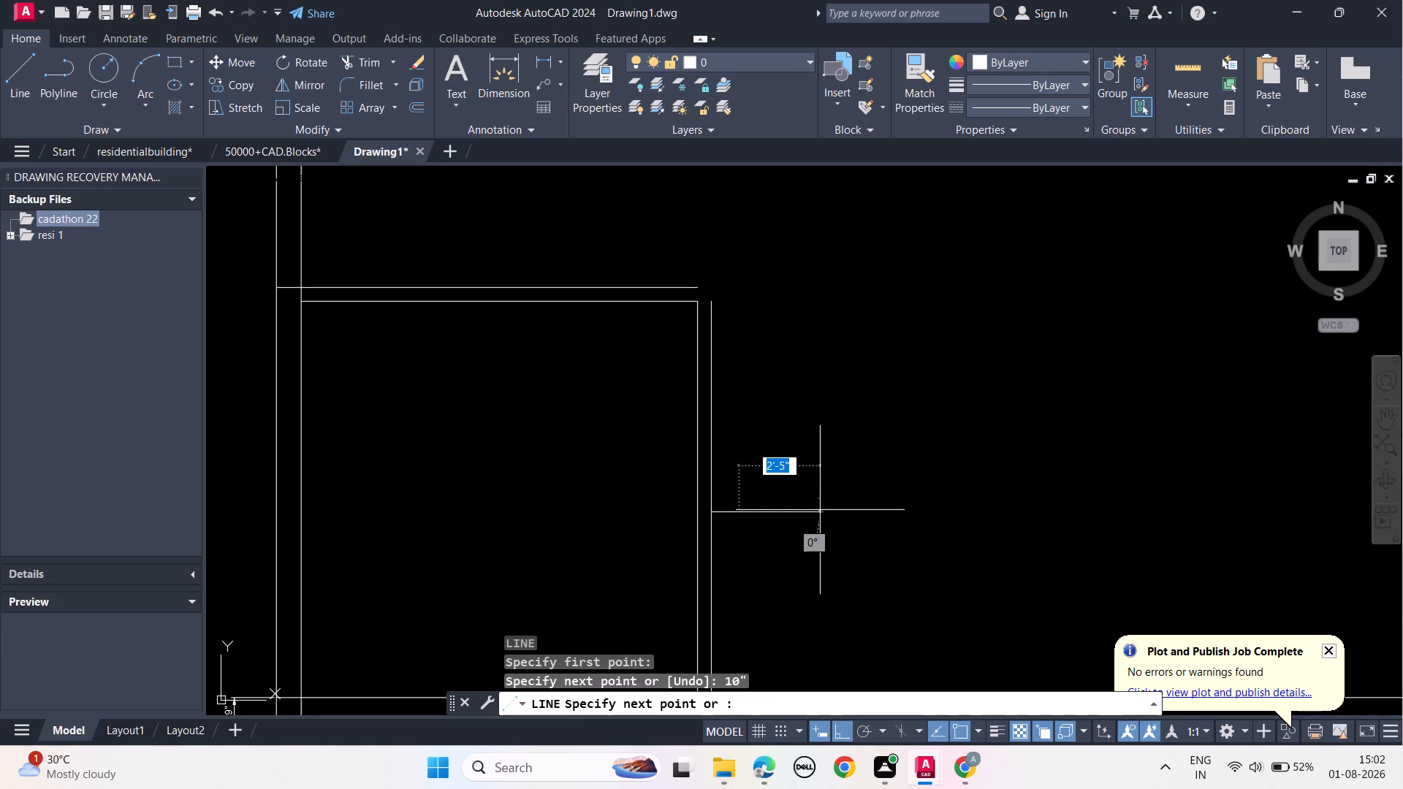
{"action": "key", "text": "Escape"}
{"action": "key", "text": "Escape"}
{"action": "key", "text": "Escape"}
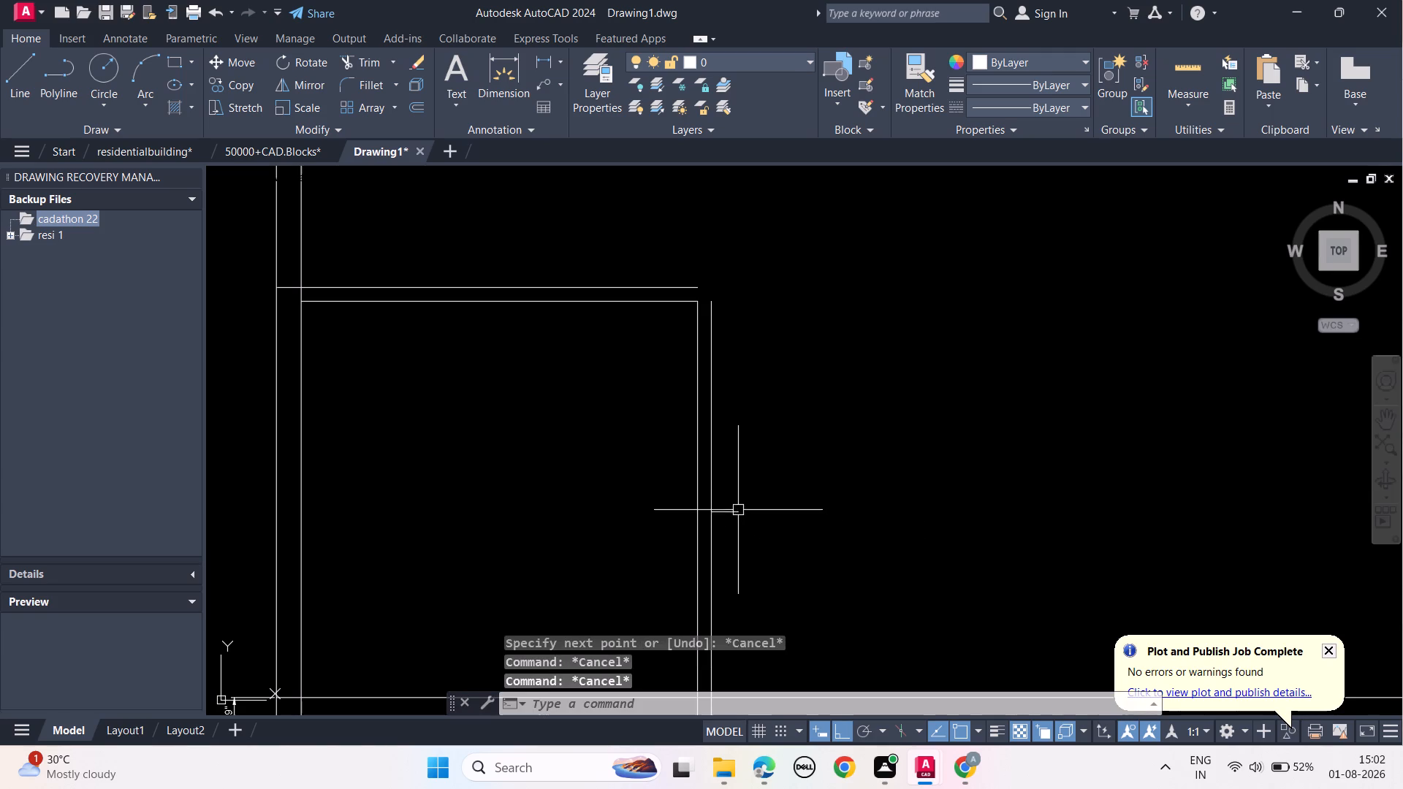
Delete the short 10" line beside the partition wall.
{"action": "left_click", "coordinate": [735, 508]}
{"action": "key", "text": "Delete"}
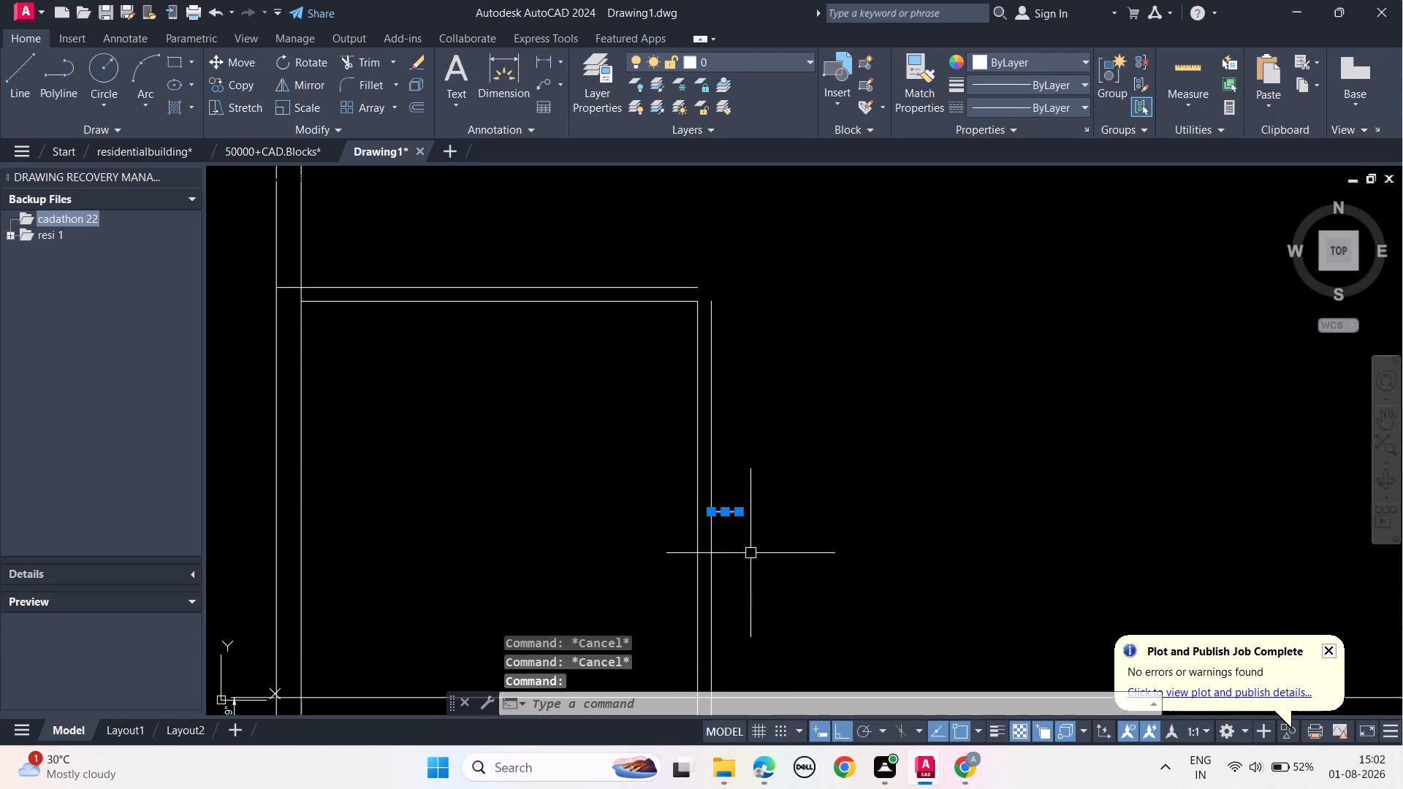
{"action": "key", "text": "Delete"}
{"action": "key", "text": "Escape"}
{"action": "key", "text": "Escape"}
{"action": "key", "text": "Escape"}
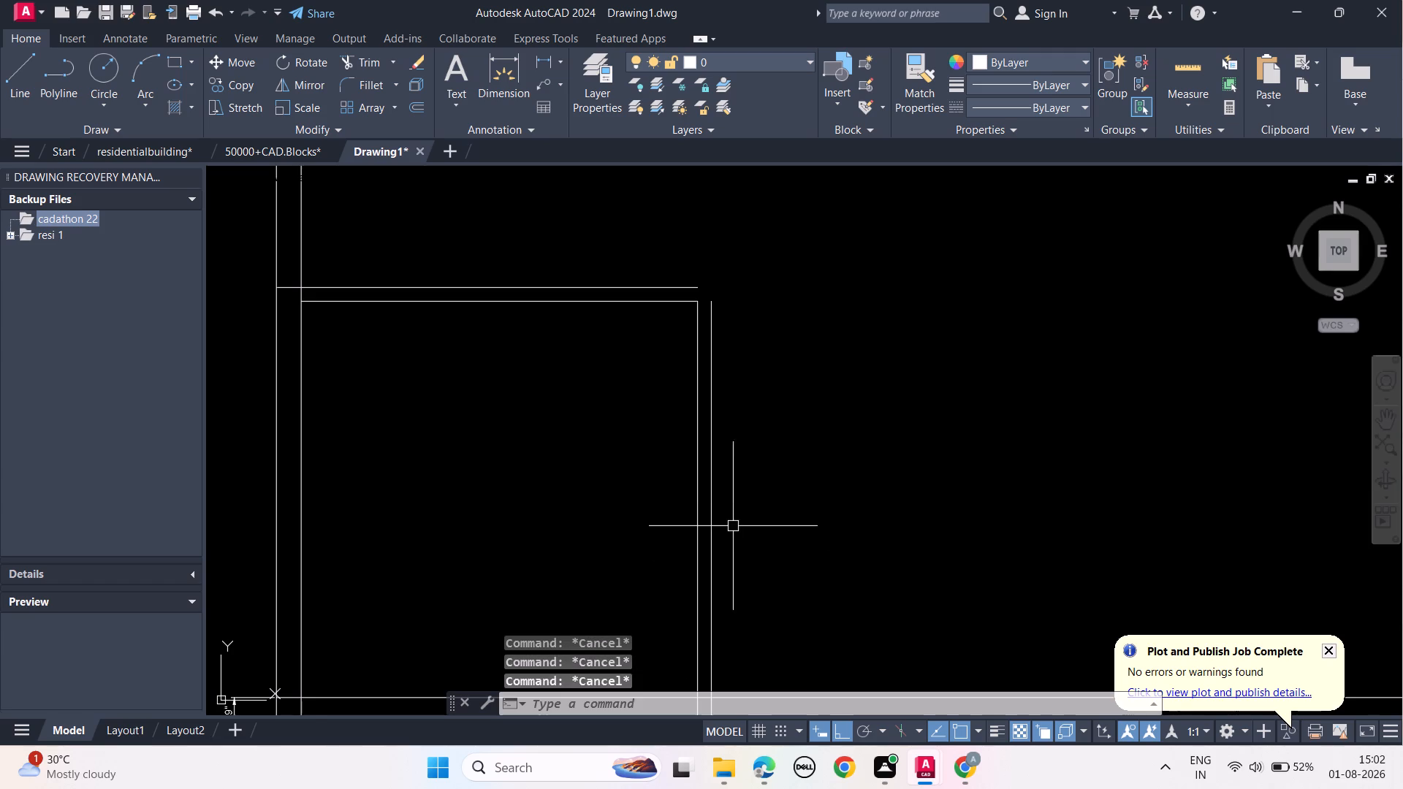
Draw a 10' horizontal line rightward from the midpoint of the partition wall's right line.
{"action": "type", "text": "l"}
{"action": "key", "text": "space"}
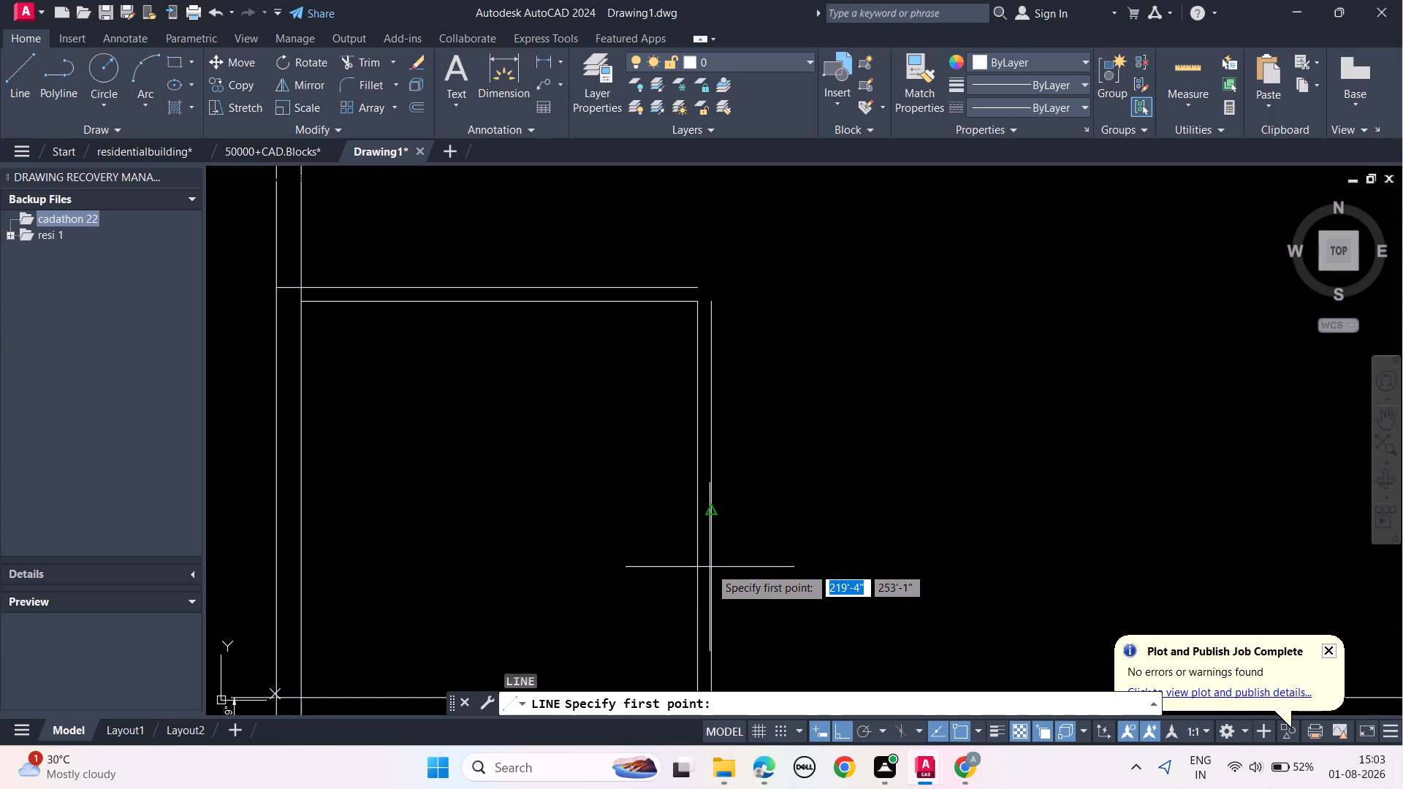
{"action": "left_click", "coordinate": [715, 514]}
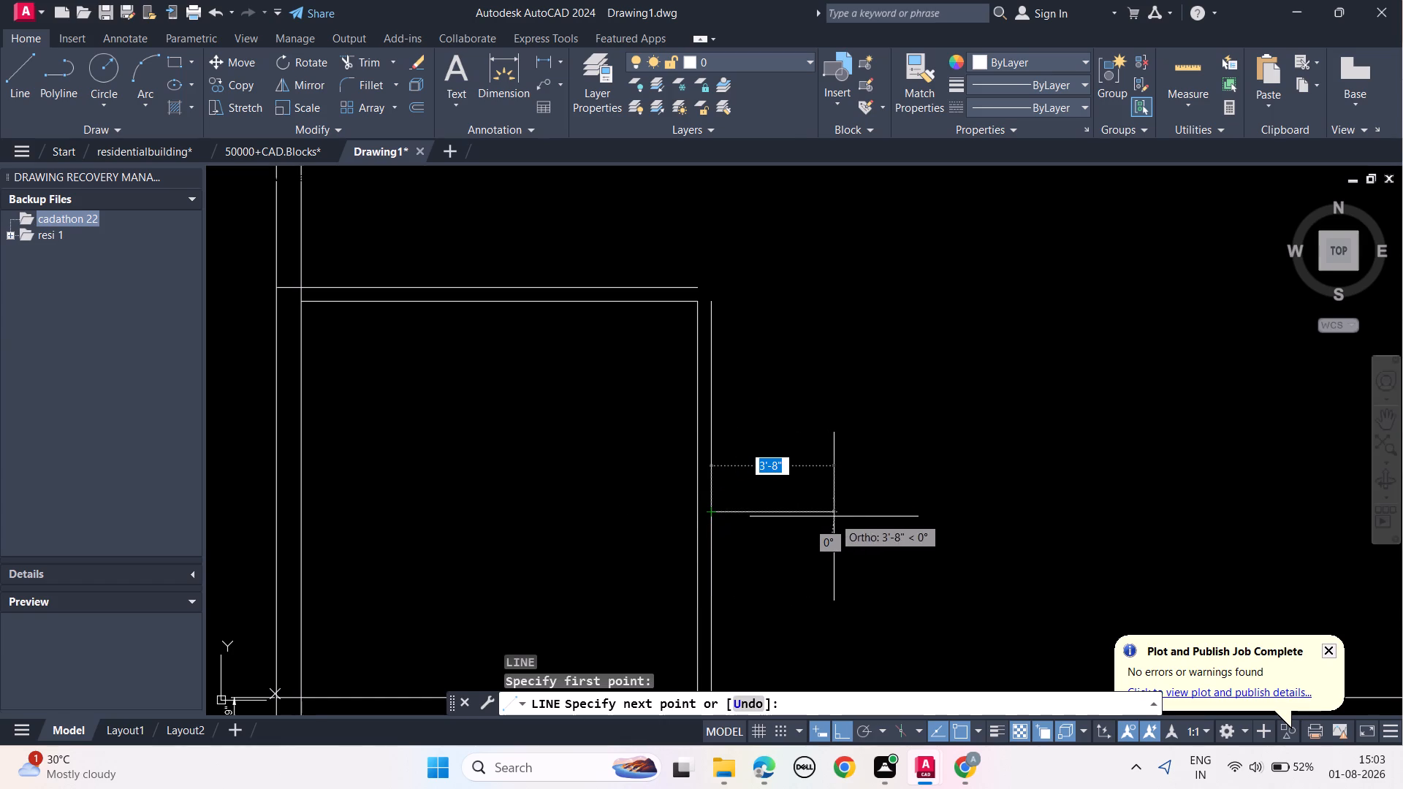
{"action": "type", "text": "10'"}
{"action": "key", "text": "Return"}
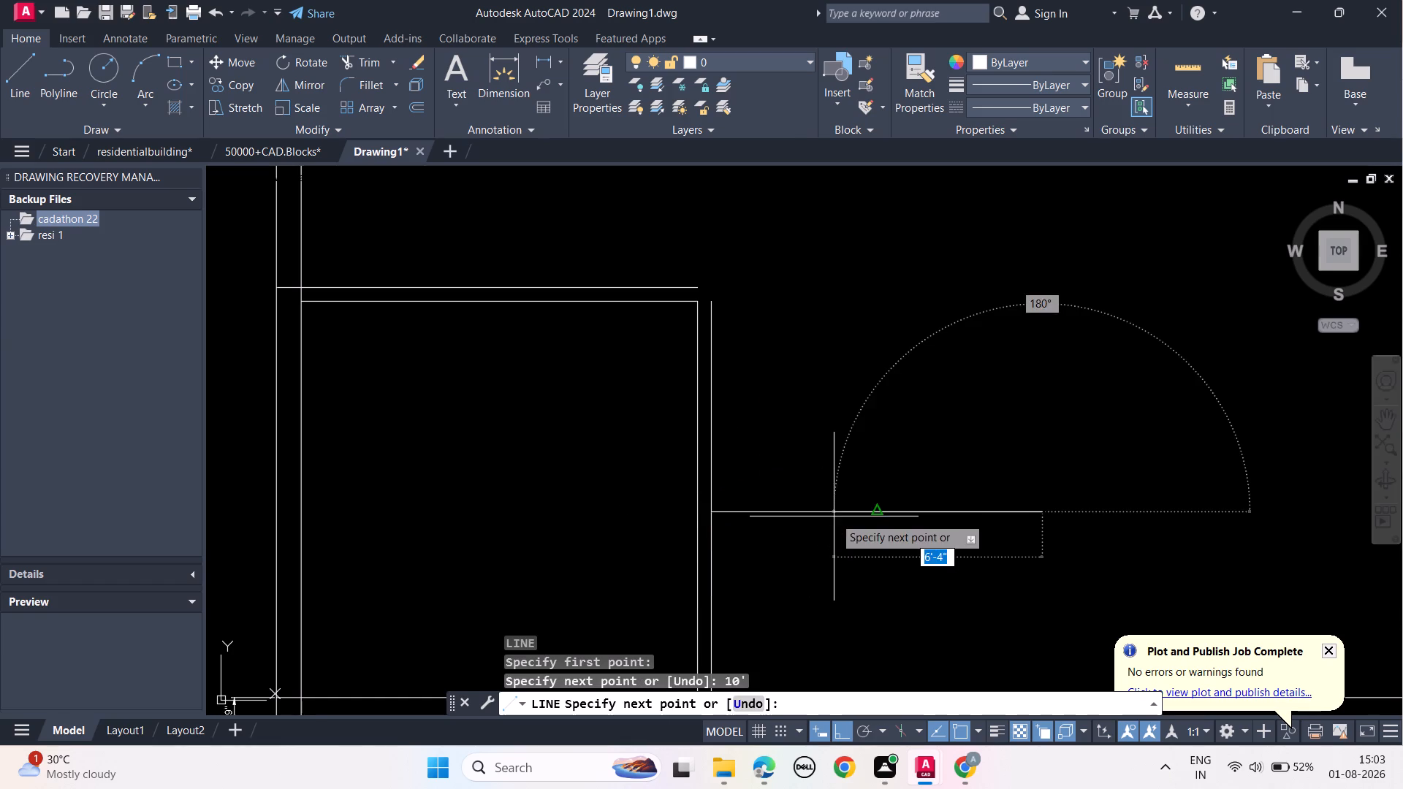
{"action": "key", "text": "Escape"}
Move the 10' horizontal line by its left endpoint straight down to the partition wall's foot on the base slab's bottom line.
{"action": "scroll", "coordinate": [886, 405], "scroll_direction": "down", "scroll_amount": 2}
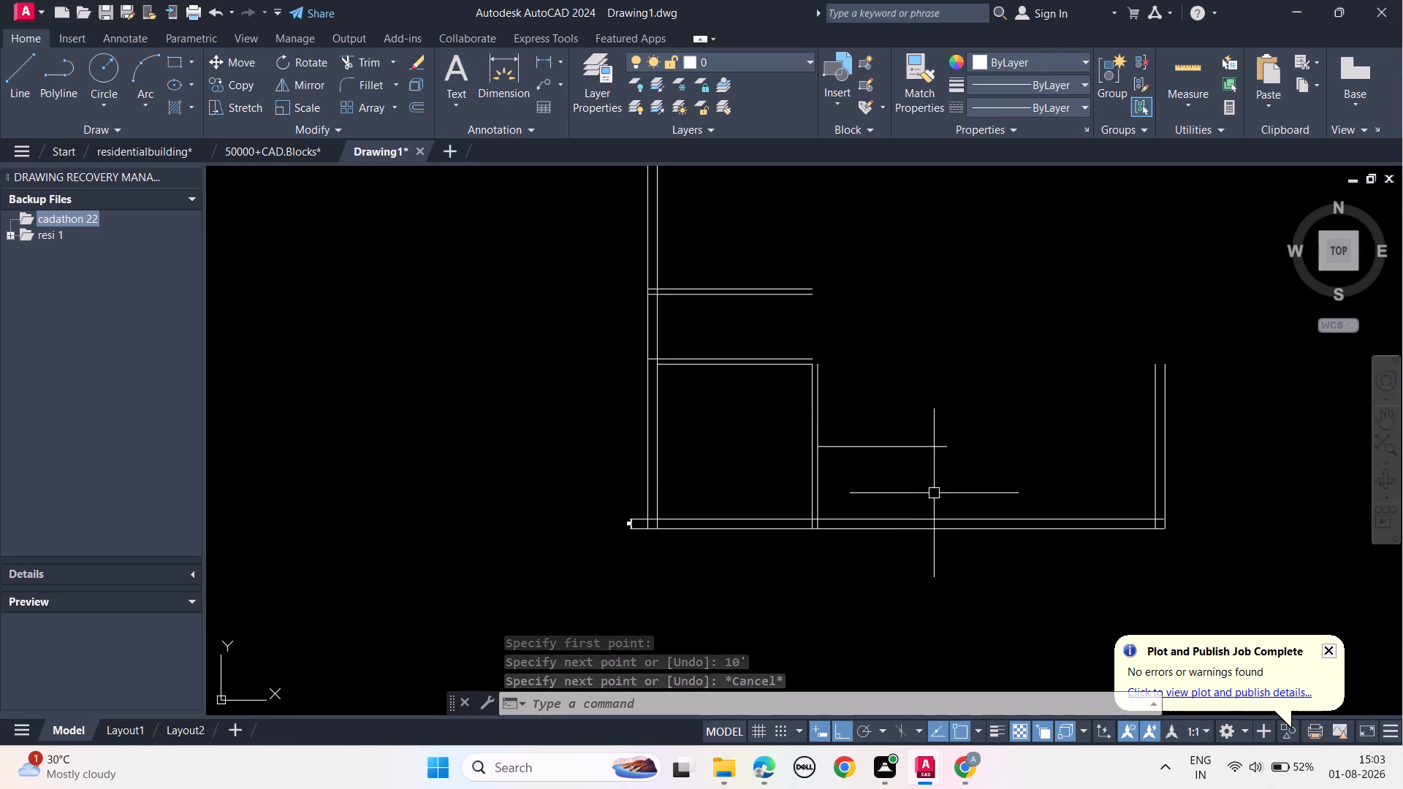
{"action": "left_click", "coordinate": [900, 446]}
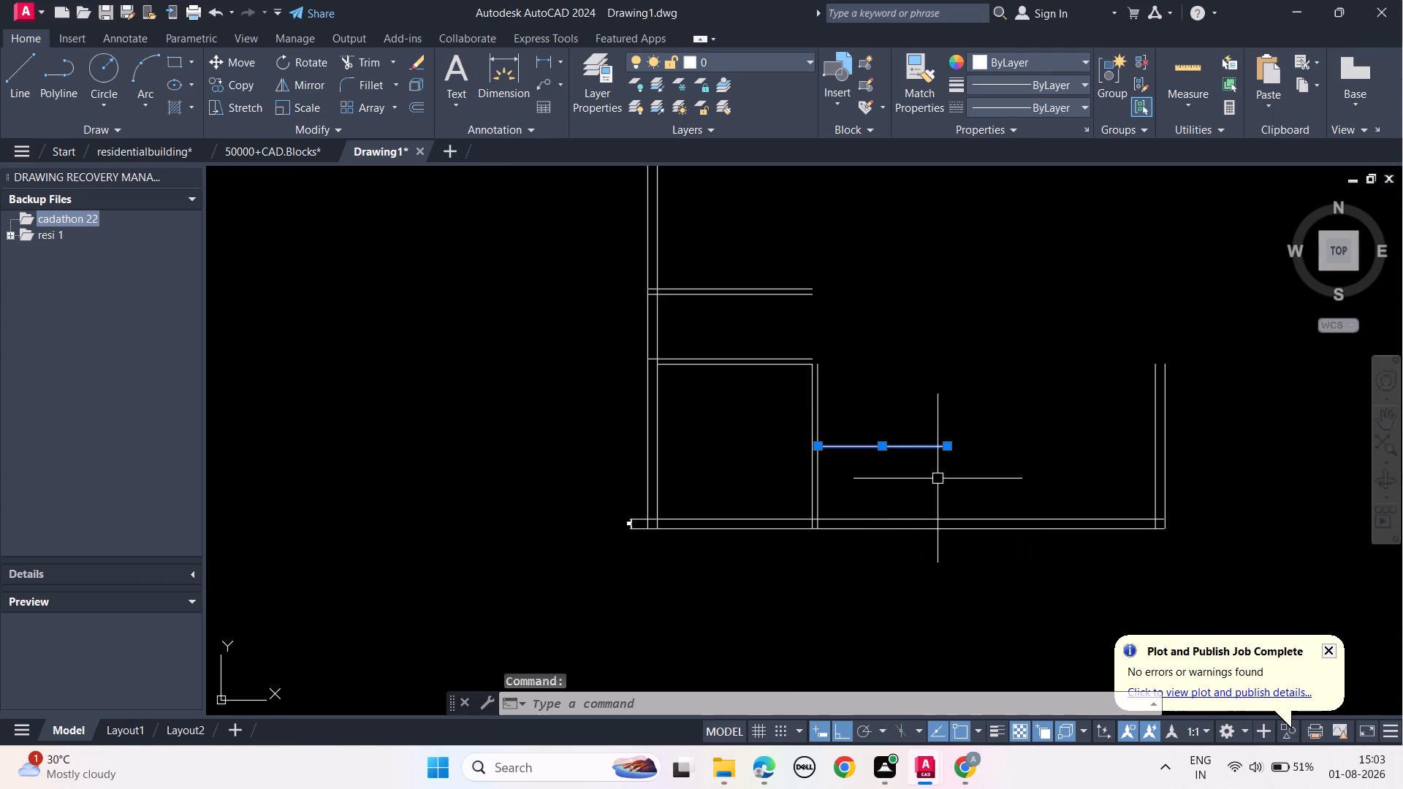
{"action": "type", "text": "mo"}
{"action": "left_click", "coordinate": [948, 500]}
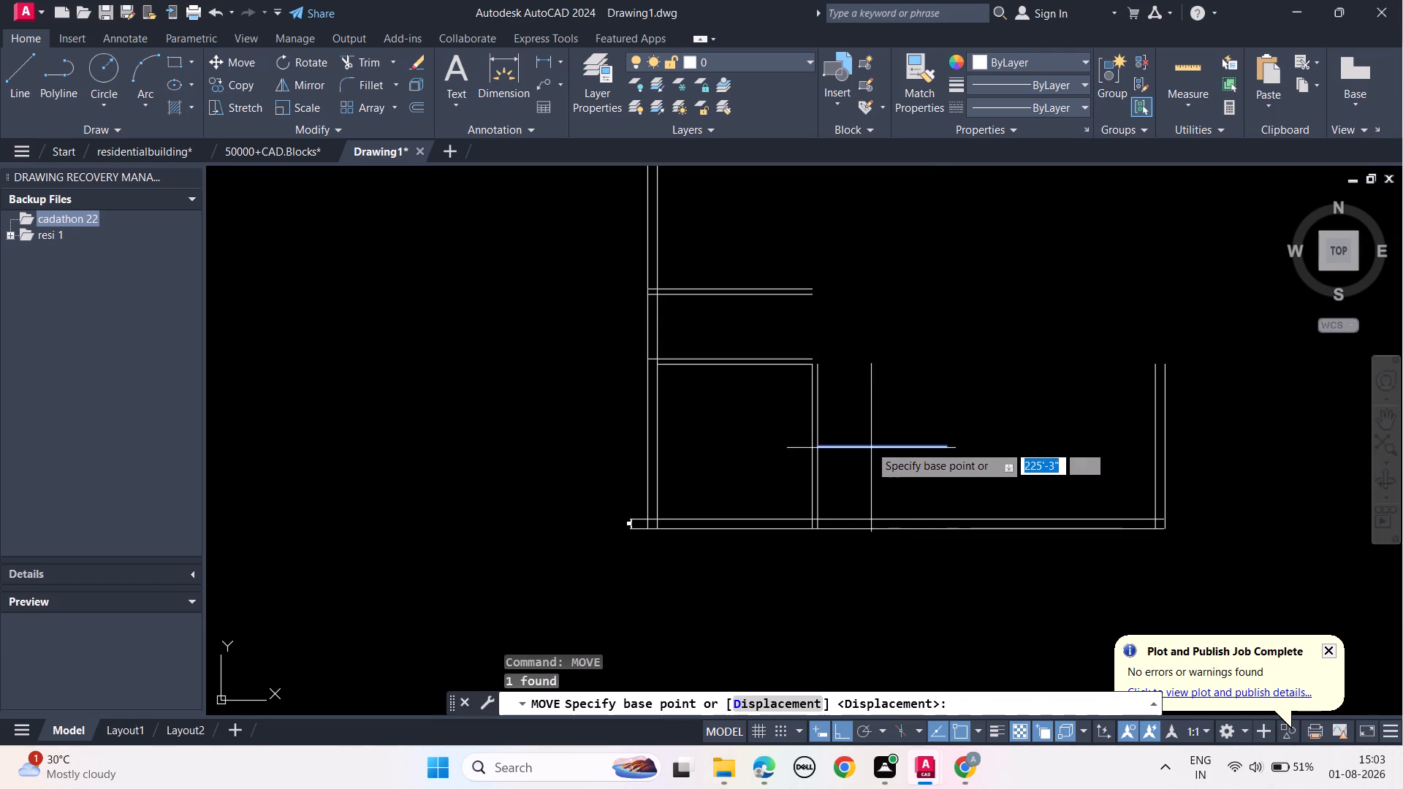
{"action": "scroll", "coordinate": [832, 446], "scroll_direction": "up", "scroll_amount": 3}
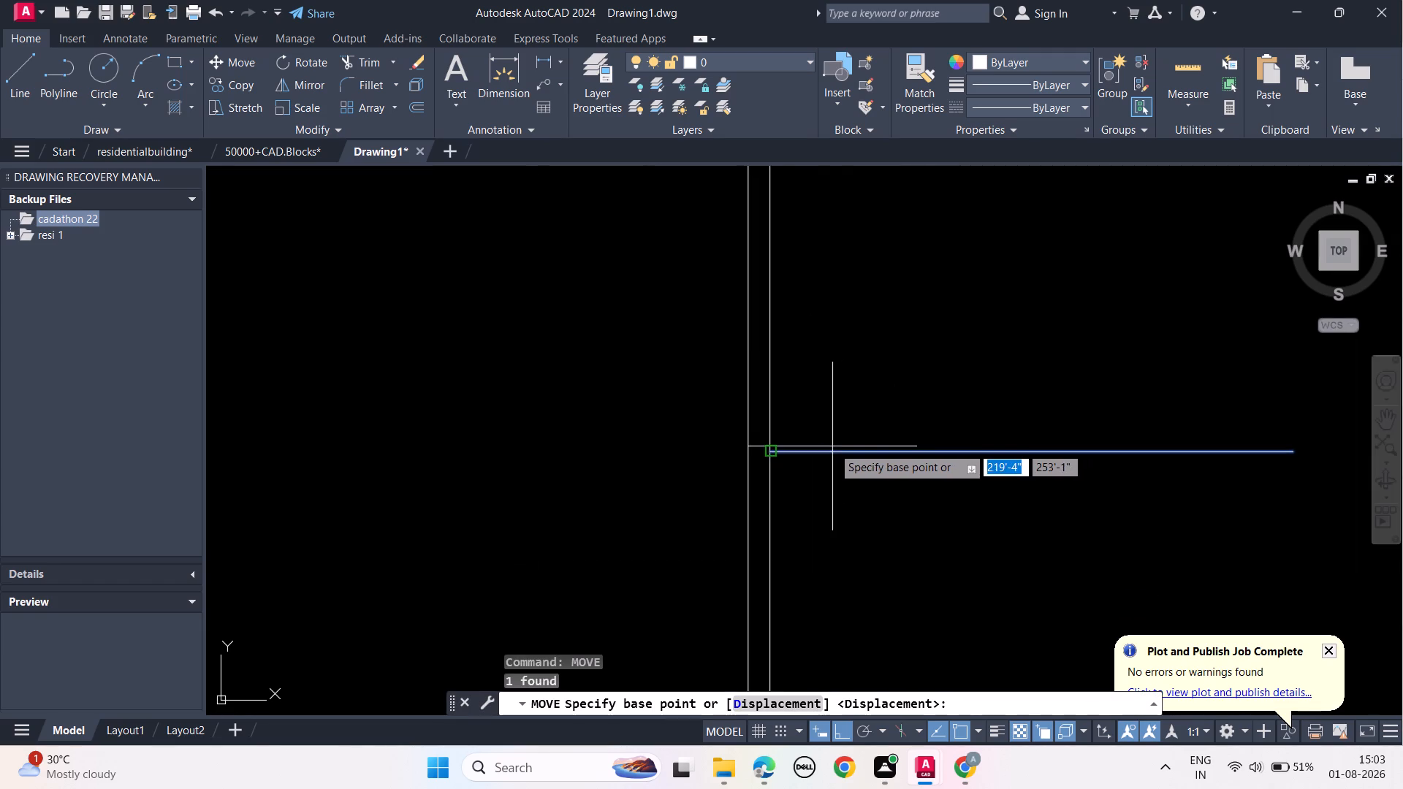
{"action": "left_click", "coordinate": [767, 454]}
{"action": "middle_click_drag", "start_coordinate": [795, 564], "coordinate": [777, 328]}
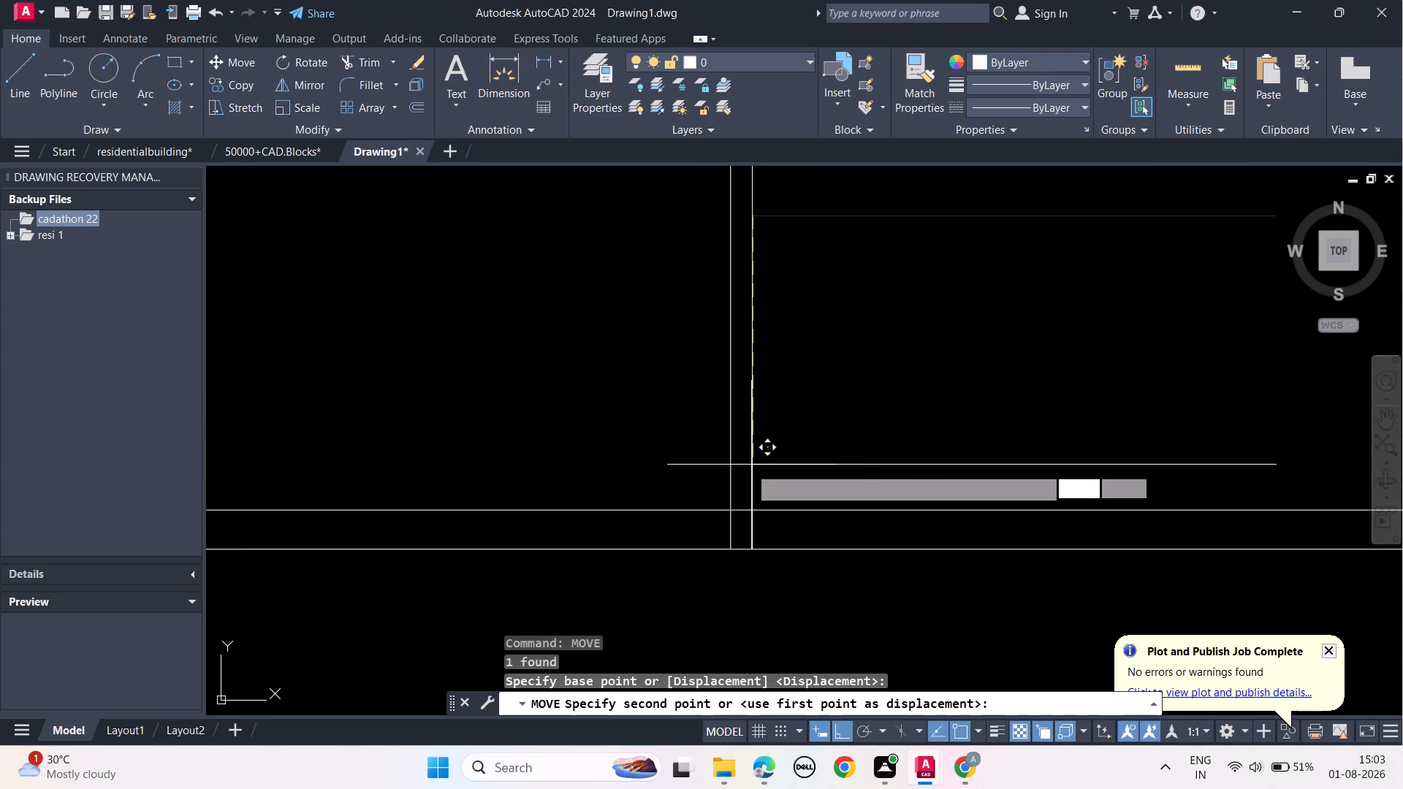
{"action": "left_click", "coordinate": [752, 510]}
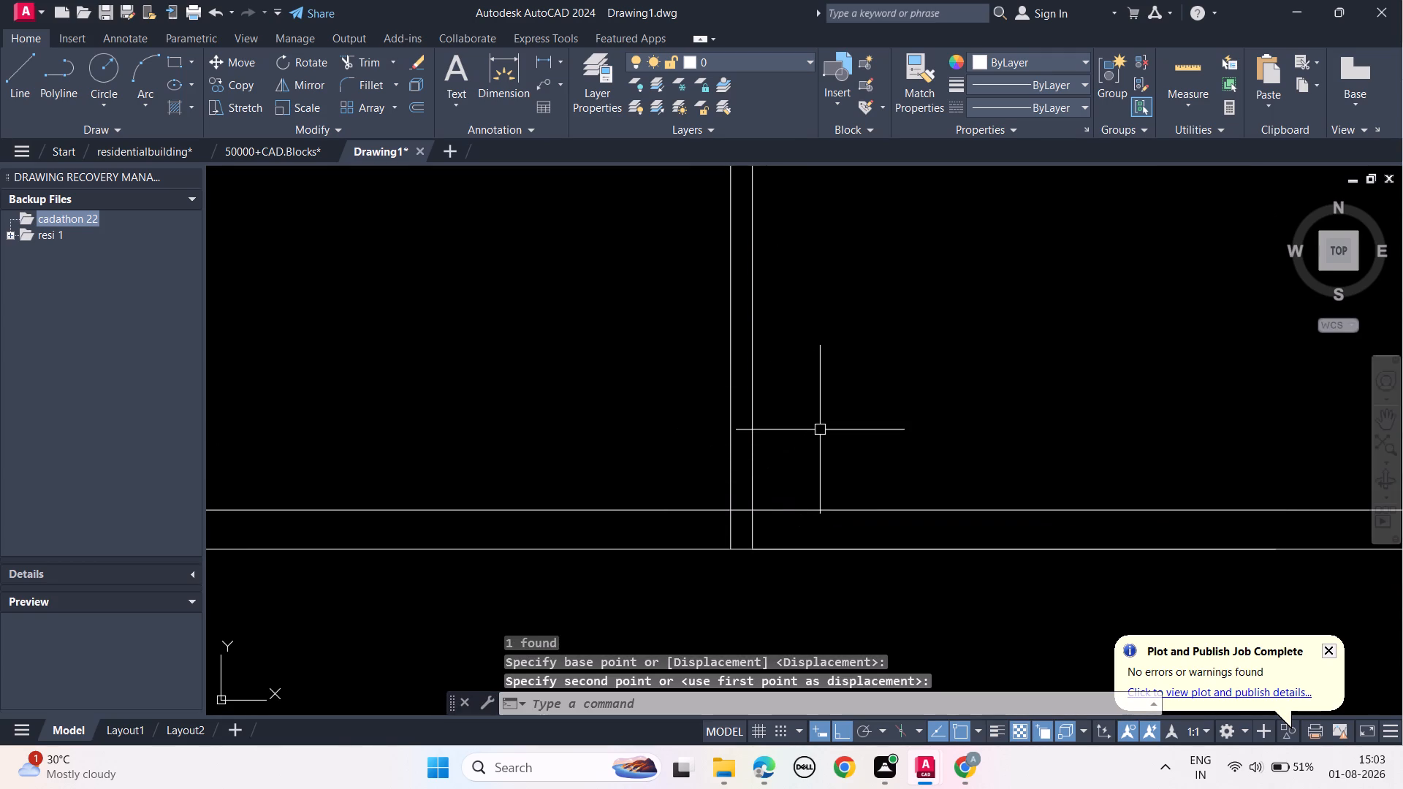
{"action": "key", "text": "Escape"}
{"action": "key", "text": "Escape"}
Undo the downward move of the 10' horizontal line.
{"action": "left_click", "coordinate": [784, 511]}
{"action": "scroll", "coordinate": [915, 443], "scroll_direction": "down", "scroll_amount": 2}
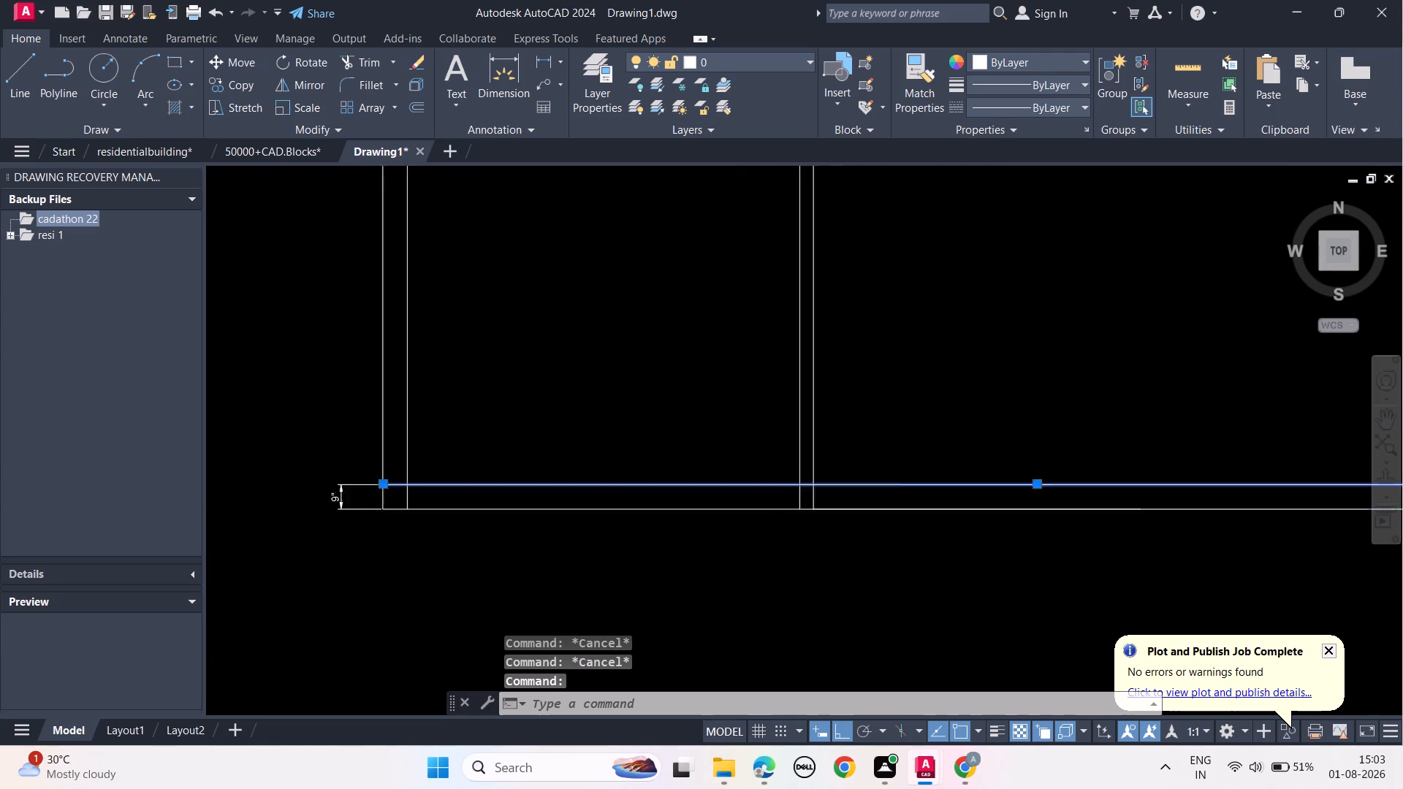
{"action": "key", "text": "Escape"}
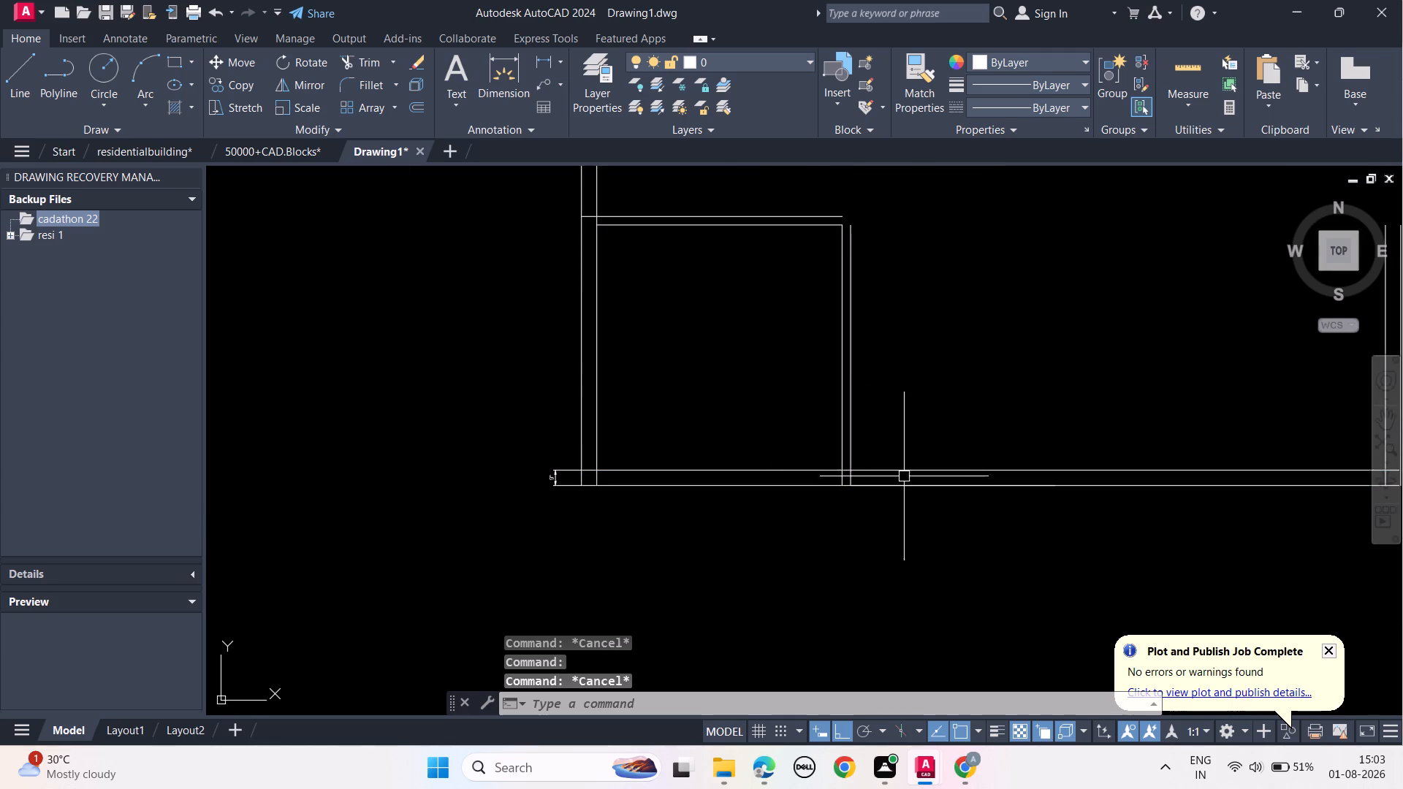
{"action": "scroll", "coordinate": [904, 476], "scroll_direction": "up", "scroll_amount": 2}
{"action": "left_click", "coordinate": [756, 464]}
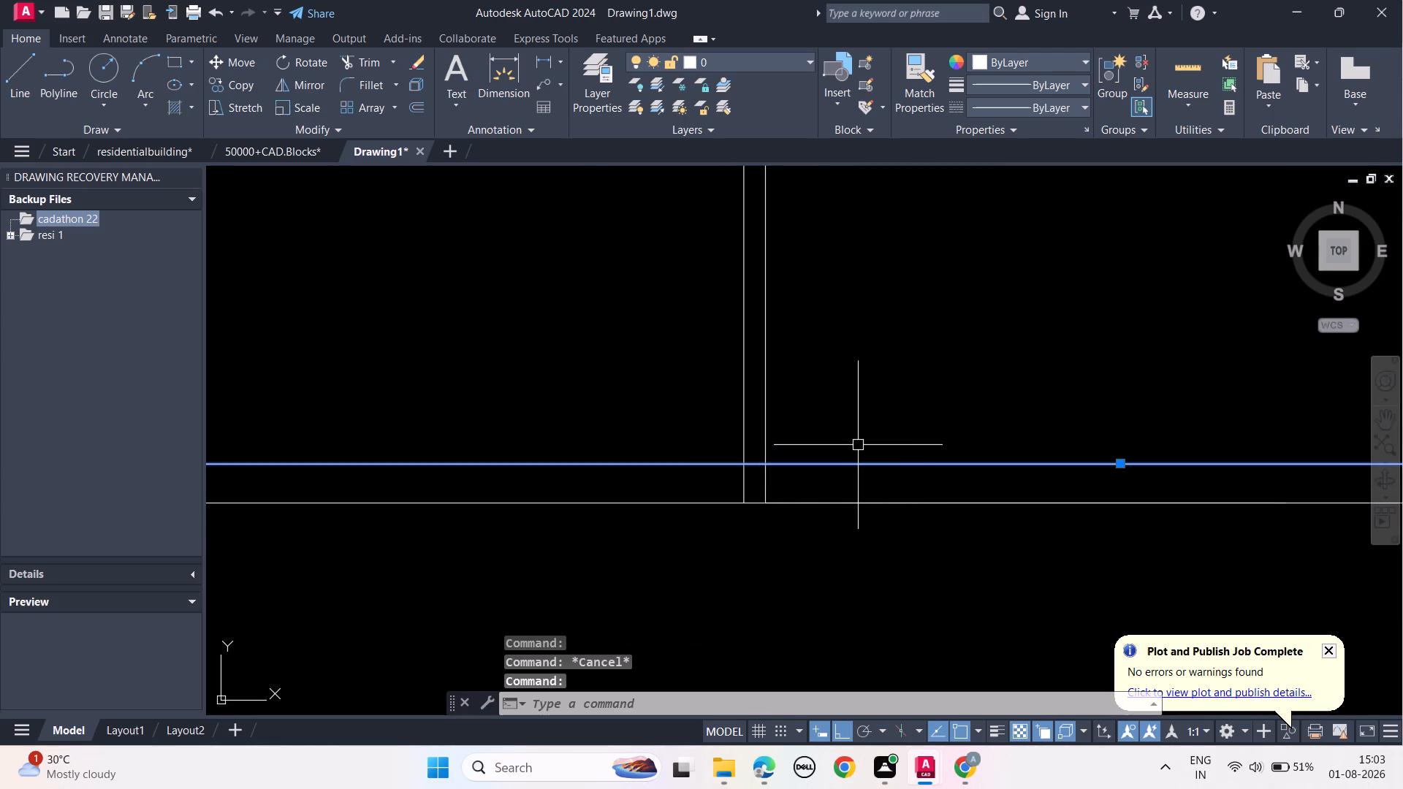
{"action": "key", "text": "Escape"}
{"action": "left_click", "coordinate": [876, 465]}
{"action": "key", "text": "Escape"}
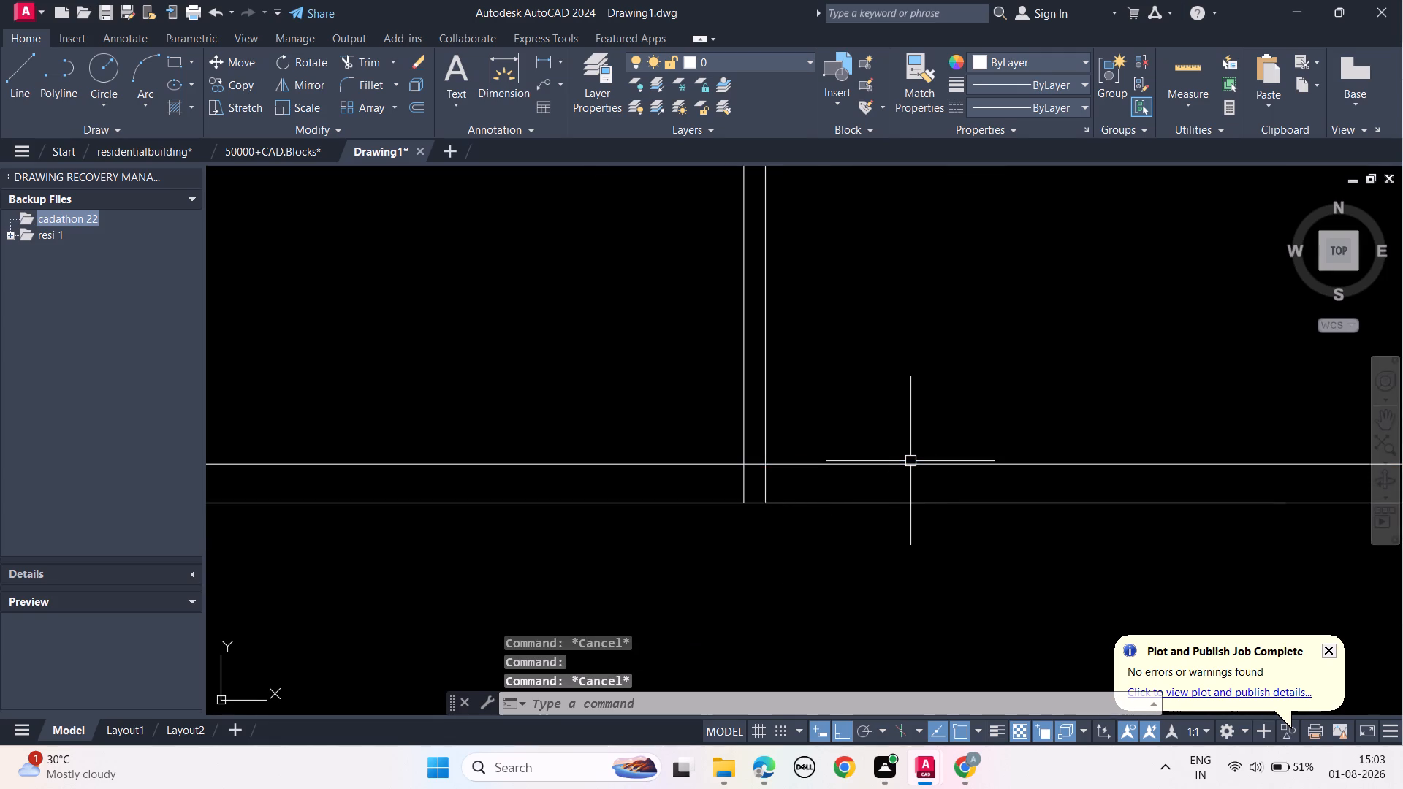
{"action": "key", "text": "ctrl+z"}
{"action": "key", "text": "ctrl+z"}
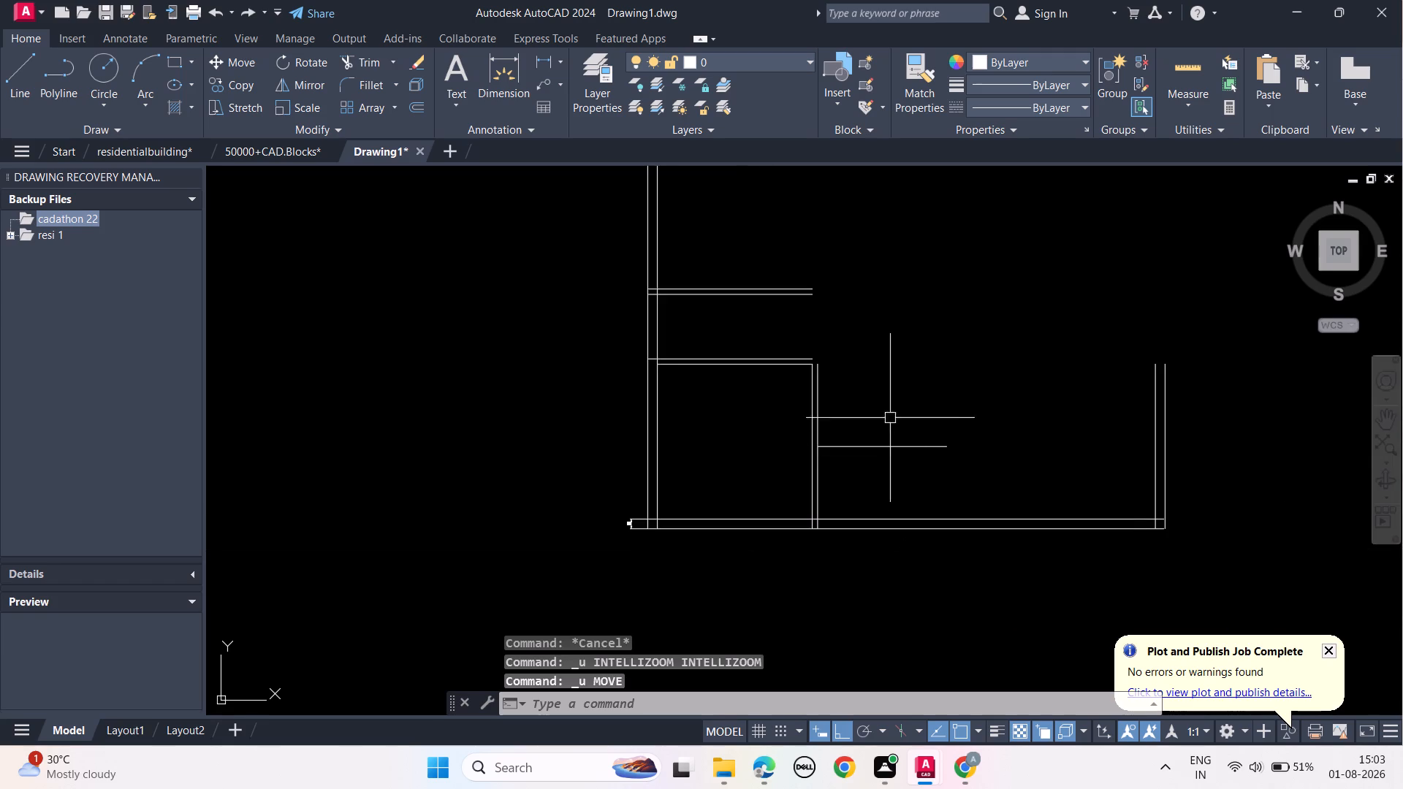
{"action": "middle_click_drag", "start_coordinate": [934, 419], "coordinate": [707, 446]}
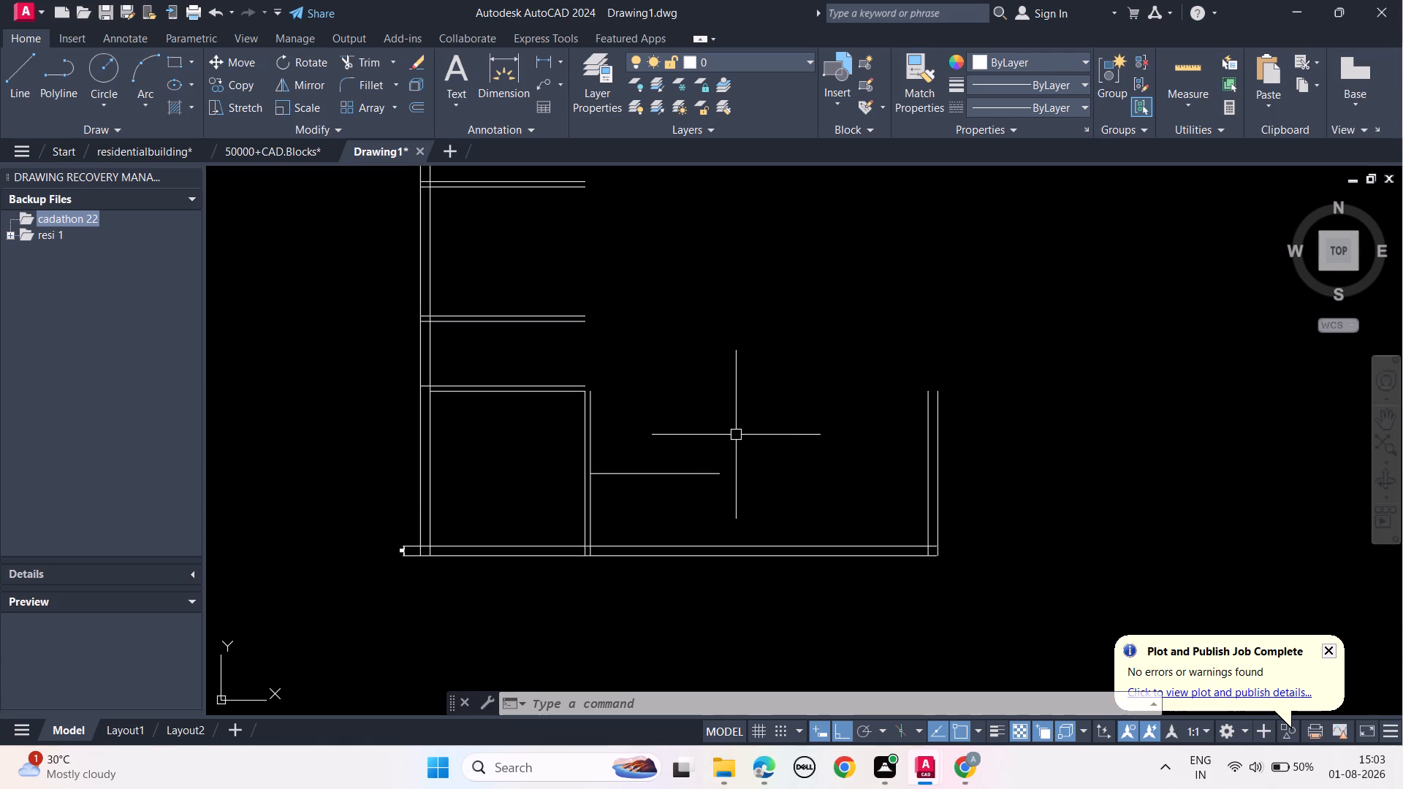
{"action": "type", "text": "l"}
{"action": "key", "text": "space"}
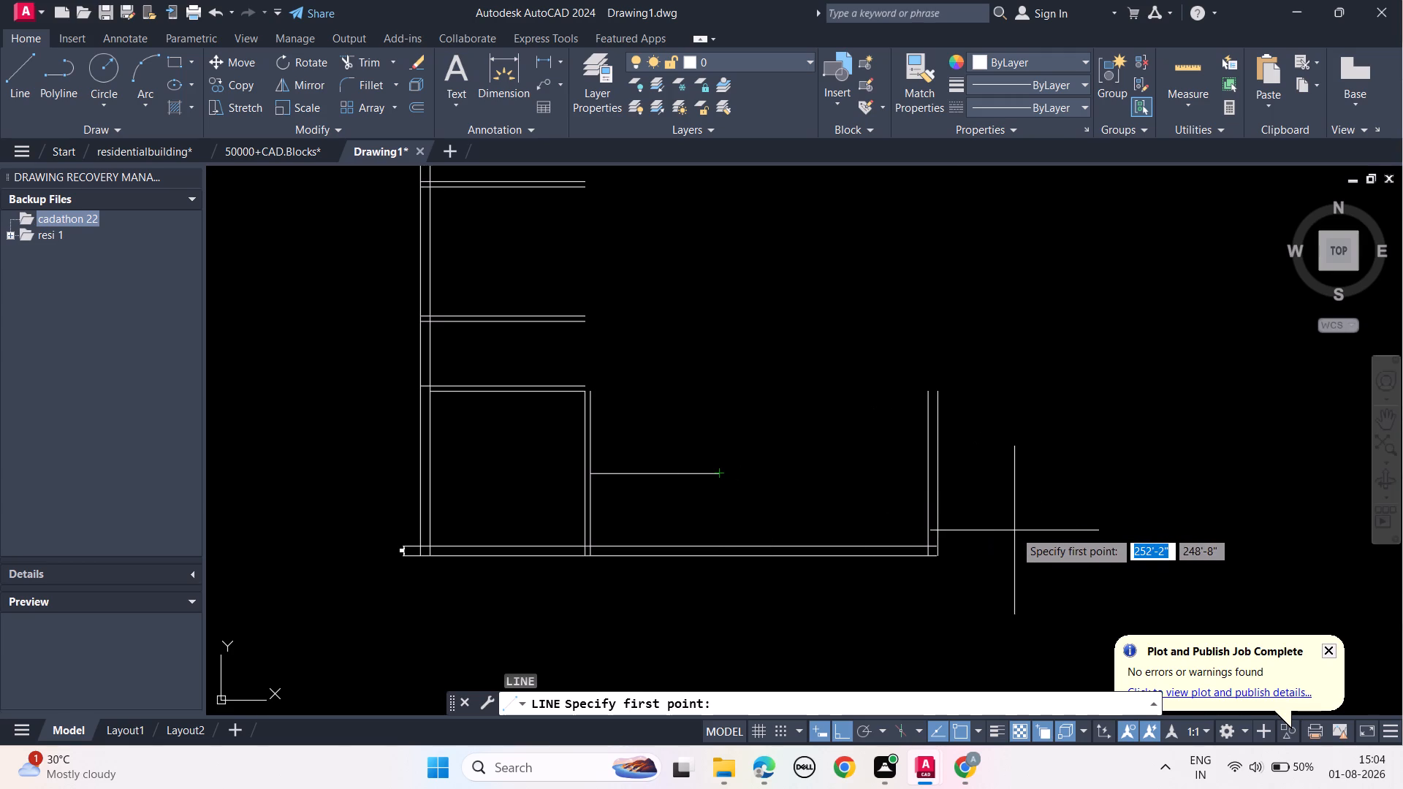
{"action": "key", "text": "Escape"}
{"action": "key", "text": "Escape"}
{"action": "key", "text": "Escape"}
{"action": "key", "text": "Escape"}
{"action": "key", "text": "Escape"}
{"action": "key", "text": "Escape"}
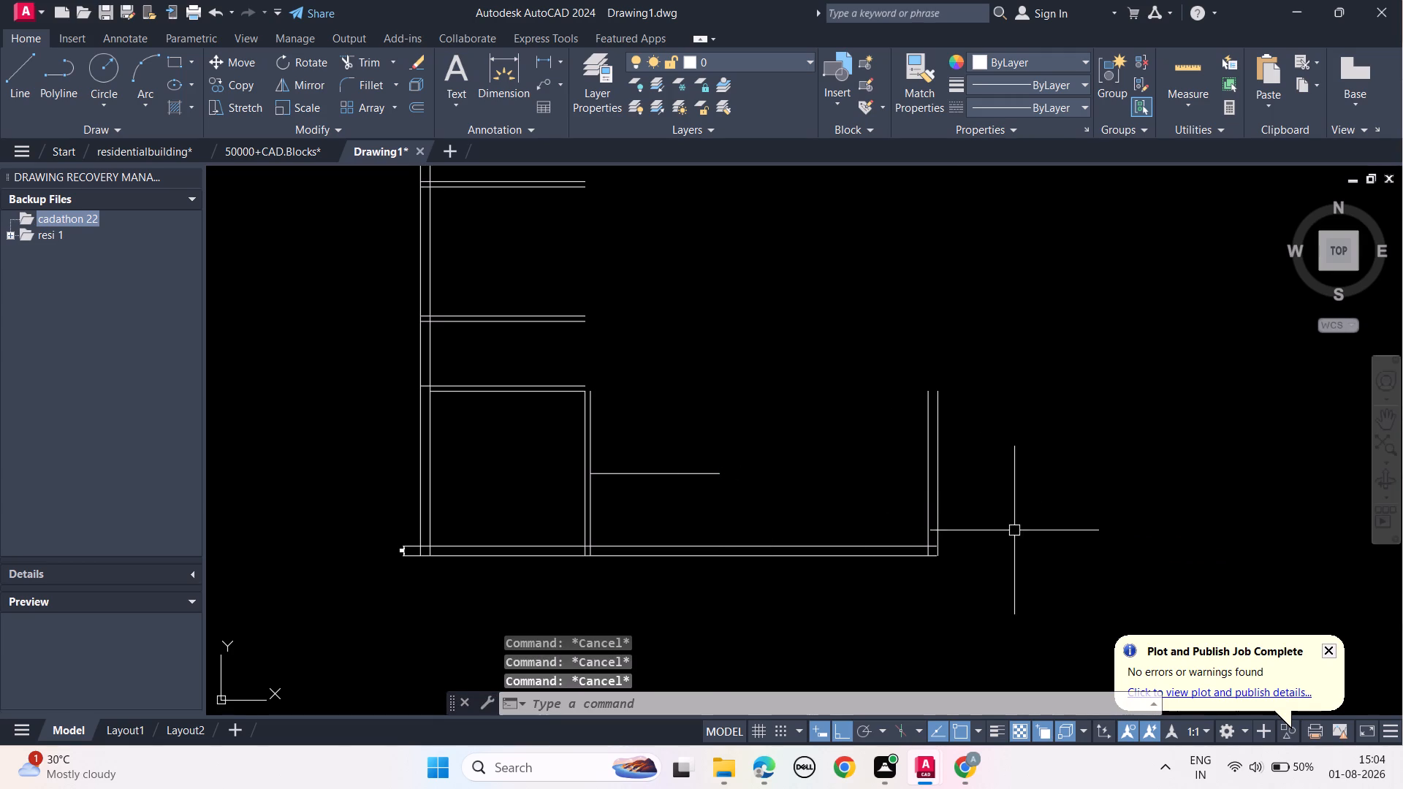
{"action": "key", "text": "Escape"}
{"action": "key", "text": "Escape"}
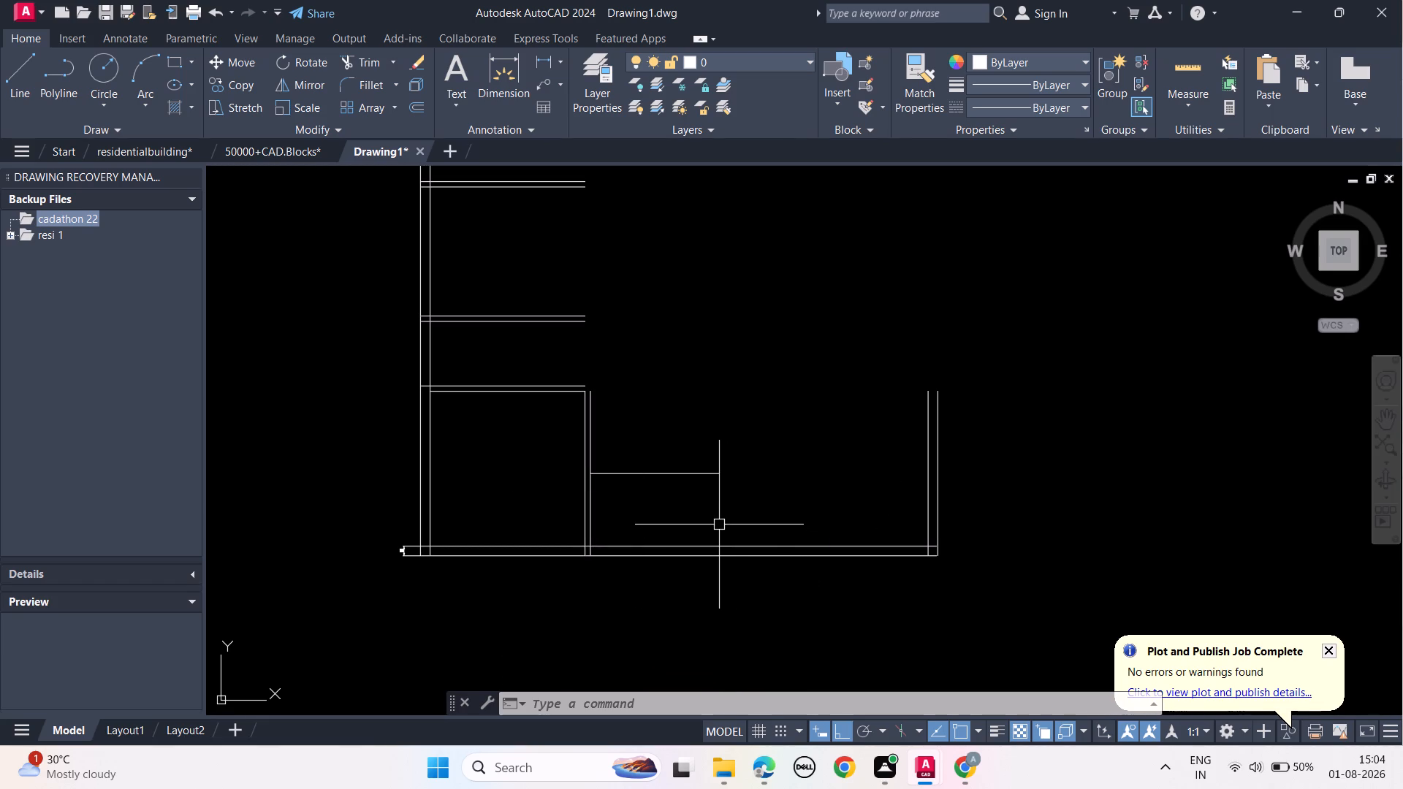
Draw a vertical line from the 10' line's right endpoint down past the bottom of the base slab.
{"action": "type", "text": "l"}
{"action": "key", "text": "space"}
{"action": "scroll", "coordinate": [720, 528], "scroll_direction": "up", "scroll_amount": 1}
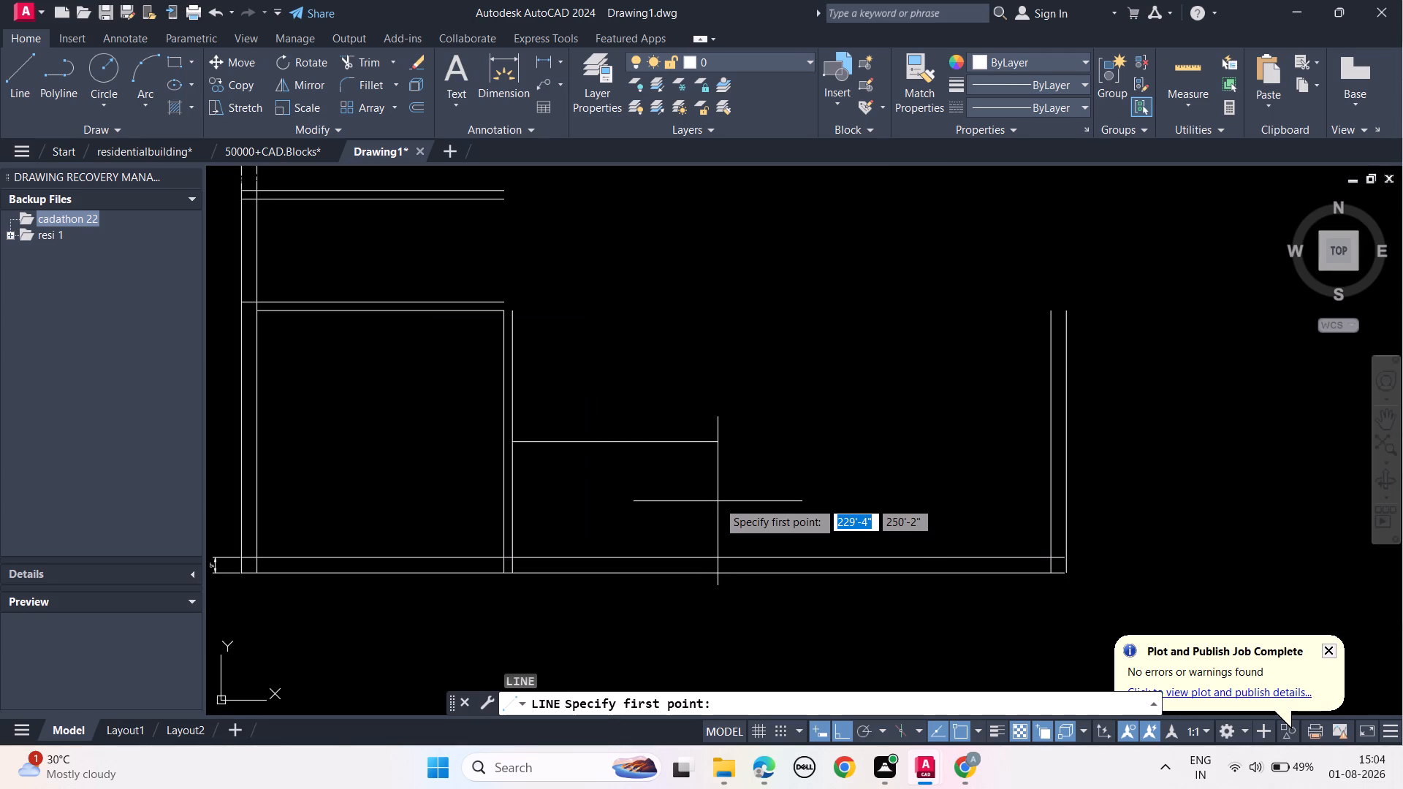
{"action": "left_click", "coordinate": [718, 447]}
{"action": "left_click", "coordinate": [701, 653]}
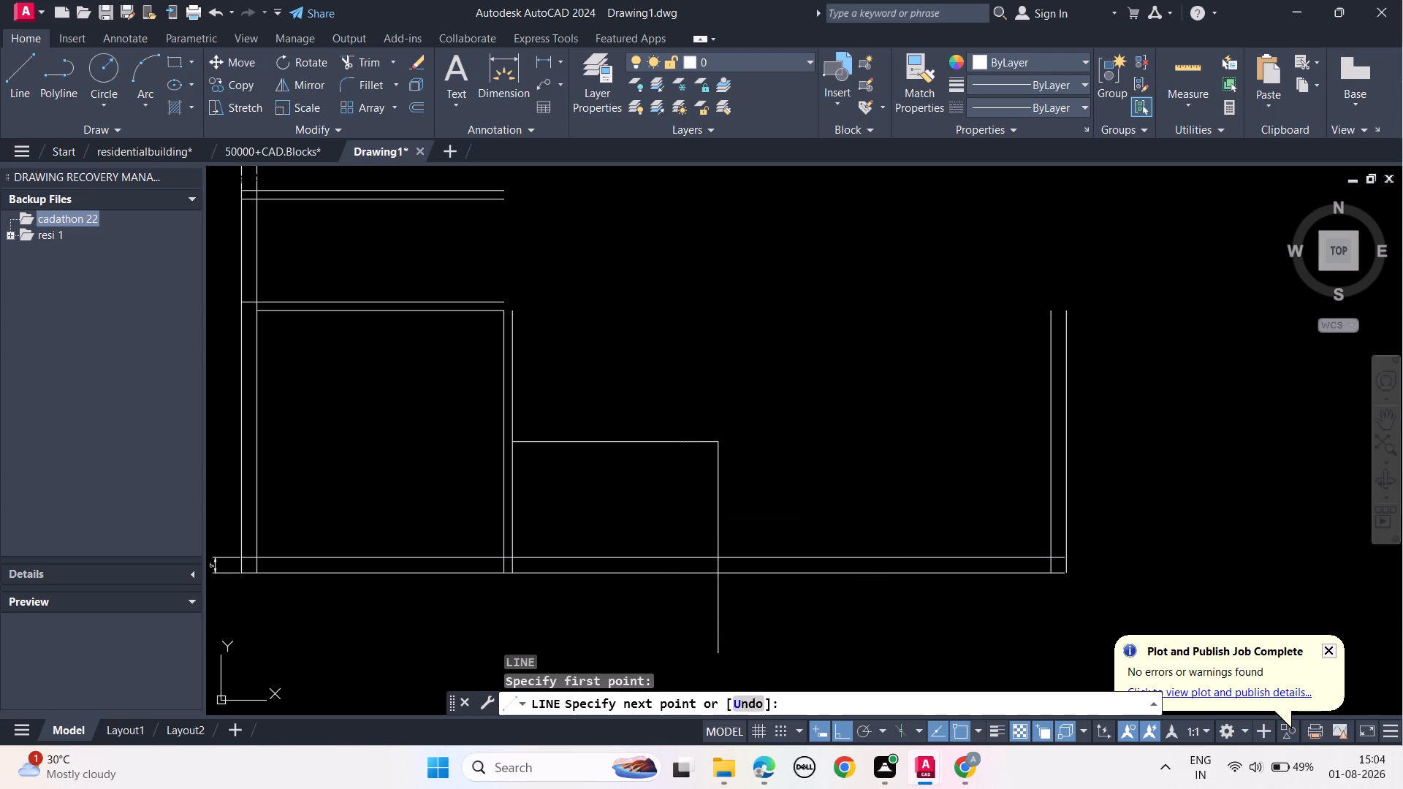
{"action": "key", "text": "Escape"}
{"action": "key", "text": "Escape"}
{"action": "key", "text": "Escape"}
{"action": "key", "text": "Escape"}
{"action": "key", "text": "Escape"}
{"action": "key", "text": "Escape"}
{"action": "key", "text": "Escape"}
{"action": "key", "text": "Escape"}
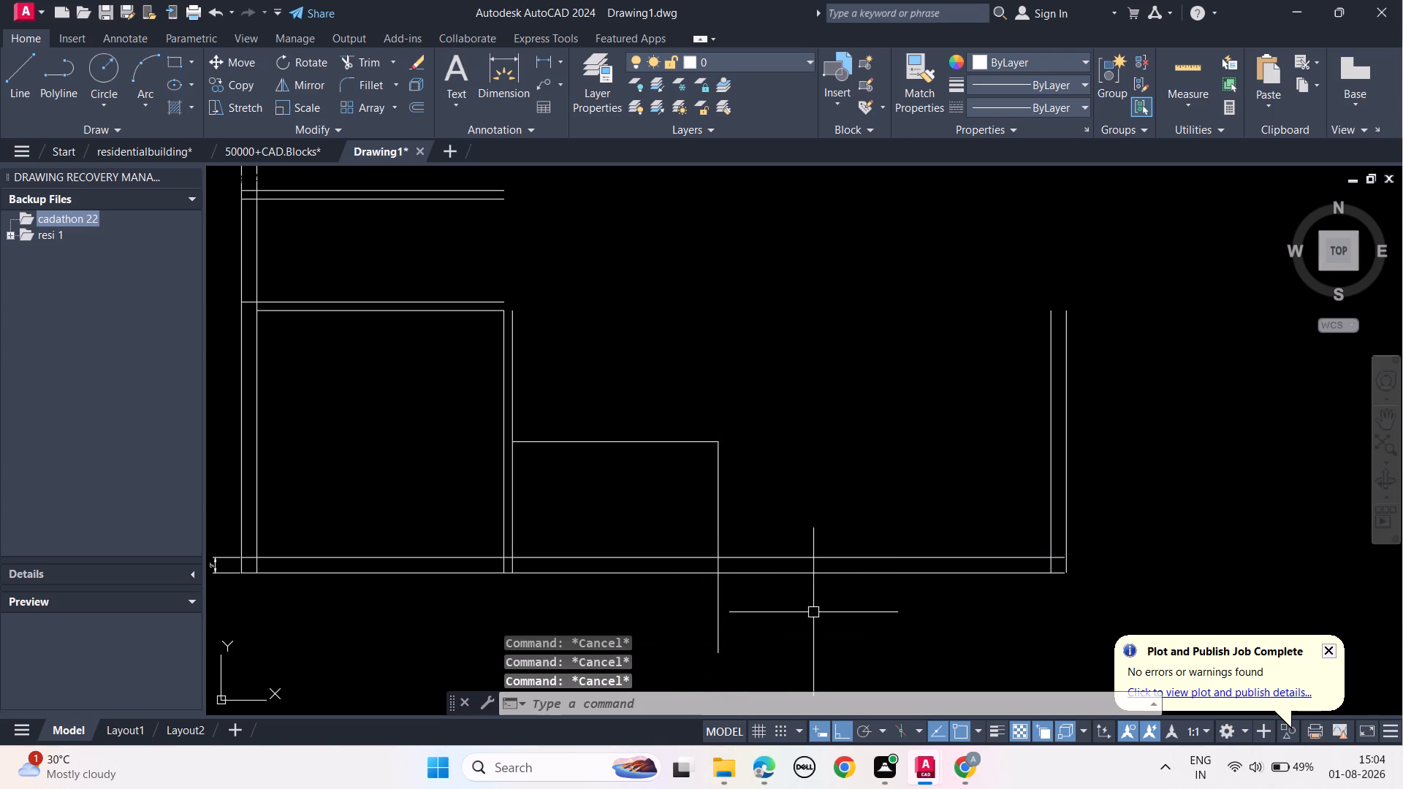
{"action": "key", "text": "Escape"}
Trim the part of the new vertical line that extends below the base slab's bottom line.
{"action": "type", "text": "tr"}
{"action": "key", "text": "v"}
{"action": "key", "text": "BackSpace"}
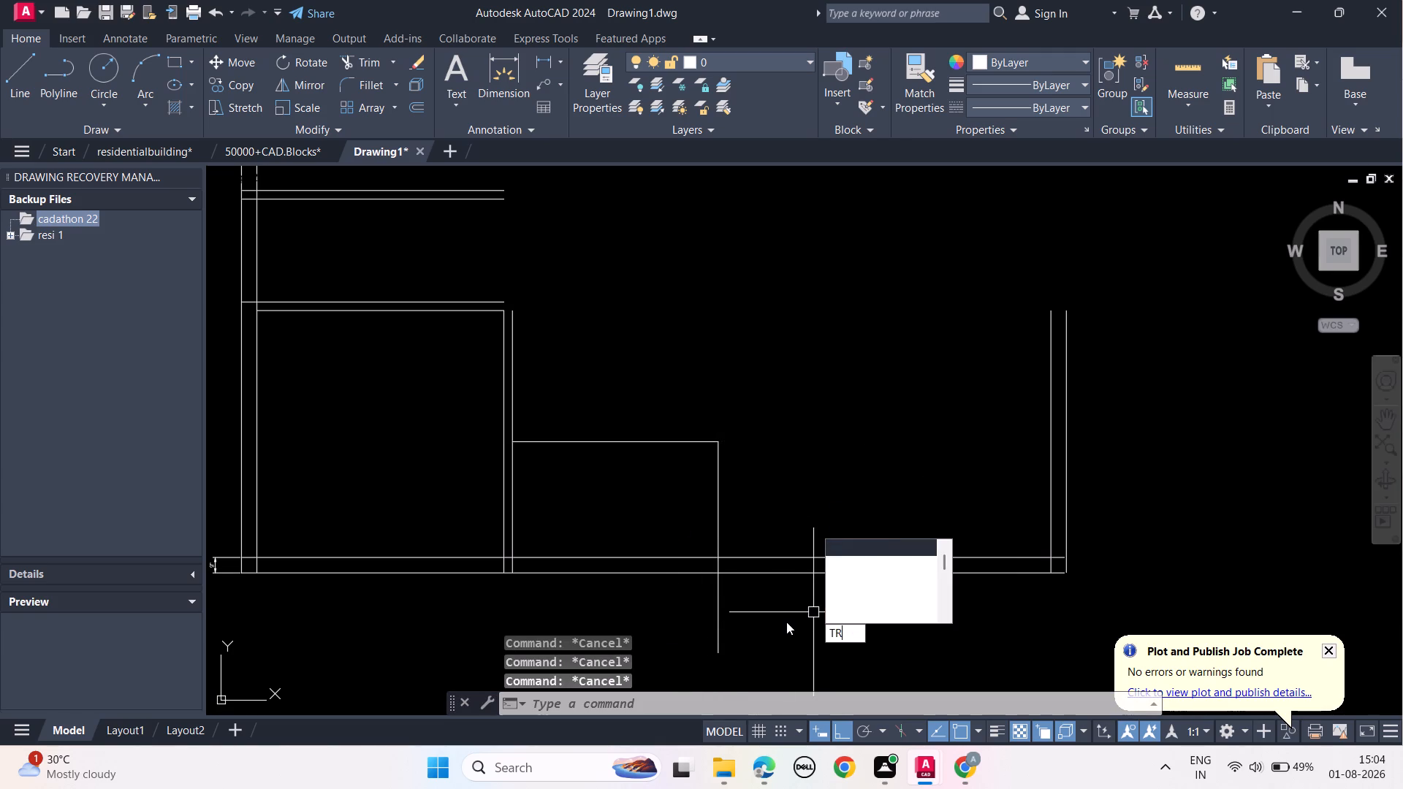
{"action": "key", "text": "space"}
{"action": "left_click", "coordinate": [718, 614]}
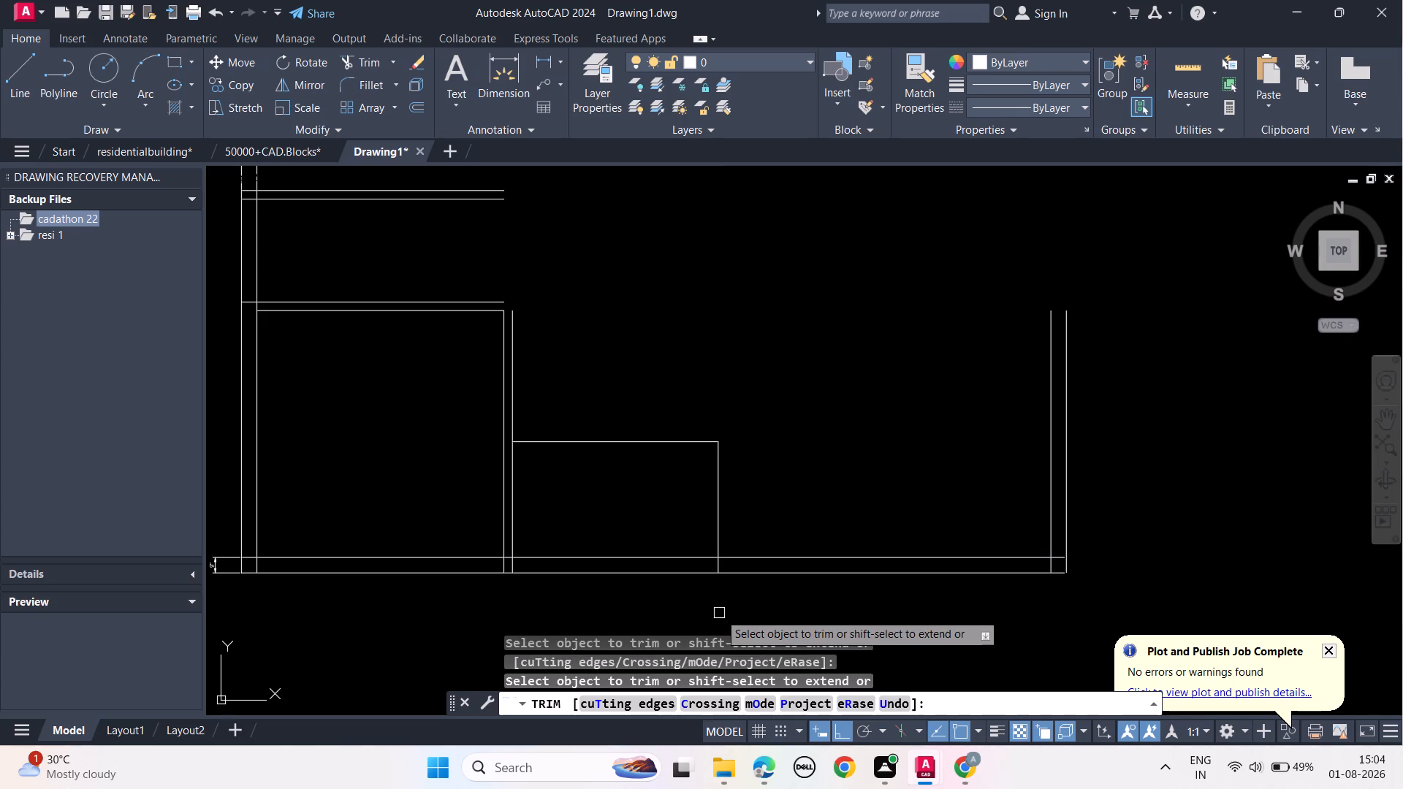
{"action": "key", "text": "Escape"}
{"action": "key", "text": "Escape"}
{"action": "key", "text": "Escape"}
{"action": "key", "text": "Escape"}
{"action": "key", "text": "Escape"}
{"action": "key", "text": "Escape"}
{"action": "key", "text": "Escape"}
{"action": "key", "text": "Escape"}
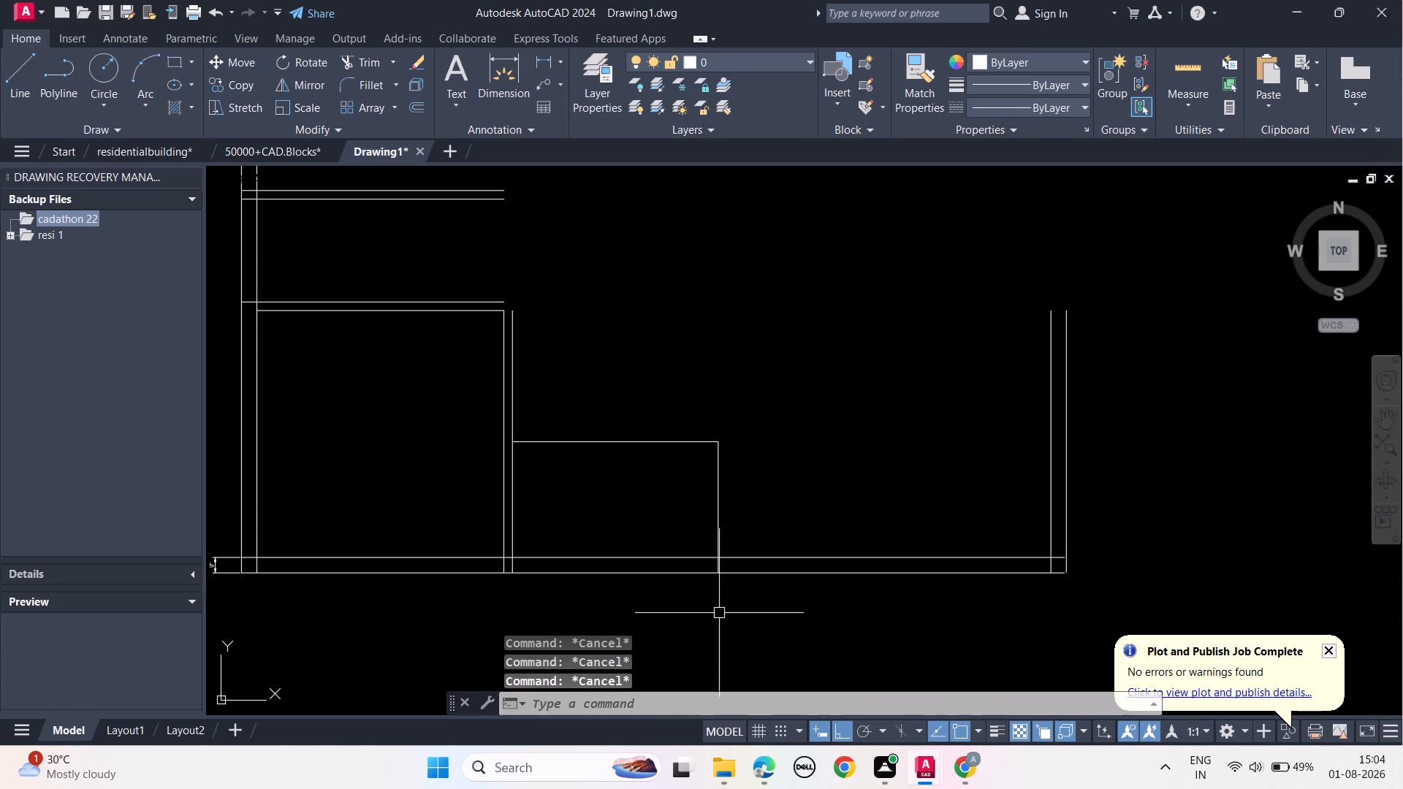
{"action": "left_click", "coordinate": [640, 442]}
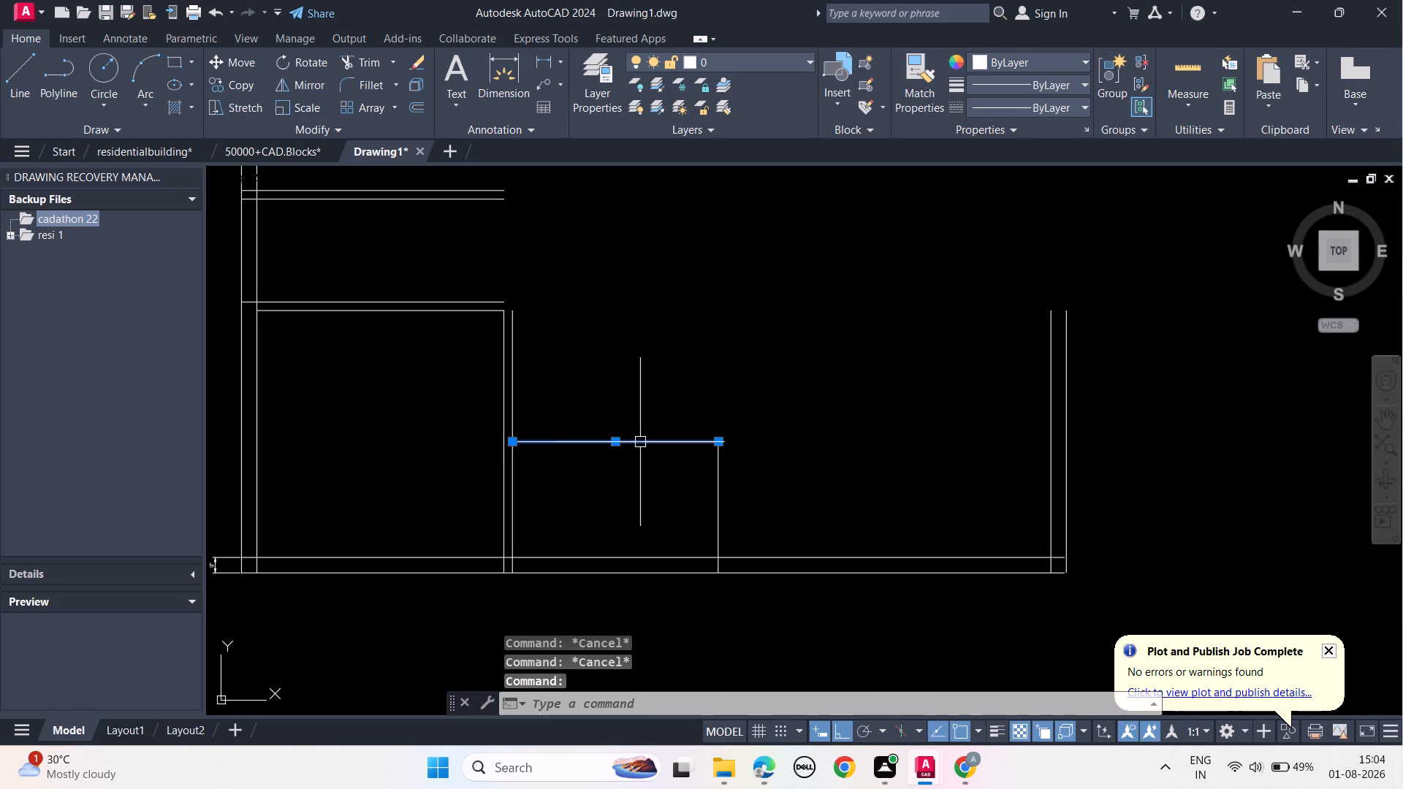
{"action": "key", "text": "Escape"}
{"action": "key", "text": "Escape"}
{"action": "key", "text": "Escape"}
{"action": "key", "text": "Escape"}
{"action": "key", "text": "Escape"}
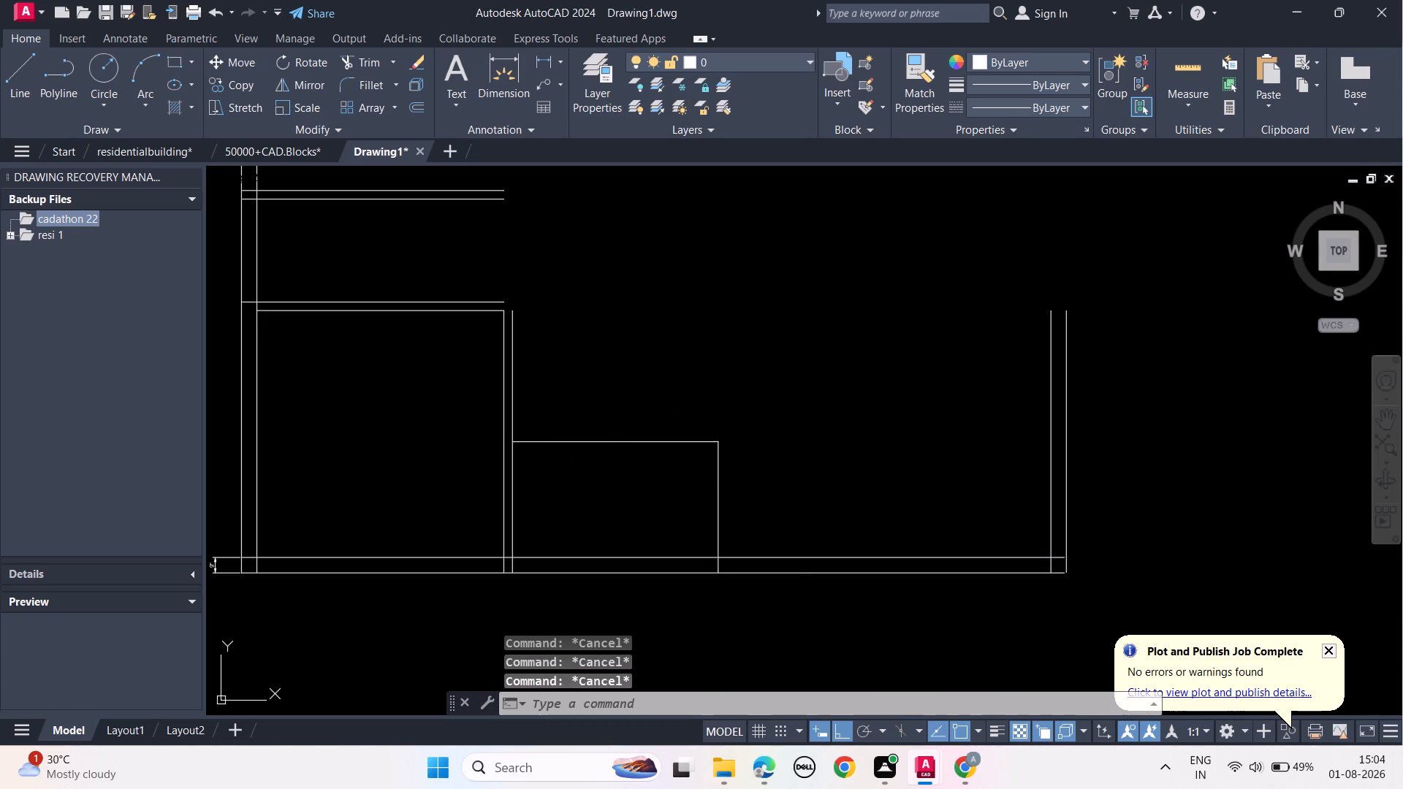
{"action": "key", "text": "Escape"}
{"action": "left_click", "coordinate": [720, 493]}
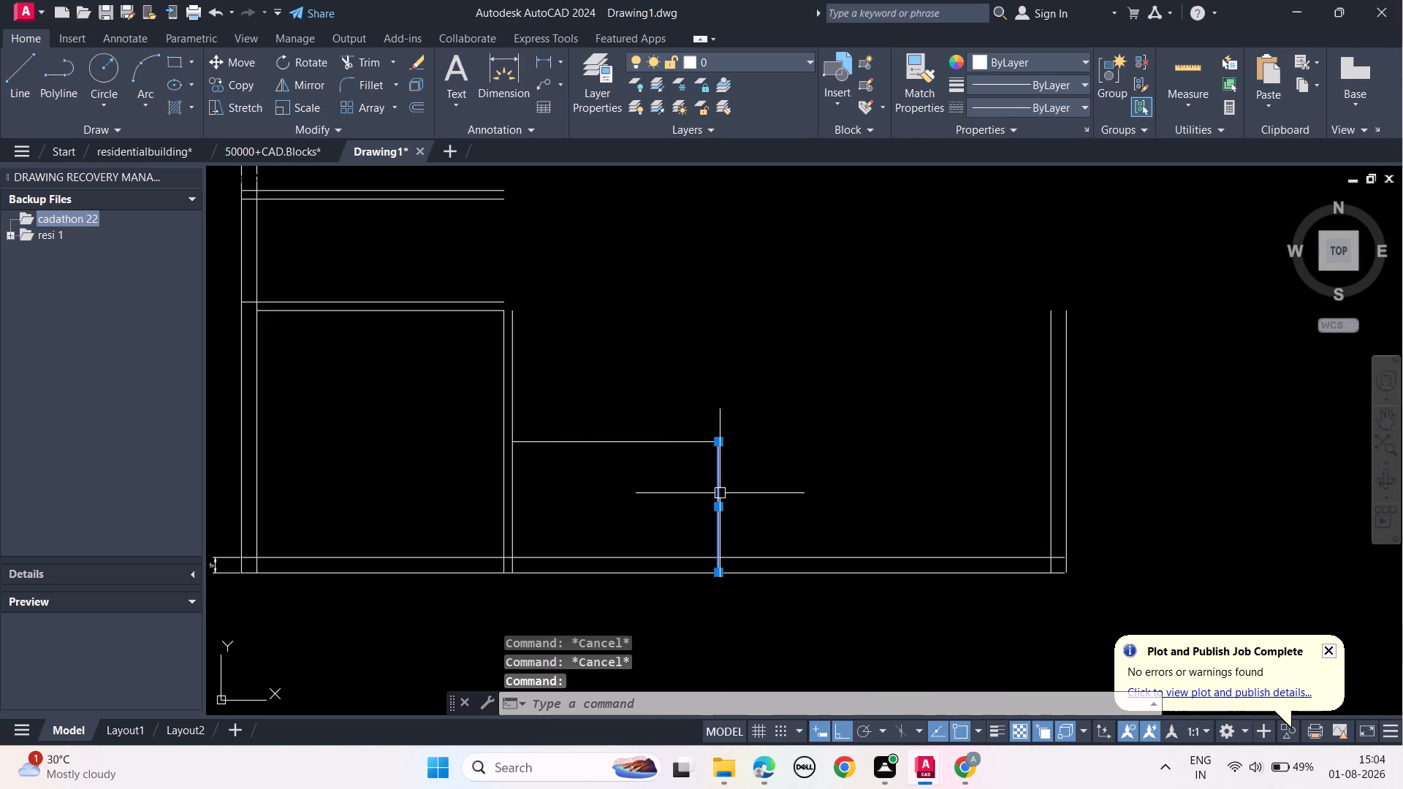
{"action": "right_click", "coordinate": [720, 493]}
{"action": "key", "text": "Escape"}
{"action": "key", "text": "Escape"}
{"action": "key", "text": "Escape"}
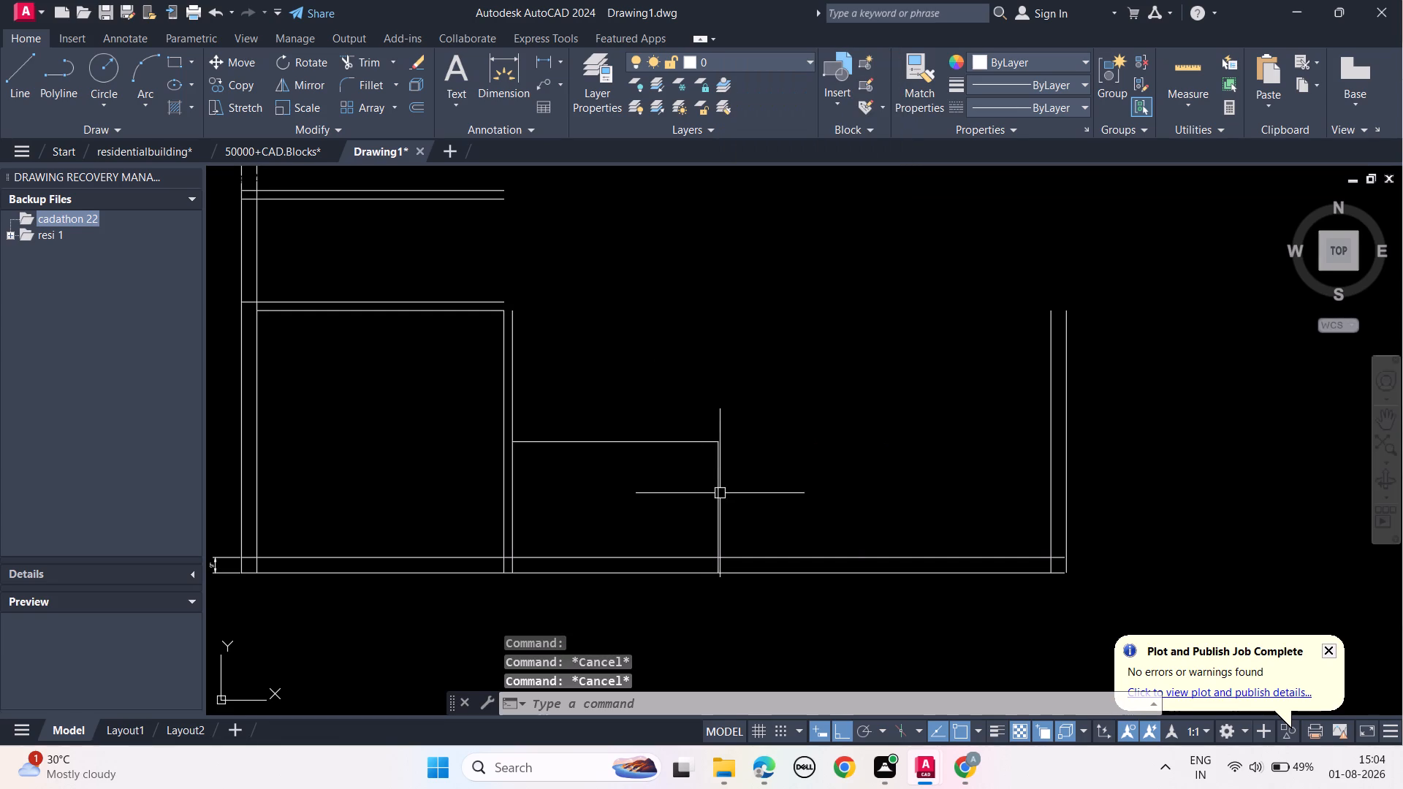
Draw an 8'11" line vertically upward from where the landing's vertical line crosses the base slab's top line.
{"action": "scroll", "coordinate": [723, 559], "scroll_direction": "up", "scroll_amount": 3}
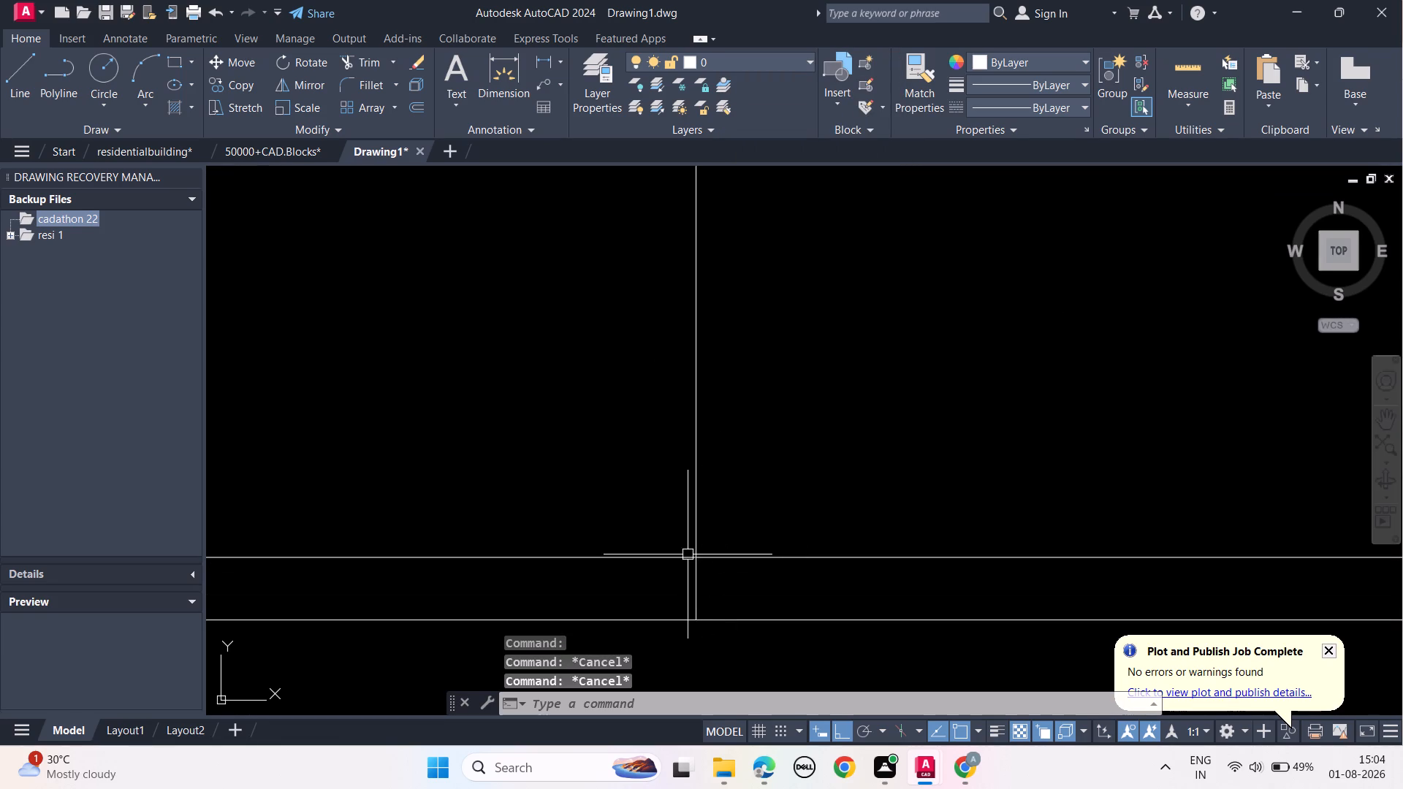
{"action": "type", "text": "l"}
{"action": "key", "text": "space"}
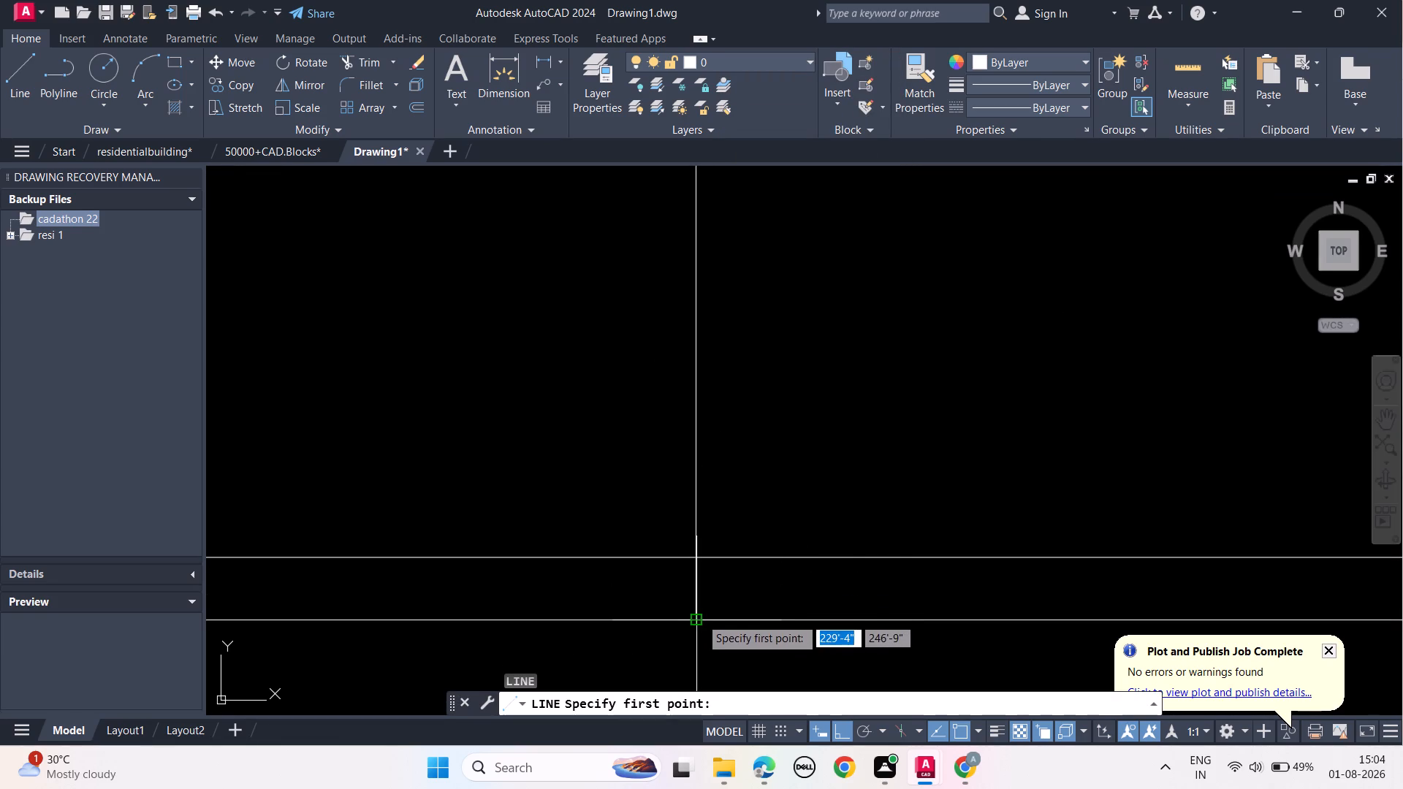
{"action": "left_click", "coordinate": [696, 558]}
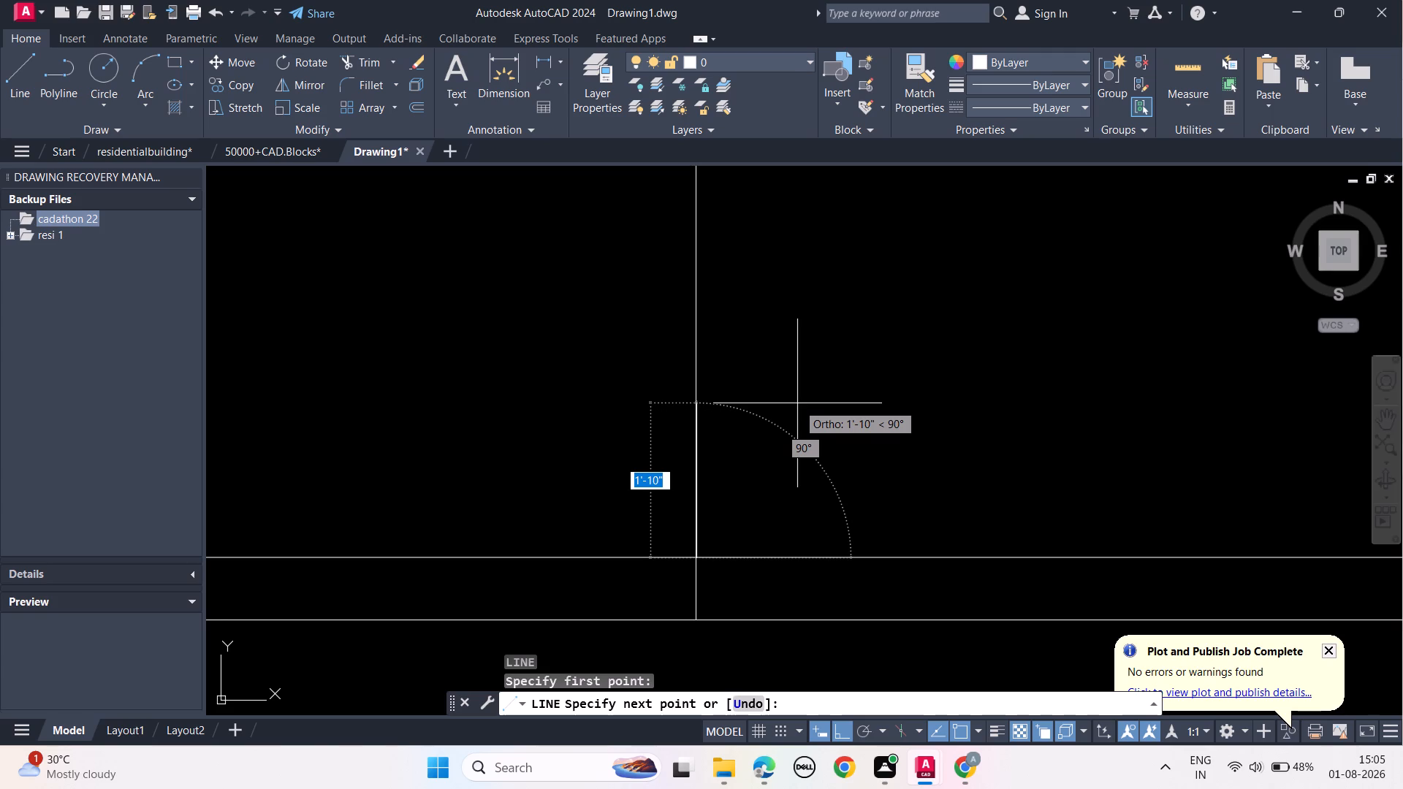
{"action": "type", "text": "8'"}
{"action": "type", "text": "11"}
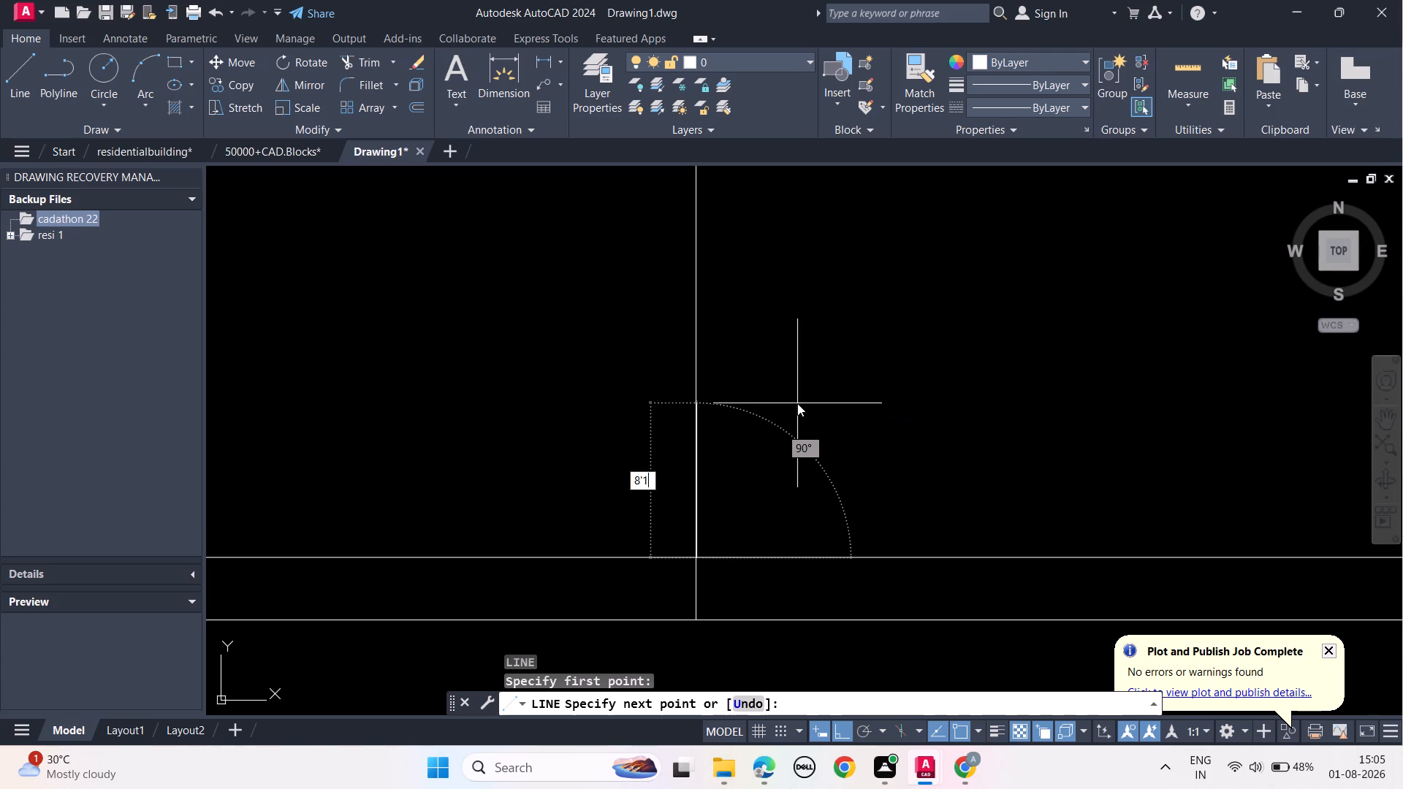
{"action": "key", "text": "shift+quotedbl"}
{"action": "key", "text": "Return"}
{"action": "scroll", "coordinate": [797, 403], "scroll_direction": "down", "scroll_amount": 3}
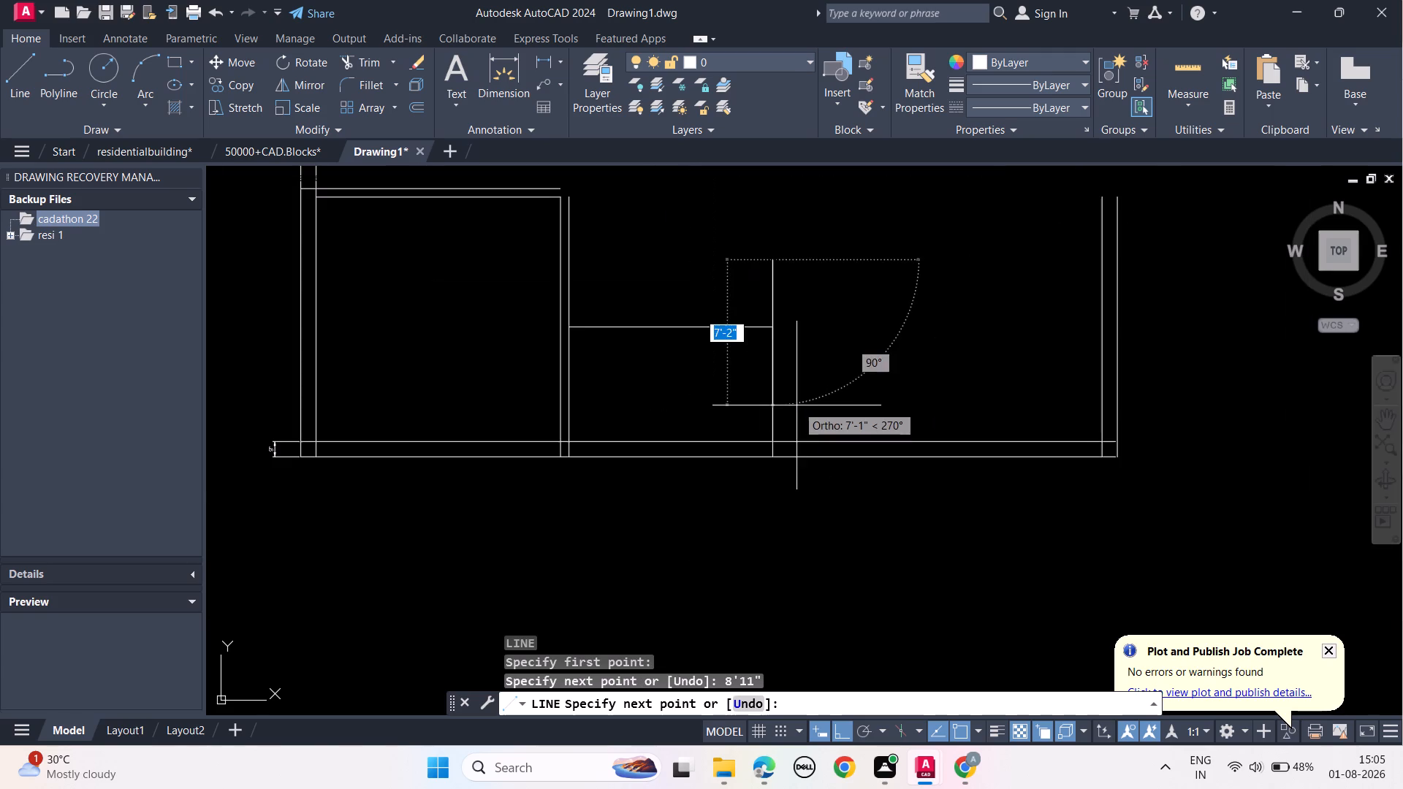
{"action": "key", "text": "Escape"}
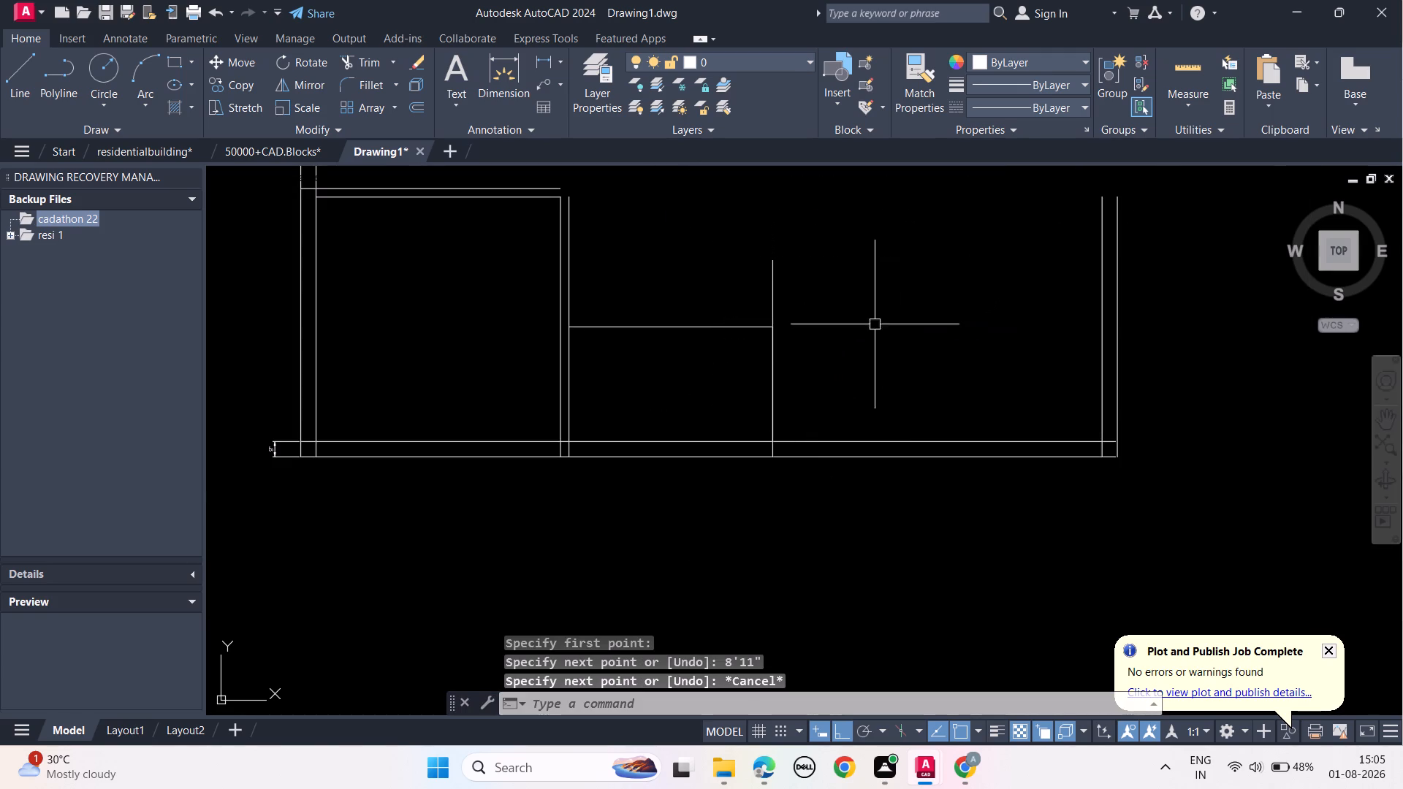
Delete the shorter original vertical line and the 10' horizontal landing line beside the partition.
{"action": "scroll", "coordinate": [780, 417], "scroll_direction": "up", "scroll_amount": 2}
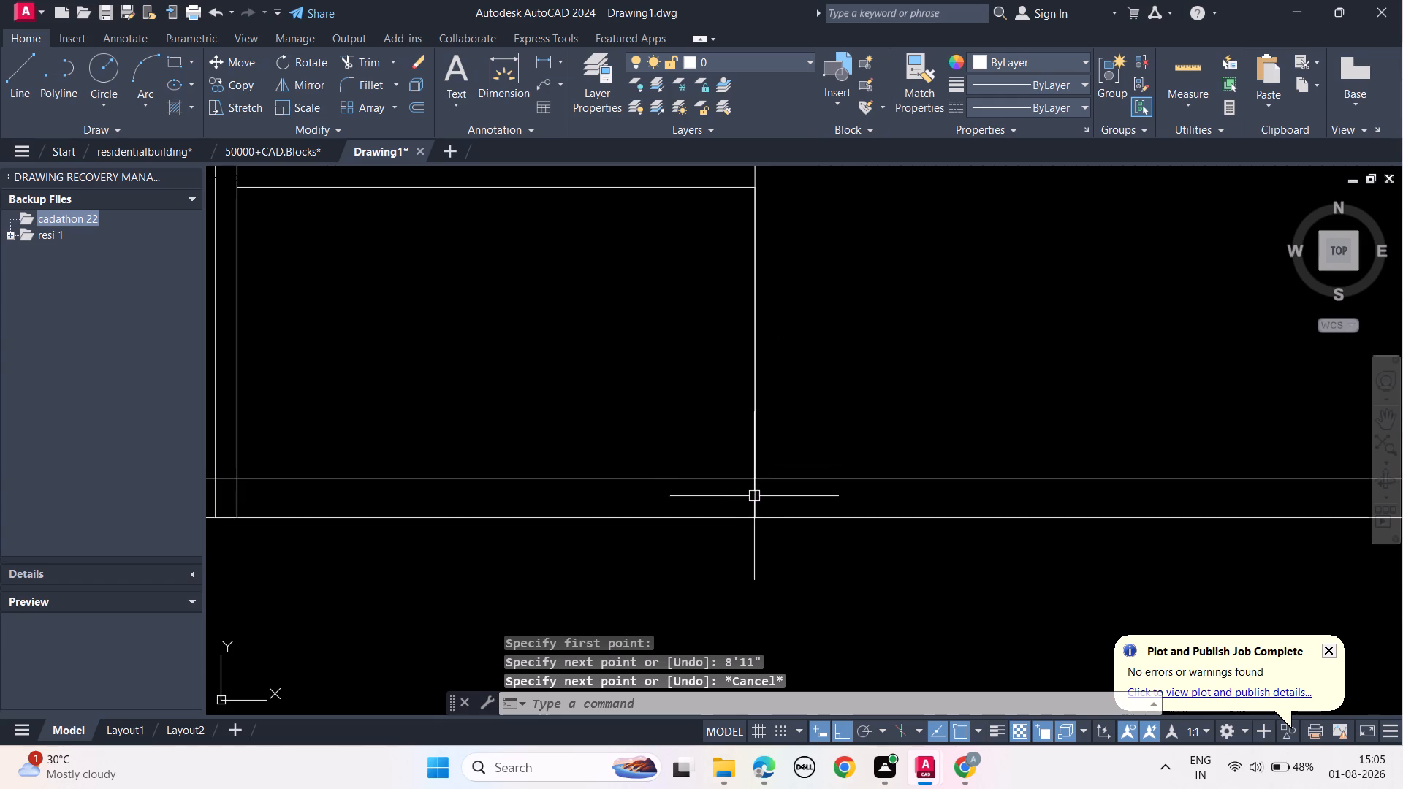
{"action": "left_click", "coordinate": [754, 496]}
{"action": "scroll", "coordinate": [758, 493], "scroll_direction": "down", "scroll_amount": 1}
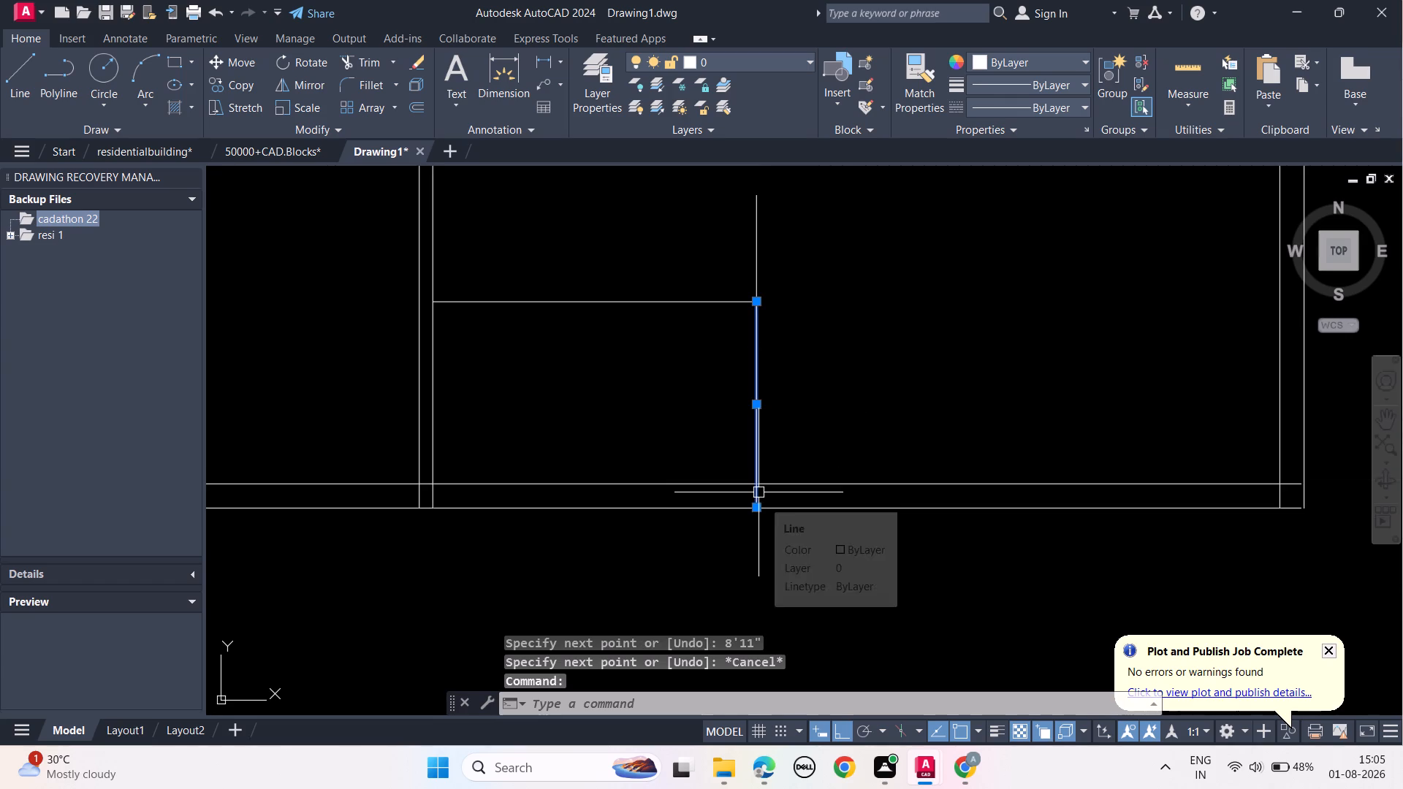
{"action": "key", "text": "Delete"}
{"action": "left_click", "coordinate": [596, 306]}
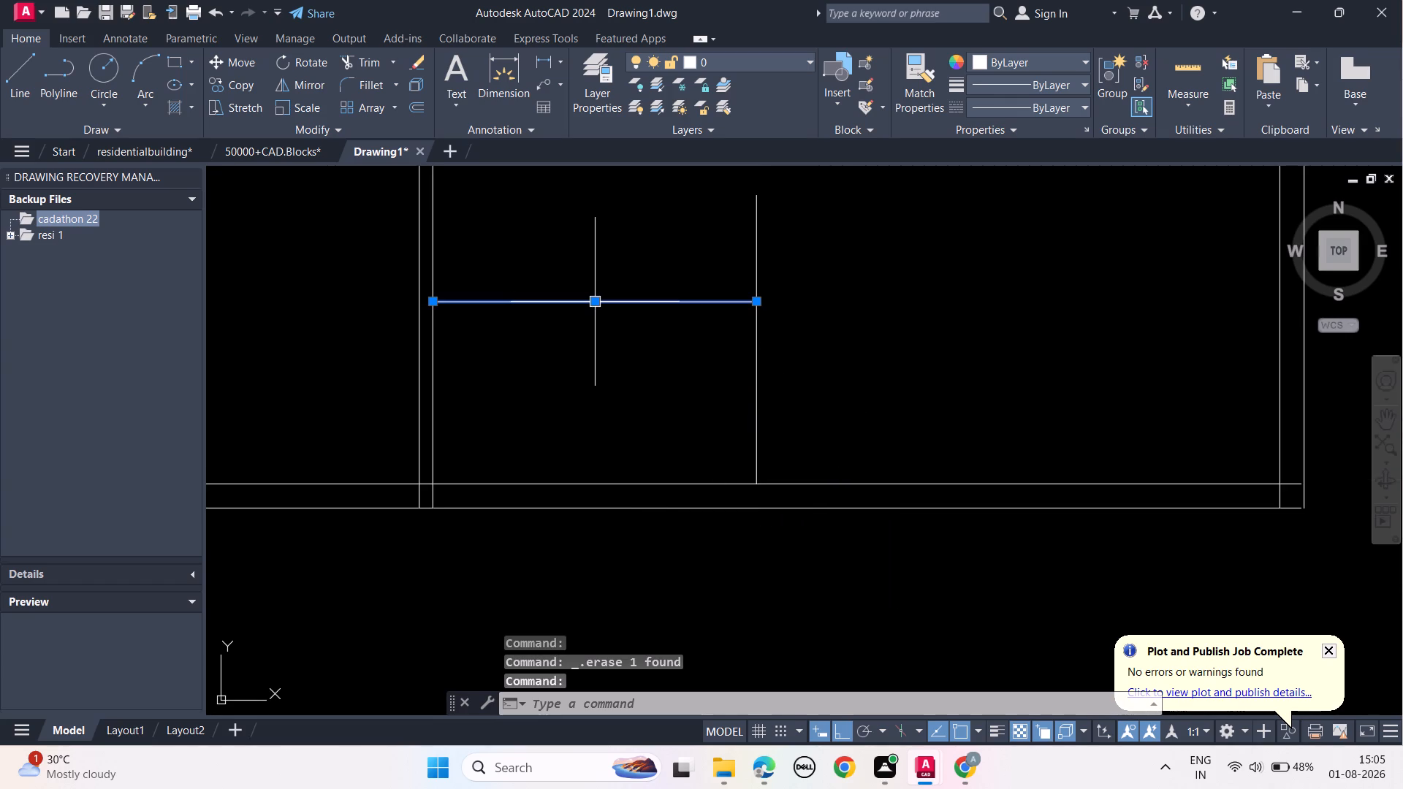
{"action": "key", "text": "Delete"}
Draw a horizontal line from the top of the 8'11" line leftward across and past the partition wall.
{"action": "middle_click_drag", "start_coordinate": [597, 305], "coordinate": [589, 449]}
{"action": "scroll", "coordinate": [597, 305], "scroll_direction": "down", "scroll_amount": 1}
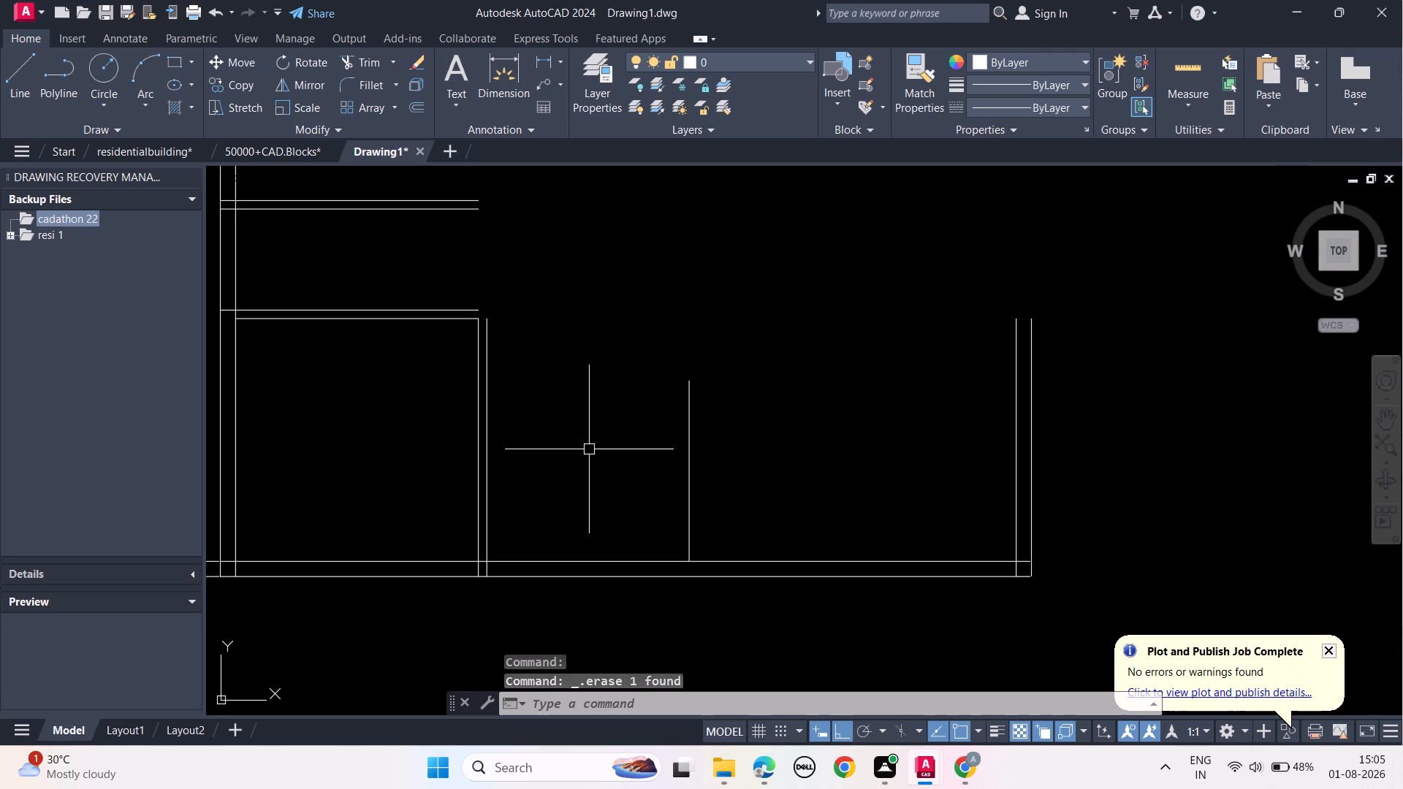
{"action": "type", "text": "l"}
{"action": "key", "text": "space"}
{"action": "left_click", "coordinate": [691, 376]}
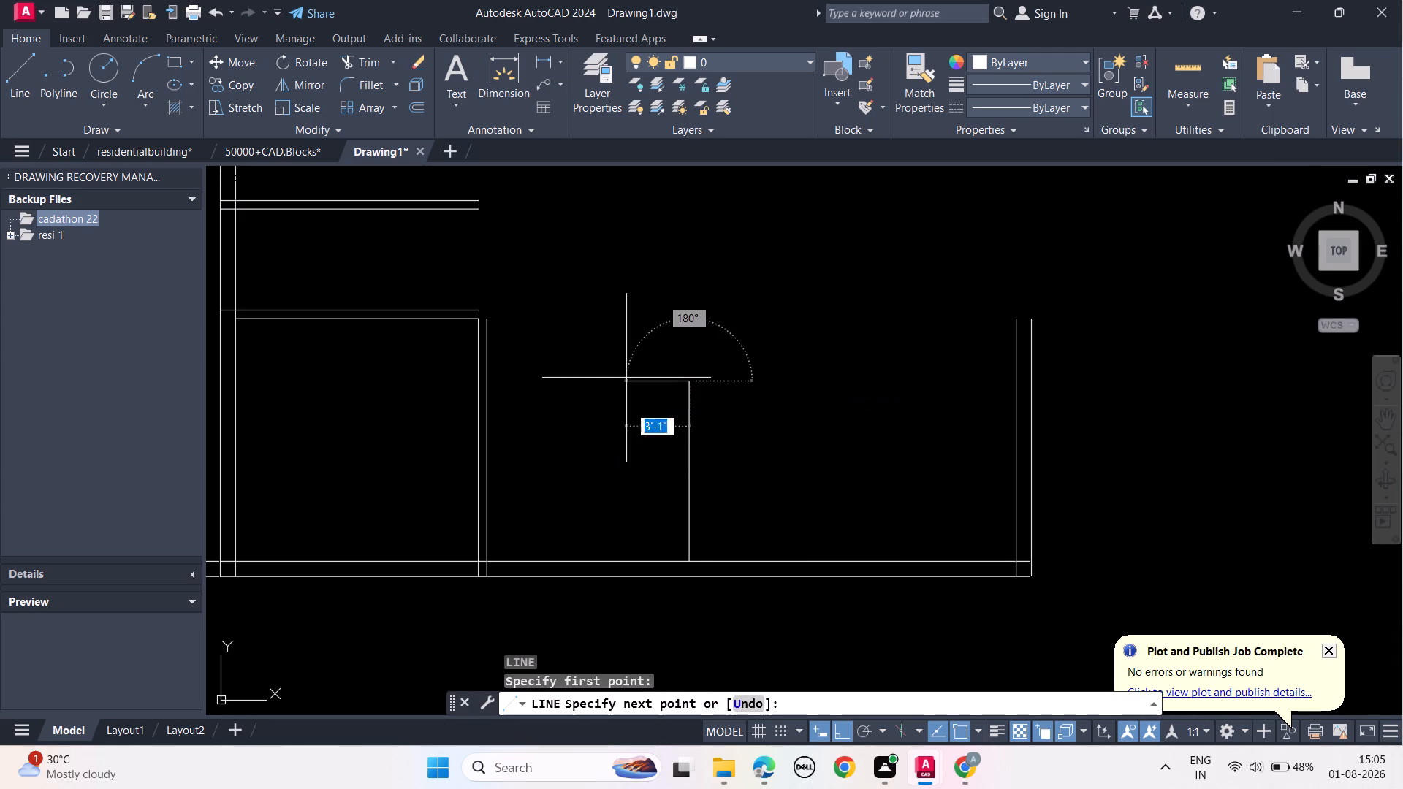
{"action": "left_click", "coordinate": [396, 369]}
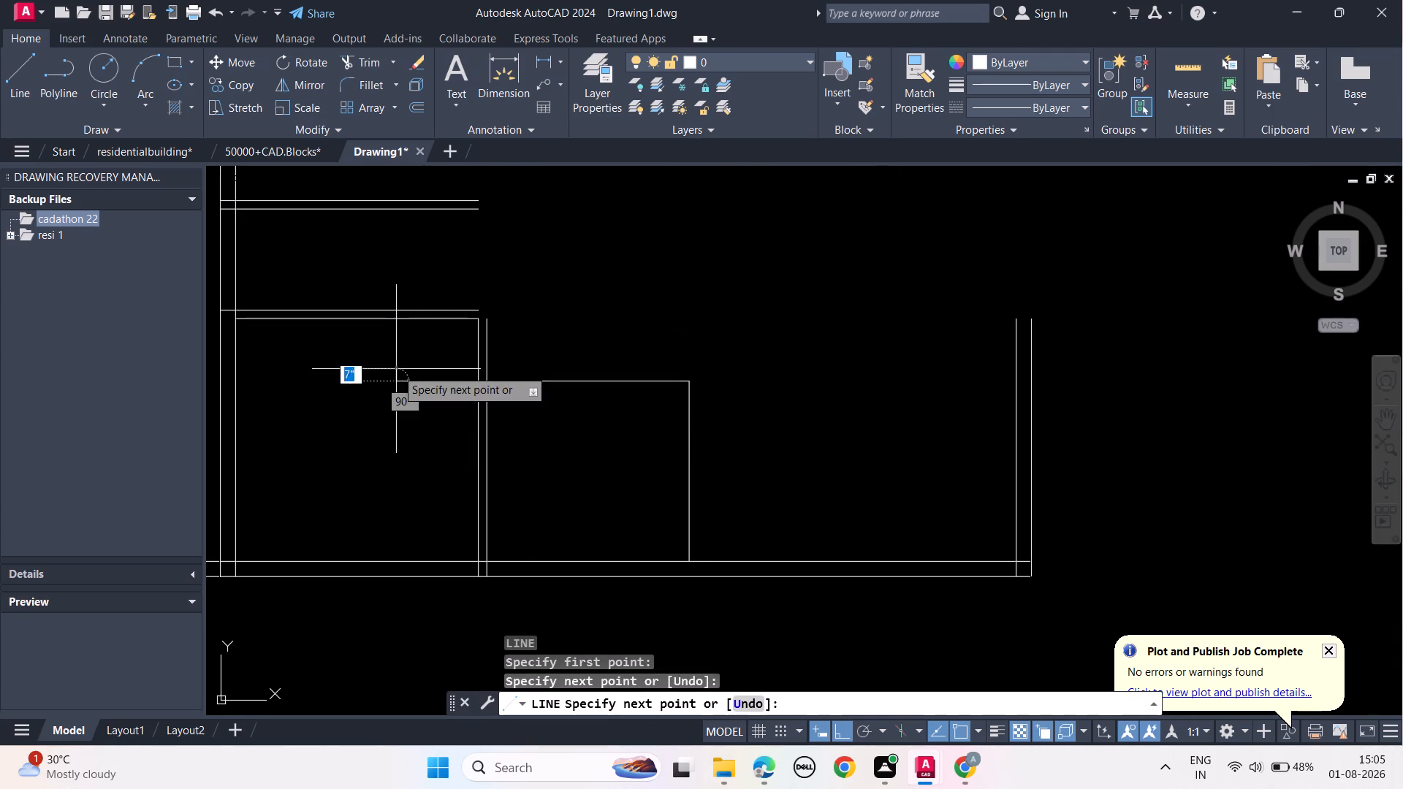
{"action": "key", "text": "Escape"}
{"action": "key", "text": "Escape"}
{"action": "key", "text": "Escape"}
{"action": "key", "text": "Escape"}
{"action": "key", "text": "Escape"}
{"action": "key", "text": "Escape"}
Trim the part of the new horizontal line that extends left beyond the partition wall.
{"action": "type", "text": "tr"}
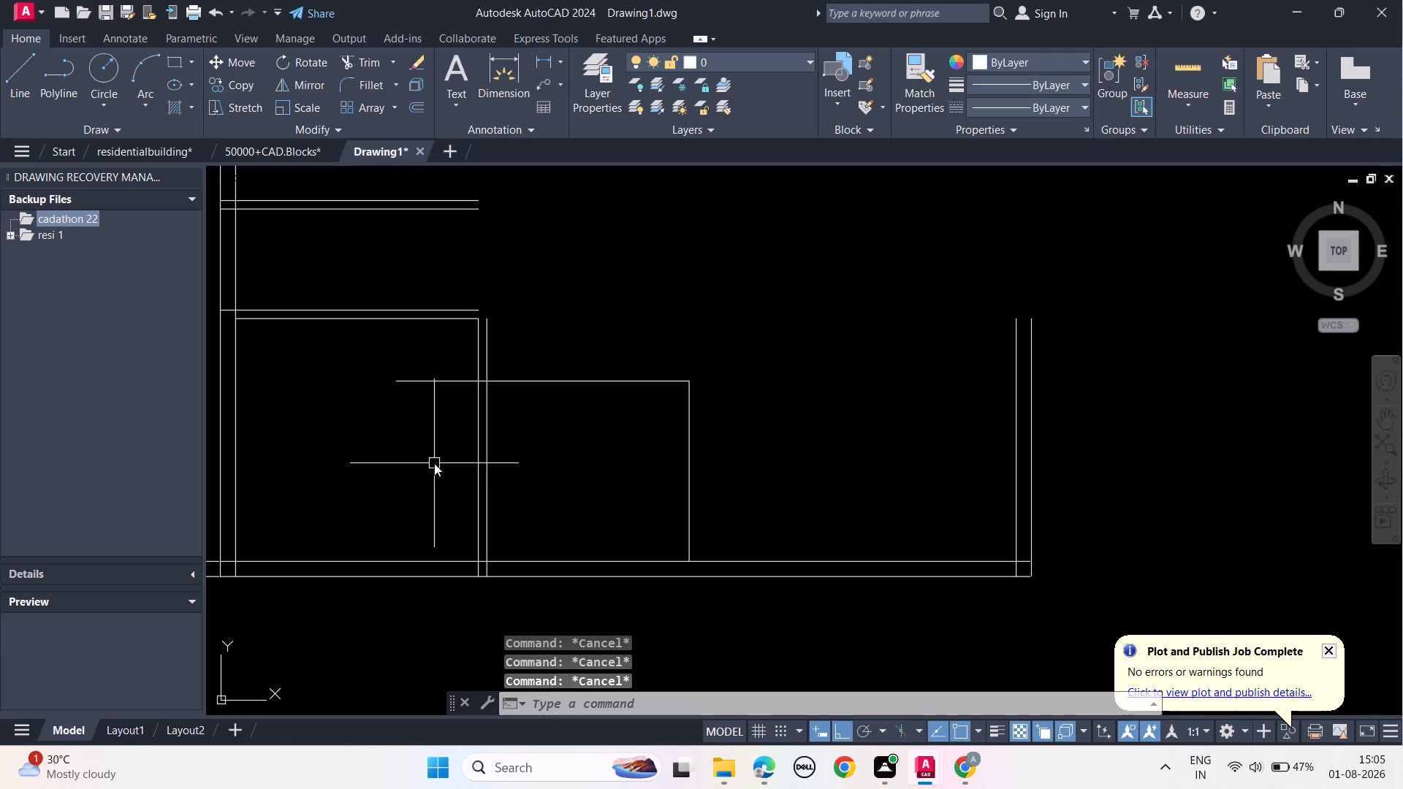
{"action": "key", "text": "space"}
{"action": "left_click", "coordinate": [444, 381]}
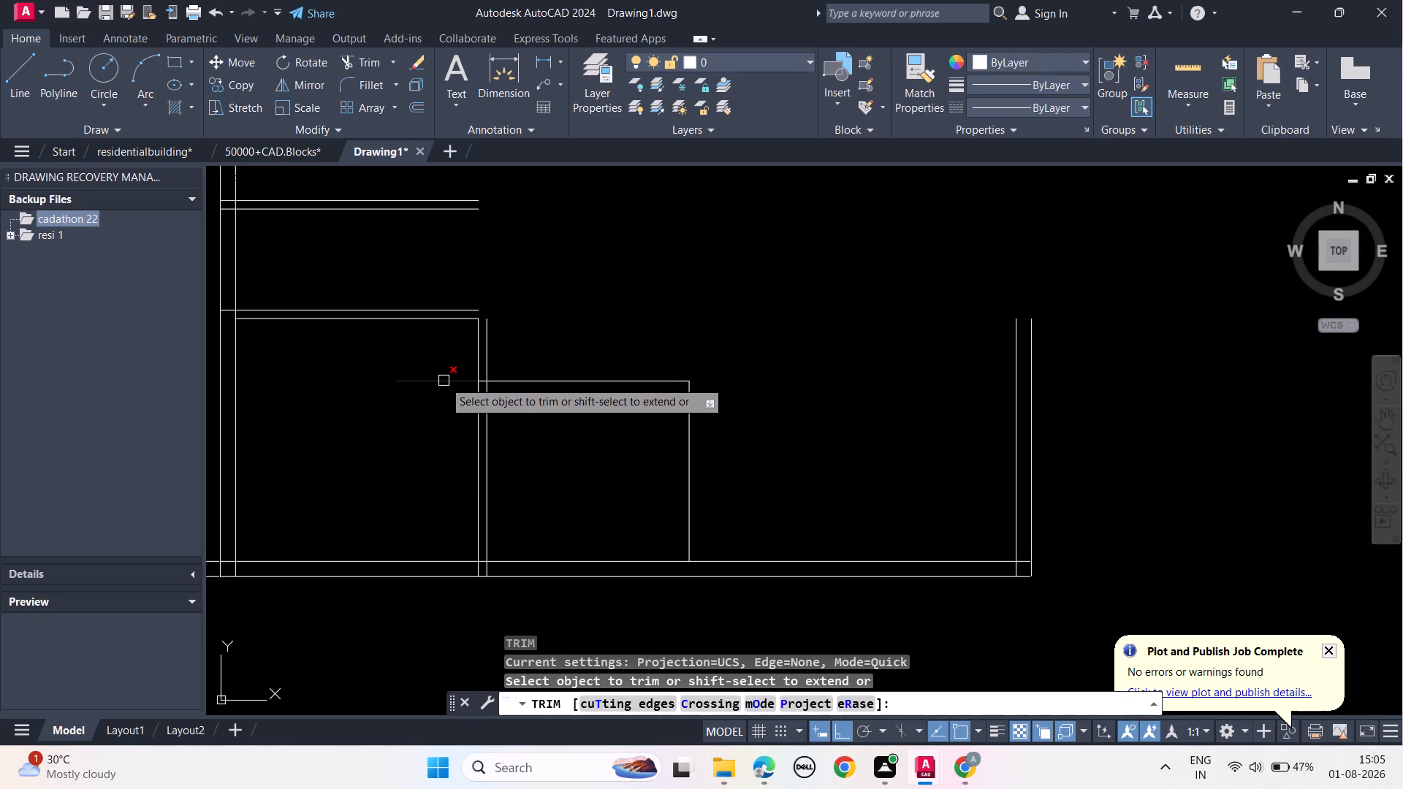
{"action": "key", "text": "Escape"}
{"action": "key", "text": "Escape"}
{"action": "key", "text": "Escape"}
{"action": "key", "text": "Escape"}
{"action": "key", "text": "Escape"}
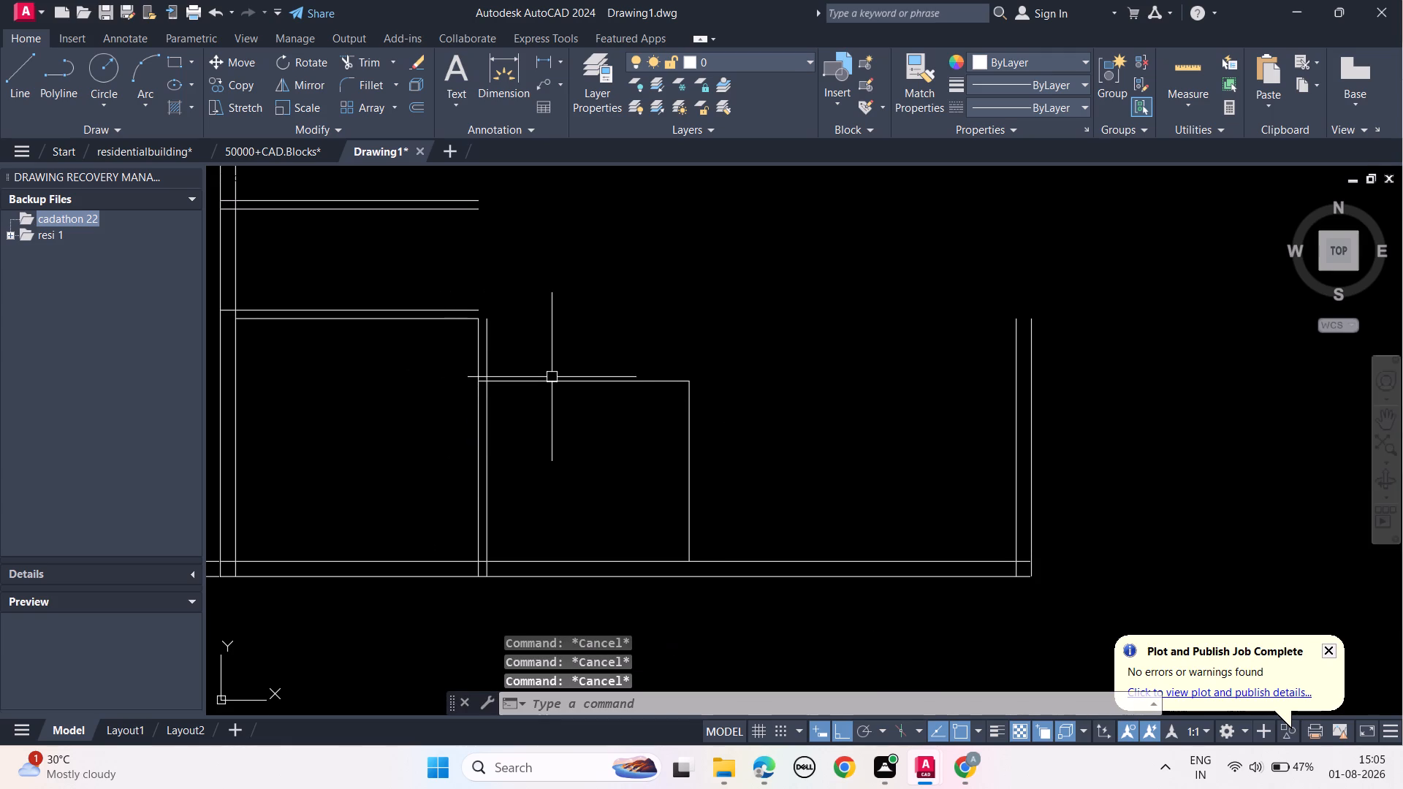
Offset the horizontal landing line 5" upward and the 8'11" vertical line 5" to the right.
{"action": "left_click", "coordinate": [552, 379]}
{"action": "key", "text": "o"}
{"action": "type", "text": "ff"}
{"action": "left_click", "coordinate": [595, 413]}
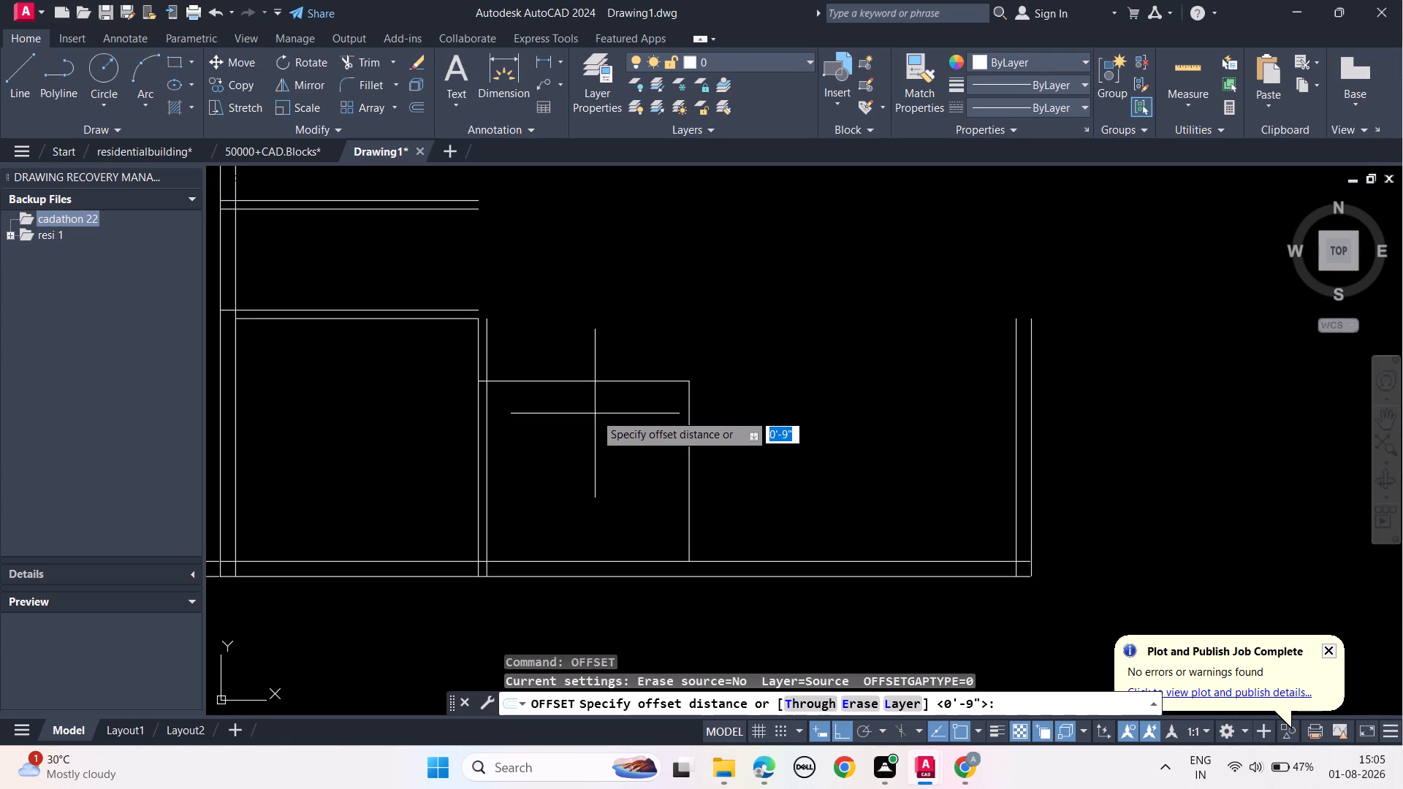
{"action": "type", "text": "5\""}
{"action": "key", "text": "Return"}
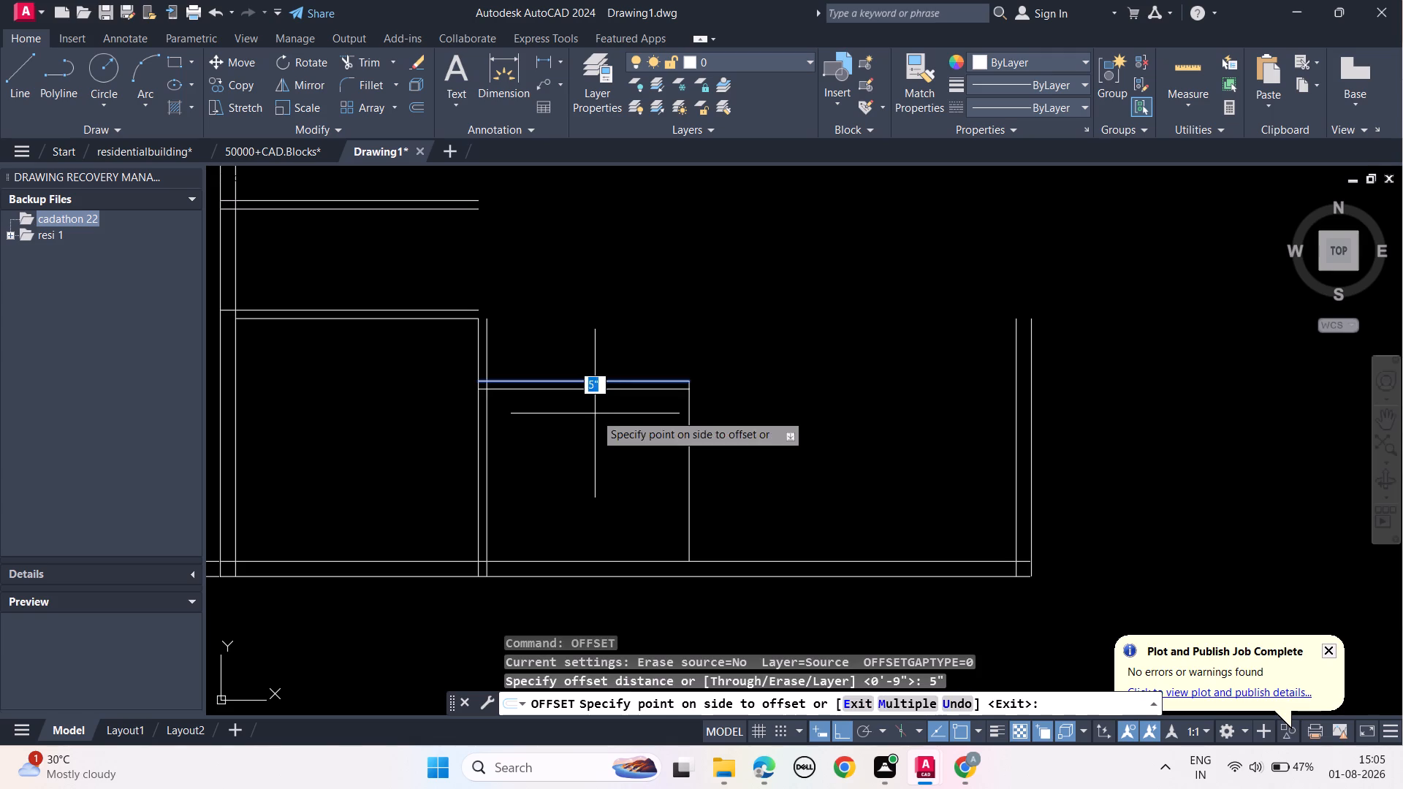
{"action": "left_click", "coordinate": [593, 313]}
{"action": "left_click", "coordinate": [687, 438]}
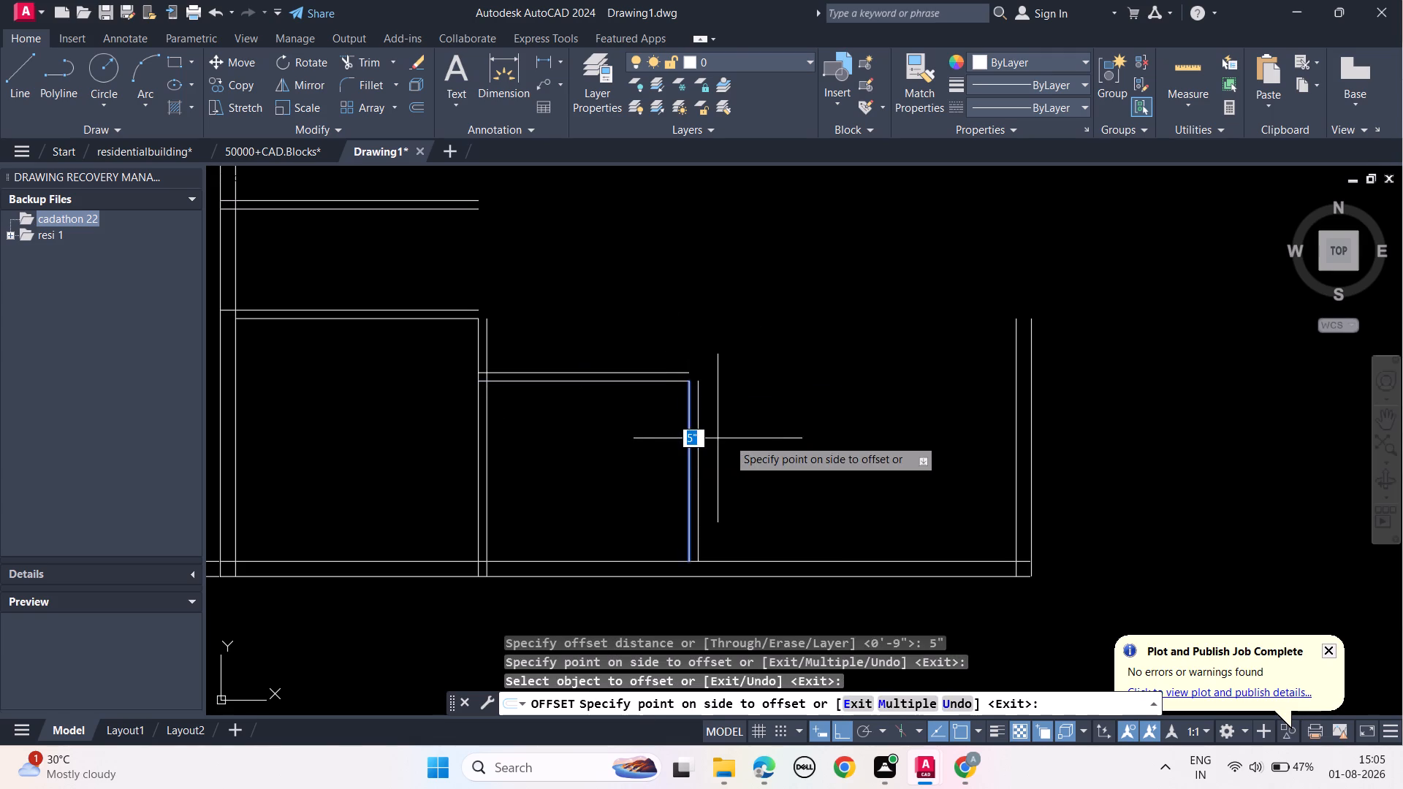
{"action": "left_click", "coordinate": [728, 438]}
{"action": "key", "text": "Escape"}
{"action": "key", "text": "Escape"}
{"action": "key", "text": "Escape"}
{"action": "key", "text": "Escape"}
{"action": "key", "text": "Escape"}
{"action": "key", "text": "Escape"}
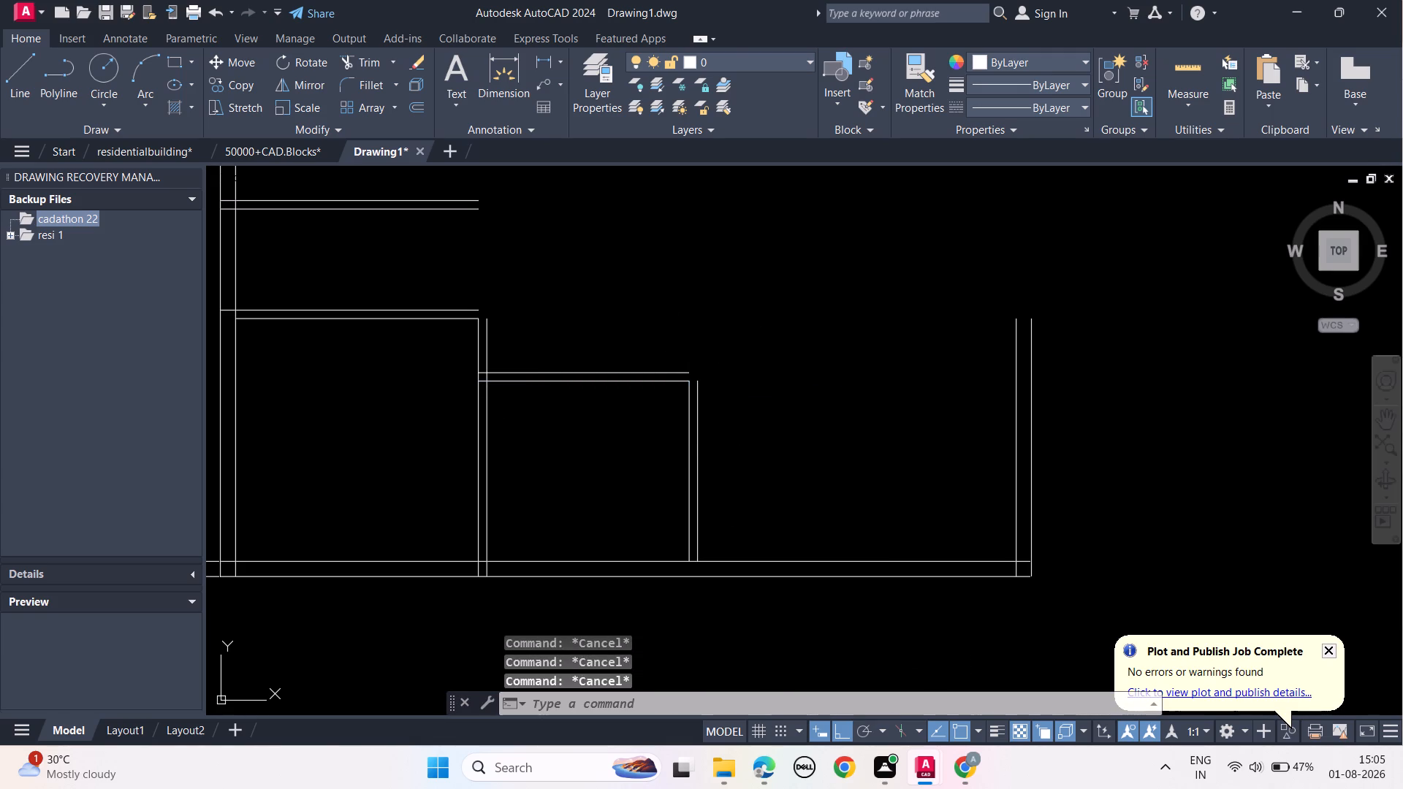
{"action": "key", "text": "Escape"}
{"action": "key", "text": "Escape"}
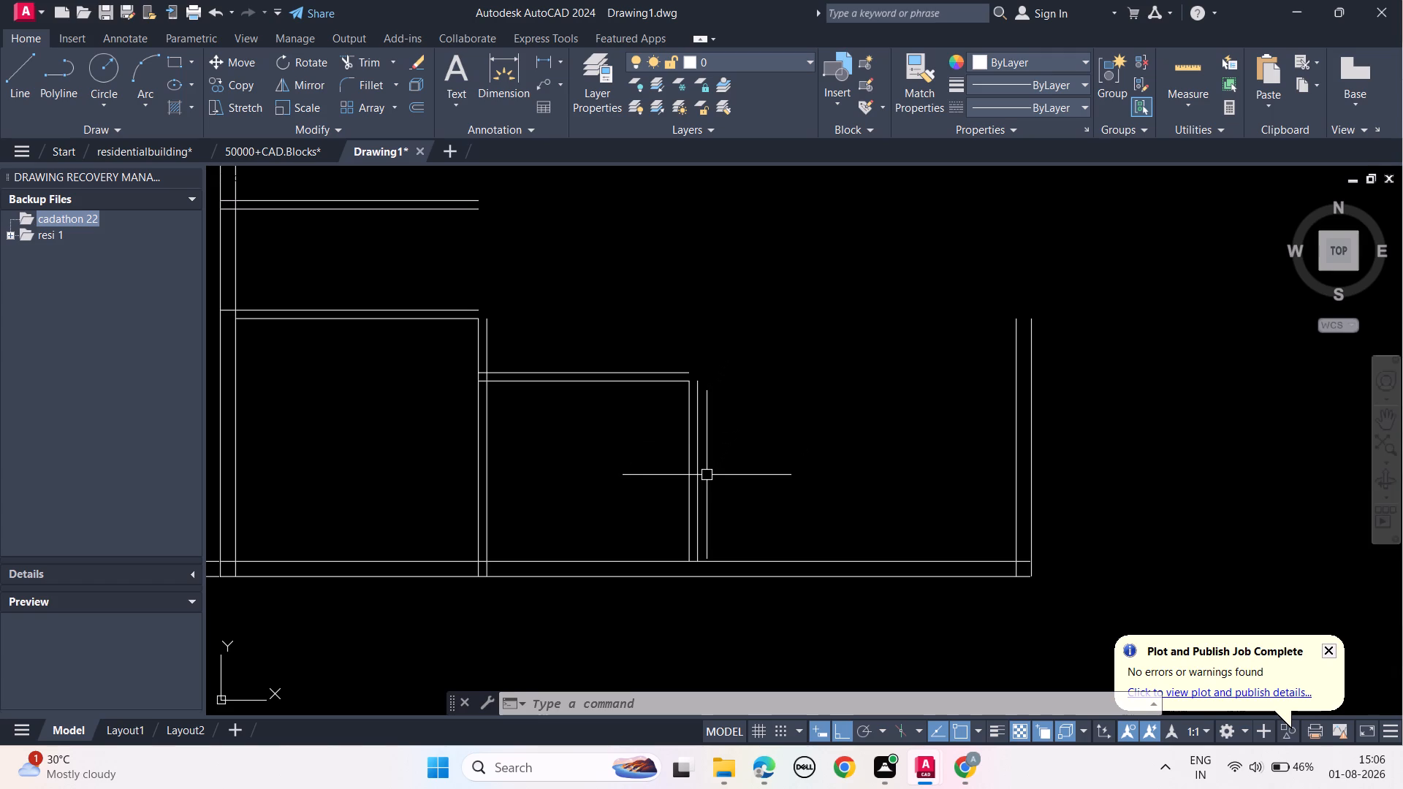
Measure the distance along the base slab's top from the landing wall's right face to the right outer wall's inner face.
{"action": "left_click", "coordinate": [507, 78]}
{"action": "scroll", "coordinate": [704, 562], "scroll_direction": "up", "scroll_amount": 1}
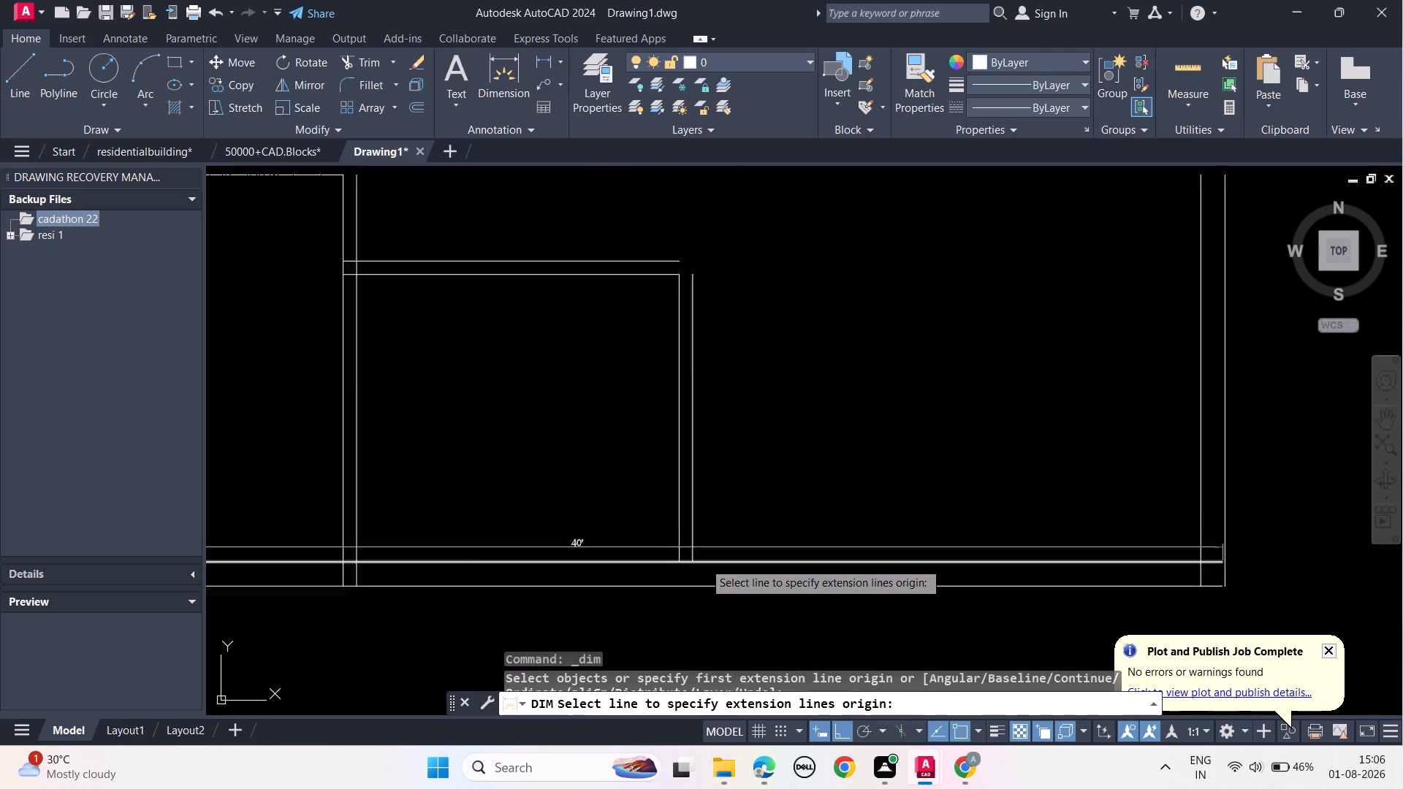
{"action": "scroll", "coordinate": [704, 562], "scroll_direction": "up", "scroll_amount": 2}
{"action": "left_click", "coordinate": [668, 562]}
{"action": "scroll", "coordinate": [884, 539], "scroll_direction": "down", "scroll_amount": 2}
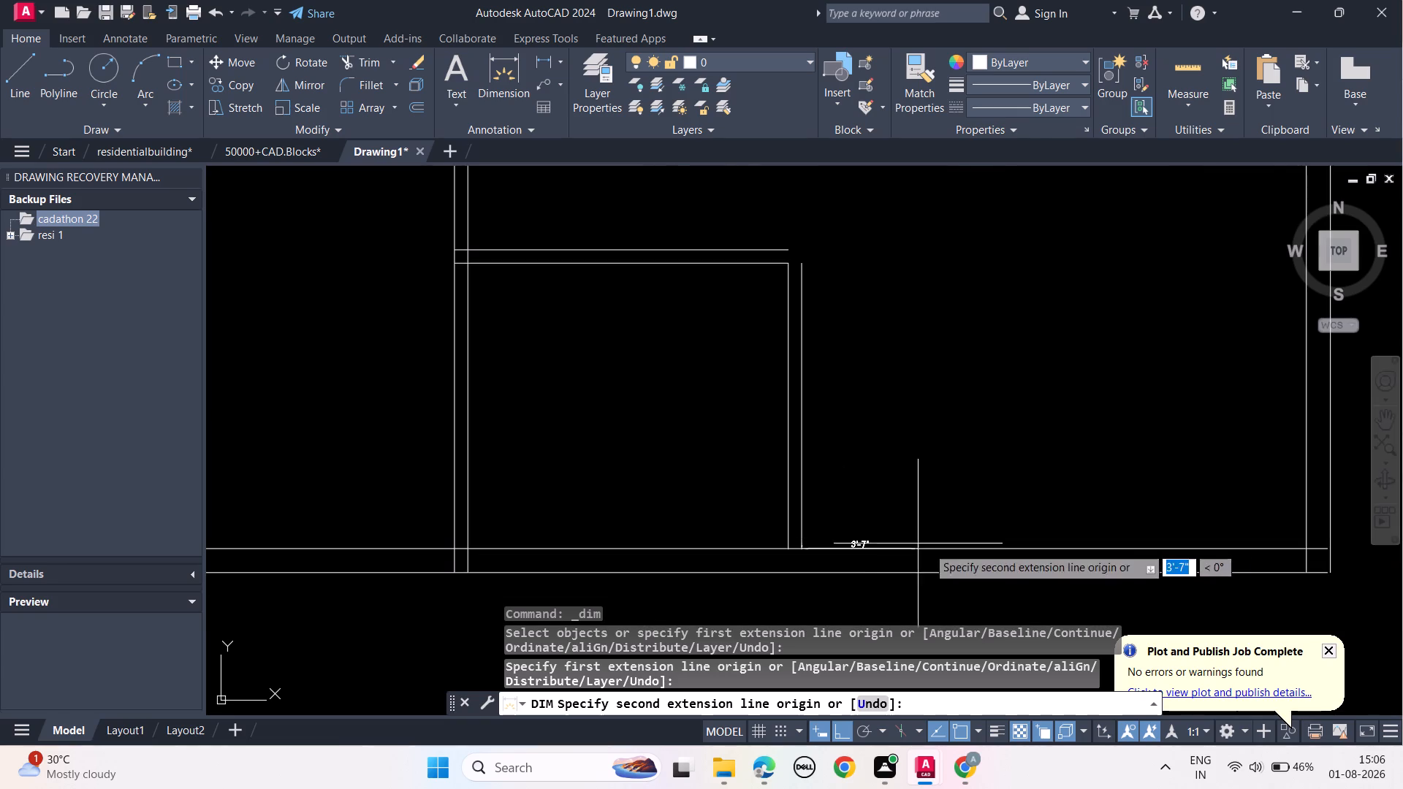
{"action": "middle_click_drag", "start_coordinate": [948, 546], "coordinate": [569, 499]}
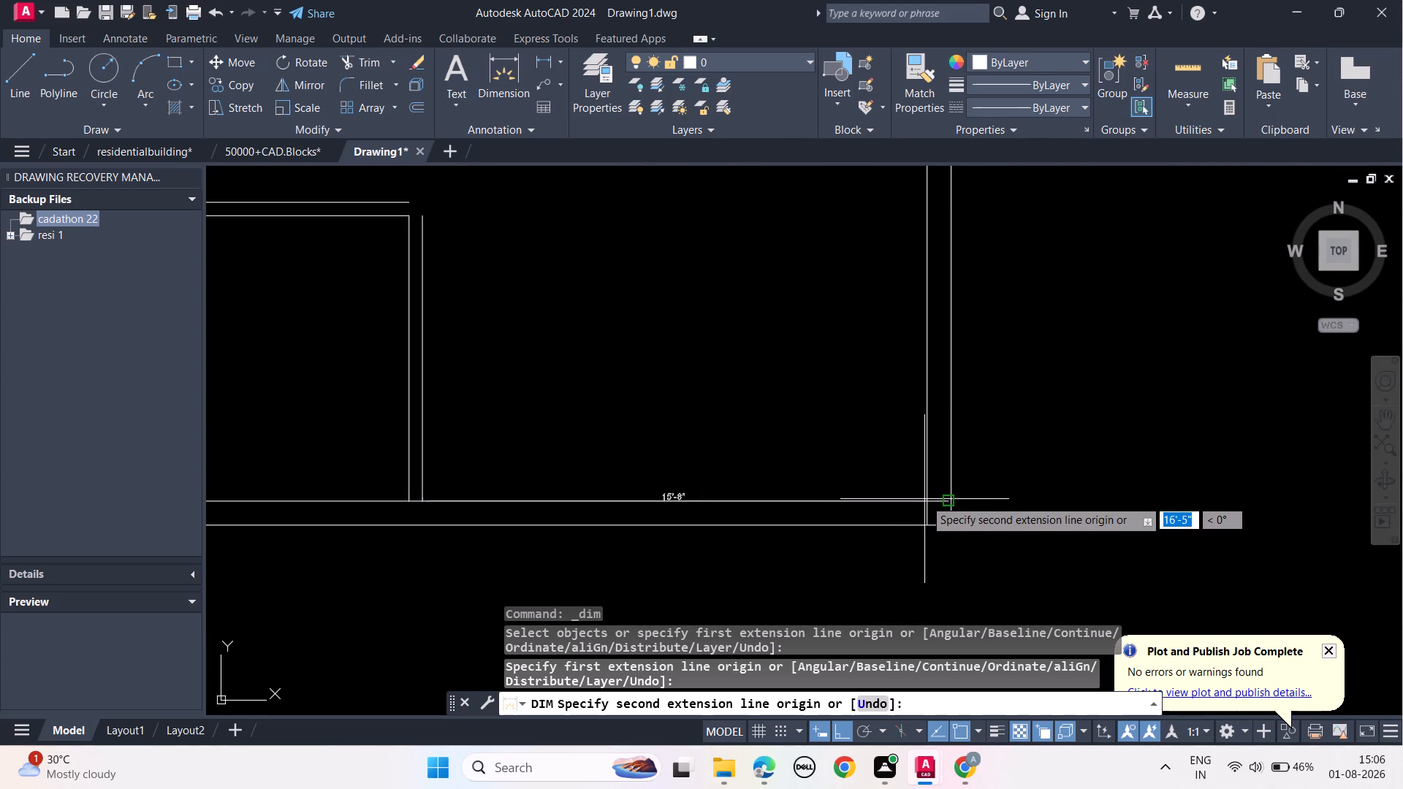
{"action": "scroll", "coordinate": [927, 503], "scroll_direction": "up", "scroll_amount": 3}
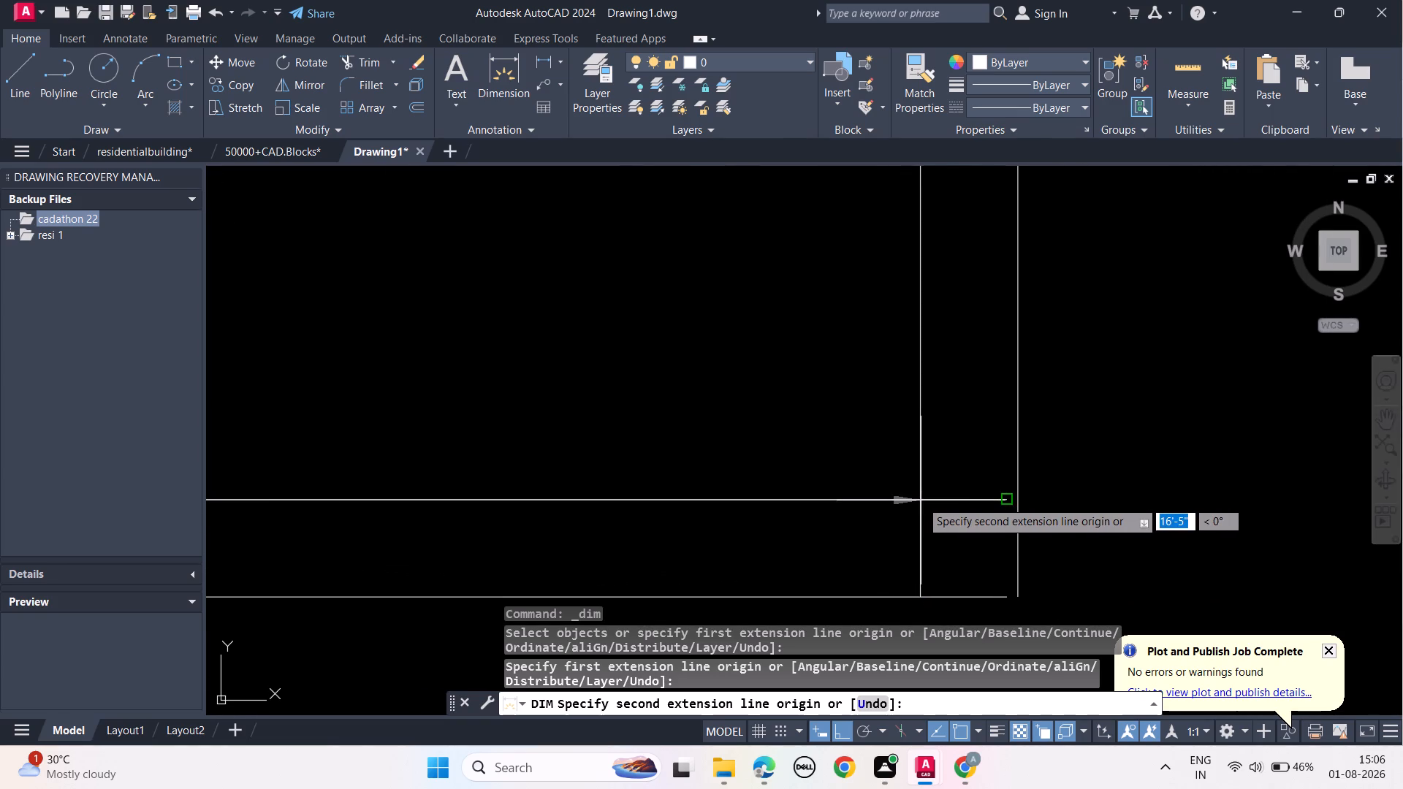
{"action": "scroll", "coordinate": [921, 500], "scroll_direction": "down", "scroll_amount": 1}
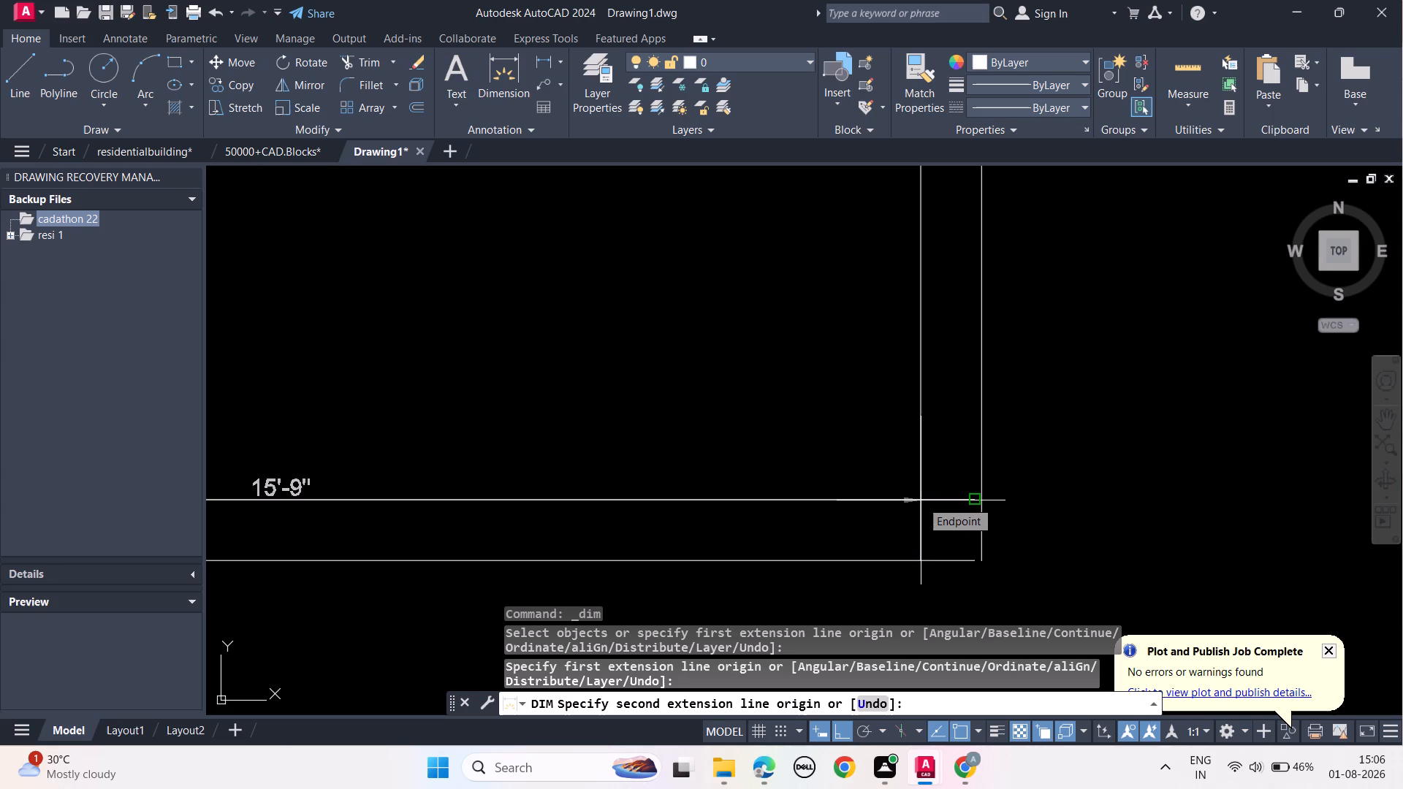
{"action": "key", "text": "Escape"}
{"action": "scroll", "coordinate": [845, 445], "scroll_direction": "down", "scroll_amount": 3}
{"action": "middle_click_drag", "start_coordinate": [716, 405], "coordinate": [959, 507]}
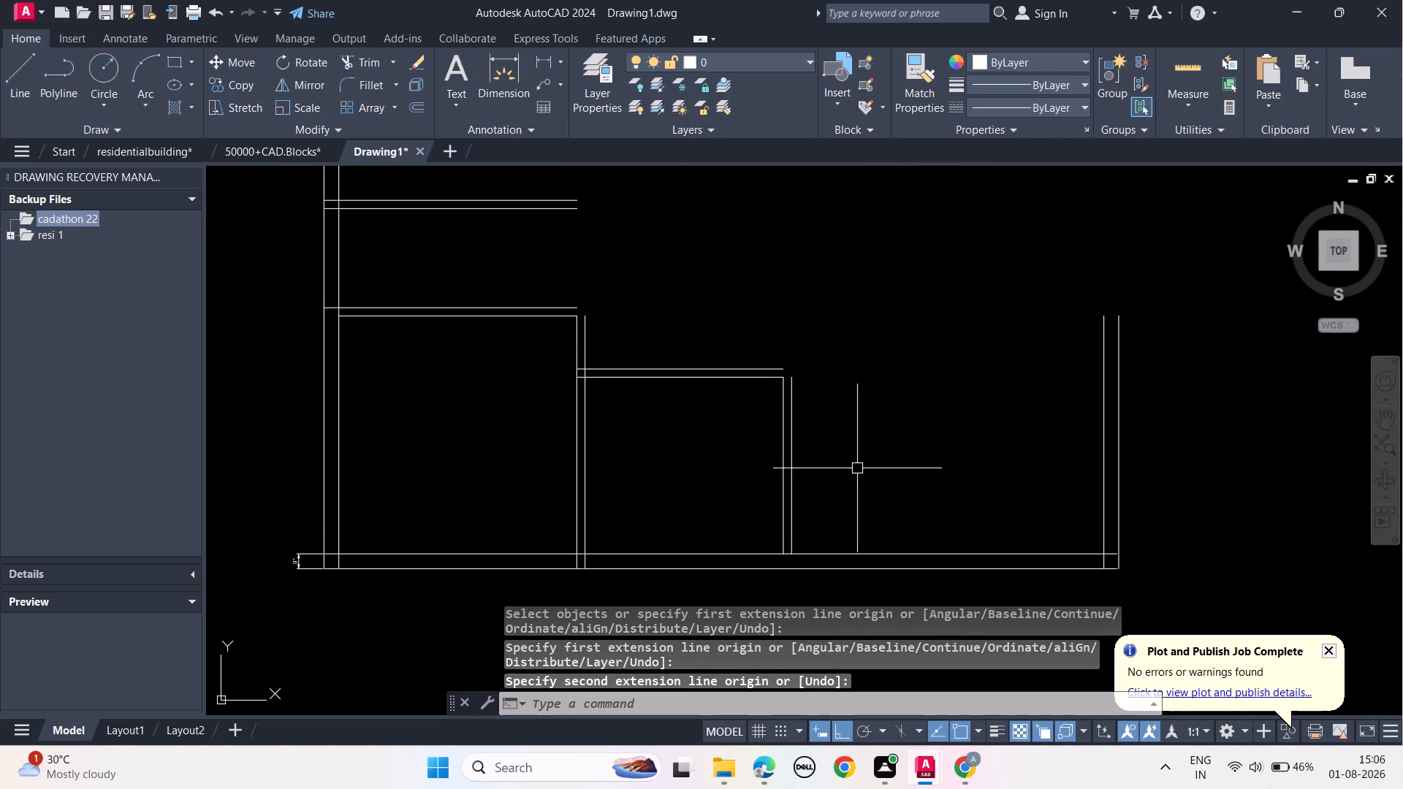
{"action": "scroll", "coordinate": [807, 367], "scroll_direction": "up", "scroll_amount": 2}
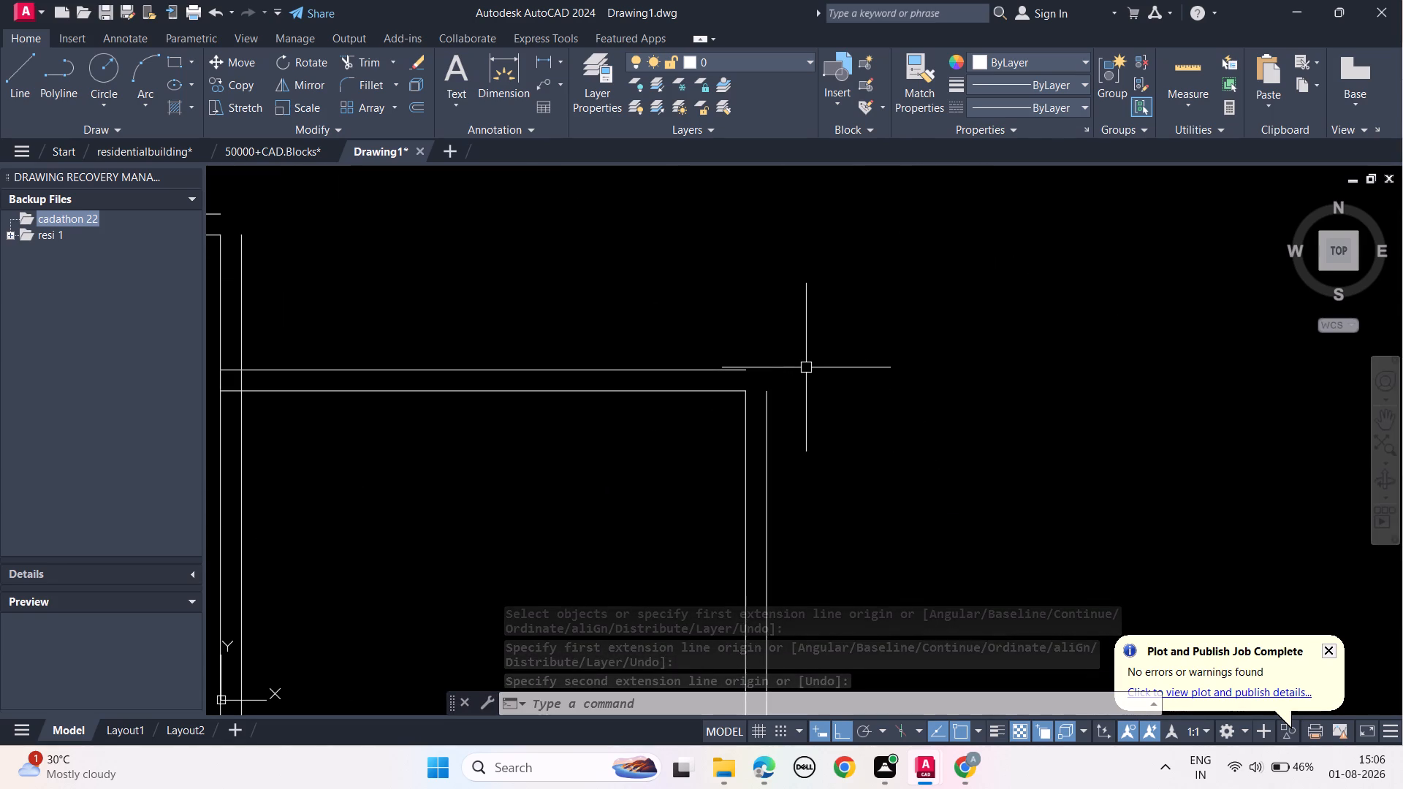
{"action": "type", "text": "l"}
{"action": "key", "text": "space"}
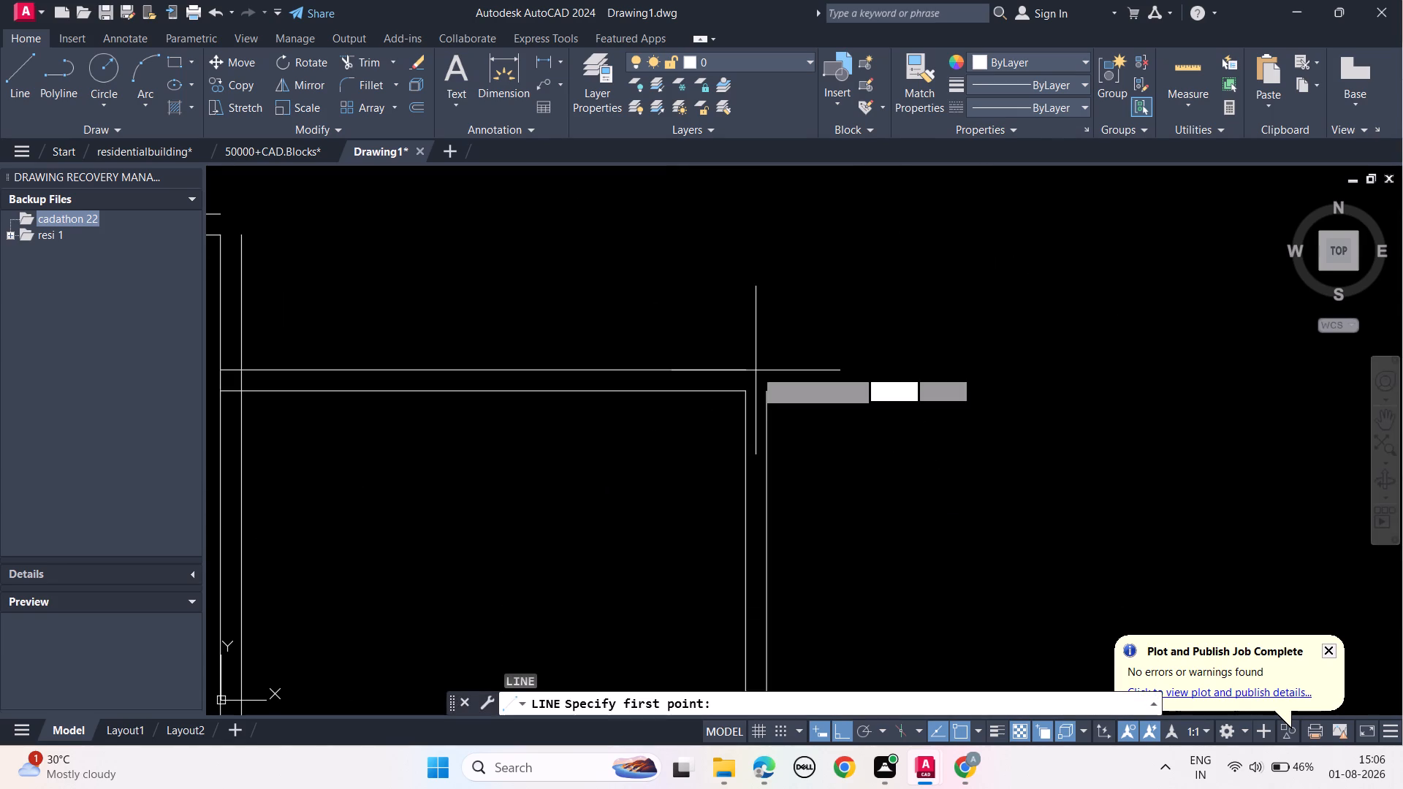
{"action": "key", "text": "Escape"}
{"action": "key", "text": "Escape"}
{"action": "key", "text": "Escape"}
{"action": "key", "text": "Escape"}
Stretch the right end of the landing's upper line horizontally past the landing wall's right face.
{"action": "left_click", "coordinate": [723, 366]}
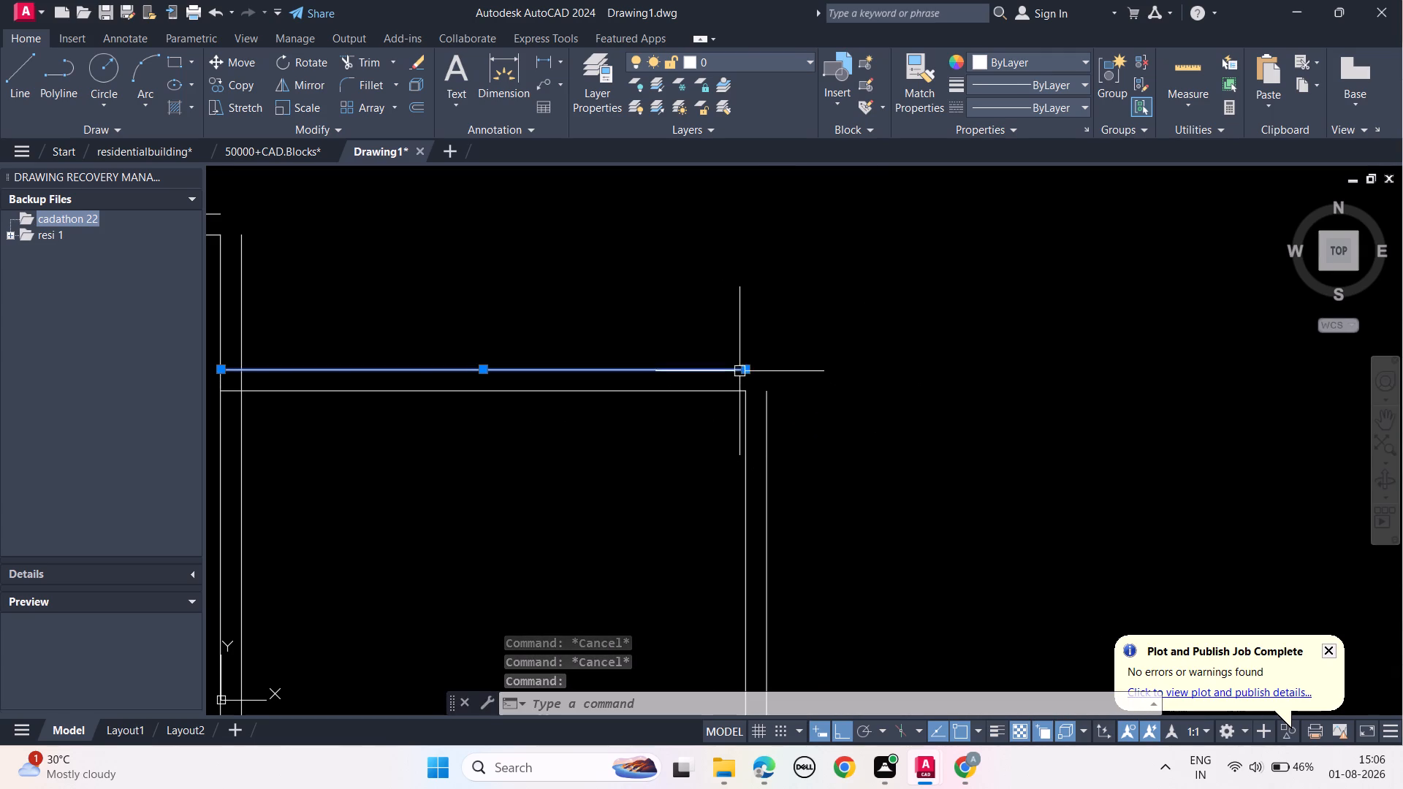
{"action": "left_click", "coordinate": [743, 367]}
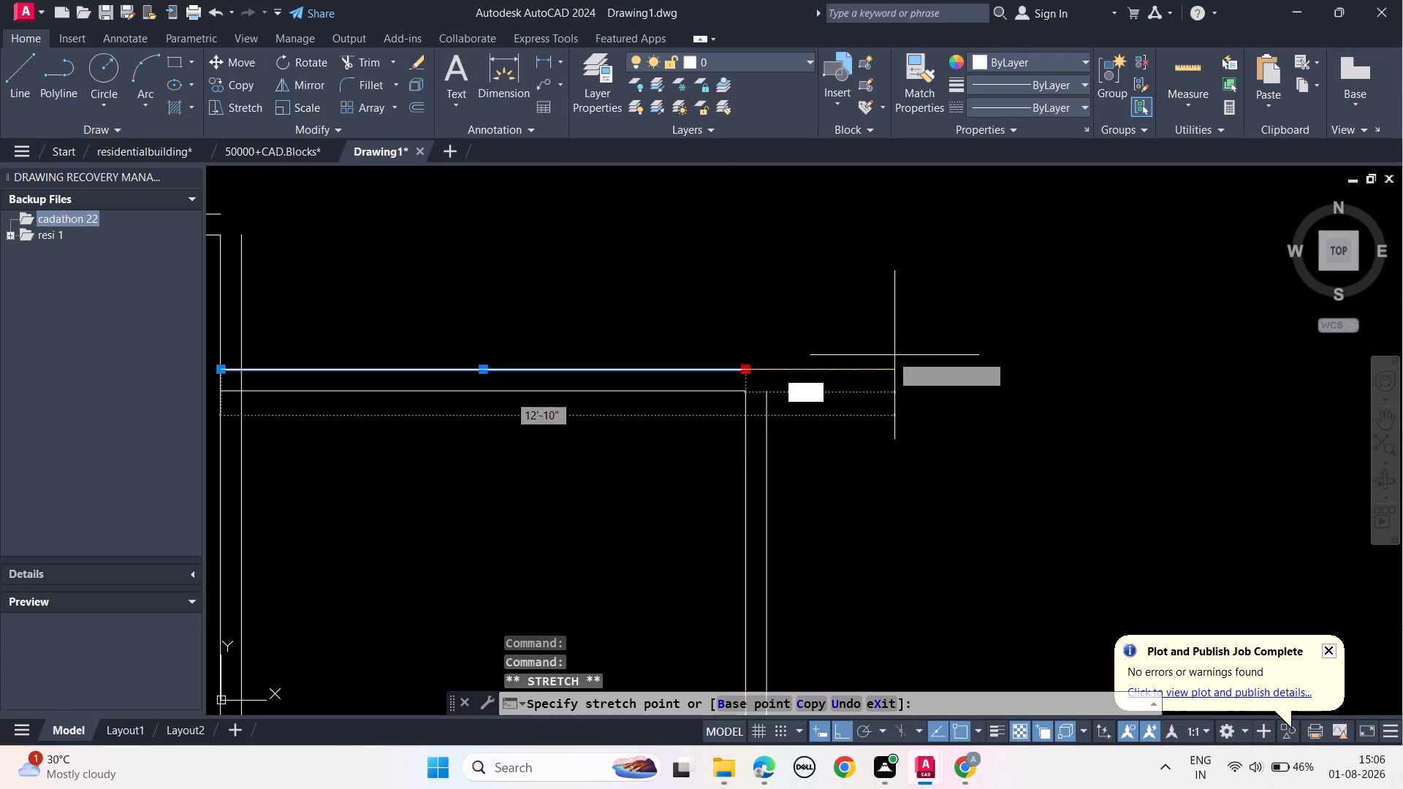
{"action": "left_click", "coordinate": [806, 357]}
{"action": "key", "text": "Escape"}
{"action": "key", "text": "Escape"}
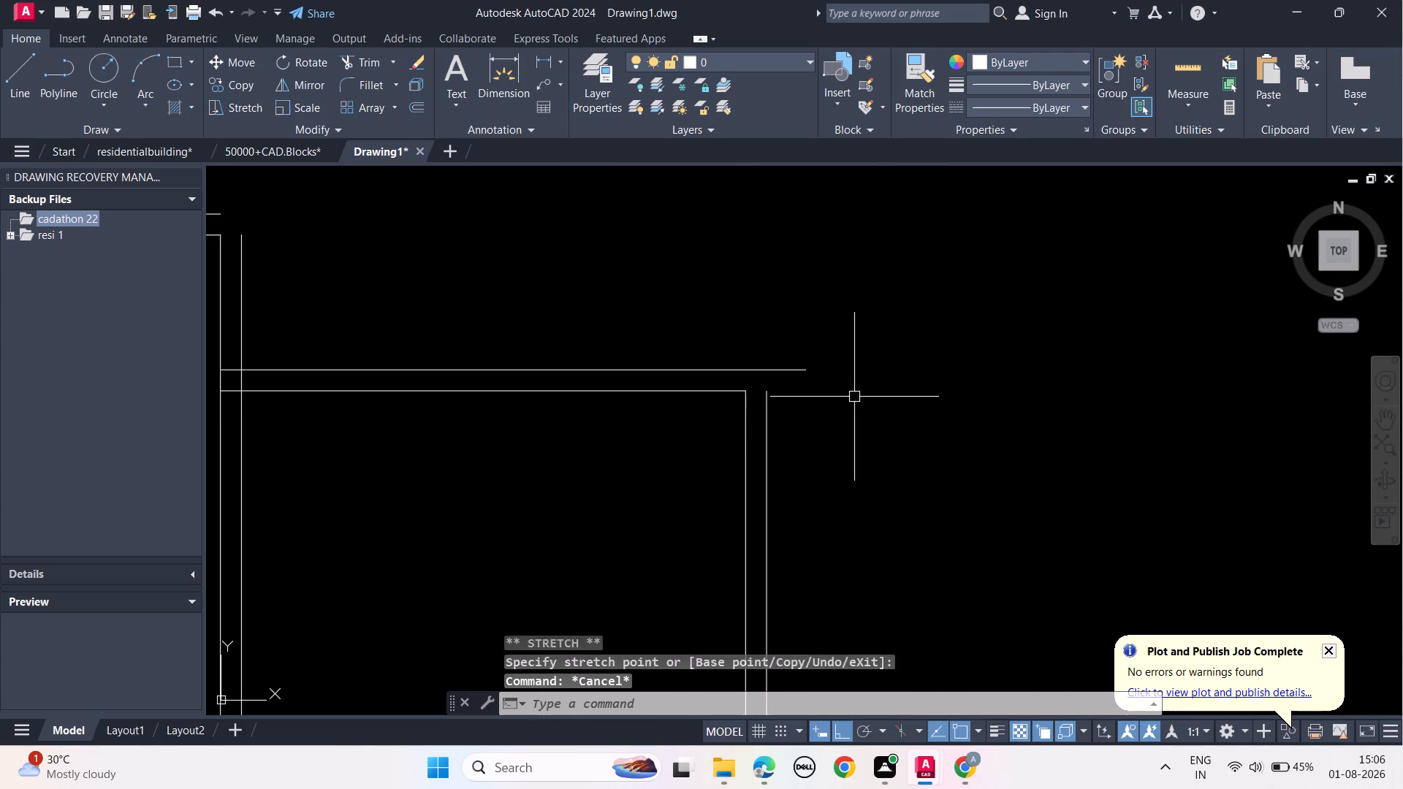
{"action": "key", "text": "Escape"}
{"action": "key", "text": "Escape"}
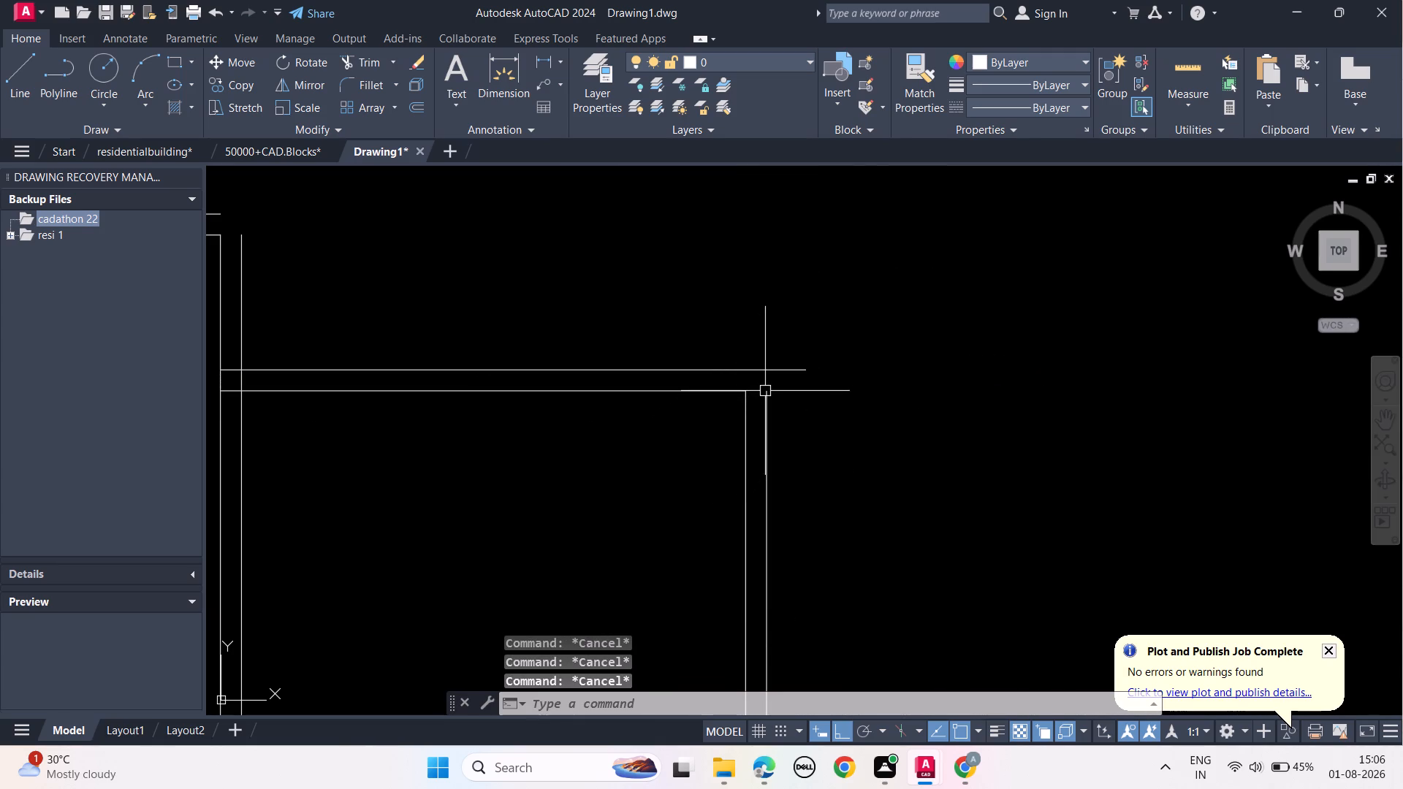
Stretch the top end of the landing wall's outer vertical line upward past the landing's upper line.
{"action": "left_click", "coordinate": [765, 391]}
{"action": "left_click_drag", "start_coordinate": [771, 395], "coordinate": [773, 379]}
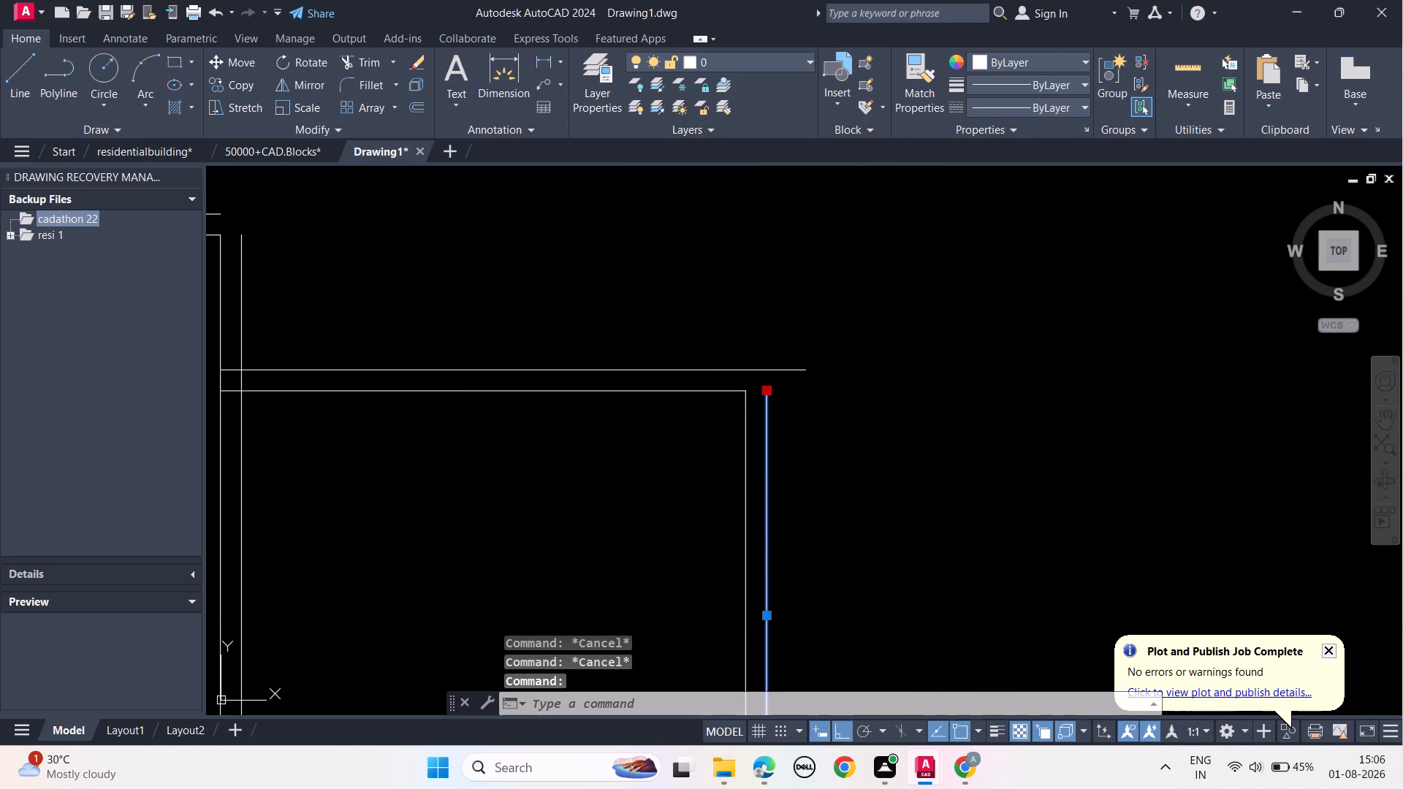
{"action": "left_click_drag", "start_coordinate": [773, 379], "coordinate": [783, 315]}
{"action": "left_click", "coordinate": [783, 315]}
{"action": "key", "text": "Escape"}
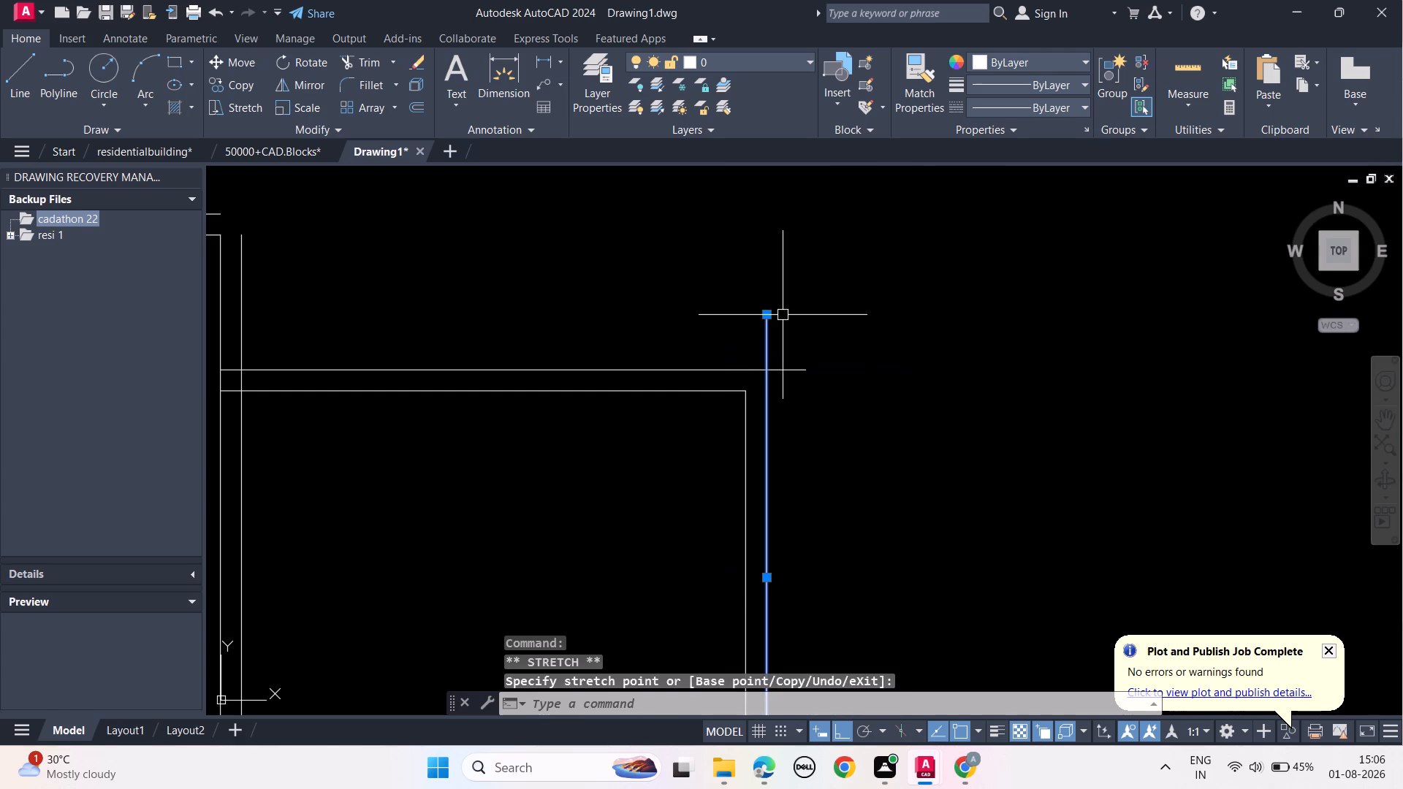
{"action": "key", "text": "Escape"}
{"action": "key", "text": "Escape"}
{"action": "key", "text": "Escape"}
Trim the horizontal and vertical overhangs at the landing's outer corner to form a clean corner.
{"action": "type", "text": "tr"}
{"action": "key", "text": "space"}
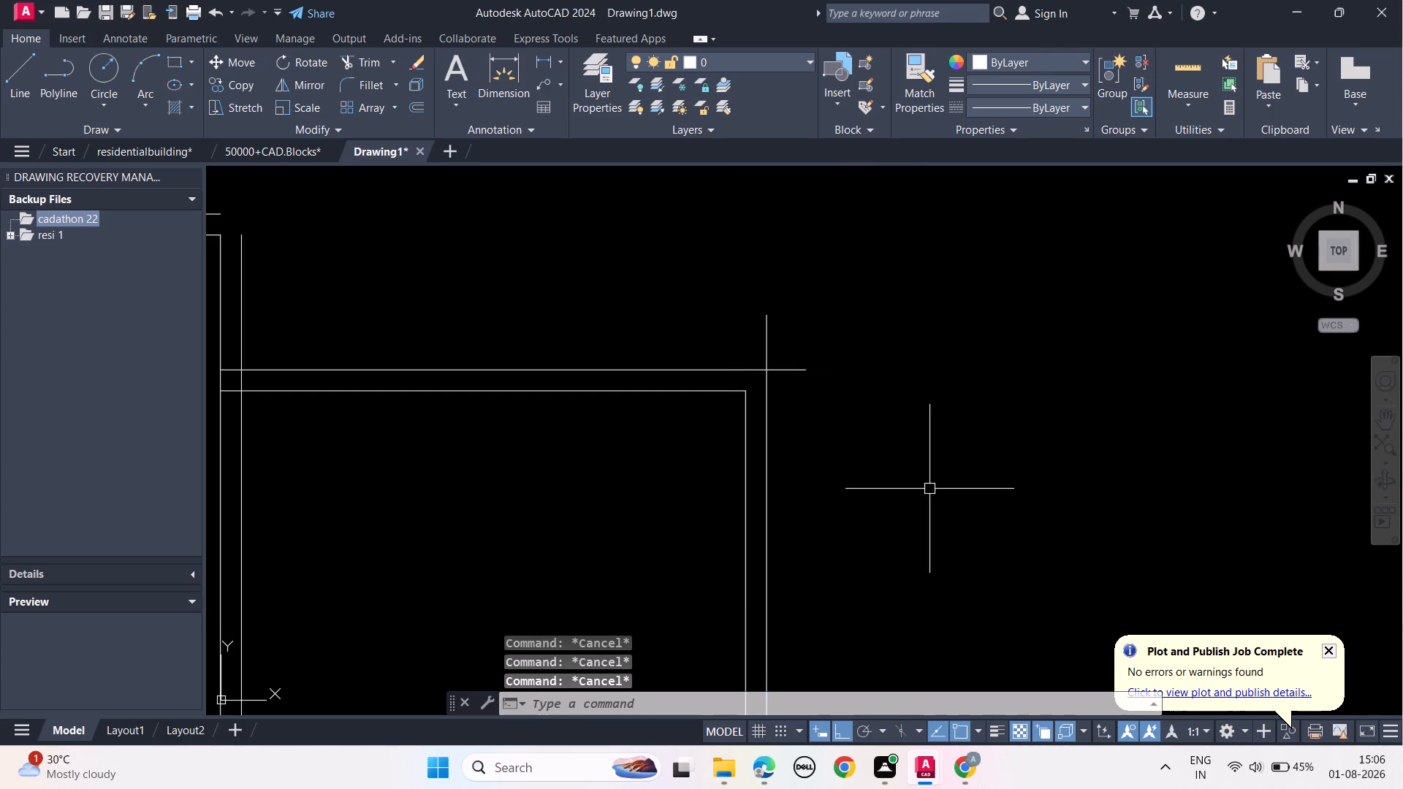
{"action": "left_click", "coordinate": [796, 373]}
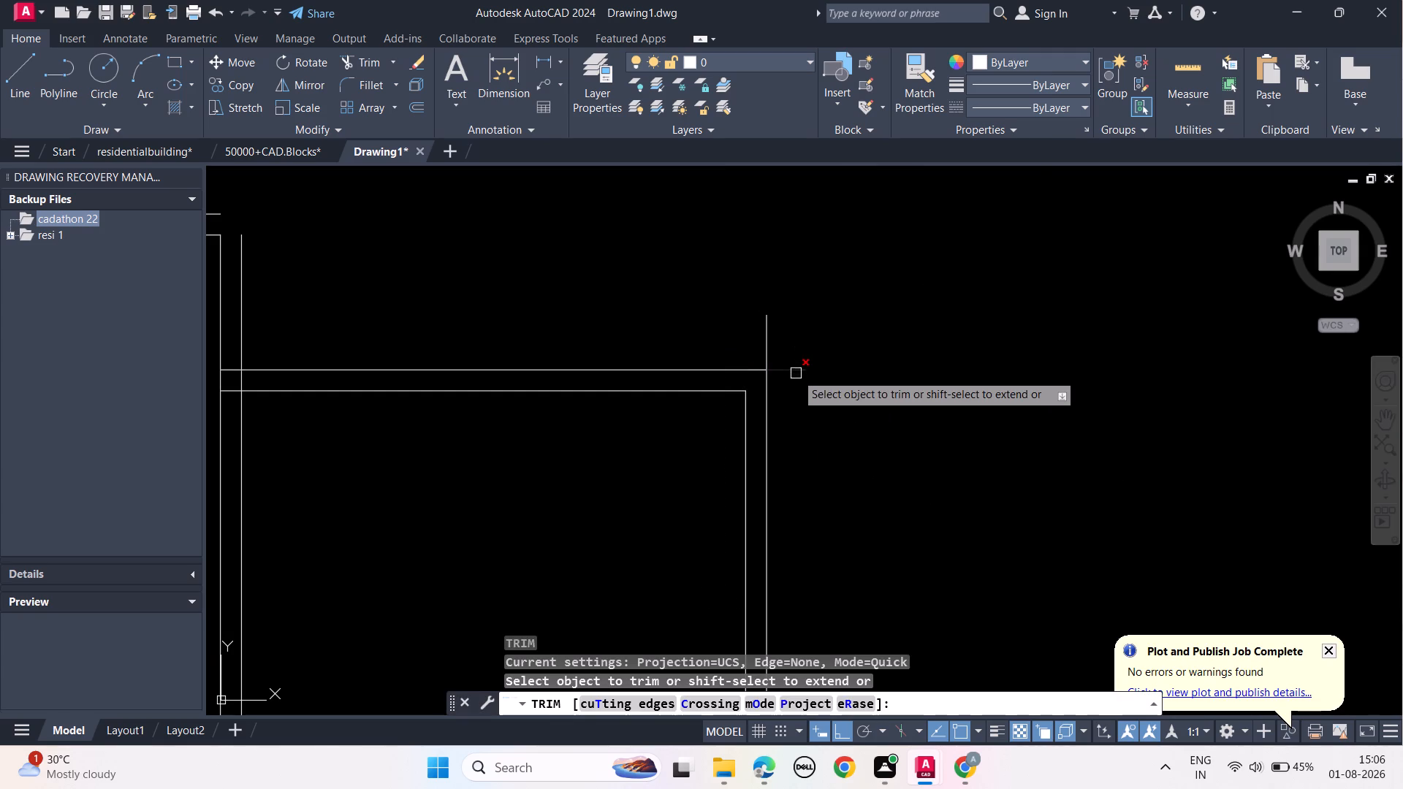
{"action": "left_click", "coordinate": [766, 338]}
{"action": "key", "text": "Escape"}
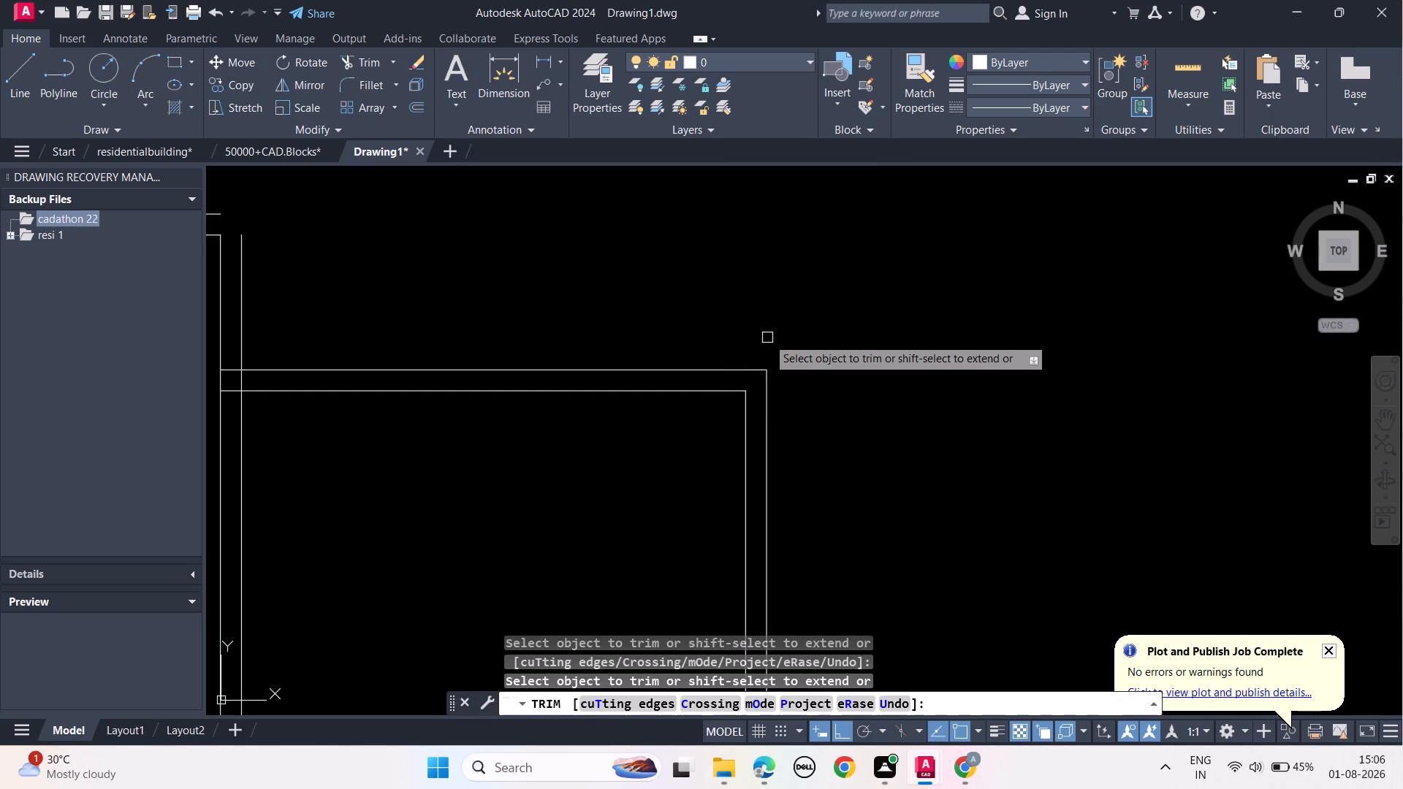
{"action": "key", "text": "Escape"}
{"action": "key", "text": "Escape"}
{"action": "key", "text": "Escape"}
{"action": "key", "text": "Escape"}
{"action": "key", "text": "Escape"}
{"action": "key", "text": "Escape"}
{"action": "key", "text": "Escape"}
{"action": "key", "text": "Escape"}
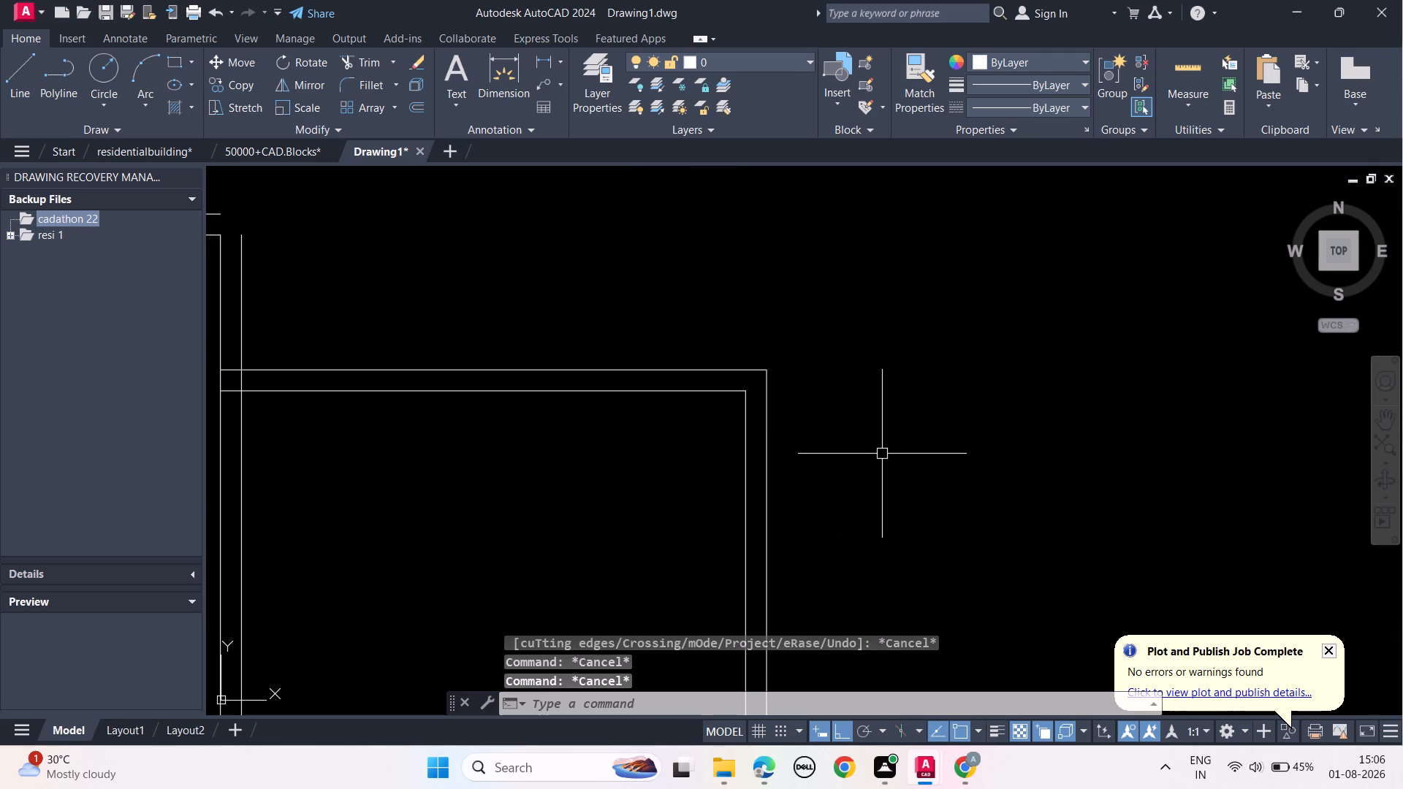
Trim the landing lines inside the partition wall and the partition's right line between them to open the junction.
{"action": "scroll", "coordinate": [899, 389], "scroll_direction": "down", "scroll_amount": 1}
{"action": "middle_click_drag", "start_coordinate": [662, 501], "coordinate": [861, 537]}
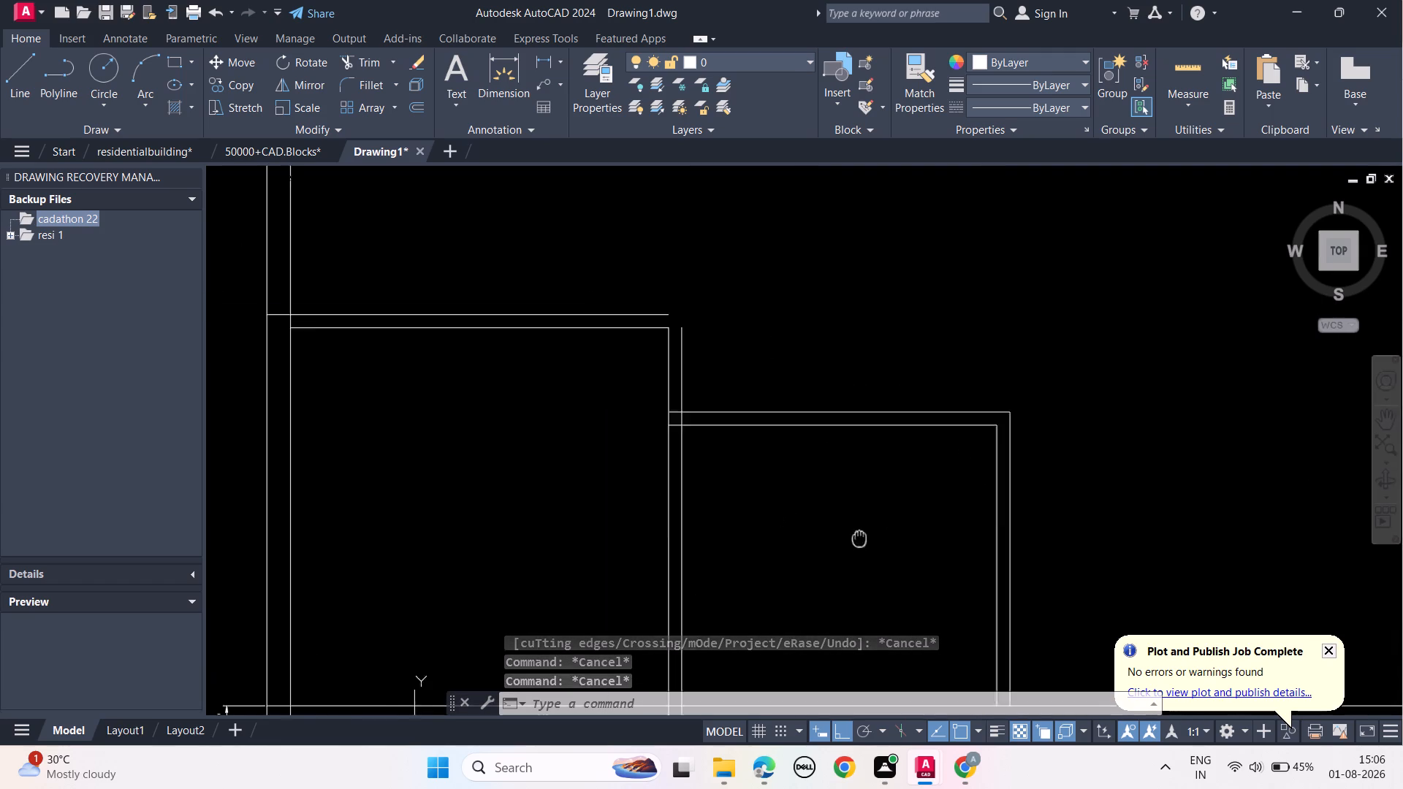
{"action": "middle_click_drag", "start_coordinate": [861, 537], "coordinate": [901, 543]}
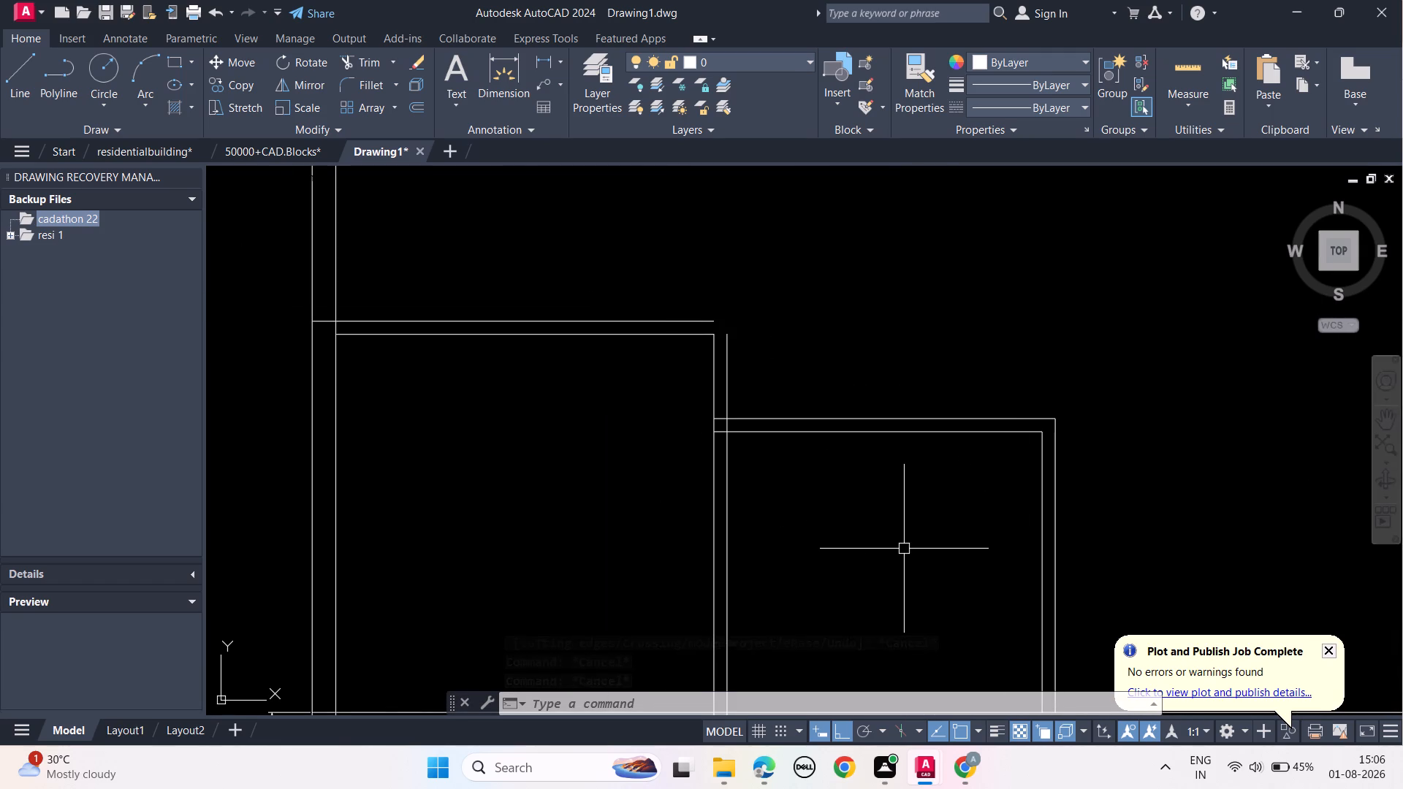
{"action": "type", "text": "tr"}
{"action": "key", "text": "space"}
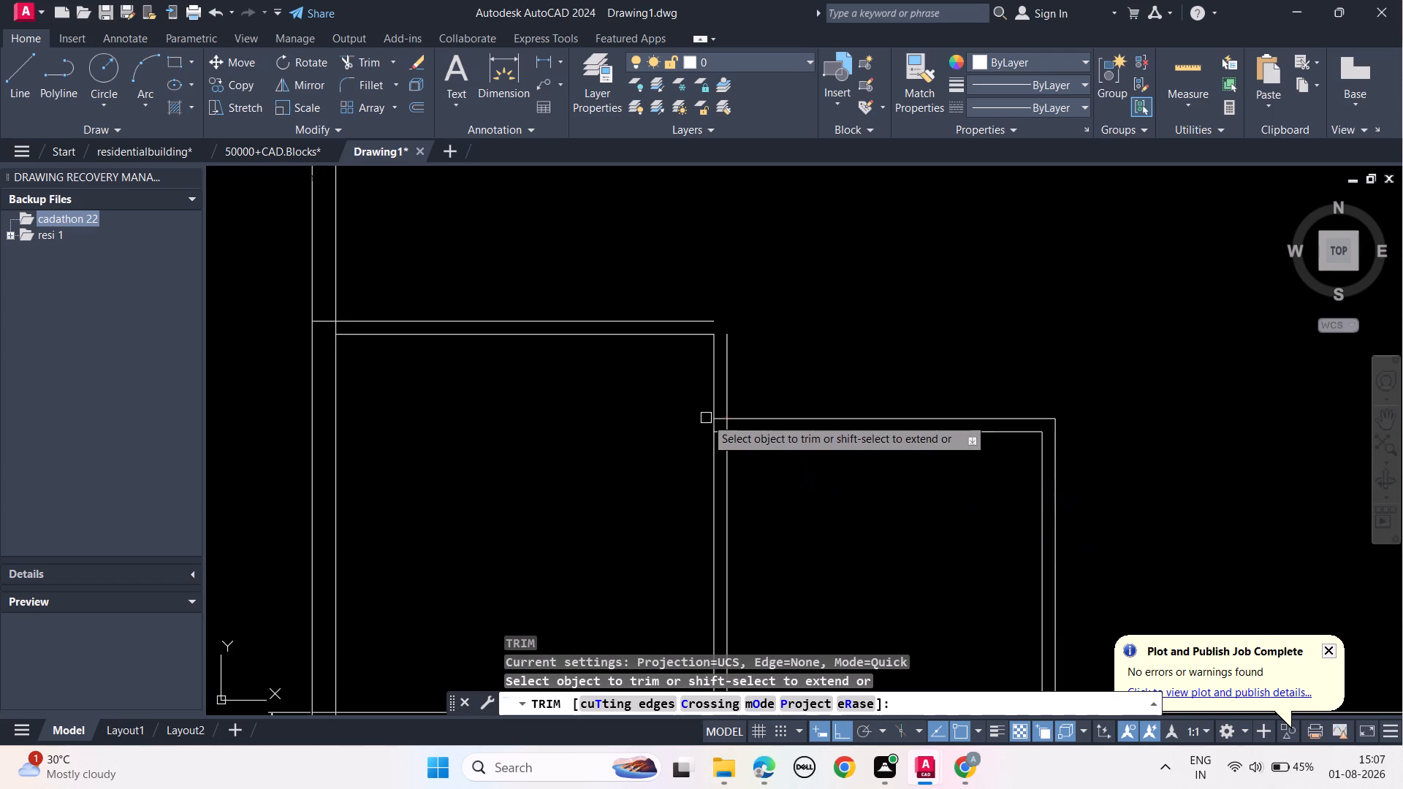
{"action": "scroll", "coordinate": [706, 418], "scroll_direction": "up", "scroll_amount": 2}
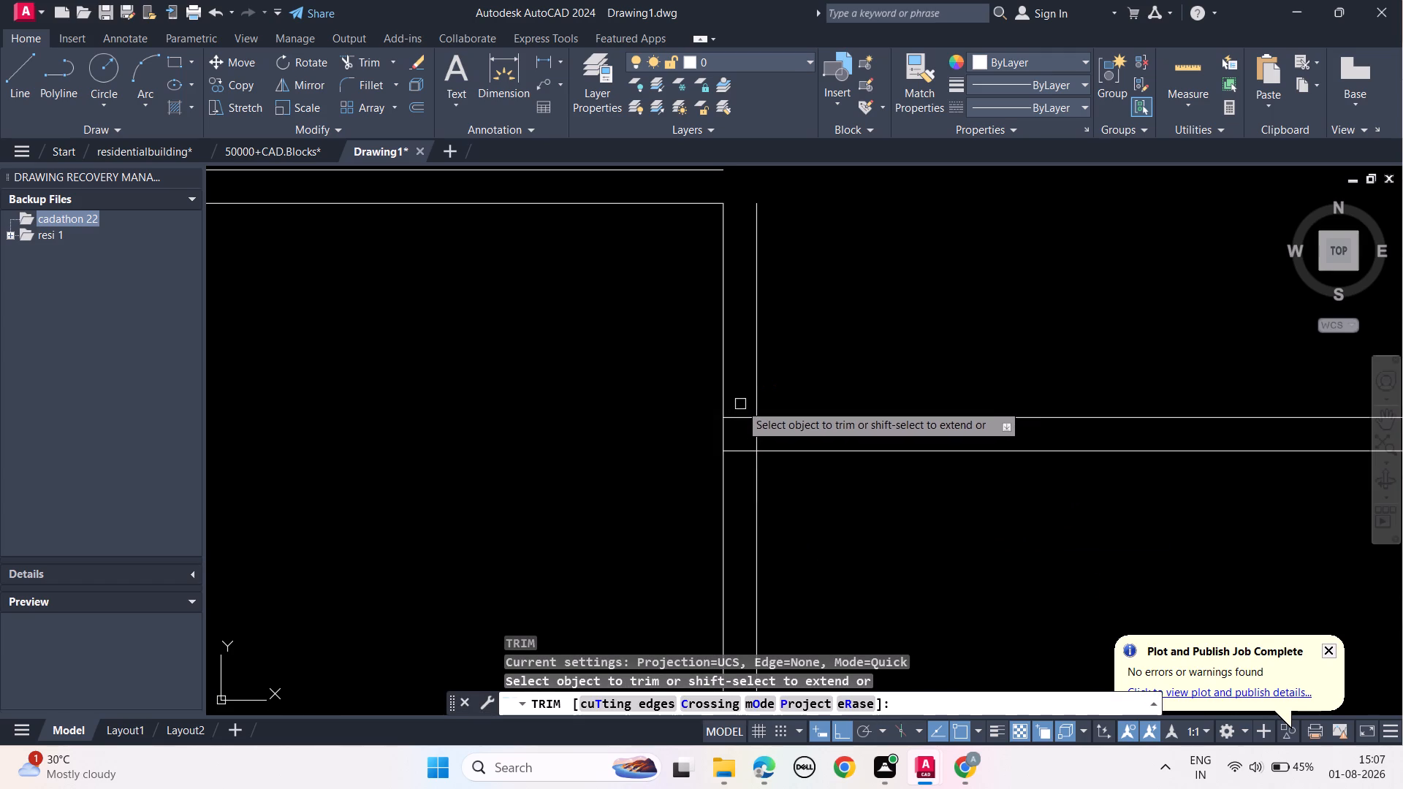
{"action": "left_click_drag", "start_coordinate": [740, 404], "coordinate": [739, 471]}
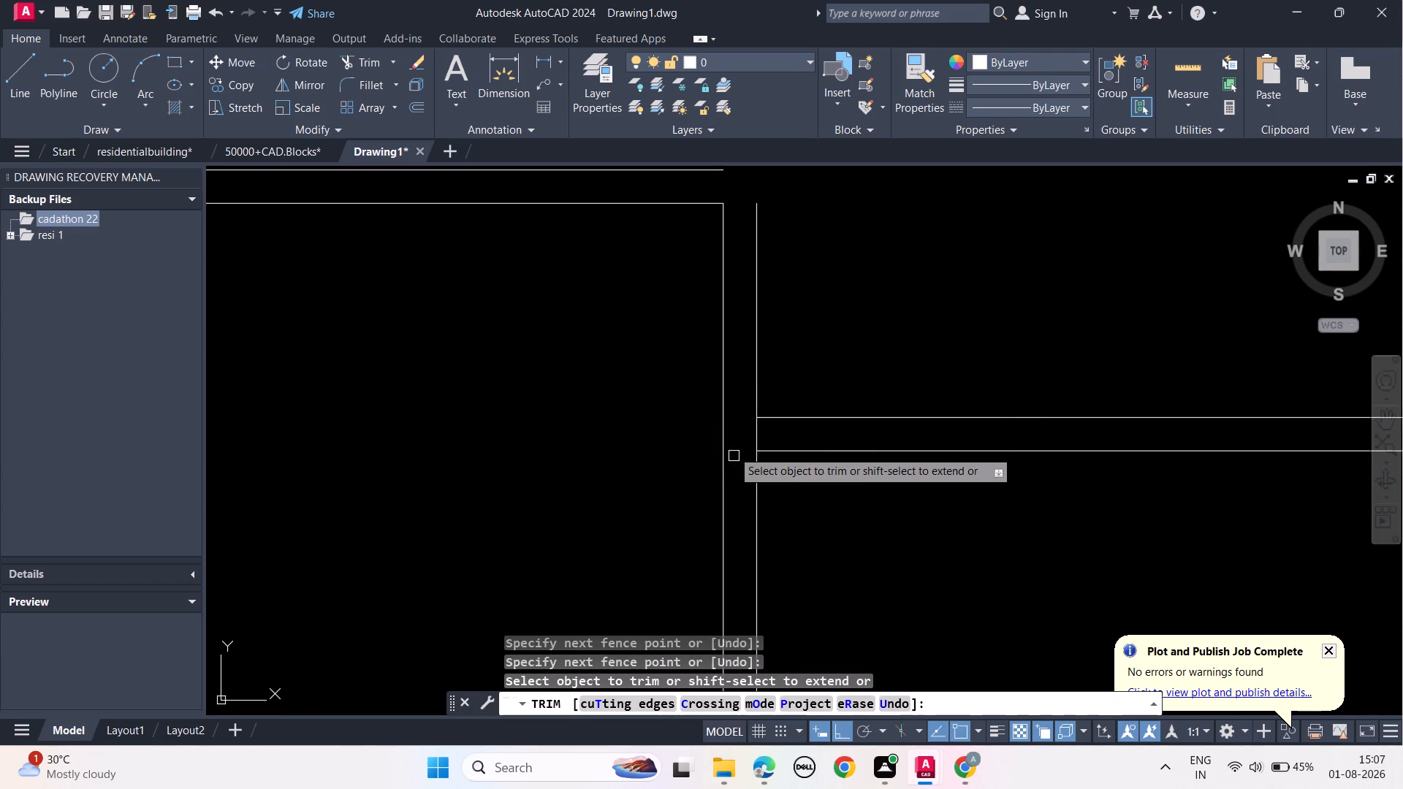
{"action": "left_click_drag", "start_coordinate": [737, 430], "coordinate": [785, 430]}
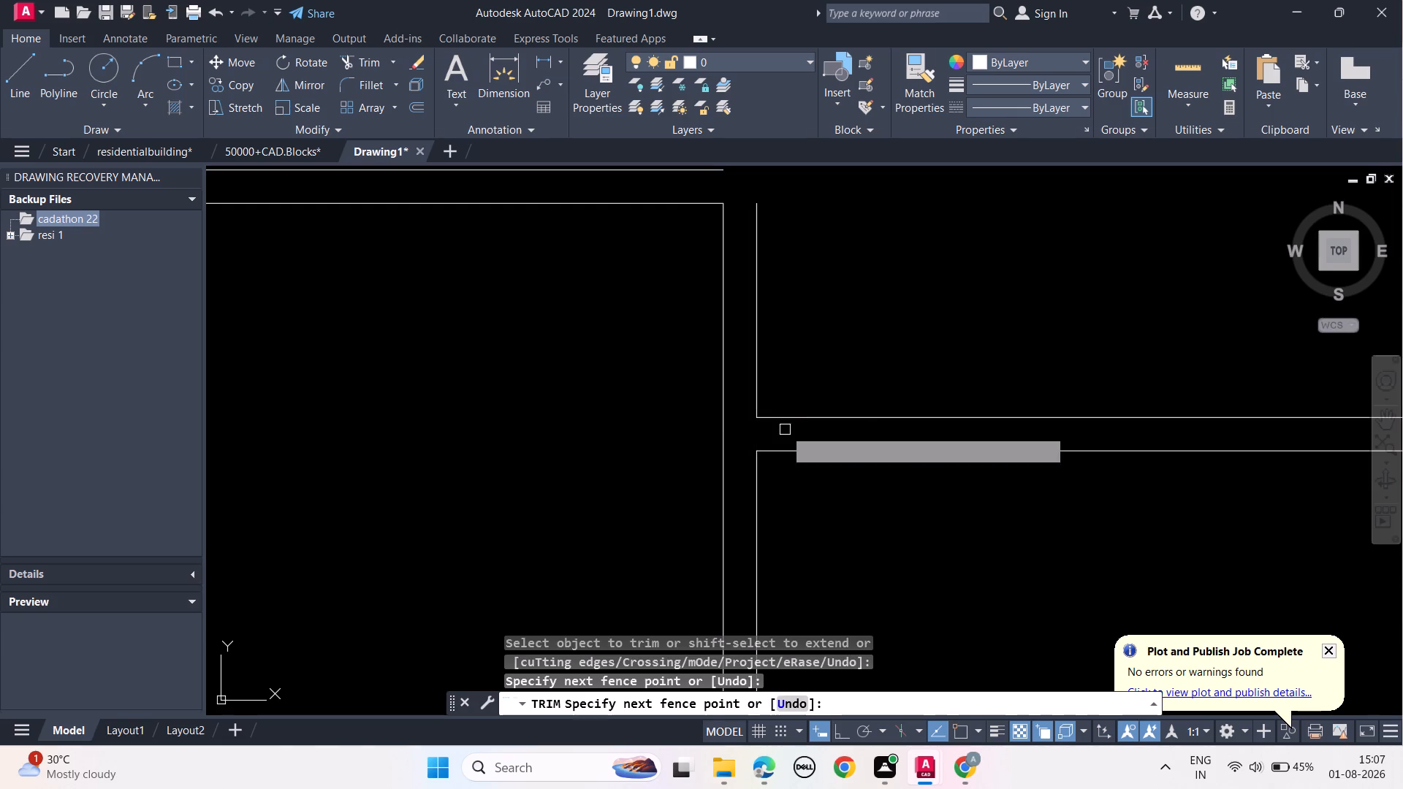
{"action": "key", "text": "Escape"}
{"action": "key", "text": "Escape"}
{"action": "key", "text": "Escape"}
{"action": "key", "text": "Escape"}
{"action": "key", "text": "Escape"}
{"action": "key", "text": "Escape"}
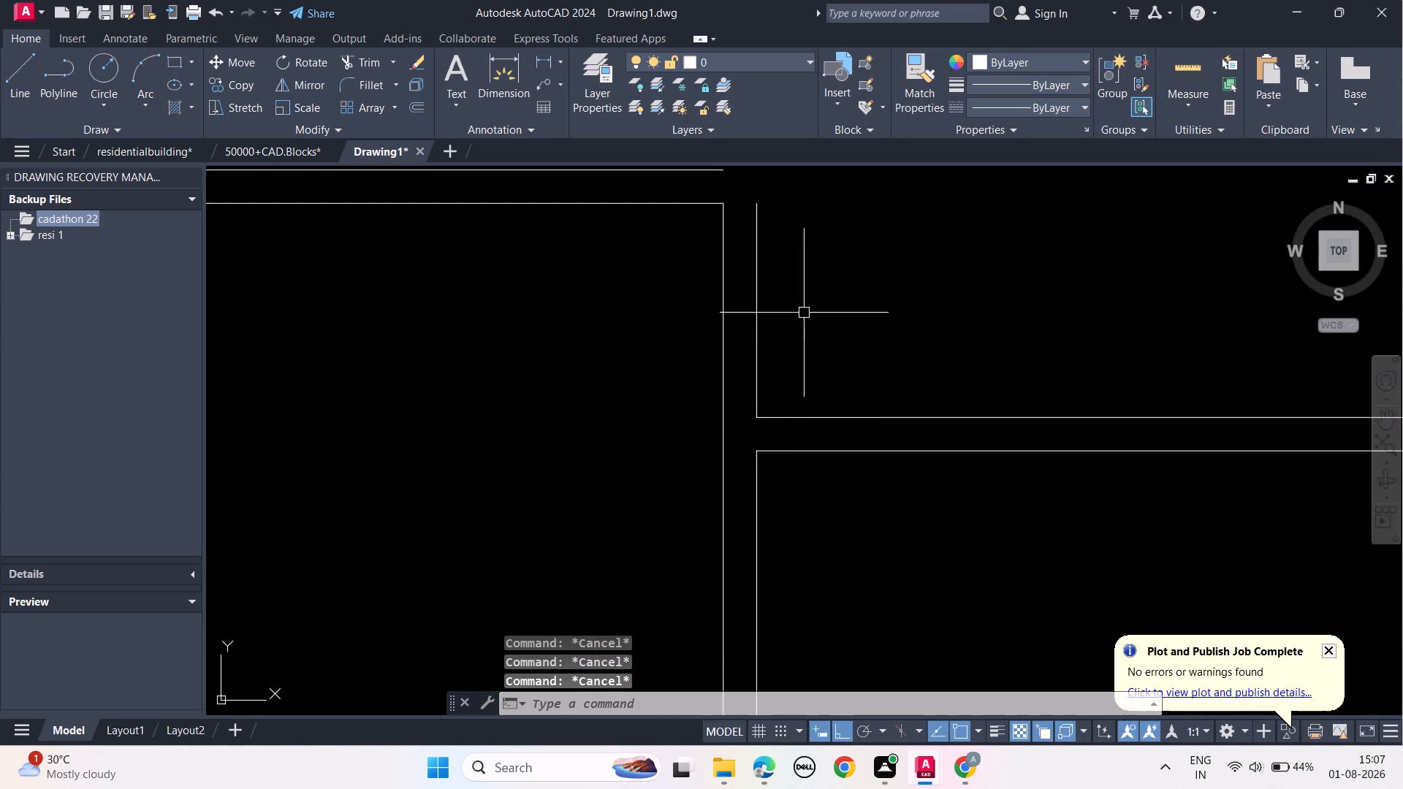
Stretch the top end of the partition wall's right line upward past the level of the lowest storey slab's upper line.
{"action": "middle_click_drag", "start_coordinate": [808, 307], "coordinate": [765, 485]}
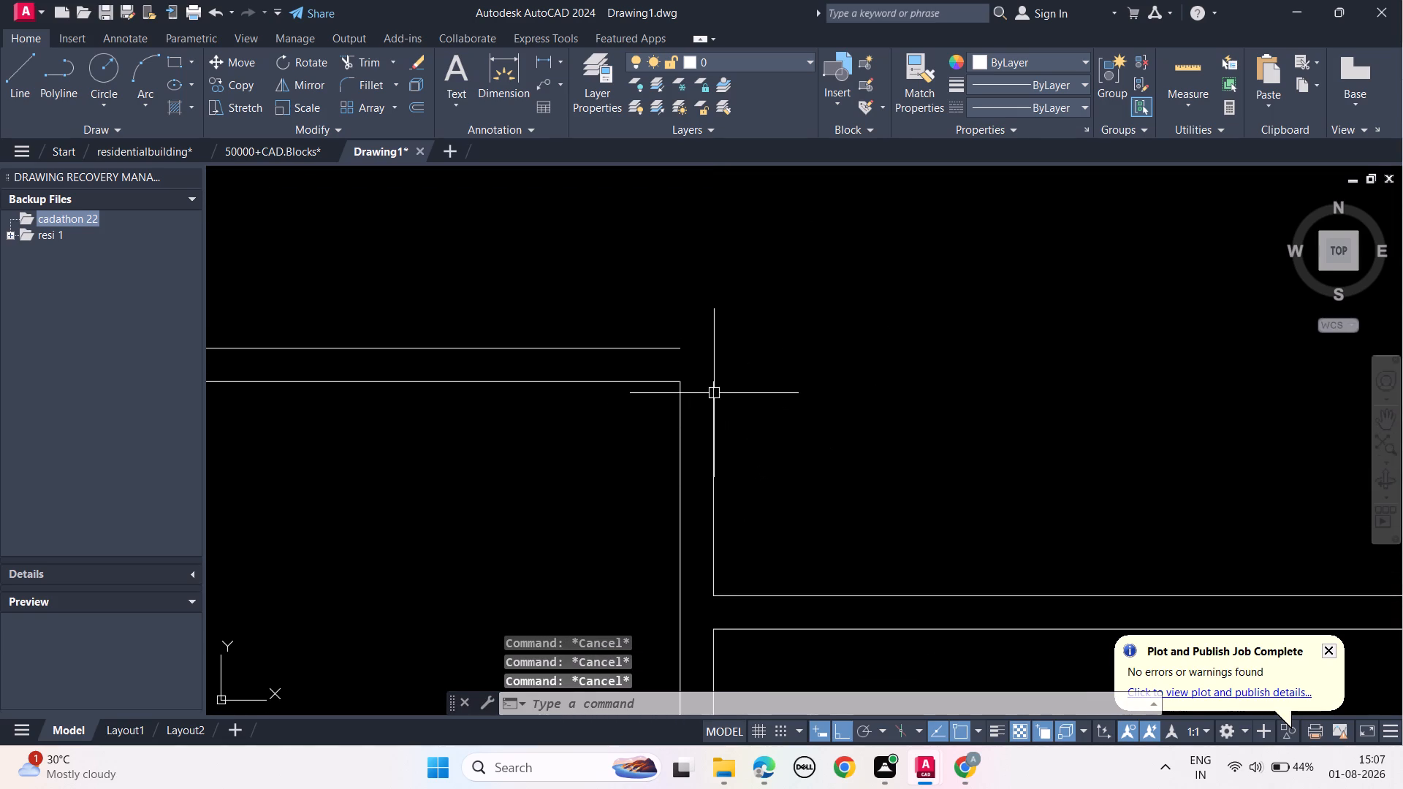
{"action": "key", "text": "Escape"}
{"action": "left_click", "coordinate": [714, 394]}
{"action": "left_click", "coordinate": [714, 384]}
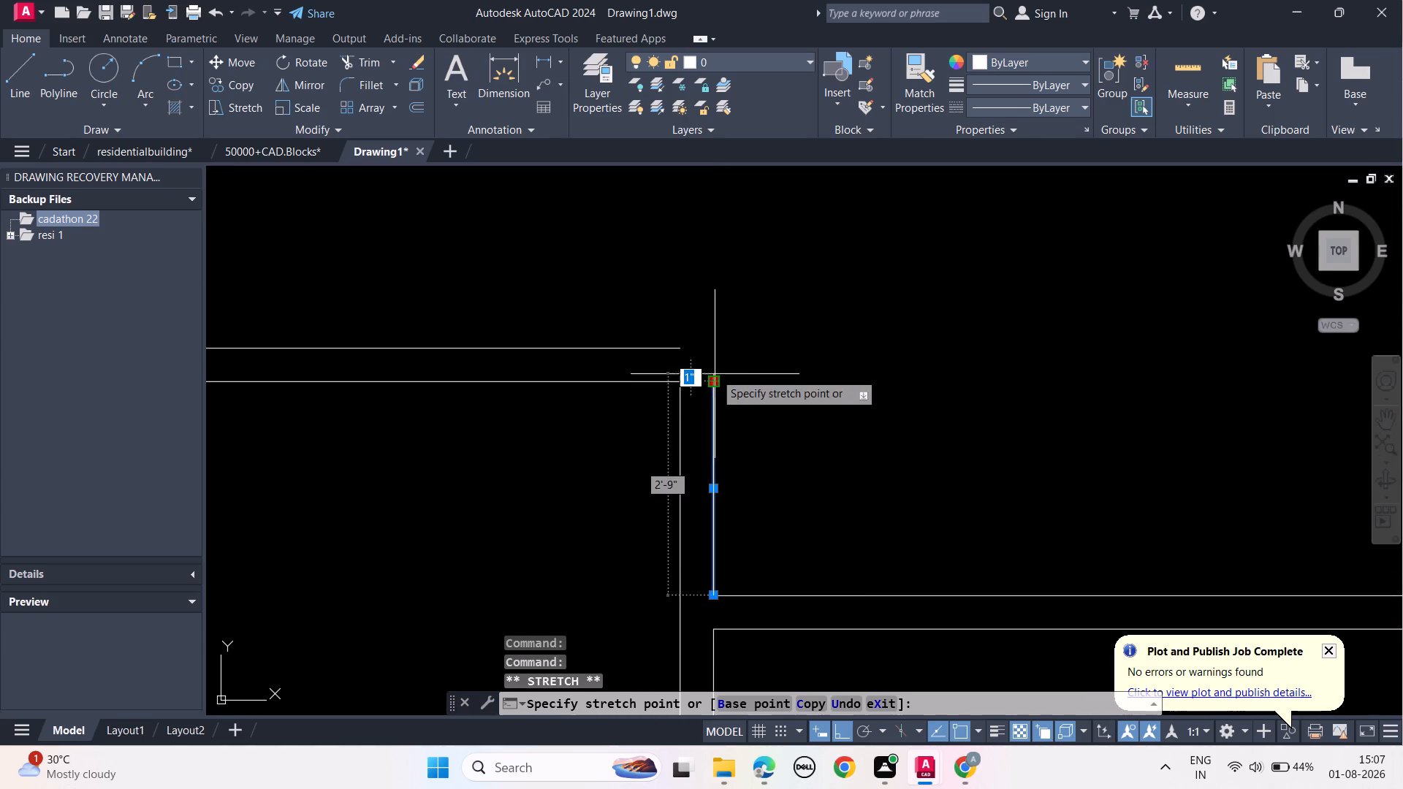
{"action": "left_click", "coordinate": [718, 312]}
{"action": "key", "text": "Escape"}
{"action": "key", "text": "Escape"}
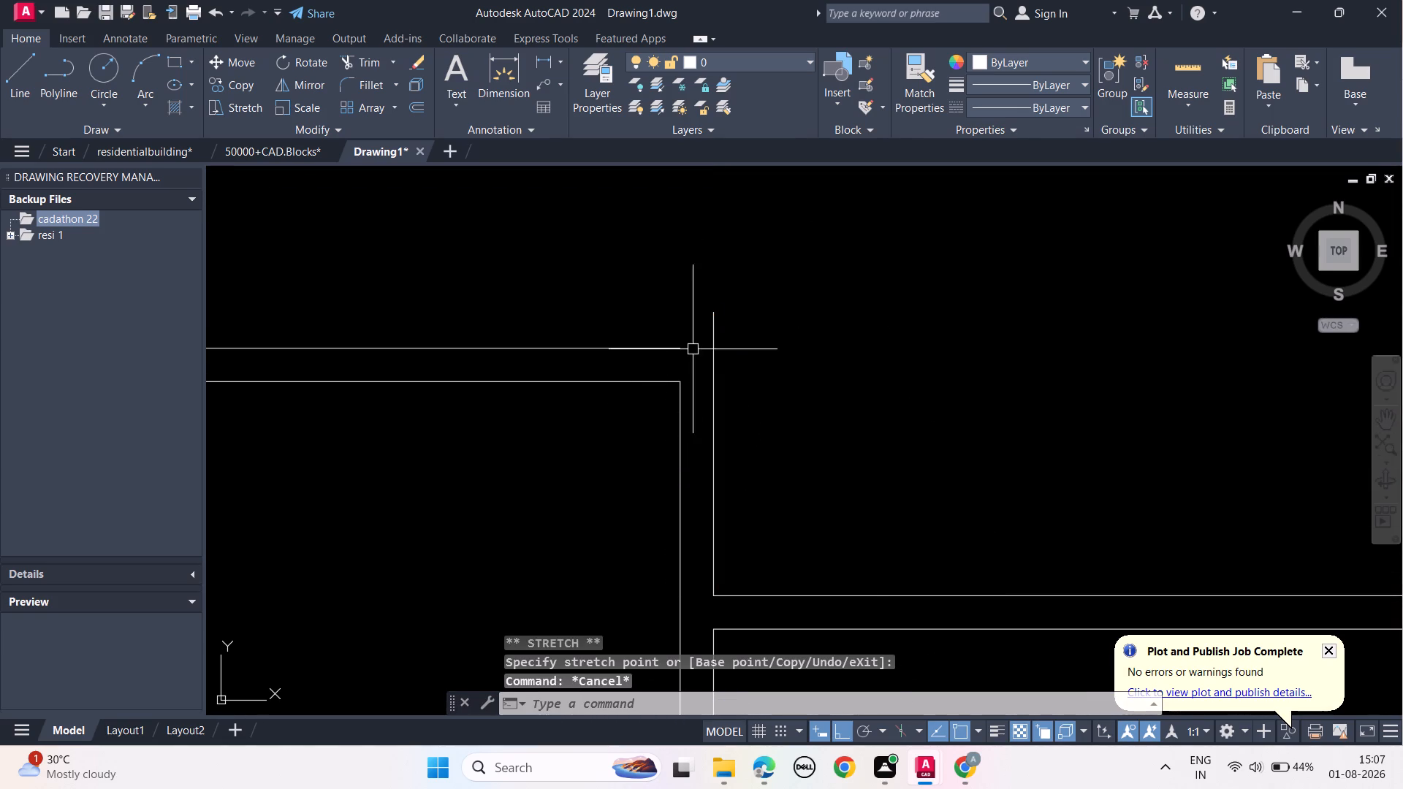
Stretch the right end of the slab's upper line horizontally past the partition wall's right line.
{"action": "left_click", "coordinate": [678, 354]}
{"action": "left_click", "coordinate": [678, 349]}
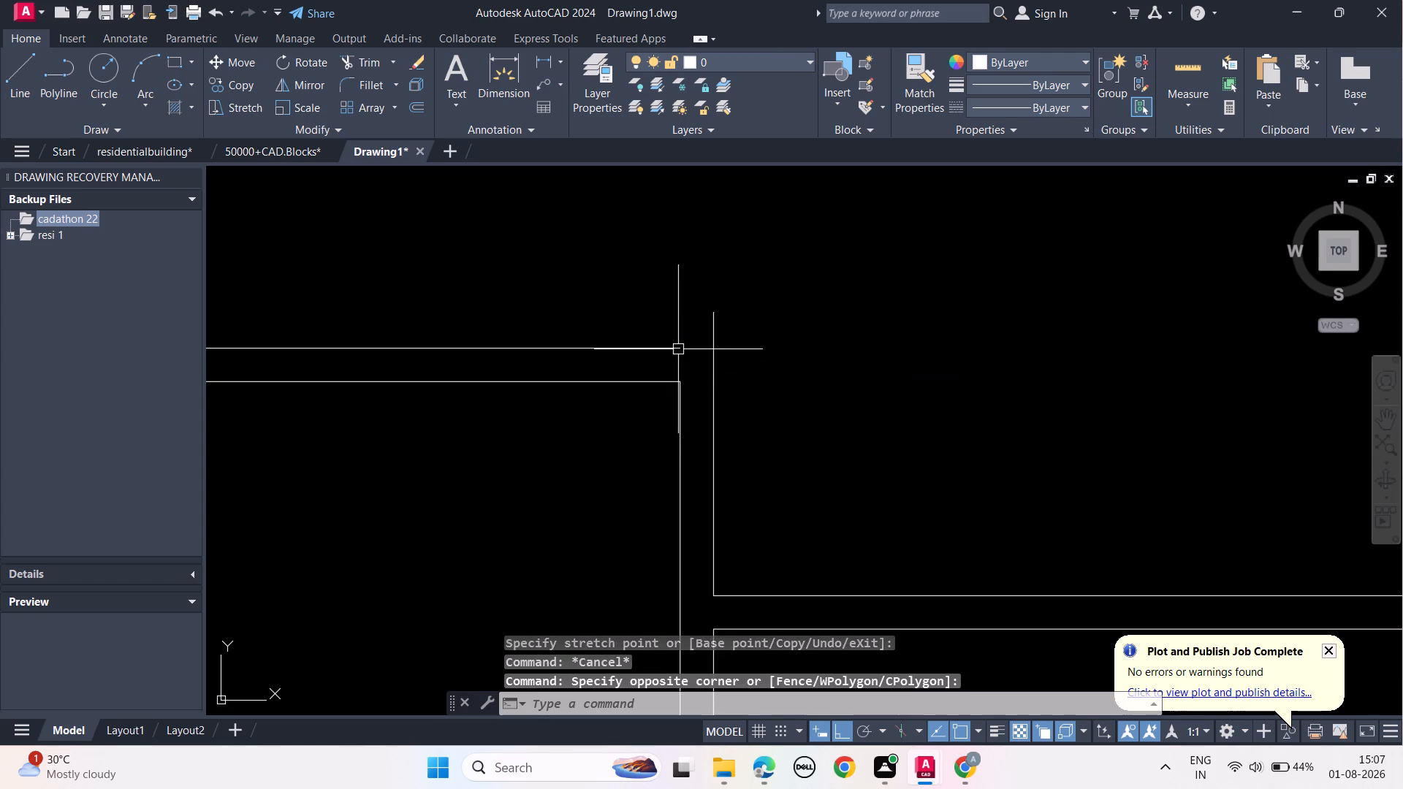
{"action": "left_click", "coordinate": [678, 349]}
{"action": "left_click", "coordinate": [678, 349]}
{"action": "left_click_drag", "start_coordinate": [678, 349], "coordinate": [728, 354]}
{"action": "left_click", "coordinate": [728, 354]}
{"action": "key", "text": "Escape"}
{"action": "key", "text": "Escape"}
{"action": "key", "text": "Escape"}
{"action": "key", "text": "Escape"}
{"action": "key", "text": "Escape"}
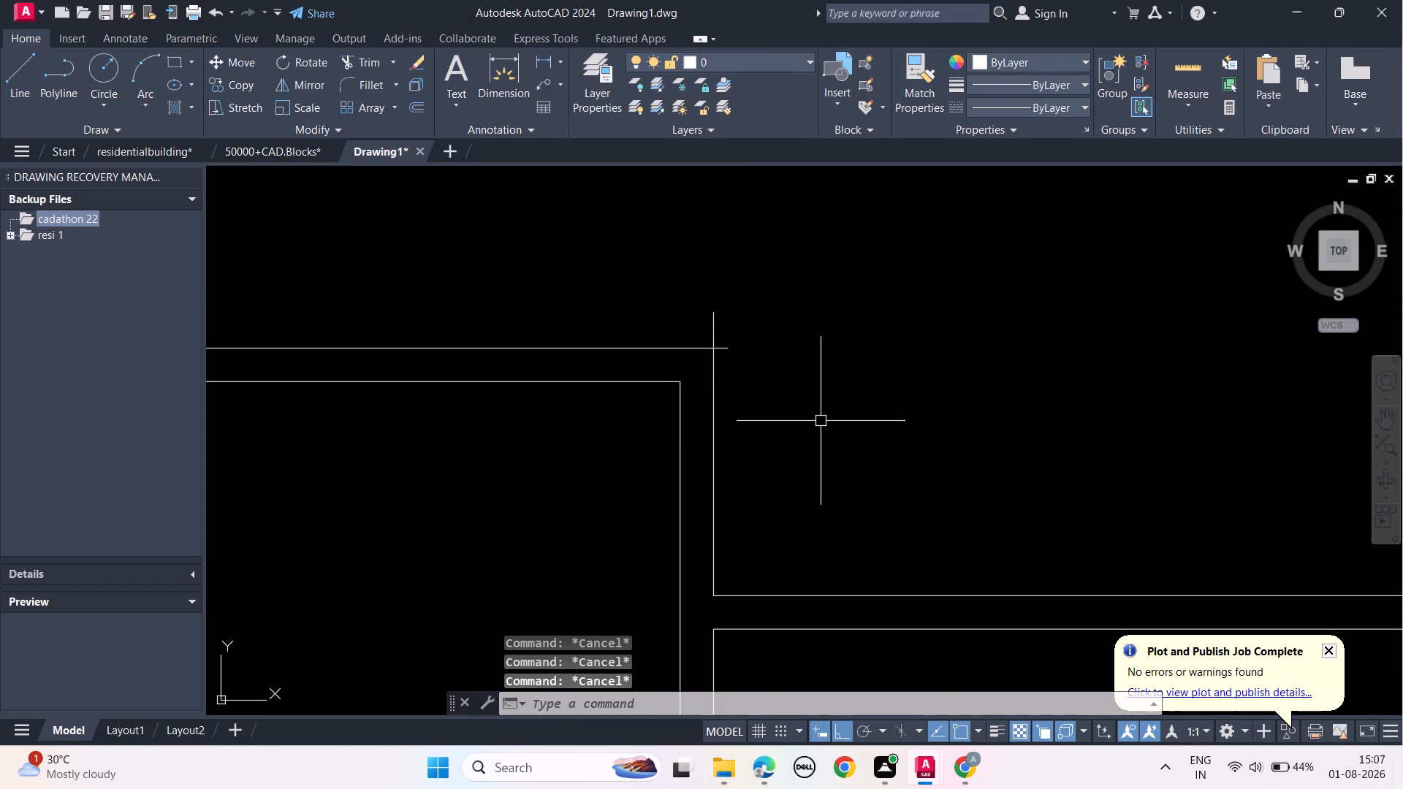
Trim the vertical and horizontal overhangs where the slab's upper line meets the partition wall's right line.
{"action": "type", "text": "tr"}
{"action": "key", "text": "space"}
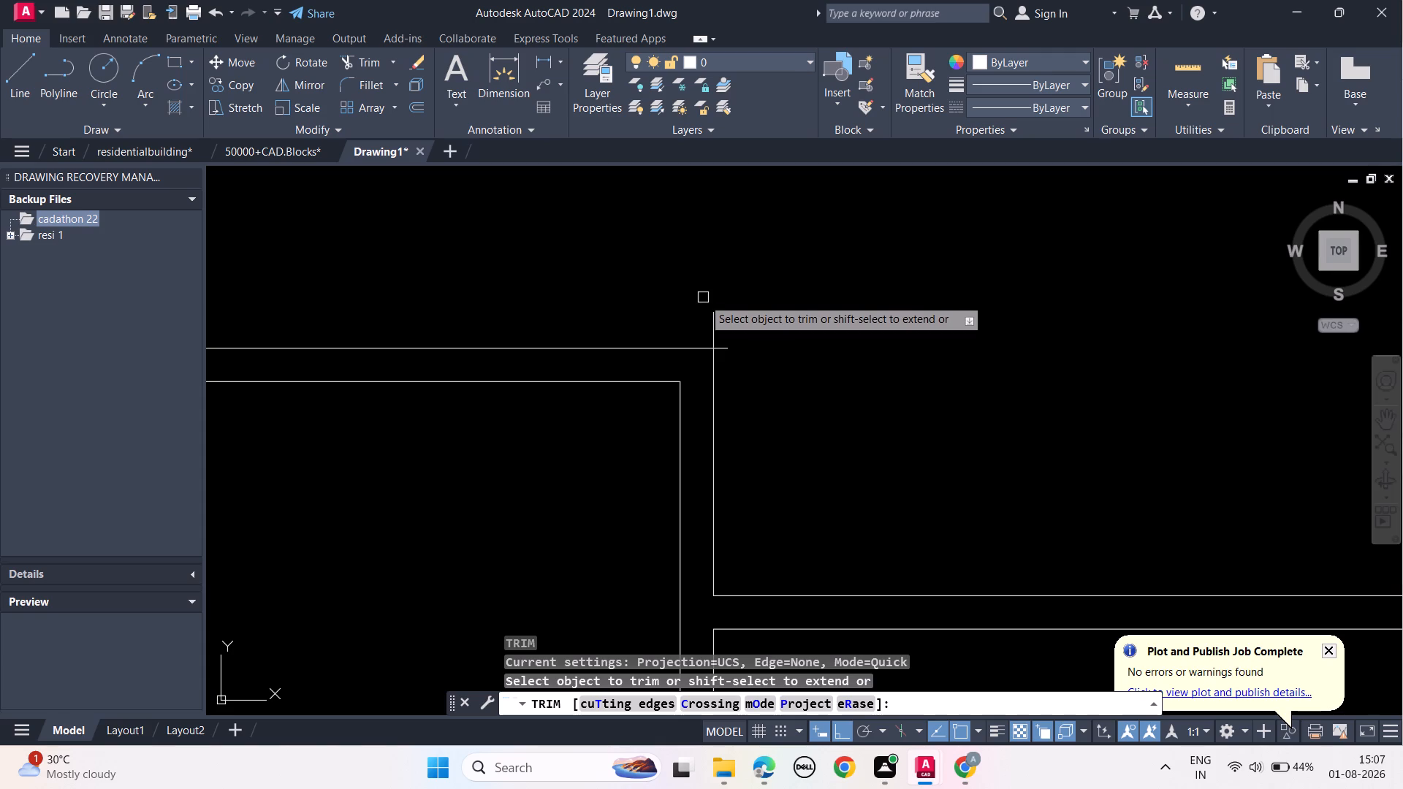
{"action": "left_click", "coordinate": [715, 327]}
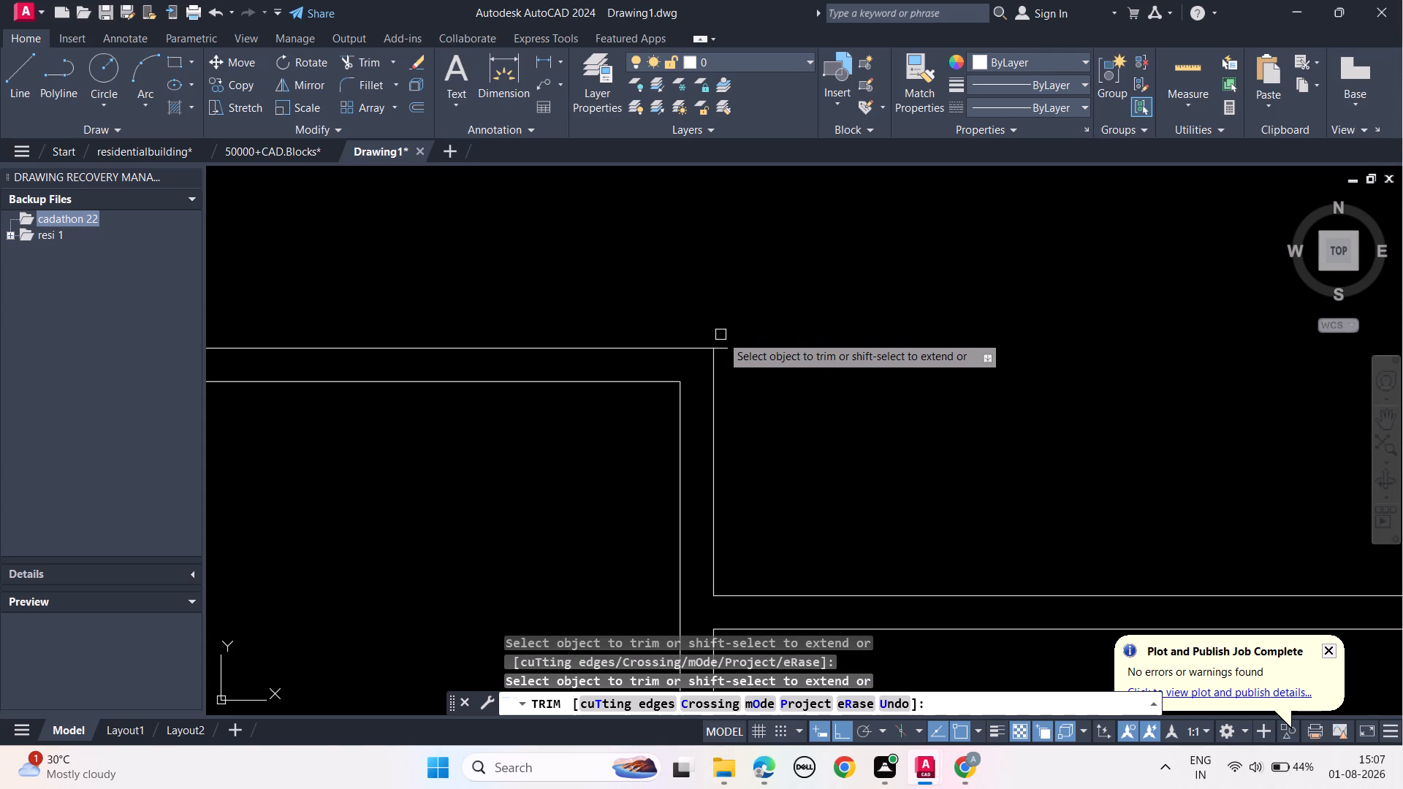
{"action": "left_click", "coordinate": [726, 344]}
{"action": "key", "text": "Escape"}
{"action": "key", "text": "Escape"}
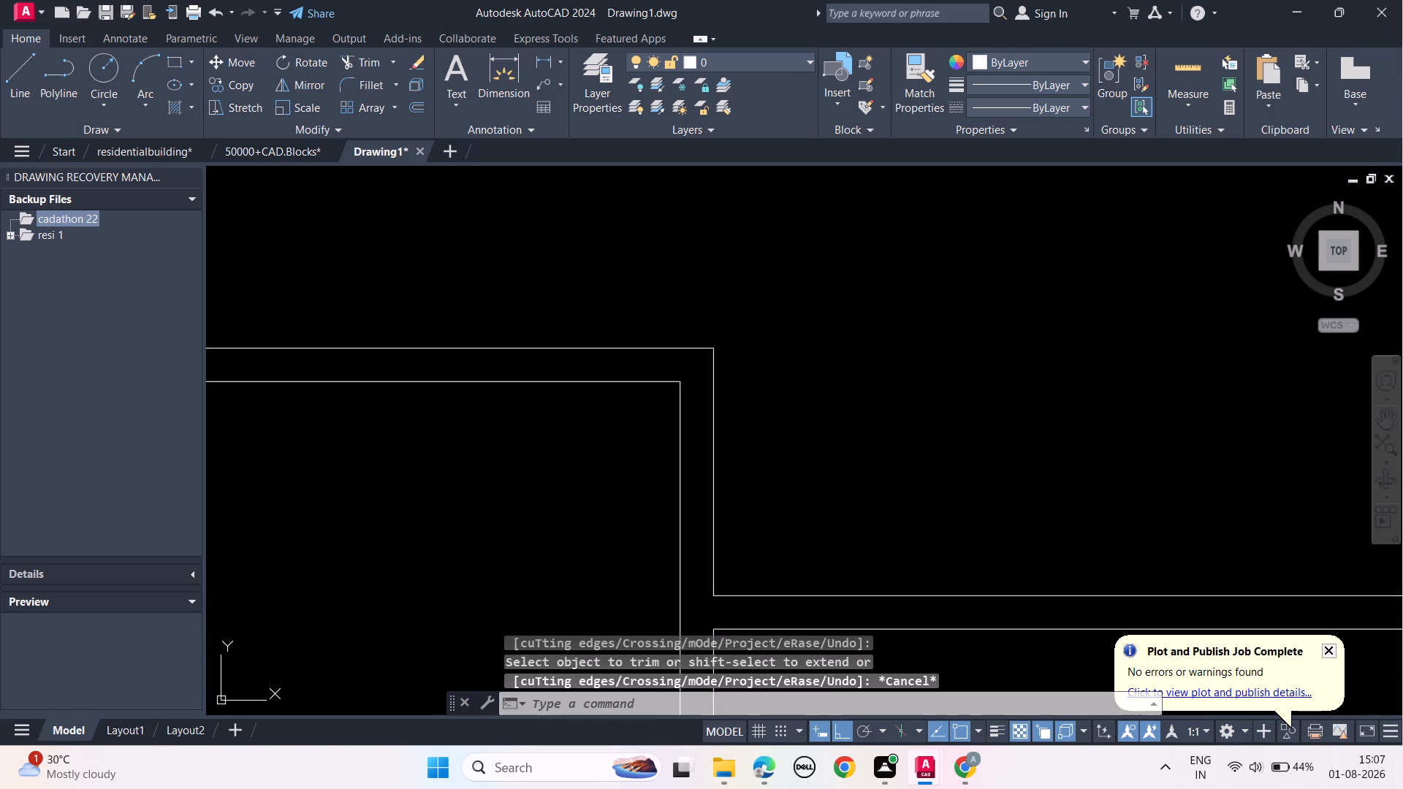
{"action": "key", "text": "Escape"}
{"action": "key", "text": "Escape"}
{"action": "key", "text": "Escape"}
{"action": "key", "text": "Escape"}
{"action": "key", "text": "Escape"}
{"action": "key", "text": "Escape"}
Delete both vertical lines of the right outer wall at the end of the base slab.
{"action": "scroll", "coordinate": [767, 423], "scroll_direction": "down", "scroll_amount": 3}
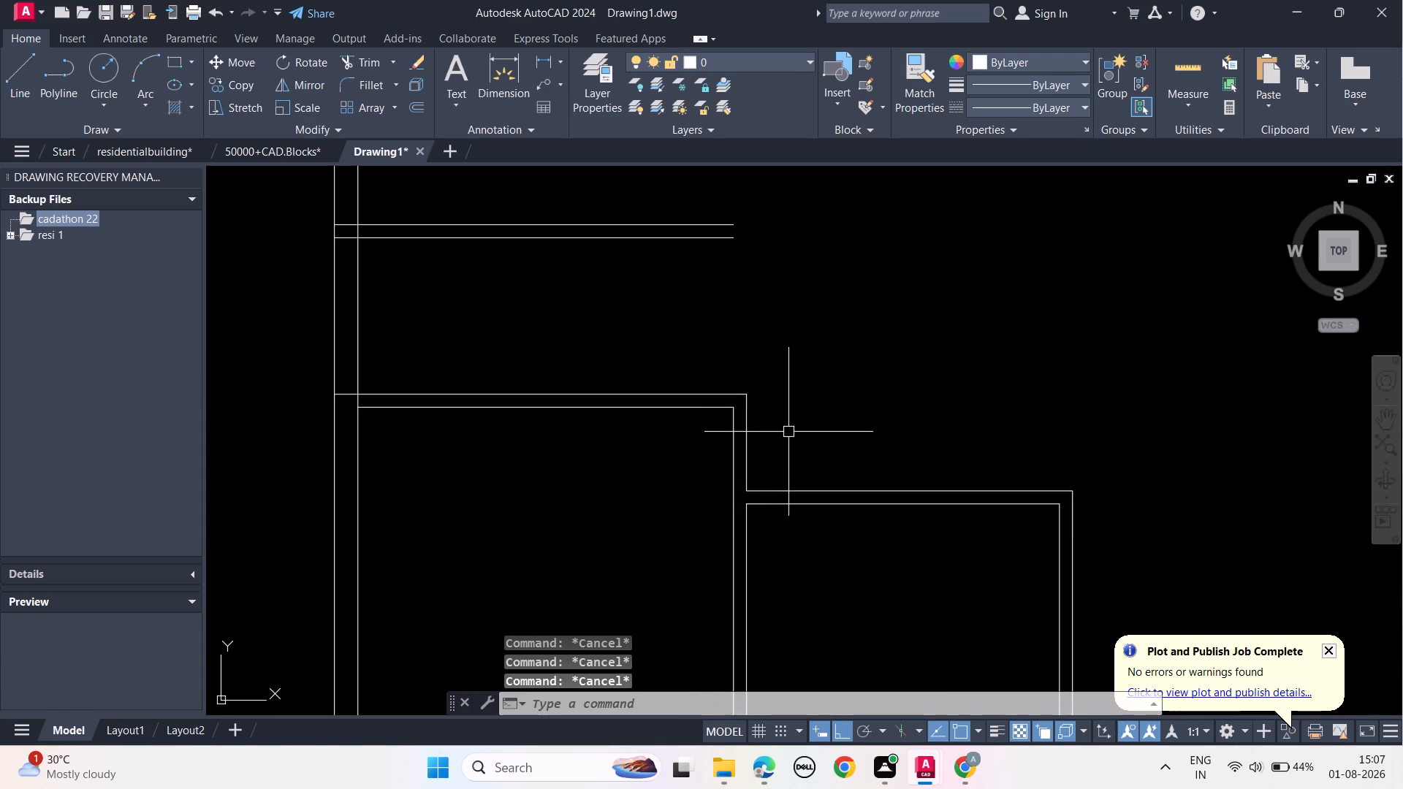
{"action": "middle_click_drag", "start_coordinate": [842, 517], "coordinate": [824, 425]}
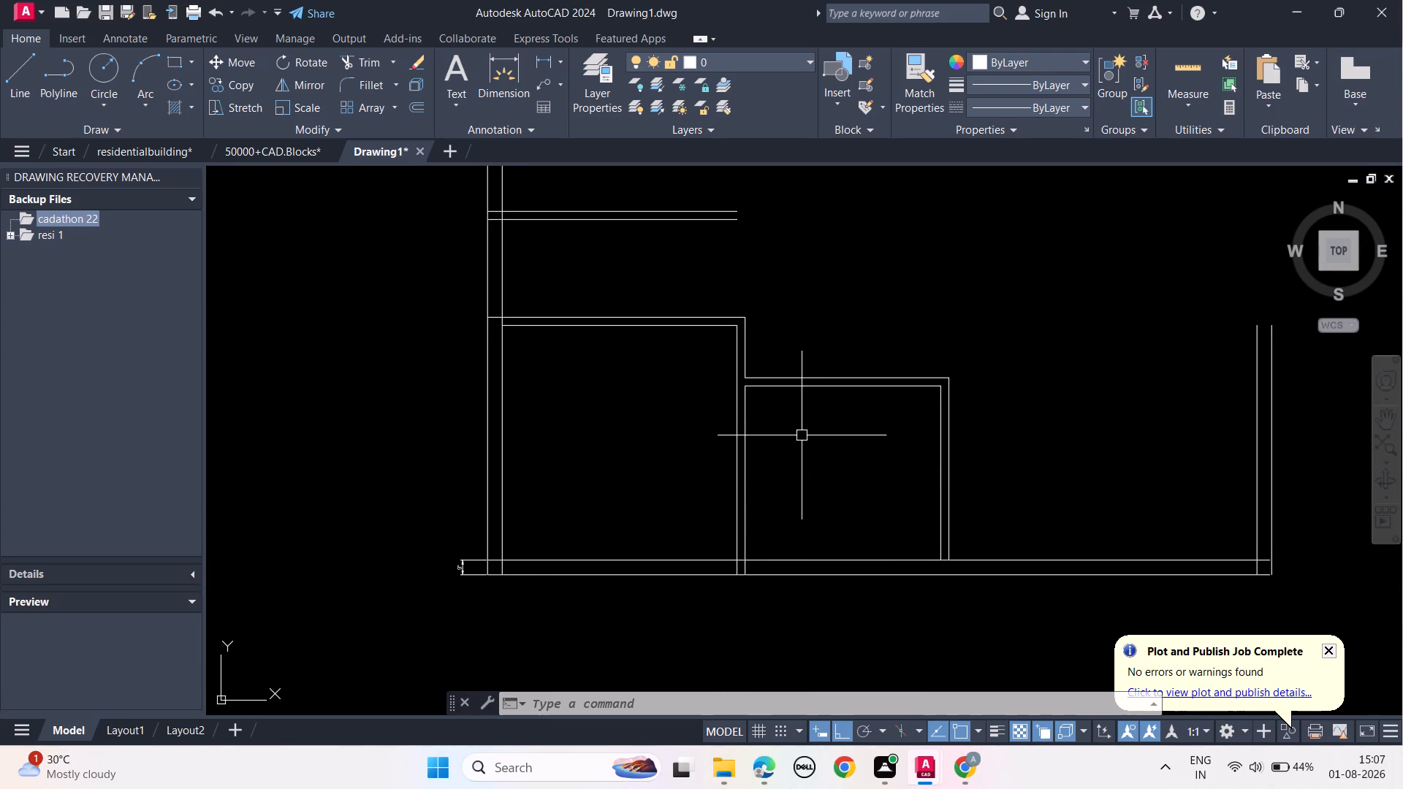
{"action": "middle_click_drag", "start_coordinate": [802, 435], "coordinate": [548, 551]}
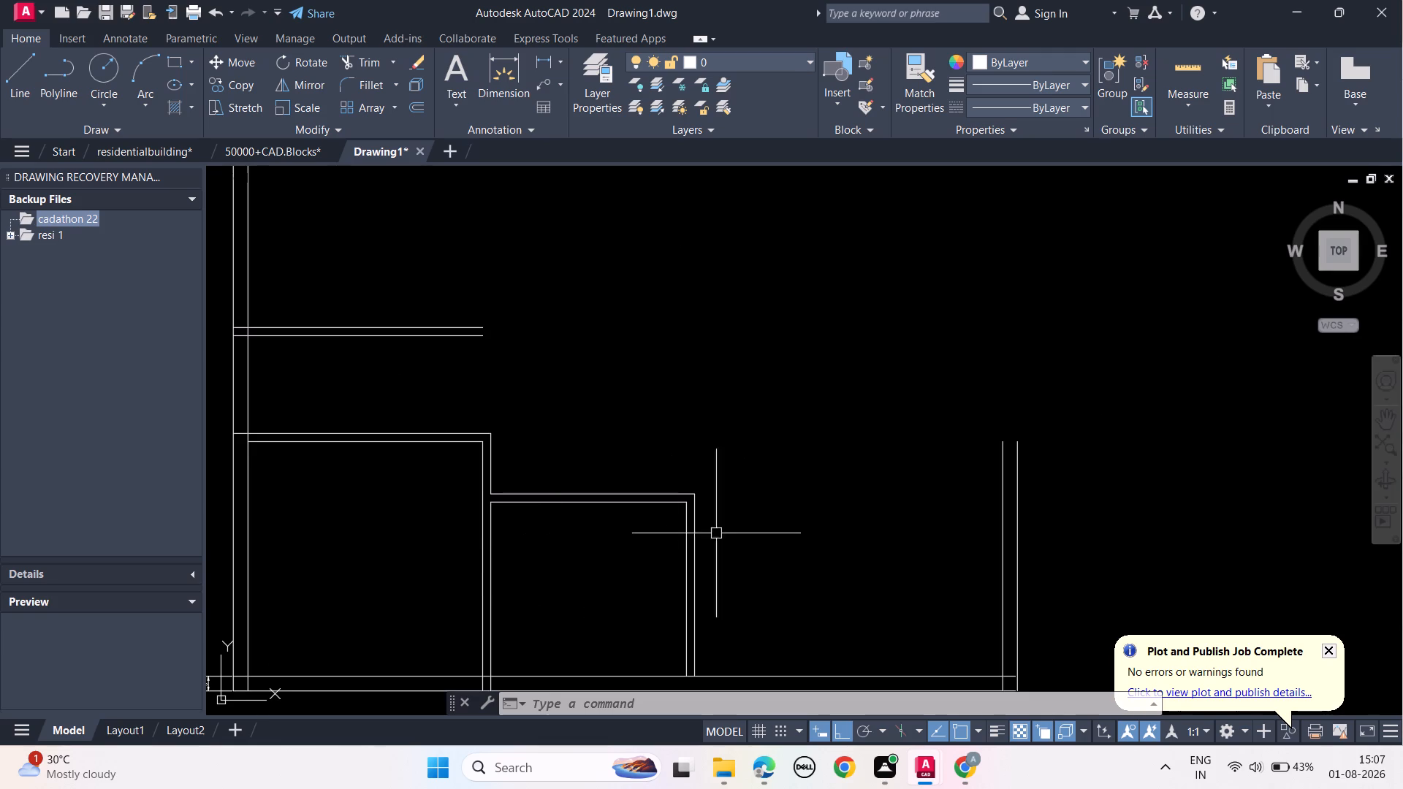
{"action": "middle_click_drag", "start_coordinate": [817, 574], "coordinate": [696, 443]}
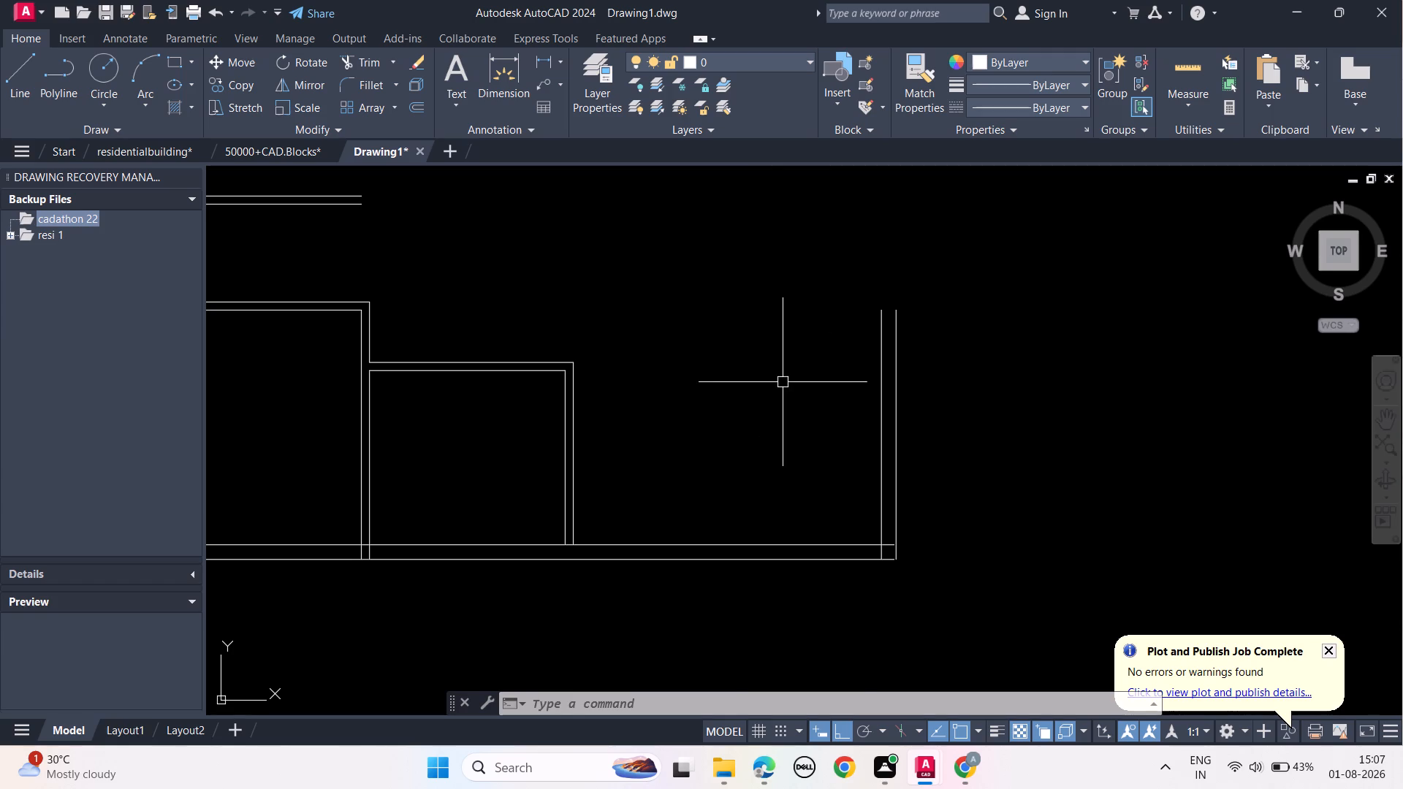
{"action": "left_click_drag", "start_coordinate": [786, 387], "coordinate": [799, 387]}
{"action": "left_click", "coordinate": [1005, 405]}
{"action": "left_click", "coordinate": [941, 444]}
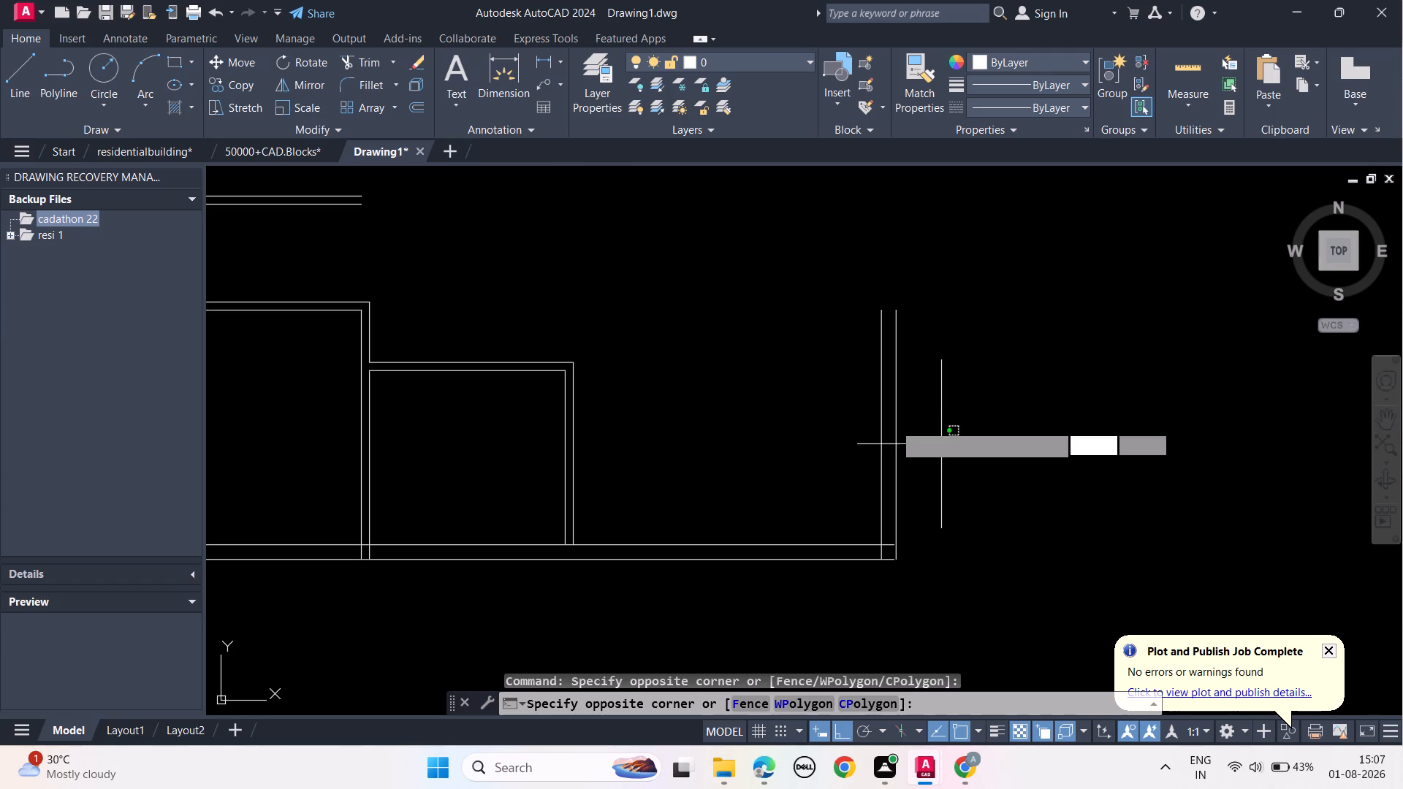
{"action": "left_click", "coordinate": [779, 237]}
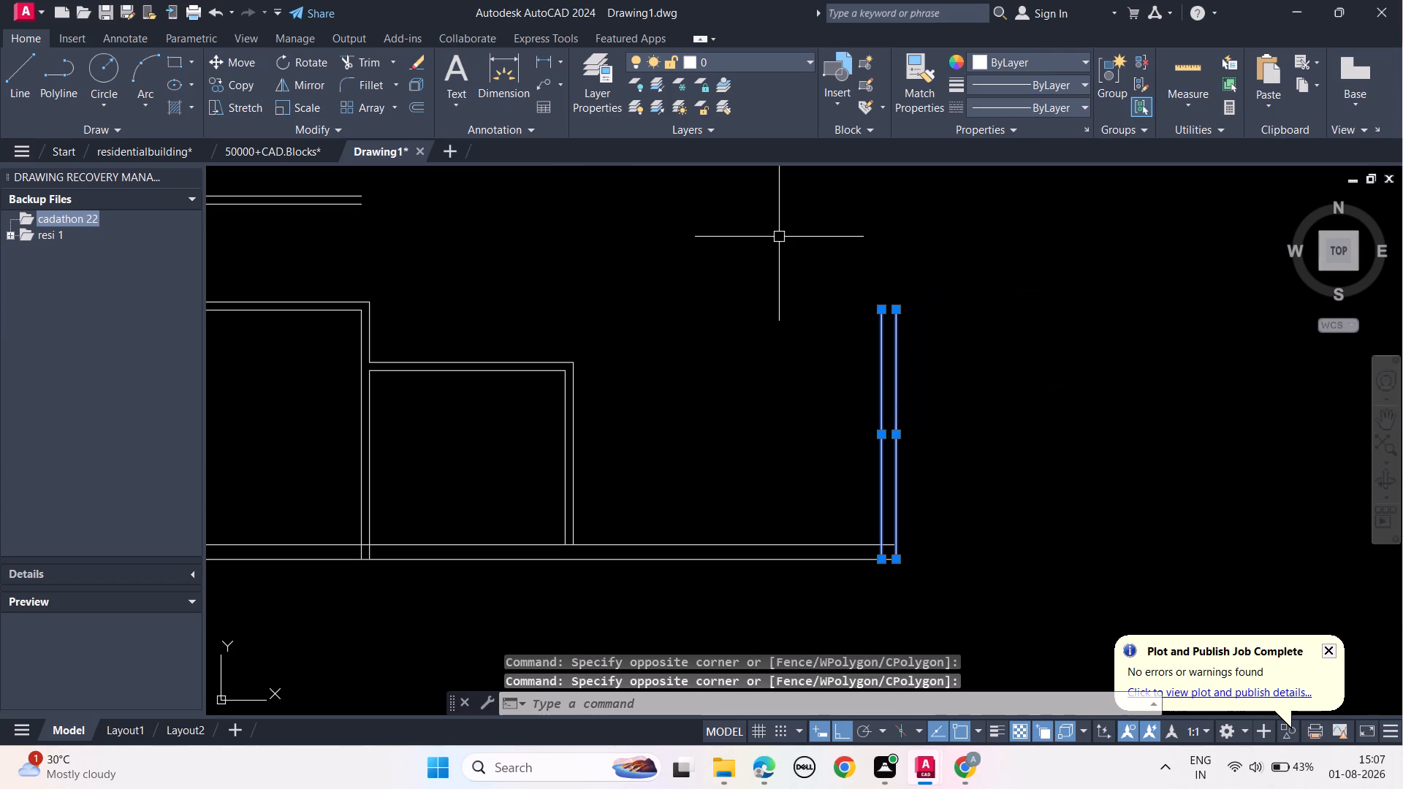
{"action": "key", "text": "Delete"}
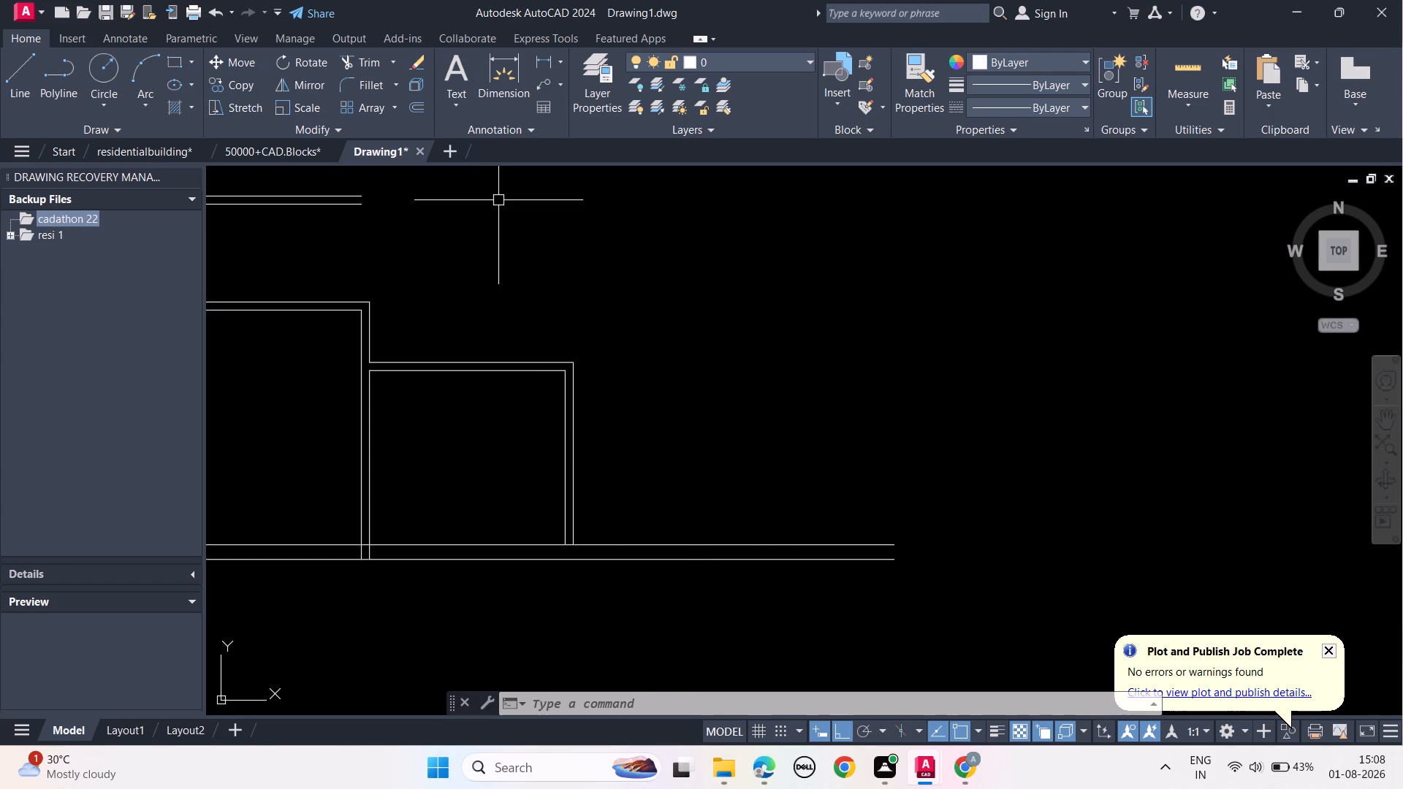
Measure the base slab's top from the landing wall's right face to the slab's right end with a temporary dimension, and delete the dimension.
{"action": "left_click", "coordinate": [507, 89]}
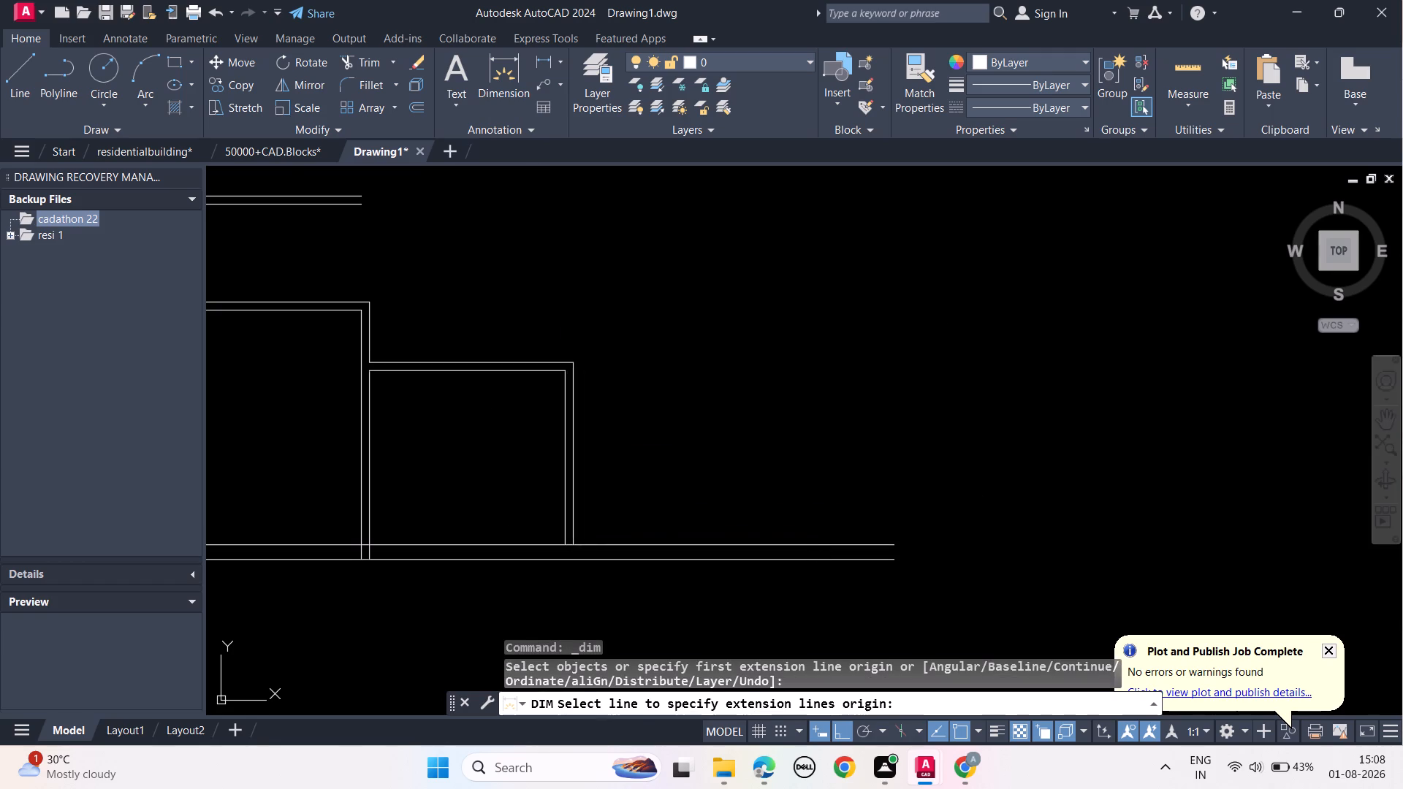
{"action": "scroll", "coordinate": [570, 551], "scroll_direction": "up", "scroll_amount": 3}
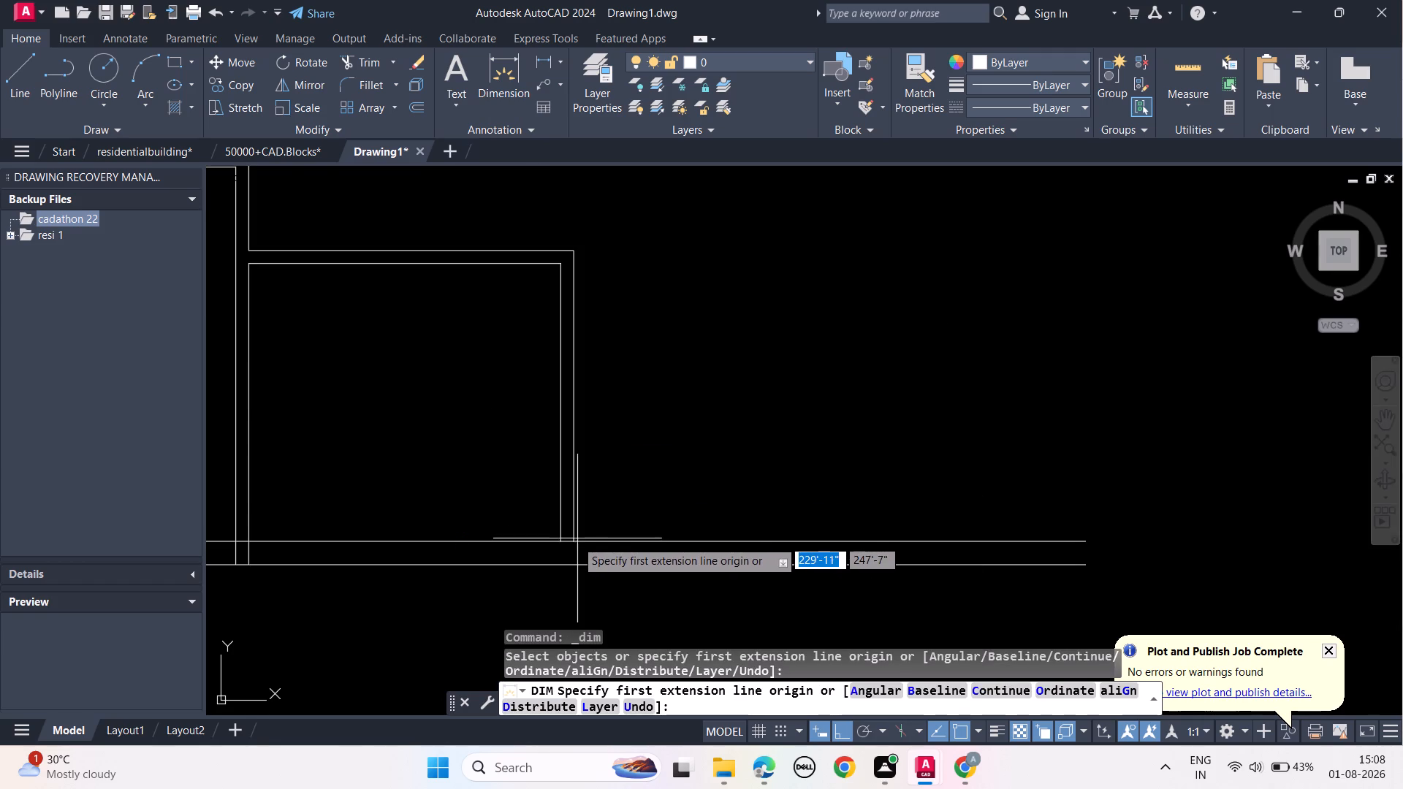
{"action": "left_click", "coordinate": [574, 543]}
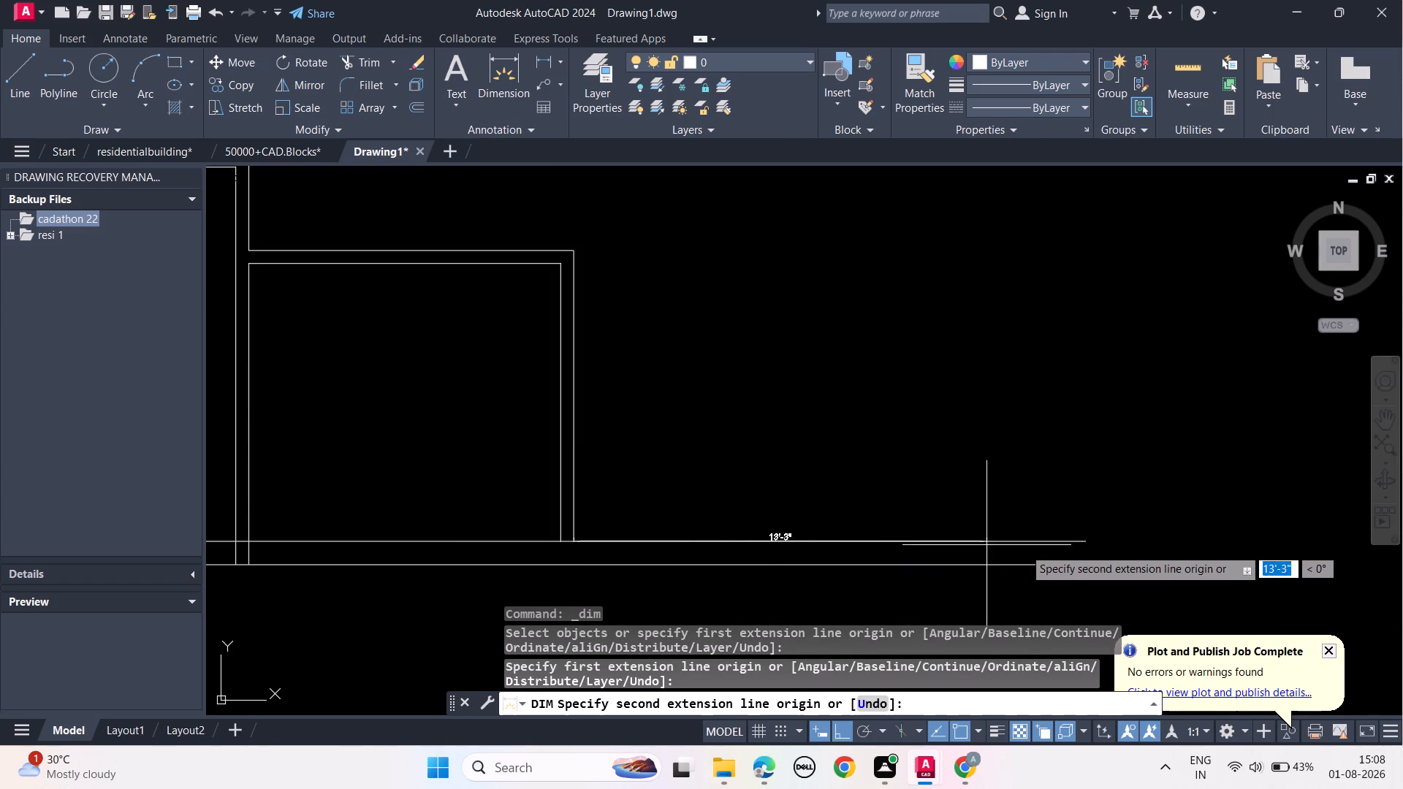
{"action": "left_click", "coordinate": [1088, 538]}
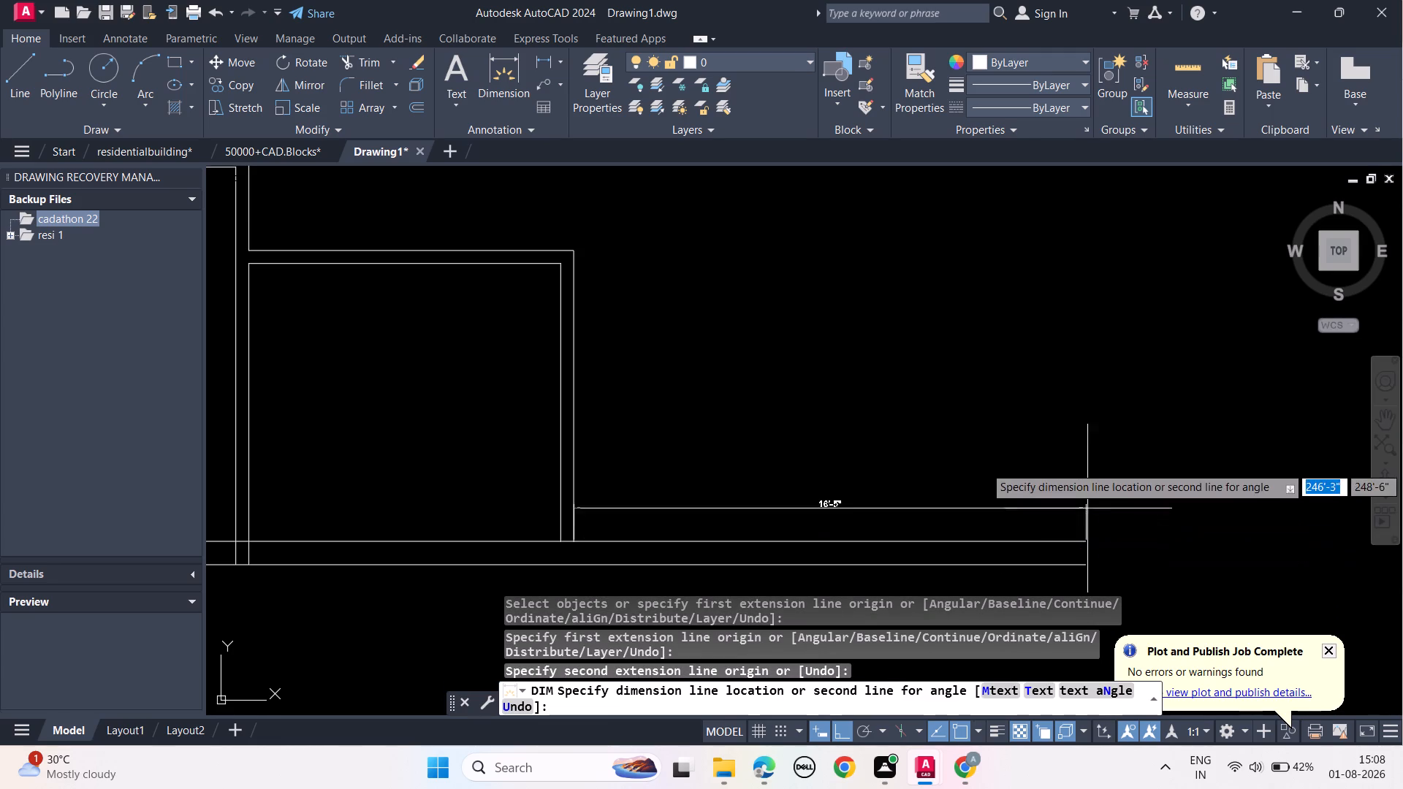
{"action": "left_click", "coordinate": [1097, 466]}
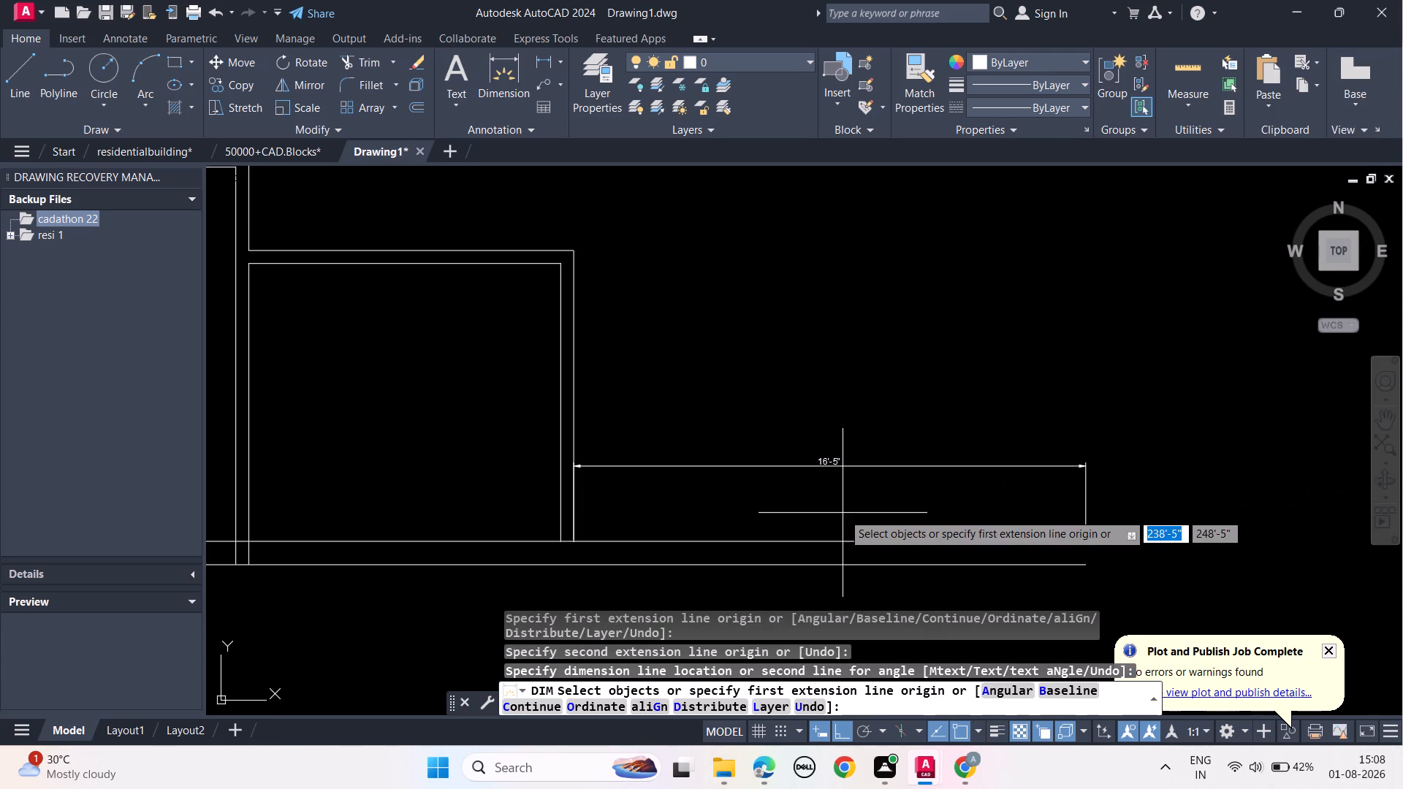
{"action": "key", "text": "Escape"}
{"action": "key", "text": "Escape"}
{"action": "key", "text": "Escape"}
{"action": "key", "text": "Escape"}
{"action": "left_click", "coordinate": [882, 461]}
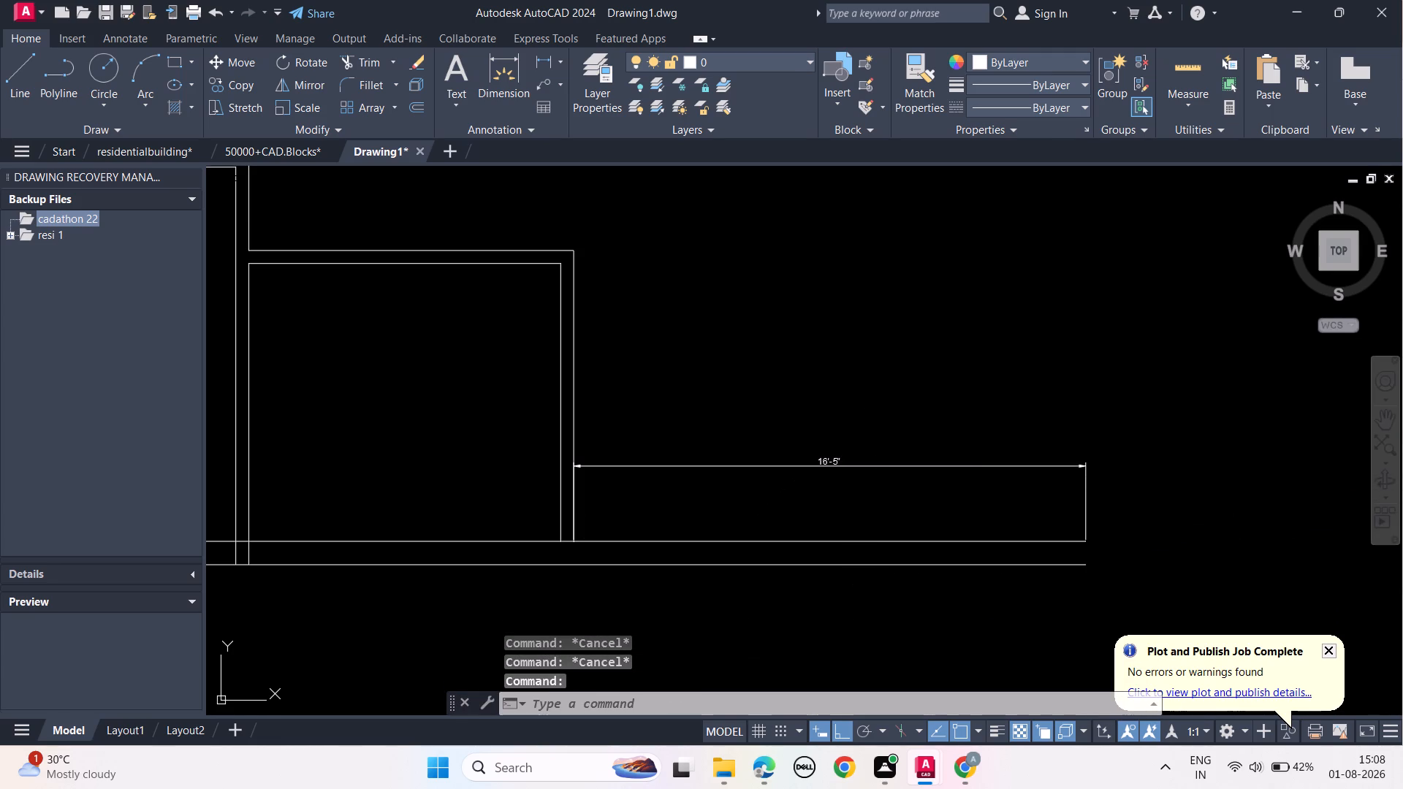
{"action": "key", "text": "Delete"}
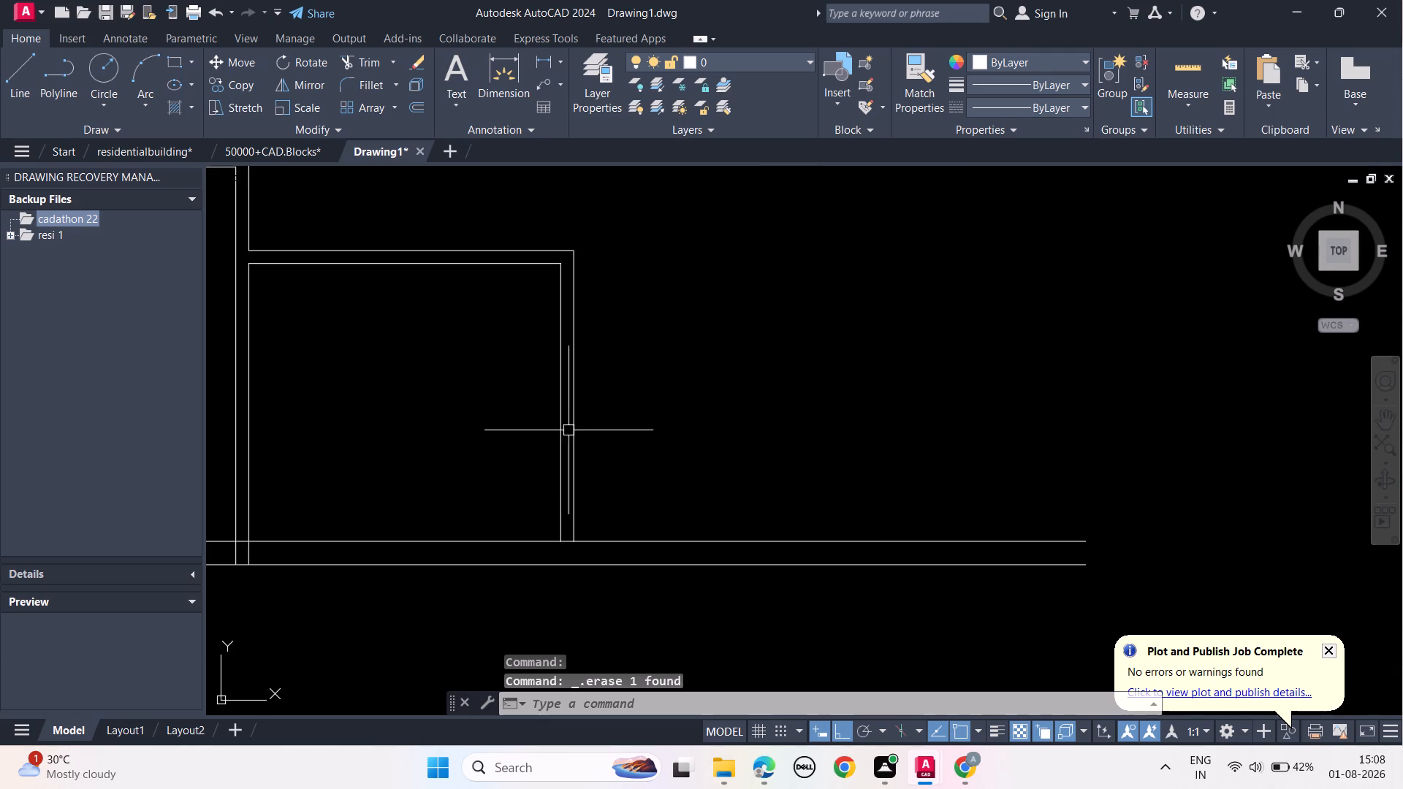
Offset the landing wall's right face line 15'9" outward over the base slab.
{"action": "left_click", "coordinate": [574, 426]}
{"action": "key", "text": "o"}
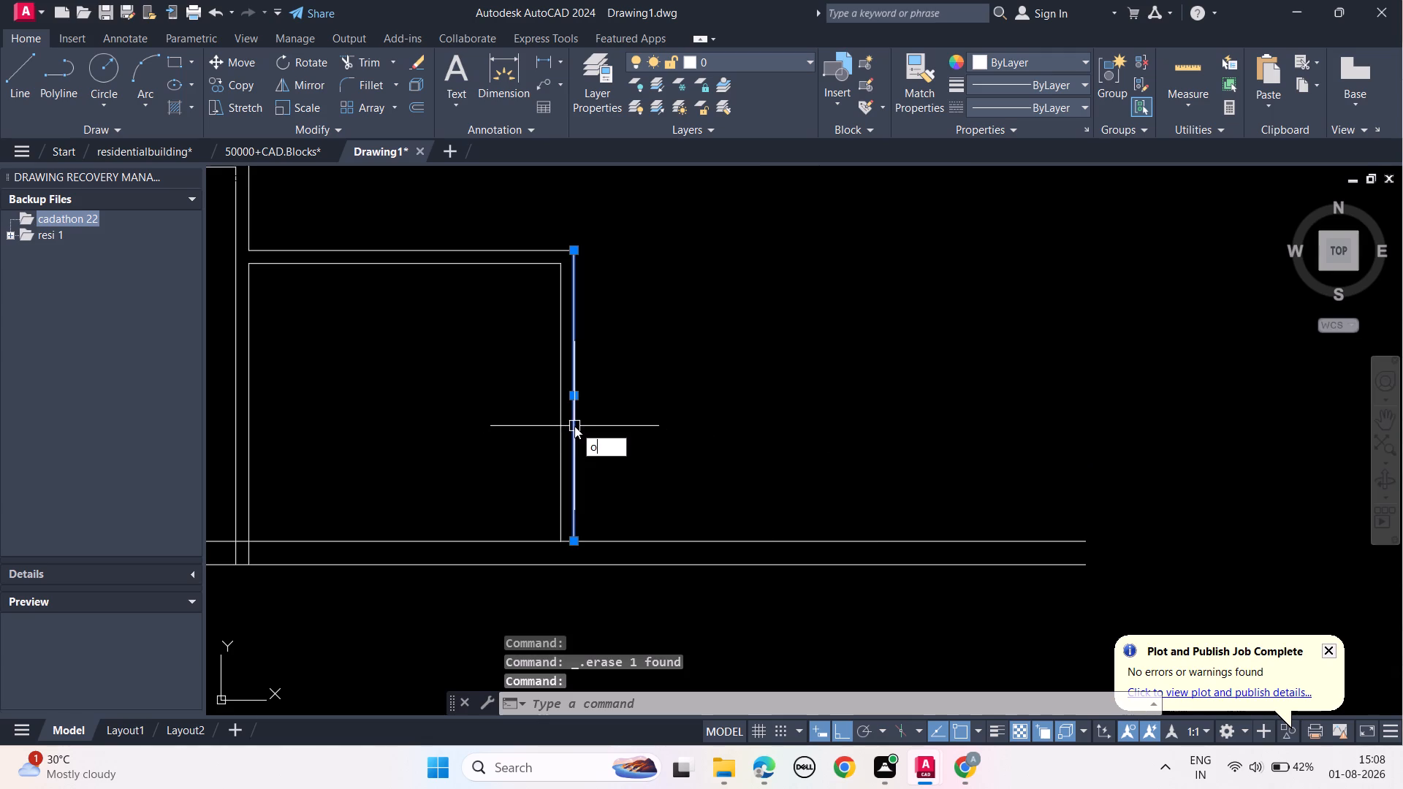
{"action": "type", "text": "ff"}
{"action": "left_click", "coordinate": [628, 460]}
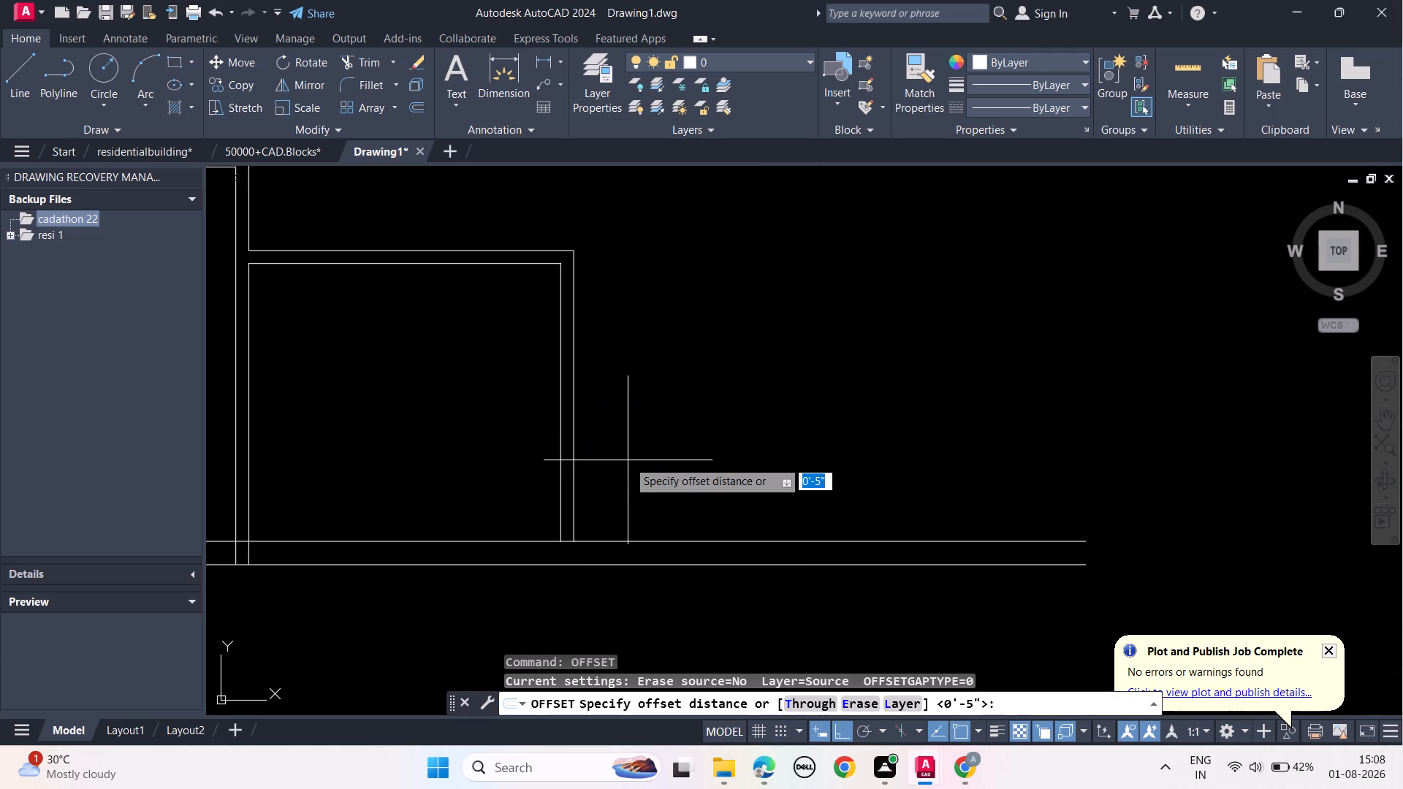
{"action": "type", "text": "15'"}
{"action": "type", "text": "9\""}
{"action": "key", "text": "Return"}
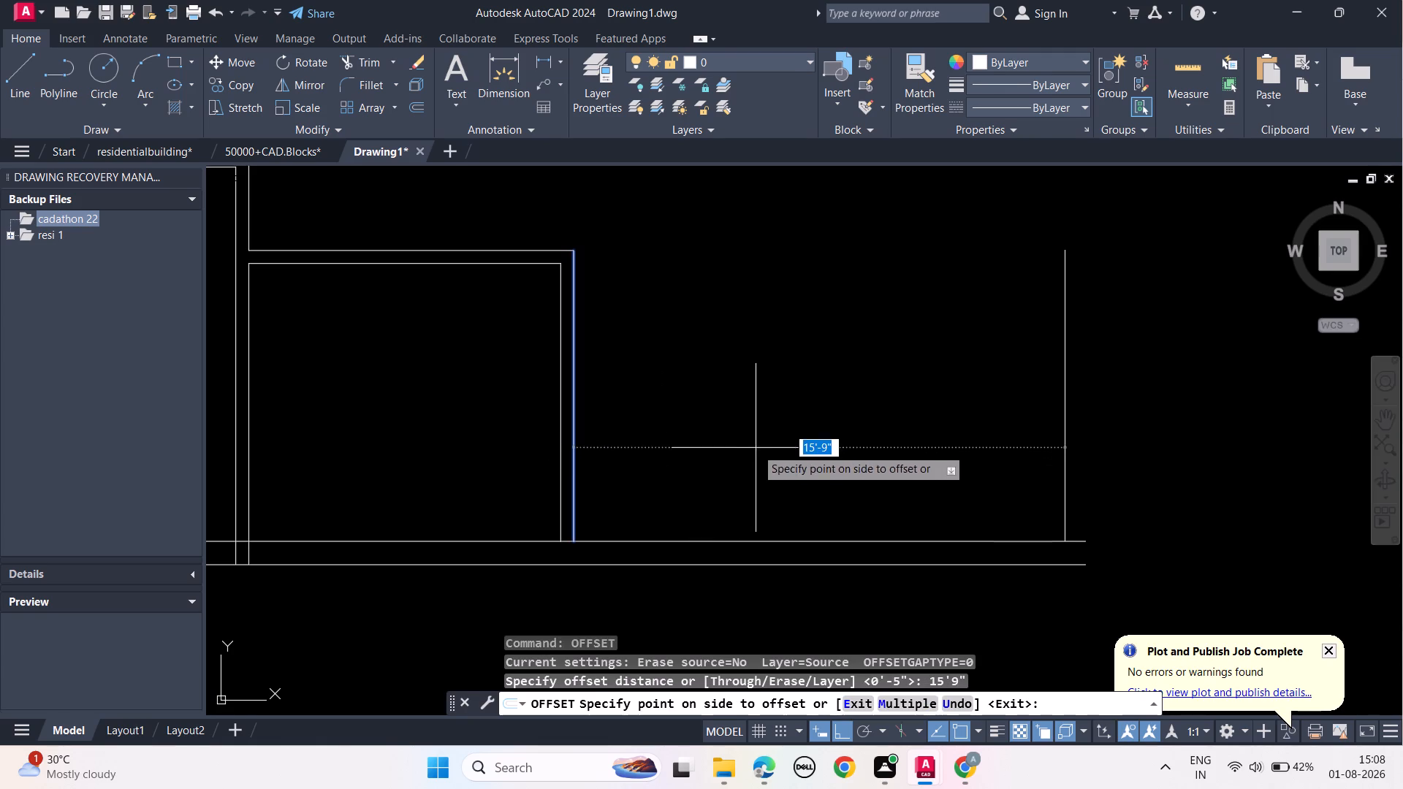
{"action": "left_click", "coordinate": [756, 448]}
{"action": "key", "text": "Escape"}
{"action": "key", "text": "Escape"}
{"action": "key", "text": "Escape"}
{"action": "key", "text": "Escape"}
{"action": "key", "text": "Escape"}
Trim the base slab's upper line where it overhangs the offset vertical line.
{"action": "type", "text": "tr"}
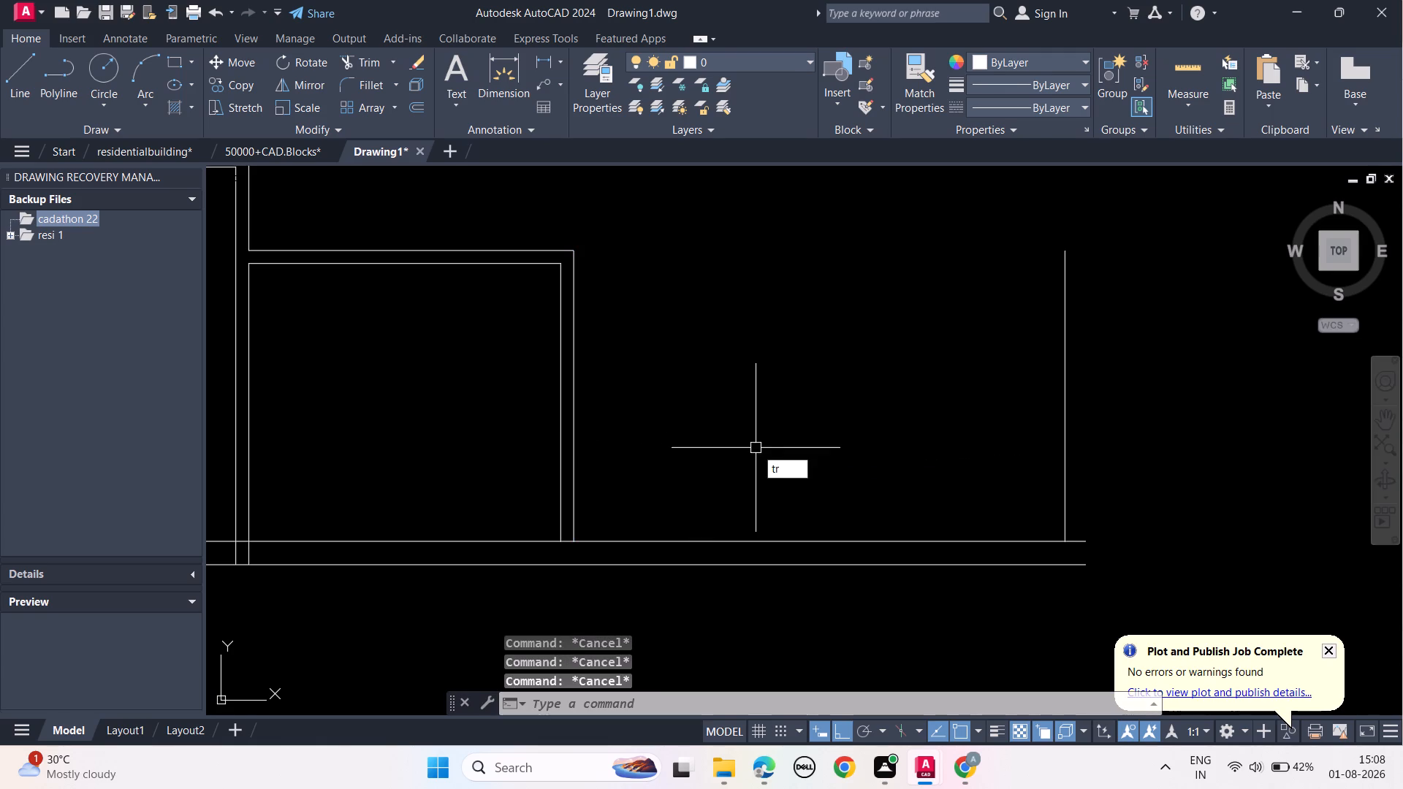
{"action": "key", "text": "space"}
{"action": "key", "text": "space"}
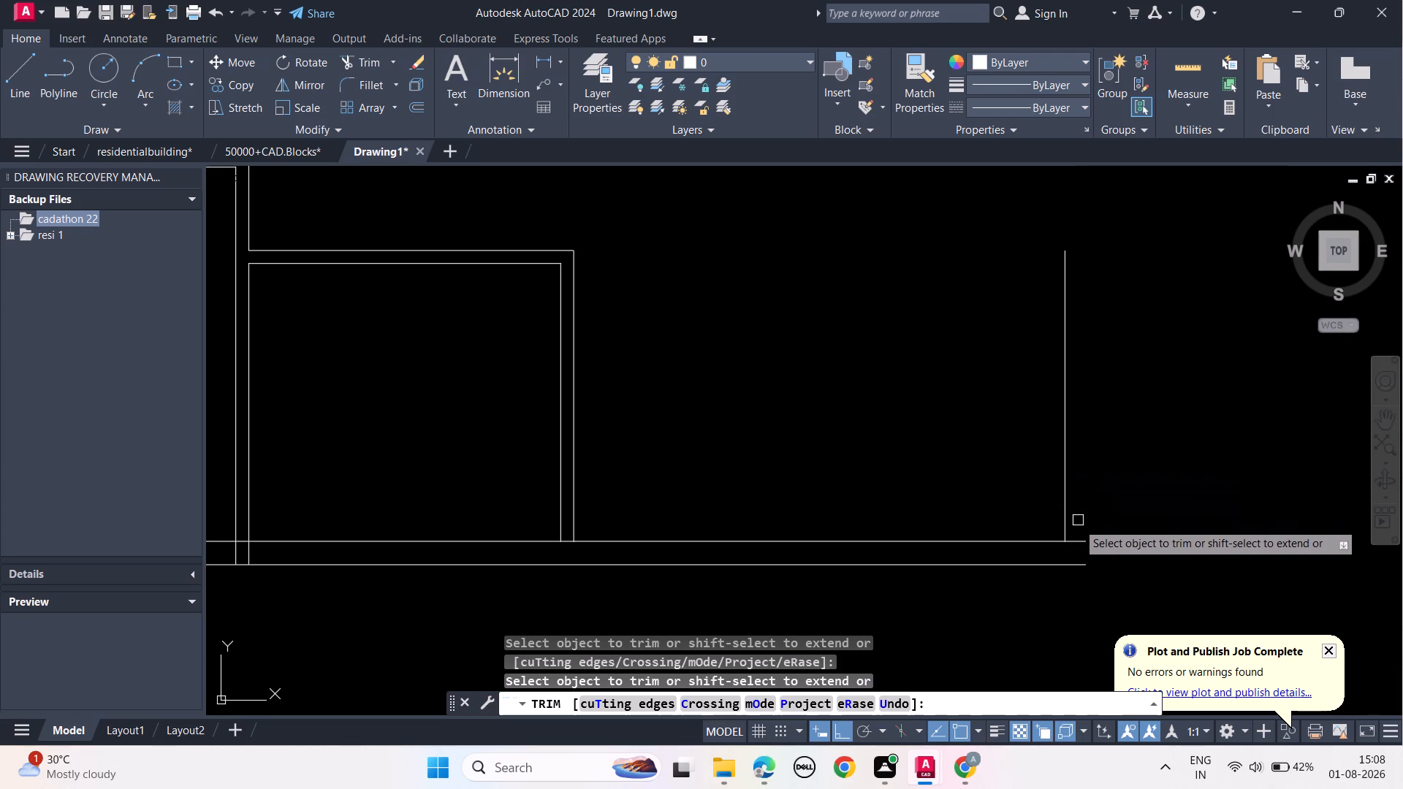
{"action": "left_click", "coordinate": [1076, 538]}
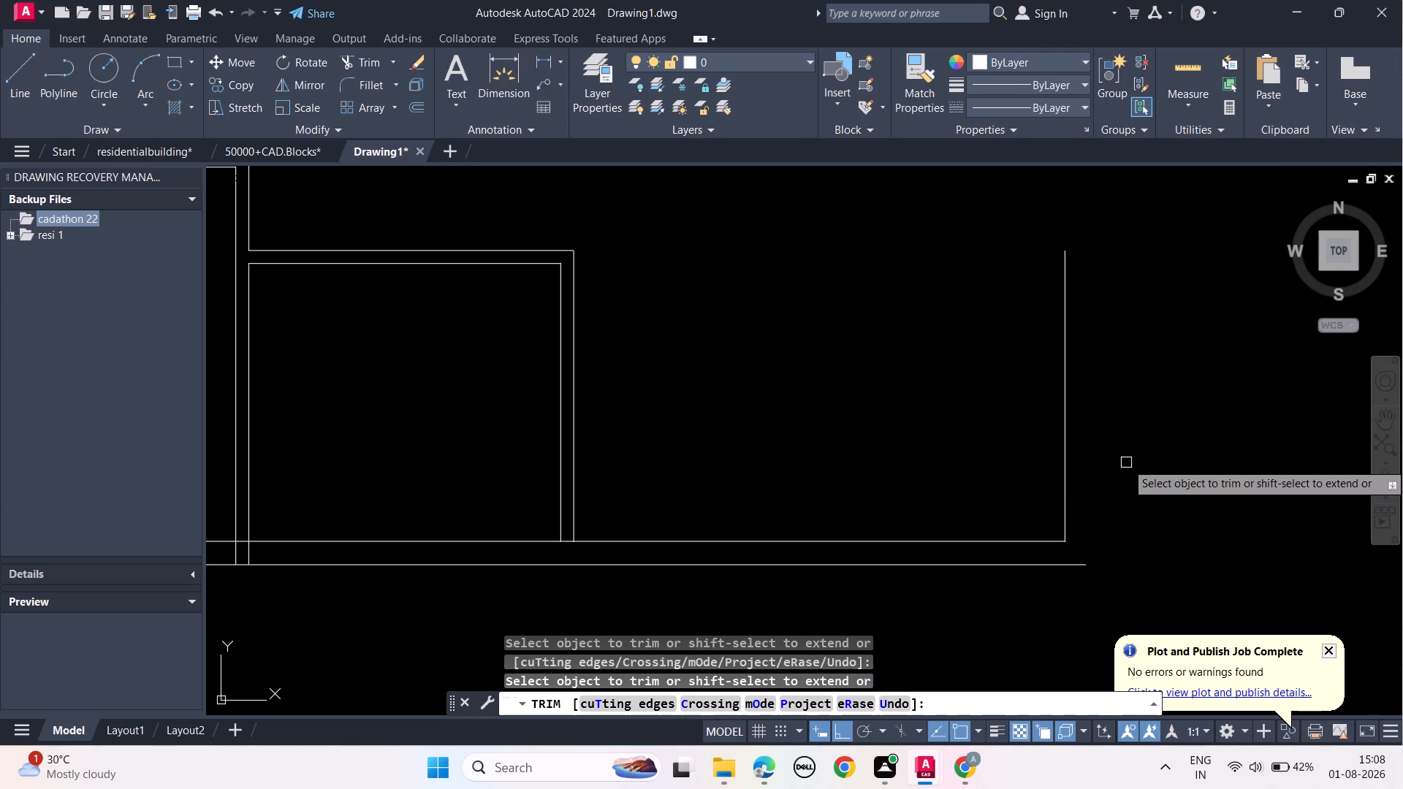
{"action": "key", "text": "Escape"}
{"action": "key", "text": "Escape"}
{"action": "key", "text": "Escape"}
{"action": "key", "text": "Escape"}
{"action": "key", "text": "Escape"}
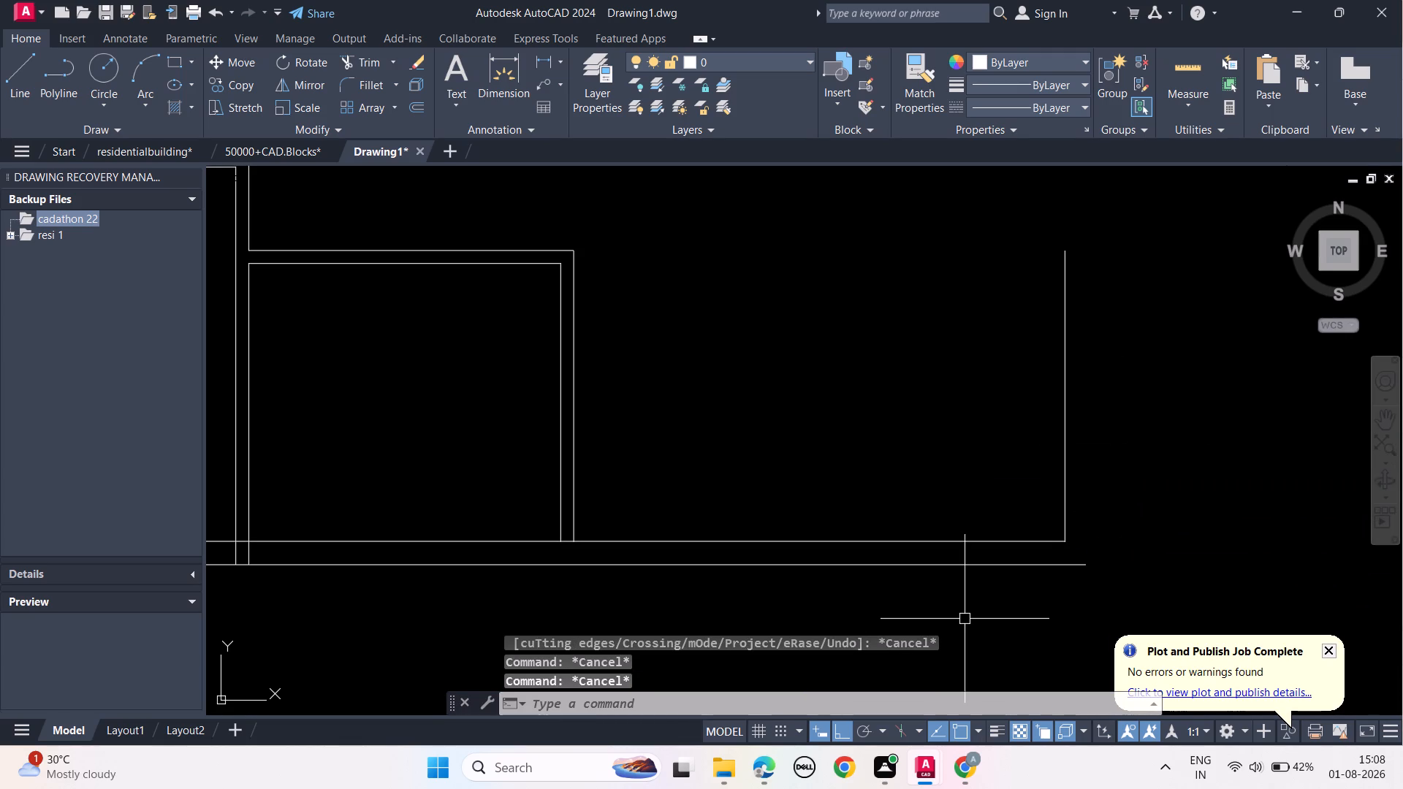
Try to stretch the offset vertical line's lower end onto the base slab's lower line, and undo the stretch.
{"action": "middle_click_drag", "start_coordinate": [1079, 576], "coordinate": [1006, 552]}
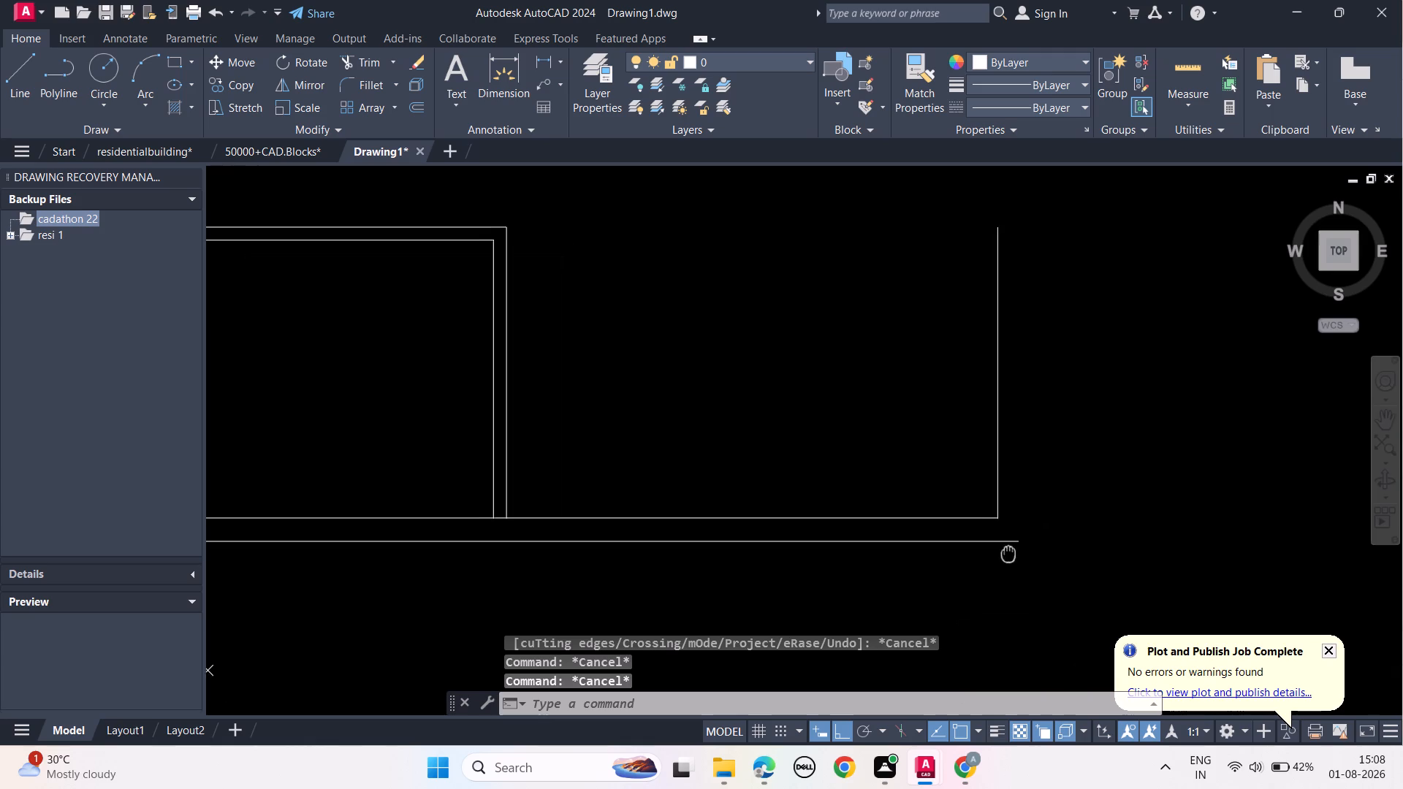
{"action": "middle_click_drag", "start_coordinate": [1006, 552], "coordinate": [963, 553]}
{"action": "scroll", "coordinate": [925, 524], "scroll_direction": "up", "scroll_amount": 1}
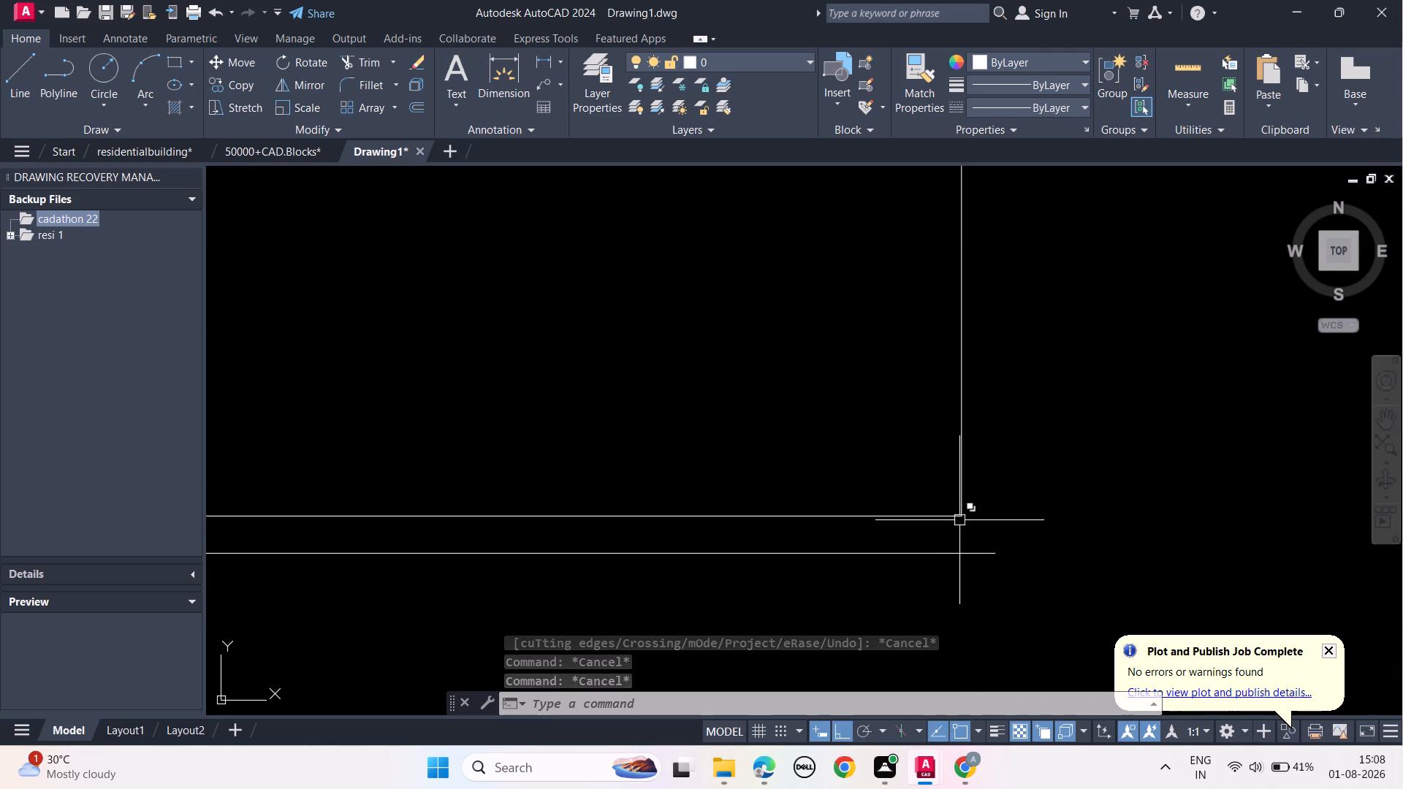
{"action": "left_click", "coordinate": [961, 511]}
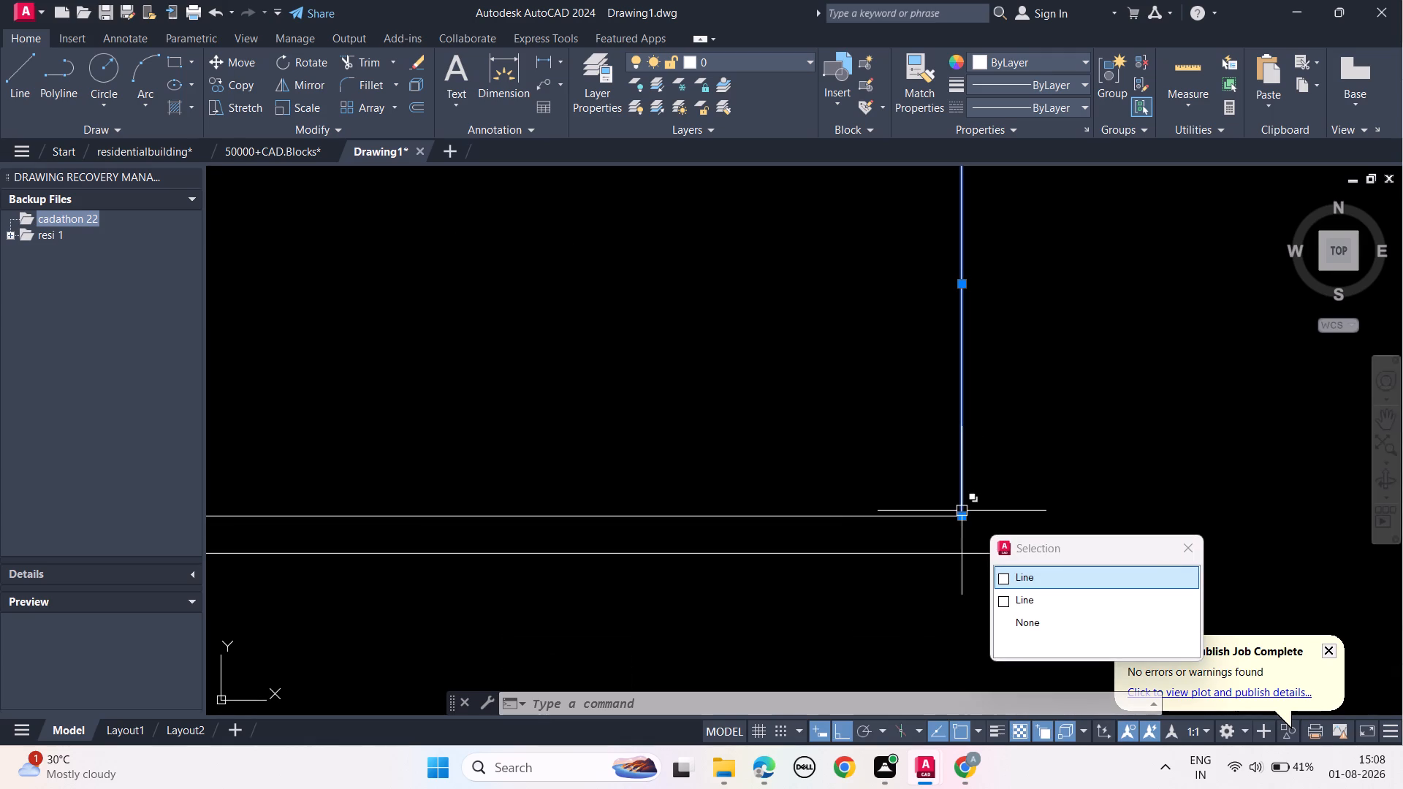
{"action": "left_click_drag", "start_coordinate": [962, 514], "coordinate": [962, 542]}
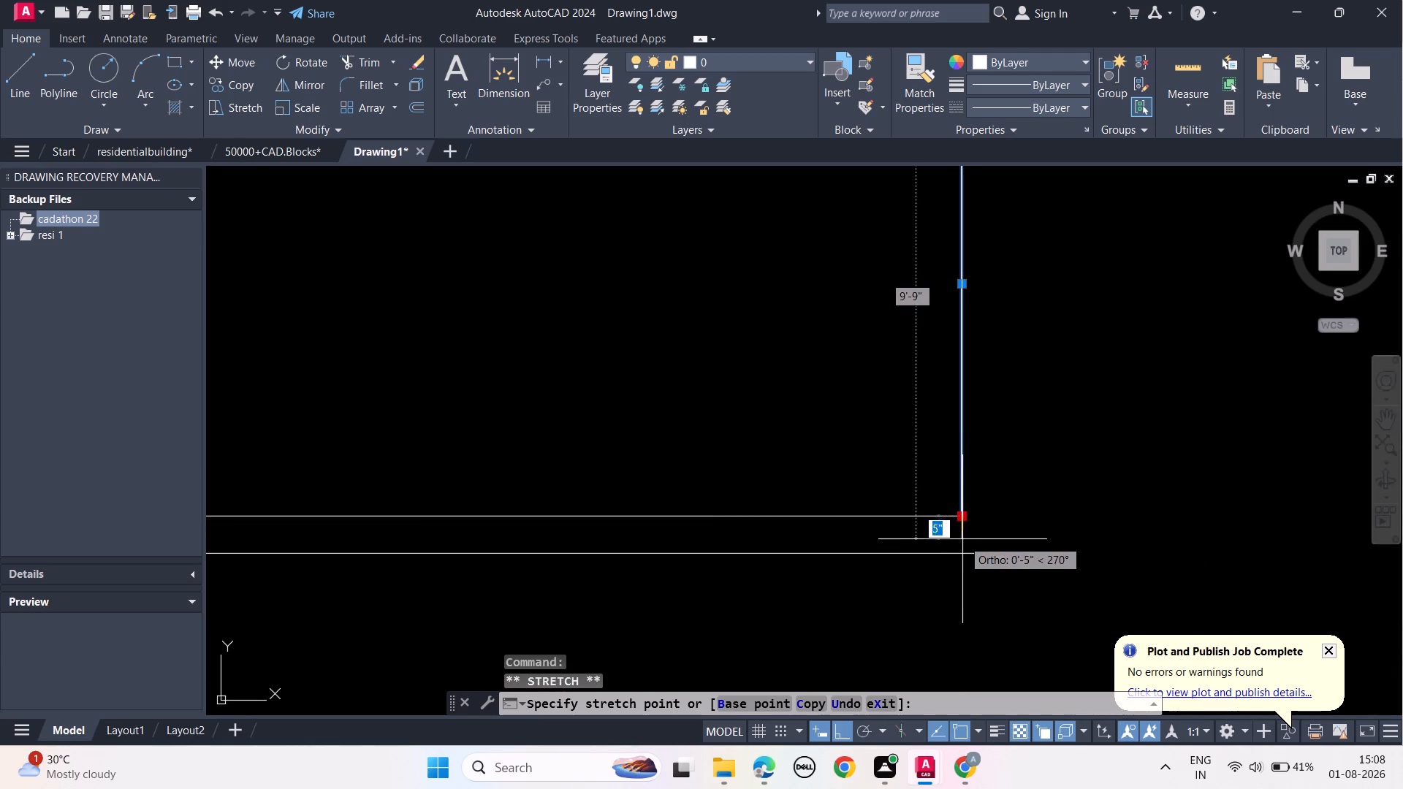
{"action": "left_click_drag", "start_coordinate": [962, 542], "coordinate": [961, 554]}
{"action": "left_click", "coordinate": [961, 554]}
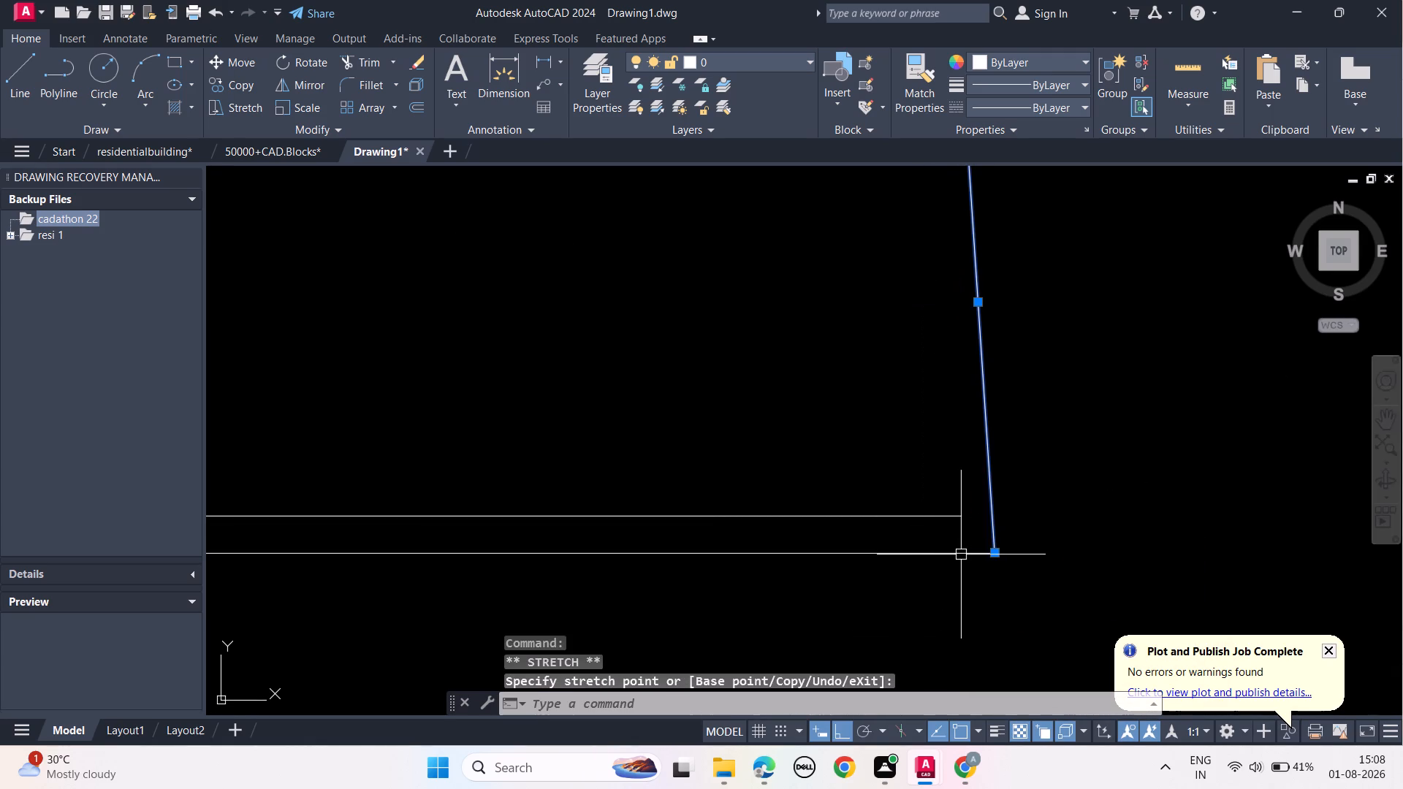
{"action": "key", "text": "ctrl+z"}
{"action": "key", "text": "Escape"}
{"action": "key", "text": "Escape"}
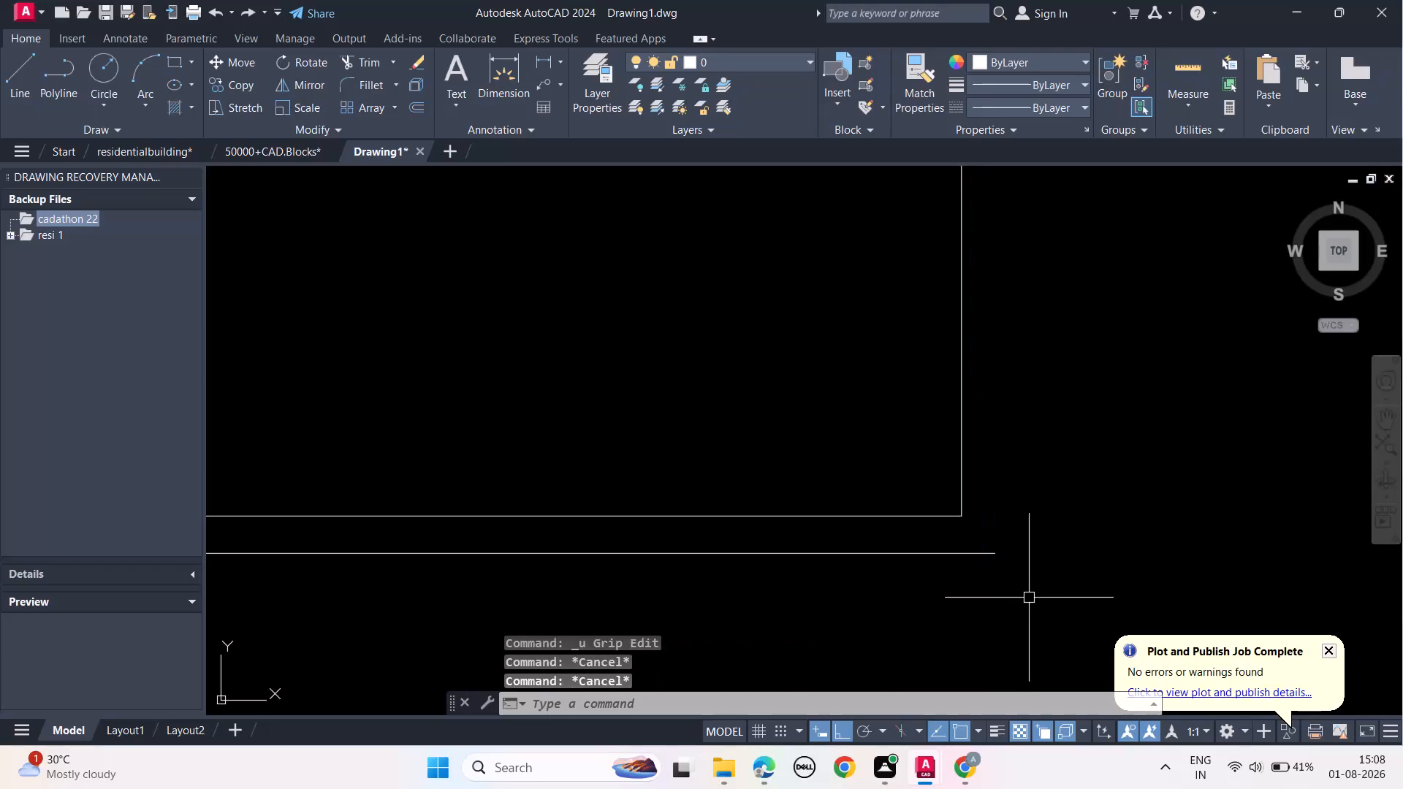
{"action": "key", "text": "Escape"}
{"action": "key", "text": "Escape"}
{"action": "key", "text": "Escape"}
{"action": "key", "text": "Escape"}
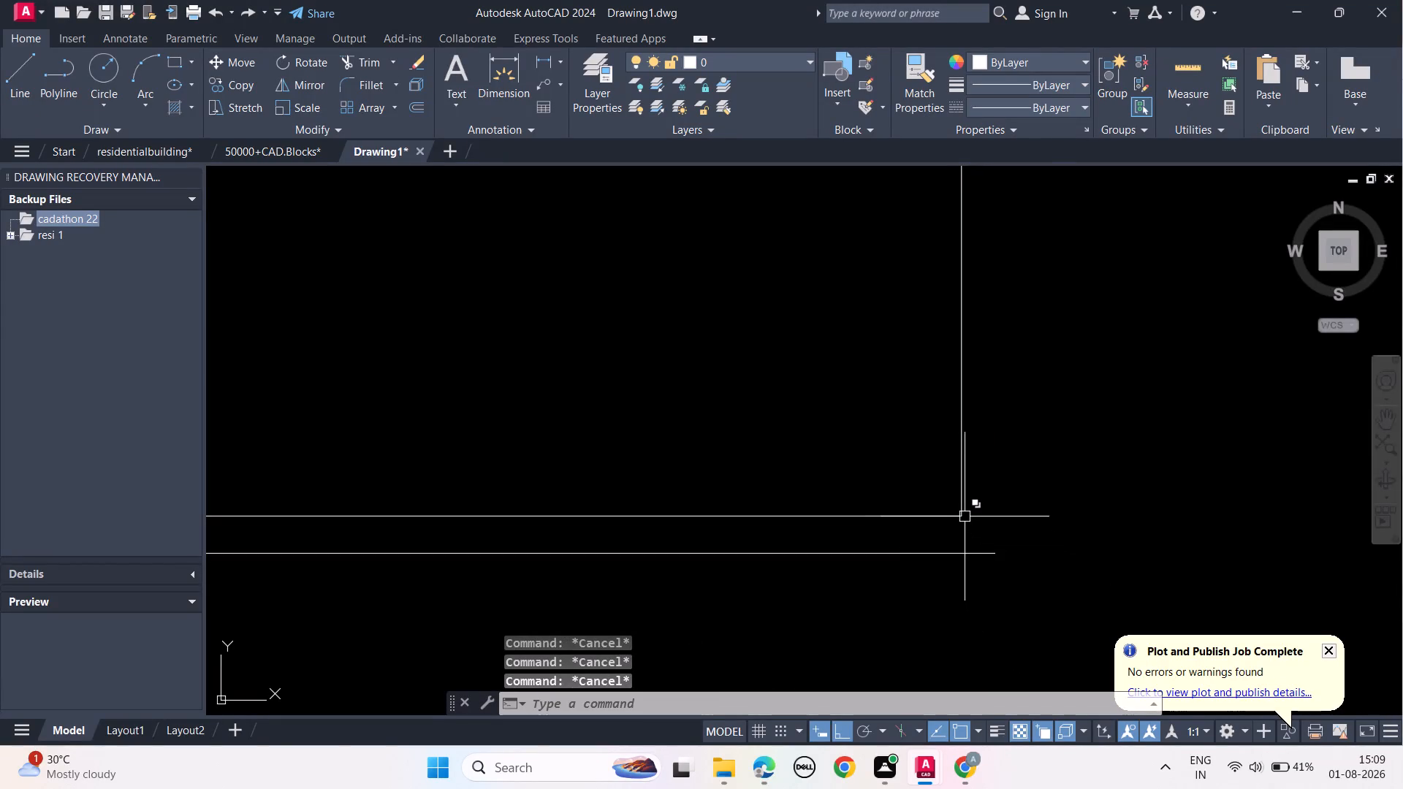
Stretch the offset vertical line's lower end straight down past the base slab's lower line.
{"action": "left_click", "coordinate": [962, 512]}
{"action": "left_click", "coordinate": [959, 514]}
{"action": "left_click_drag", "start_coordinate": [959, 514], "coordinate": [963, 616]}
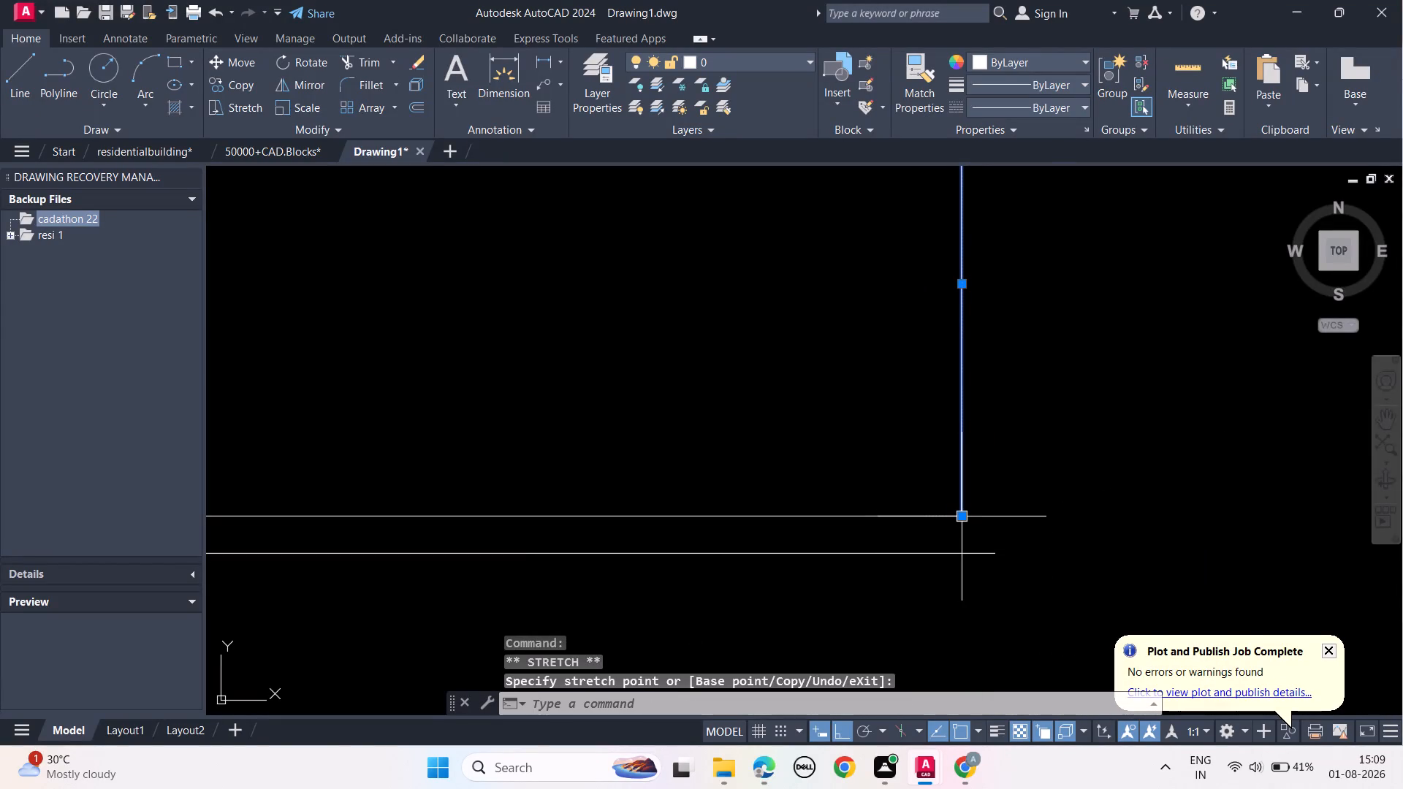
{"action": "left_click_drag", "start_coordinate": [964, 517], "coordinate": [958, 629]}
{"action": "left_click", "coordinate": [958, 629]}
{"action": "key", "text": "Escape"}
{"action": "key", "text": "Escape"}
{"action": "key", "text": "Escape"}
{"action": "key", "text": "Escape"}
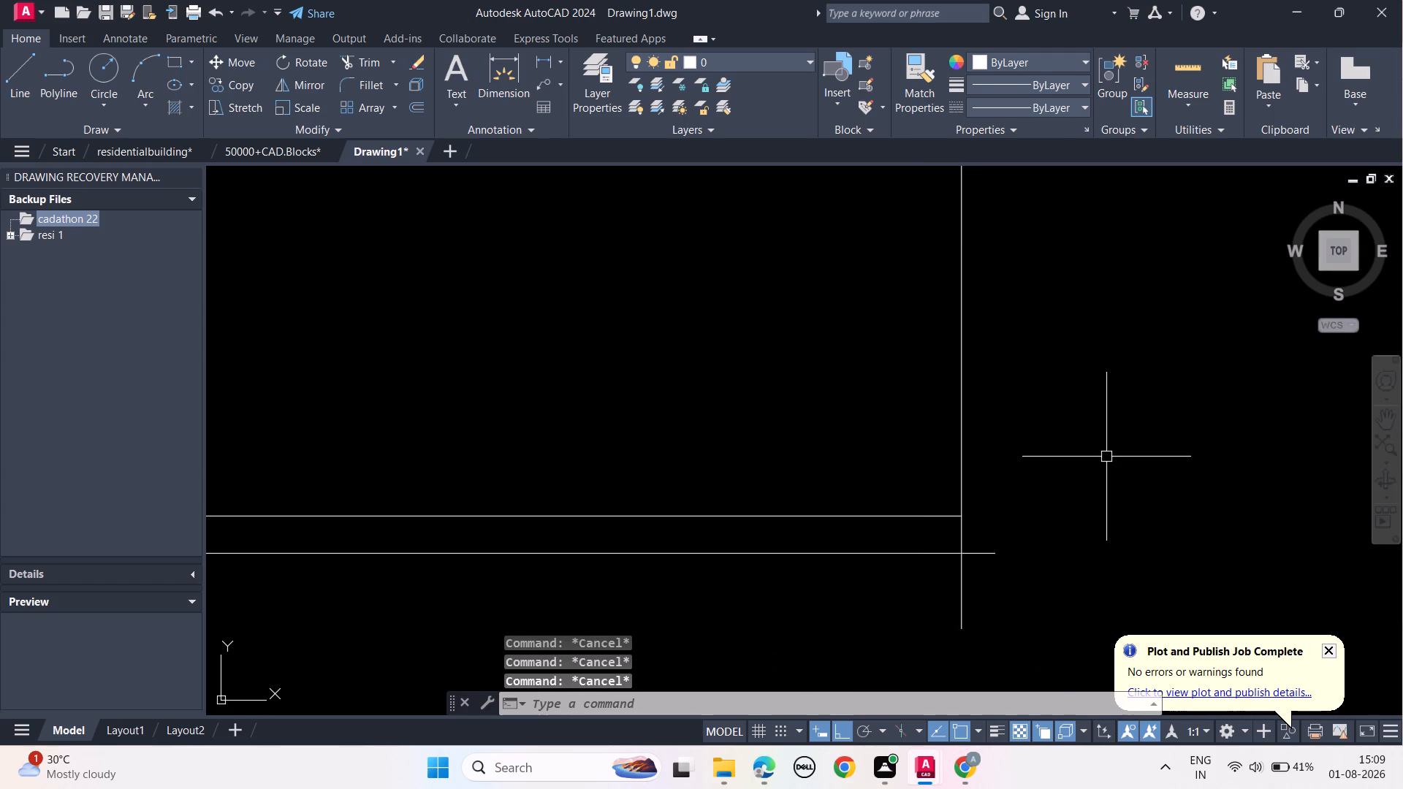
Trim the horizontal and vertical overhangs where the base slab's lower line crosses the offset vertical line.
{"action": "type", "text": "tr"}
{"action": "key", "text": "space"}
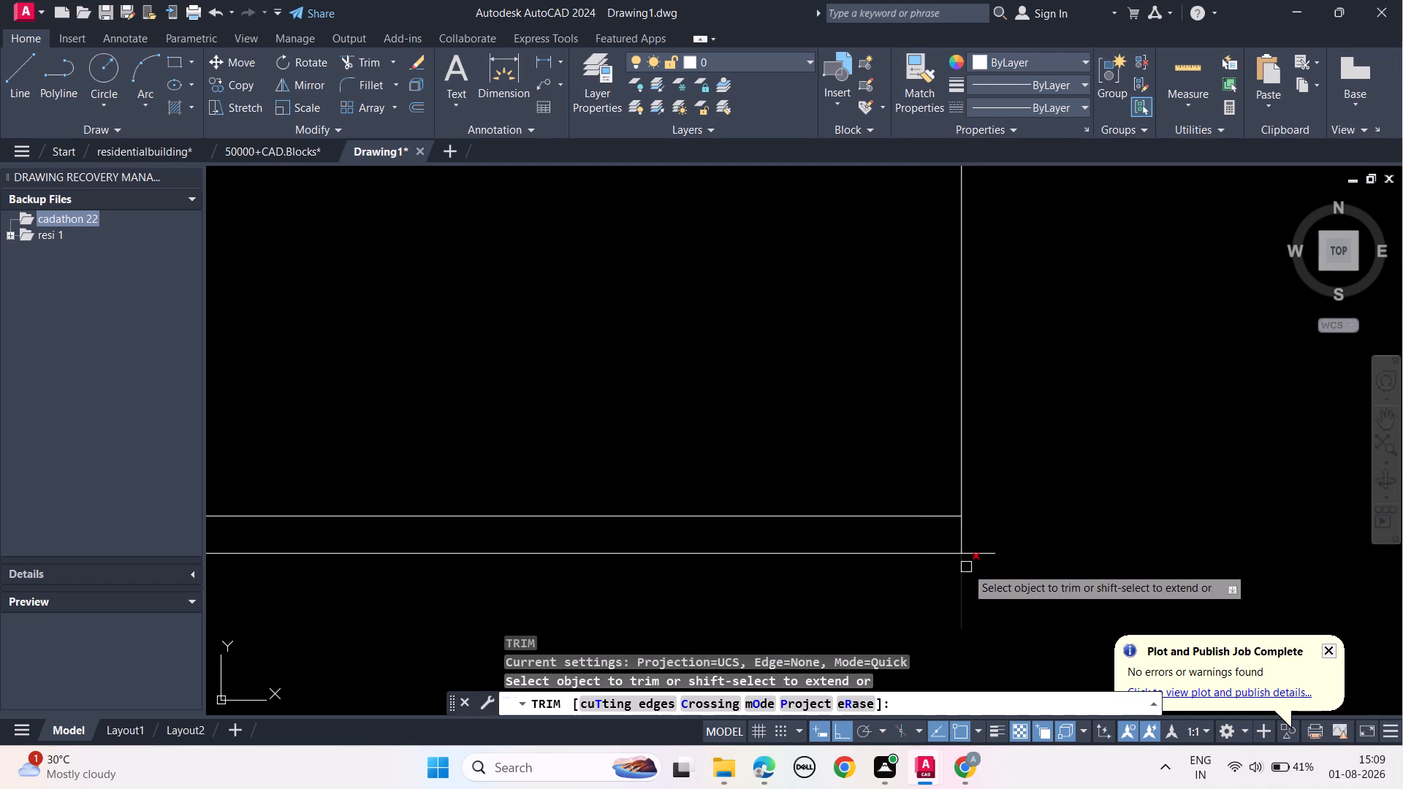
{"action": "left_click", "coordinate": [981, 556]}
{"action": "left_click", "coordinate": [963, 576]}
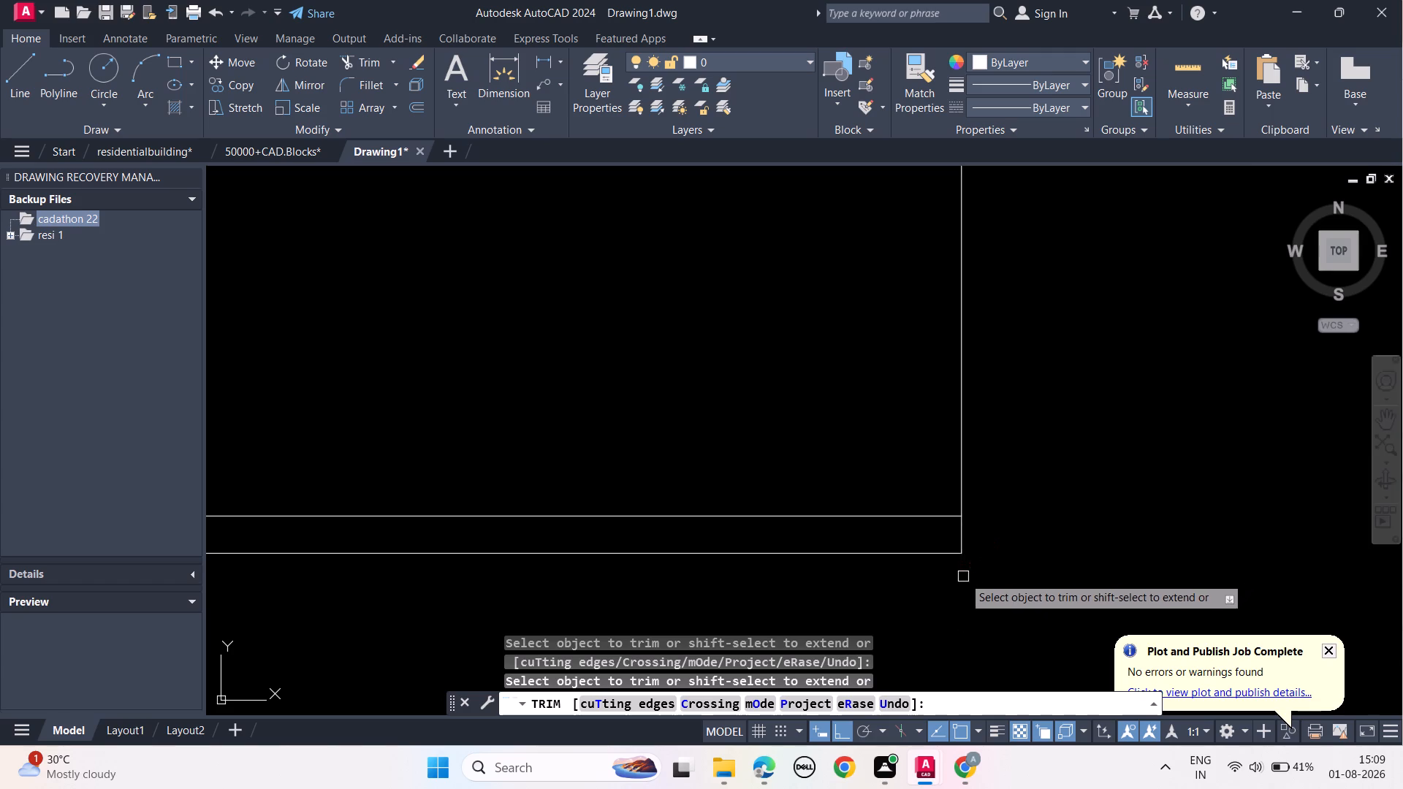
{"action": "key", "text": "Escape"}
{"action": "key", "text": "Escape"}
{"action": "key", "text": "Escape"}
{"action": "key", "text": "Escape"}
{"action": "key", "text": "Escape"}
{"action": "key", "text": "Escape"}
Delete the offset vertical line at the base slab's right end.
{"action": "scroll", "coordinate": [1014, 568], "scroll_direction": "down", "scroll_amount": 1}
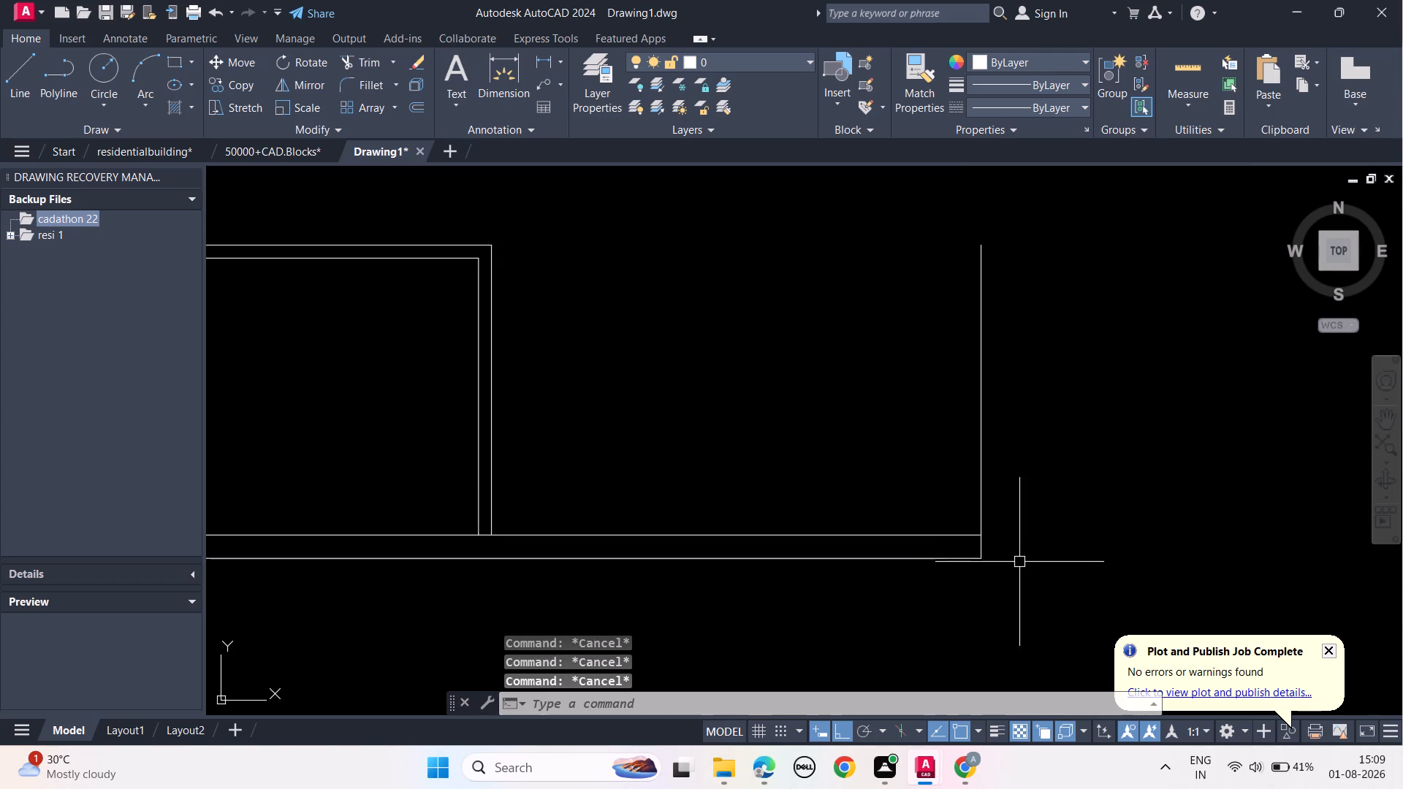
{"action": "scroll", "coordinate": [1031, 514], "scroll_direction": "down", "scroll_amount": 1}
{"action": "middle_click_drag", "start_coordinate": [1041, 479], "coordinate": [1023, 520]}
{"action": "left_click", "coordinate": [982, 507]}
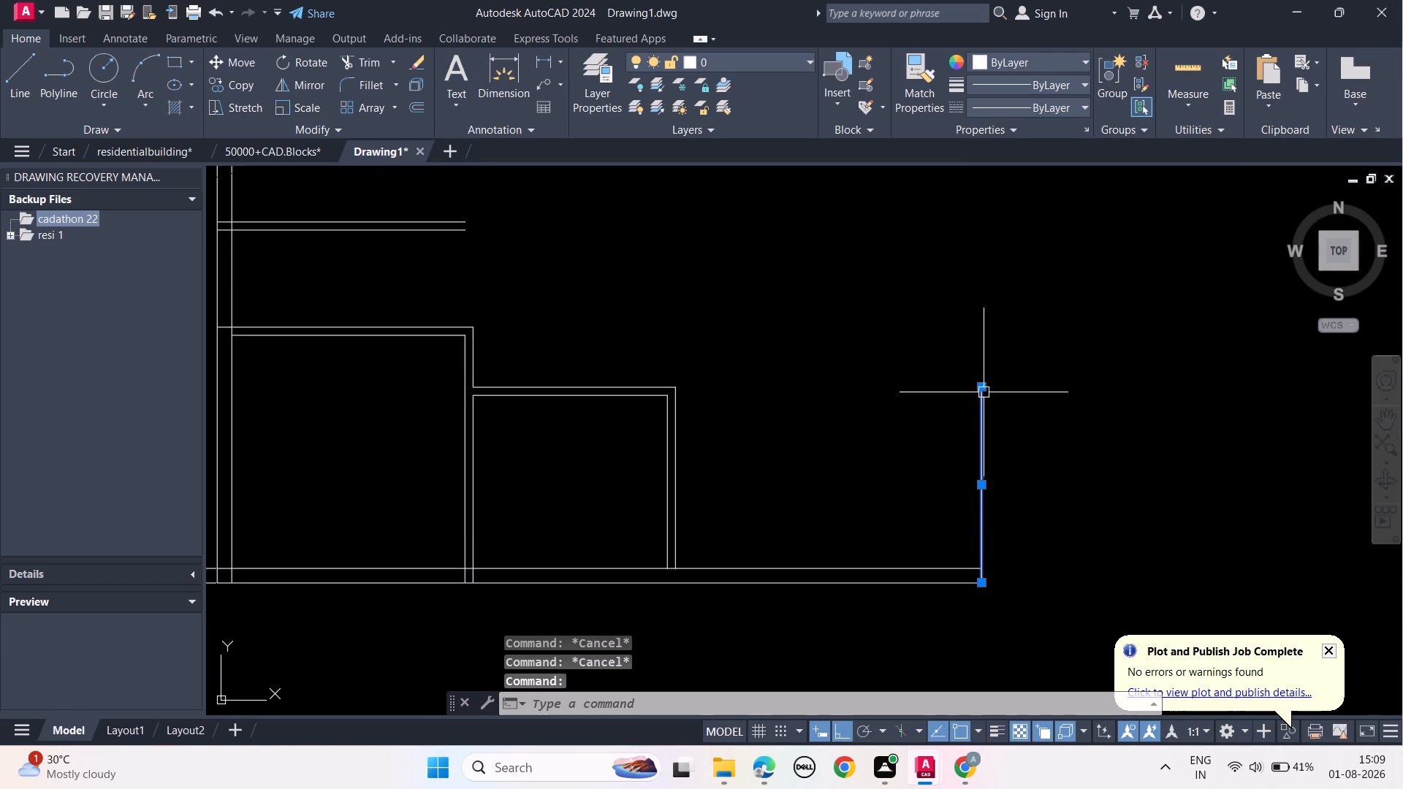
{"action": "left_click_drag", "start_coordinate": [984, 389], "coordinate": [984, 399]}
{"action": "key", "text": "Escape"}
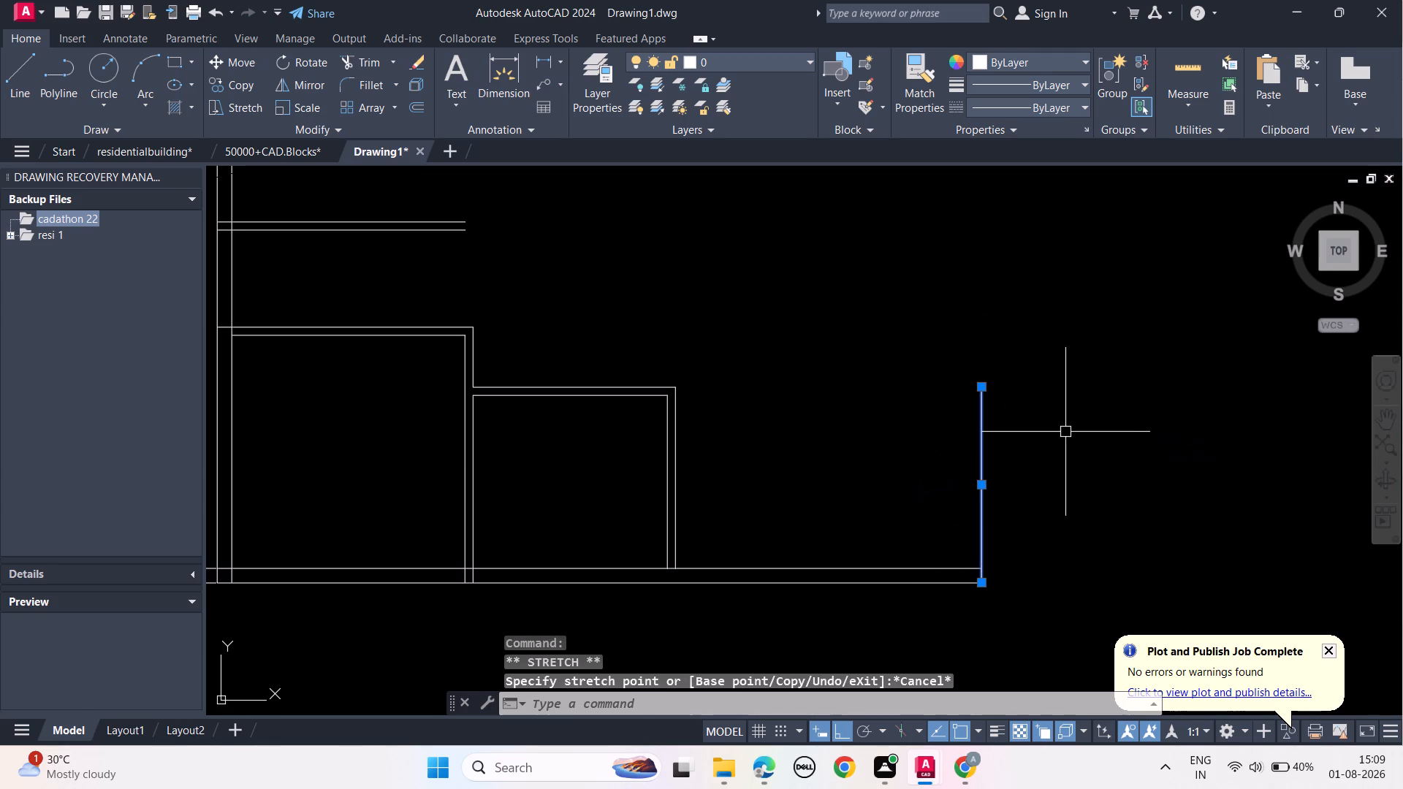
{"action": "key", "text": "Delete"}
Draw a 7' vertical line upward from the right end of the base slab's upper line.
{"action": "type", "text": "l"}
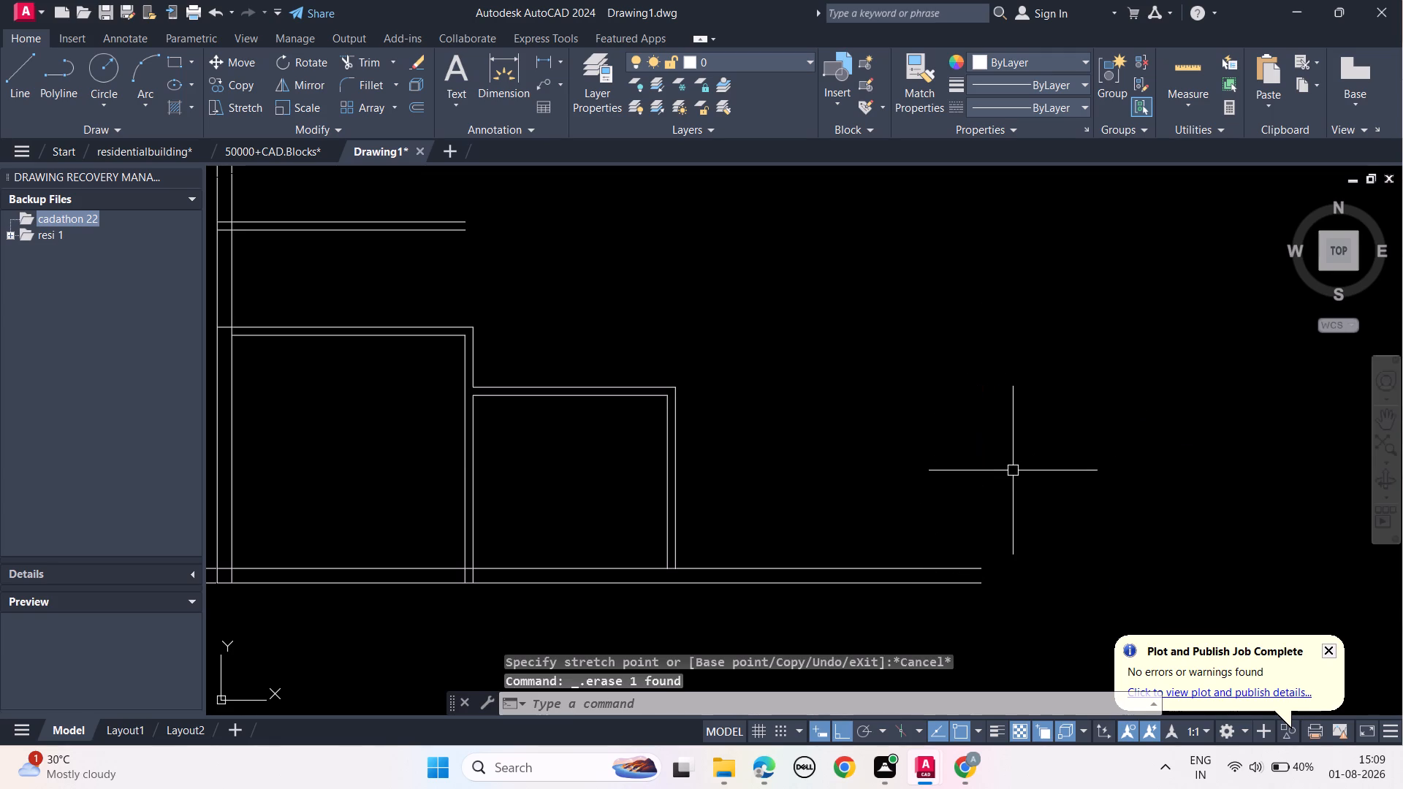
{"action": "key", "text": "space"}
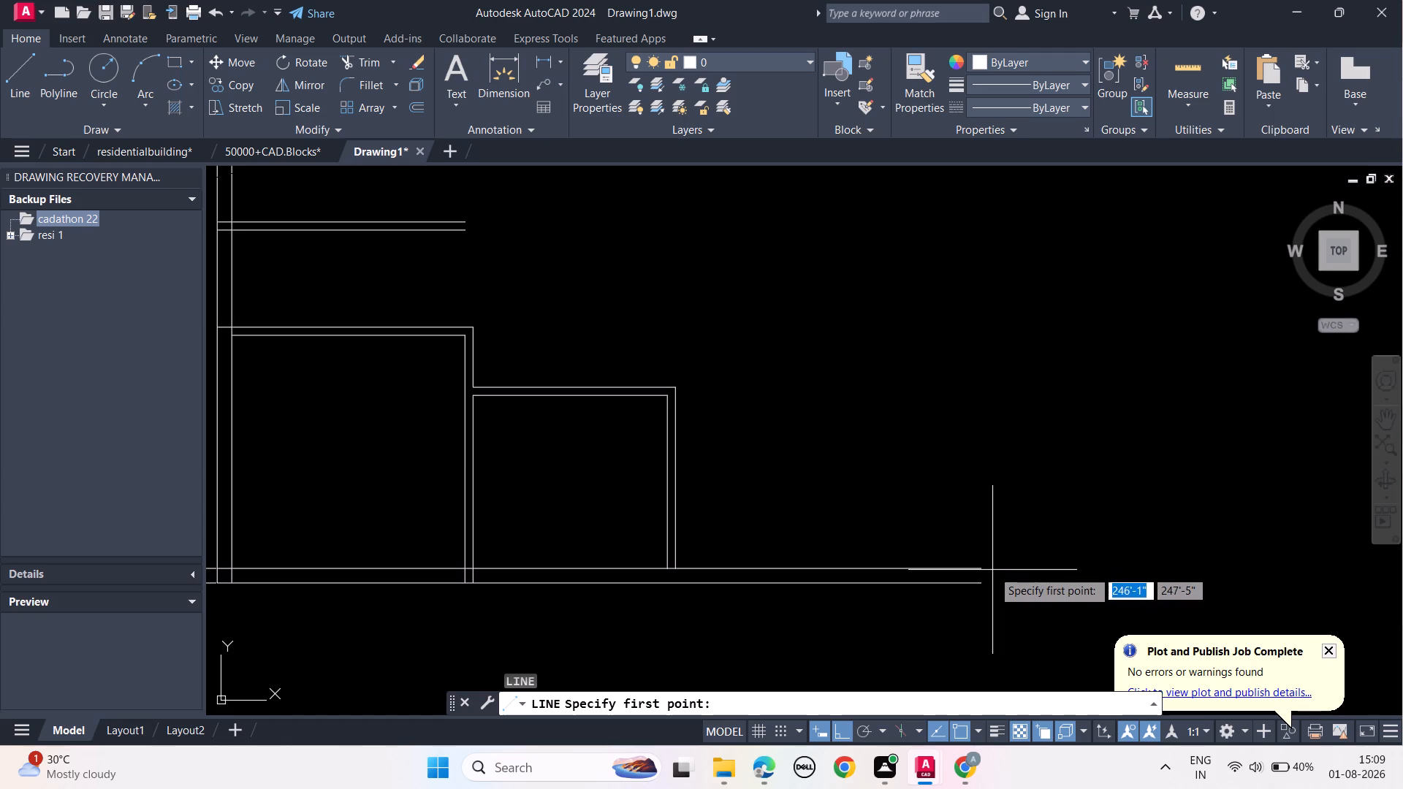
{"action": "left_click", "coordinate": [985, 569]}
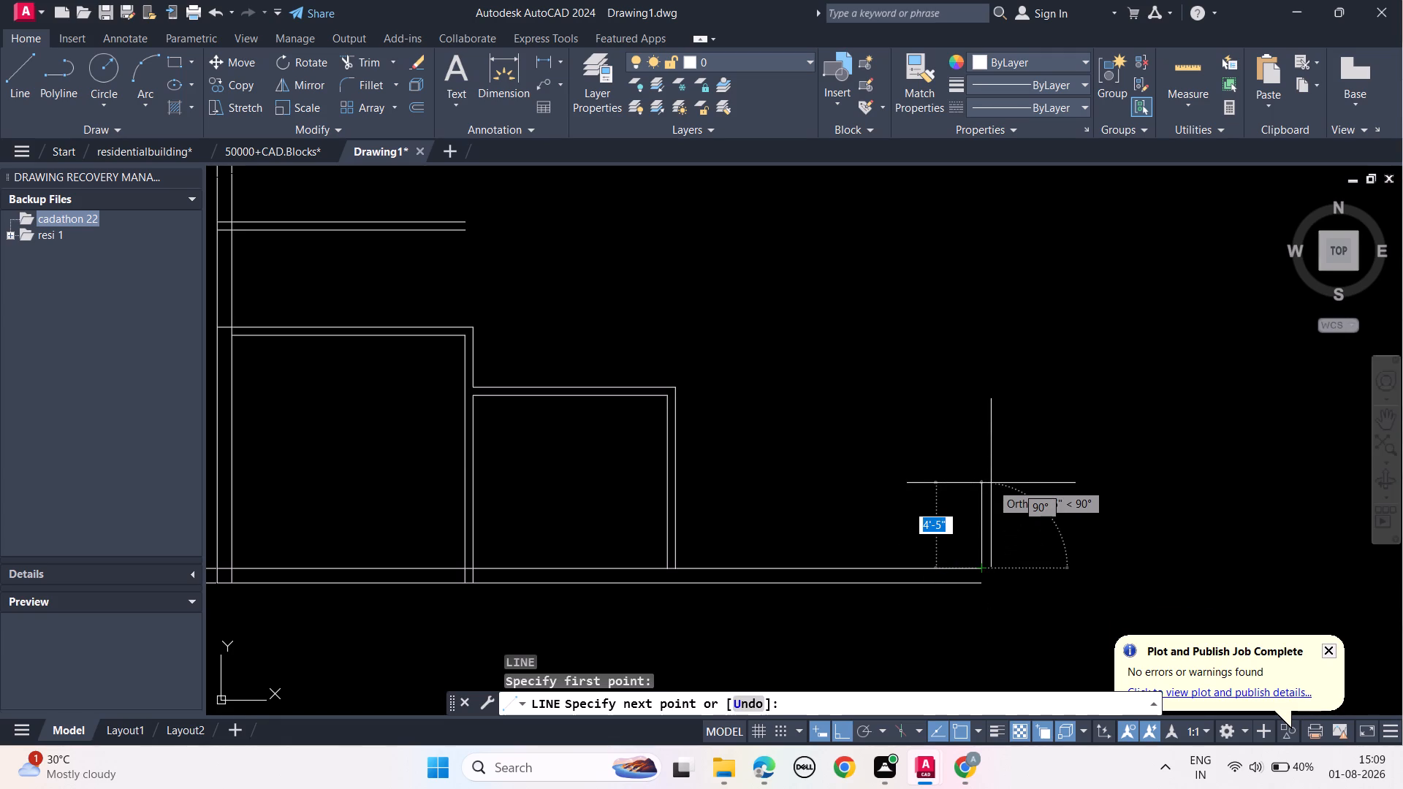
{"action": "key", "text": "7"}
{"action": "key", "text": "apostrophe"}
{"action": "key", "text": "Return"}
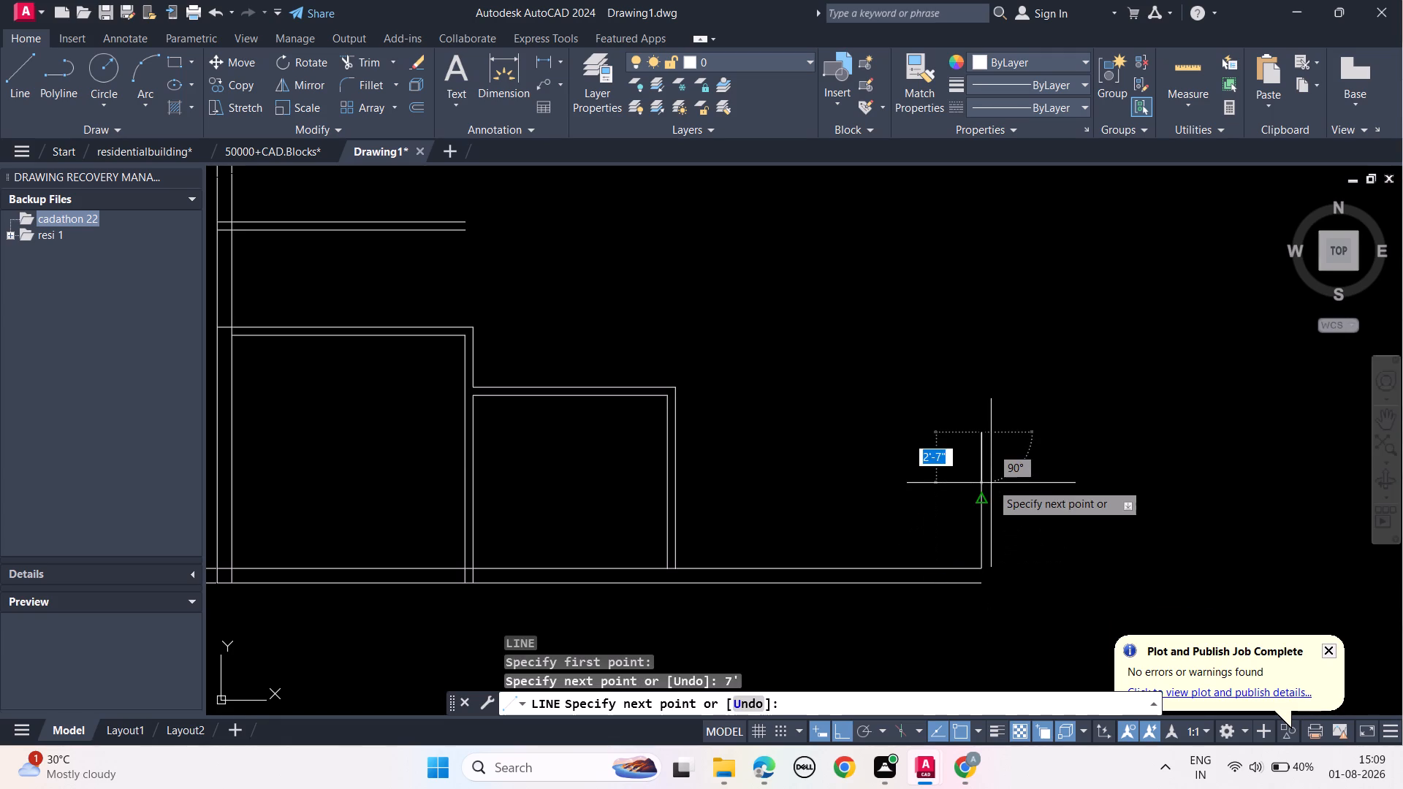
{"action": "key", "text": "Escape"}
{"action": "key", "text": "Escape"}
{"action": "key", "text": "Escape"}
{"action": "key", "text": "Escape"}
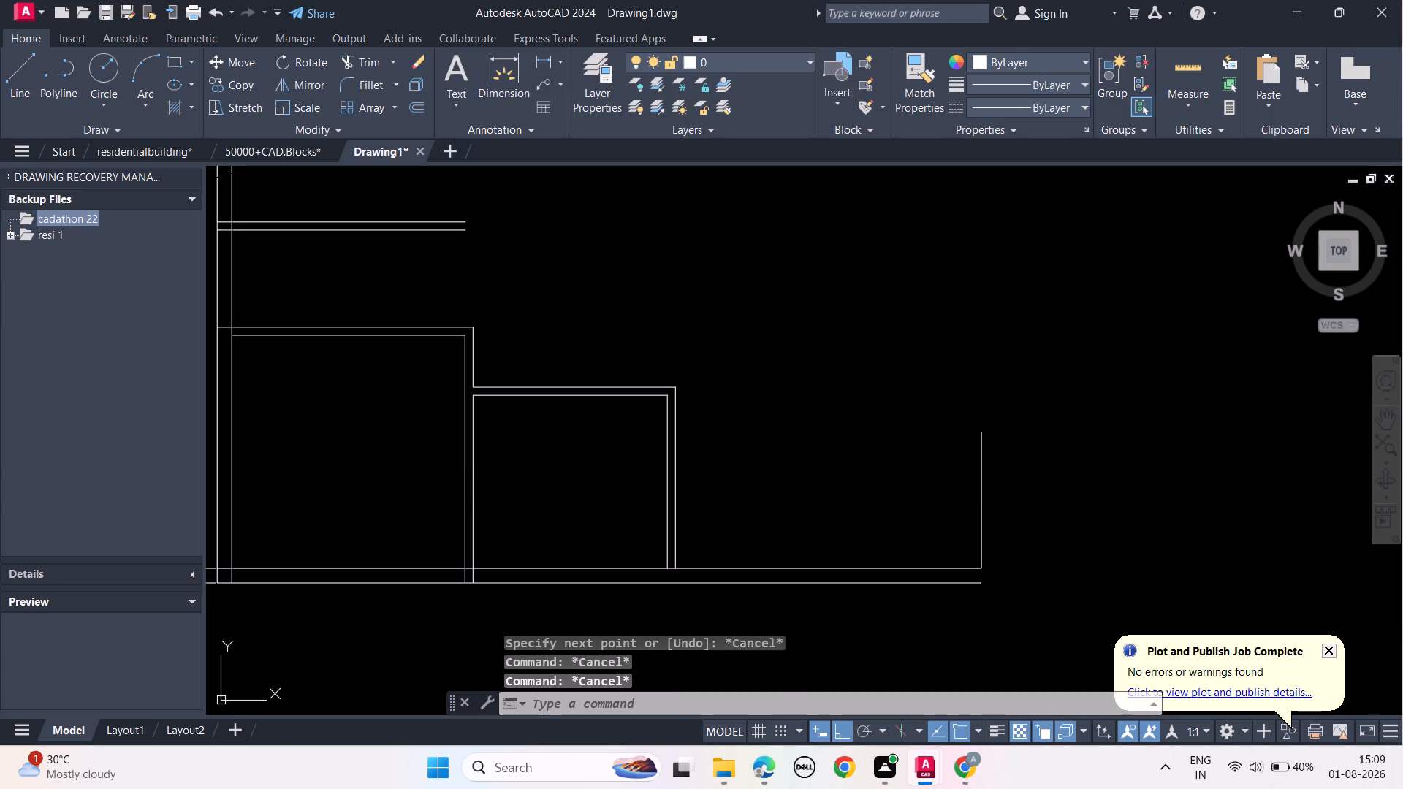
{"action": "key", "text": "Escape"}
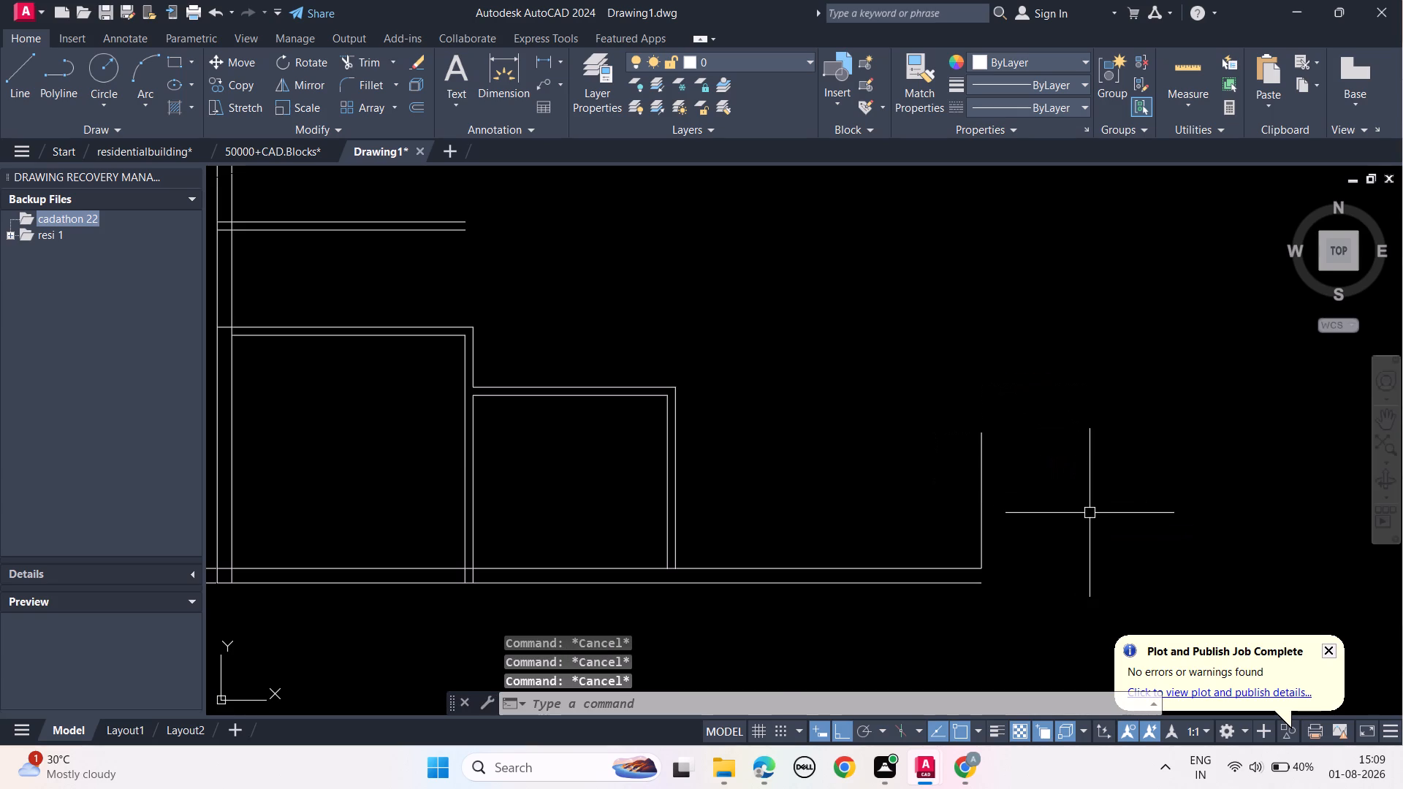
Offset the 7' vertical line 9" outward, away from the base slab, for the outer wall face.
{"action": "left_click", "coordinate": [984, 501]}
{"action": "type", "text": "off"}
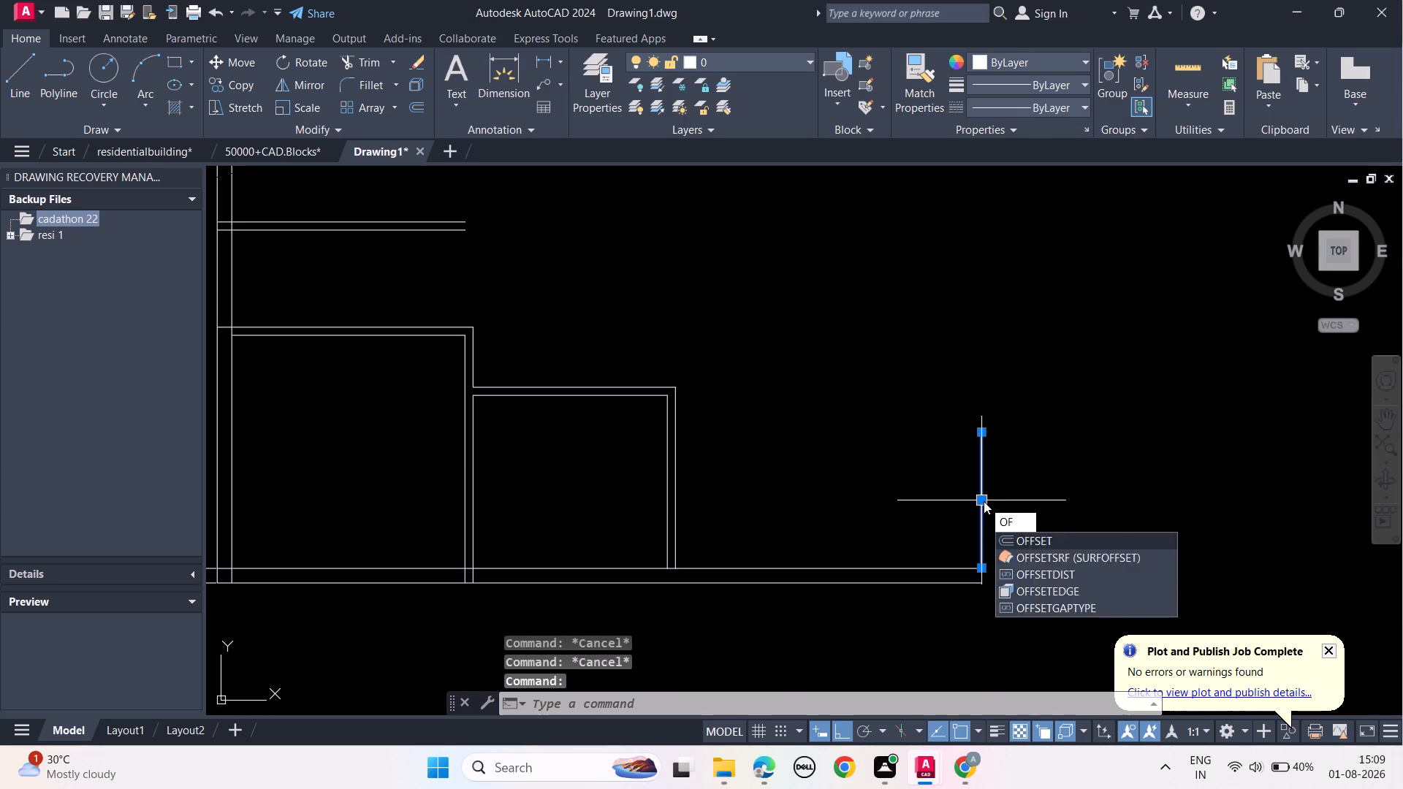
{"action": "left_click", "coordinate": [1043, 538]}
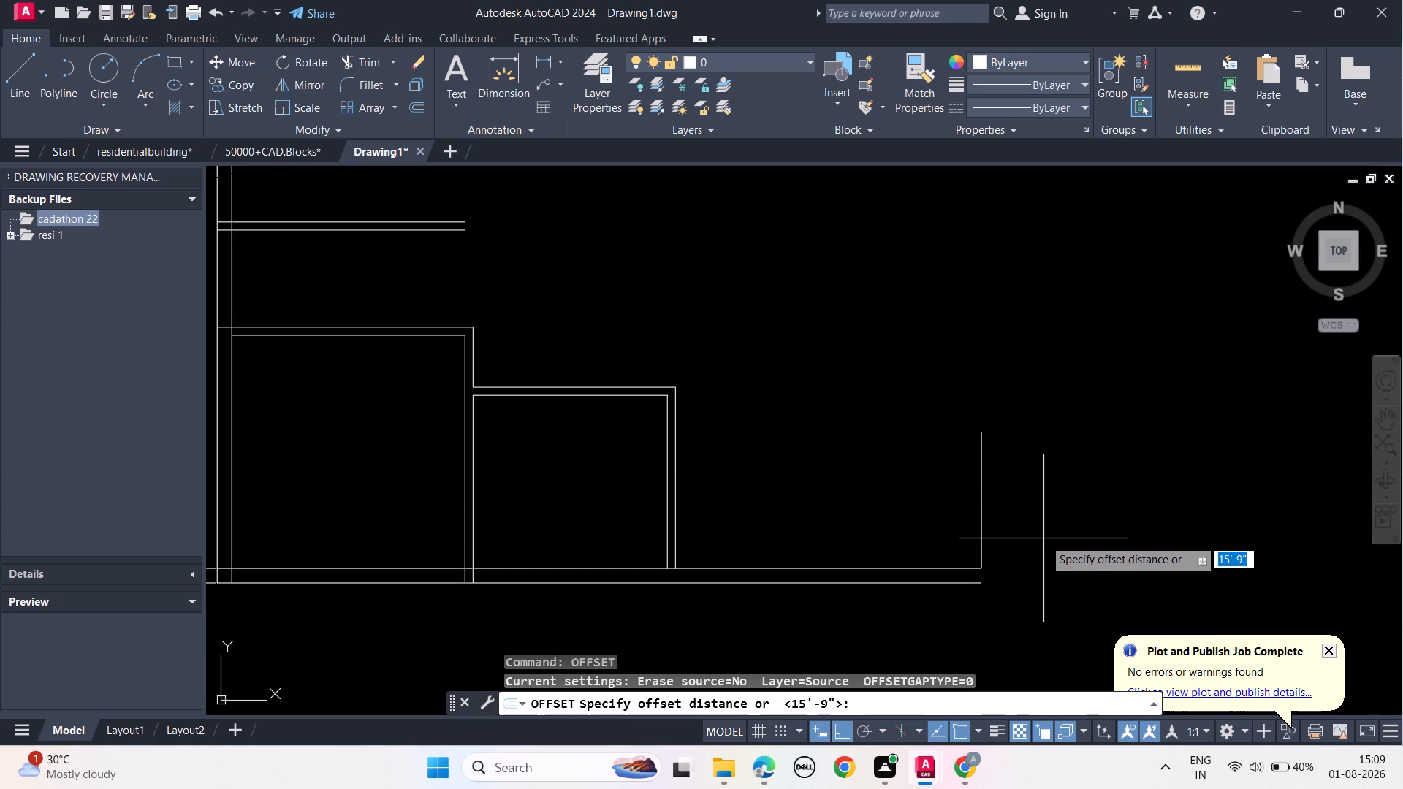
{"action": "key", "text": "9"}
{"action": "key", "text": "shift+quotedbl"}
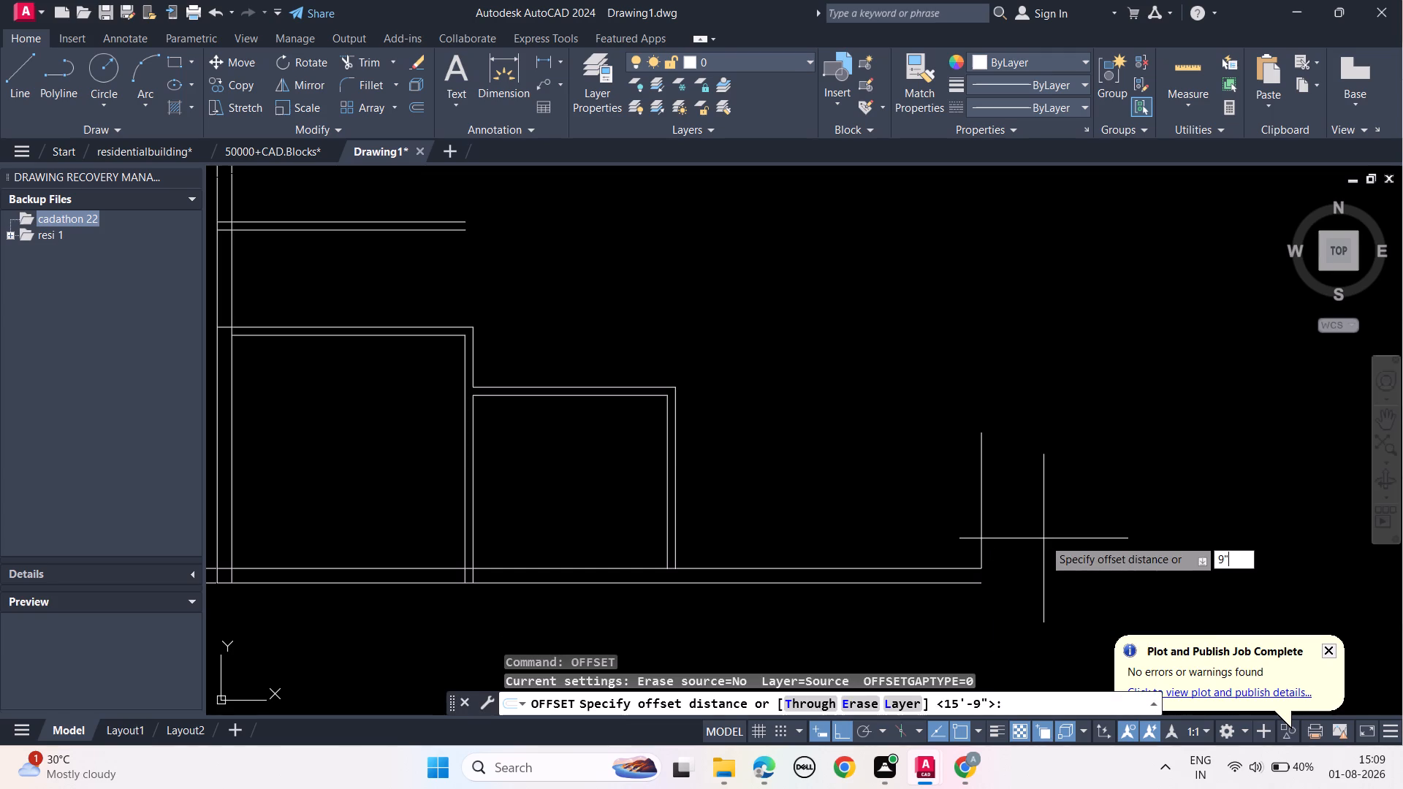
{"action": "key", "text": "Return"}
{"action": "left_click", "coordinate": [1043, 538]}
{"action": "key", "text": "Escape"}
{"action": "key", "text": "Escape"}
{"action": "key", "text": "Escape"}
{"action": "key", "text": "Escape"}
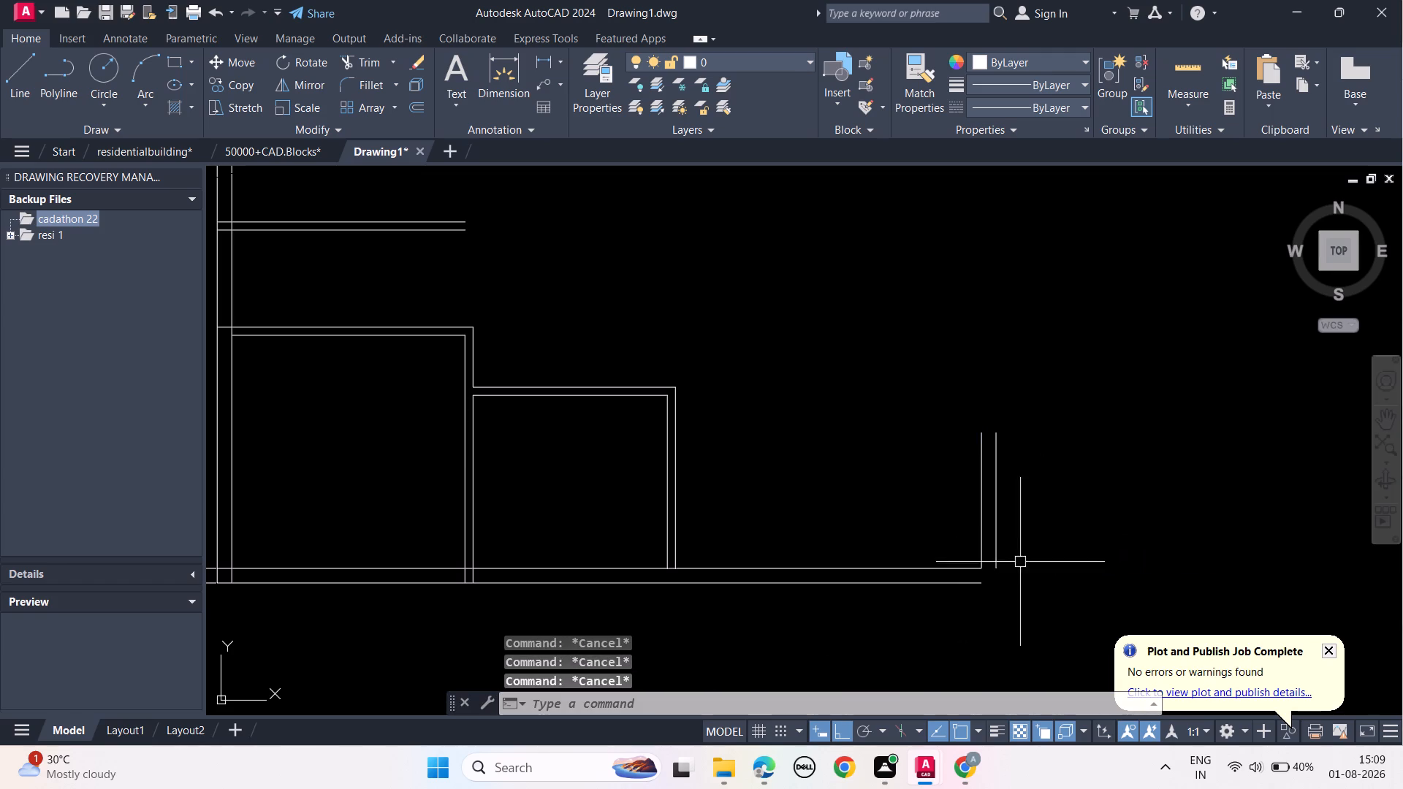
Stretch the right end of the base slab's lower line horizontally past the outer wall's outer face line.
{"action": "scroll", "coordinate": [1005, 590], "scroll_direction": "up", "scroll_amount": 2}
{"action": "middle_click_drag", "start_coordinate": [1005, 590], "coordinate": [955, 544]}
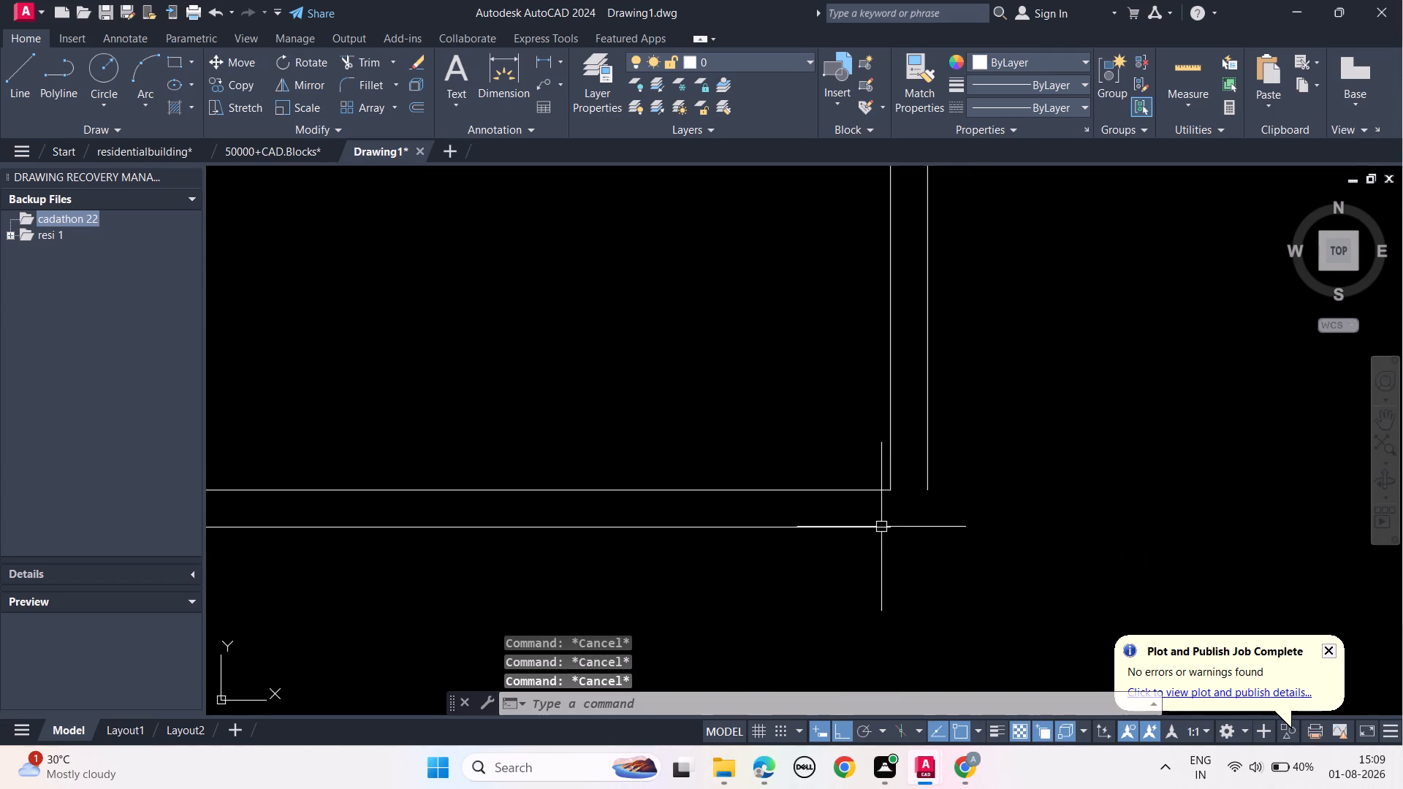
{"action": "left_click", "coordinate": [882, 526]}
{"action": "left_click", "coordinate": [889, 527]}
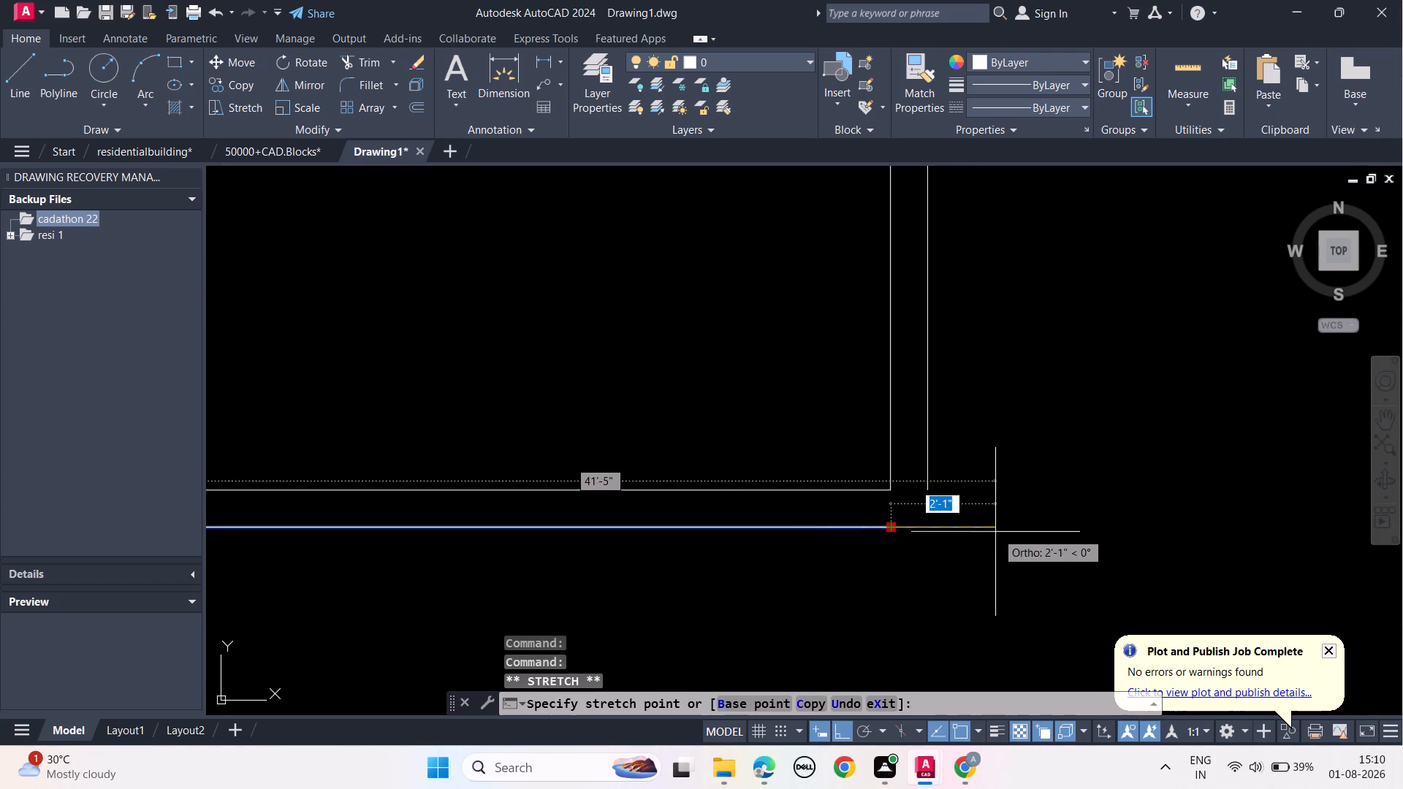
{"action": "left_click", "coordinate": [1006, 534]}
{"action": "key", "text": "Escape"}
{"action": "key", "text": "Escape"}
{"action": "key", "text": "Escape"}
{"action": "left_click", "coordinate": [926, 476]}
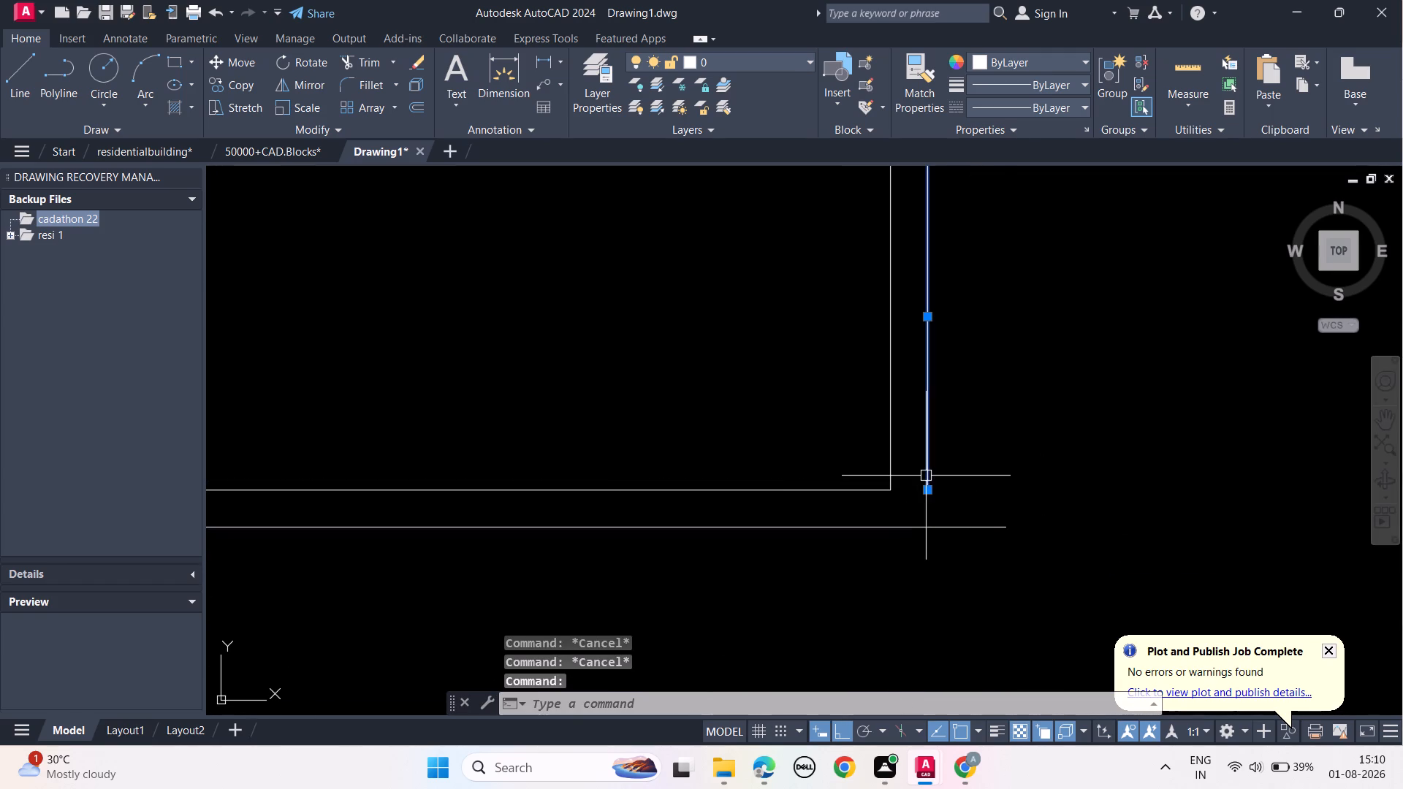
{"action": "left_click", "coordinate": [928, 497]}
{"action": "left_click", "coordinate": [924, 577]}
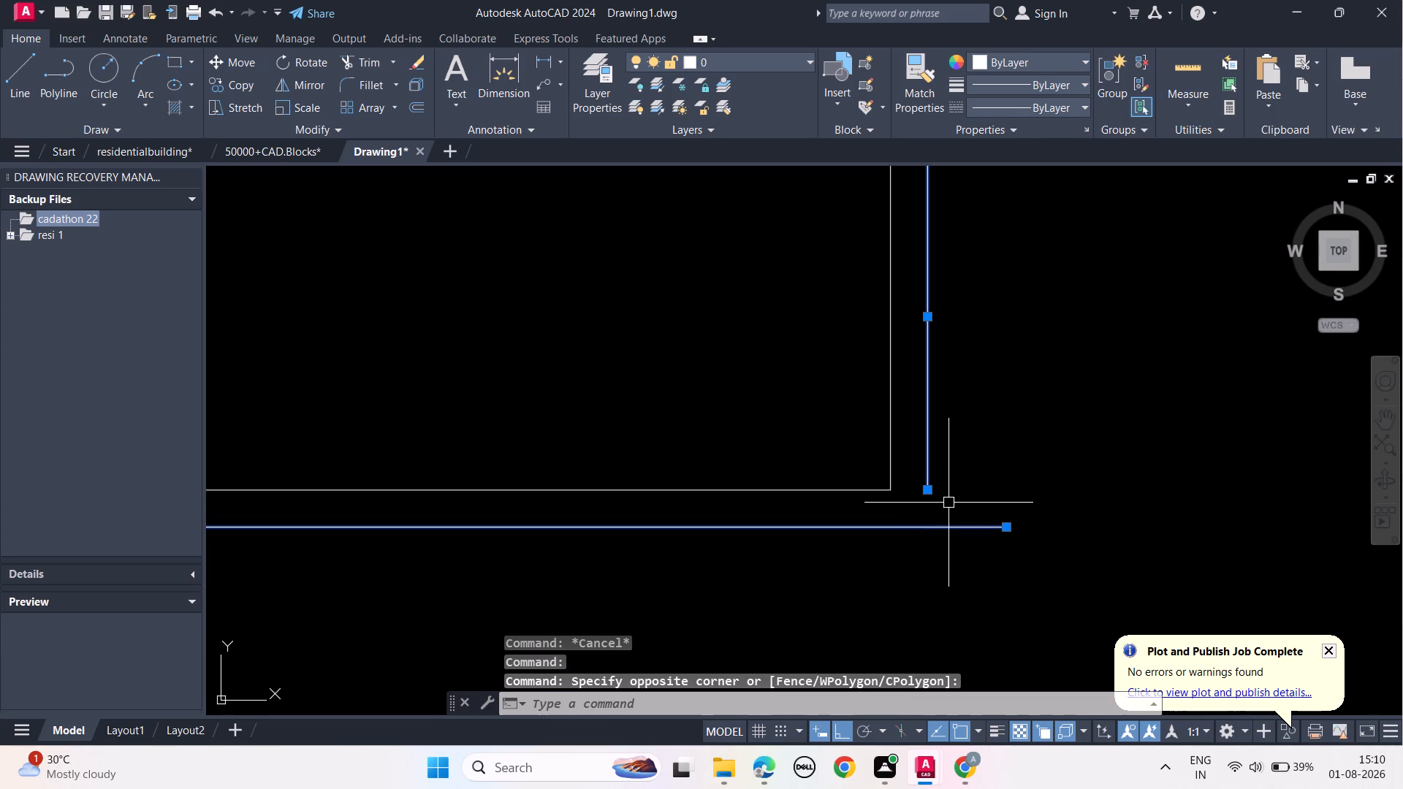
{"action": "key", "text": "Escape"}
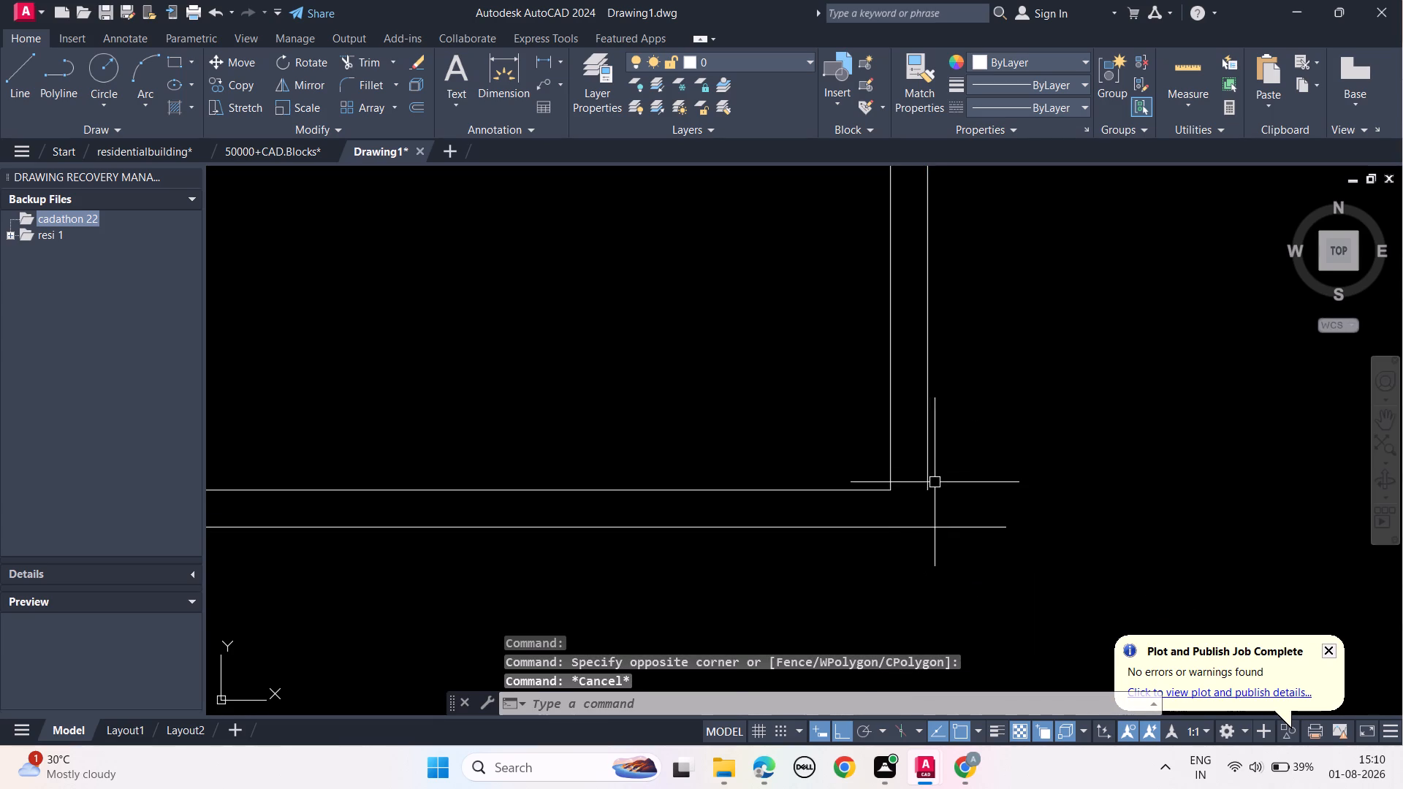
Stretch the lower end of the outer wall's outer face line vertically down past the base slab's lower line.
{"action": "left_click", "coordinate": [935, 482]}
{"action": "left_click", "coordinate": [928, 484]}
{"action": "left_click", "coordinate": [925, 482]}
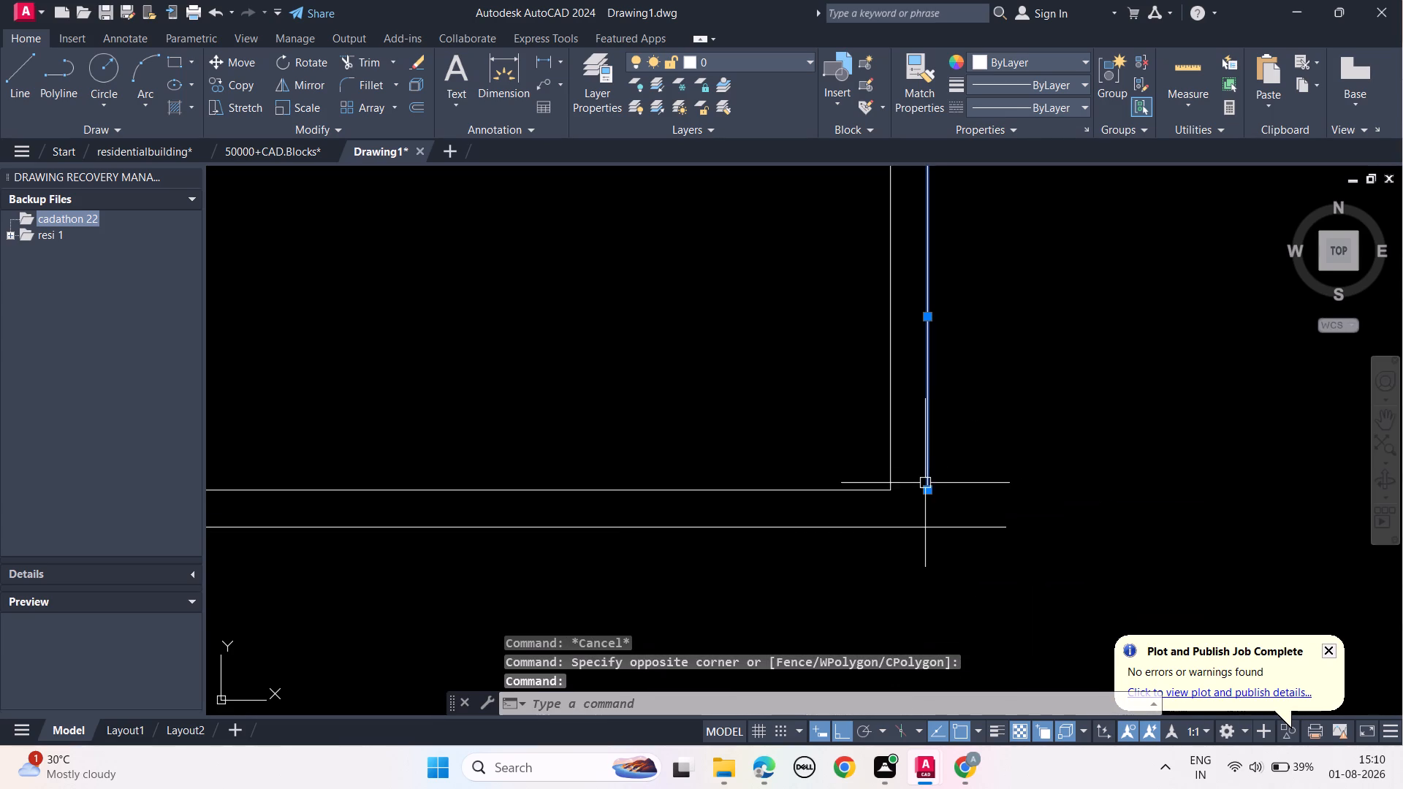
{"action": "left_click", "coordinate": [925, 491]}
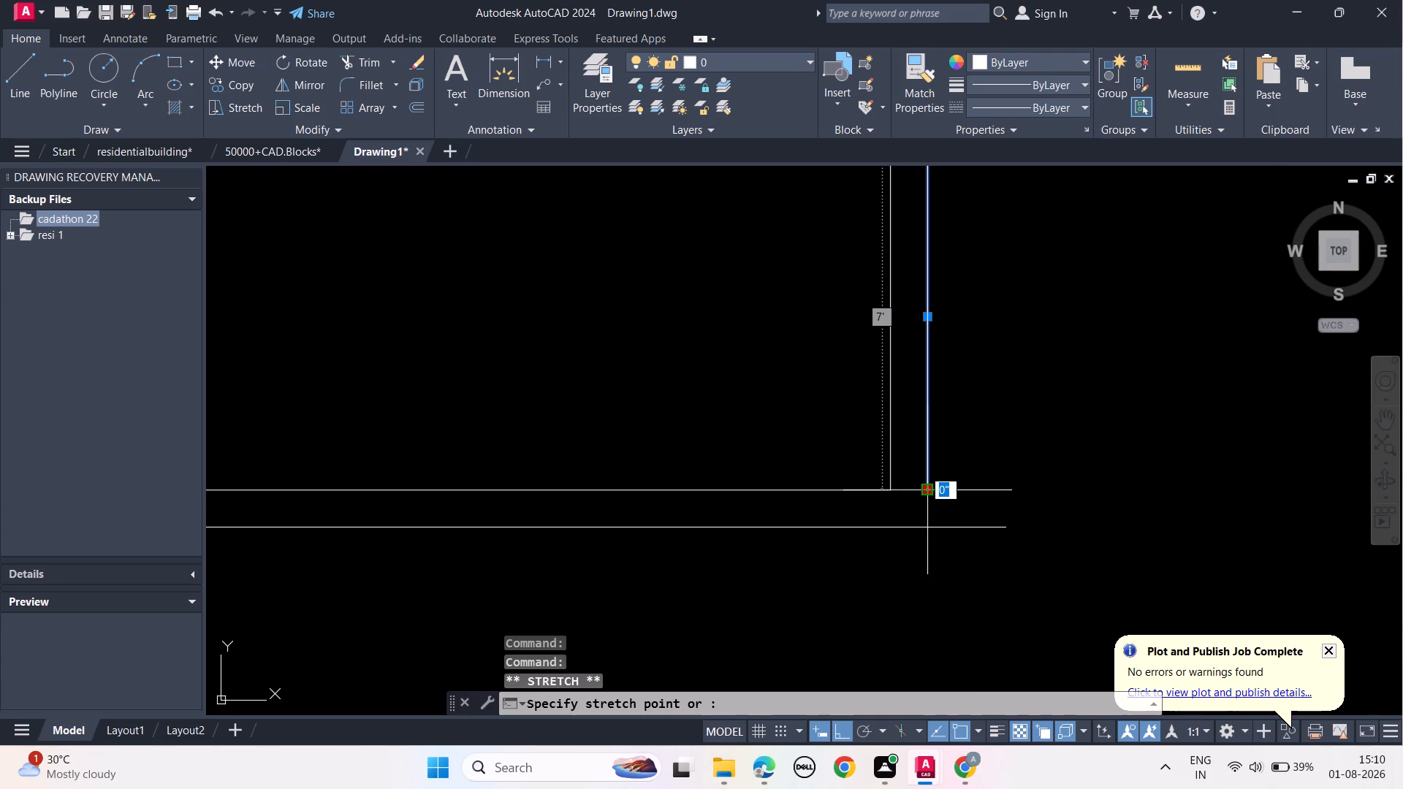
{"action": "left_click", "coordinate": [913, 623]}
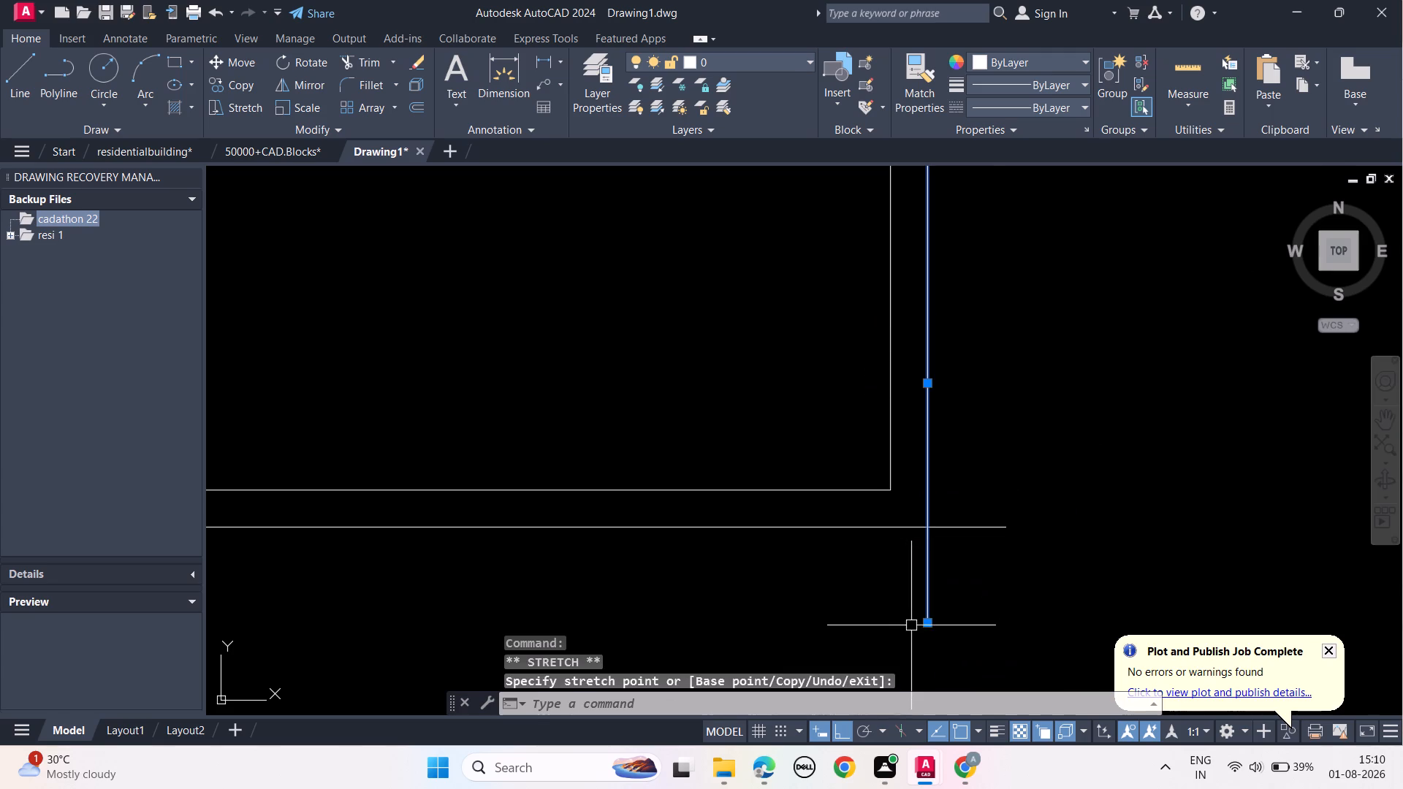
{"action": "key", "text": "Escape"}
{"action": "key", "text": "Escape"}
{"action": "key", "text": "Escape"}
{"action": "key", "text": "Escape"}
{"action": "key", "text": "Escape"}
{"action": "key", "text": "Escape"}
{"action": "key", "text": "Escape"}
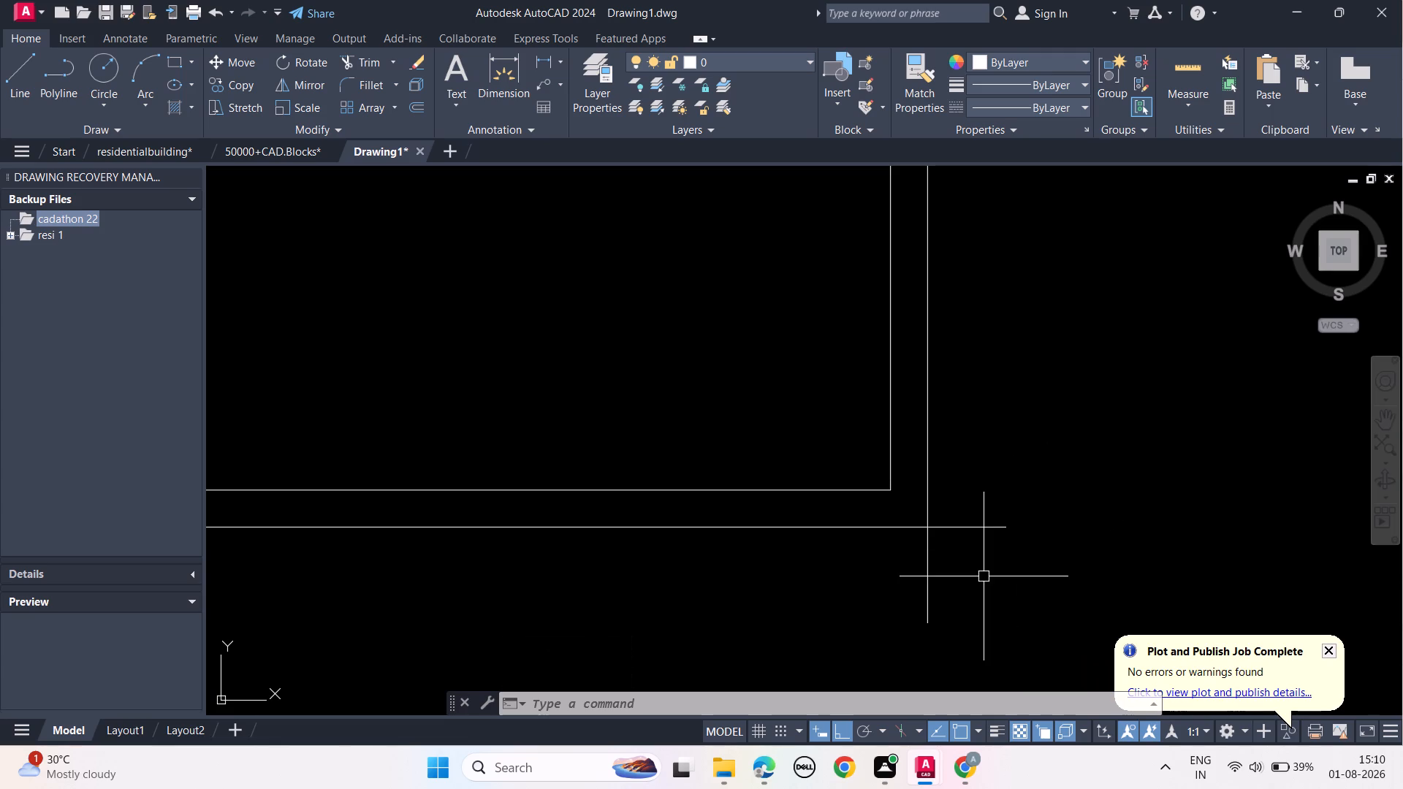
Trim the overhanging ends of the slab's lower line and the outer wall face to form a closed corner.
{"action": "type", "text": "tr"}
{"action": "key", "text": "space"}
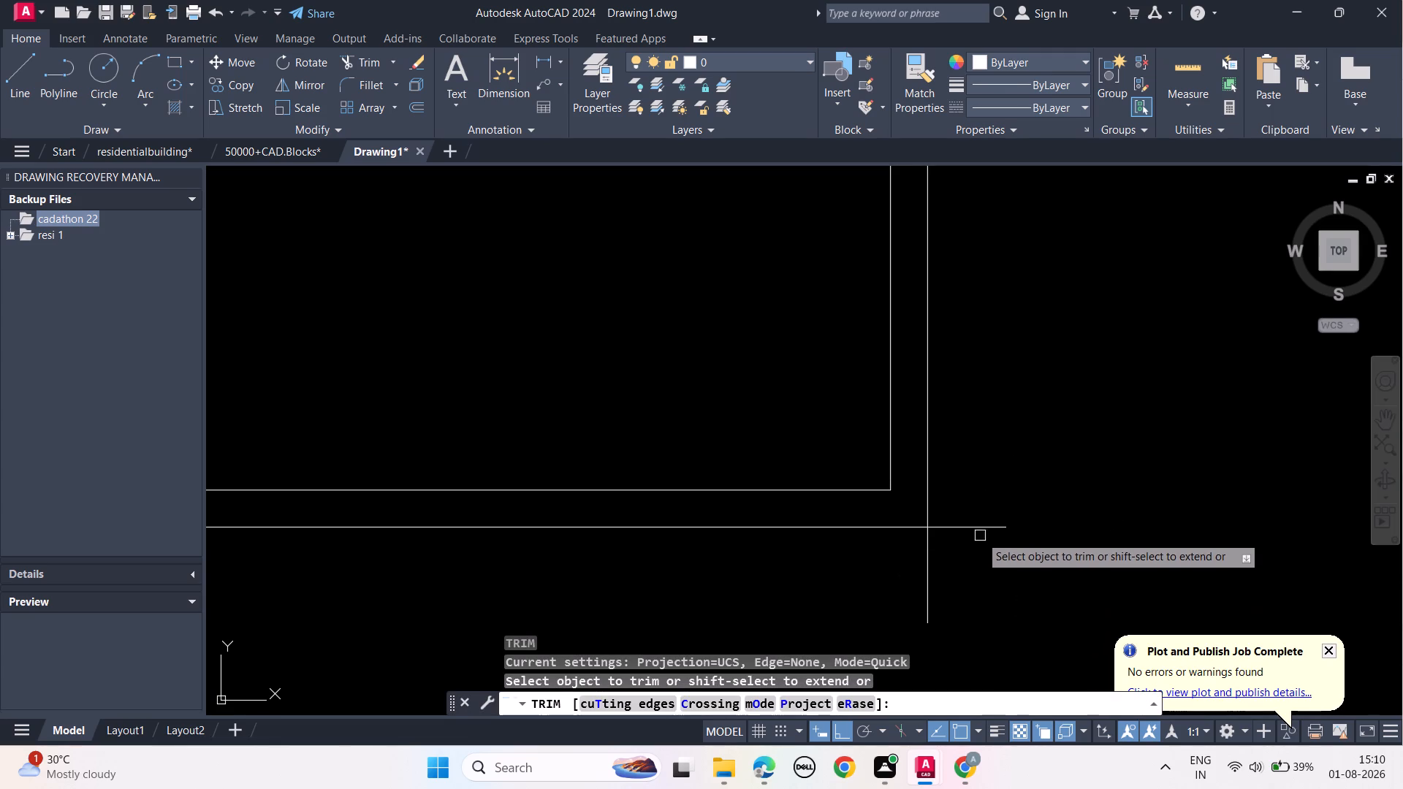
{"action": "left_click", "coordinate": [978, 526]}
{"action": "left_click", "coordinate": [930, 573]}
{"action": "key", "text": "Escape"}
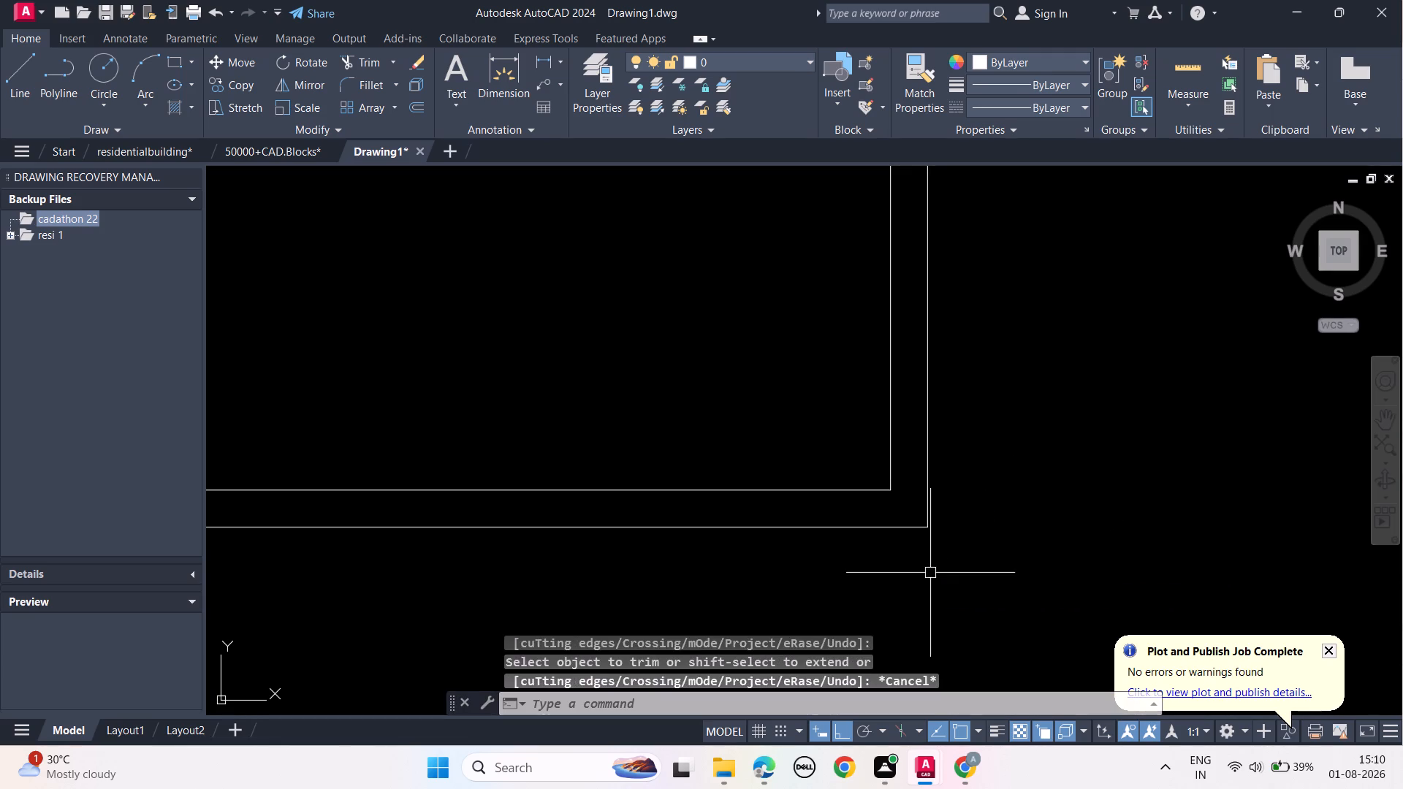
{"action": "key", "text": "Escape"}
{"action": "key", "text": "Escape"}
{"action": "key", "text": "Escape"}
{"action": "key", "text": "Escape"}
{"action": "key", "text": "Escape"}
Draw a horizontal line about 18' long from the outer wall's top outer corner, running inward across the adjacent stepped wall.
{"action": "scroll", "coordinate": [933, 572], "scroll_direction": "down", "scroll_amount": 3}
{"action": "middle_click_drag", "start_coordinate": [985, 514], "coordinate": [1025, 455]}
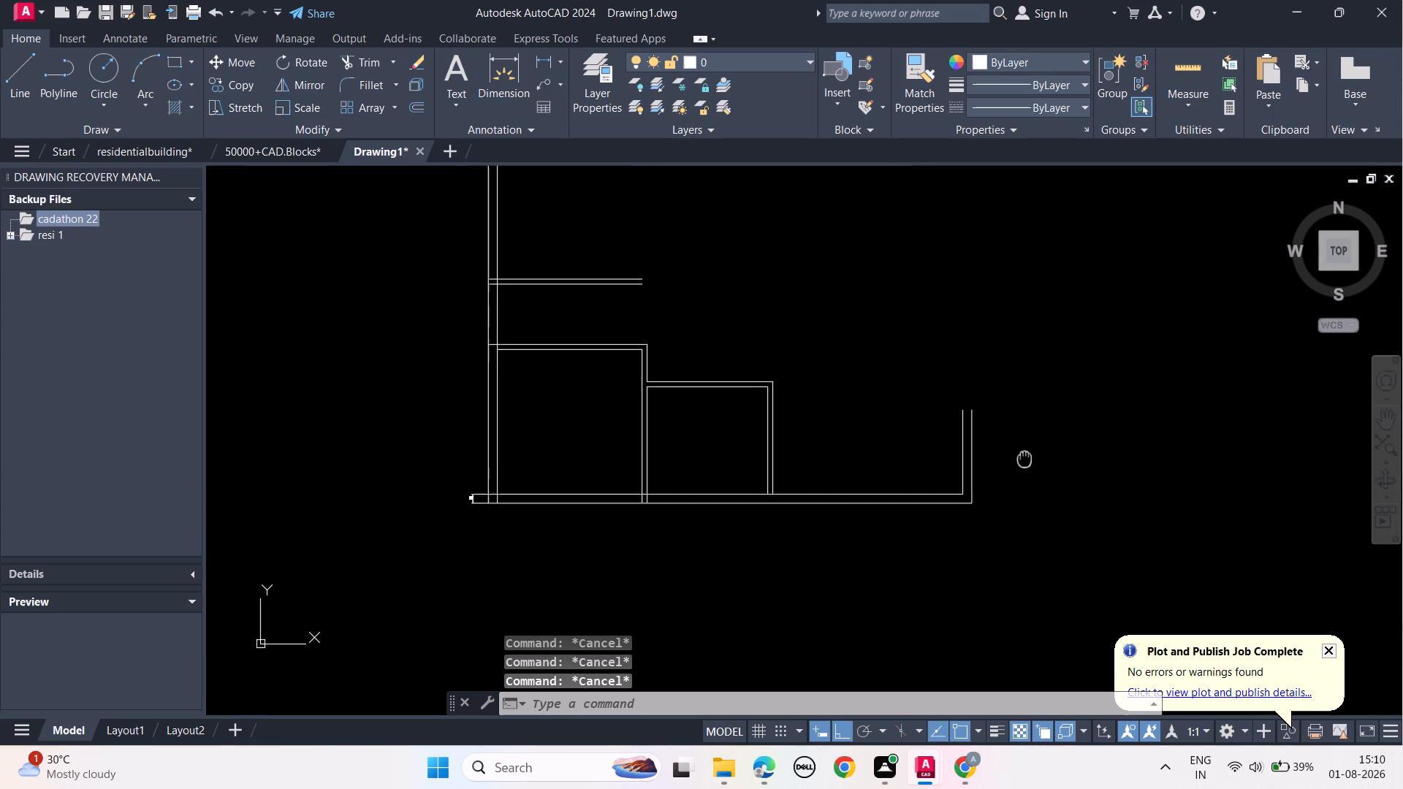
{"action": "middle_click_drag", "start_coordinate": [1025, 455], "coordinate": [1029, 450]}
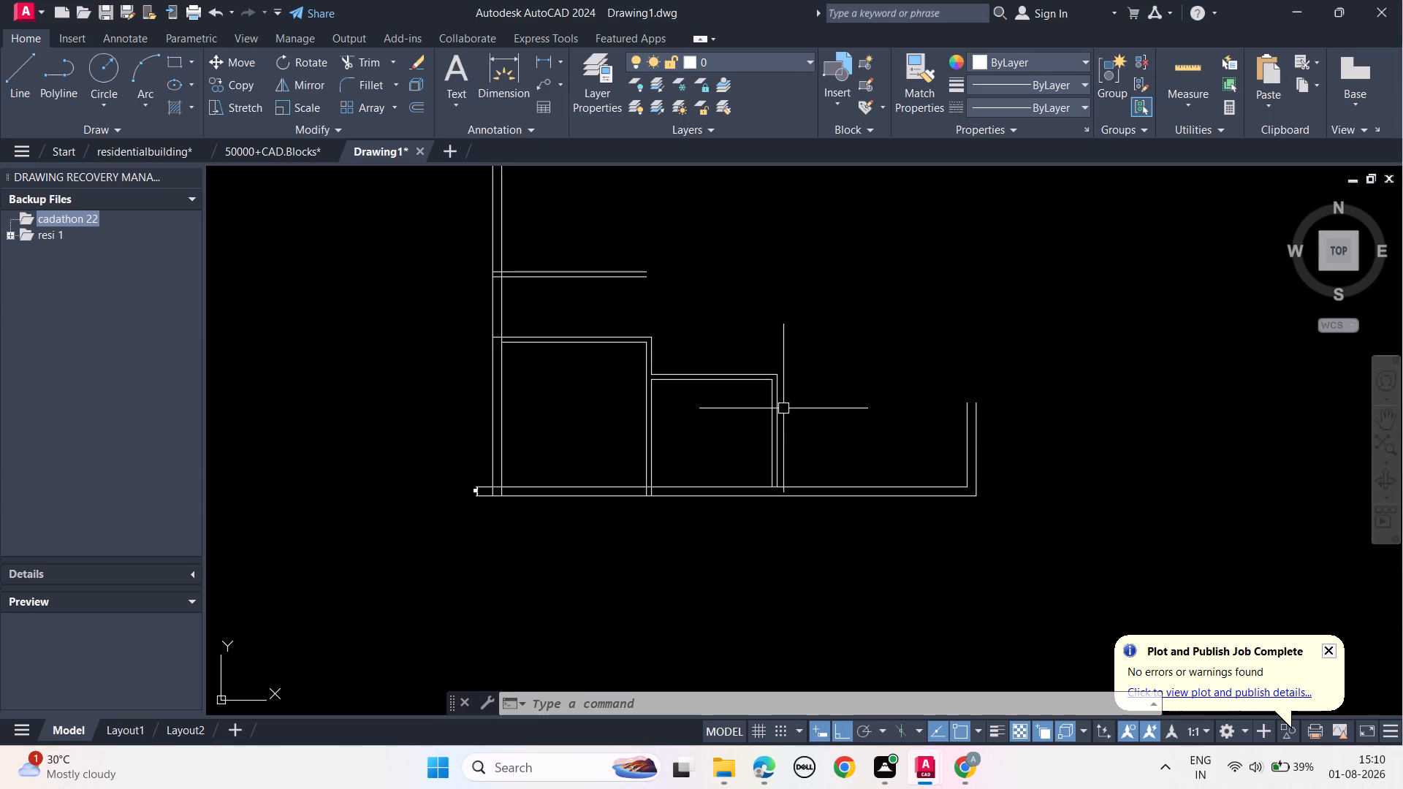
{"action": "type", "text": "l"}
{"action": "key", "text": "space"}
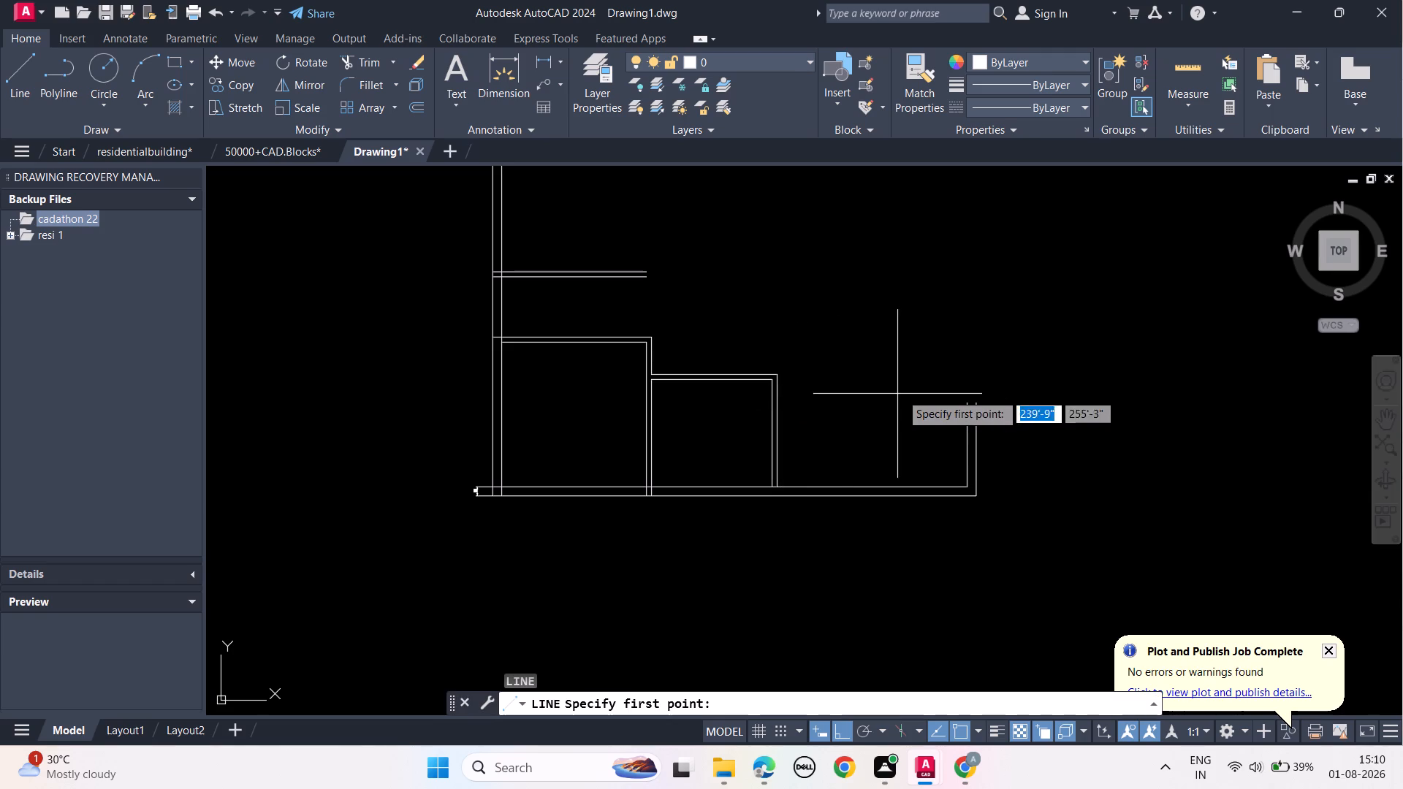
{"action": "left_click", "coordinate": [973, 404]}
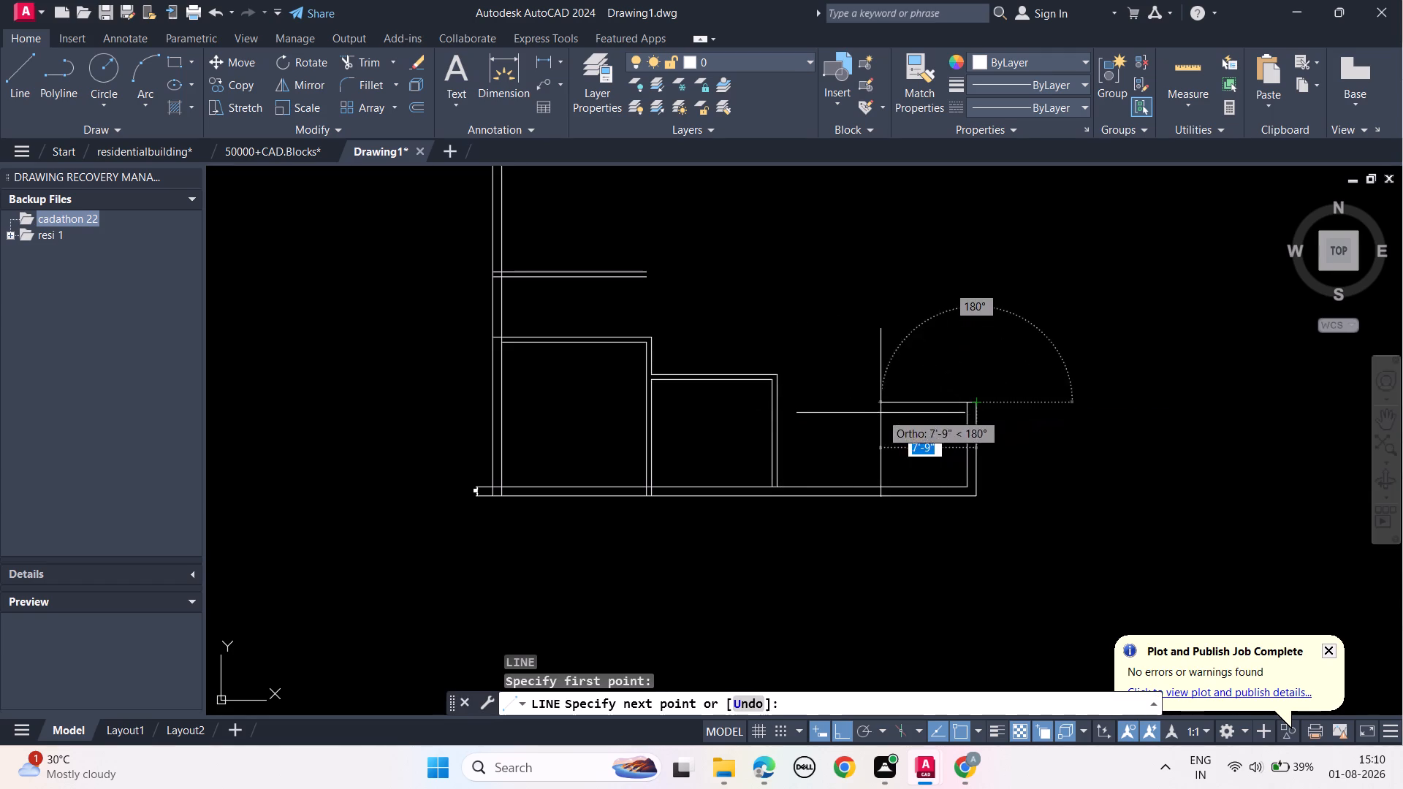
{"action": "left_click", "coordinate": [756, 414]}
{"action": "key", "text": "Escape"}
{"action": "key", "text": "Escape"}
{"action": "key", "text": "Escape"}
{"action": "key", "text": "Escape"}
{"action": "key", "text": "Escape"}
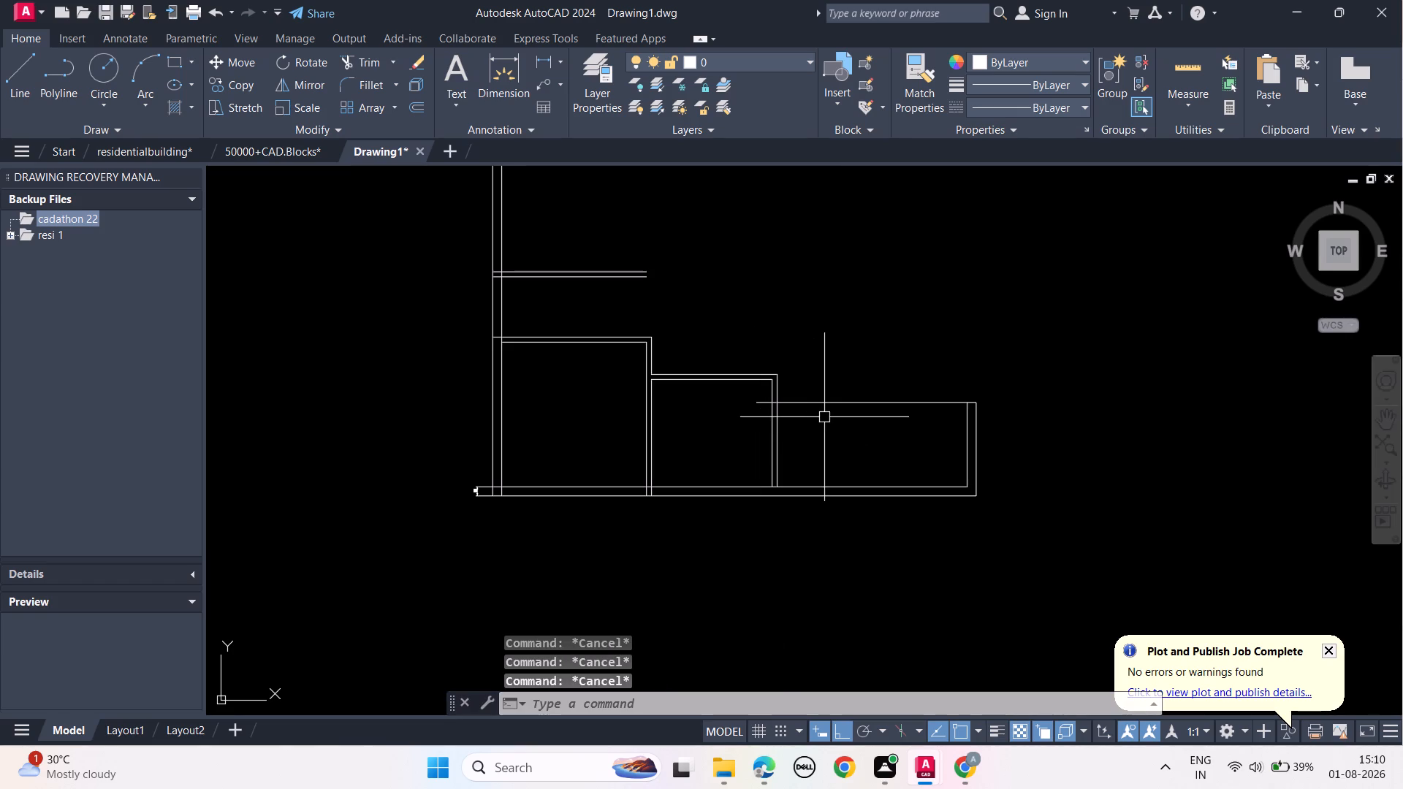
Trim the new horizontal line back to the adjacent stepped wall's outer face.
{"action": "type", "text": "tr"}
{"action": "key", "text": "space"}
{"action": "scroll", "coordinate": [764, 410], "scroll_direction": "up", "scroll_amount": 2}
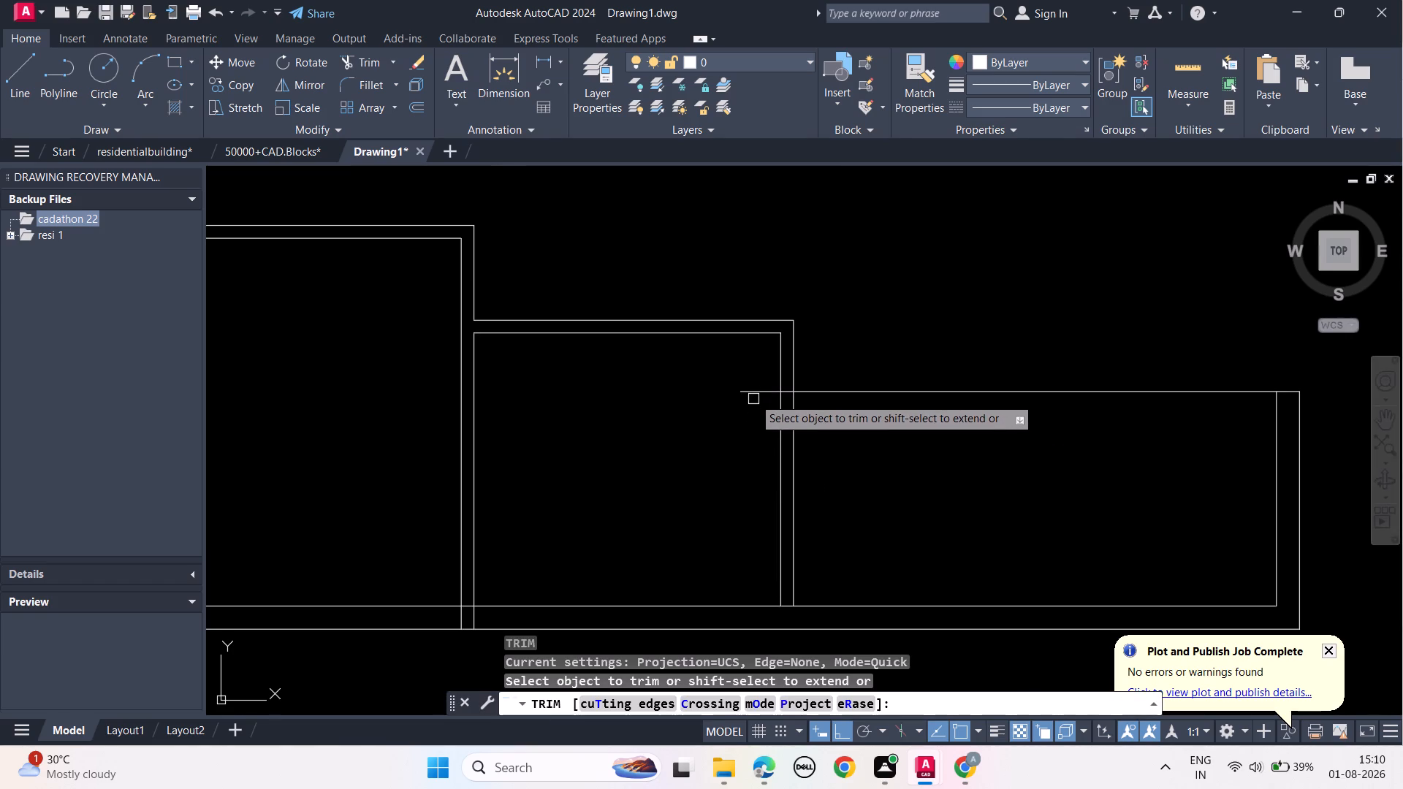
{"action": "left_click", "coordinate": [756, 393]}
{"action": "scroll", "coordinate": [783, 384], "scroll_direction": "up", "scroll_amount": 3}
{"action": "left_click", "coordinate": [785, 414]}
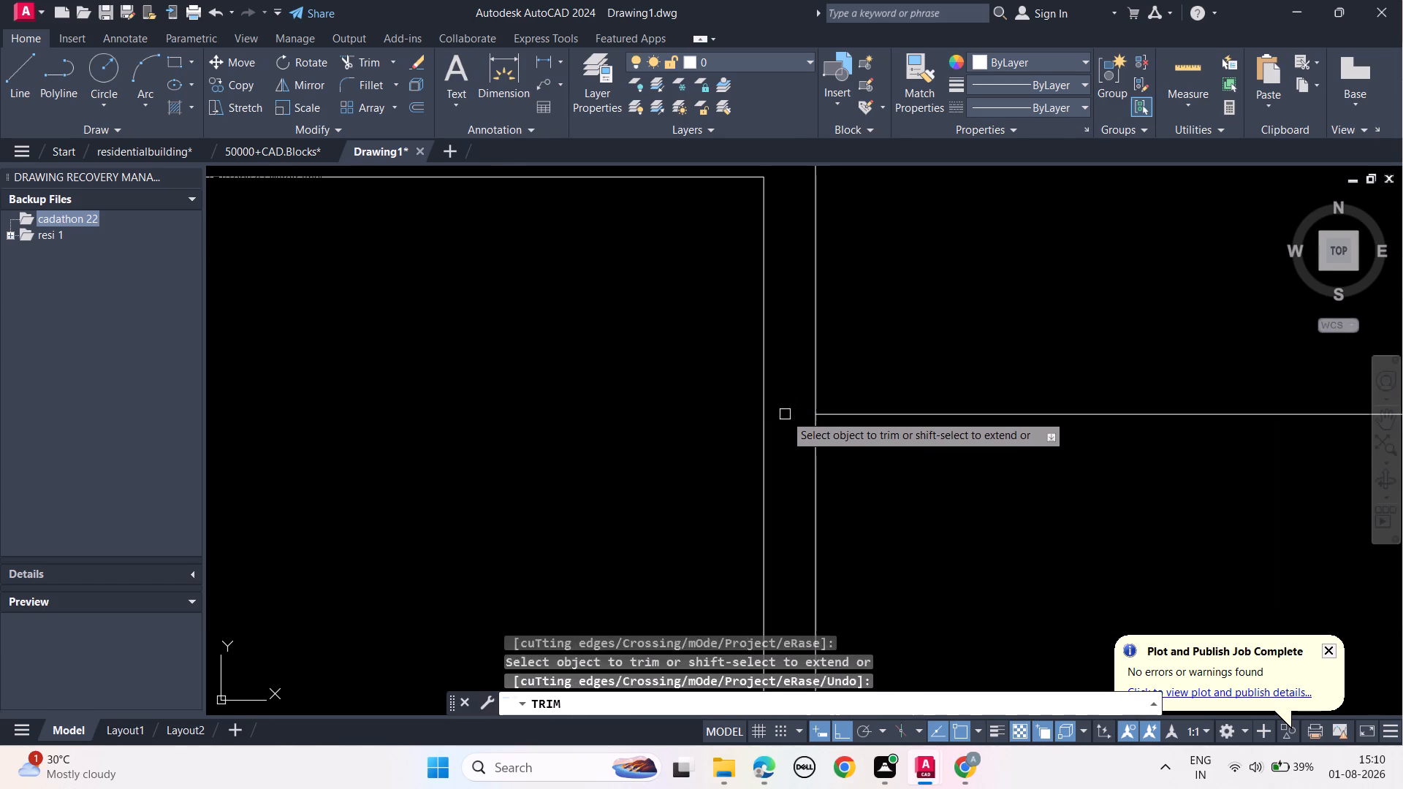
{"action": "key", "text": "Escape"}
{"action": "key", "text": "Escape"}
{"action": "key", "text": "Escape"}
{"action": "key", "text": "Escape"}
{"action": "key", "text": "Escape"}
{"action": "key", "text": "Escape"}
Offset the horizontal line above the end bay 5" upward for the slab thickness.
{"action": "scroll", "coordinate": [785, 414], "scroll_direction": "down", "scroll_amount": 3}
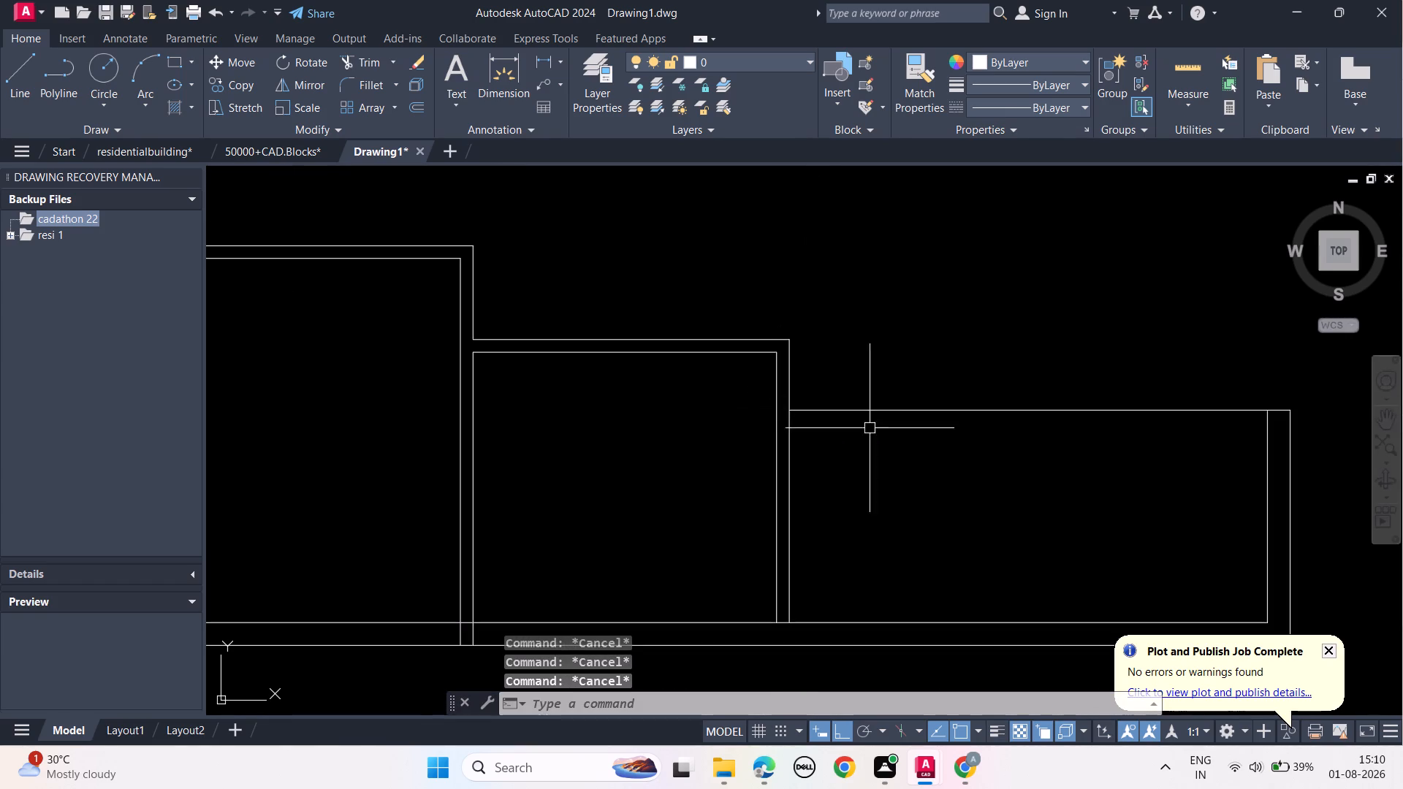
{"action": "middle_click_drag", "start_coordinate": [948, 486], "coordinate": [837, 470]}
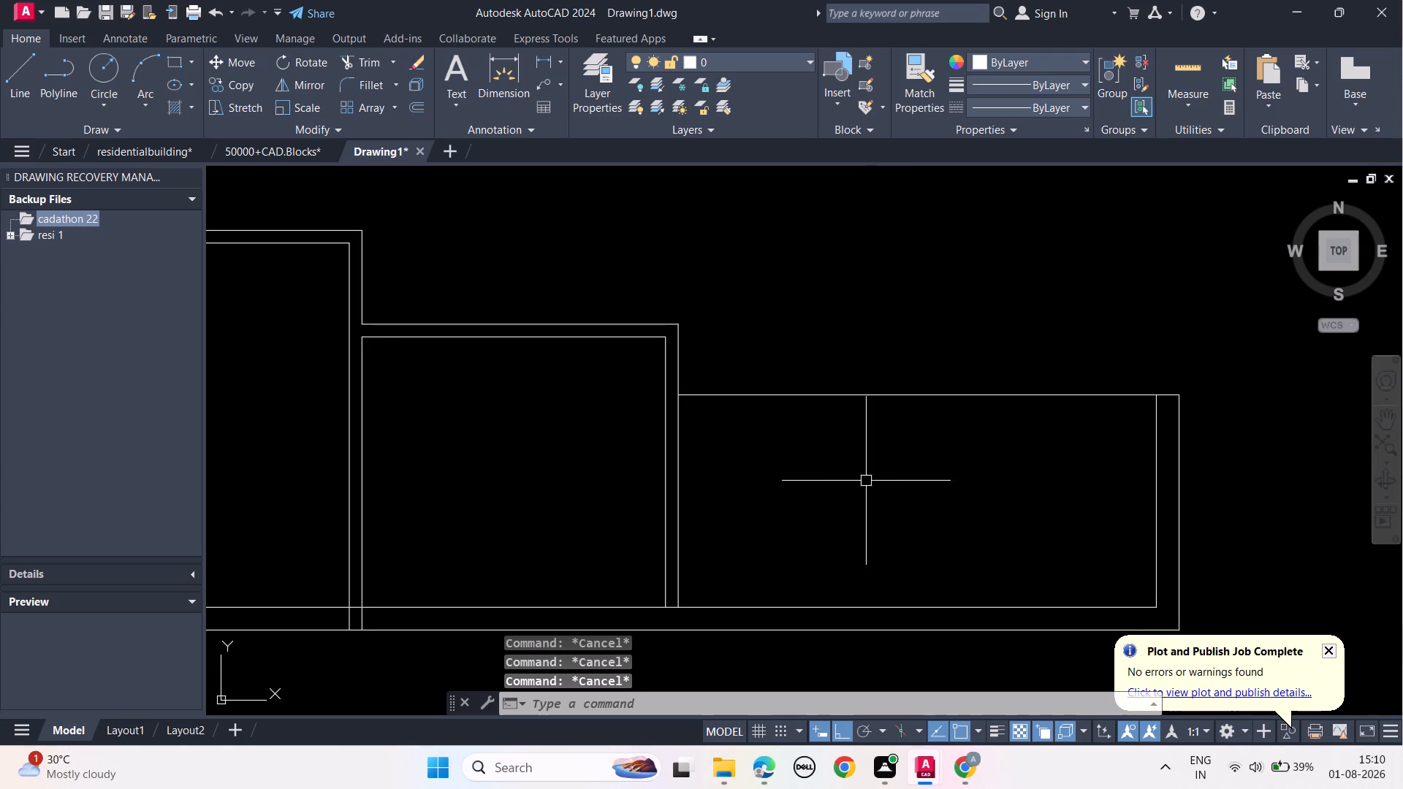
{"action": "left_click", "coordinate": [937, 397]}
{"action": "type", "text": "of"}
{"action": "type", "text": "f"}
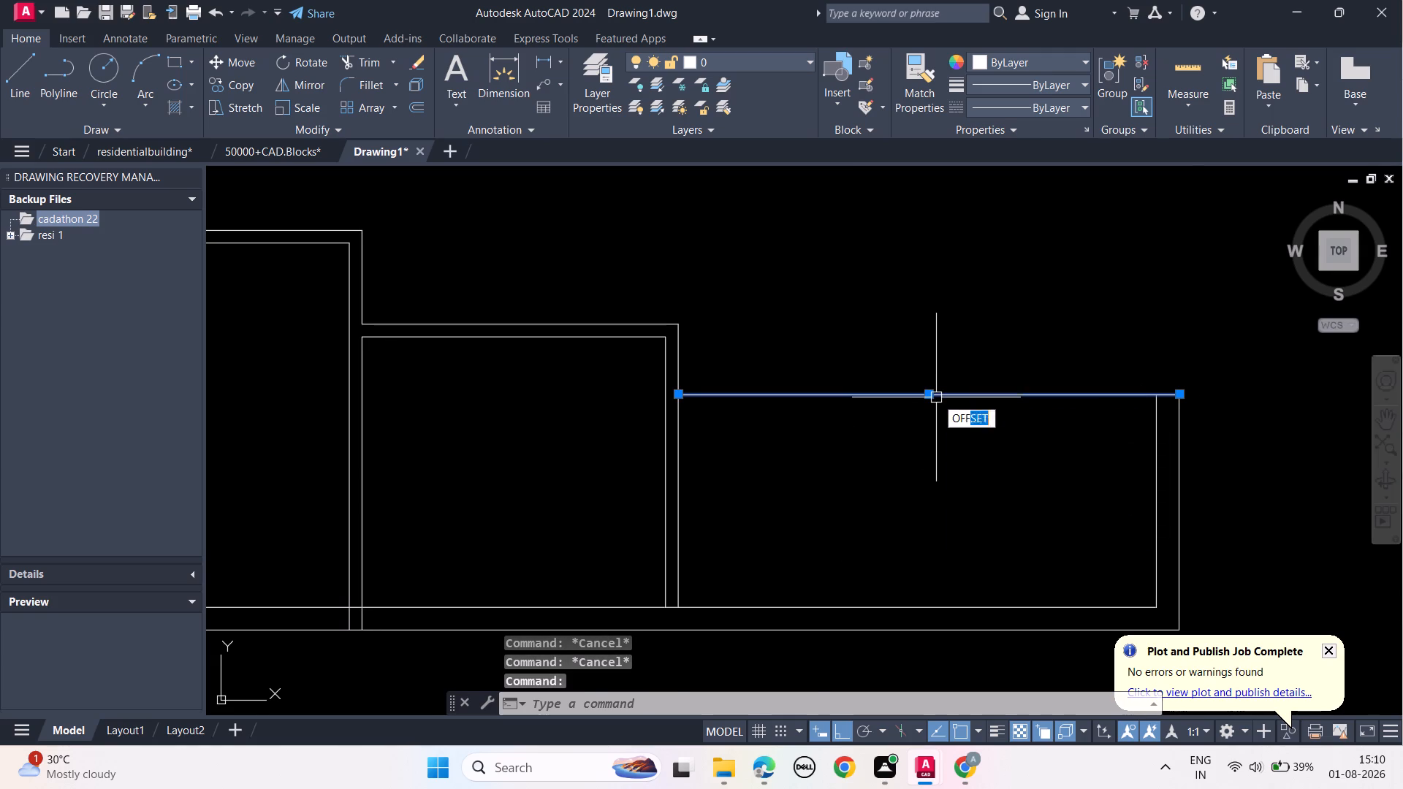
{"action": "key", "text": "space"}
{"action": "type", "text": "5\""}
{"action": "key", "text": "Return"}
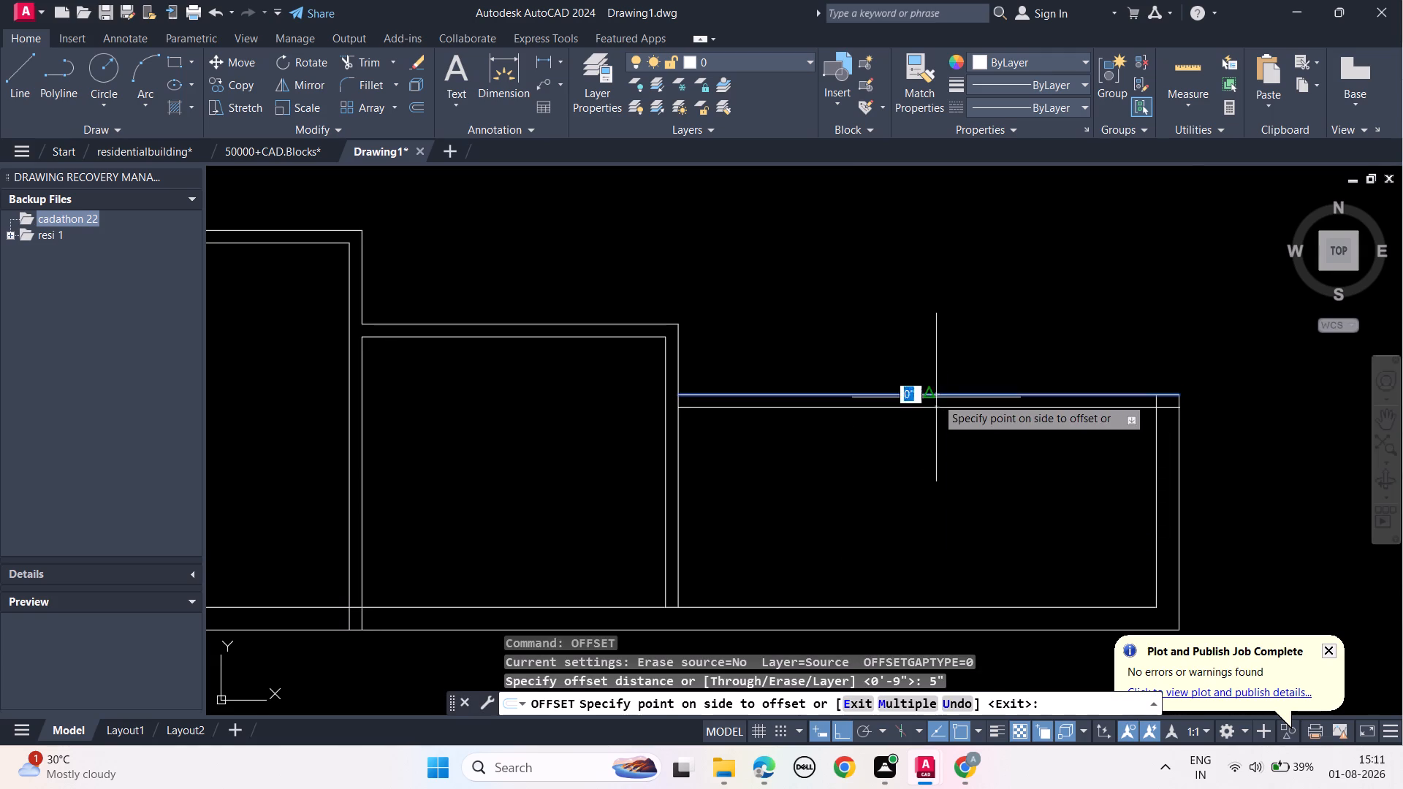
{"action": "left_click", "coordinate": [941, 343]}
{"action": "key", "text": "Escape"}
{"action": "key", "text": "Escape"}
{"action": "key", "text": "Escape"}
{"action": "key", "text": "Escape"}
{"action": "key", "text": "Escape"}
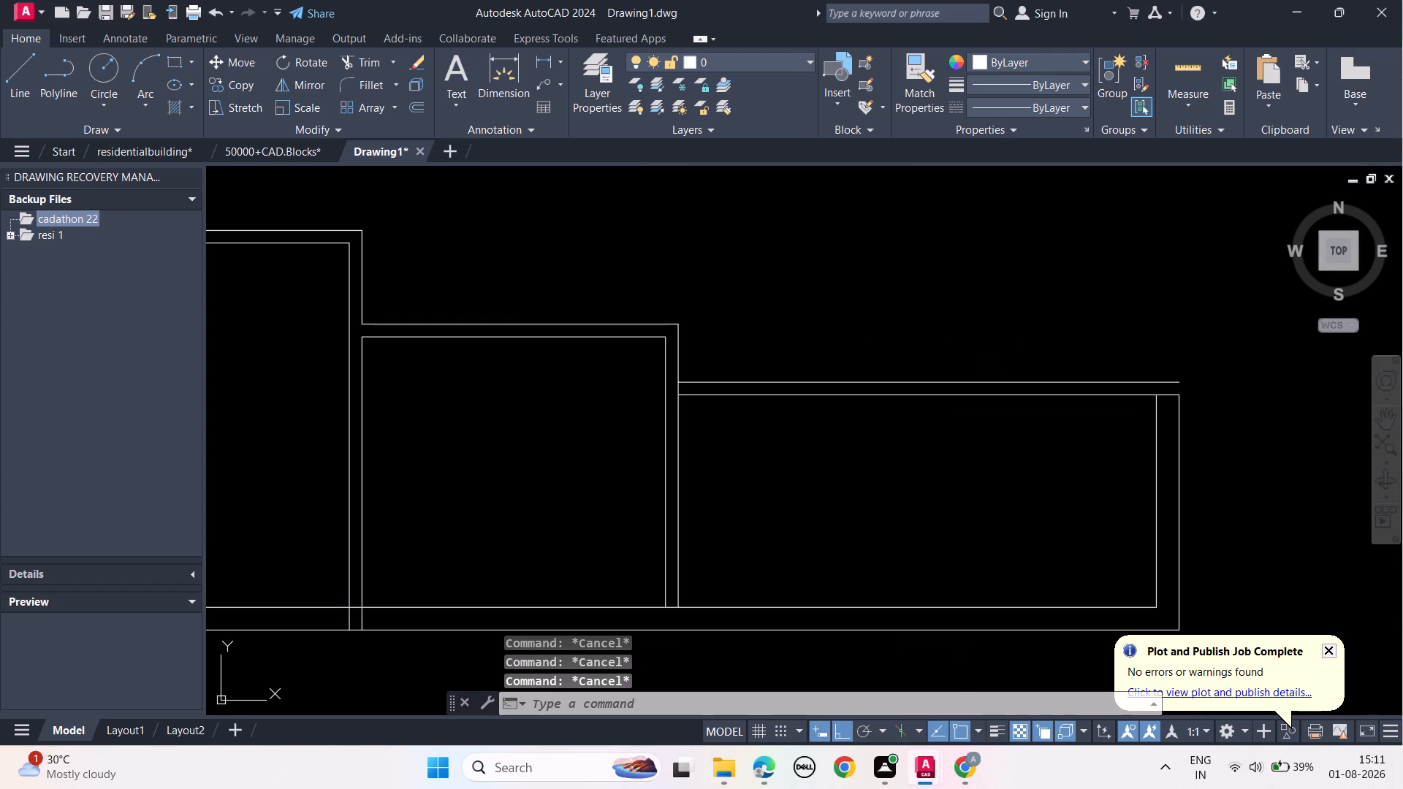
{"action": "key", "text": "Escape"}
{"action": "key", "text": "Escape"}
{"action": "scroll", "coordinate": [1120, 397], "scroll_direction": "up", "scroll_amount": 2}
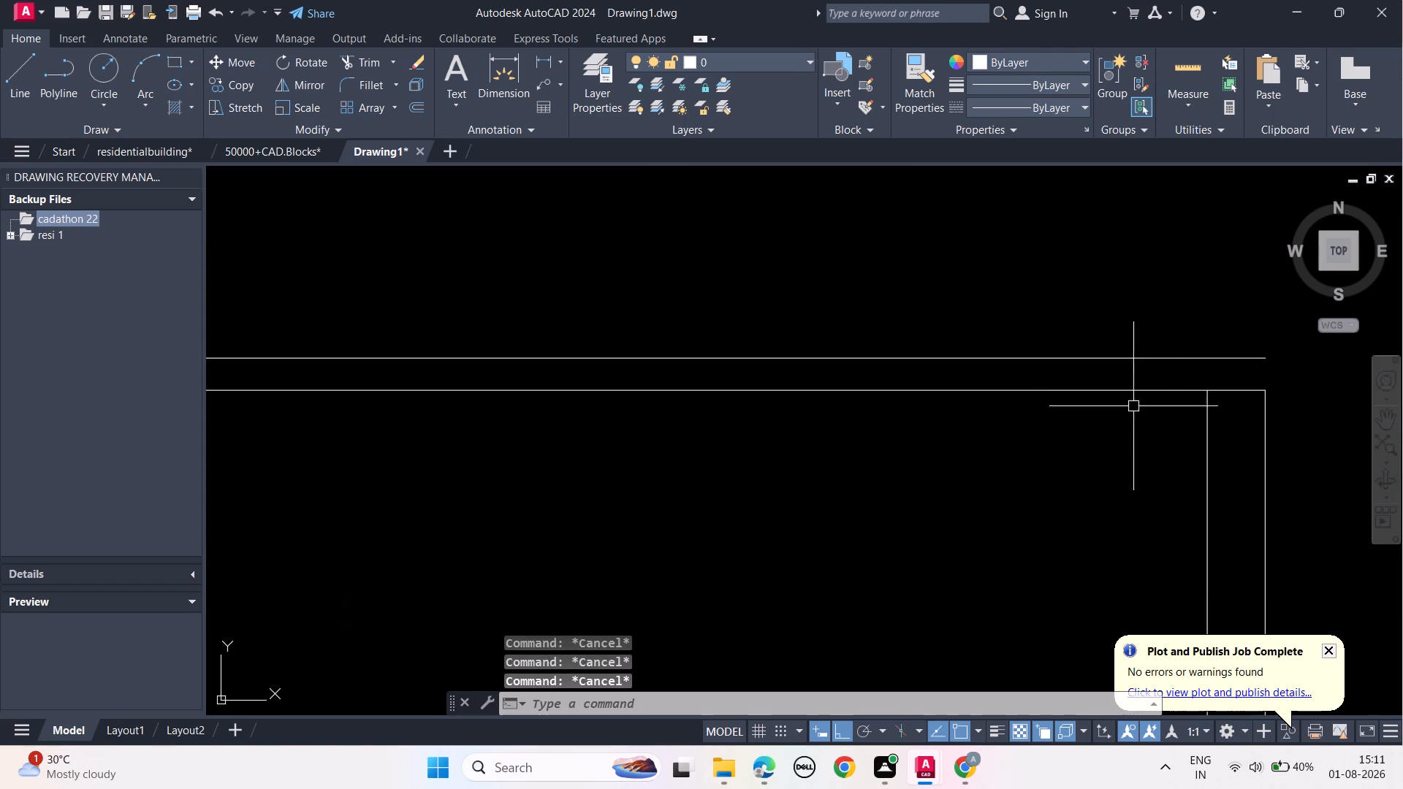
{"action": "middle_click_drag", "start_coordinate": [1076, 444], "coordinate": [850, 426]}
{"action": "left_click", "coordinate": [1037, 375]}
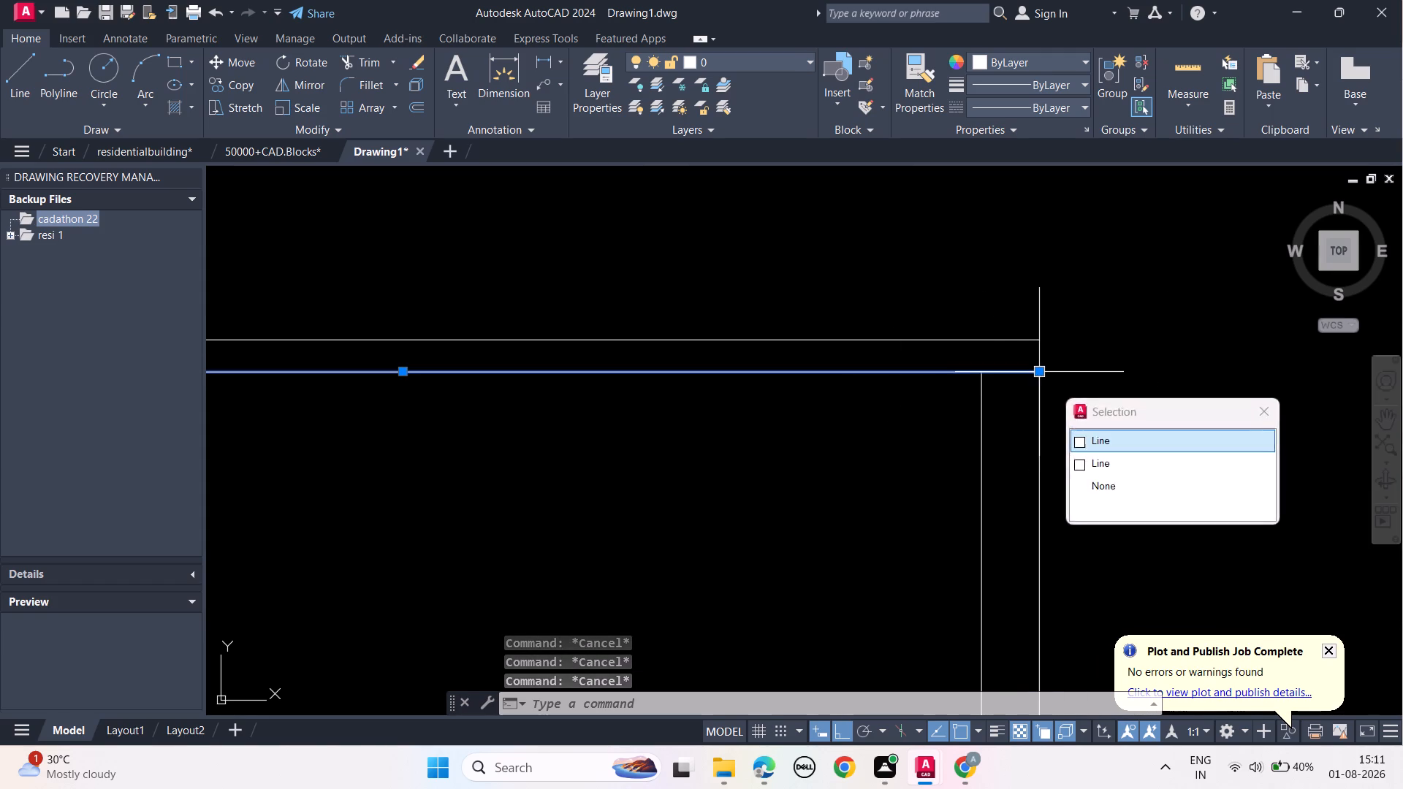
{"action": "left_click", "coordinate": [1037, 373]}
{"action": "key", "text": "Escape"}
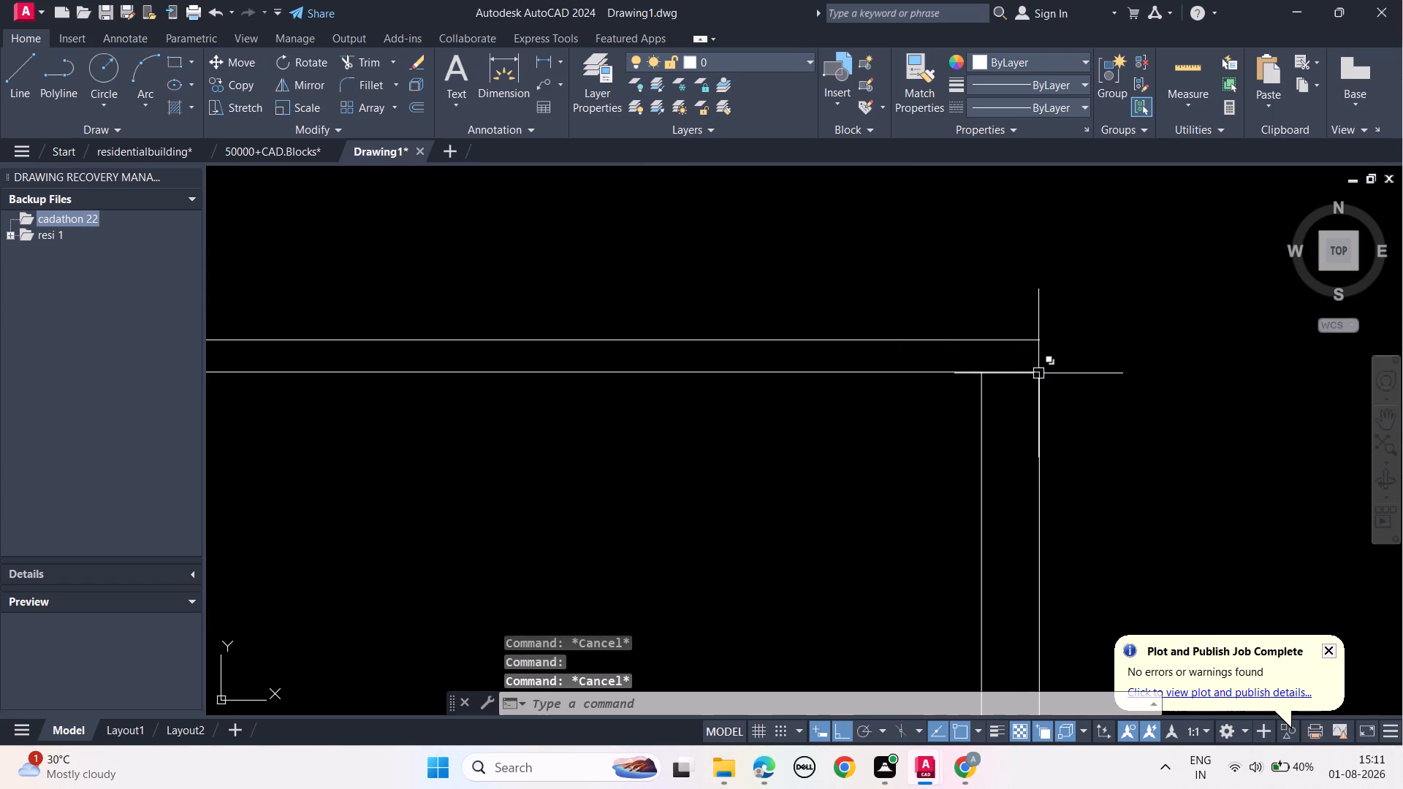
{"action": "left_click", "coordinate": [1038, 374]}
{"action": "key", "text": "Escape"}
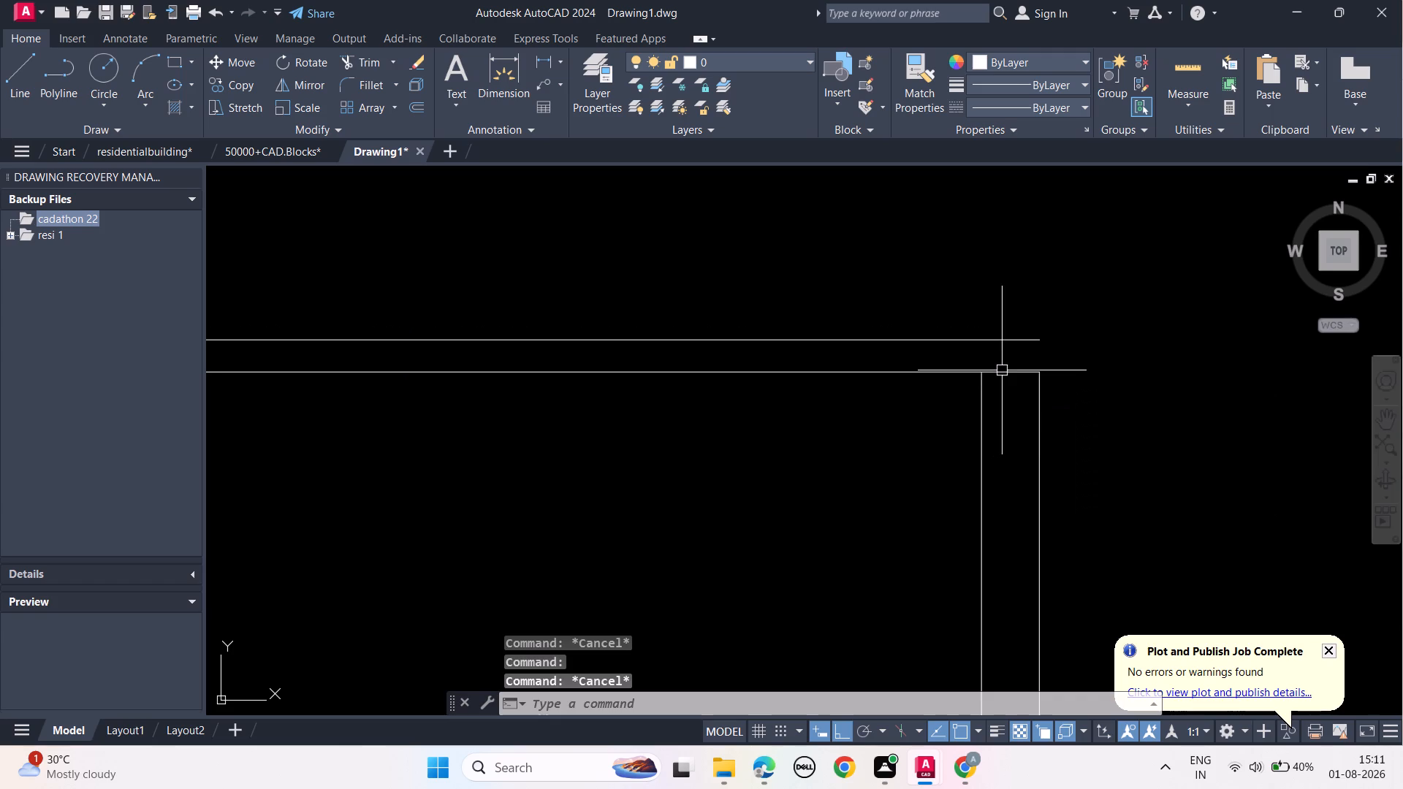
Trim the end bay slab's lower line where it crosses the outer wall's thickness.
{"action": "type", "text": "tr"}
{"action": "key", "text": "space"}
{"action": "left_click", "coordinate": [1000, 373]}
{"action": "key", "text": "Escape"}
{"action": "key", "text": "Escape"}
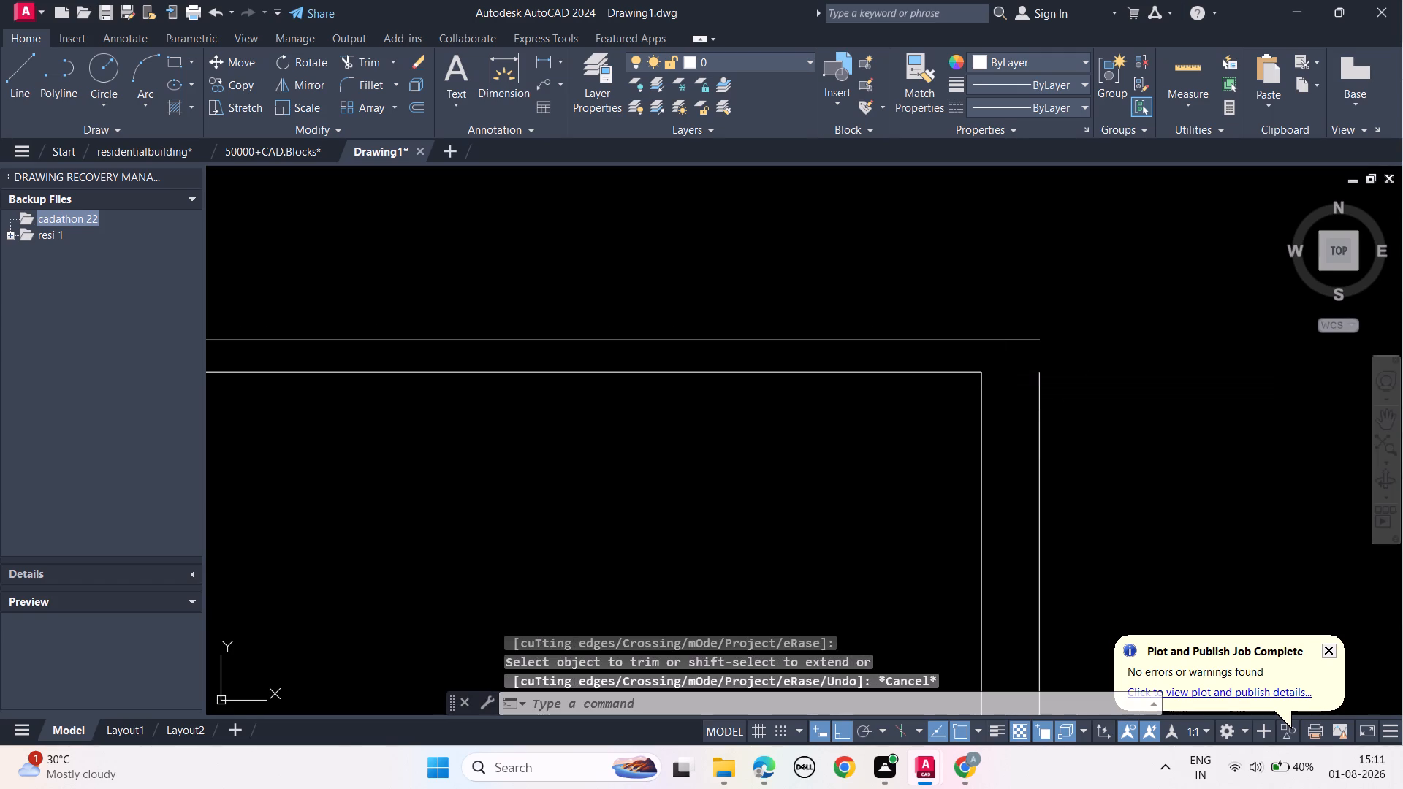
{"action": "key", "text": "Escape"}
Stretch the upper end of the outer wall's outer face line about 11" up past the slab's upper line.
{"action": "left_click", "coordinate": [1038, 373]}
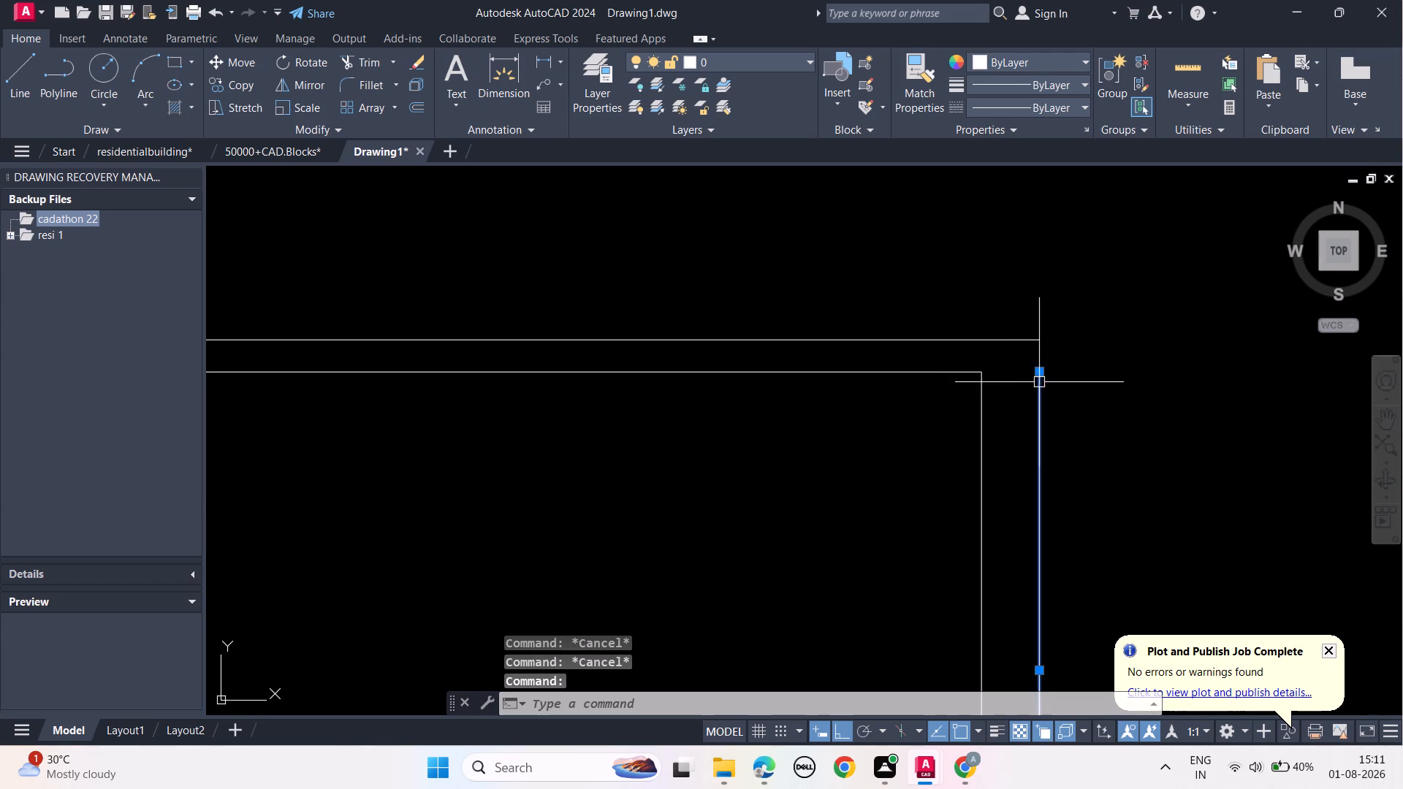
{"action": "left_click", "coordinate": [1039, 382]}
{"action": "left_click_drag", "start_coordinate": [1041, 371], "coordinate": [1036, 301]}
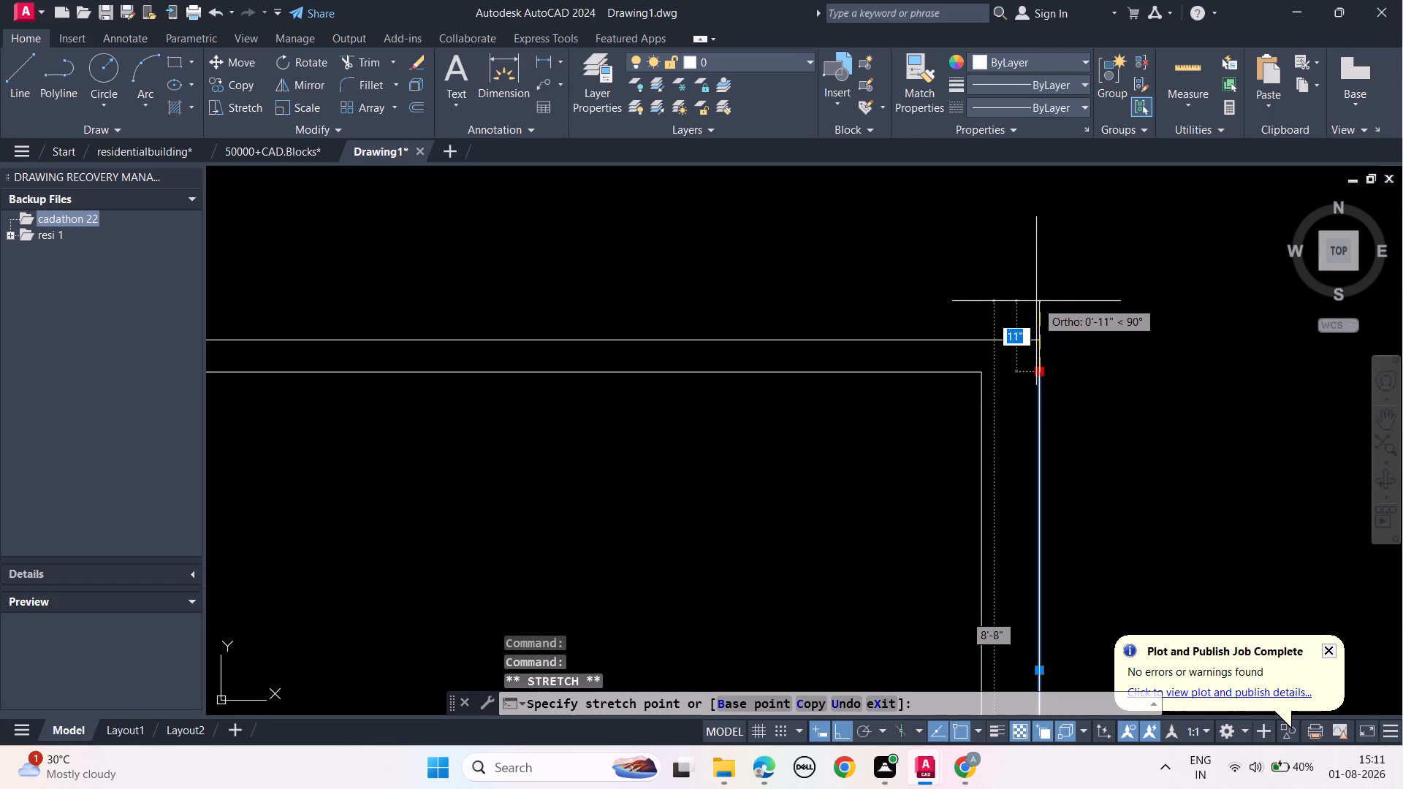
{"action": "left_click", "coordinate": [1036, 301]}
{"action": "key", "text": "Escape"}
Trim the part of the outer wall face that projects above the end bay slab's upper line.
{"action": "type", "text": "tr"}
{"action": "key", "text": "space"}
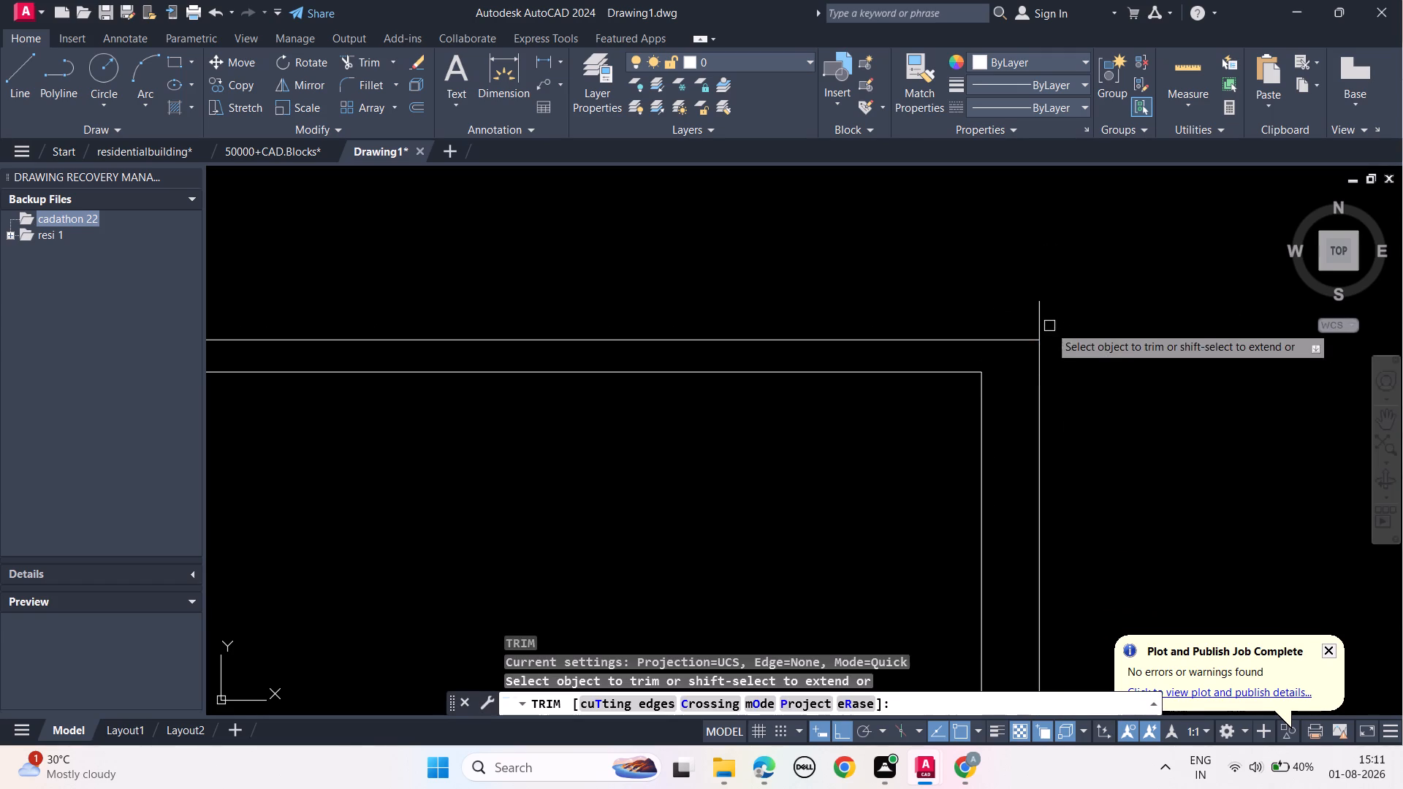
{"action": "left_click", "coordinate": [1040, 321]}
{"action": "key", "text": "Escape"}
{"action": "key", "text": "Escape"}
{"action": "key", "text": "Escape"}
{"action": "key", "text": "Escape"}
{"action": "scroll", "coordinate": [1084, 335], "scroll_direction": "down", "scroll_amount": 2}
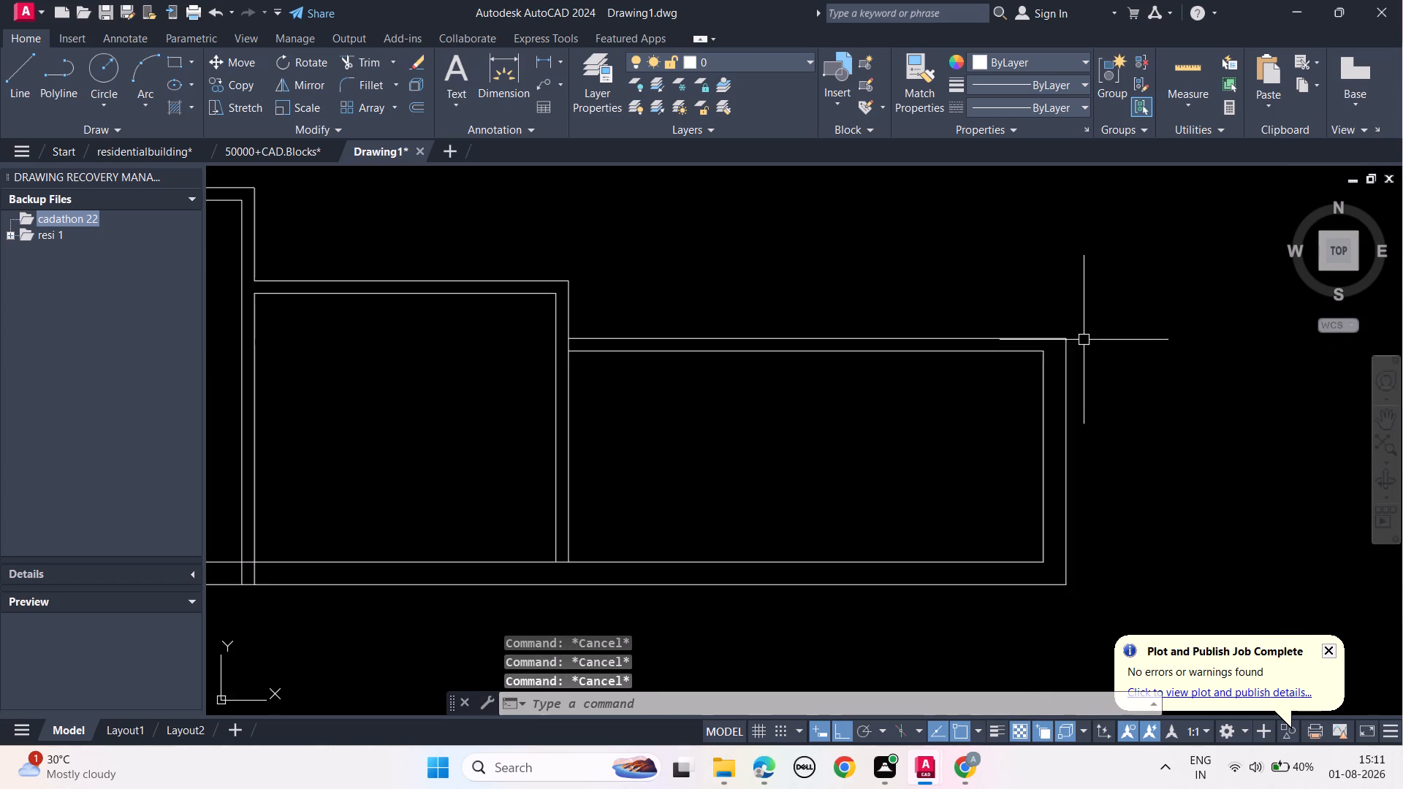
{"action": "key", "text": "Escape"}
Trim the stepped wall's face line between the end bay slab's two lines to open their junction.
{"action": "scroll", "coordinate": [849, 438], "scroll_direction": "down", "scroll_amount": 1}
{"action": "middle_click_drag", "start_coordinate": [849, 438], "coordinate": [948, 481]}
{"action": "scroll", "coordinate": [862, 461], "scroll_direction": "up", "scroll_amount": 1}
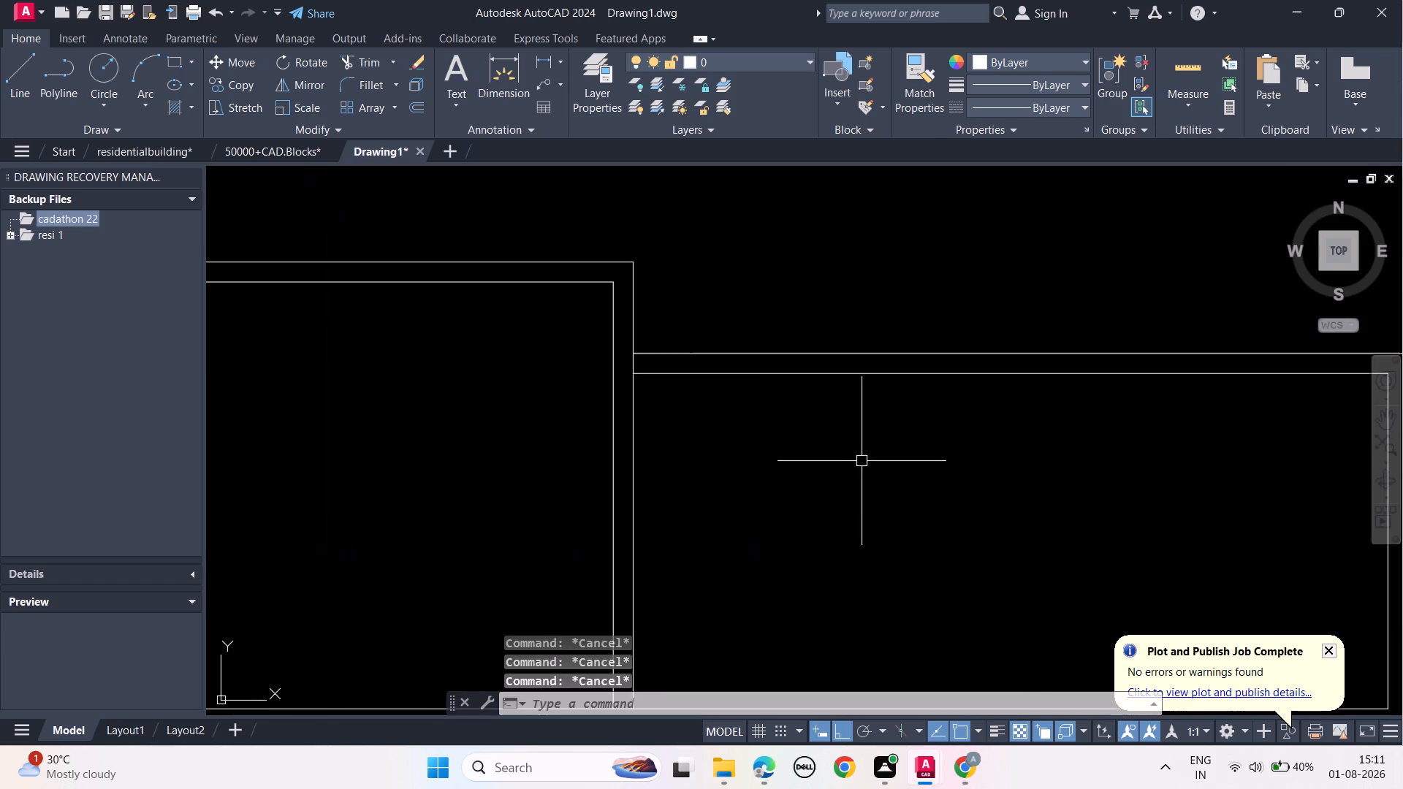
{"action": "scroll", "coordinate": [862, 461], "scroll_direction": "up", "scroll_amount": 1}
{"action": "middle_click_drag", "start_coordinate": [830, 470], "coordinate": [892, 500]}
{"action": "type", "text": "tr"}
{"action": "key", "text": "space"}
{"action": "scroll", "coordinate": [730, 398], "scroll_direction": "up", "scroll_amount": 2}
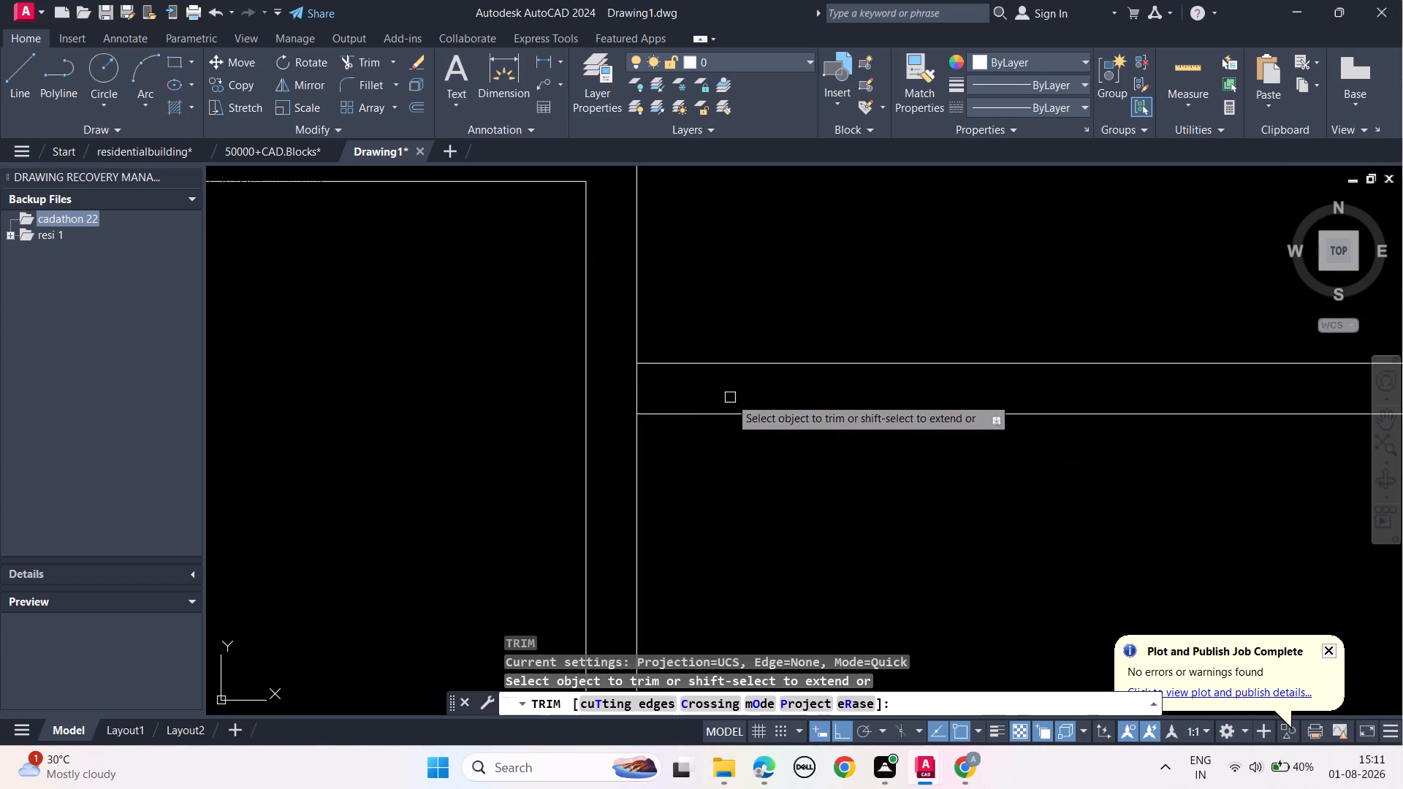
{"action": "left_click", "coordinate": [645, 396]}
{"action": "left_click", "coordinate": [632, 394]}
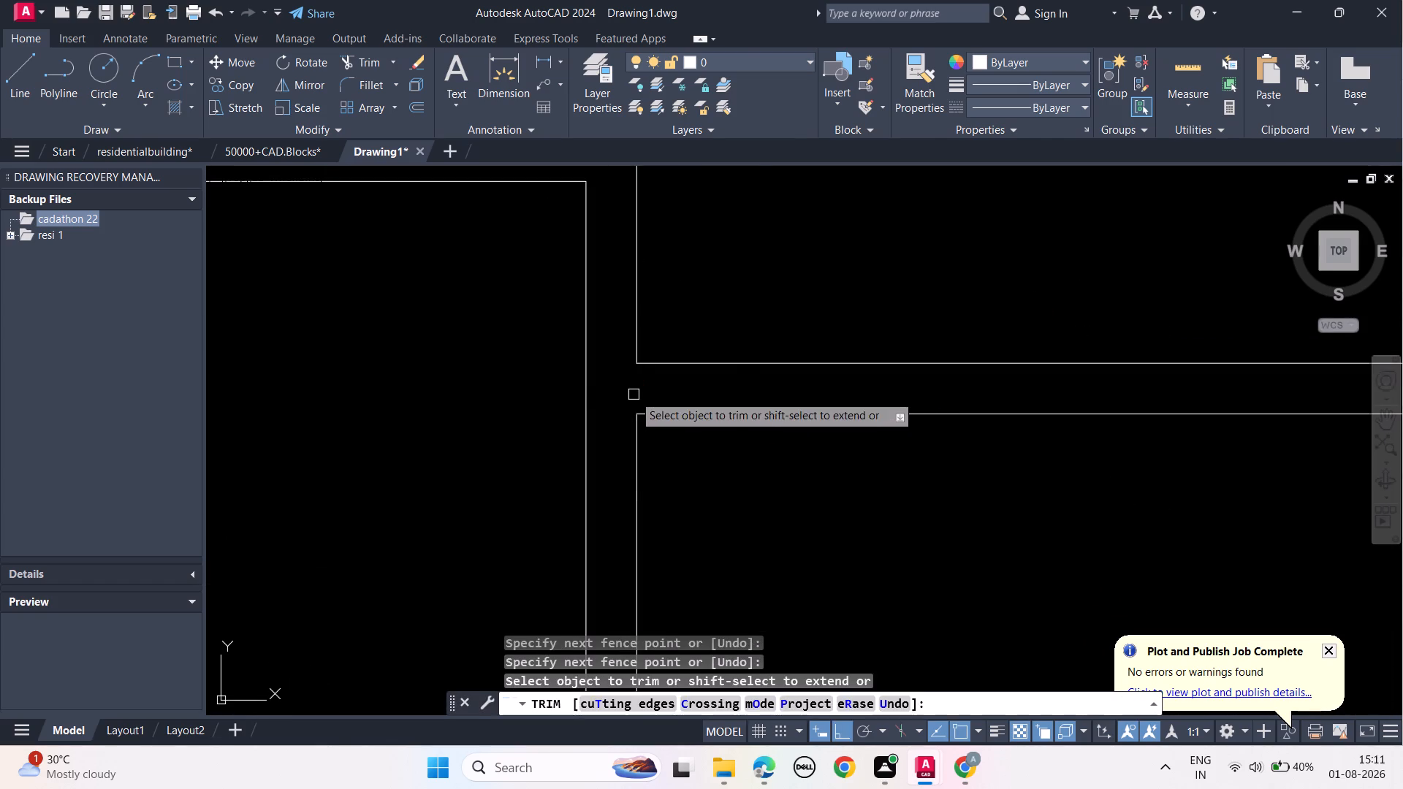
{"action": "key", "text": "Escape"}
{"action": "key", "text": "Escape"}
{"action": "key", "text": "Escape"}
{"action": "key", "text": "Escape"}
{"action": "key", "text": "Escape"}
Trim the wall face lines and base slab upper line where the wall between the tallest and middle bays meets the base slab.
{"action": "scroll", "coordinate": [634, 394], "scroll_direction": "down", "scroll_amount": 3}
{"action": "middle_click_drag", "start_coordinate": [539, 431], "coordinate": [702, 426]}
{"action": "middle_click_drag", "start_coordinate": [685, 511], "coordinate": [658, 379]}
{"action": "scroll", "coordinate": [458, 476], "scroll_direction": "up", "scroll_amount": 2}
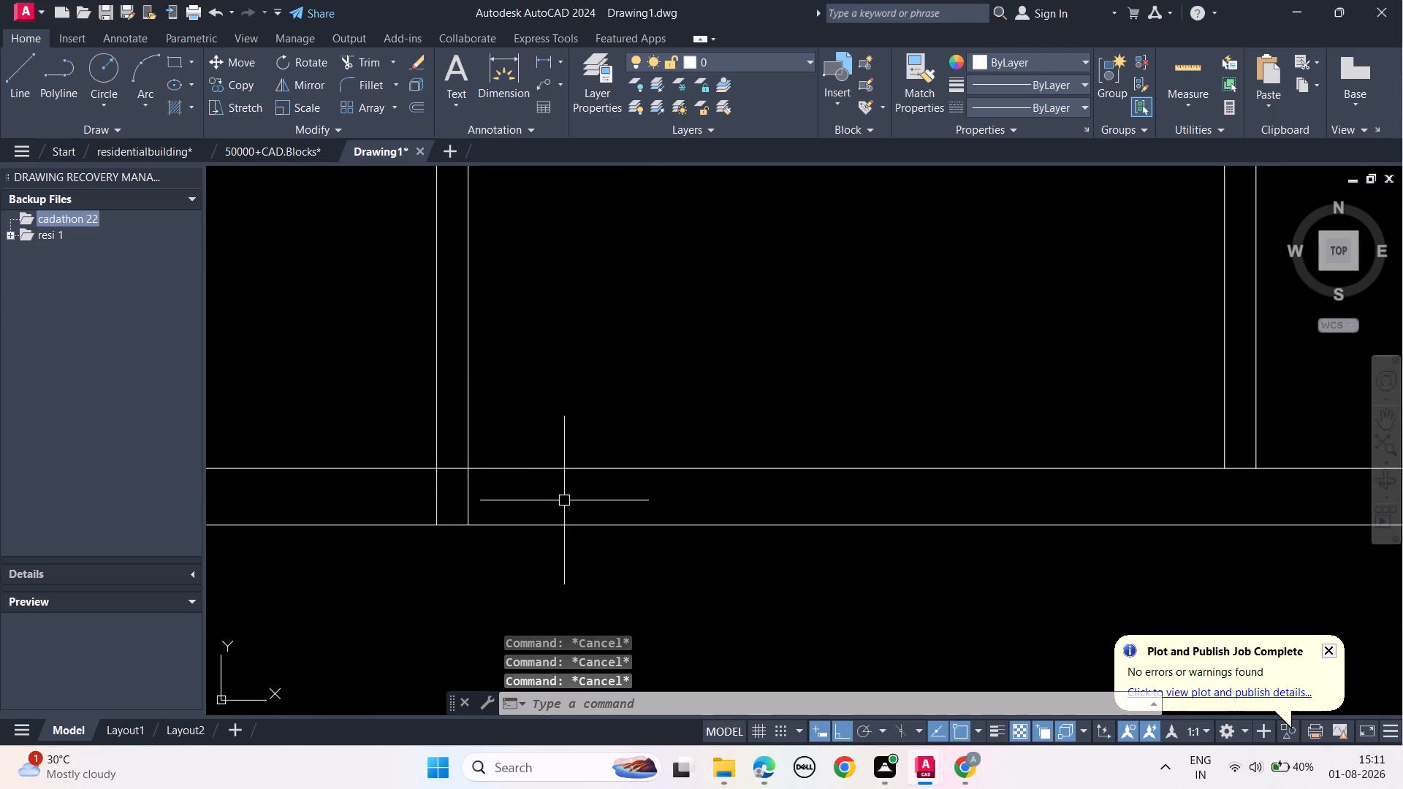
{"action": "type", "text": "tr"}
{"action": "key", "text": "space"}
{"action": "left_click", "coordinate": [473, 497]}
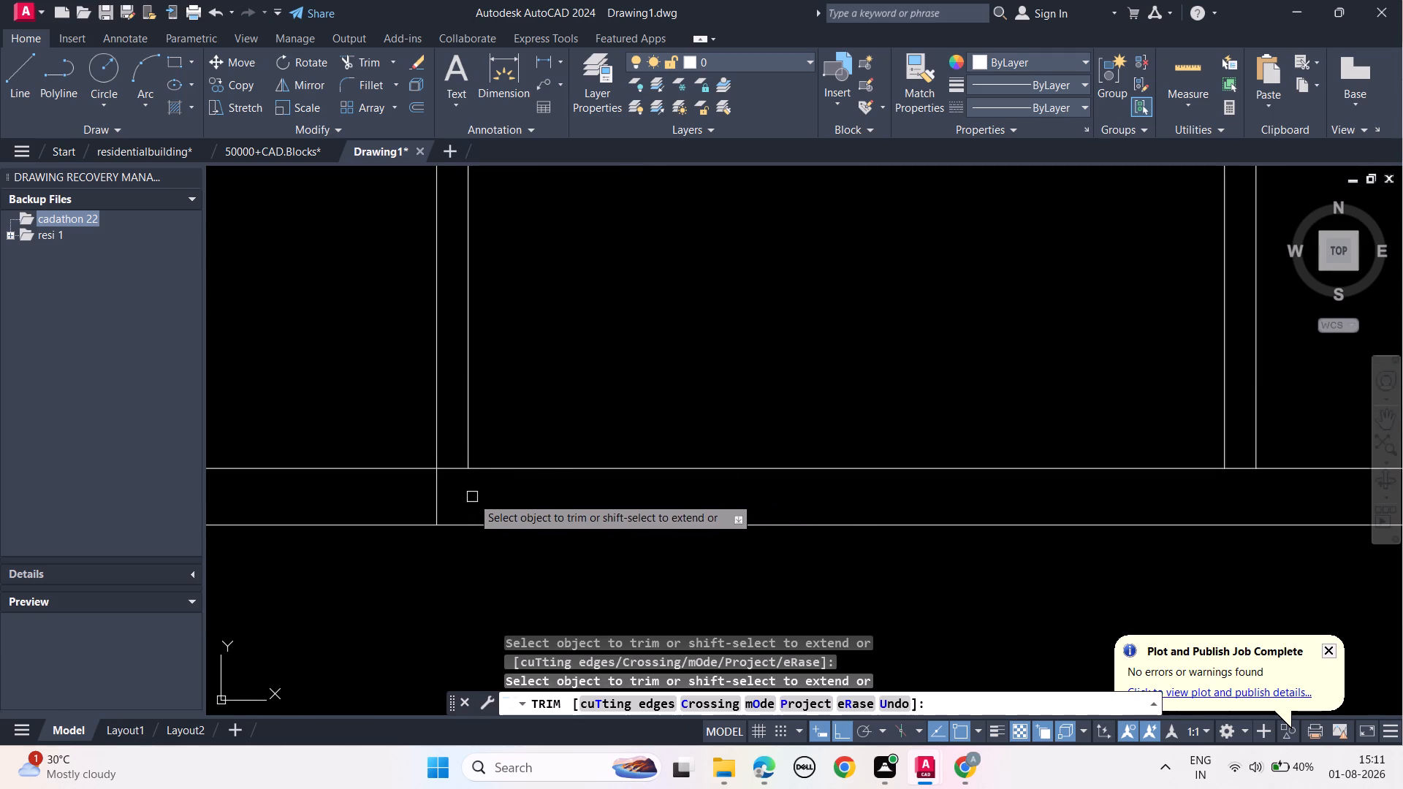
{"action": "left_click", "coordinate": [434, 500]}
{"action": "left_click", "coordinate": [449, 468]}
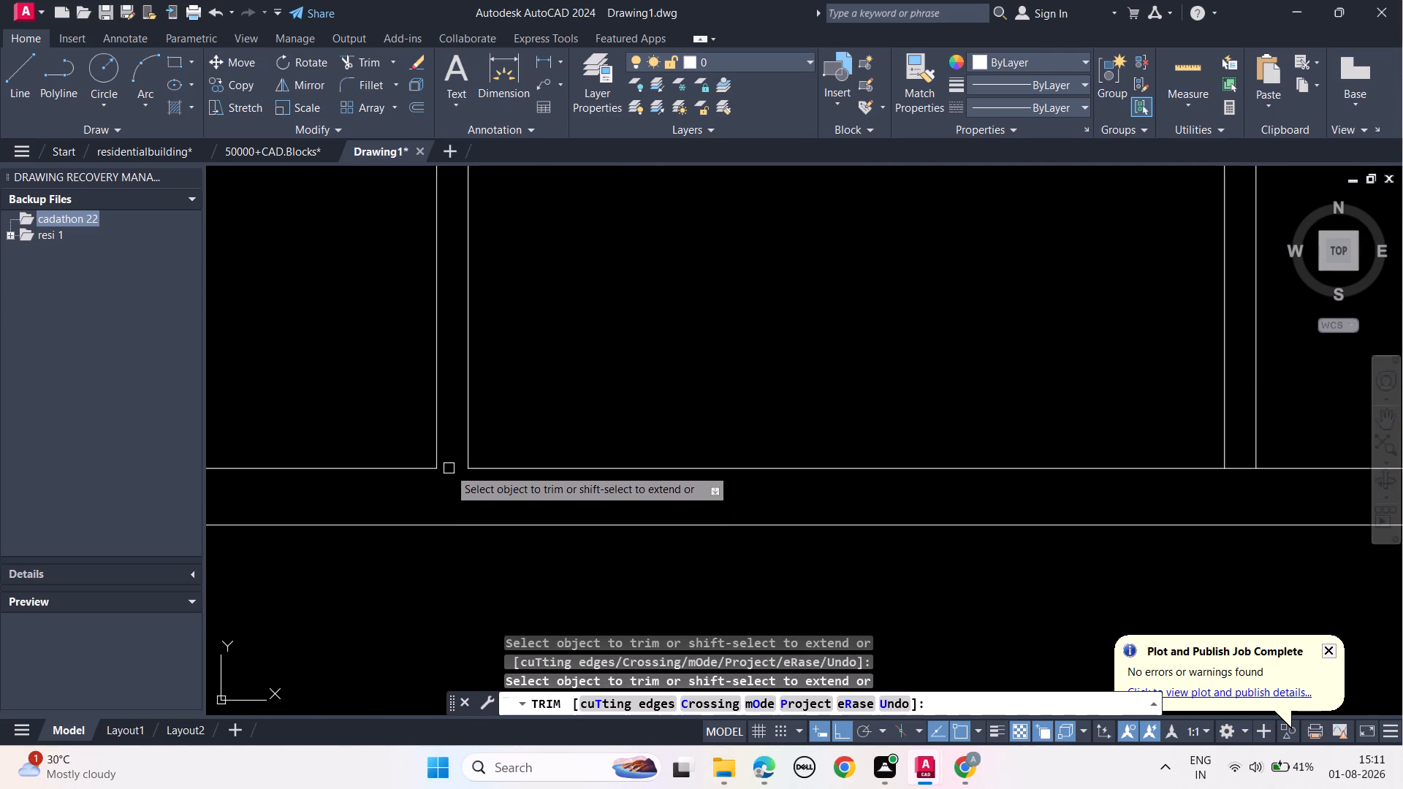
{"action": "key", "text": "Escape"}
{"action": "key", "text": "Escape"}
{"action": "key", "text": "Escape"}
{"action": "key", "text": "Escape"}
Erase the 9" dimension beside the base slab's end at the tall outer wall.
{"action": "scroll", "coordinate": [451, 466], "scroll_direction": "down", "scroll_amount": 4}
{"action": "key", "text": "Escape"}
{"action": "middle_click_drag", "start_coordinate": [373, 514], "coordinate": [641, 530]}
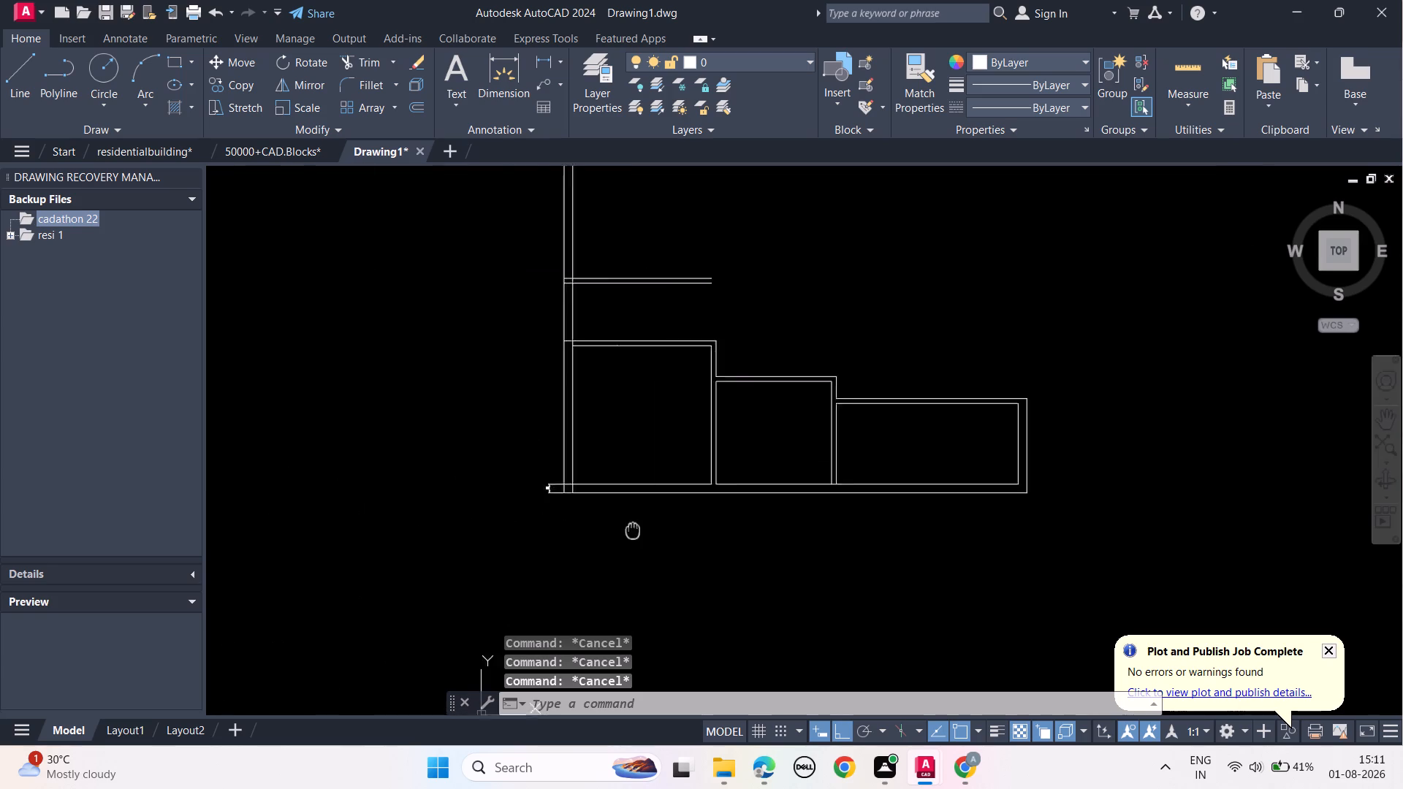
{"action": "middle_click_drag", "start_coordinate": [641, 530], "coordinate": [649, 531]}
{"action": "scroll", "coordinate": [571, 492], "scroll_direction": "up", "scroll_amount": 4}
{"action": "scroll", "coordinate": [730, 479], "scroll_direction": "up", "scroll_amount": 1}
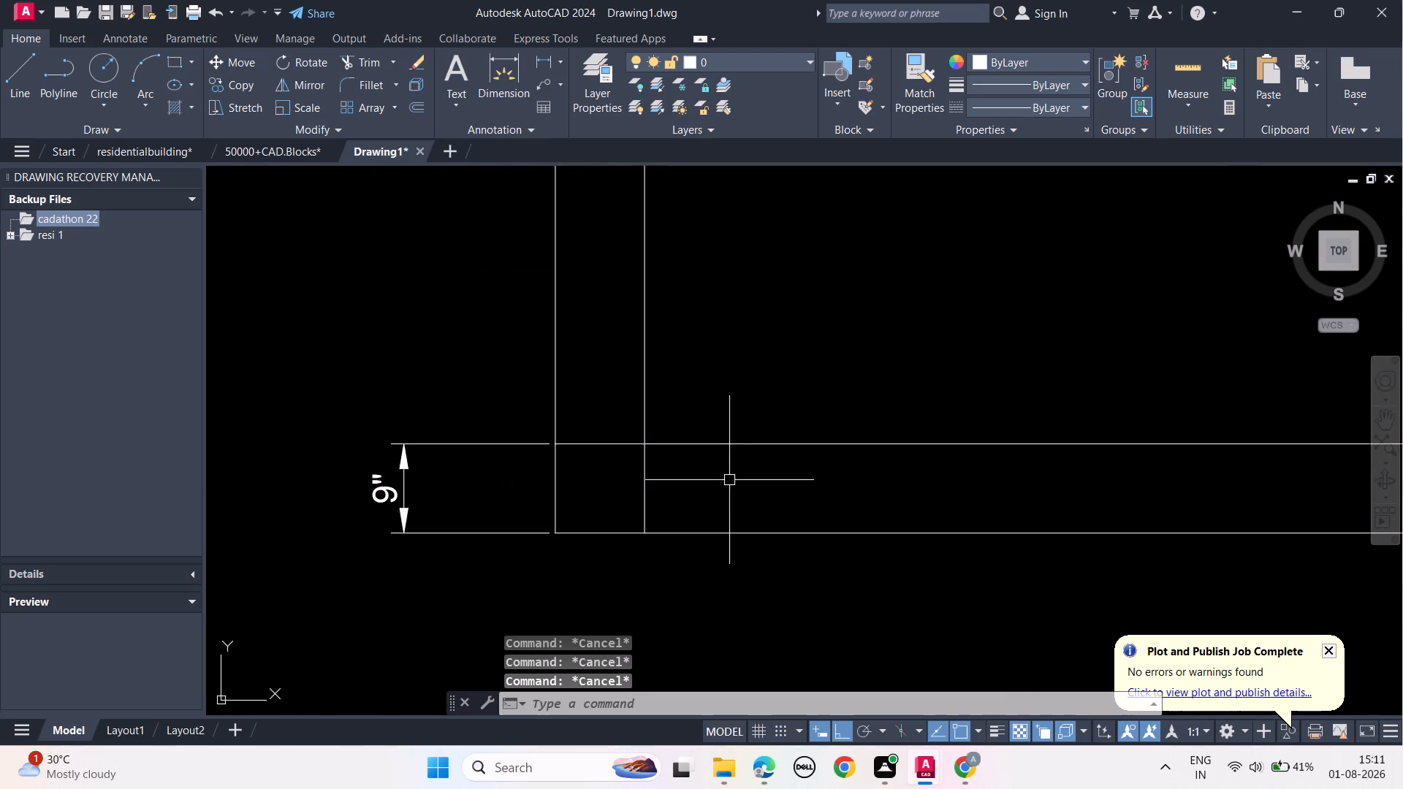
{"action": "left_click", "coordinate": [455, 423]}
{"action": "left_click", "coordinate": [465, 549]}
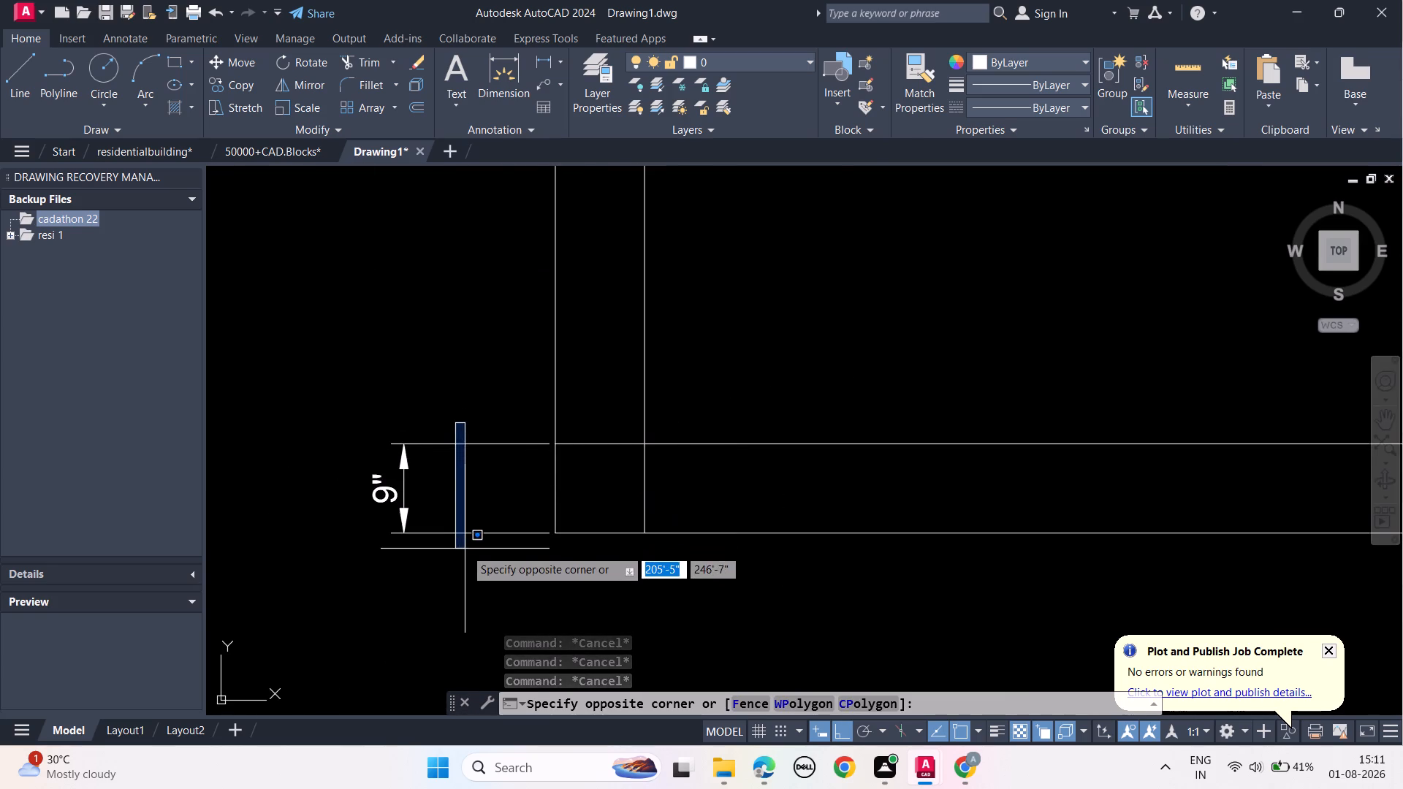
{"action": "left_click", "coordinate": [465, 556]}
{"action": "left_click", "coordinate": [400, 412]}
{"action": "key", "text": "Delete"}
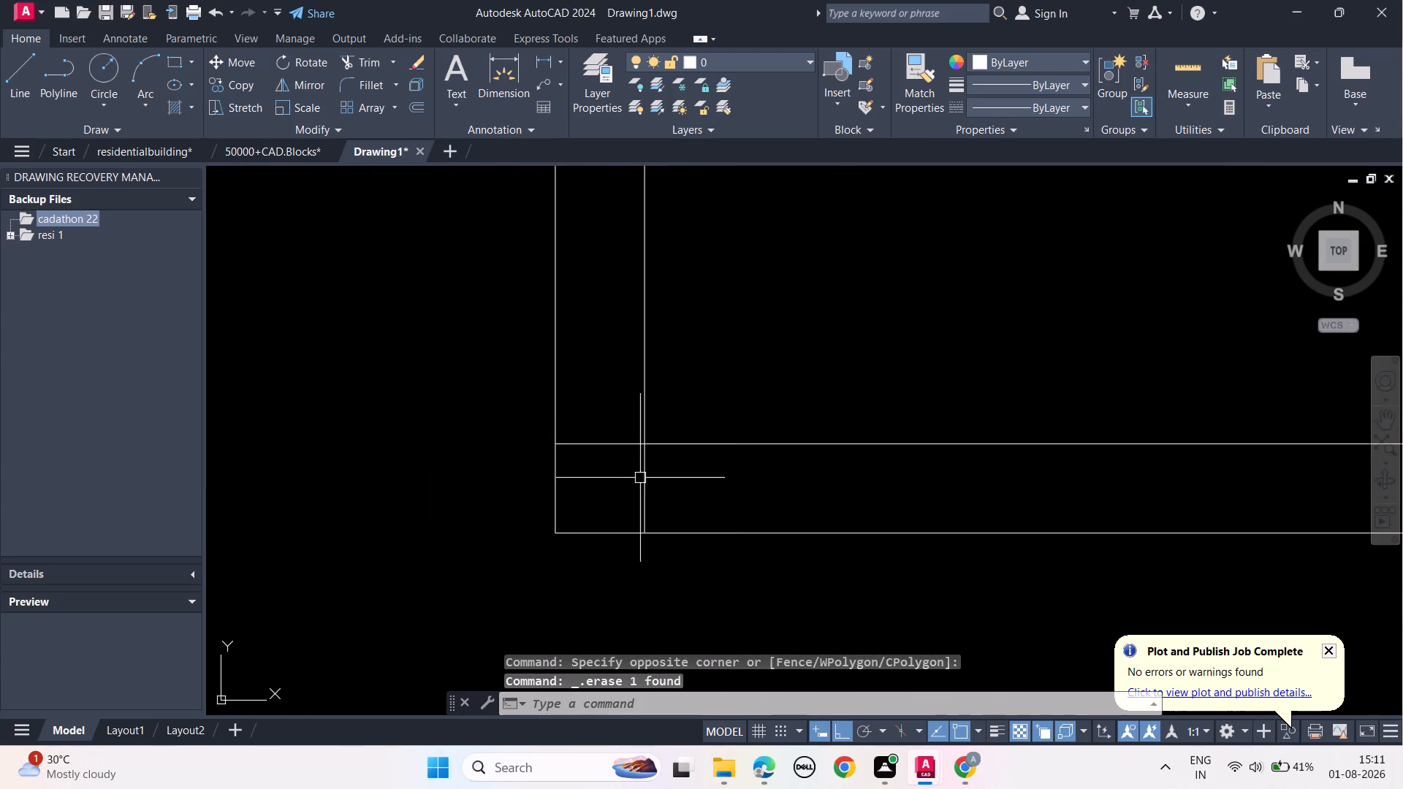
Trim the overlapping inner lines at the corner where the tall outer wall meets the base slab.
{"action": "type", "text": "tr"}
{"action": "key", "text": "space"}
{"action": "left_click_drag", "start_coordinate": [596, 419], "coordinate": [703, 499]}
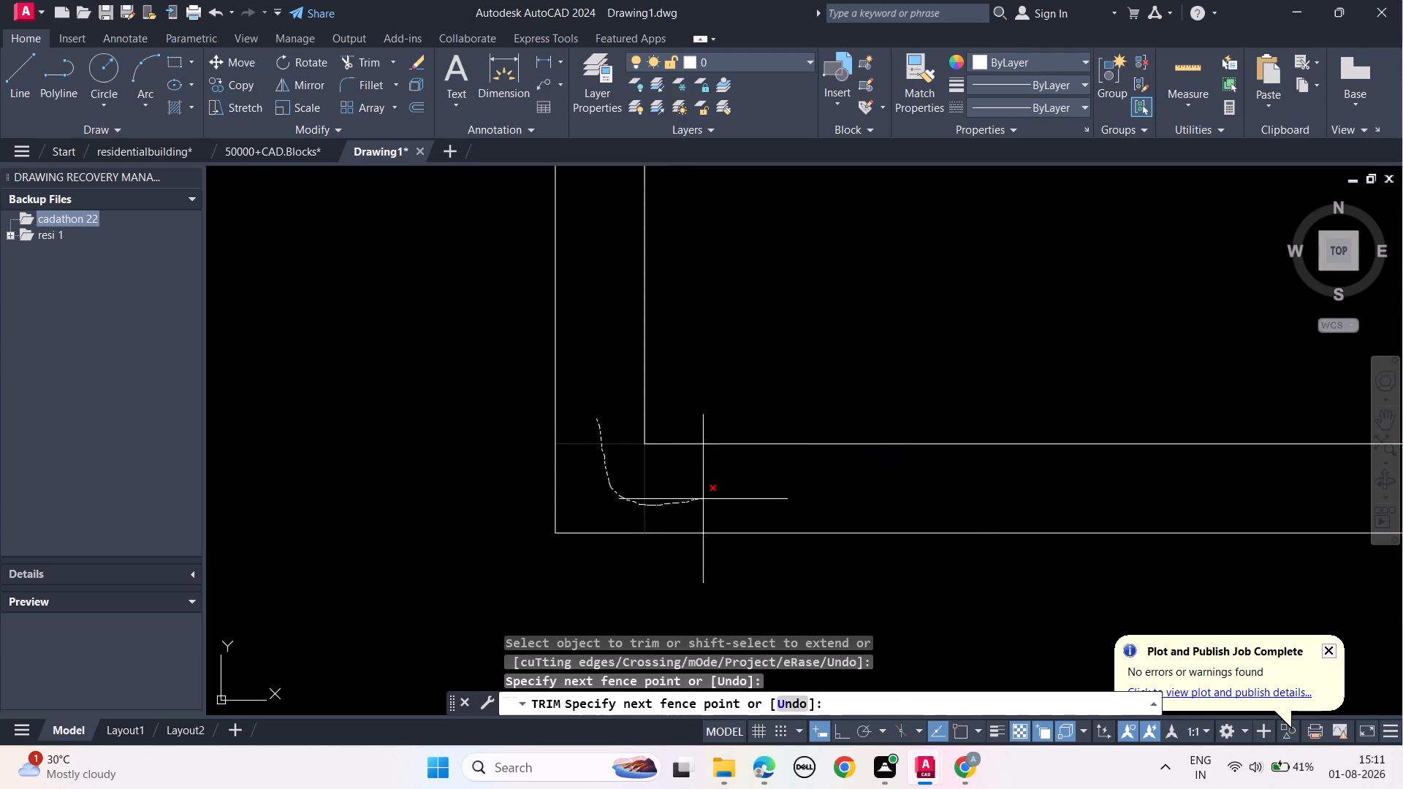
{"action": "left_click_drag", "start_coordinate": [703, 499], "coordinate": [708, 497]}
{"action": "key", "text": "Escape"}
Trim the crossing lines where the tallest bay's slab meets the tall outer wall to open their junction.
{"action": "scroll", "coordinate": [711, 496], "scroll_direction": "down", "scroll_amount": 4}
{"action": "middle_click_drag", "start_coordinate": [935, 545], "coordinate": [700, 610]}
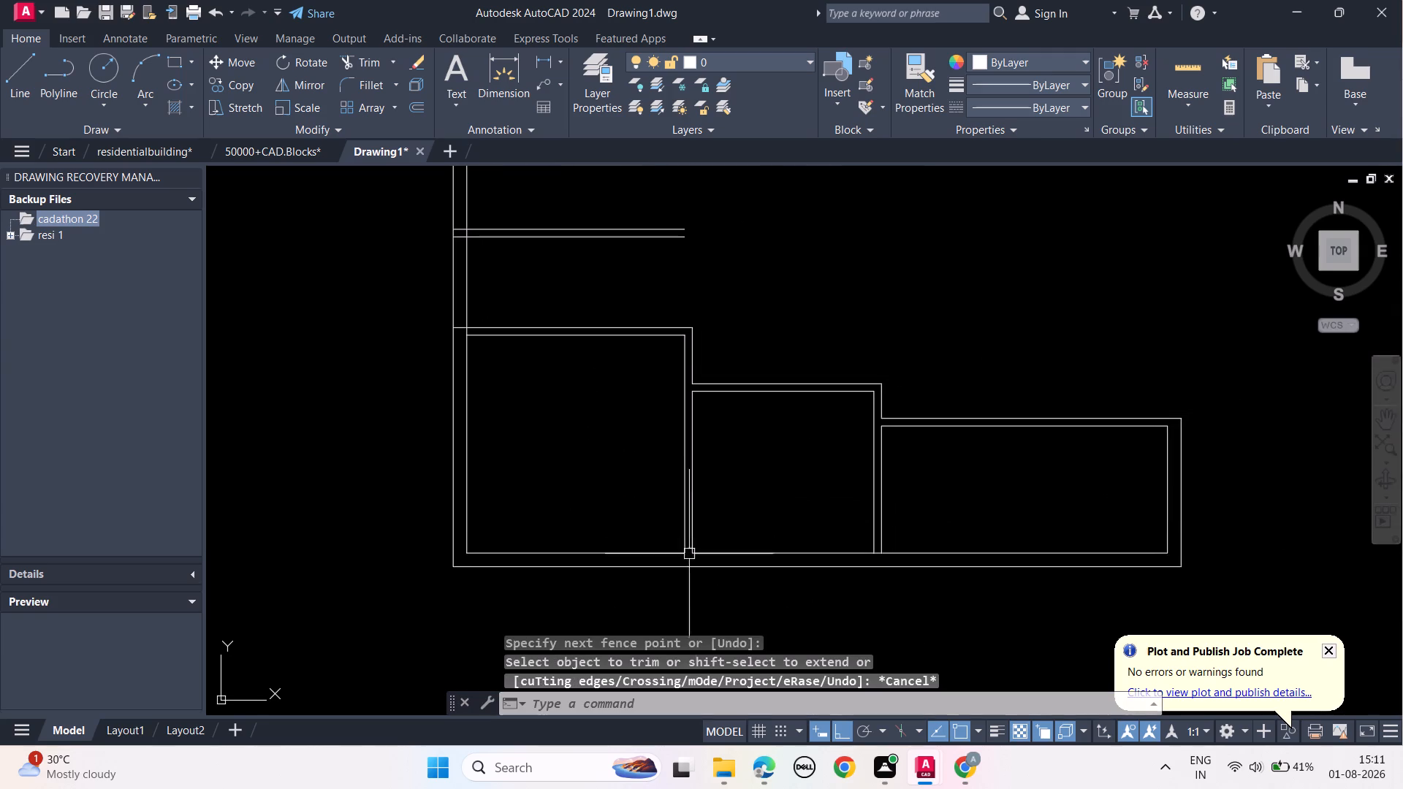
{"action": "scroll", "coordinate": [461, 319], "scroll_direction": "up", "scroll_amount": 3}
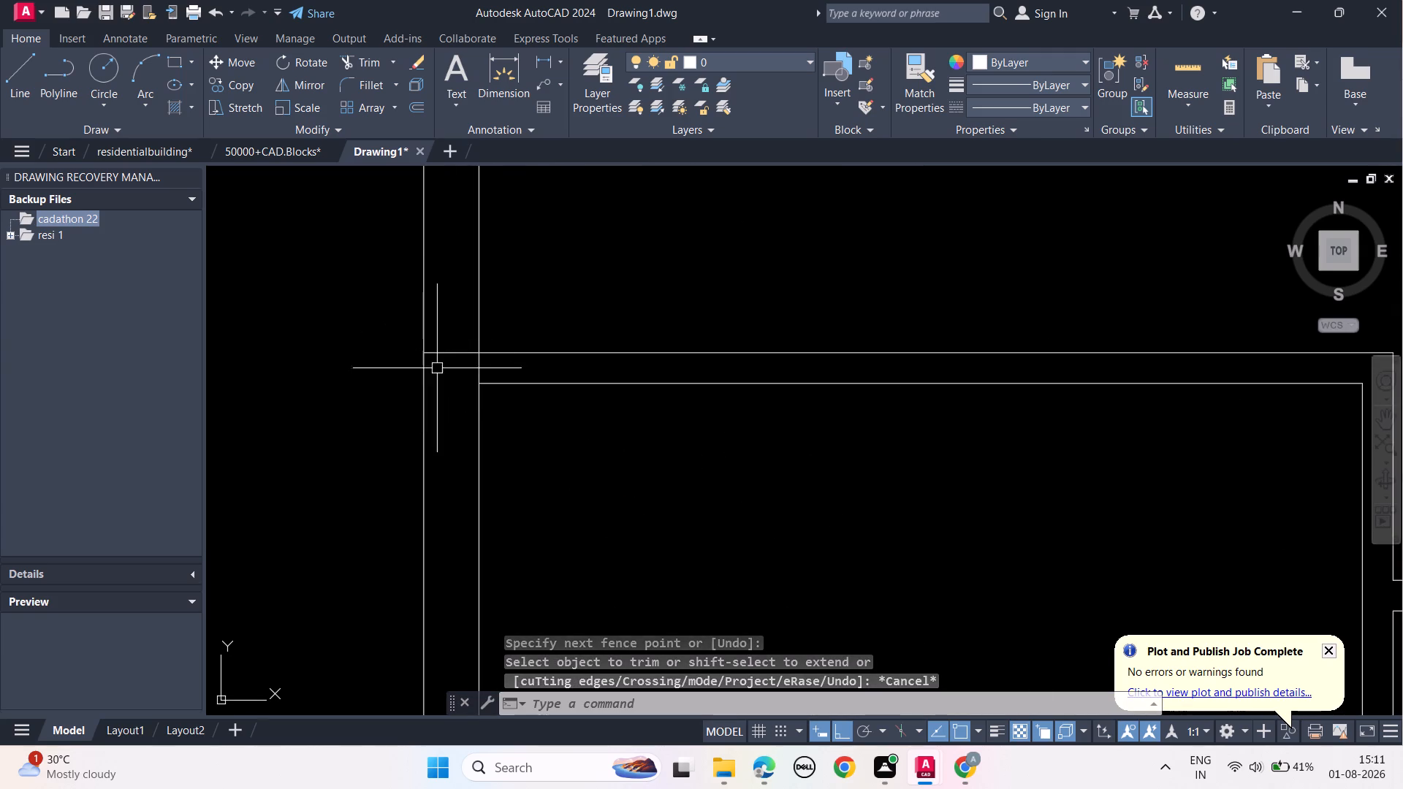
{"action": "type", "text": "tr"}
{"action": "key", "text": "space"}
{"action": "left_click_drag", "start_coordinate": [446, 331], "coordinate": [487, 376]}
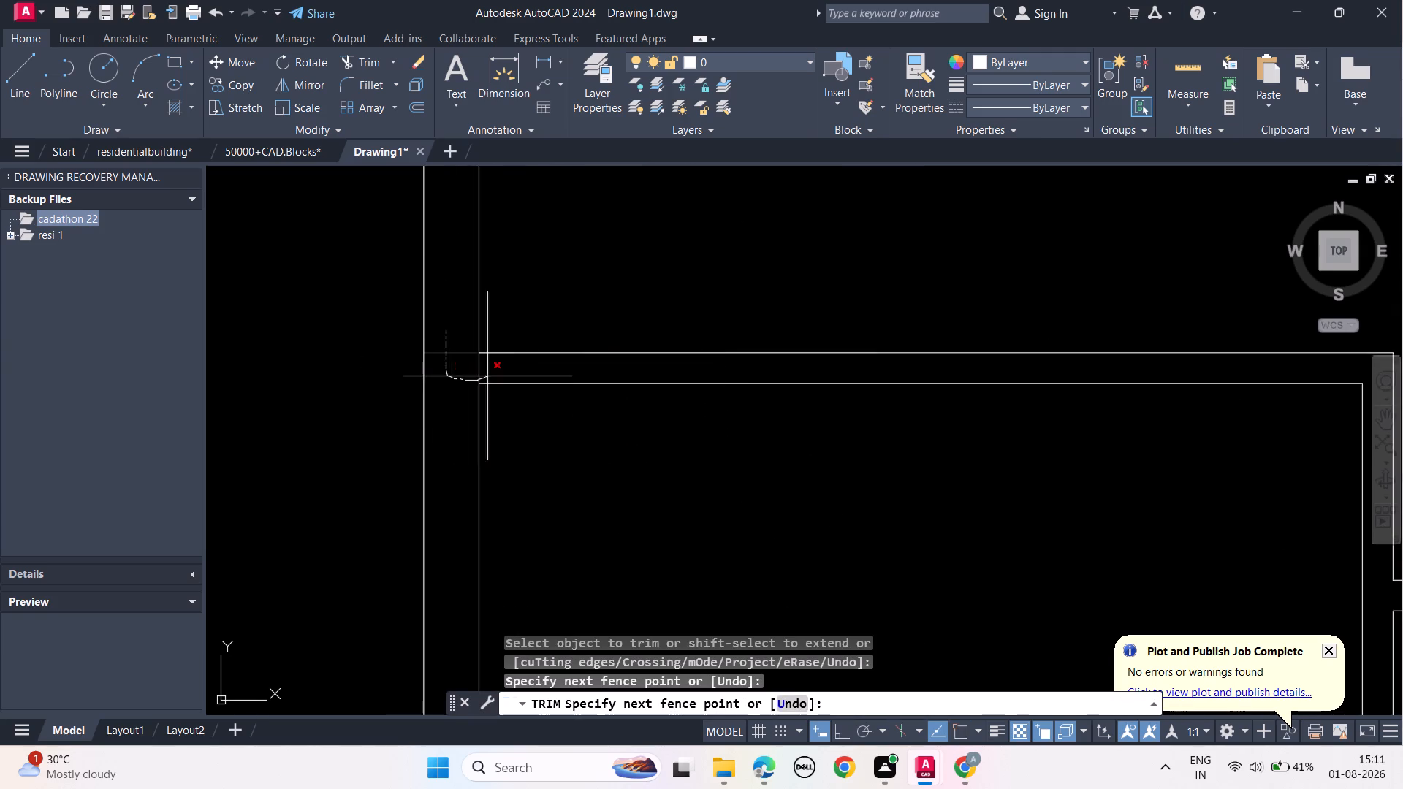
{"action": "left_click_drag", "start_coordinate": [487, 376], "coordinate": [501, 372]}
{"action": "key", "text": "Escape"}
Draw a vertical line about 4'-4" up from the outer top corner of the lowest end bay's slab.
{"action": "scroll", "coordinate": [558, 309], "scroll_direction": "down", "scroll_amount": 2}
{"action": "middle_click_drag", "start_coordinate": [657, 287], "coordinate": [601, 399]}
{"action": "scroll", "coordinate": [715, 401], "scroll_direction": "down", "scroll_amount": 1}
{"action": "middle_click_drag", "start_coordinate": [806, 463], "coordinate": [620, 445]}
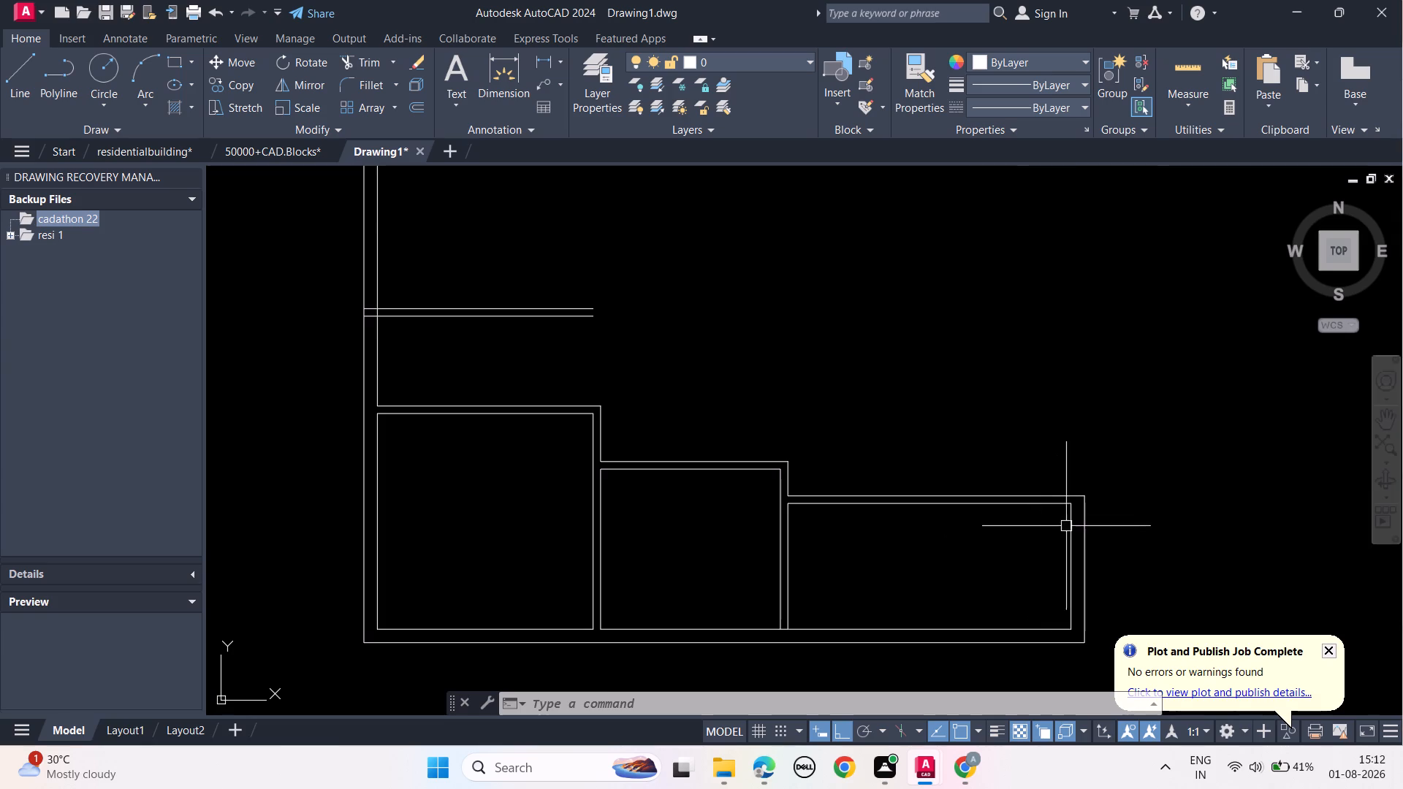
{"action": "type", "text": "l"}
{"action": "key", "text": "space"}
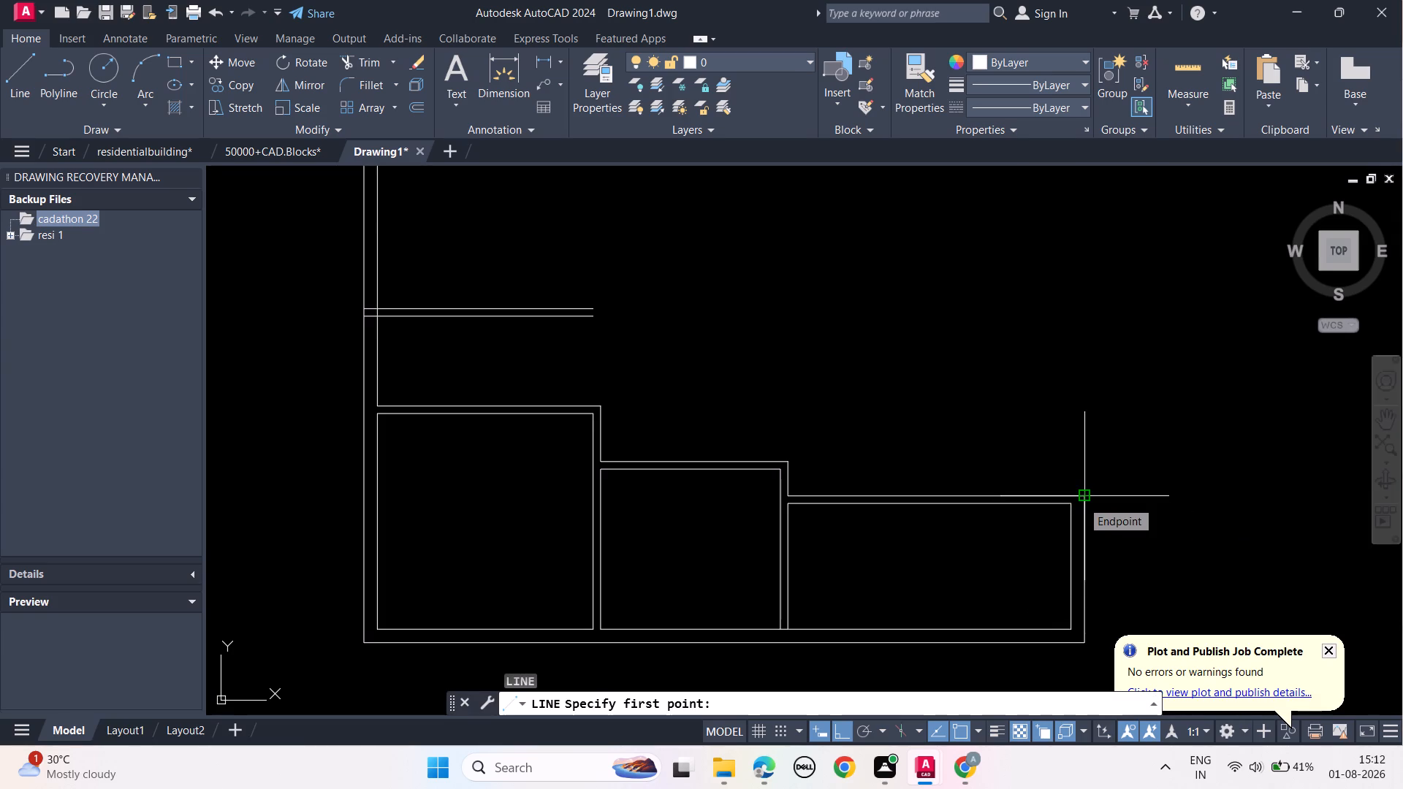
{"action": "left_click", "coordinate": [1081, 500]}
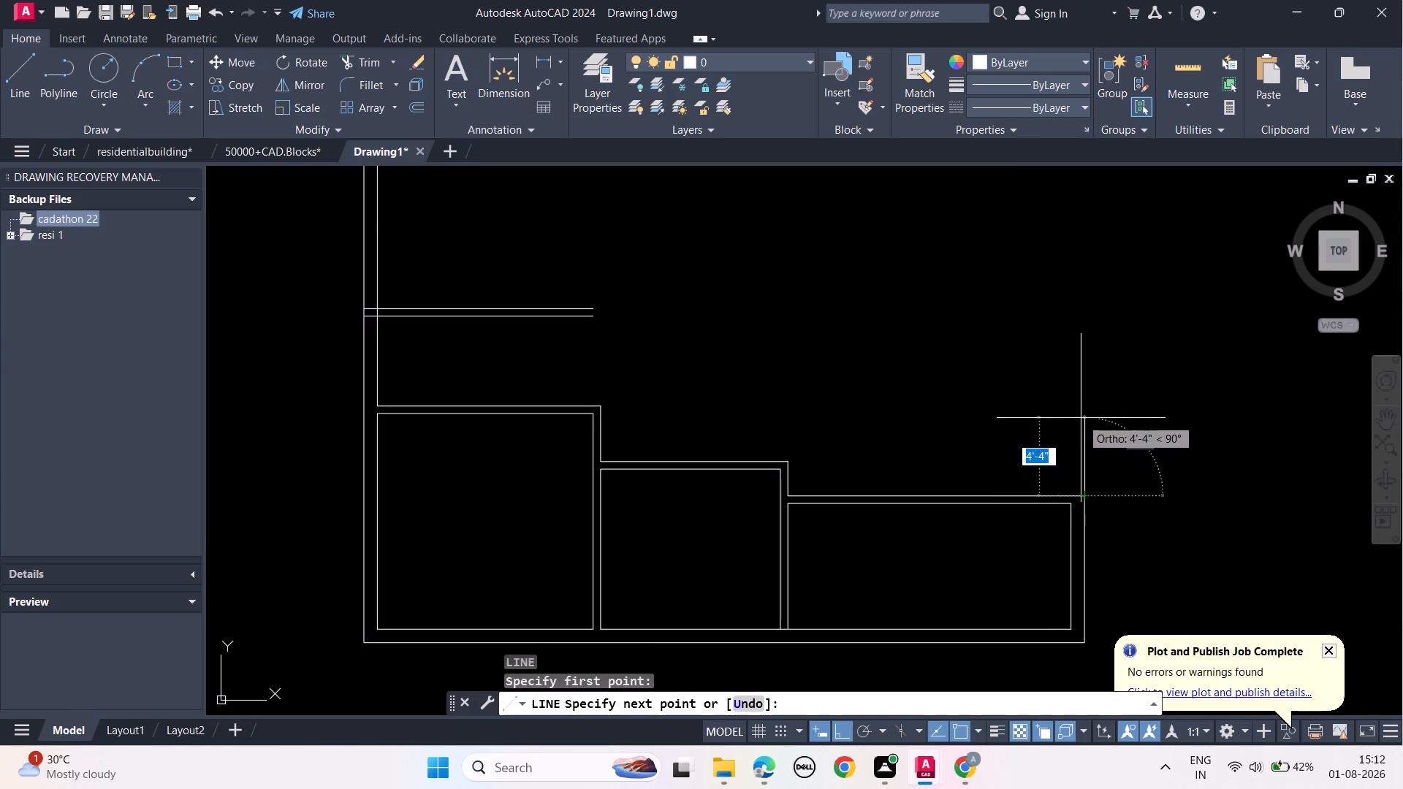
{"action": "left_click", "coordinate": [1081, 418]}
{"action": "key", "text": "Escape"}
{"action": "key", "text": "Escape"}
{"action": "key", "text": "Escape"}
Offset the new vertical line 2' inward over the end bay slab.
{"action": "left_click", "coordinate": [1083, 448]}
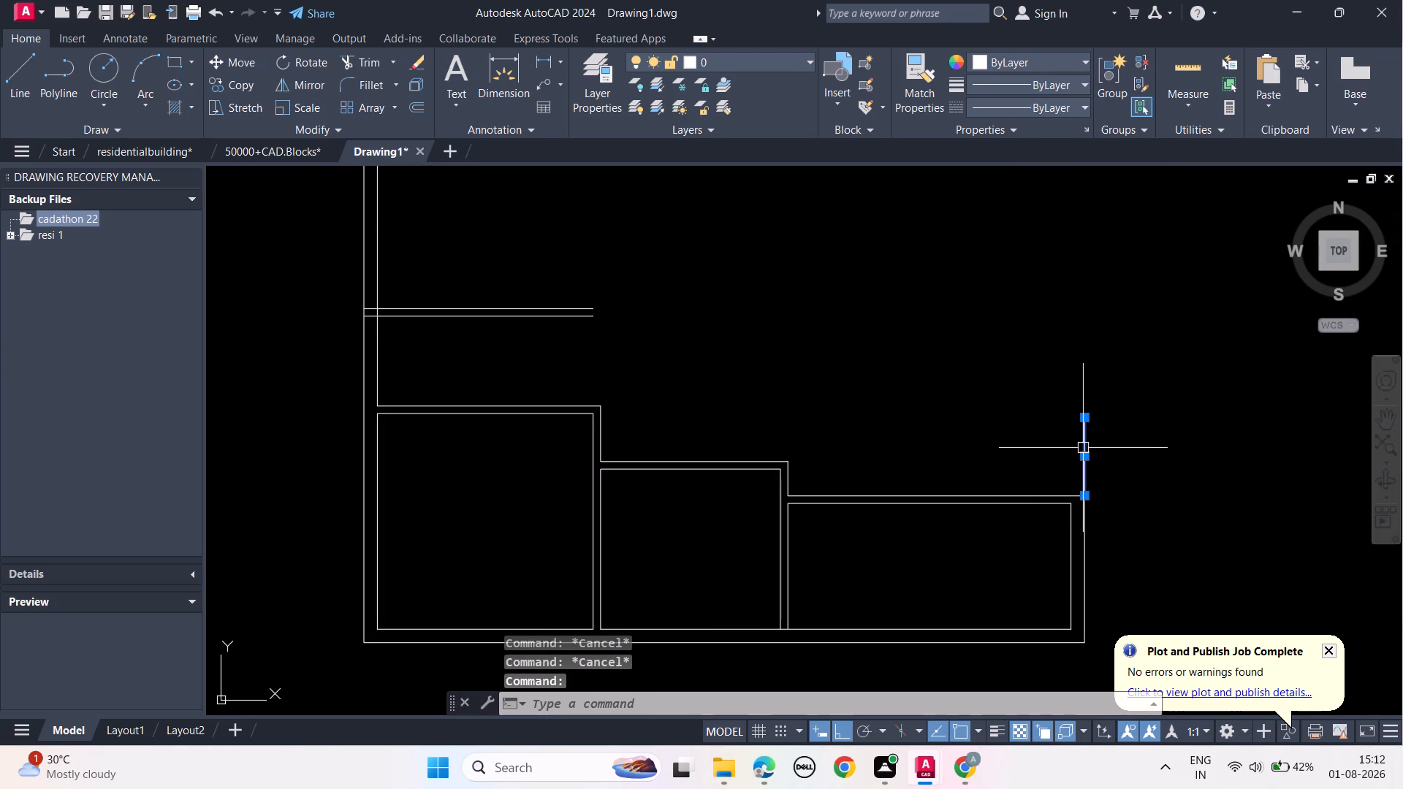
{"action": "type", "text": "off"}
{"action": "key", "text": "space"}
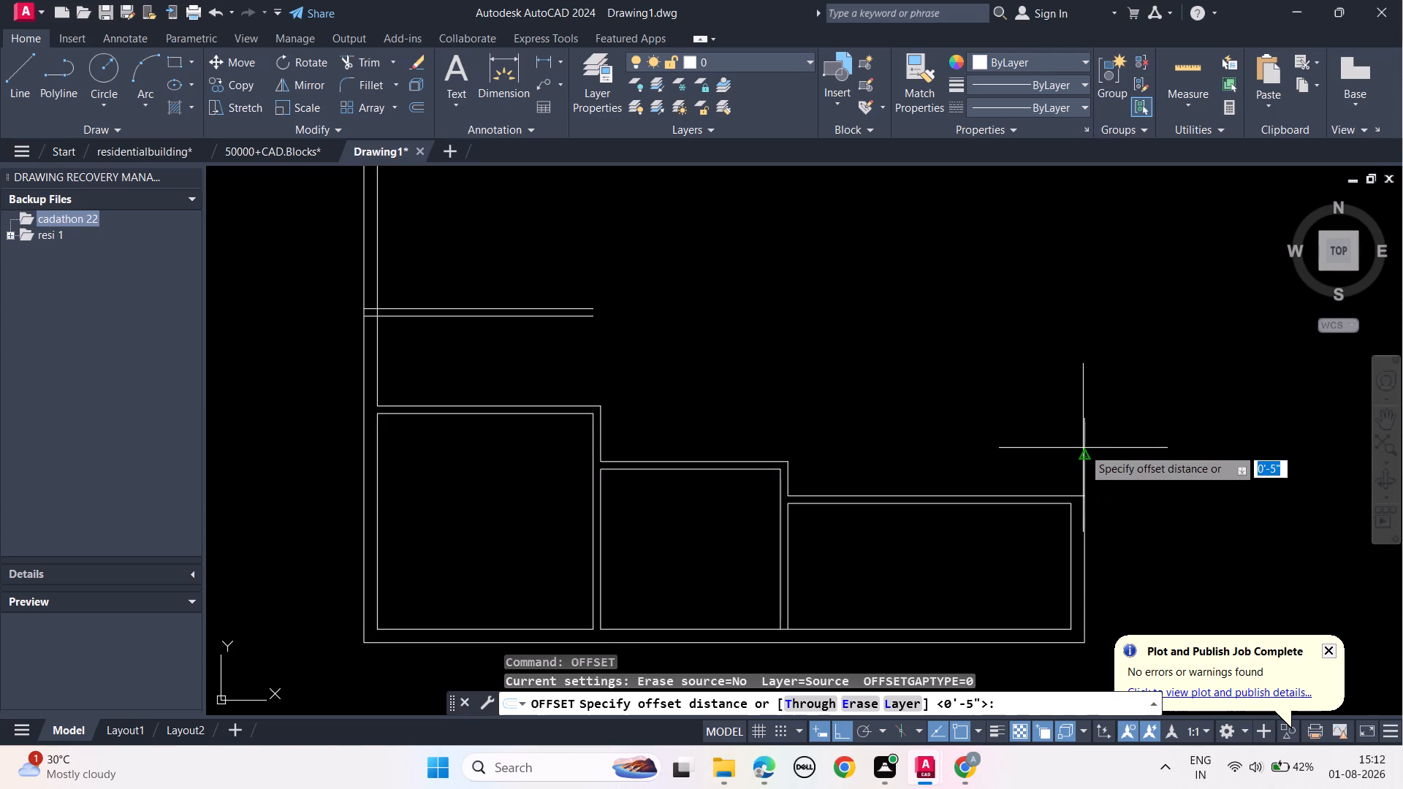
{"action": "type", "text": "2'"}
{"action": "key", "text": "Return"}
{"action": "left_click", "coordinate": [975, 446]}
{"action": "key", "text": "Escape"}
{"action": "key", "text": "Escape"}
{"action": "key", "text": "Escape"}
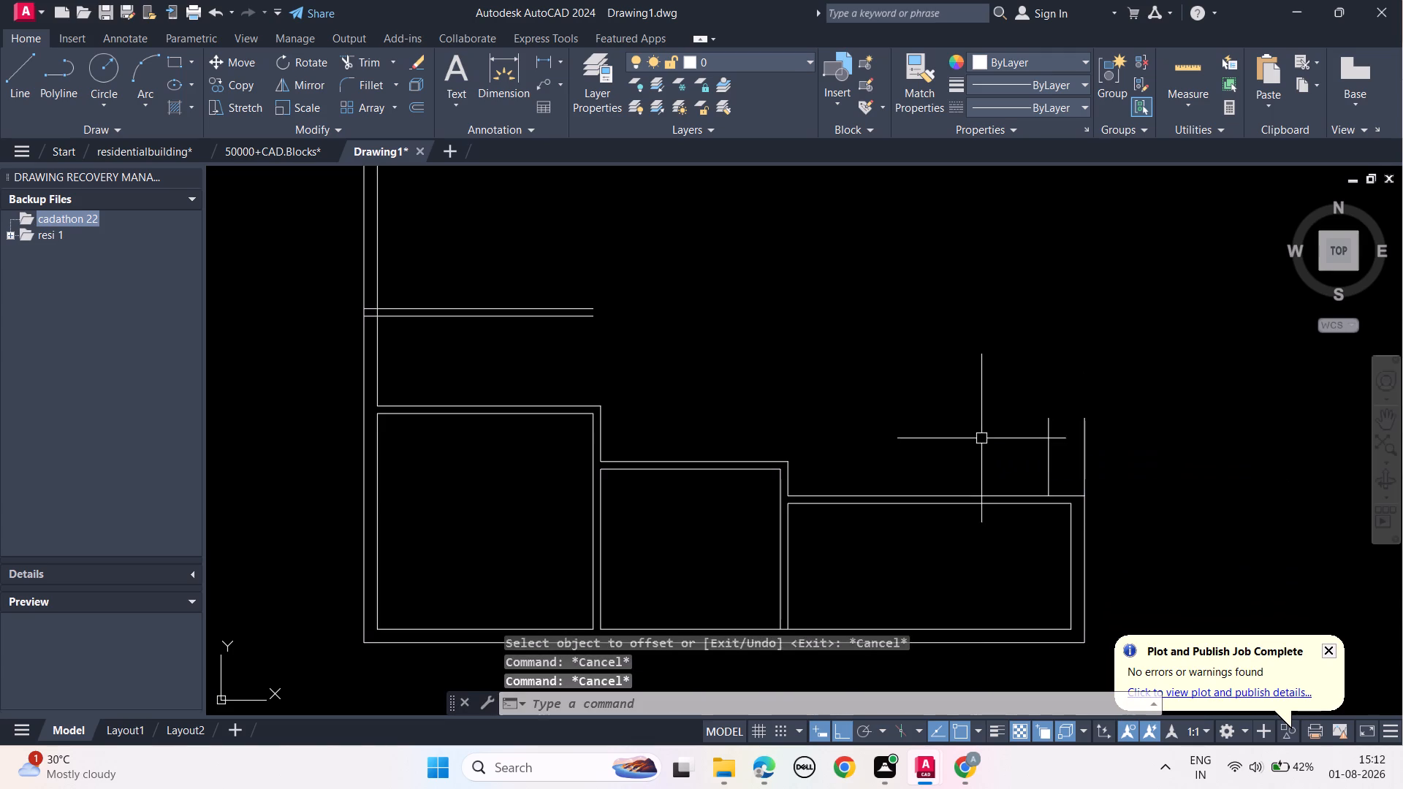
Erase the original vertical line at the end bay slab's outer corner.
{"action": "left_click", "coordinate": [1083, 439]}
{"action": "key", "text": "Delete"}
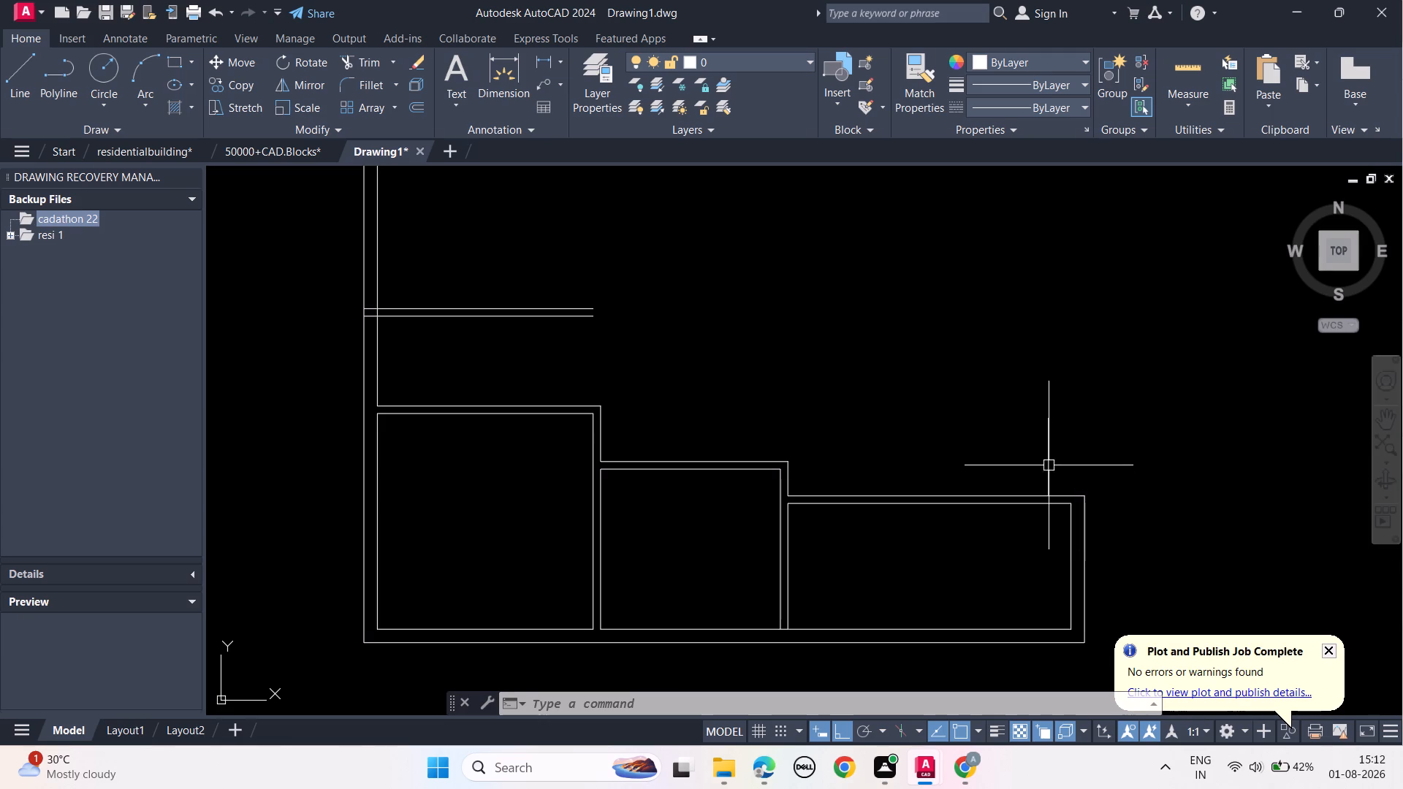
Offset the remaining vertical line 5" inward to form a thin wall on the end bay slab.
{"action": "left_click", "coordinate": [1049, 464]}
{"action": "key", "text": "o"}
{"action": "type", "text": "ff"}
{"action": "key", "text": "space"}
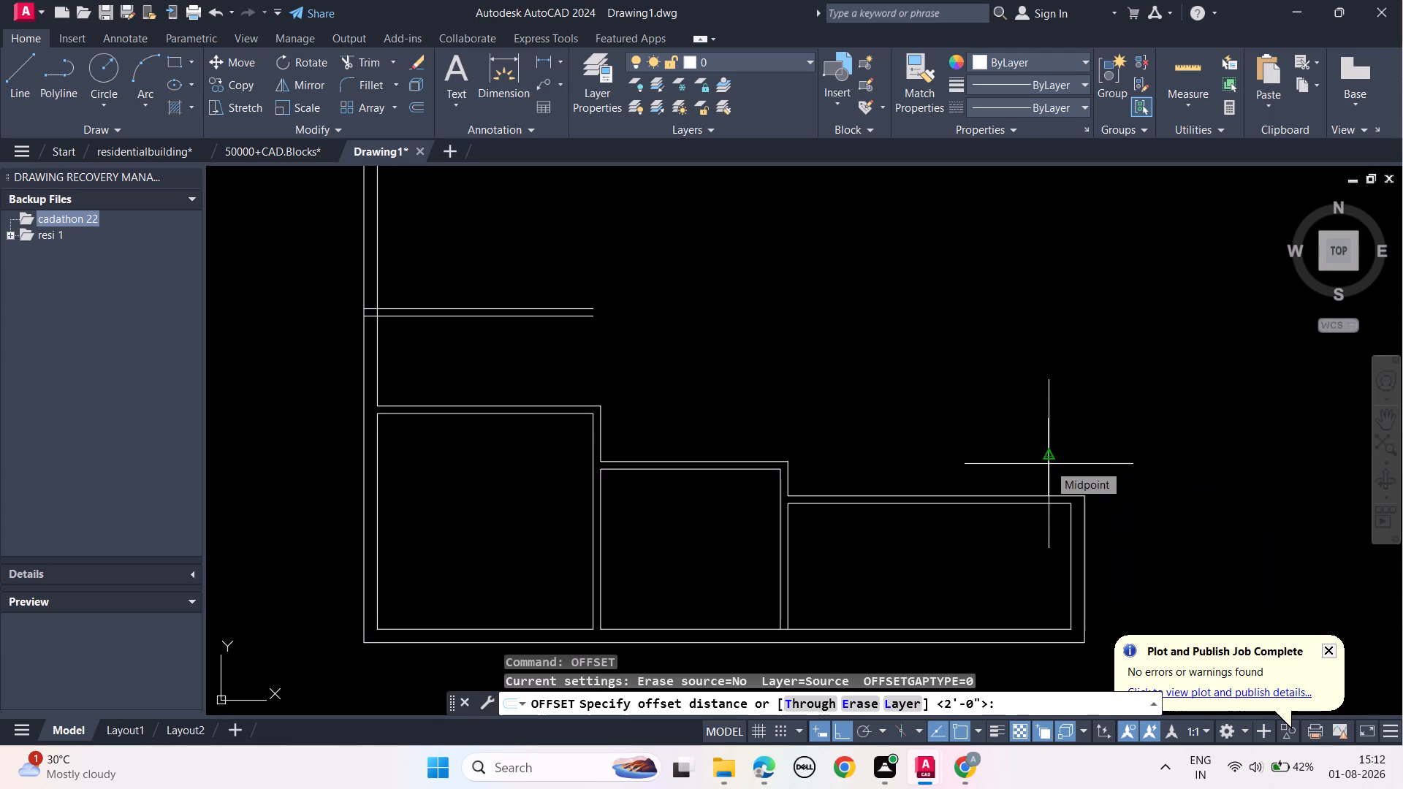
{"action": "type", "text": "5\""}
{"action": "key", "text": "Return"}
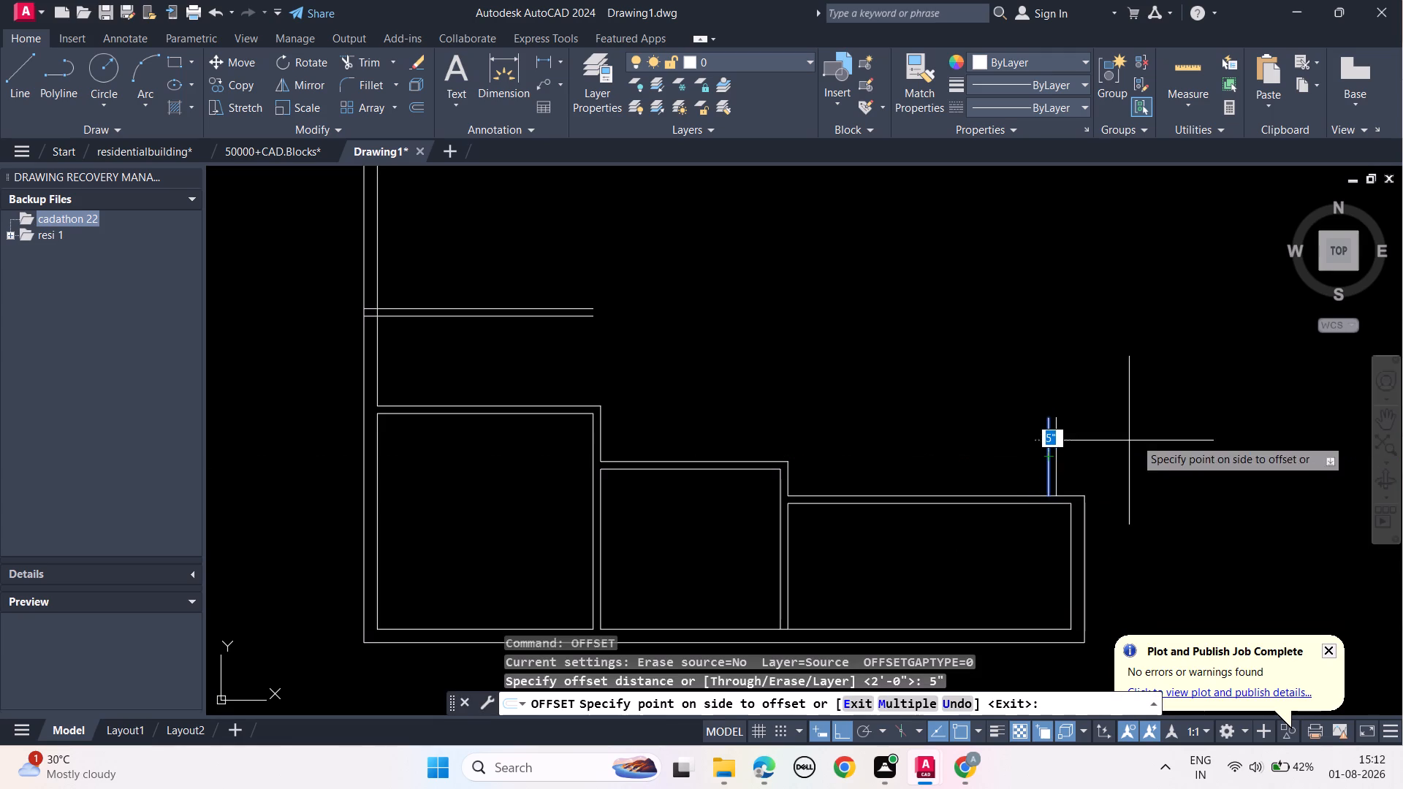
{"action": "left_click", "coordinate": [1006, 449]}
{"action": "key", "text": "Escape"}
{"action": "key", "text": "Escape"}
{"action": "key", "text": "Escape"}
{"action": "key", "text": "Escape"}
{"action": "key", "text": "Escape"}
{"action": "key", "text": "Escape"}
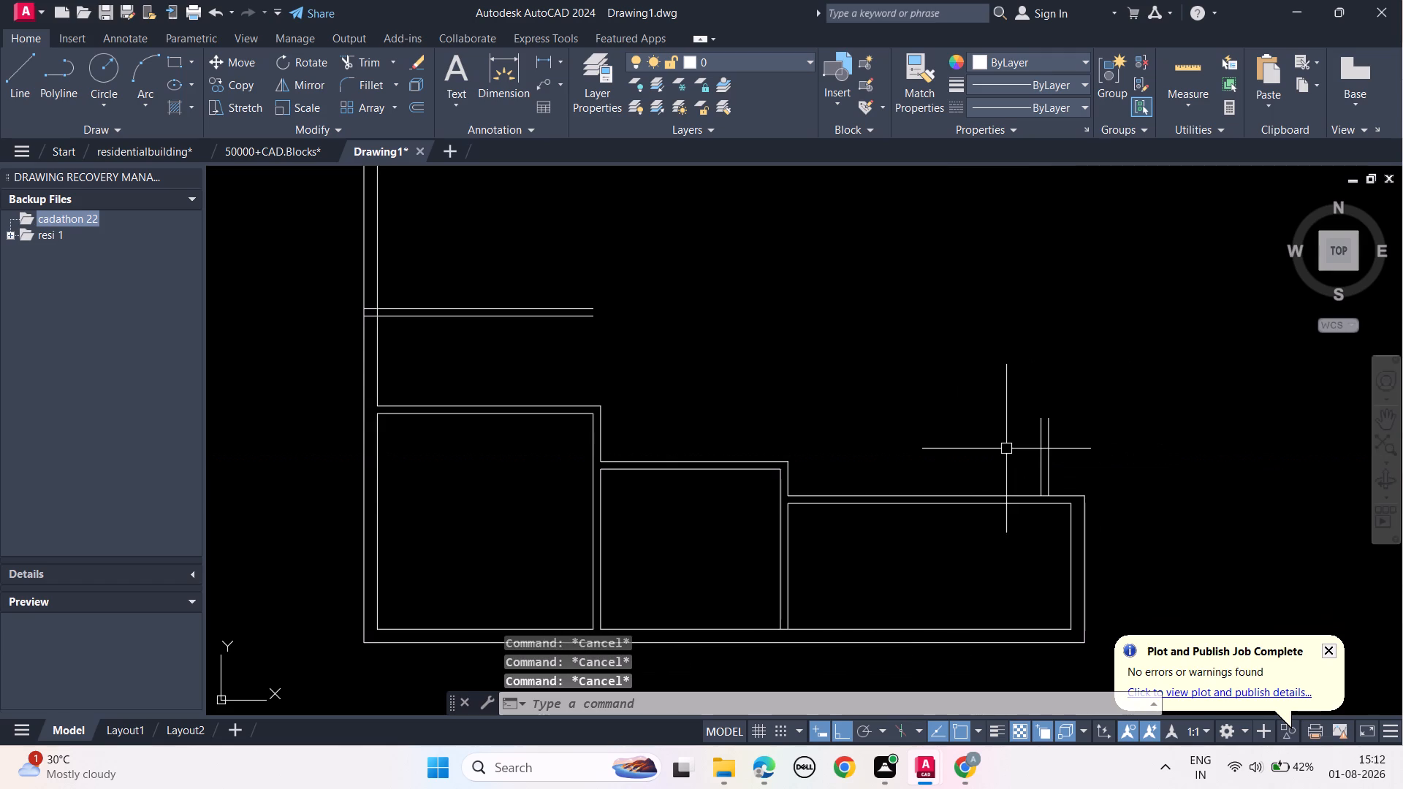
{"action": "key", "text": "Escape"}
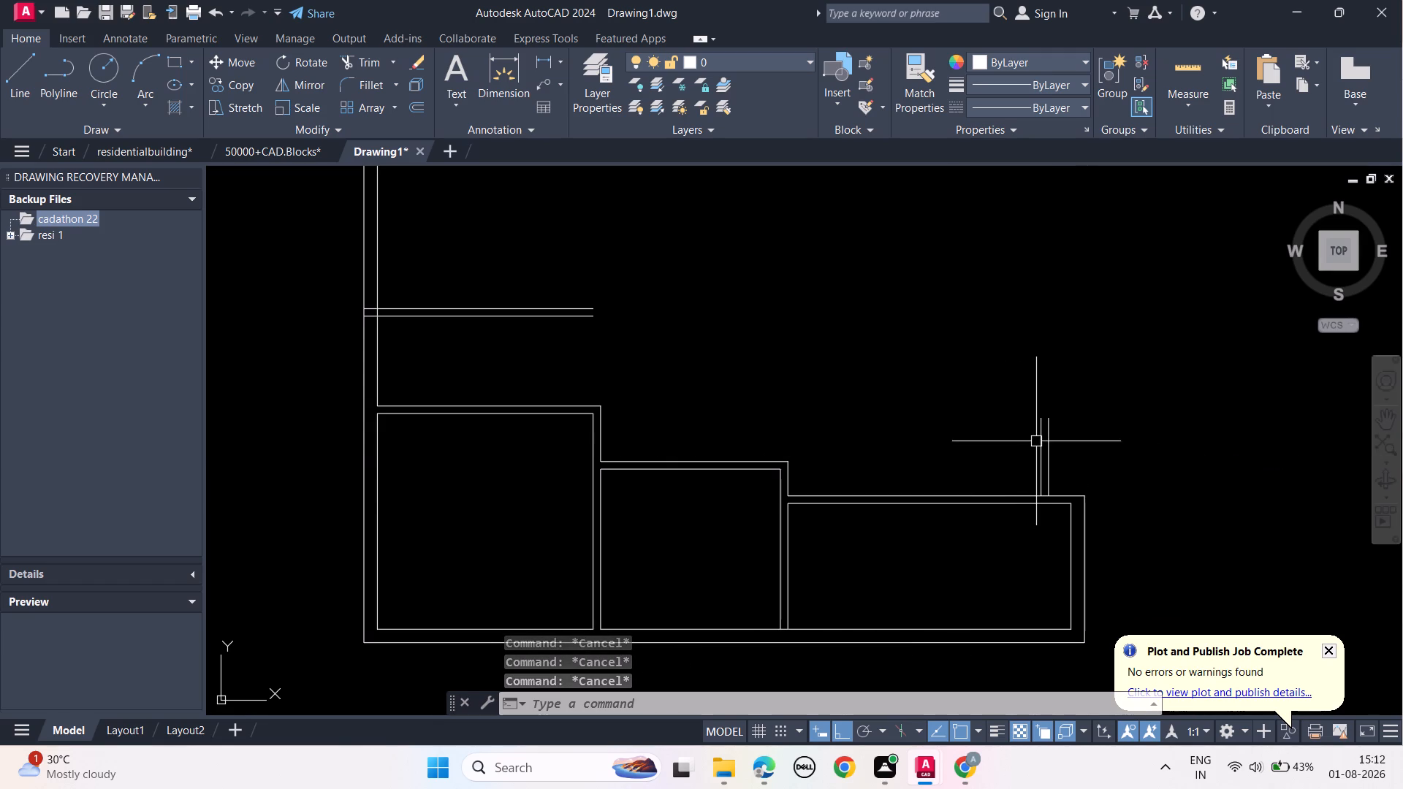
Offset the thin wall's inner face line 8' inward along the end bay slab.
{"action": "left_click", "coordinate": [1042, 446]}
{"action": "type", "text": "off"}
{"action": "left_click", "coordinate": [1089, 481]}
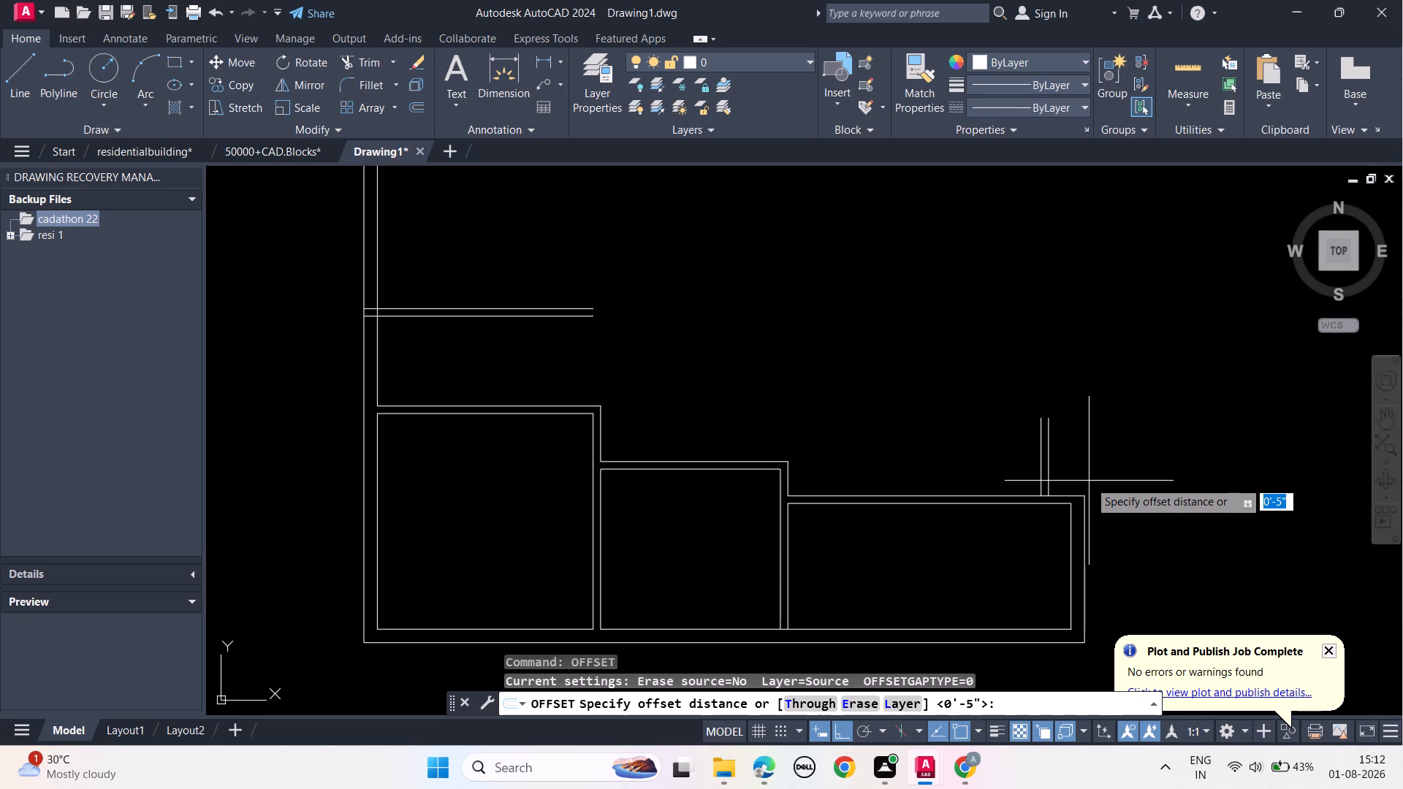
{"action": "key", "text": "8"}
{"action": "key", "text": "apostrophe"}
{"action": "key", "text": "Return"}
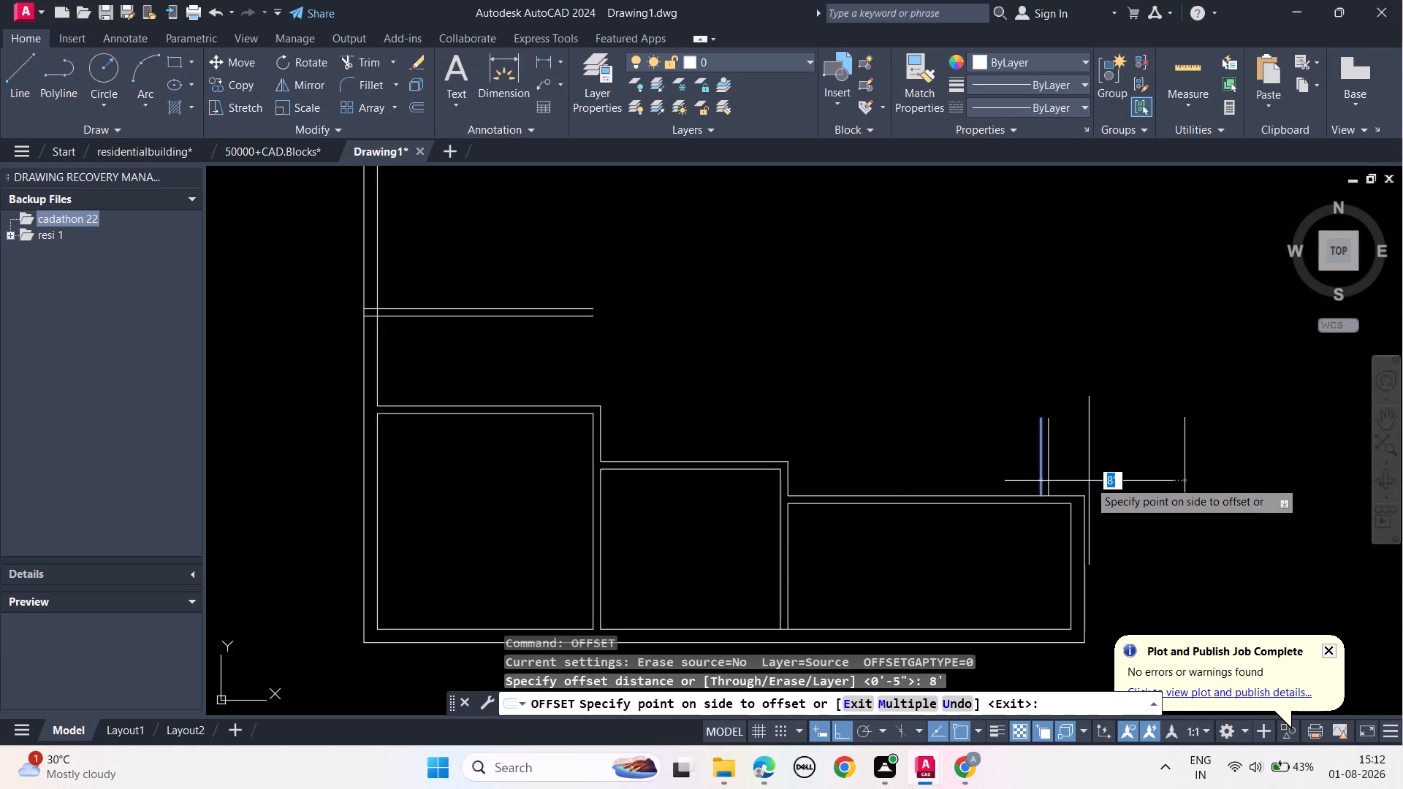
{"action": "left_click", "coordinate": [911, 473]}
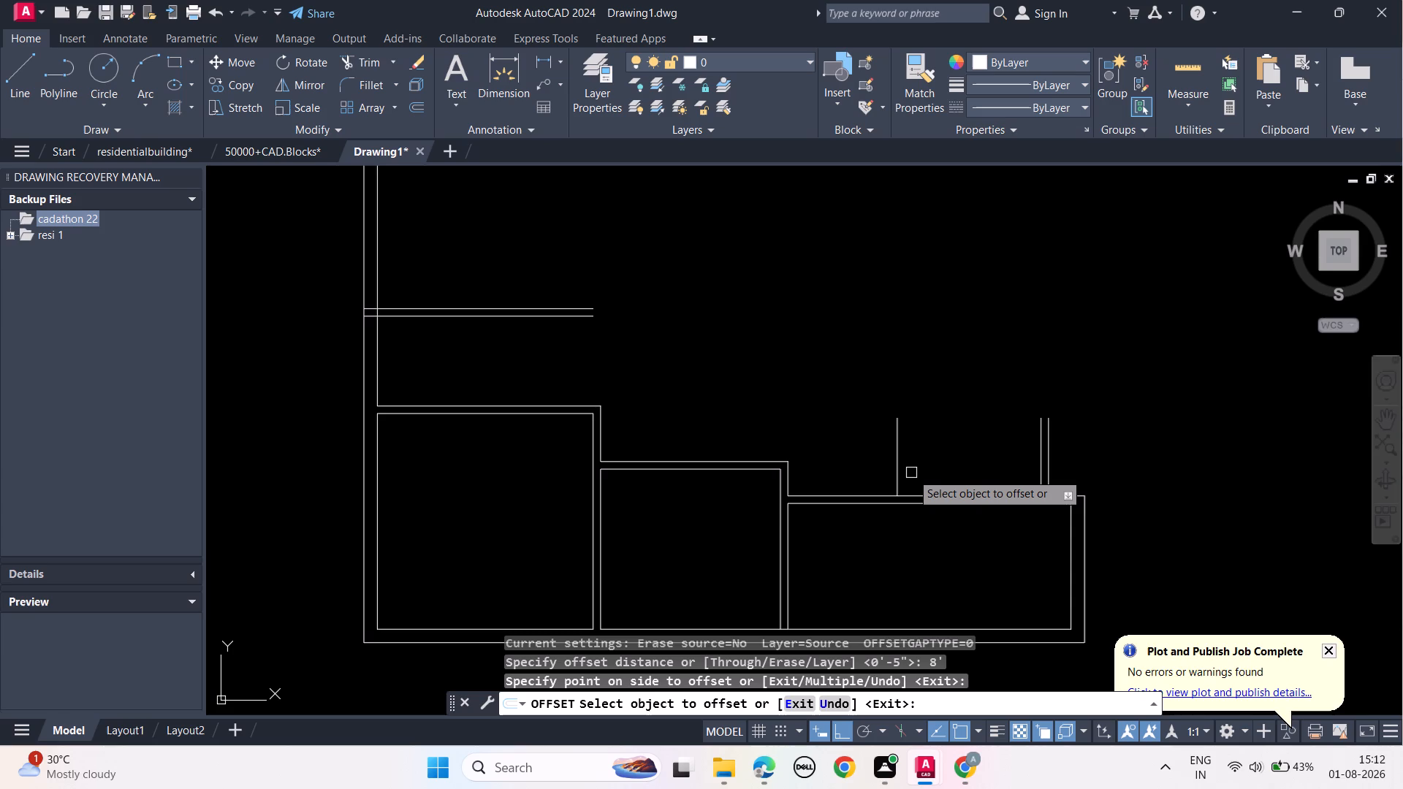
{"action": "key", "text": "Escape"}
{"action": "key", "text": "Escape"}
{"action": "key", "text": "Escape"}
{"action": "key", "text": "Escape"}
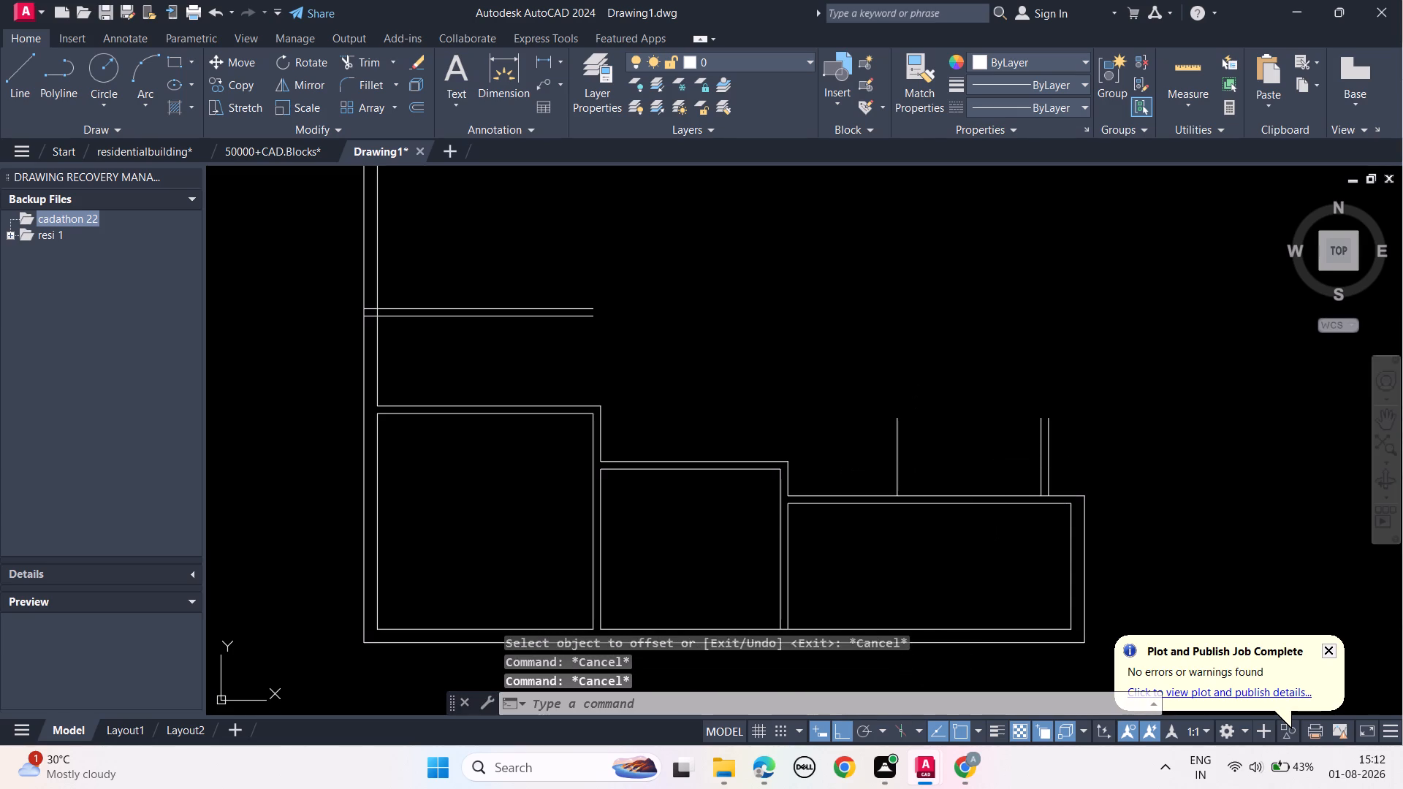
Offset the new vertical line 5" away from the first thin wall to form a second thin wall.
{"action": "left_click", "coordinate": [896, 457]}
{"action": "key", "text": "o"}
{"action": "type", "text": "ff"}
{"action": "key", "text": "space"}
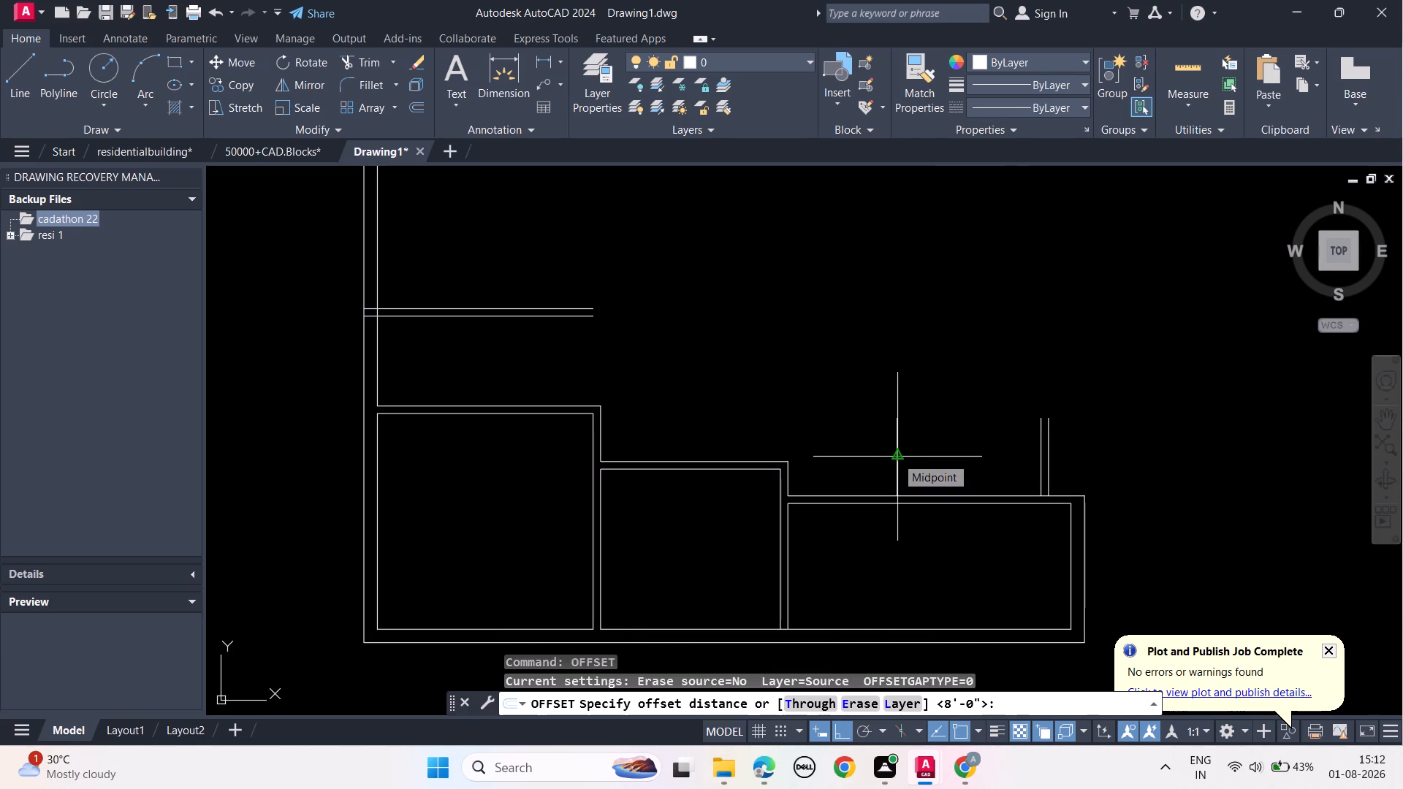
{"action": "type", "text": "5\""}
{"action": "key", "text": "Return"}
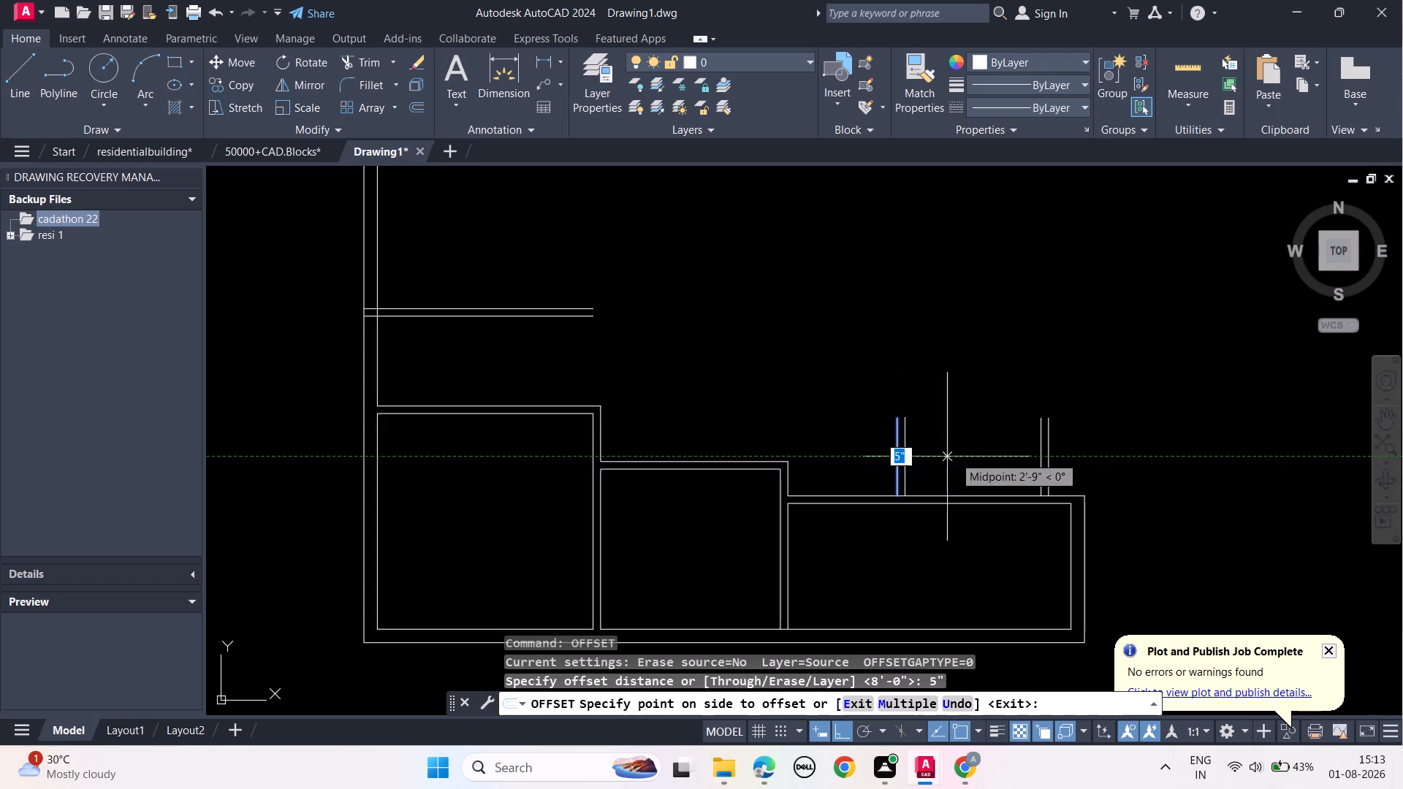
{"action": "left_click", "coordinate": [862, 451]}
{"action": "key", "text": "Escape"}
{"action": "key", "text": "Escape"}
{"action": "key", "text": "Escape"}
{"action": "key", "text": "Escape"}
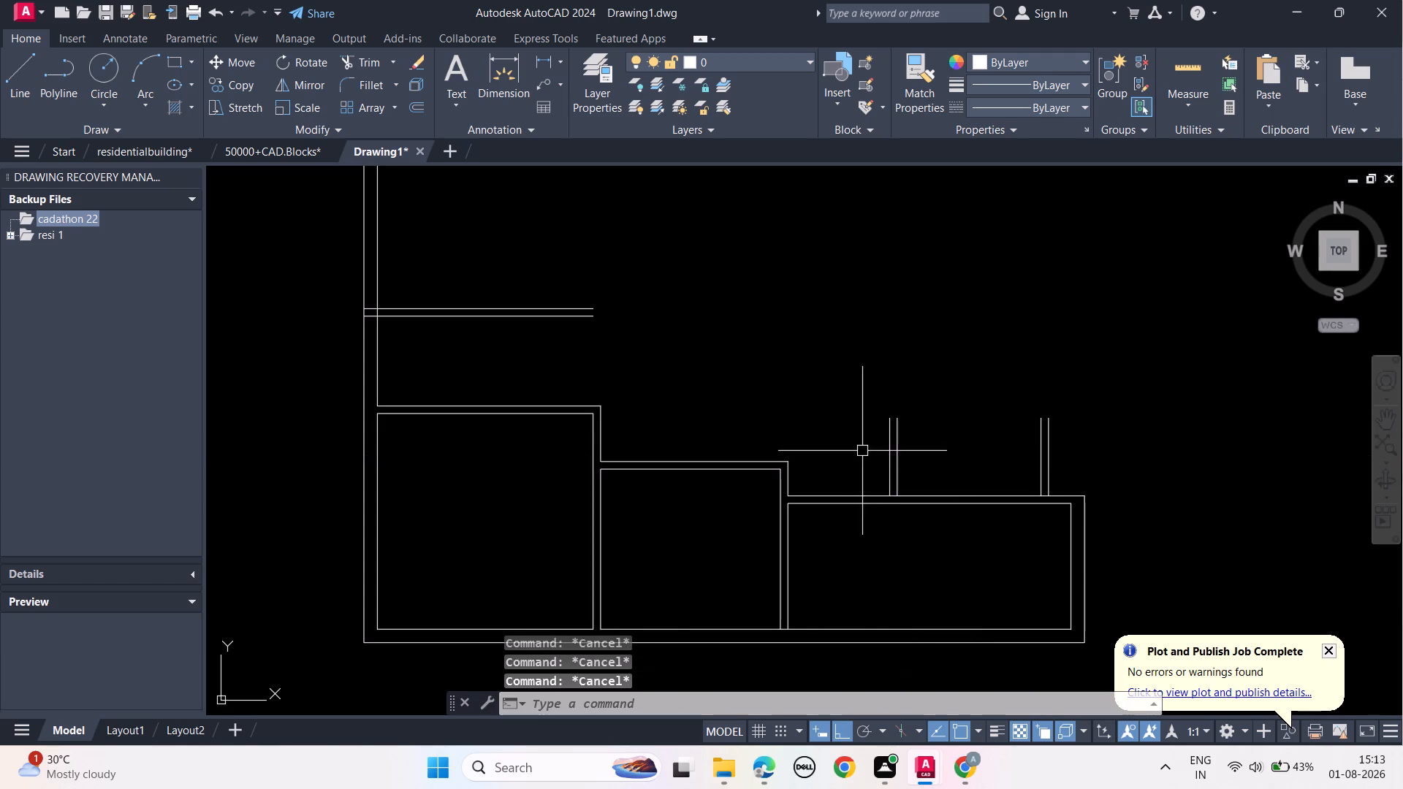
{"action": "key", "text": "Escape"}
{"action": "key", "text": "Escape"}
Draw a horizontal line joining the tops of the two thin walls between their outer faces.
{"action": "scroll", "coordinate": [1071, 425], "scroll_direction": "up", "scroll_amount": 2}
{"action": "type", "text": "l"}
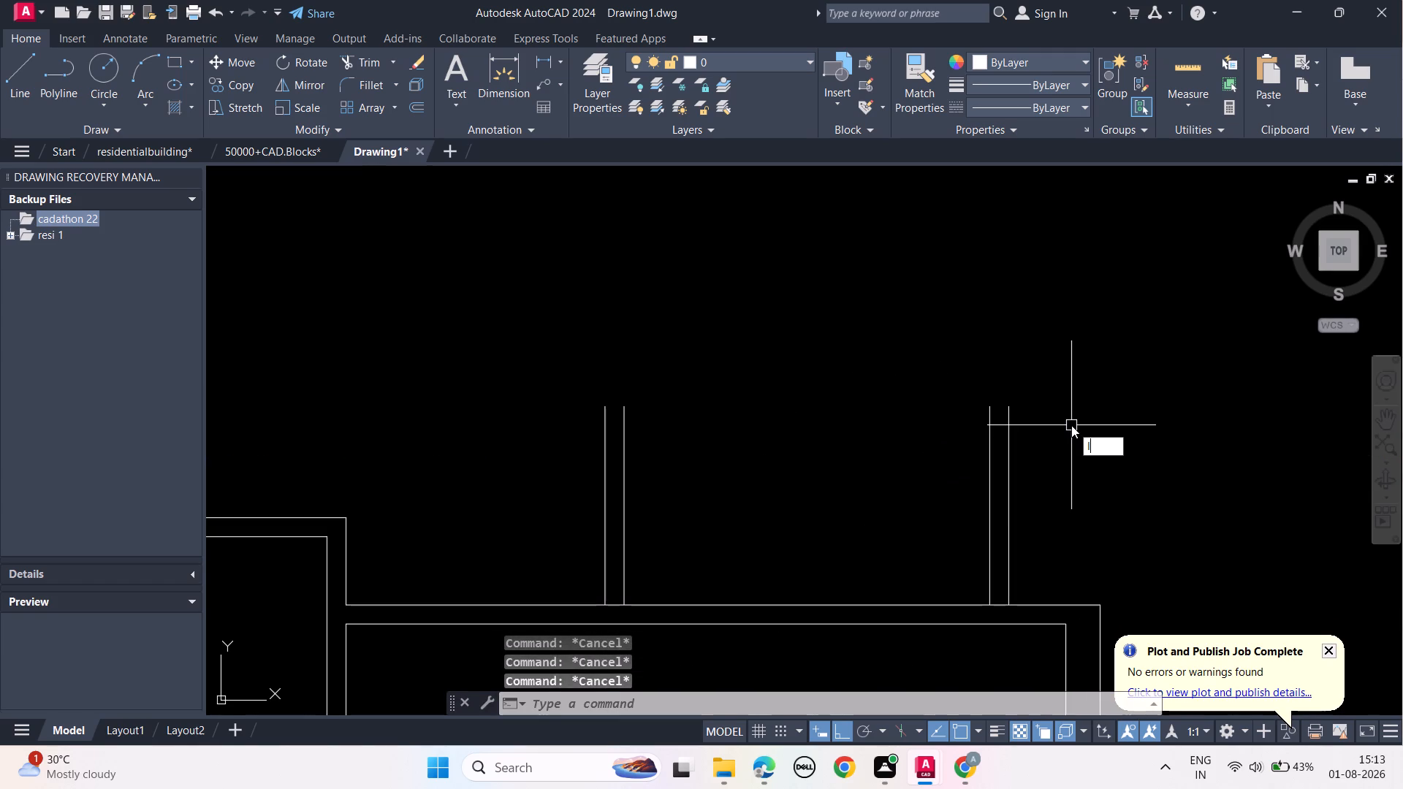
{"action": "key", "text": "space"}
{"action": "left_click", "coordinate": [1006, 408]}
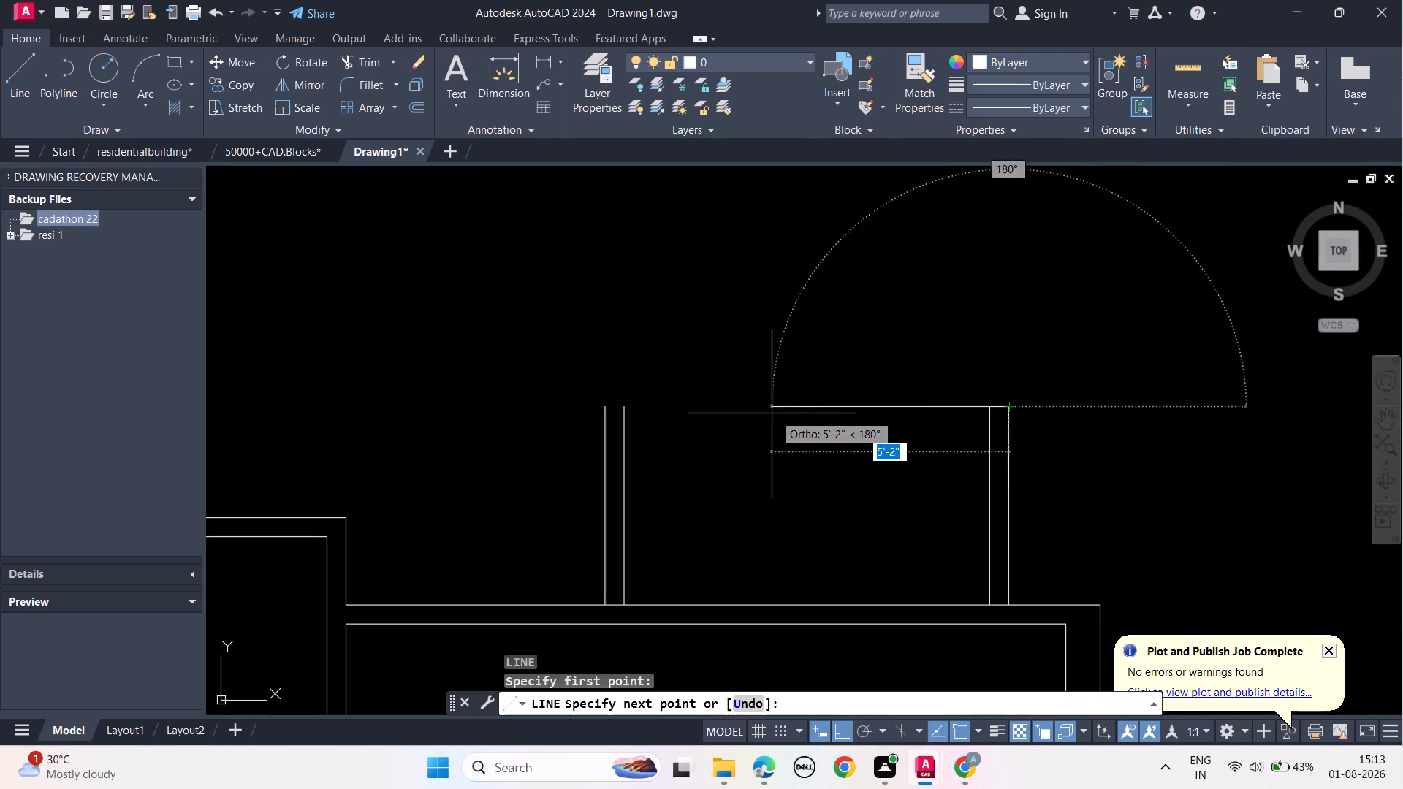
{"action": "left_click", "coordinate": [606, 408]}
{"action": "key", "text": "Escape"}
{"action": "key", "text": "Escape"}
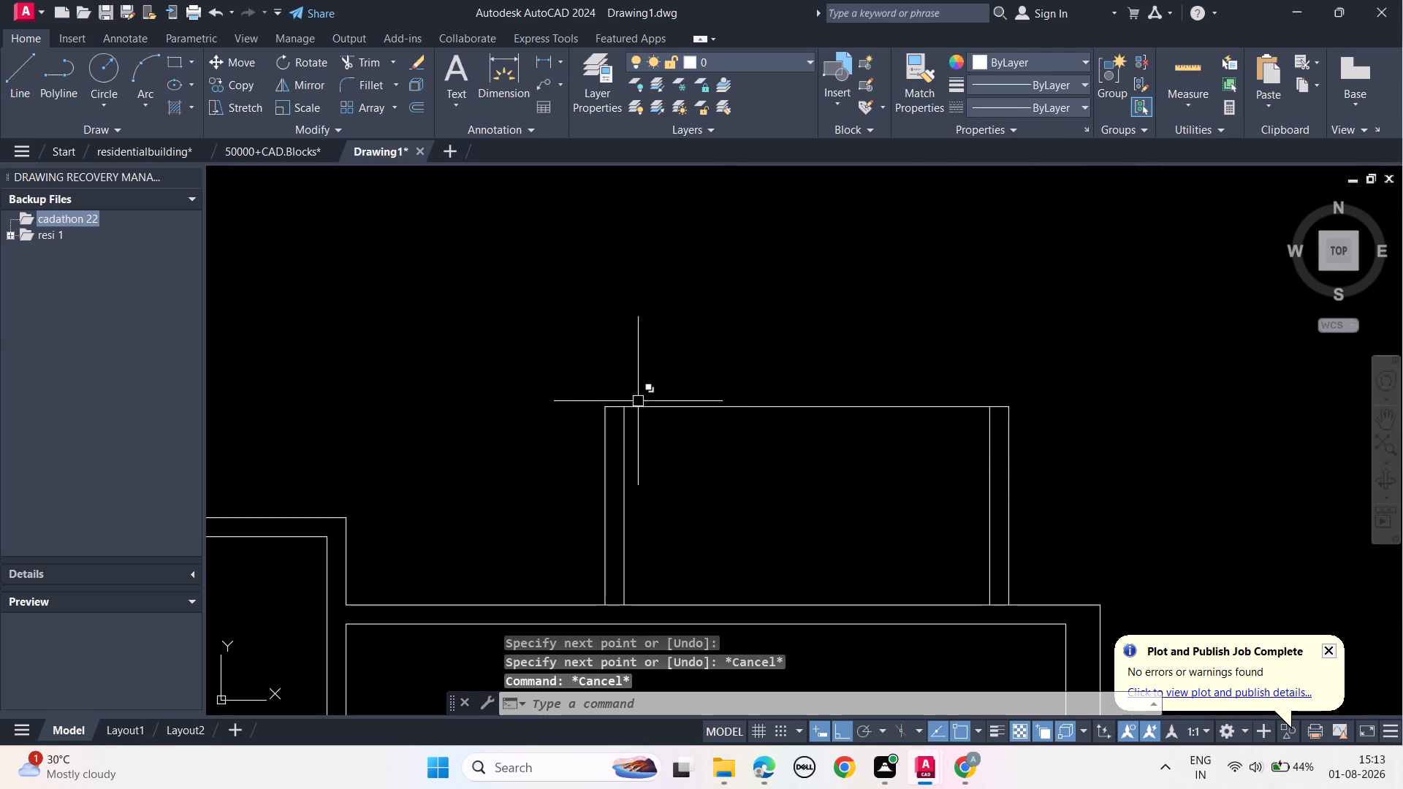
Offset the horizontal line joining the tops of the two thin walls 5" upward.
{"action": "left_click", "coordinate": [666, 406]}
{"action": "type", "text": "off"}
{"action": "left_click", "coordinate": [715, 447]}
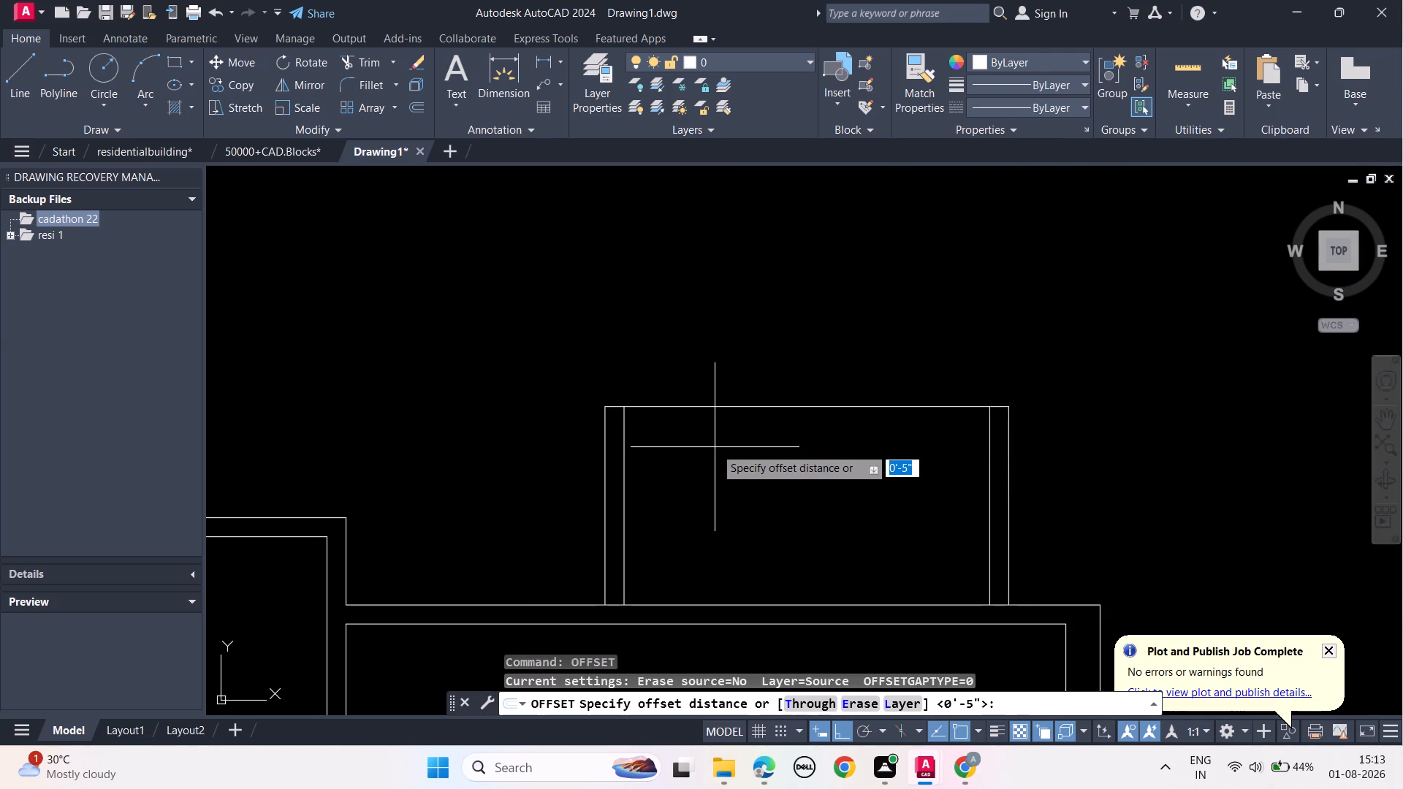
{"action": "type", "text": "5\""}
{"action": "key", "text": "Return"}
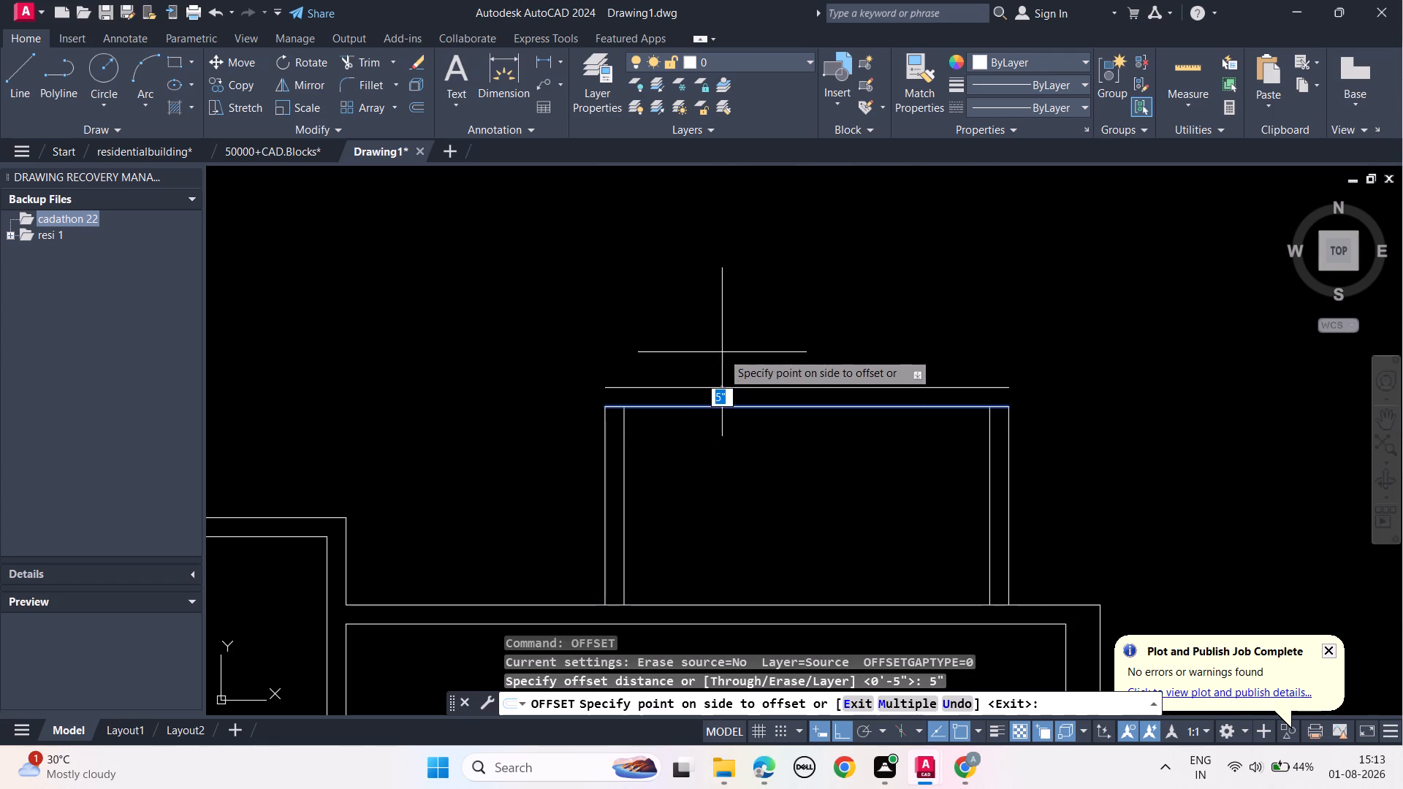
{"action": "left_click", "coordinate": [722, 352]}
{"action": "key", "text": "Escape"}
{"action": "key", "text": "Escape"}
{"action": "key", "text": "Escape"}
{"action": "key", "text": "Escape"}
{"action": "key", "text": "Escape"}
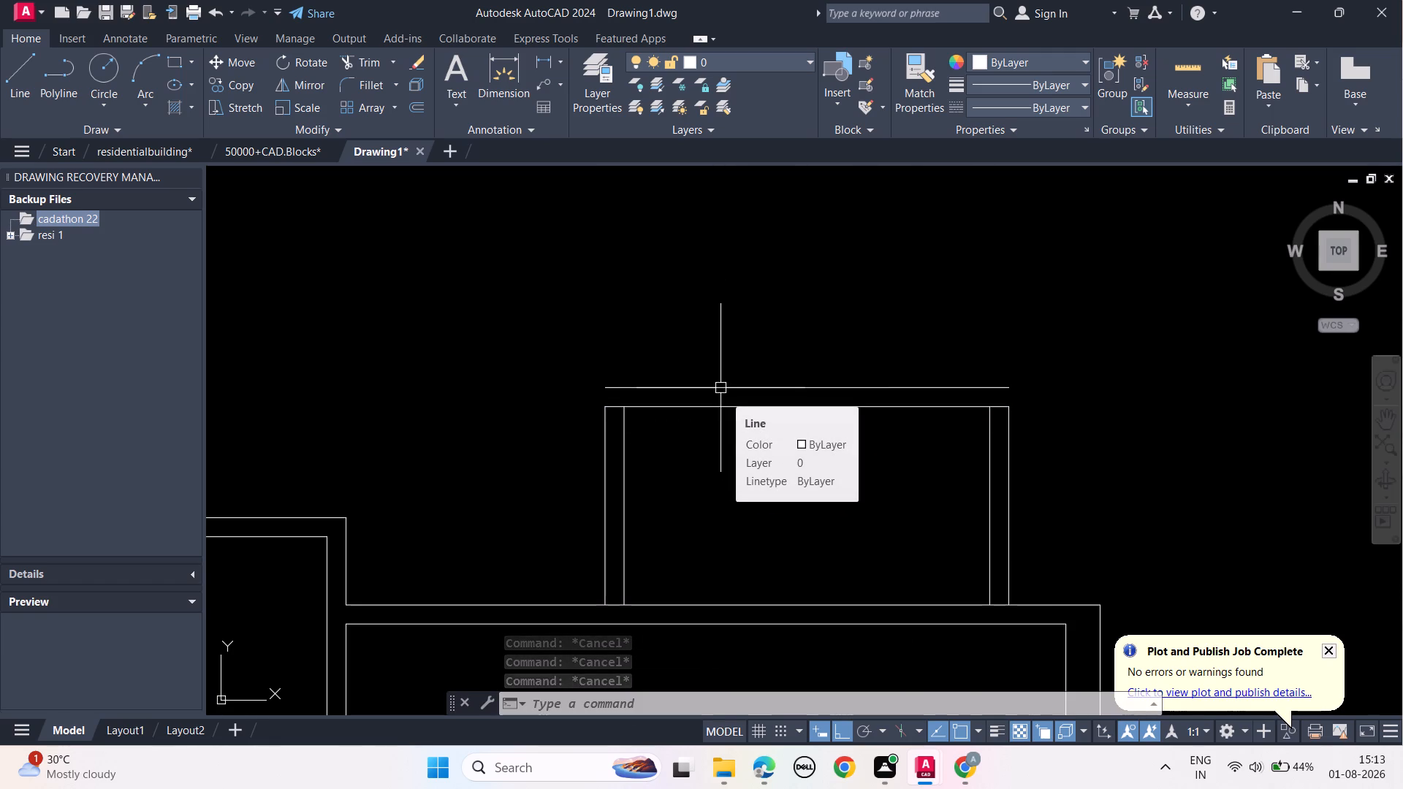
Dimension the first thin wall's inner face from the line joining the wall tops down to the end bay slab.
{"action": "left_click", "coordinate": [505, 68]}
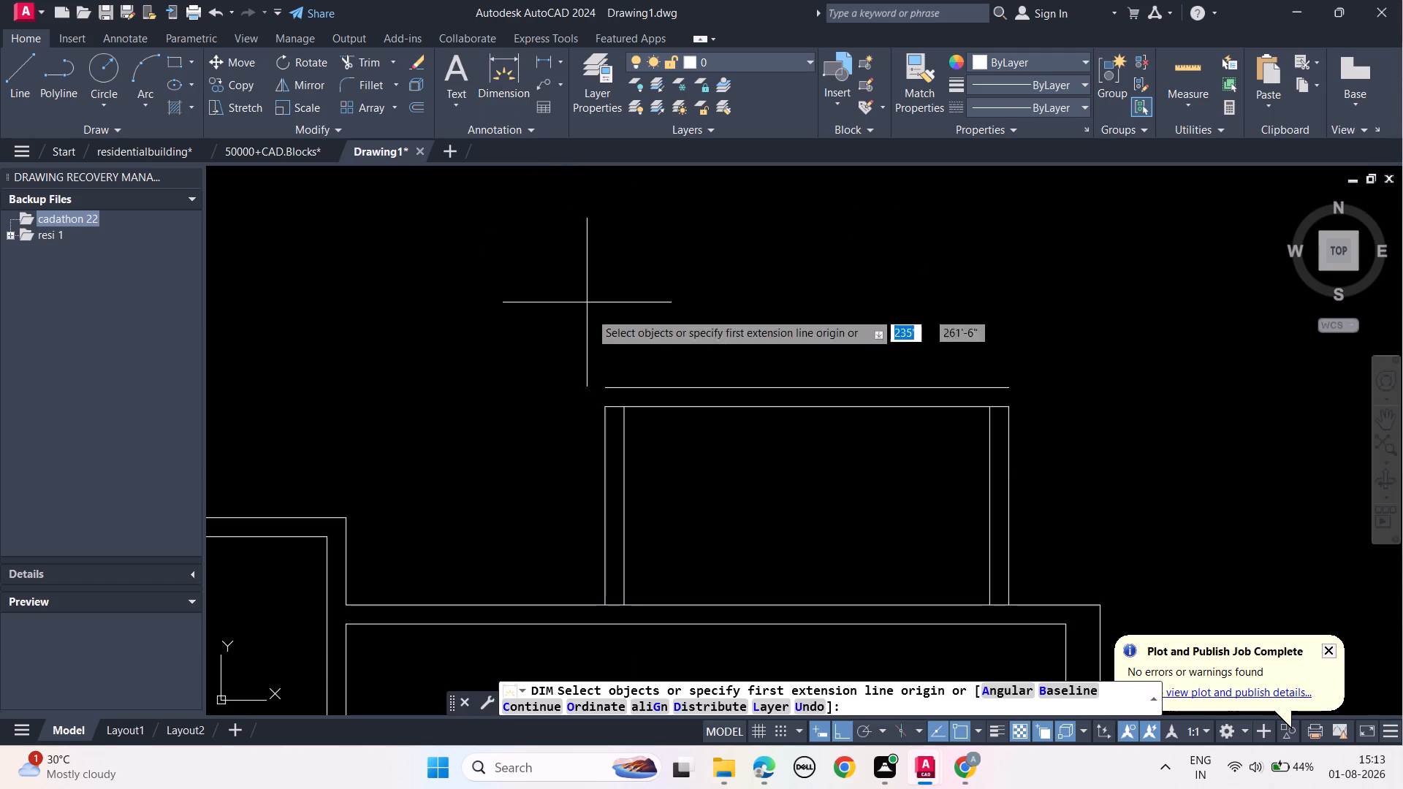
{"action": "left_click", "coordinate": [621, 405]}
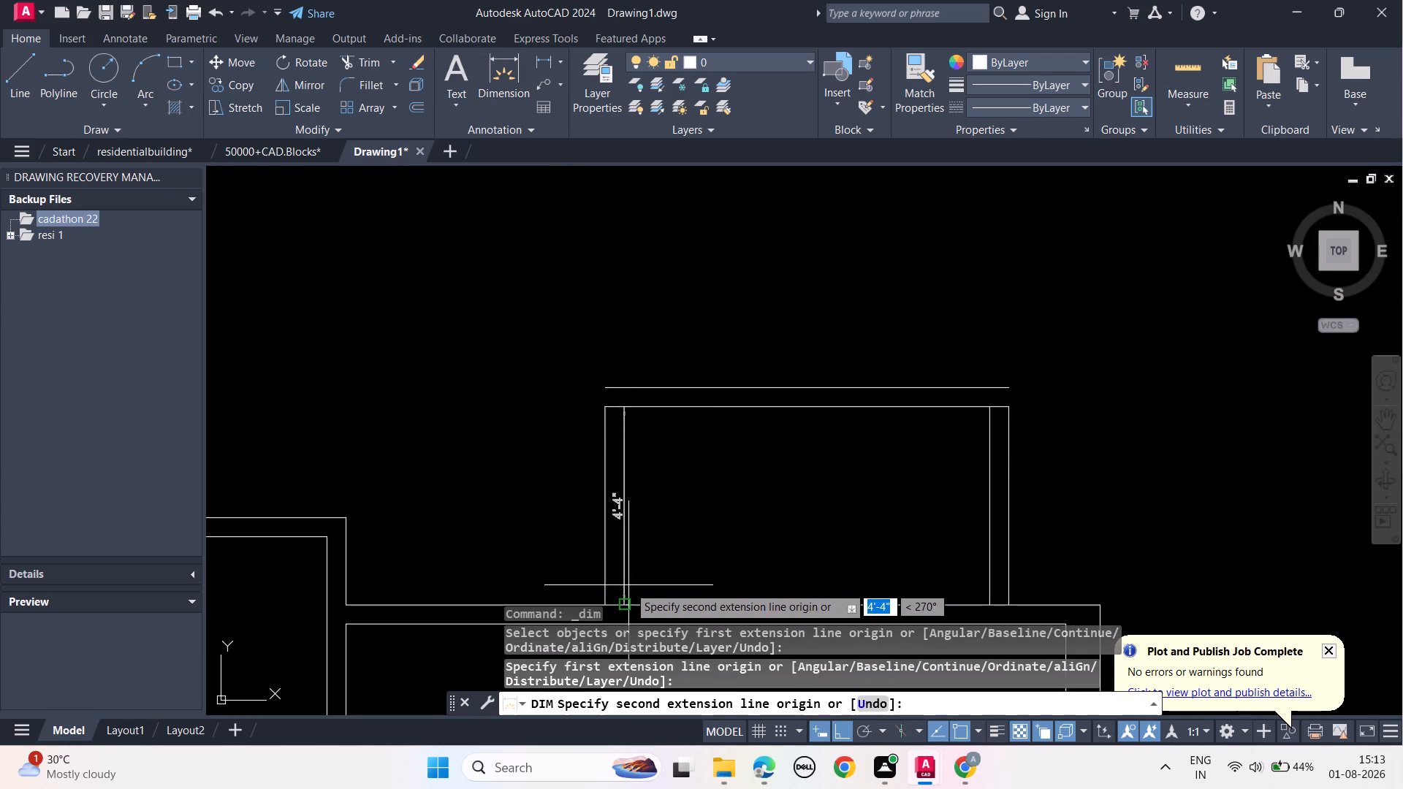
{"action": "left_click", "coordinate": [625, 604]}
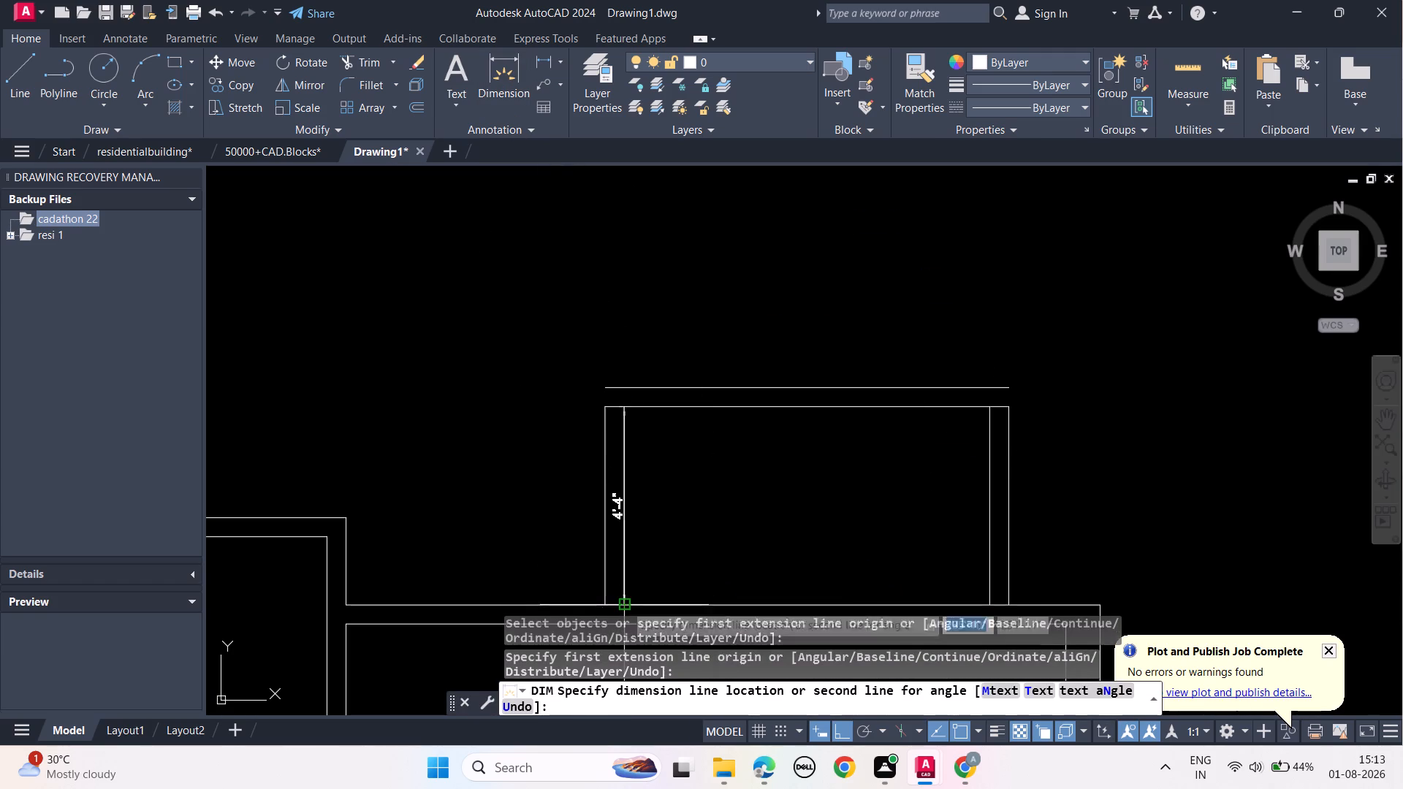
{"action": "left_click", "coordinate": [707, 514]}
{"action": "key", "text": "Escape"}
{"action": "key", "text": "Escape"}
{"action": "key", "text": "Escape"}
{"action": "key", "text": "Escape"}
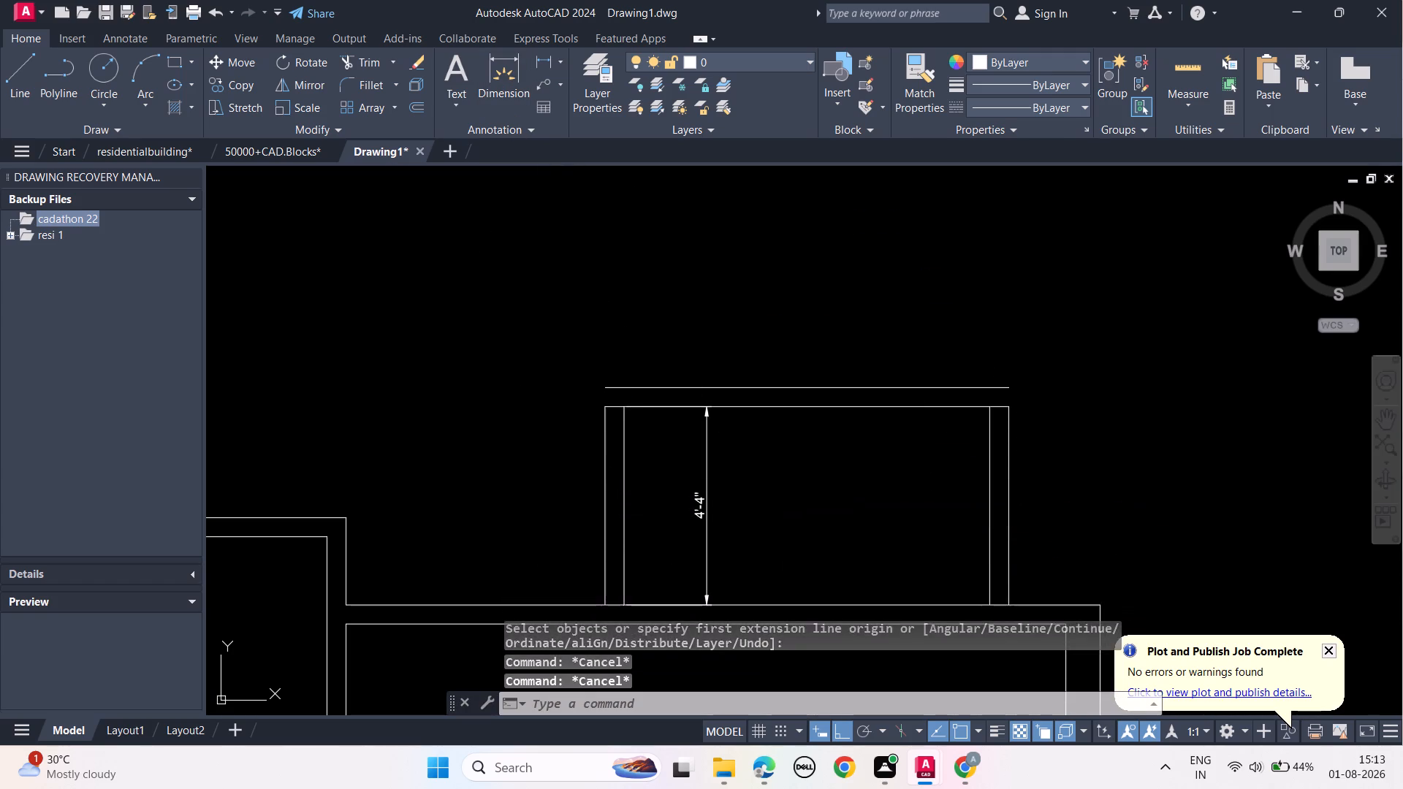
Erase the rooftop structure's horizontal lines, height dimension and thin-wall lines, keeping only the vertical line nearest the end bay's outer wall.
{"action": "scroll", "coordinate": [780, 485], "scroll_direction": "down", "scroll_amount": 1}
{"action": "middle_click_drag", "start_coordinate": [780, 485], "coordinate": [777, 437]}
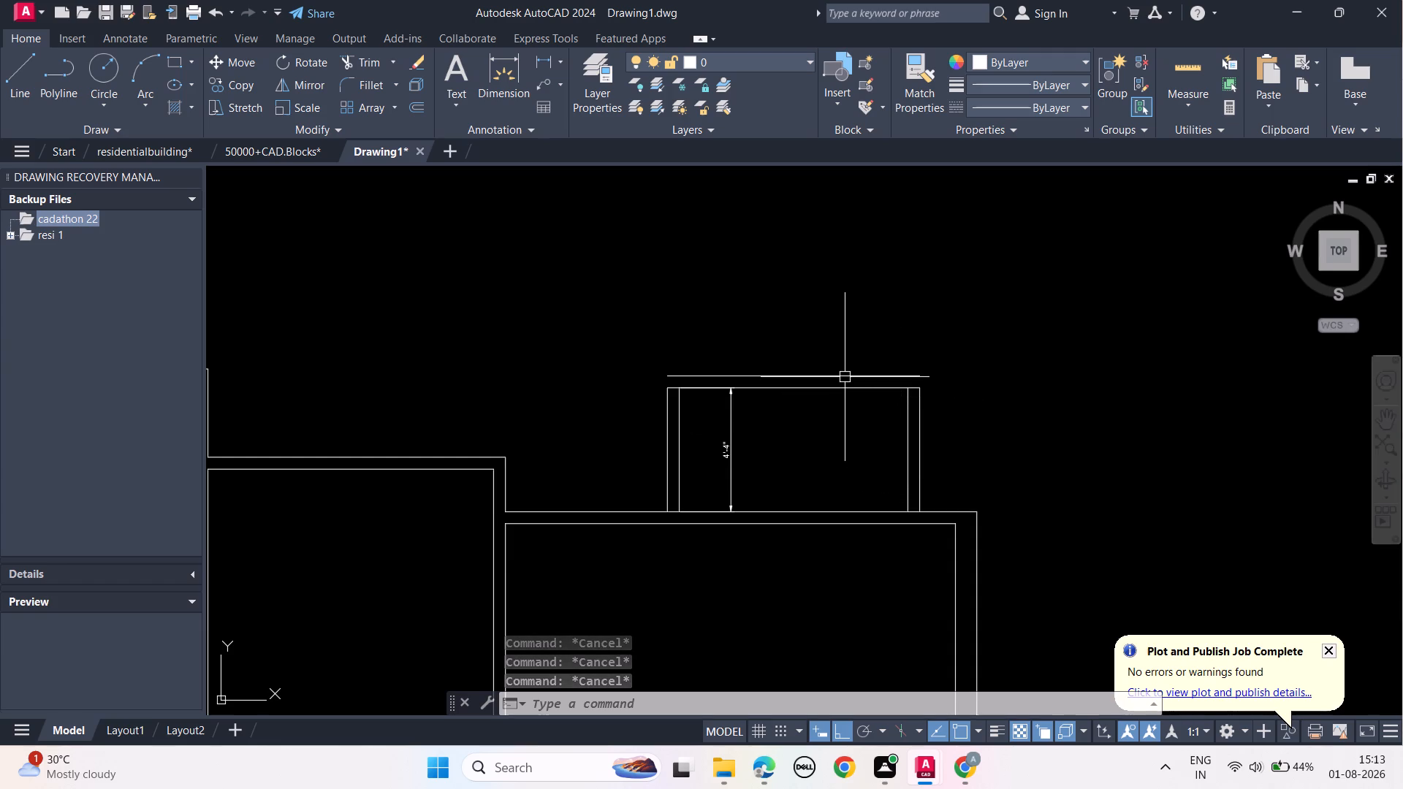
{"action": "left_click", "coordinate": [845, 377]}
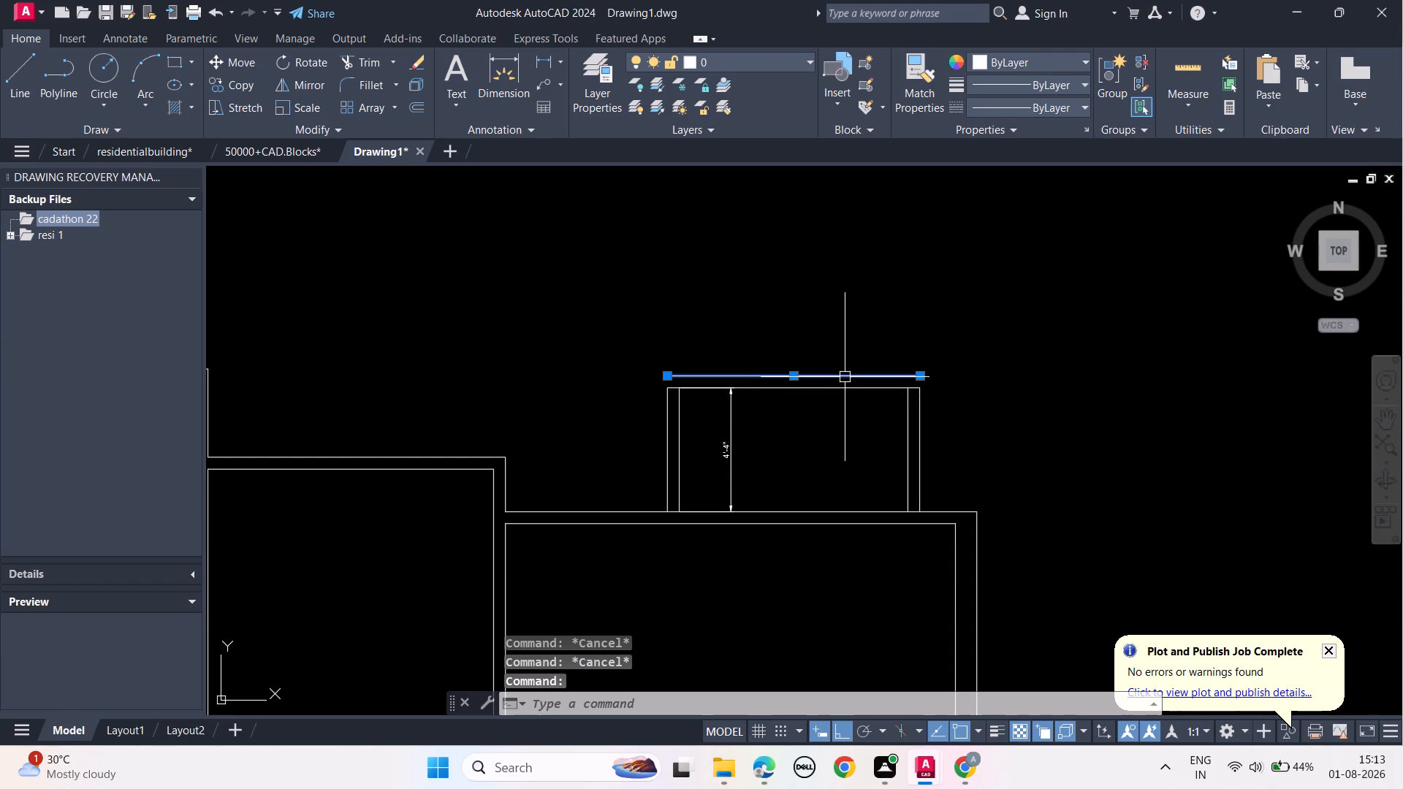
{"action": "key", "text": "Delete"}
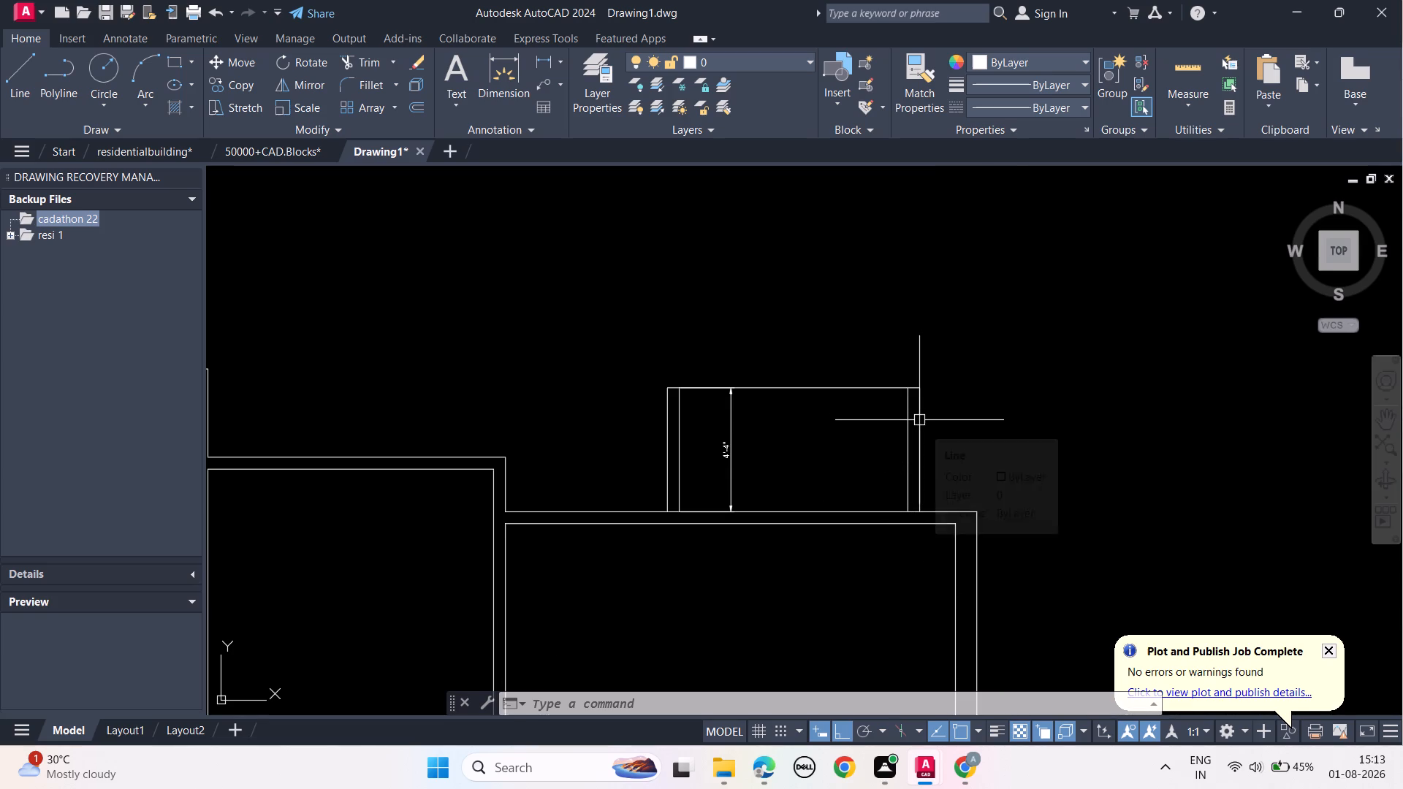
{"action": "left_click", "coordinate": [920, 478]}
{"action": "key", "text": "Escape"}
{"action": "left_click_drag", "start_coordinate": [797, 469], "coordinate": [770, 456]}
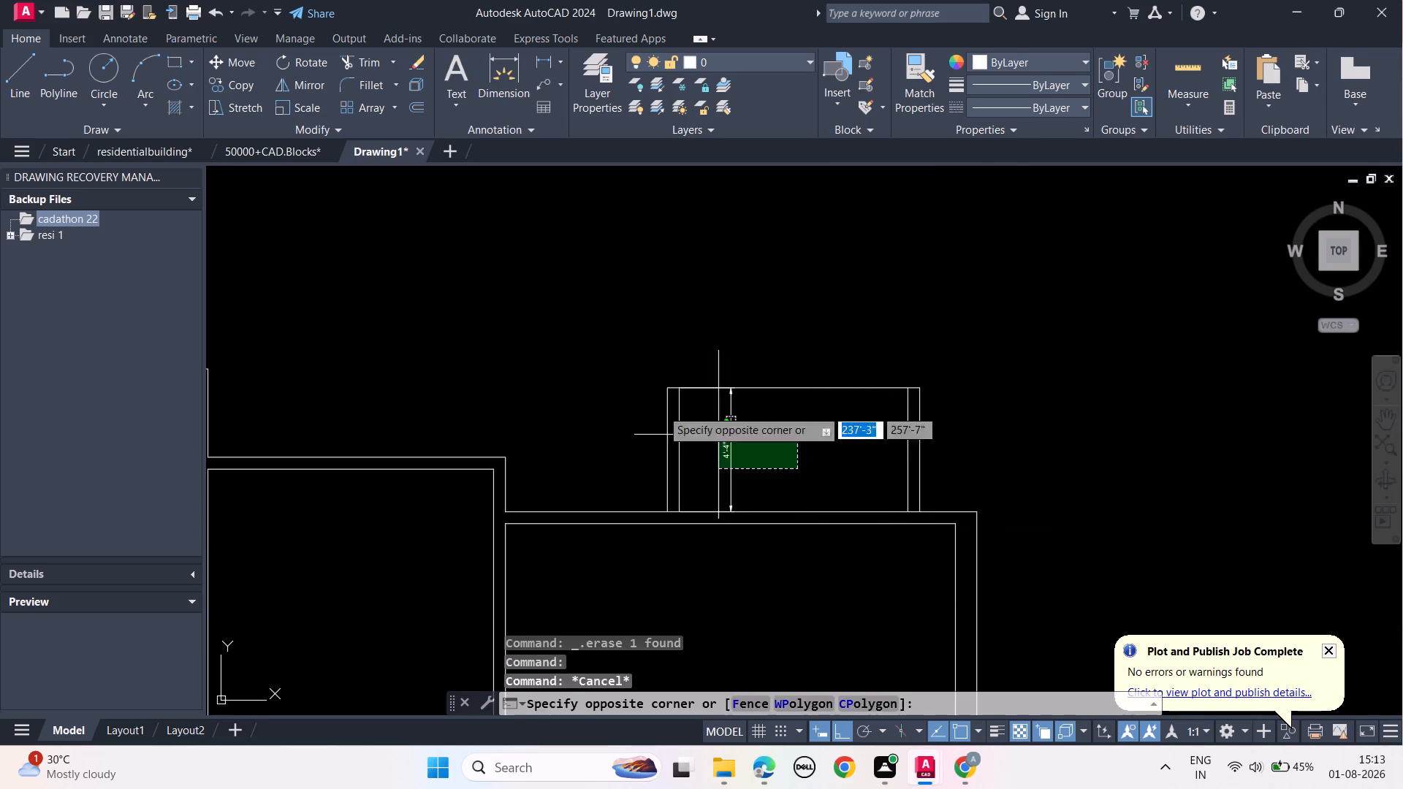
{"action": "left_click", "coordinate": [550, 305]}
{"action": "key", "text": "Delete"}
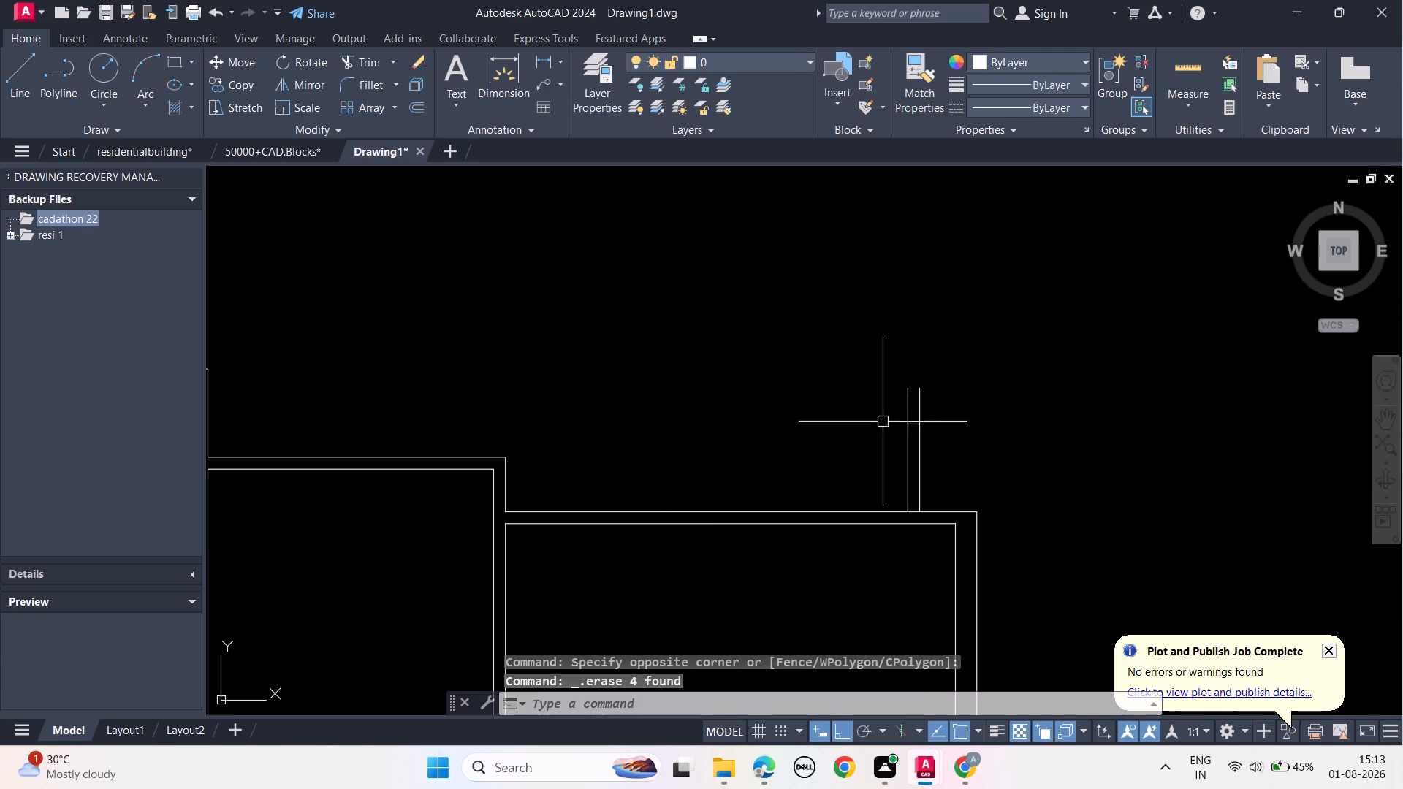
{"action": "left_click", "coordinate": [908, 472]}
{"action": "key", "text": "Delete"}
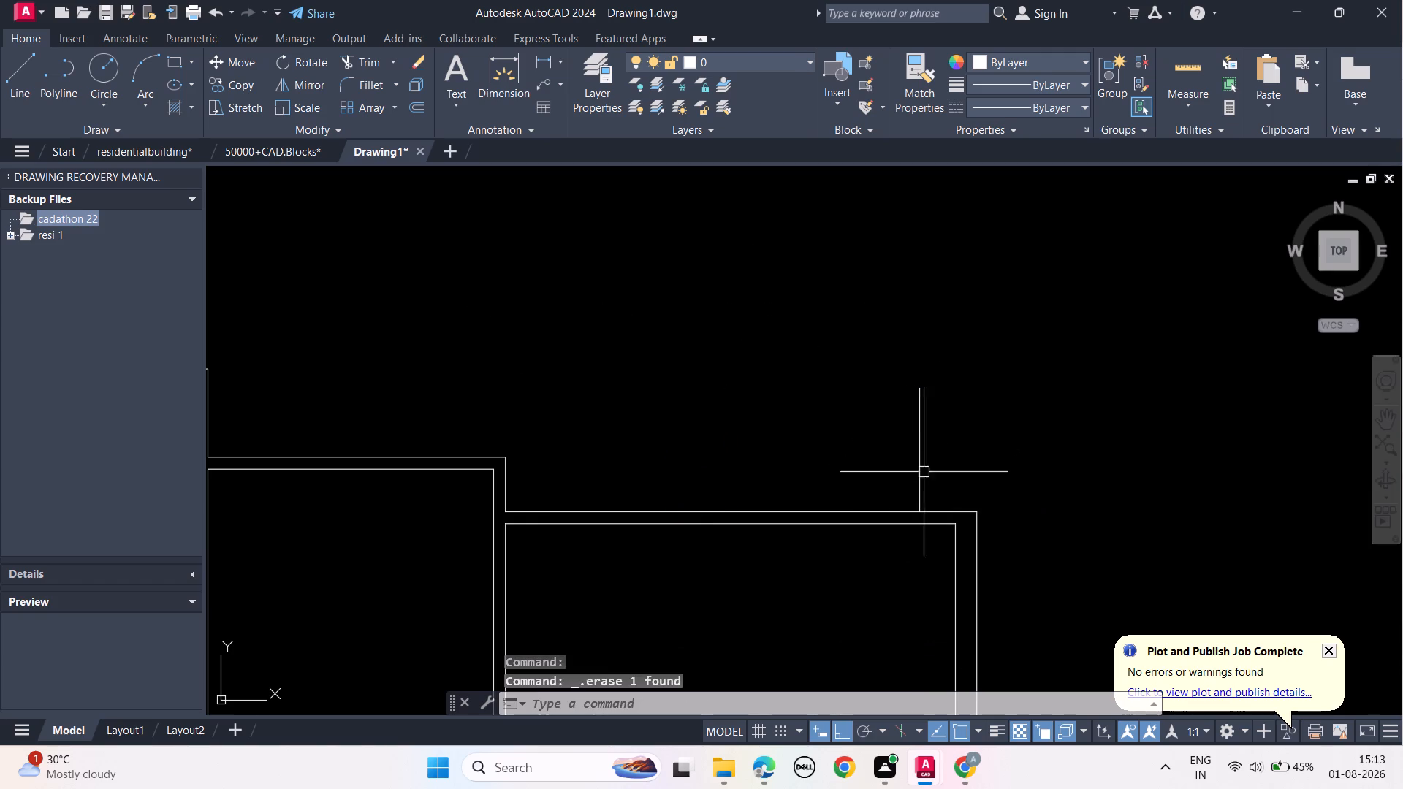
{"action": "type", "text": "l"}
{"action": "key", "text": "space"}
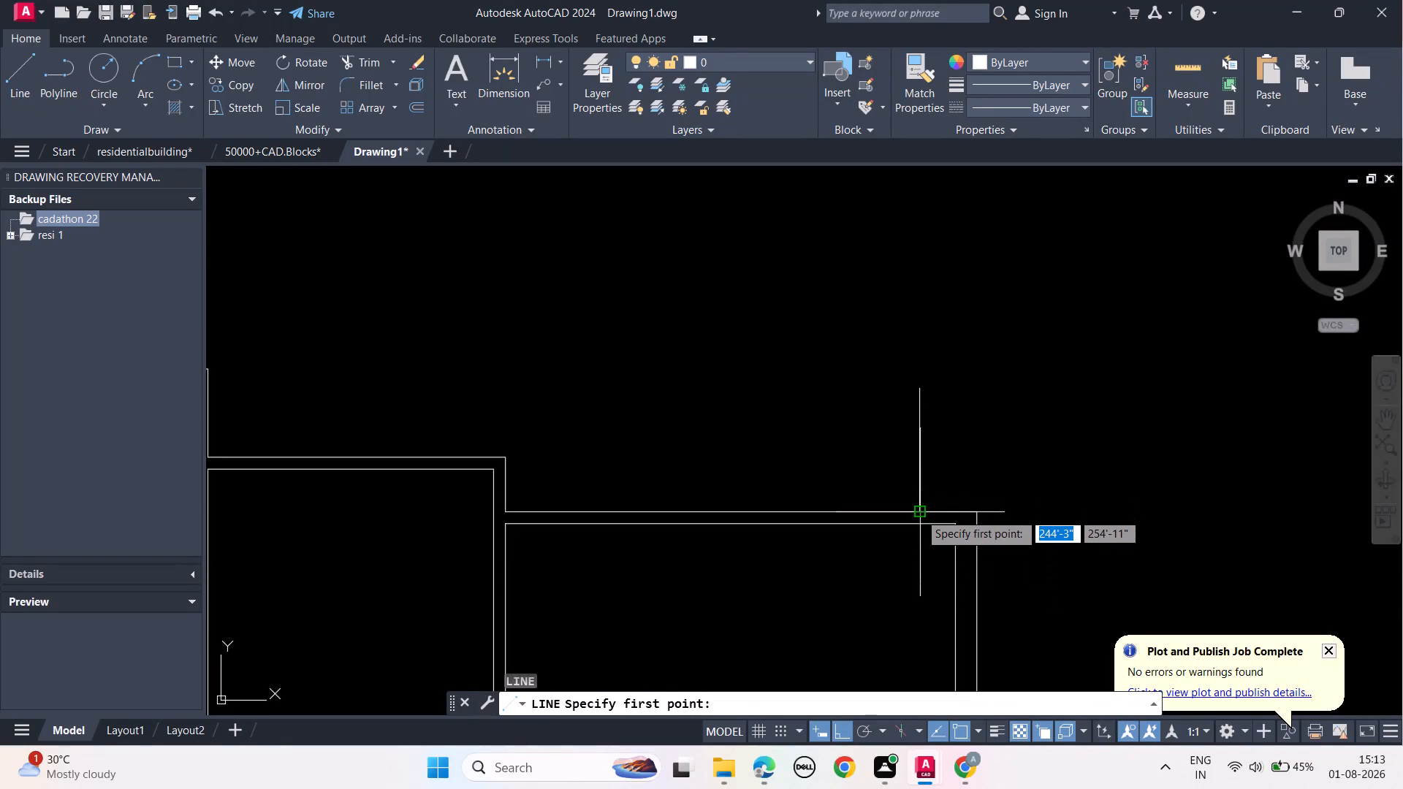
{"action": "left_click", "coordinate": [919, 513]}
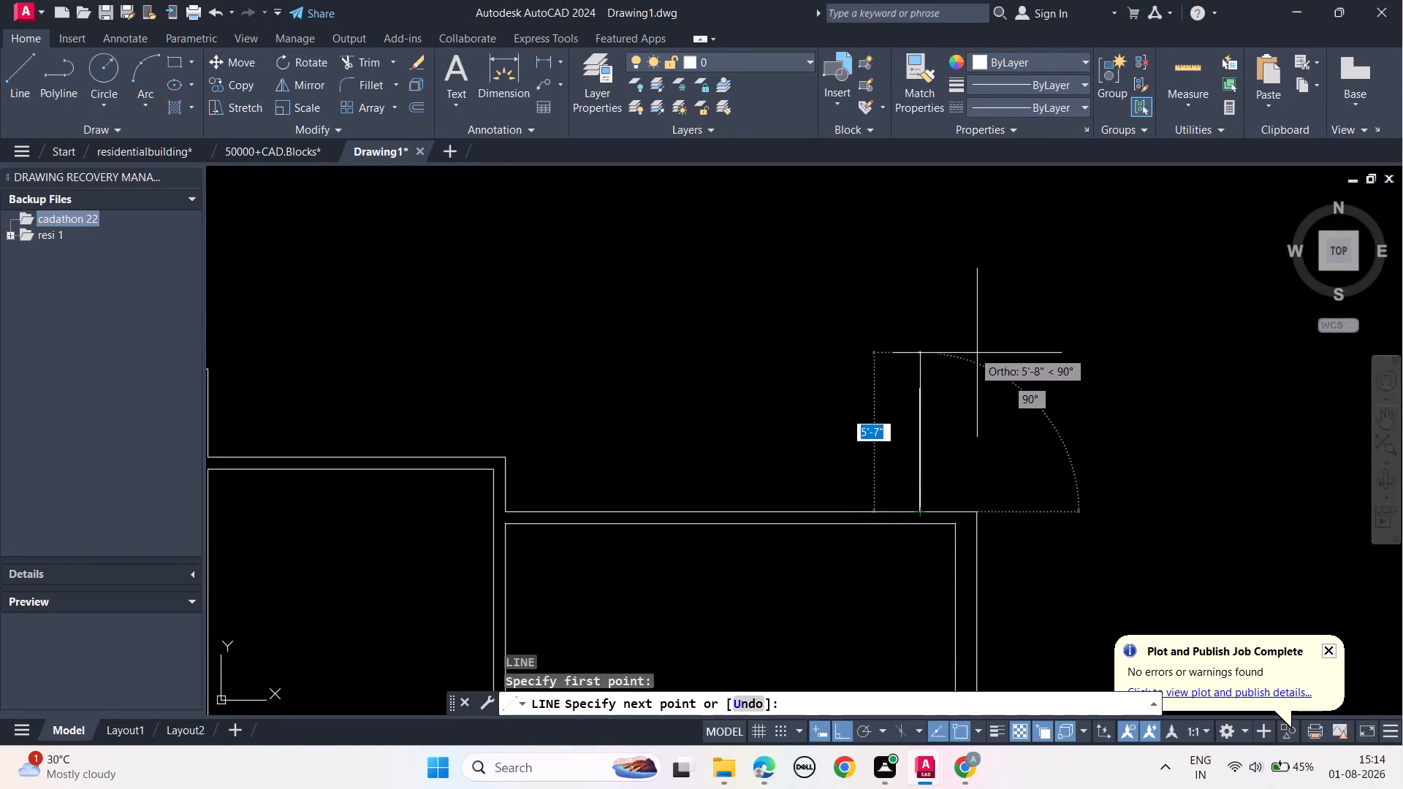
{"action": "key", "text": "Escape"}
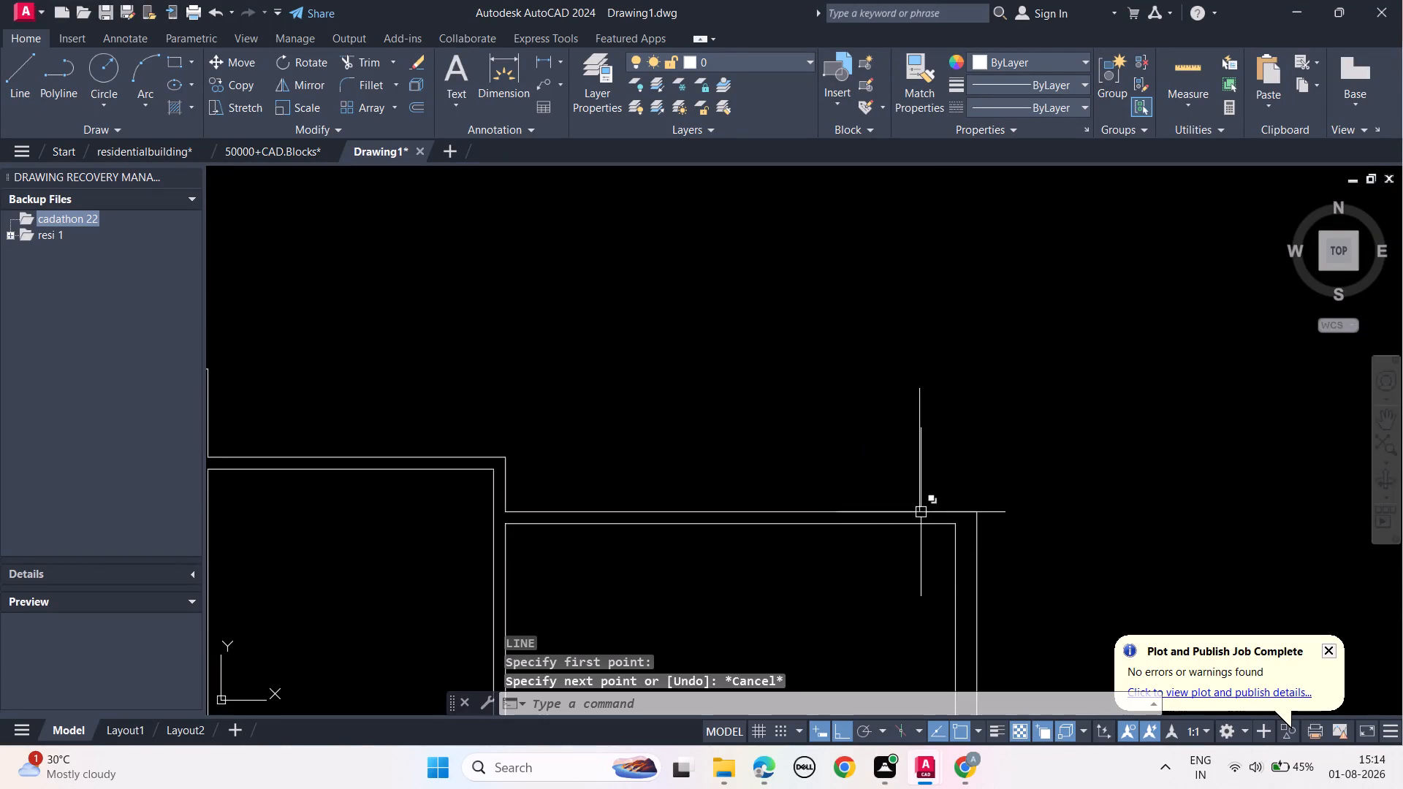
Draw a vertical line upward from the end bay slab at the base of the remaining vertical line.
{"action": "type", "text": "l"}
{"action": "key", "text": "space"}
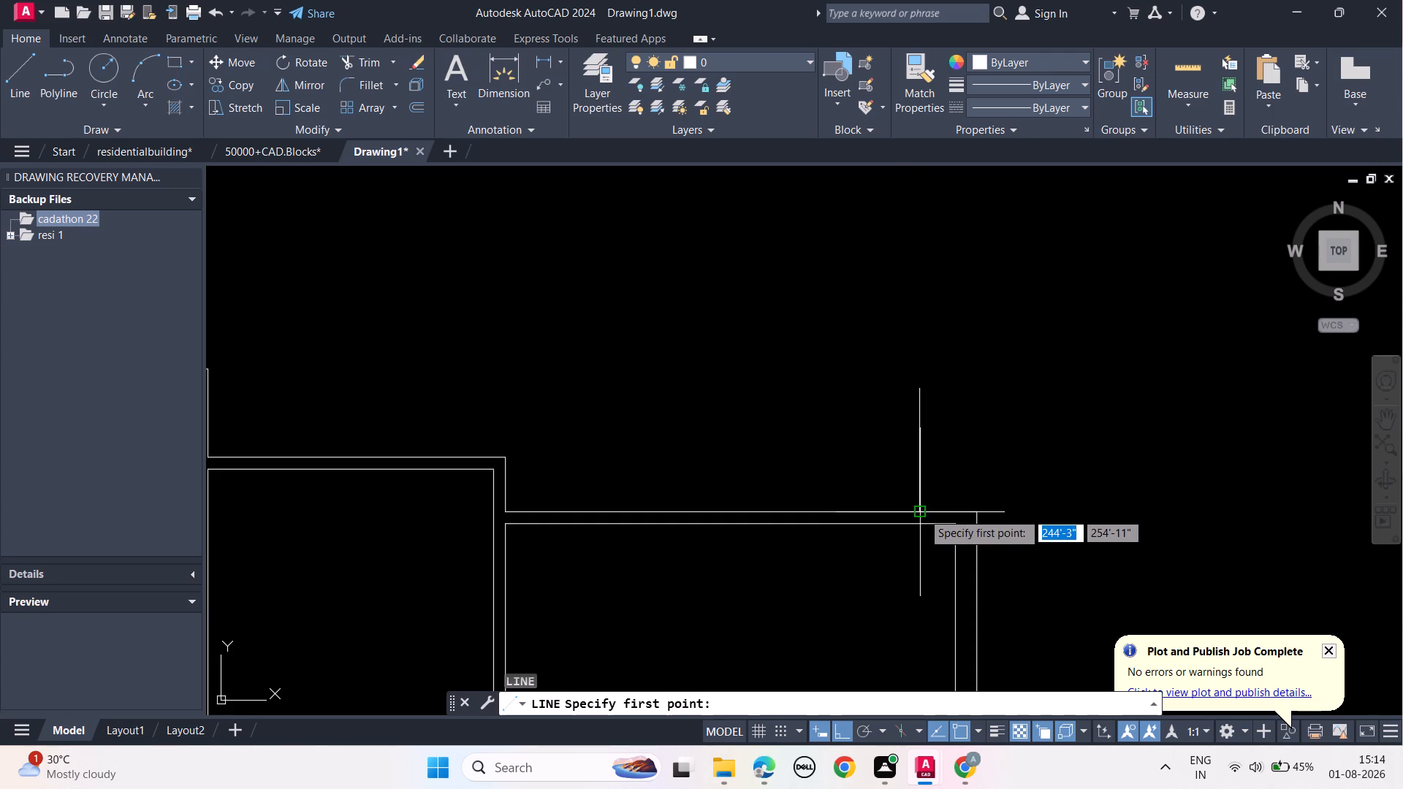
{"action": "left_click", "coordinate": [922, 512]}
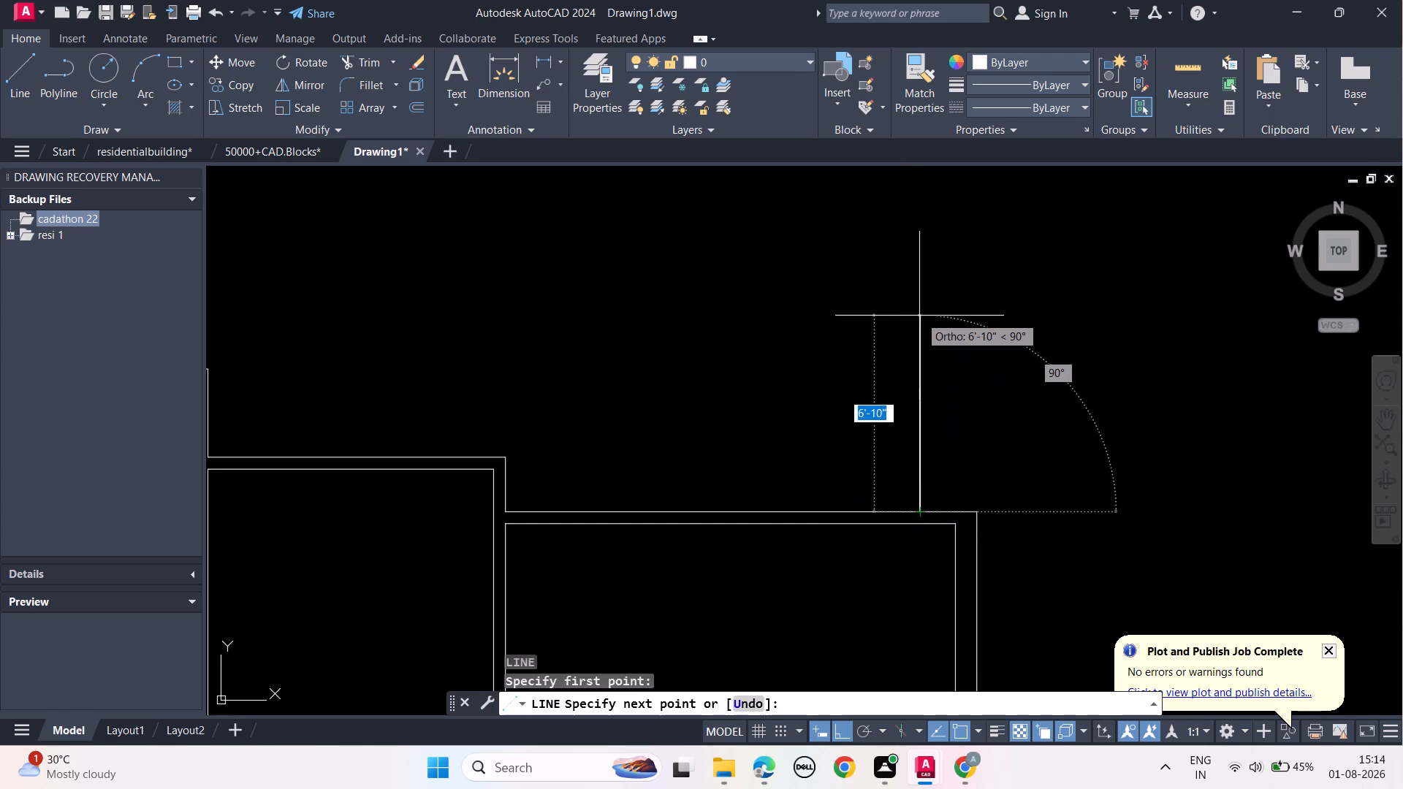
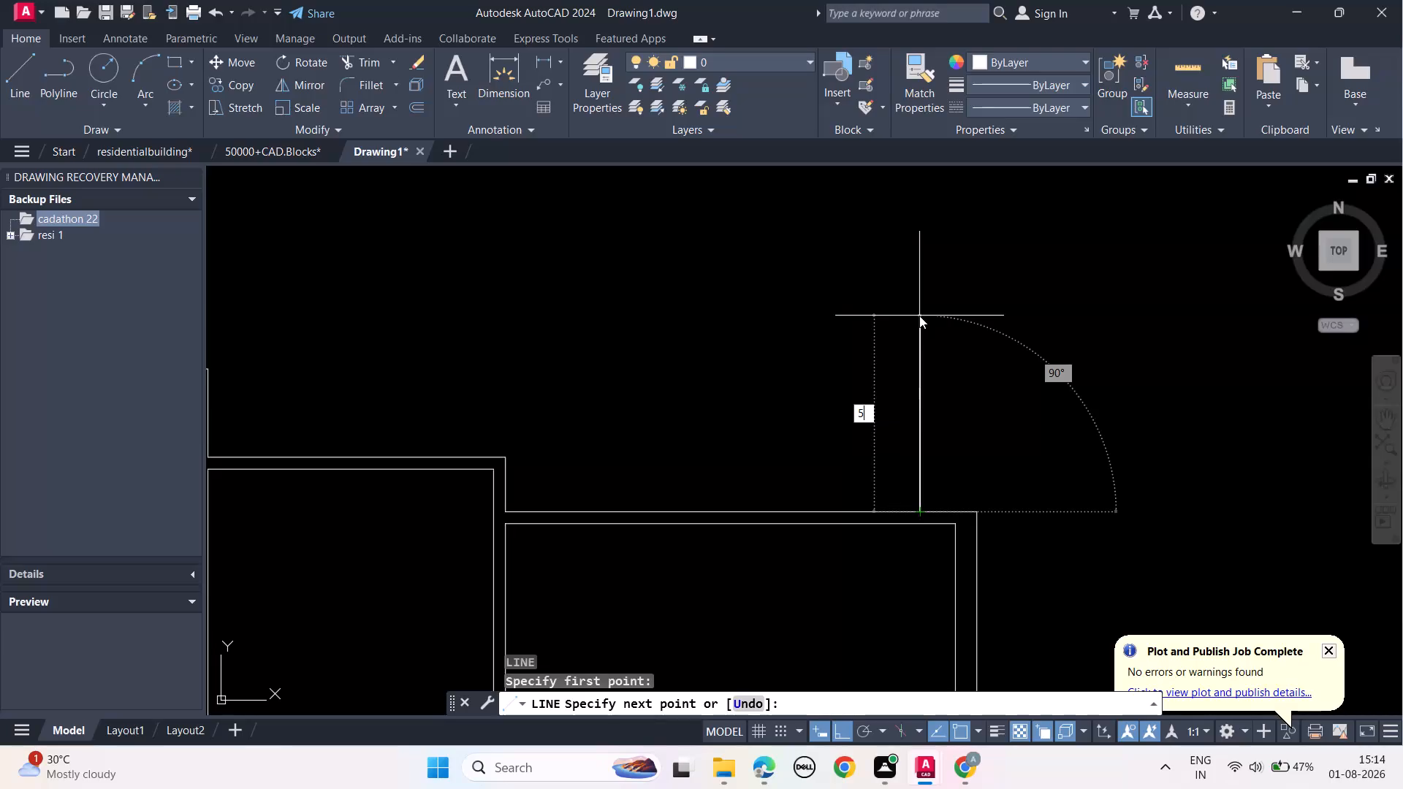
Set the length of the vertical line rising from the end bay slab to 5'.
{"action": "key", "text": "Return"}
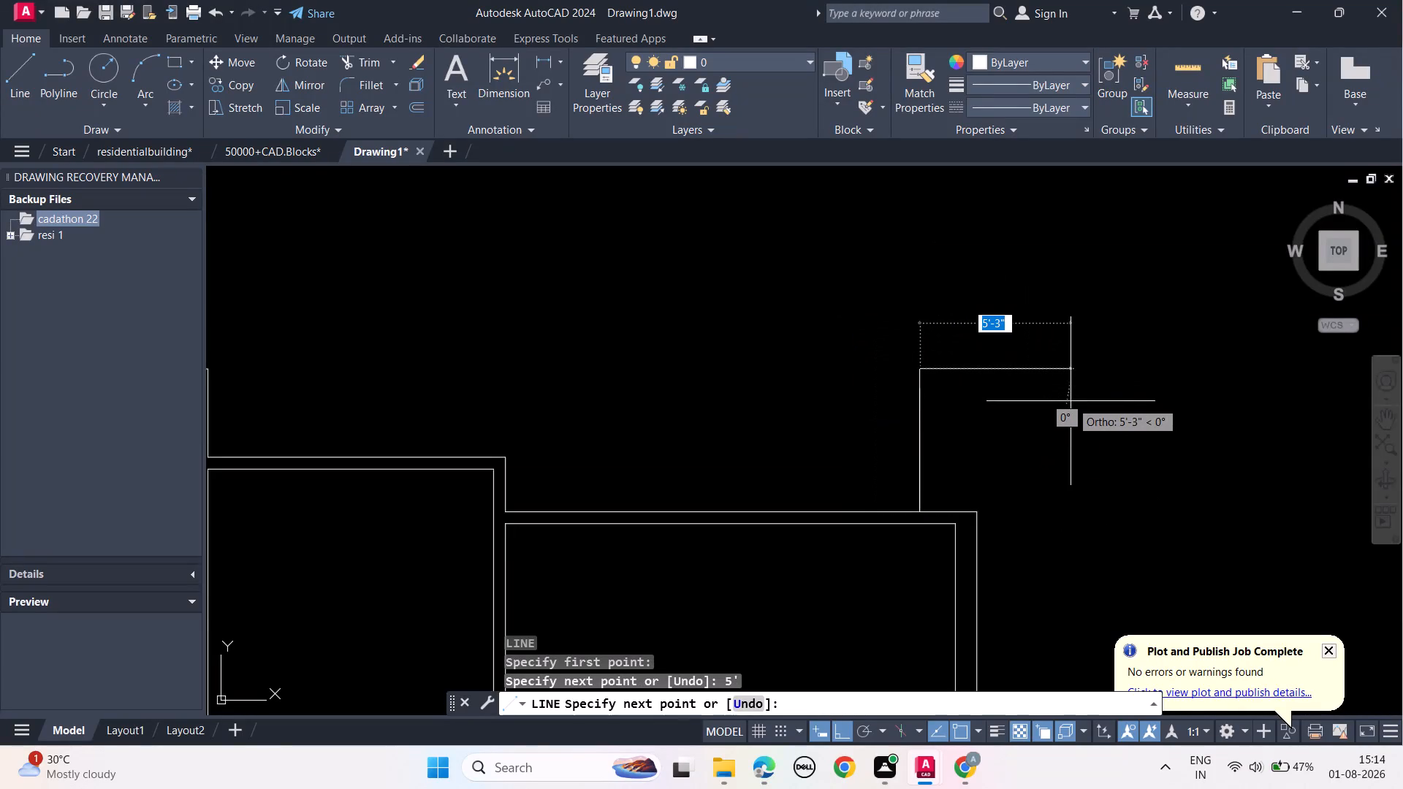
{"action": "key", "text": "Escape"}
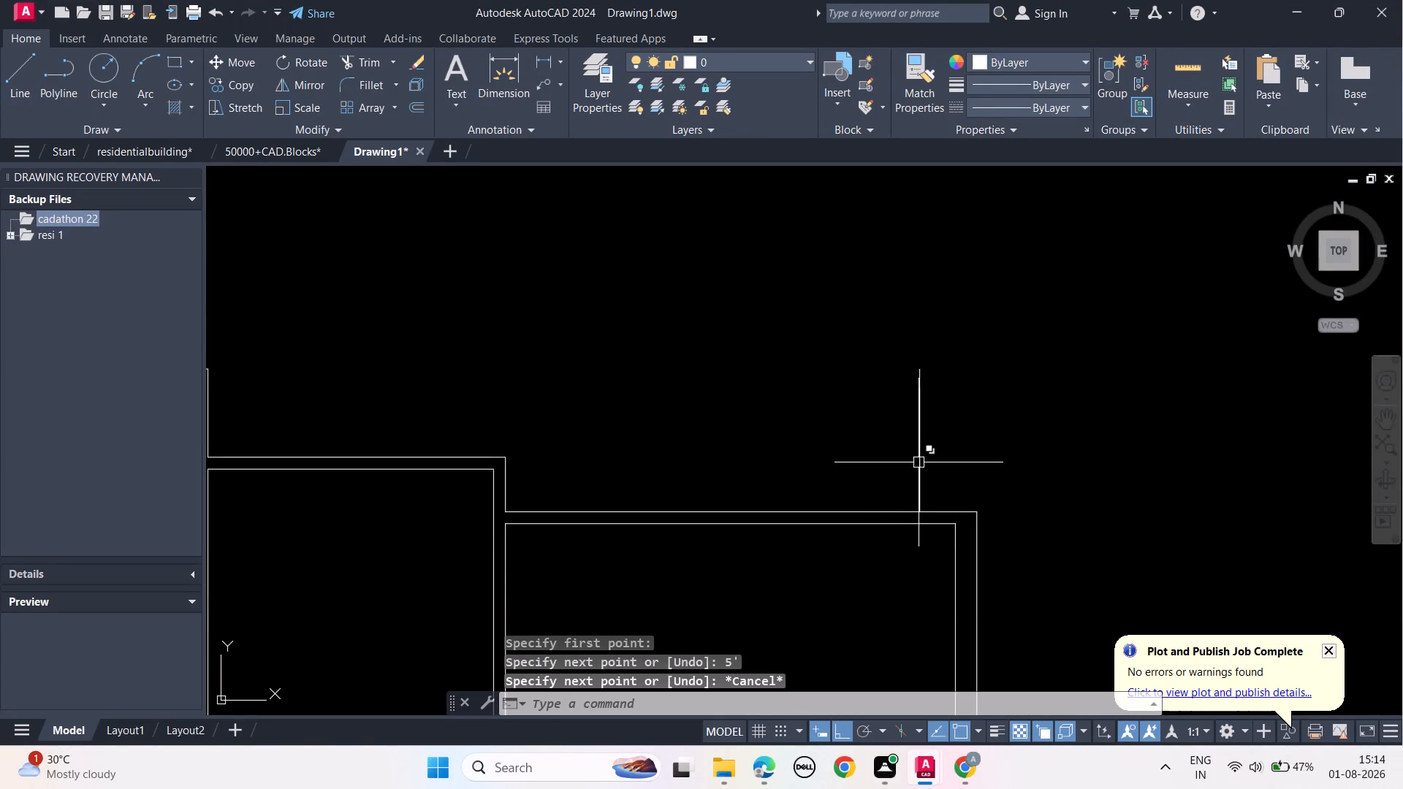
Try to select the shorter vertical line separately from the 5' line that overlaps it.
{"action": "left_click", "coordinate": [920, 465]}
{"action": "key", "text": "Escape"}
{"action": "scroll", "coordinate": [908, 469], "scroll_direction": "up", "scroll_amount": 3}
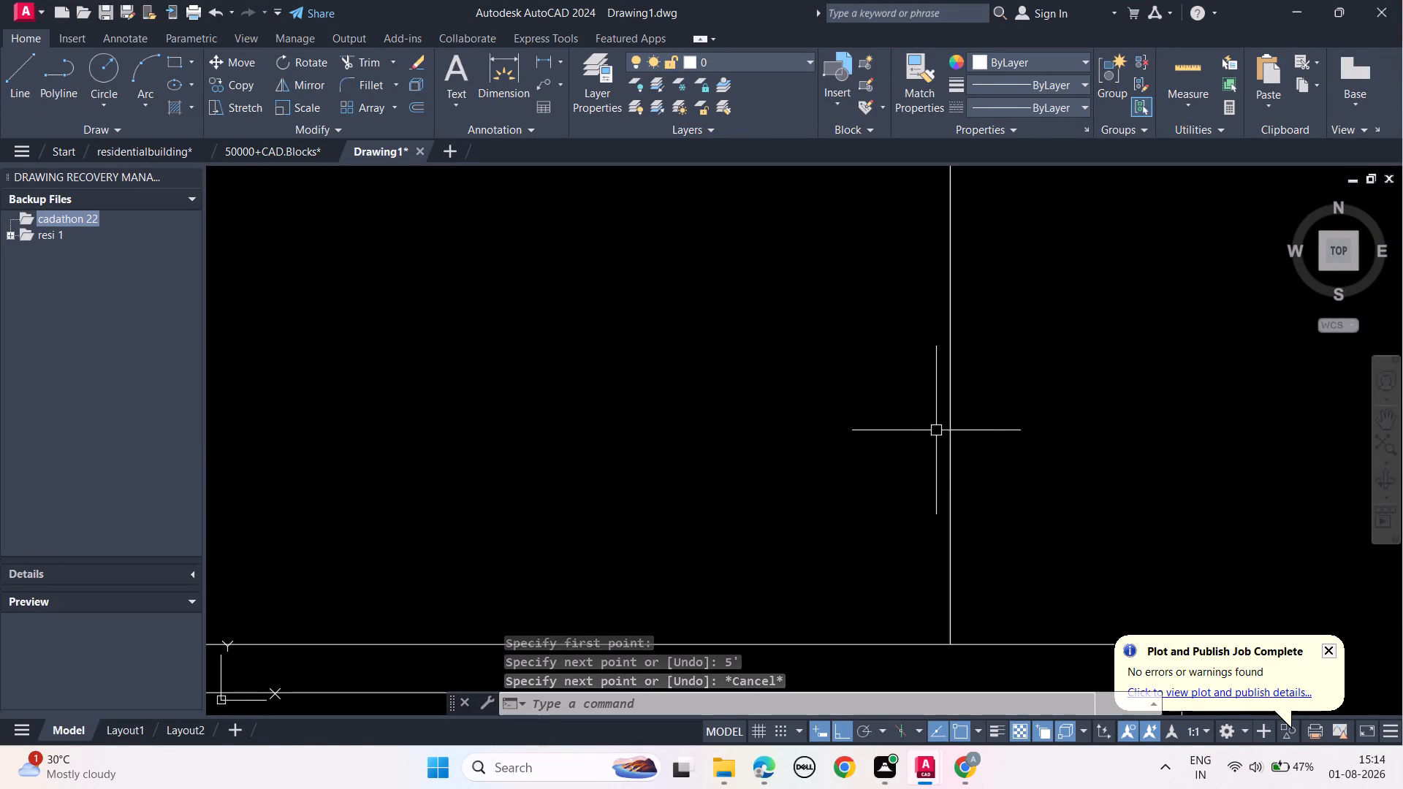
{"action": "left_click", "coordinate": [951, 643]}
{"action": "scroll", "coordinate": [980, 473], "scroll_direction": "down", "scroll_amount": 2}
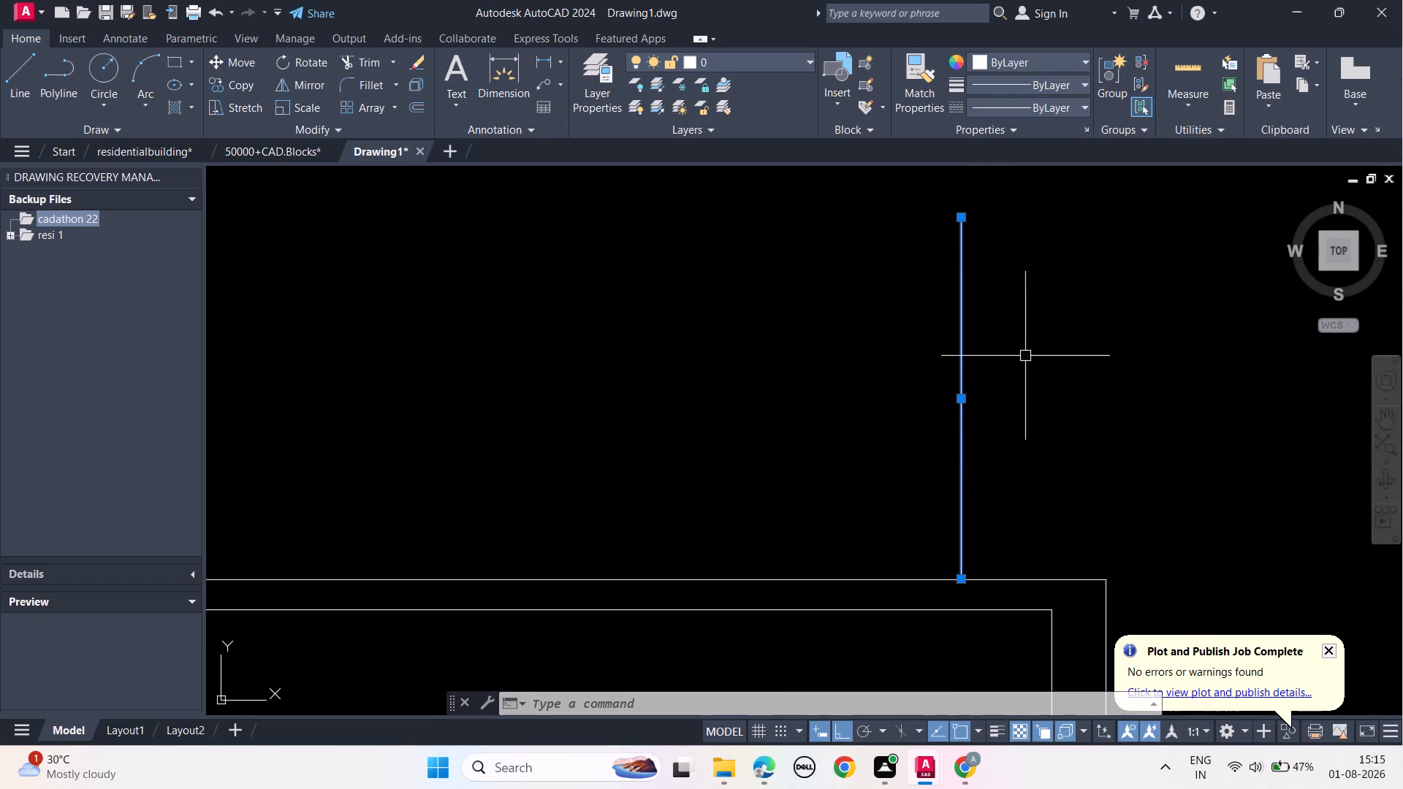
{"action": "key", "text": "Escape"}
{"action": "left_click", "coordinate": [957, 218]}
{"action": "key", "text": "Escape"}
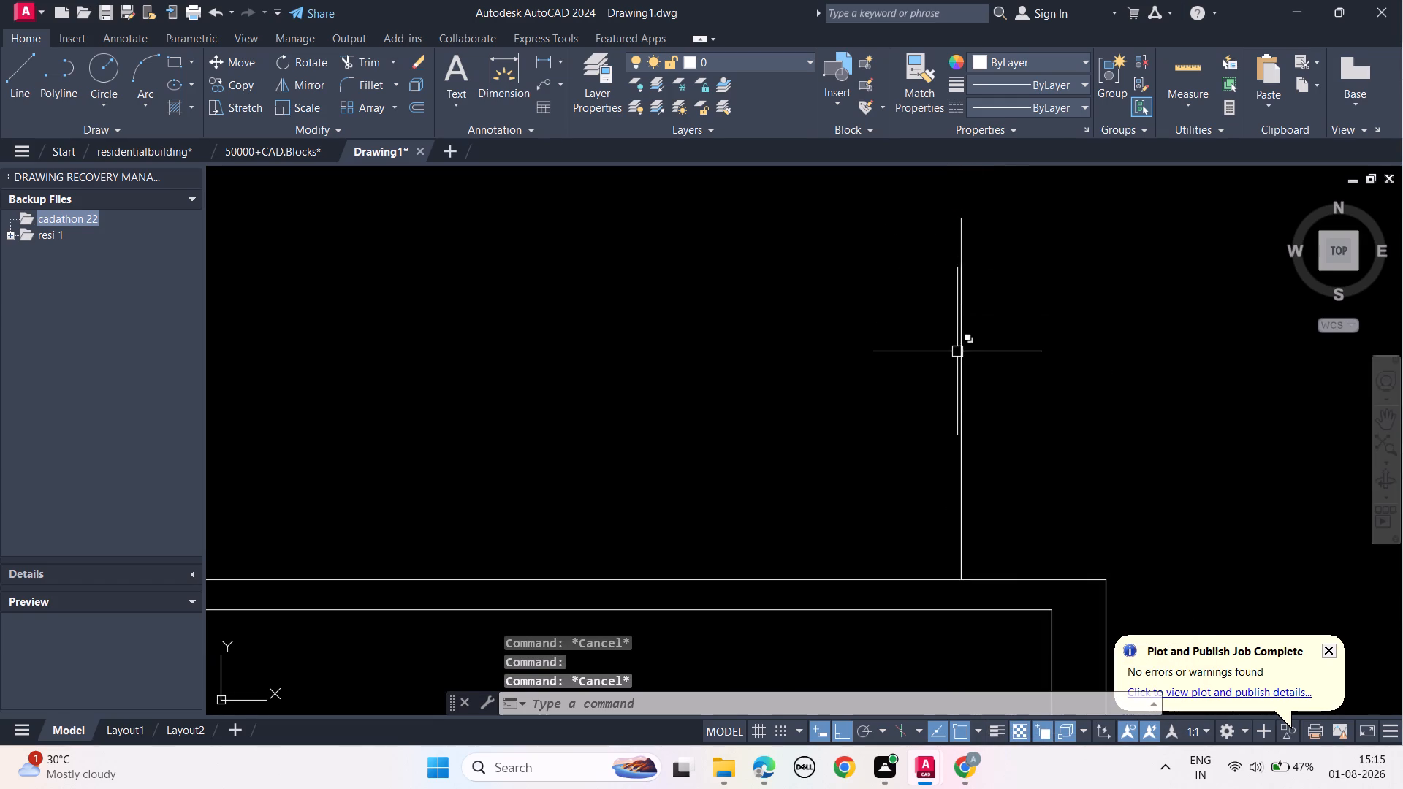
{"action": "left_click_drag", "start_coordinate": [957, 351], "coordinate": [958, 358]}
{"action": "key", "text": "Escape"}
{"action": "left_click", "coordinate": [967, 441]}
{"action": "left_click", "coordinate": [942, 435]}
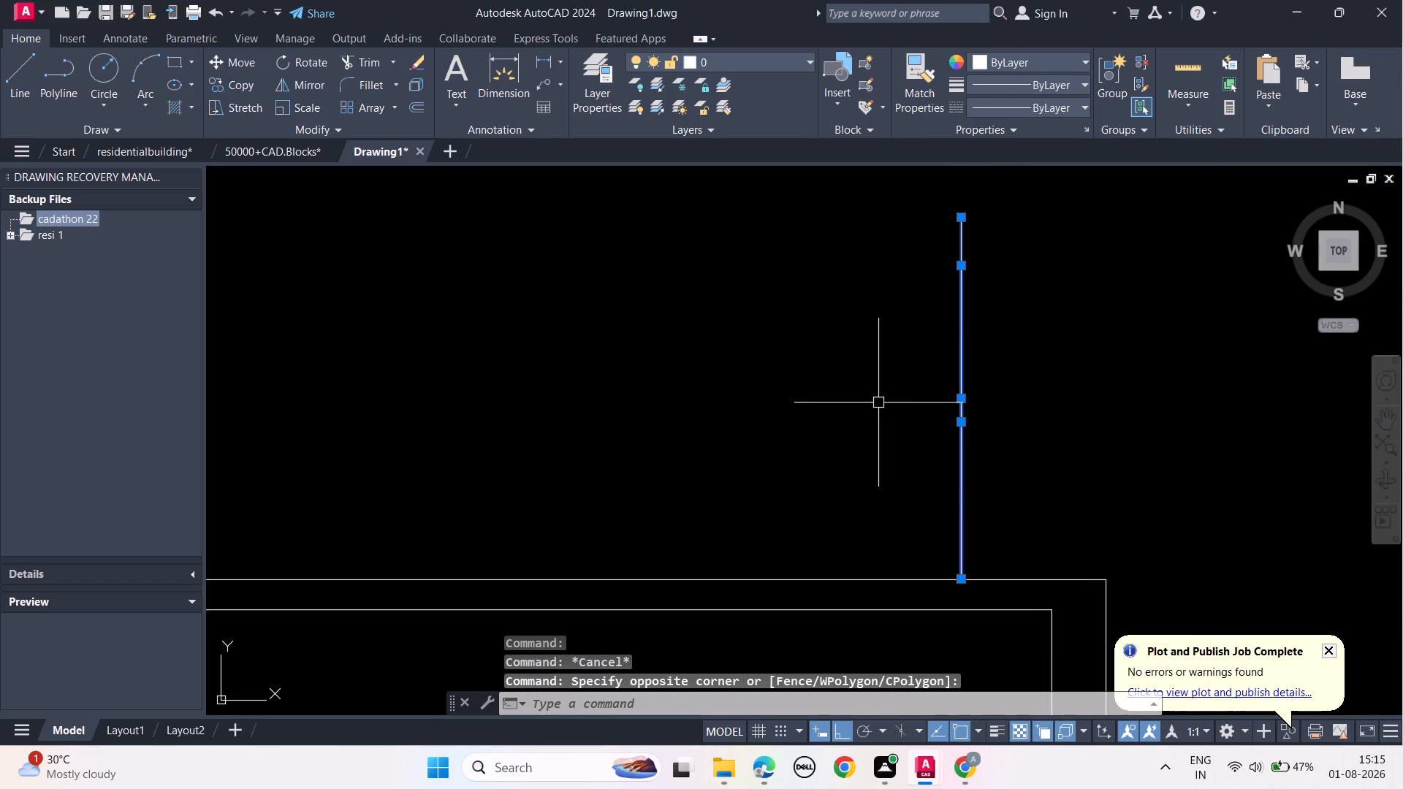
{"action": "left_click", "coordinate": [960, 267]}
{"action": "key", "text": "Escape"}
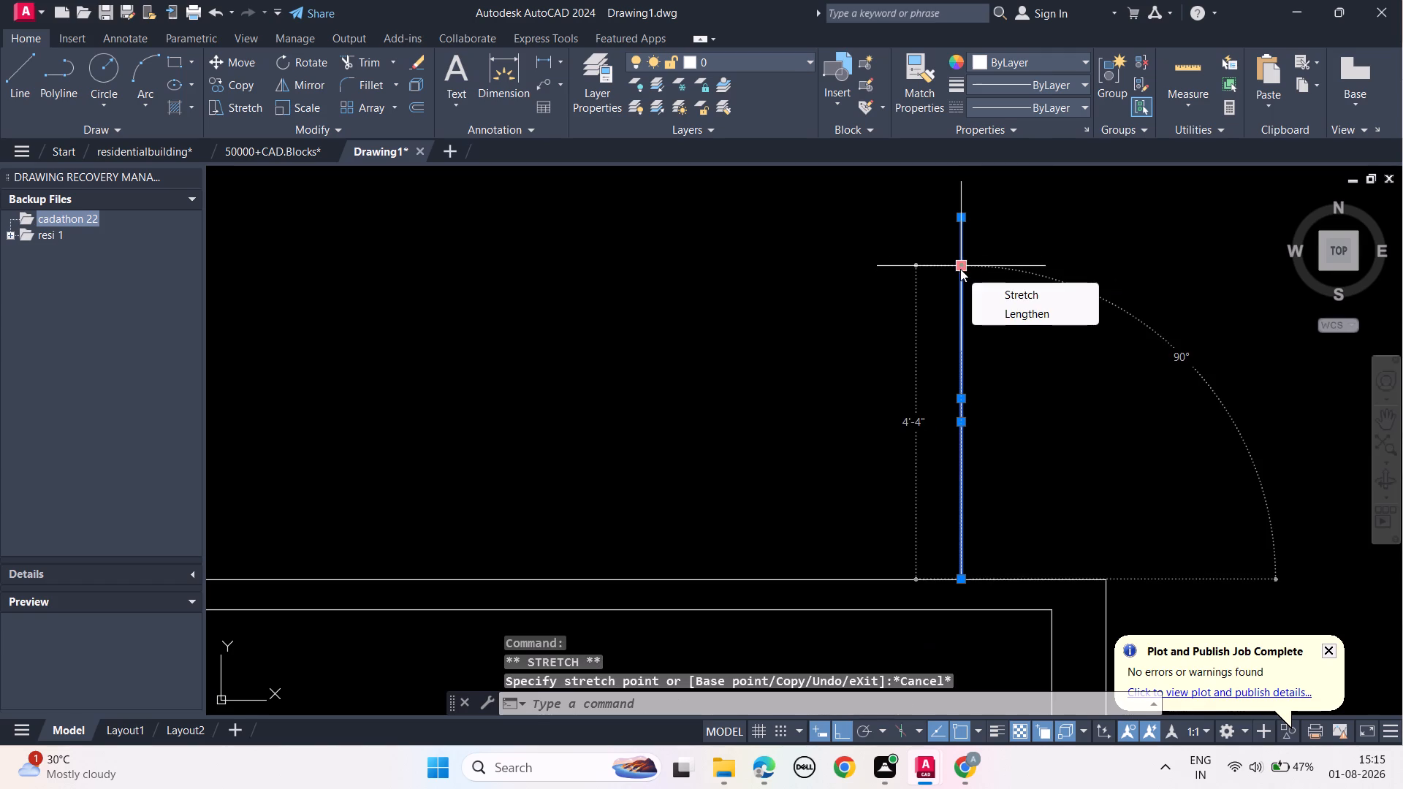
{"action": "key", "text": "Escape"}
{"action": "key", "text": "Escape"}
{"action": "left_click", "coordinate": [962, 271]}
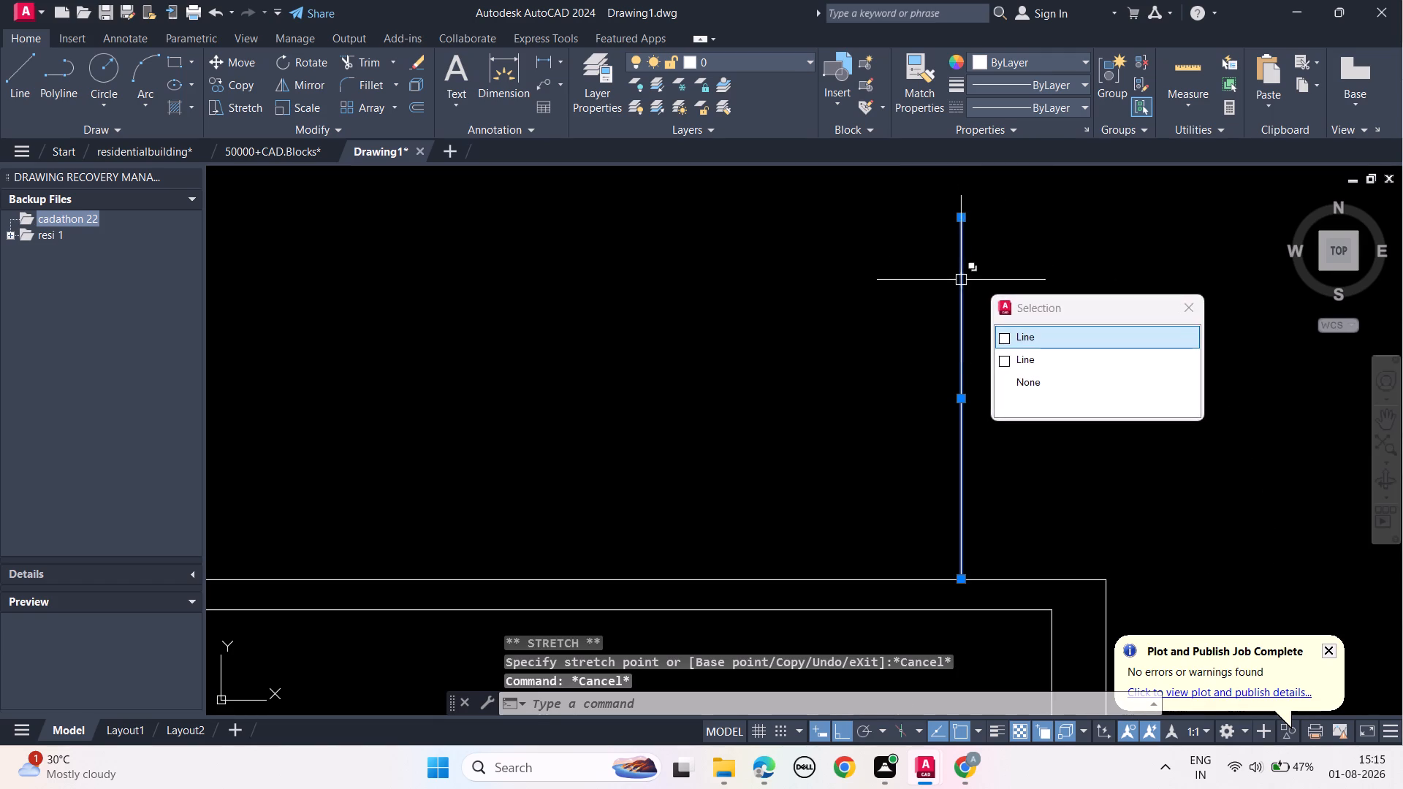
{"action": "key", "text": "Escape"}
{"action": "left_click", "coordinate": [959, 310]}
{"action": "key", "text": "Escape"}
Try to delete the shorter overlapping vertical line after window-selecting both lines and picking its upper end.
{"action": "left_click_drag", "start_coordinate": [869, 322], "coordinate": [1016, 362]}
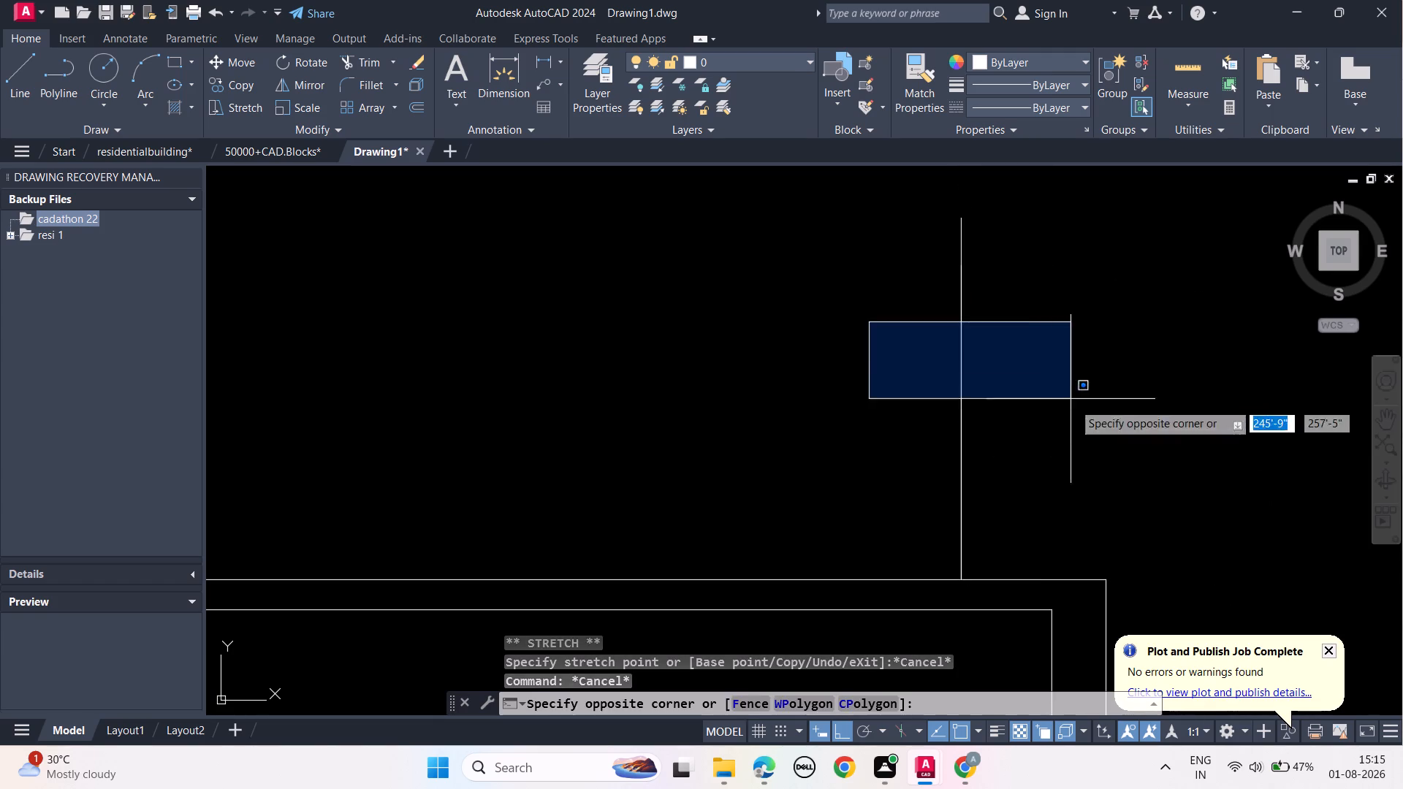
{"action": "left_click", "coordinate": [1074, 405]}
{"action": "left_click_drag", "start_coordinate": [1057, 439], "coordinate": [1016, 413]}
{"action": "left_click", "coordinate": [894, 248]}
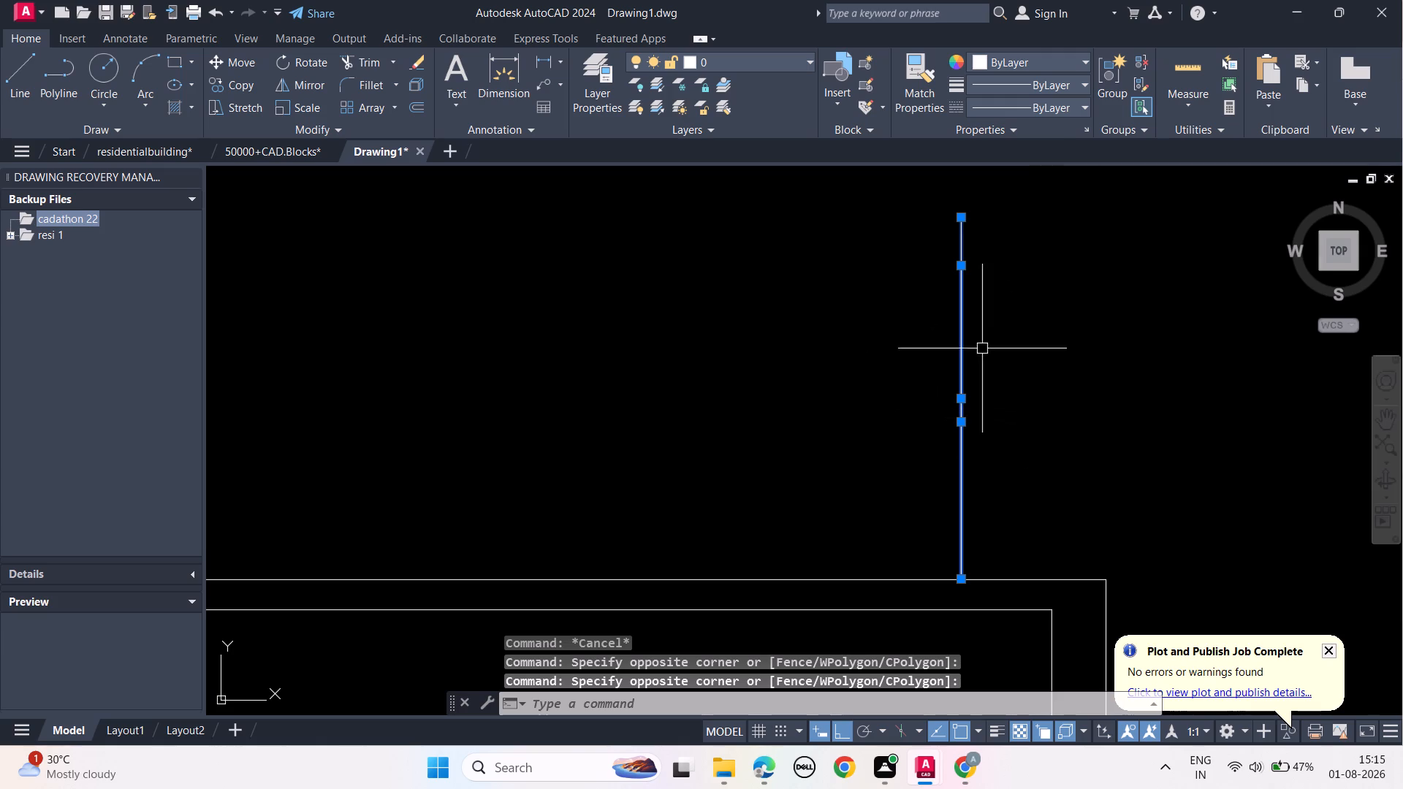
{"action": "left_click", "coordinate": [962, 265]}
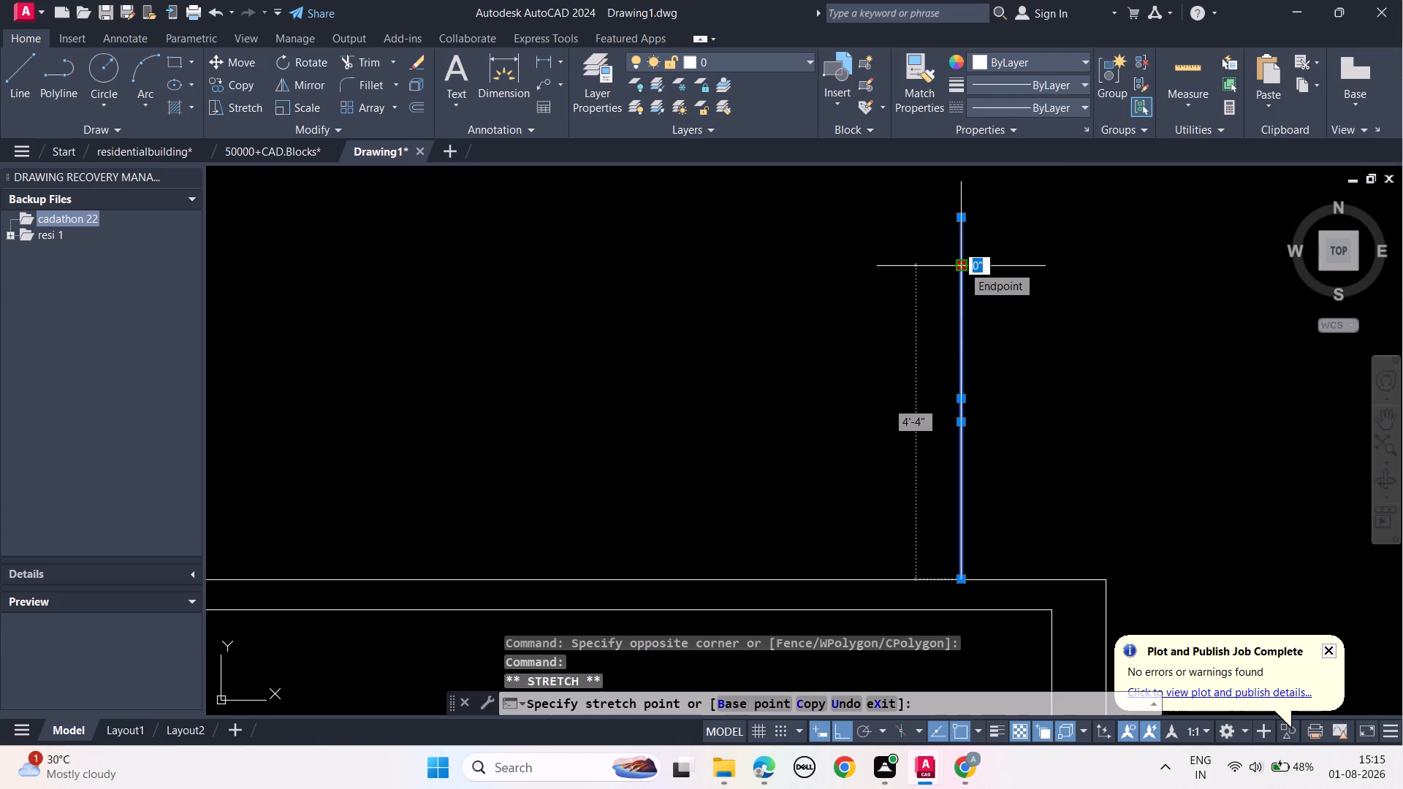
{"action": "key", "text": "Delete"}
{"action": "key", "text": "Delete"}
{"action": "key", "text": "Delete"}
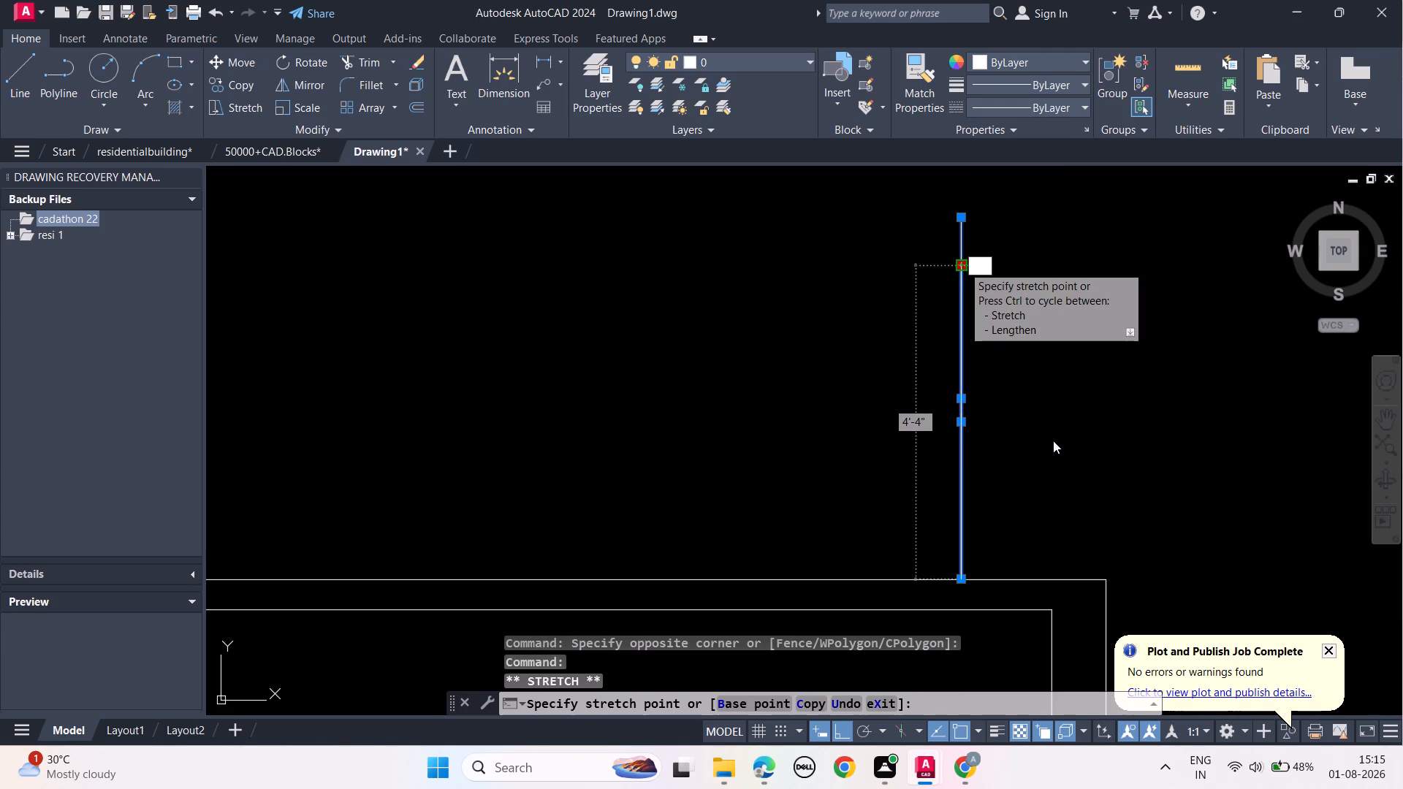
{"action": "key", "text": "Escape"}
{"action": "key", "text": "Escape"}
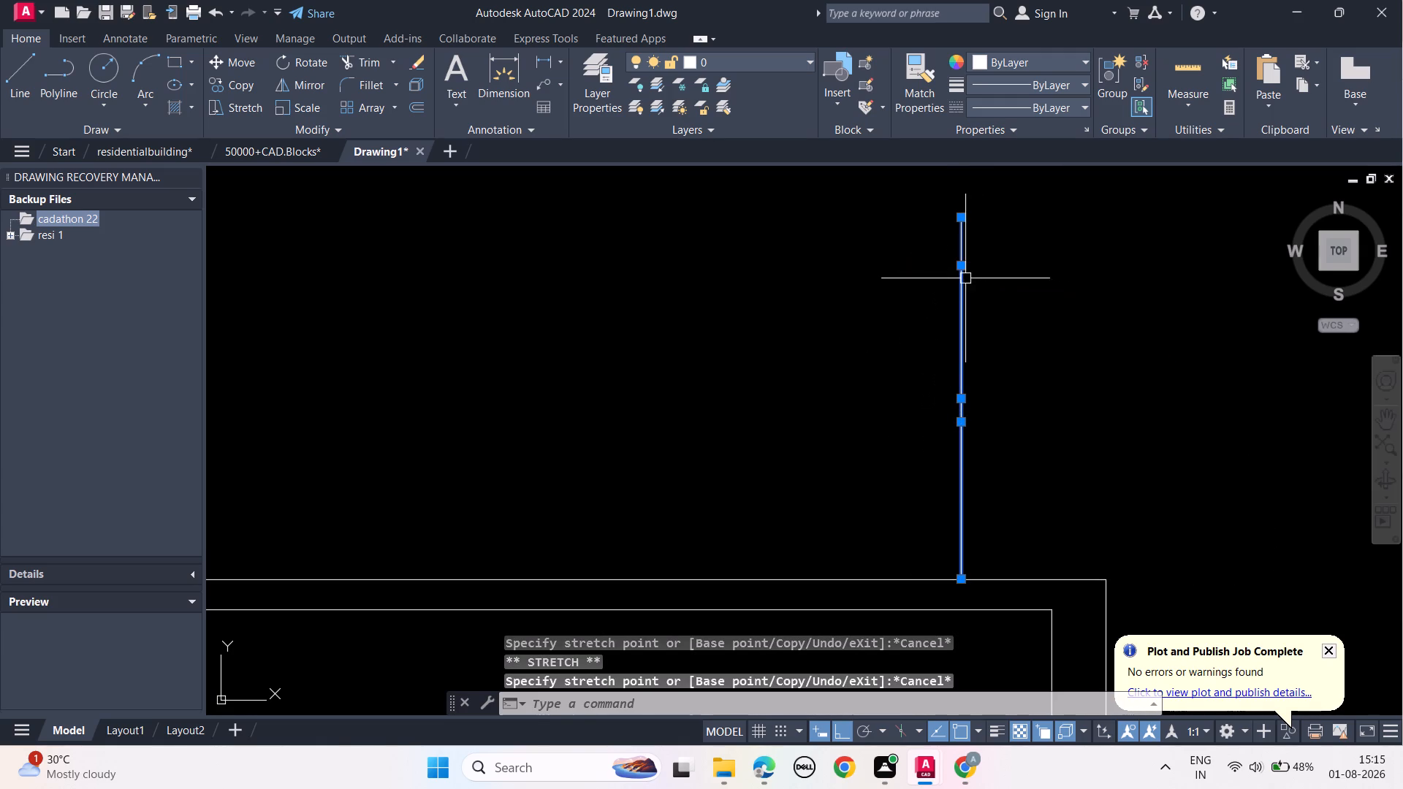
Stretch the shorter overlapping line's upper end sideways away from the 5' line, and erase that slanted line.
{"action": "left_click", "coordinate": [964, 264]}
{"action": "left_click", "coordinate": [1038, 325]}
{"action": "key", "text": "Escape"}
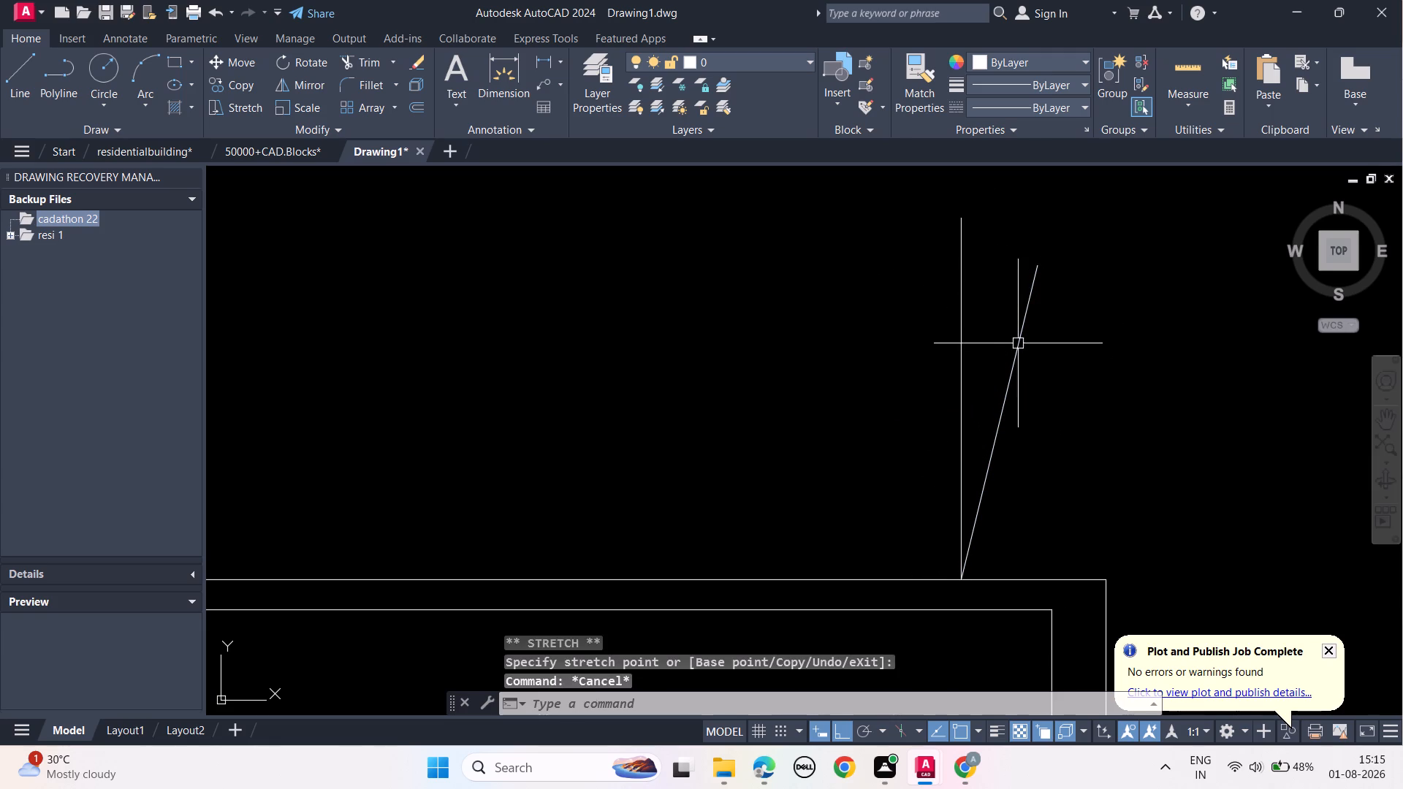
{"action": "left_click", "coordinate": [1017, 338]}
{"action": "key", "text": "Delete"}
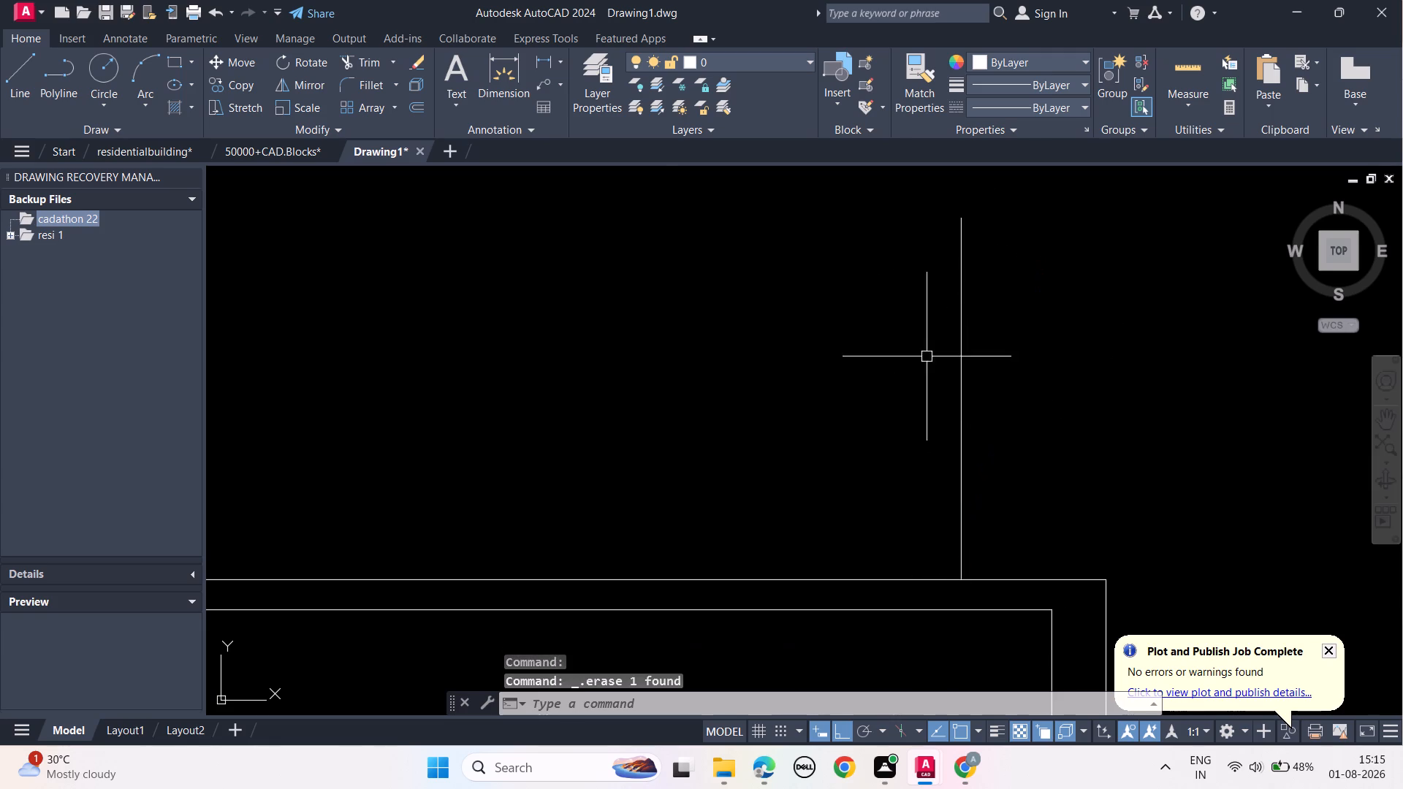
Check the remaining vertical line's length with the Dimension tool, without placing a dimension.
{"action": "left_click", "coordinate": [493, 70]}
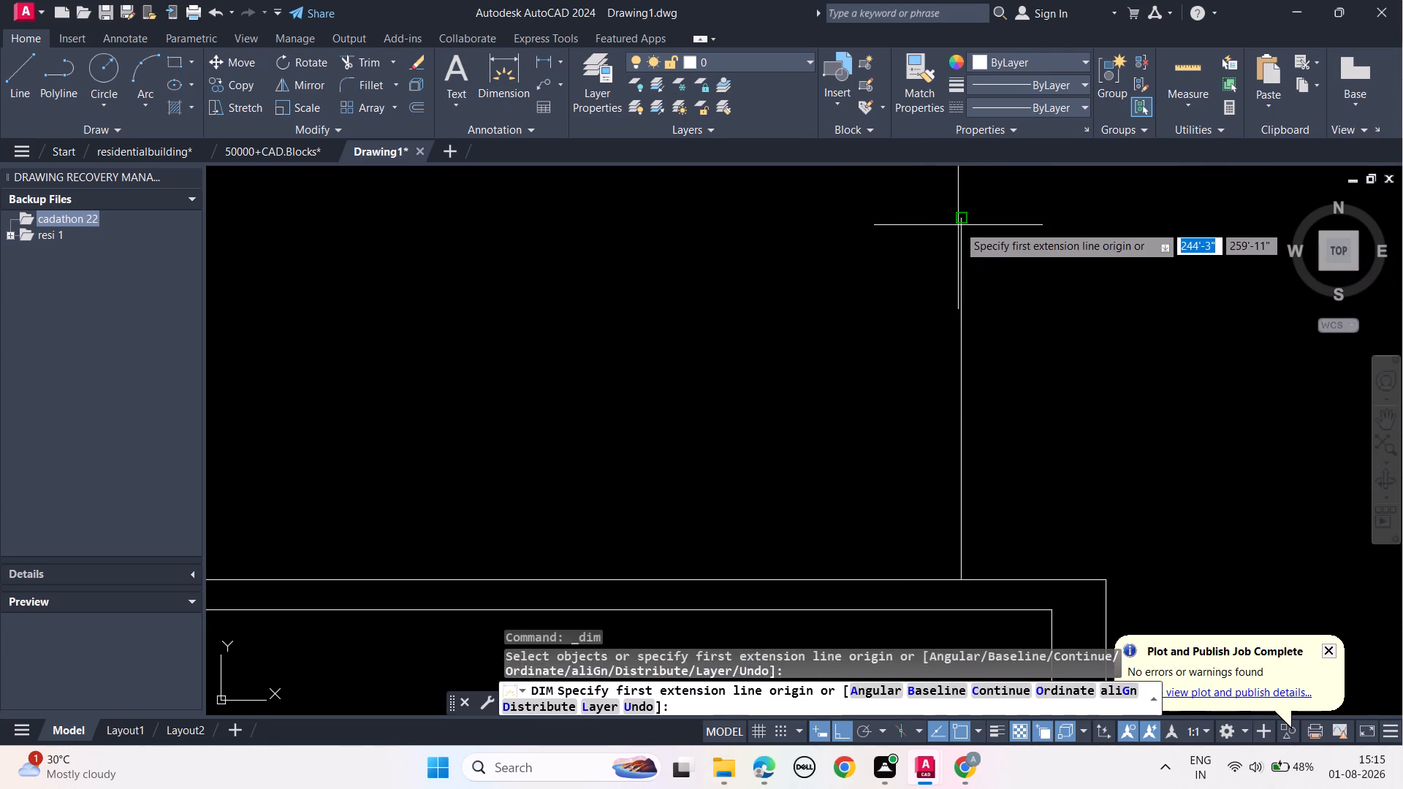
{"action": "left_click", "coordinate": [958, 225]}
{"action": "key", "text": "Escape"}
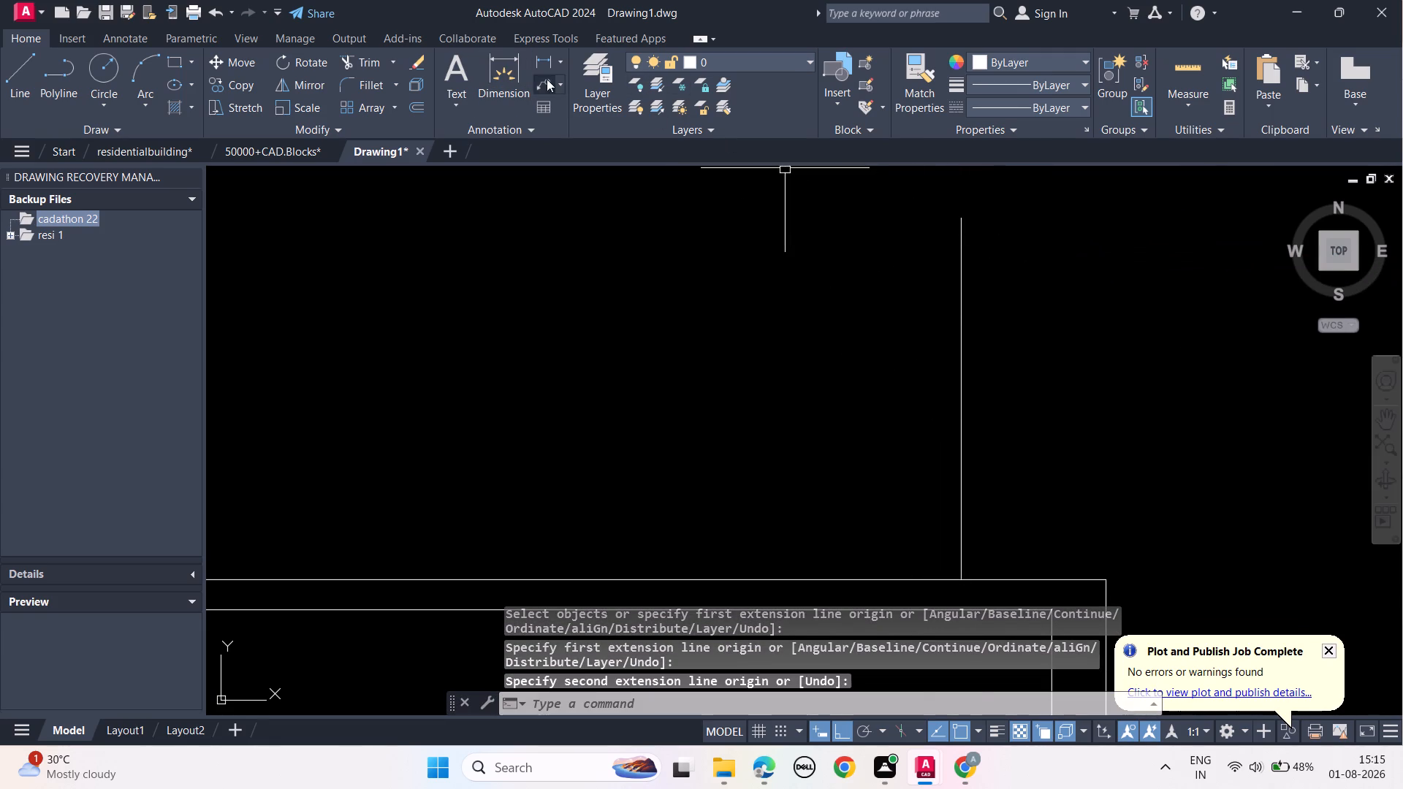
{"action": "left_click", "coordinate": [504, 75]}
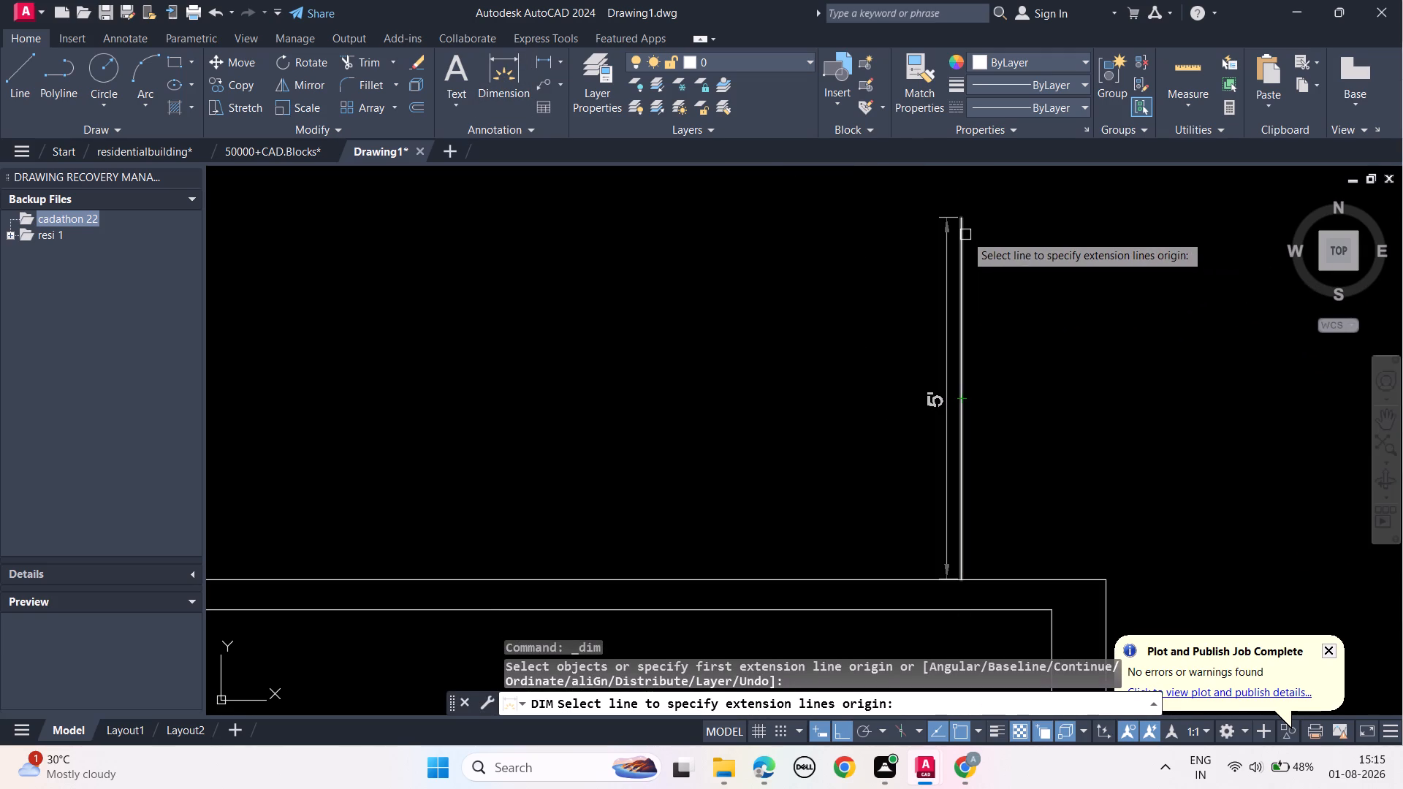
{"action": "key", "text": "Escape"}
{"action": "key", "text": "Escape"}
{"action": "key", "text": "Escape"}
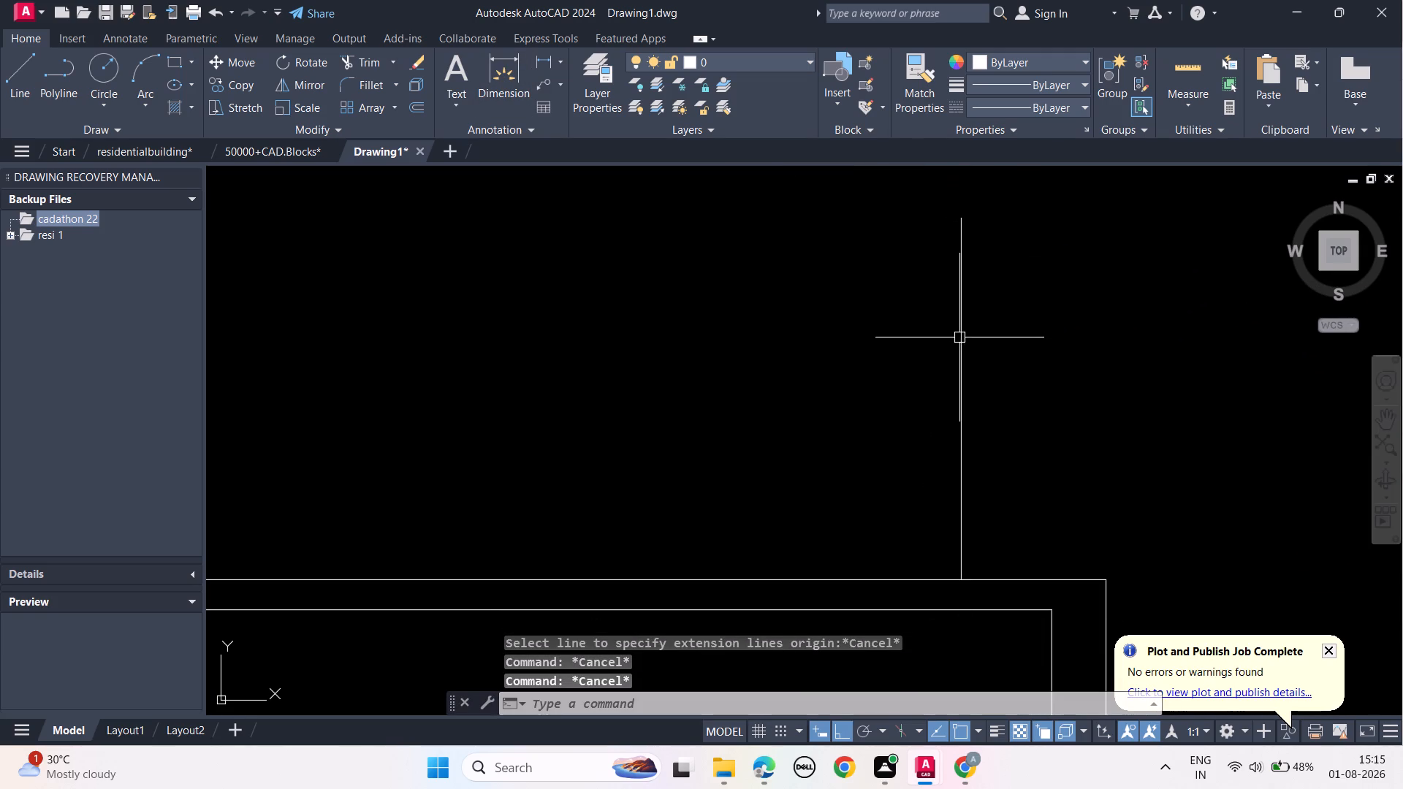
Offset the 5' vertical line 5" inward, away from the end bay's outer wall, to form a thin wall.
{"action": "left_click", "coordinate": [959, 338]}
{"action": "type", "text": "off"}
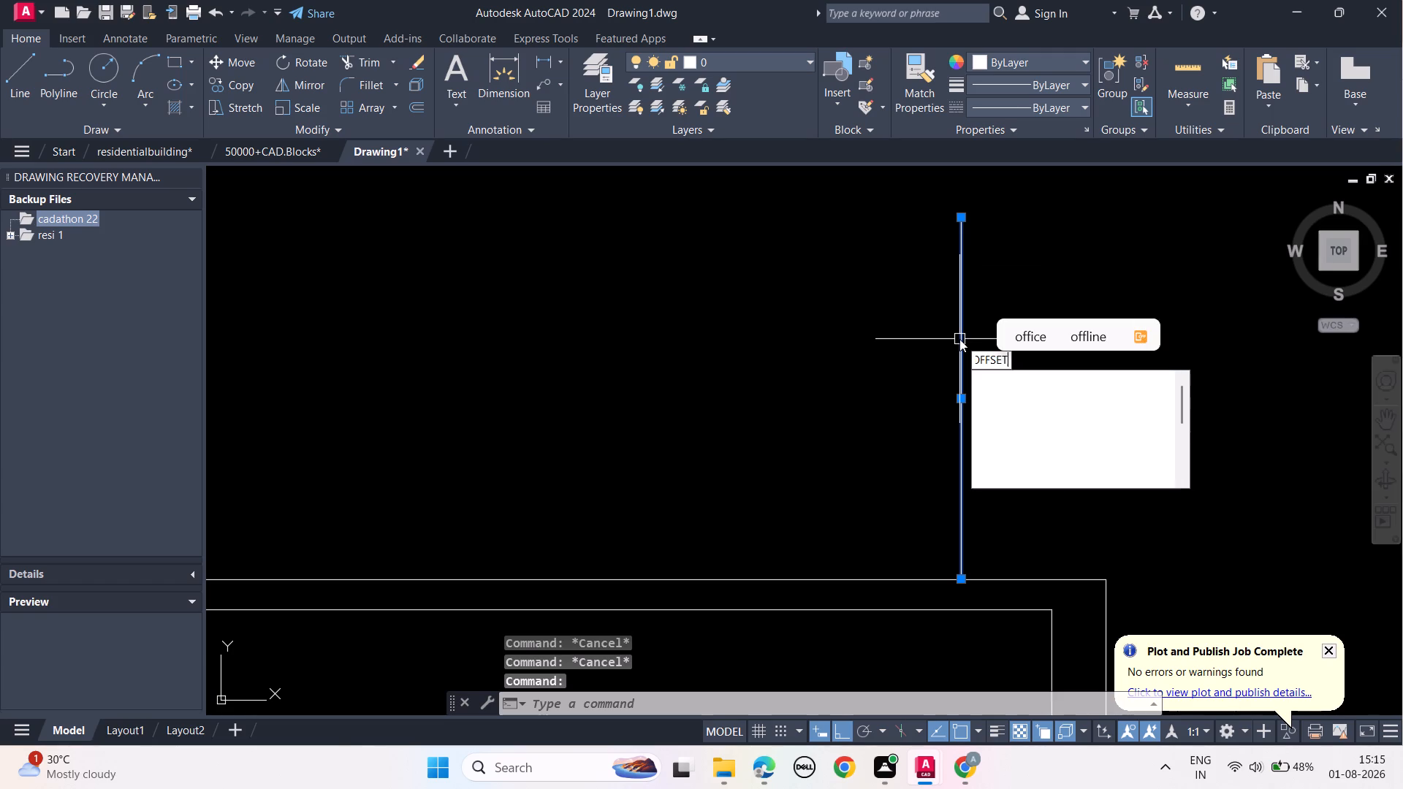
{"action": "left_click", "coordinate": [1008, 376]}
{"action": "type", "text": "5\""}
{"action": "key", "text": "Return"}
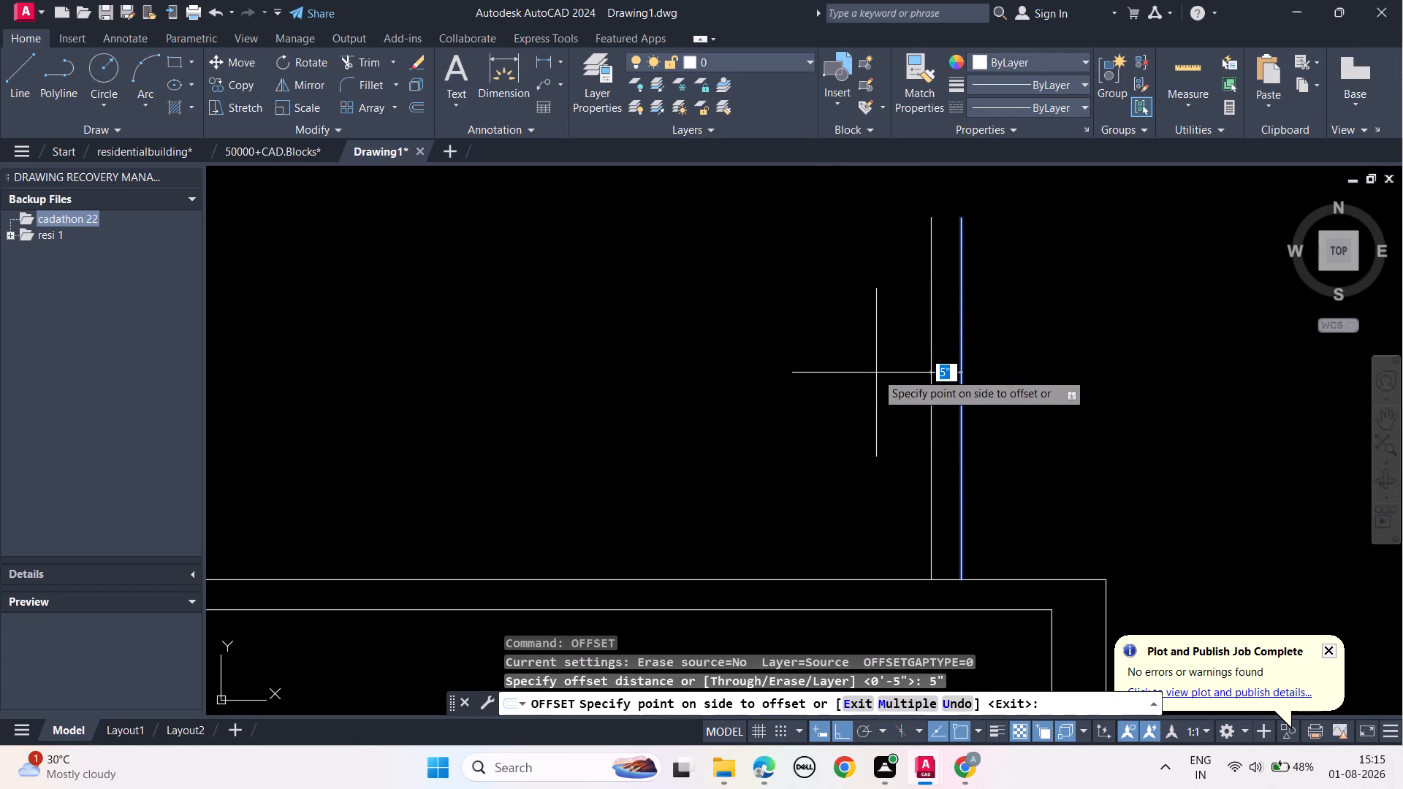
{"action": "left_click", "coordinate": [871, 373]}
{"action": "key", "text": "Escape"}
{"action": "key", "text": "Escape"}
{"action": "key", "text": "Escape"}
{"action": "key", "text": "Escape"}
Check the distance from the thin wall's outer face to the end bay's outer corner with the Dimension tool.
{"action": "middle_click_drag", "start_coordinate": [1049, 466], "coordinate": [954, 413]}
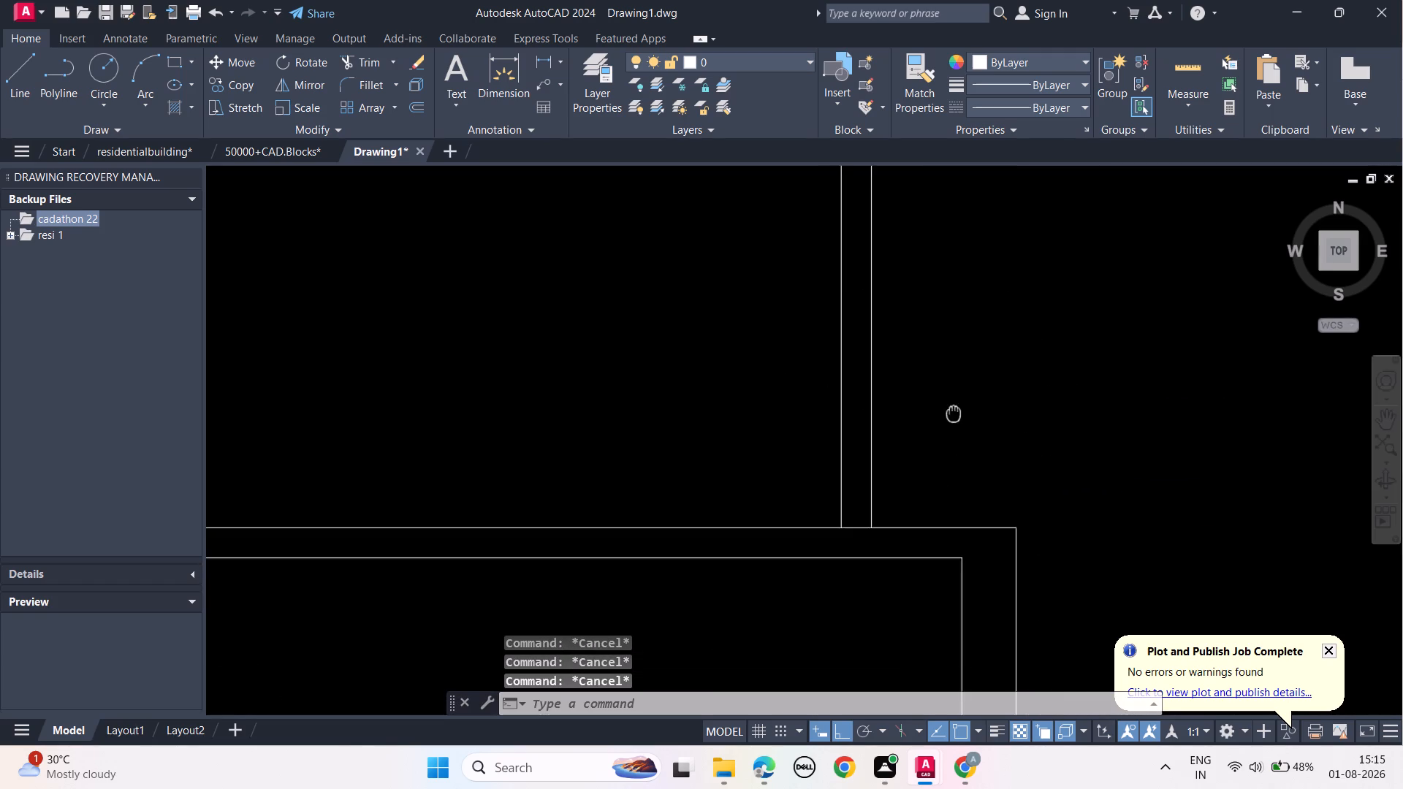
{"action": "middle_click_drag", "start_coordinate": [954, 413], "coordinate": [950, 413]}
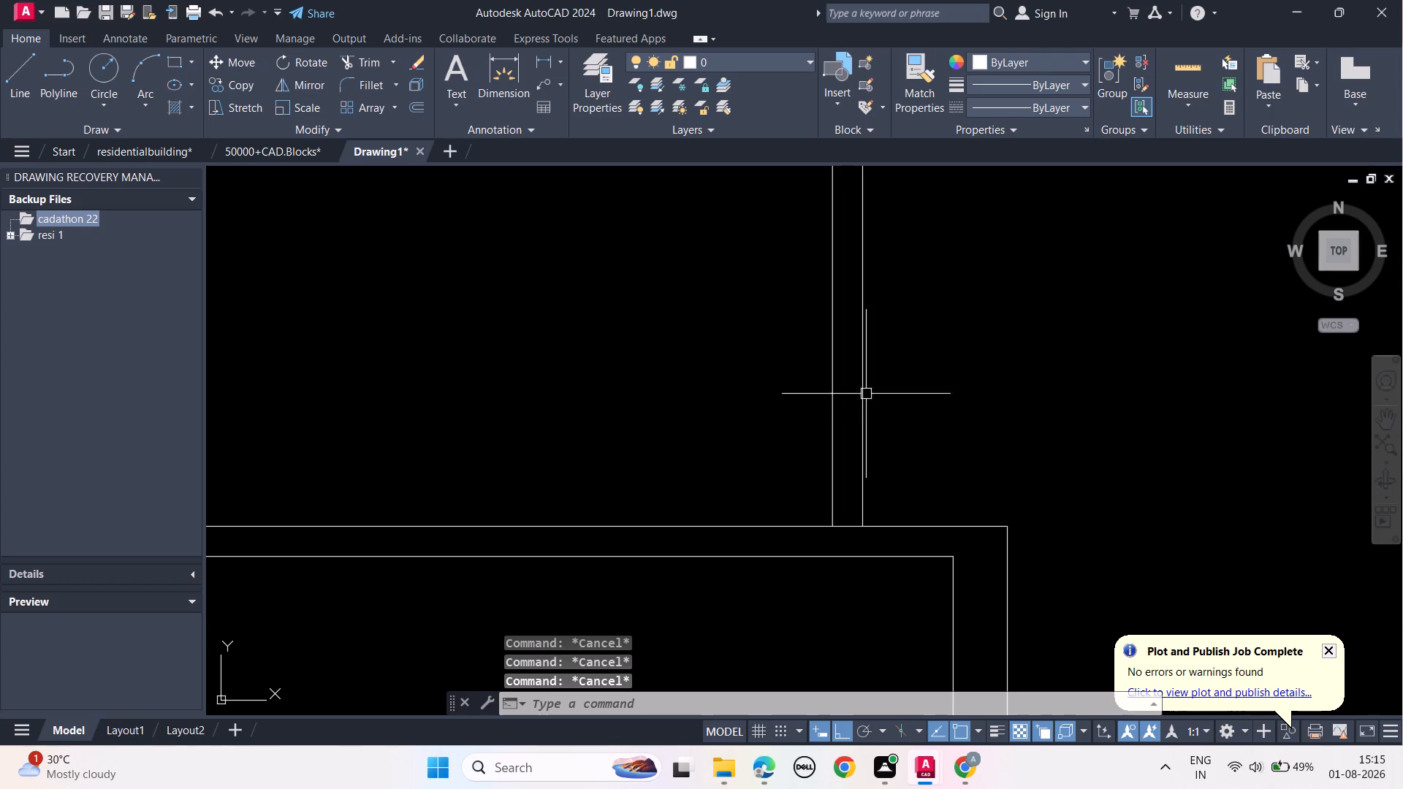
{"action": "left_click", "coordinate": [506, 67]}
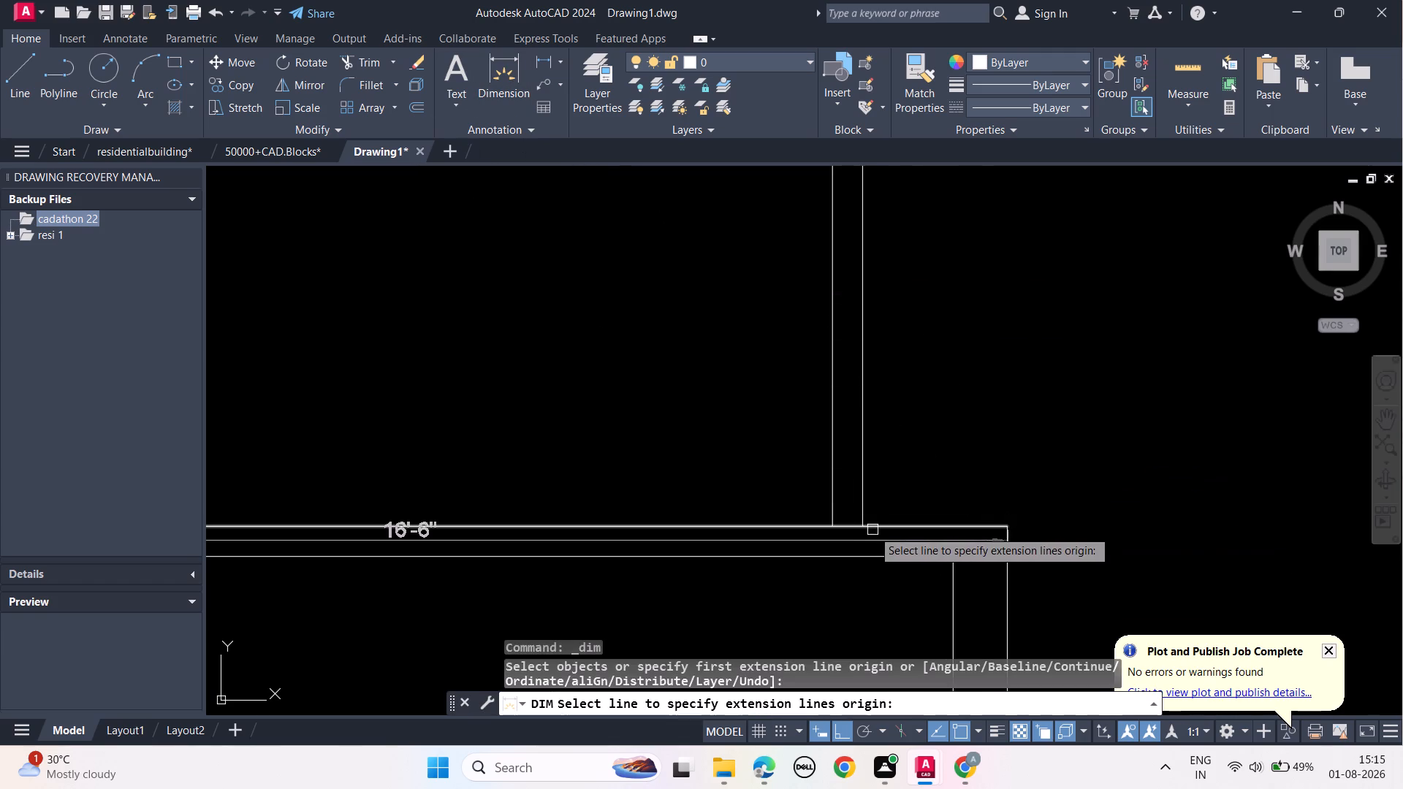
{"action": "left_click", "coordinate": [864, 522]}
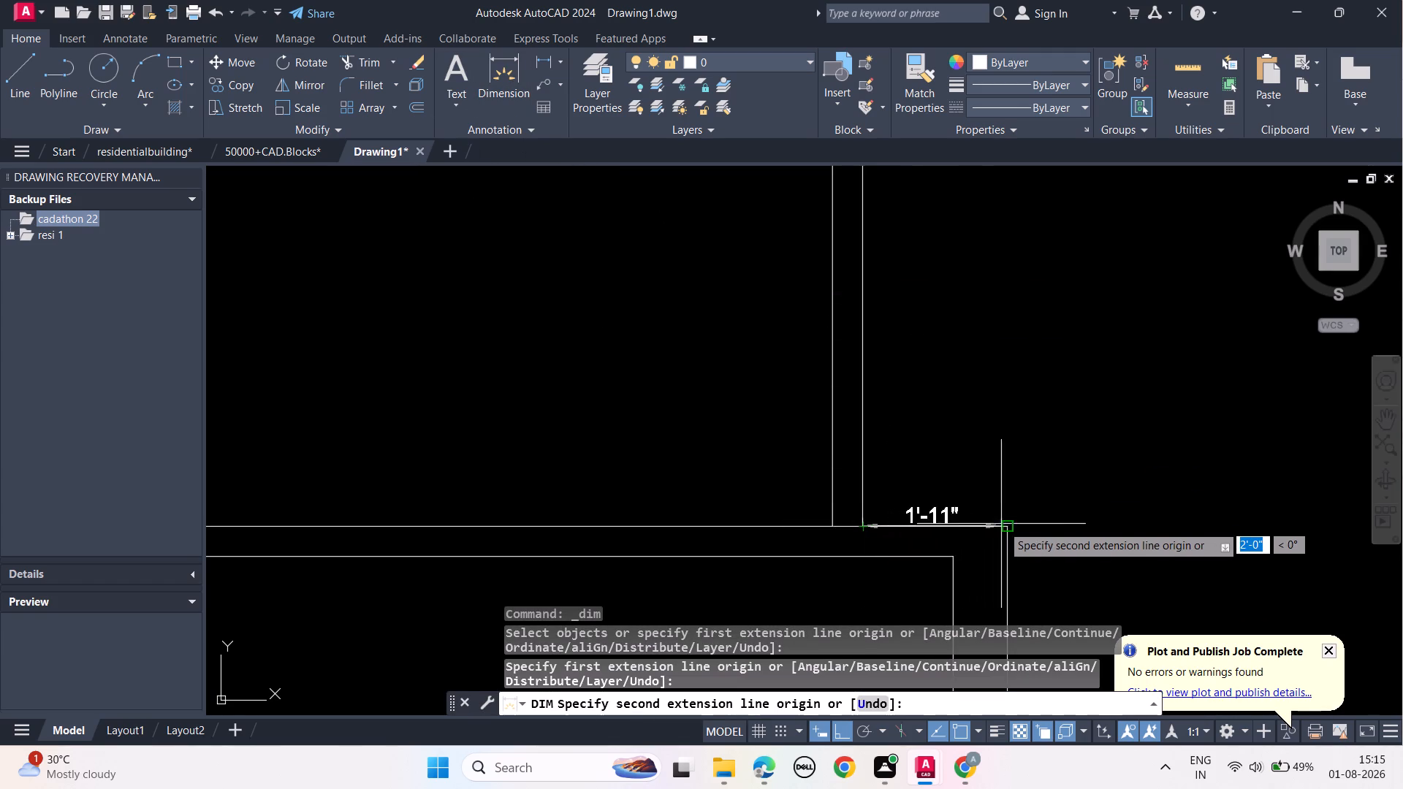
{"action": "key", "text": "Escape"}
{"action": "key", "text": "Escape"}
{"action": "key", "text": "Escape"}
Offset the thin wall's inner face 8' inward across the end bay slab for the opposite wall's inner face.
{"action": "scroll", "coordinate": [921, 372], "scroll_direction": "down", "scroll_amount": 2}
{"action": "middle_click_drag", "start_coordinate": [938, 368], "coordinate": [951, 392]}
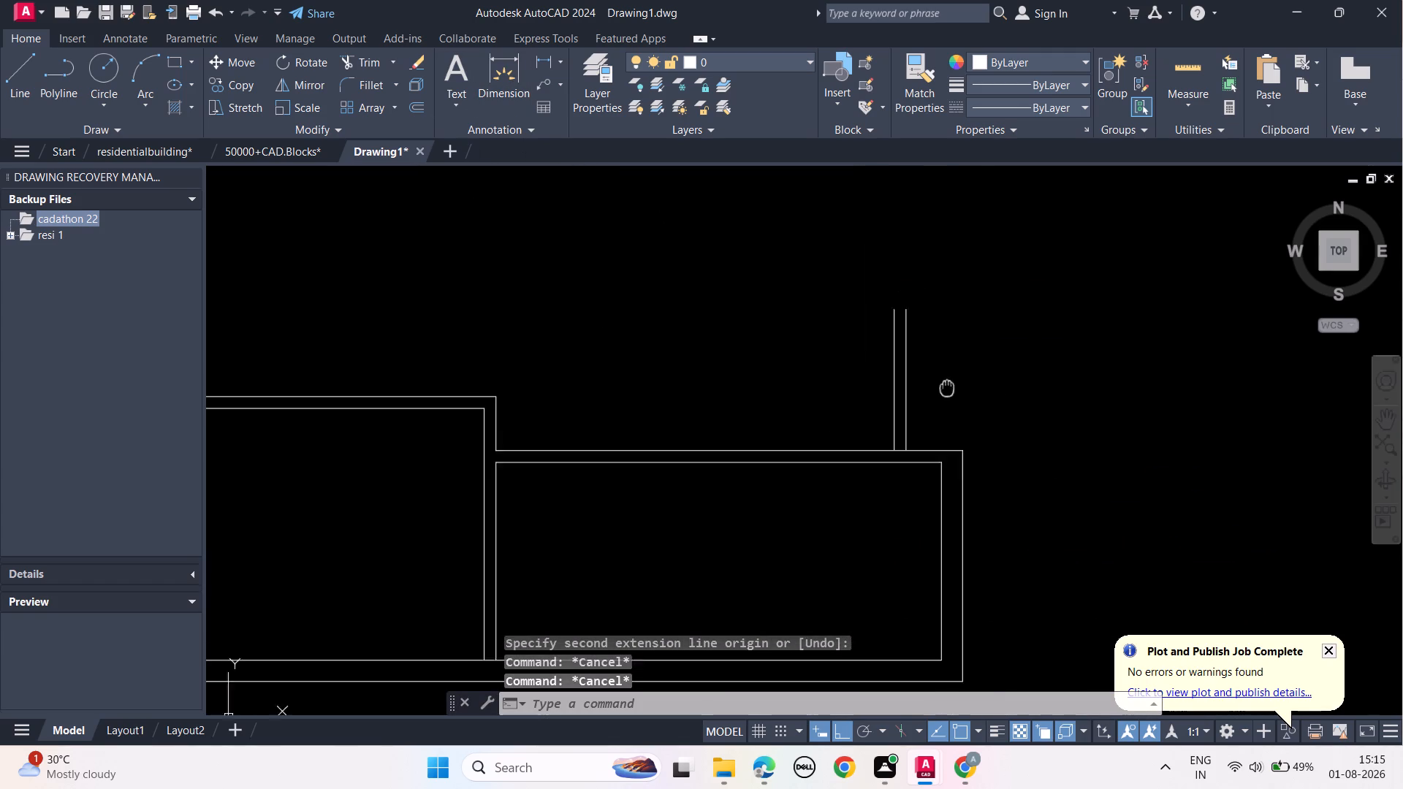
{"action": "middle_click_drag", "start_coordinate": [951, 392], "coordinate": [976, 408]}
{"action": "left_click", "coordinate": [924, 411]}
{"action": "type", "text": "off"}
{"action": "key", "text": "space"}
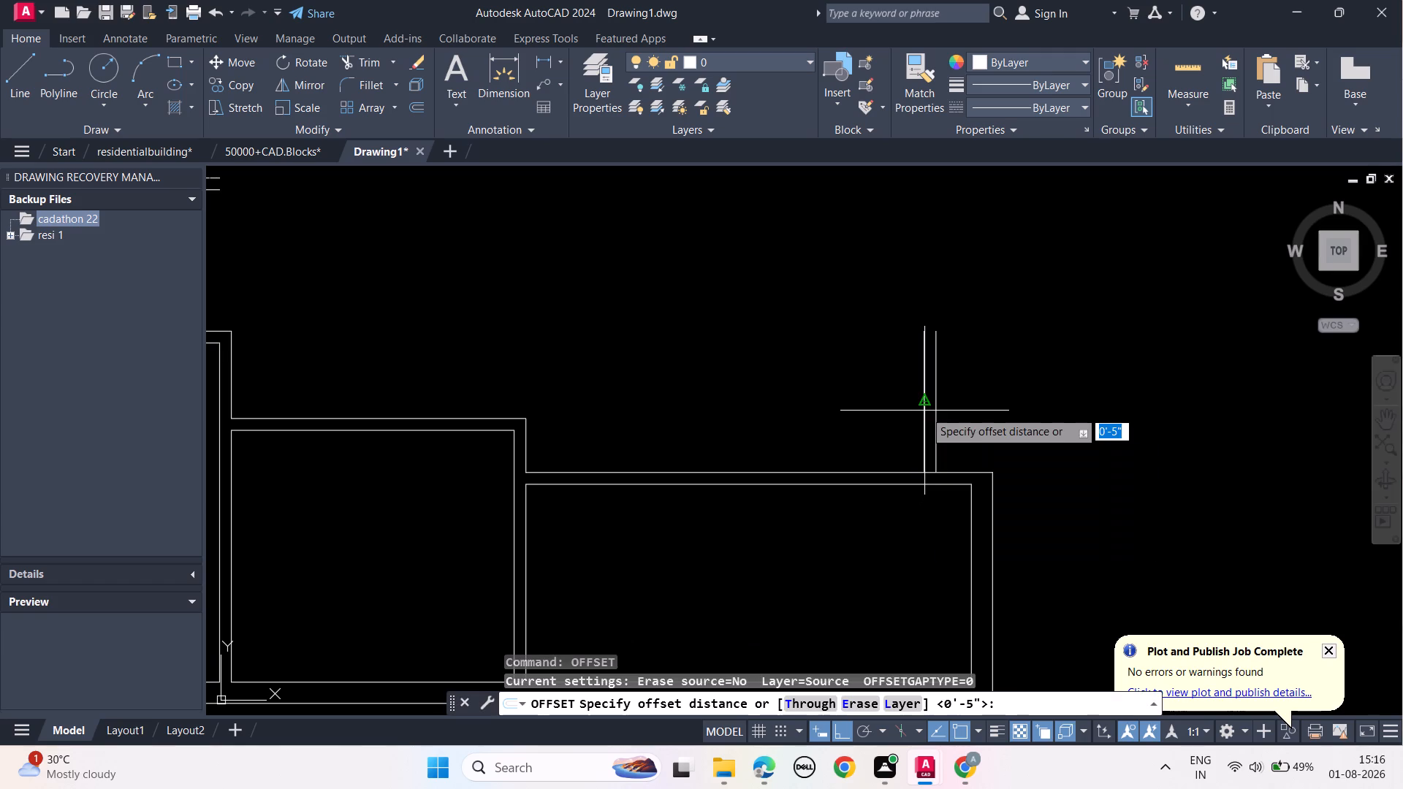
{"action": "key", "text": "8"}
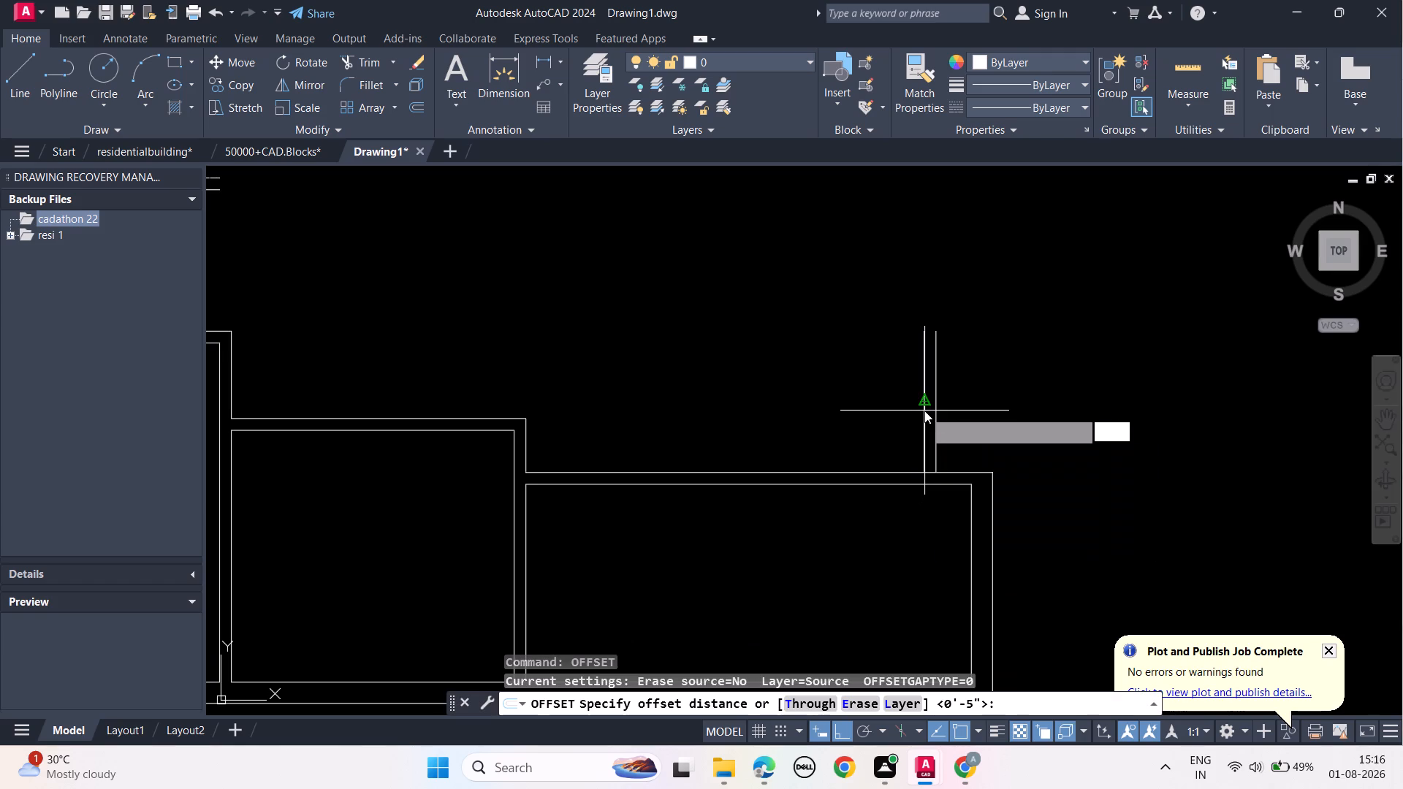
{"action": "key", "text": "apostrophe"}
{"action": "key", "text": "Return"}
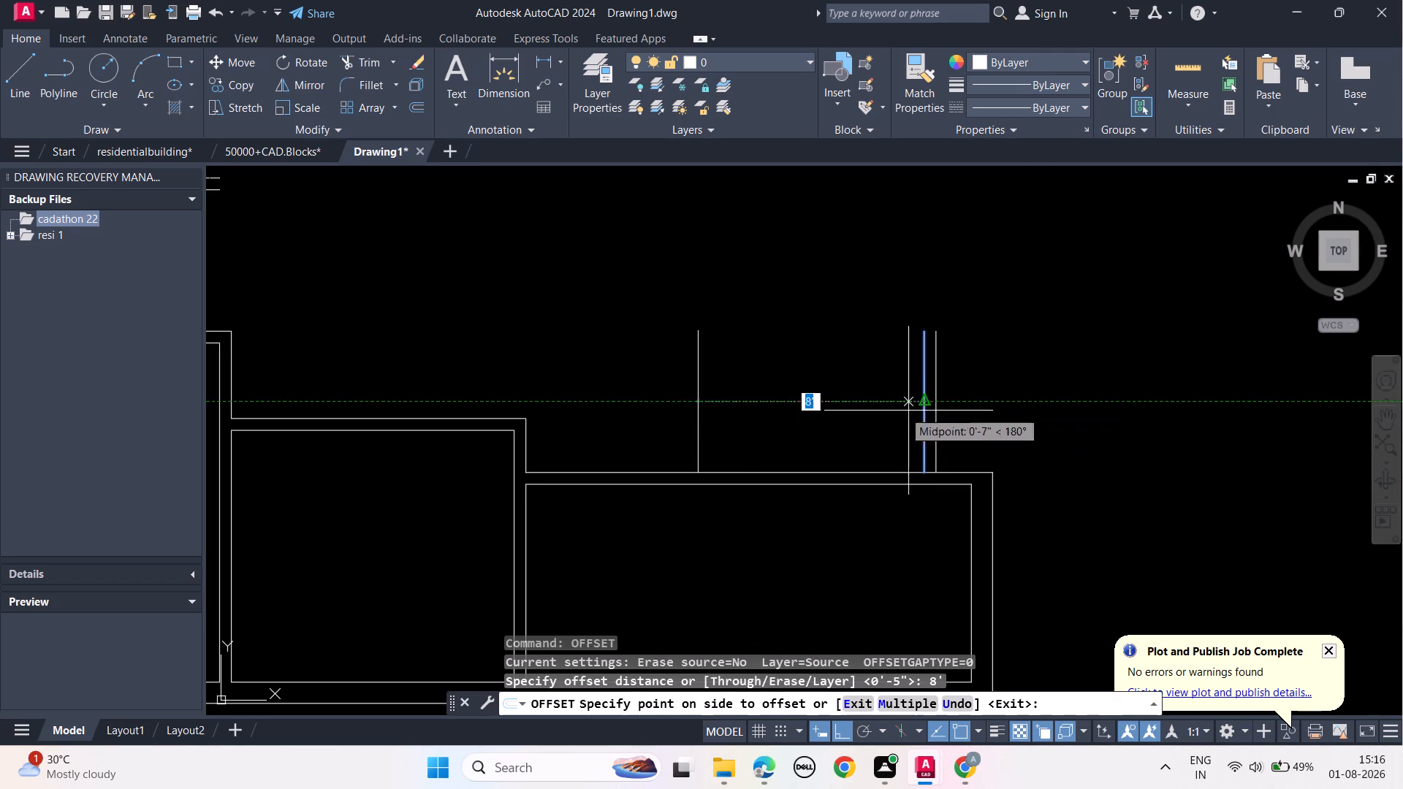
{"action": "left_click", "coordinate": [747, 399]}
{"action": "key", "text": "Escape"}
{"action": "key", "text": "Escape"}
{"action": "key", "text": "Escape"}
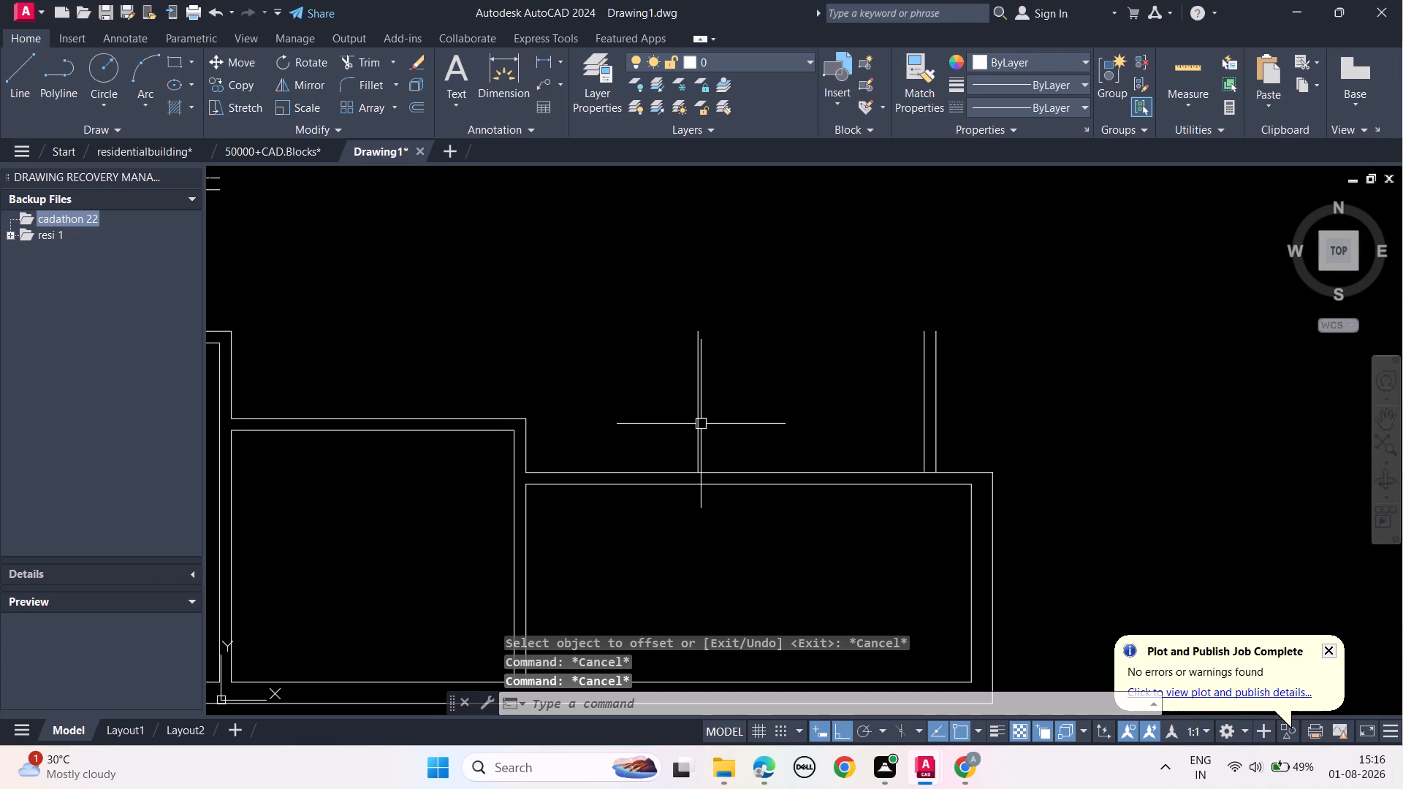
Offset the opposite wall's inner face 5" outward, away from the first thin wall, to complete the second wall.
{"action": "left_click", "coordinate": [701, 424]}
{"action": "type", "text": "off"}
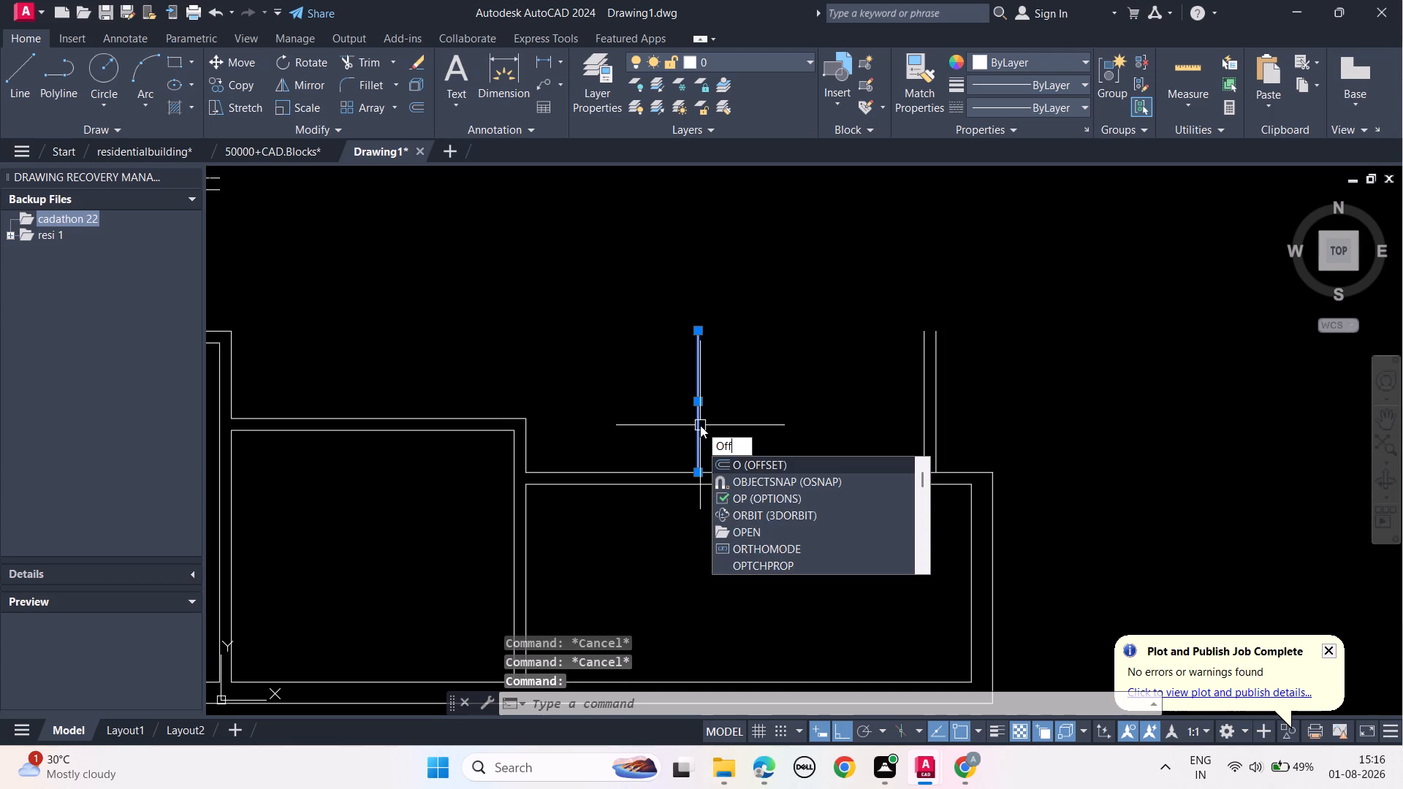
{"action": "left_click", "coordinate": [761, 463]}
{"action": "type", "text": "5\""}
{"action": "key", "text": "Return"}
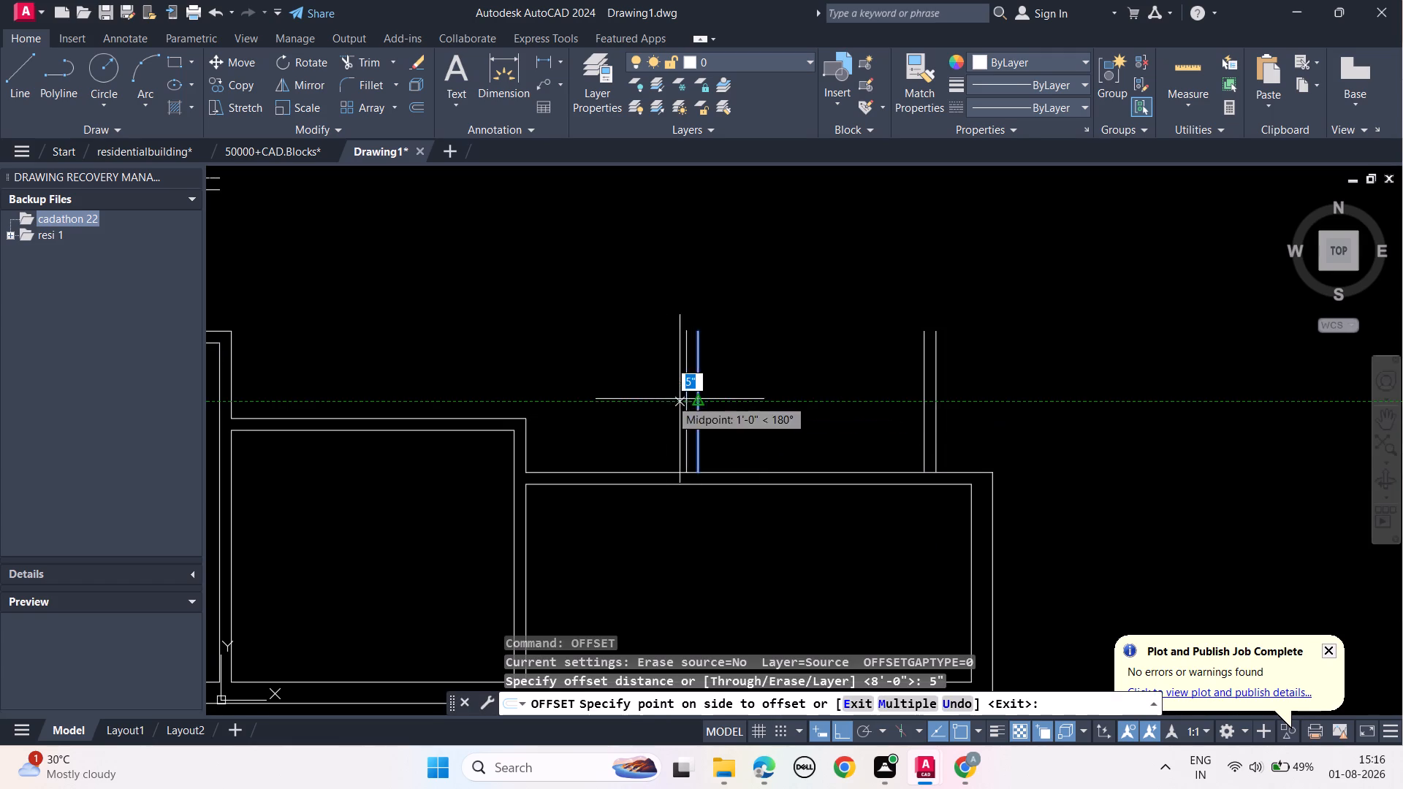
{"action": "left_click", "coordinate": [560, 367]}
{"action": "key", "text": "Escape"}
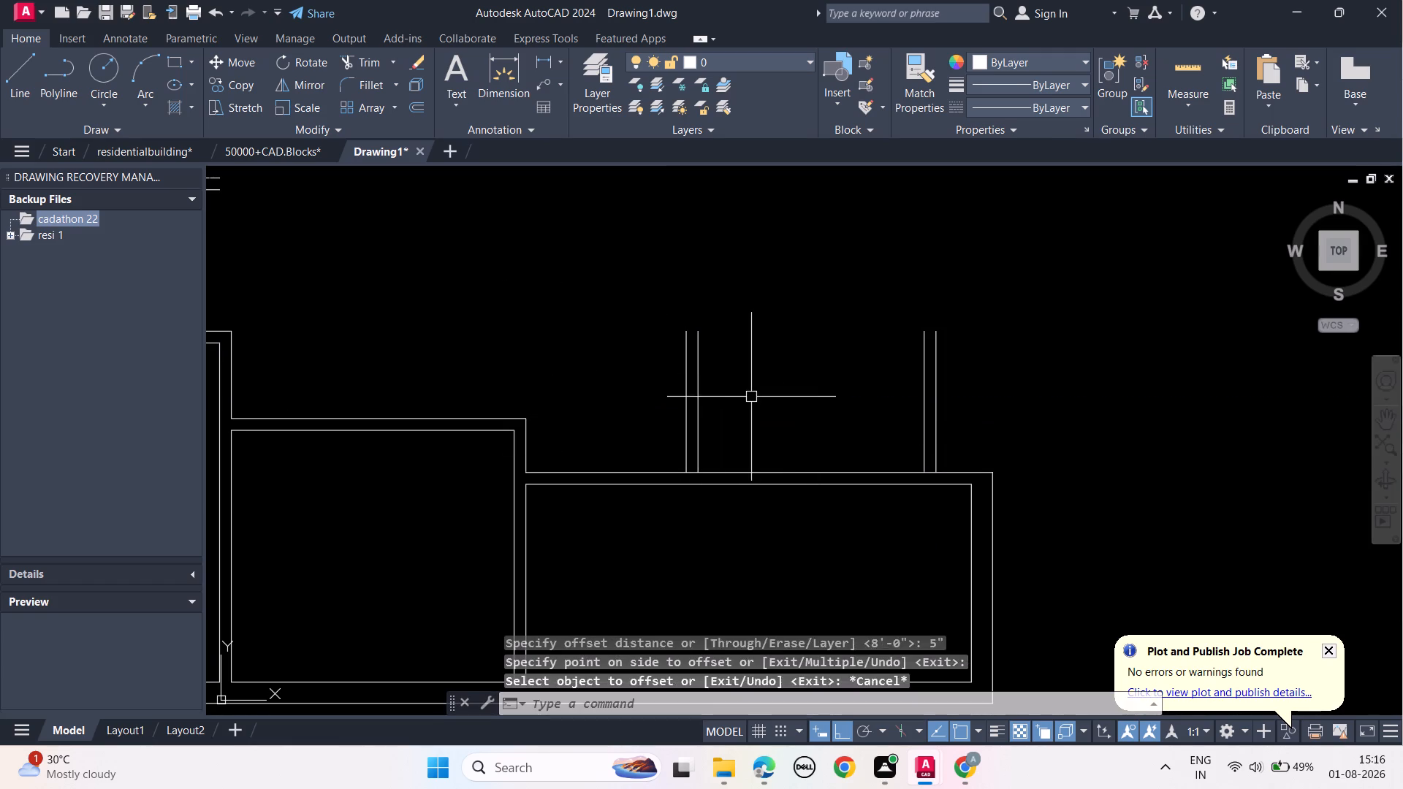
{"action": "key", "text": "Escape"}
{"action": "key", "text": "Escape"}
{"action": "key", "text": "Escape"}
{"action": "key", "text": "Escape"}
{"action": "key", "text": "Escape"}
{"action": "key", "text": "Escape"}
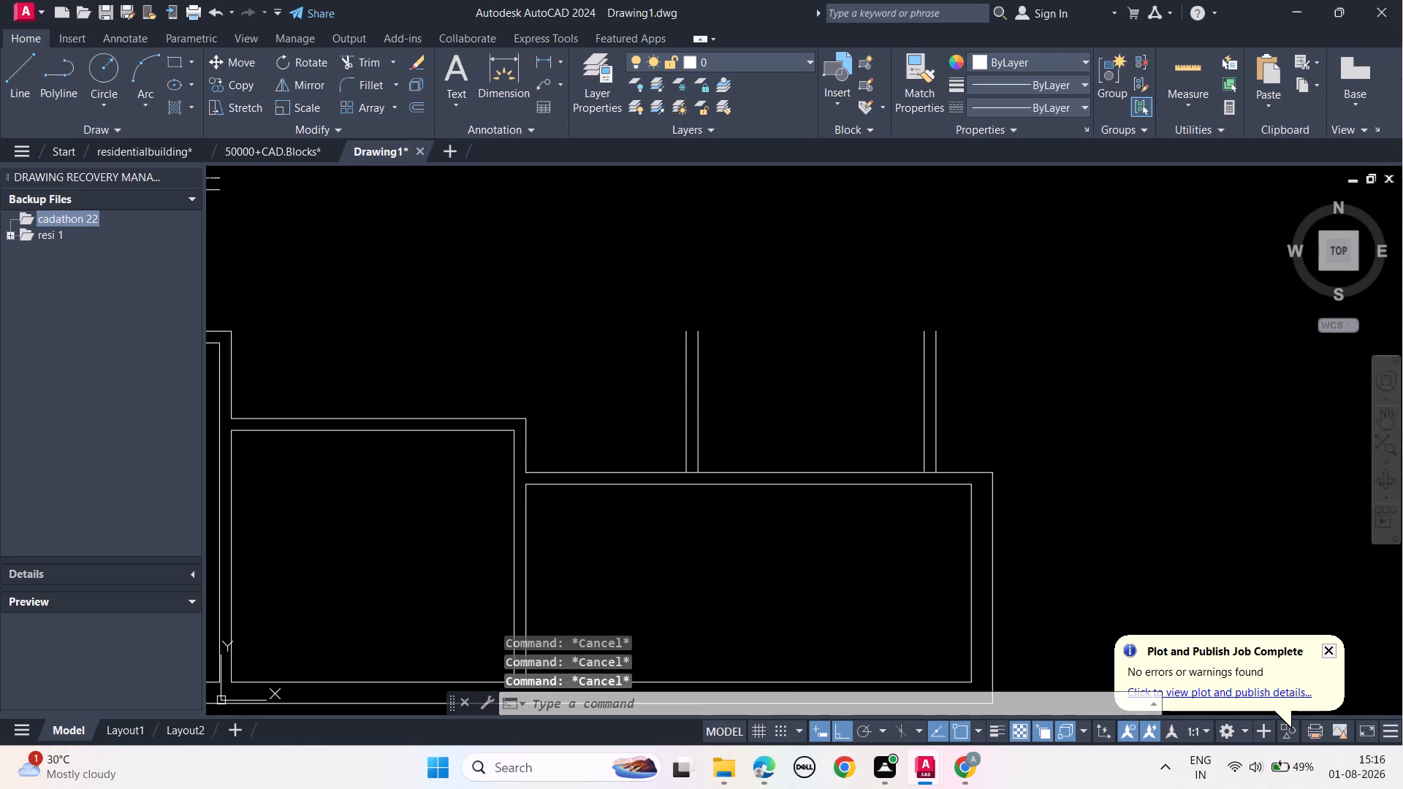
Draw a horizontal line across the tops of the two thin rooftop walls, from outer face to outer face.
{"action": "type", "text": "l"}
{"action": "key", "text": "space"}
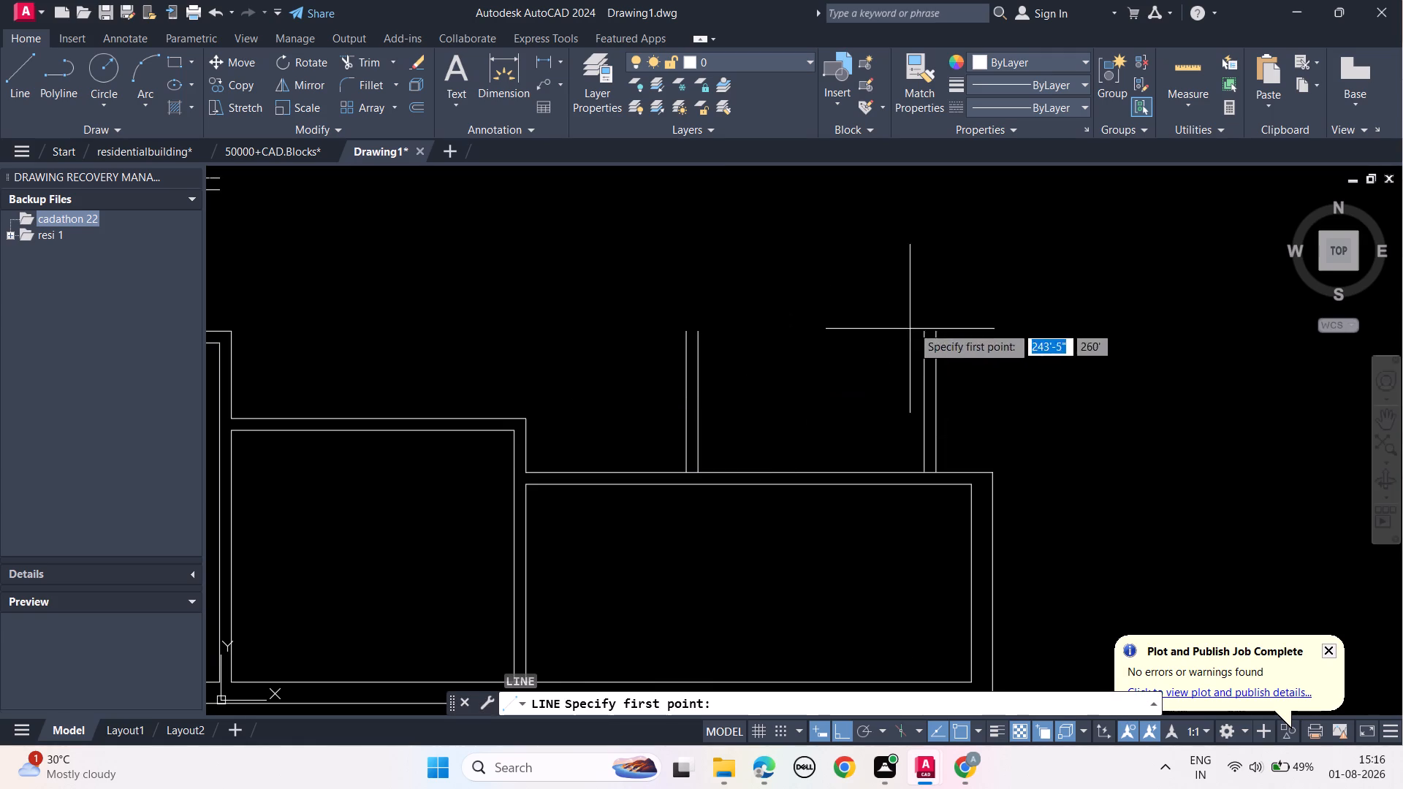
{"action": "left_click", "coordinate": [938, 335]}
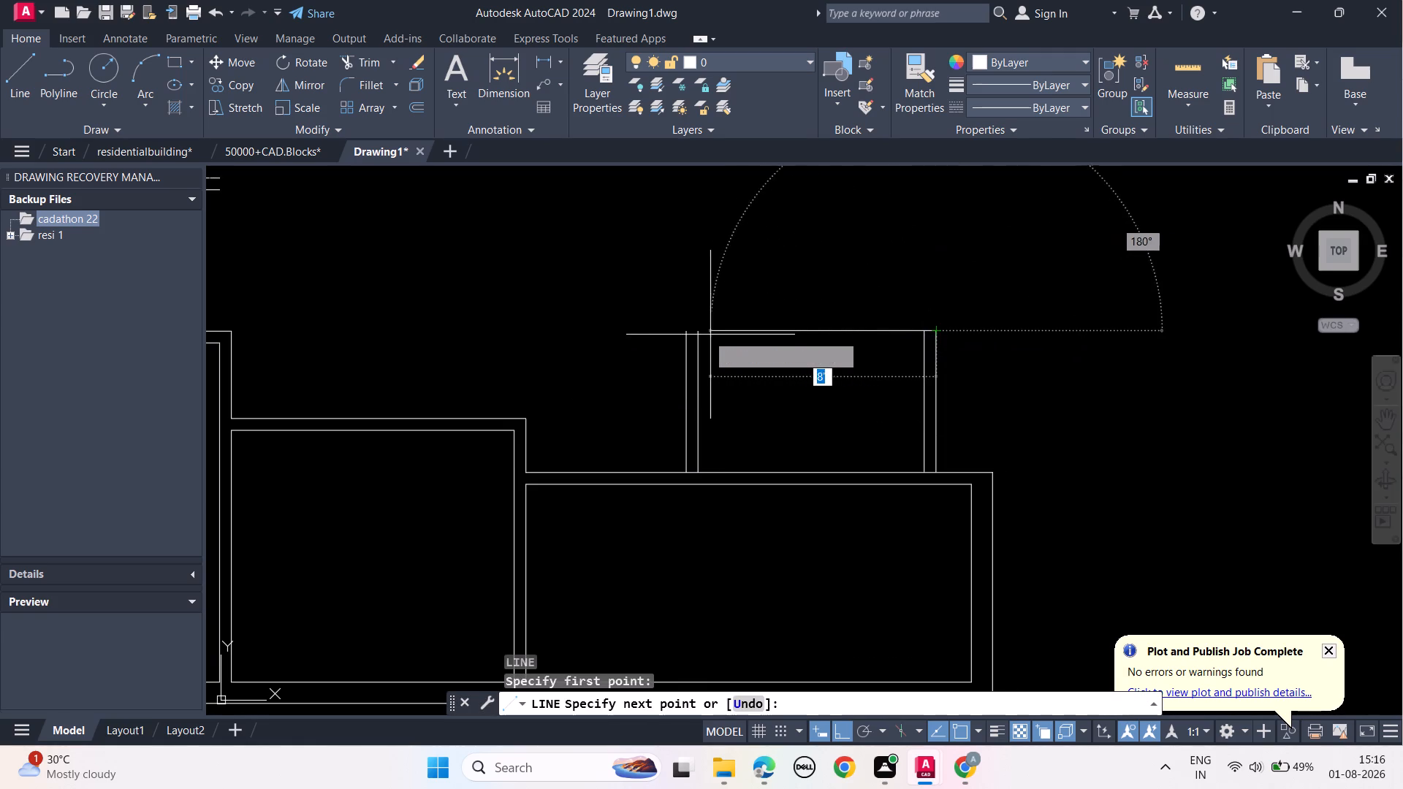
{"action": "left_click", "coordinate": [686, 333]}
{"action": "key", "text": "Escape"}
{"action": "key", "text": "Escape"}
Offset the line across the wall tops 5" upward to form the rooftop structure's slab.
{"action": "left_click", "coordinate": [725, 330]}
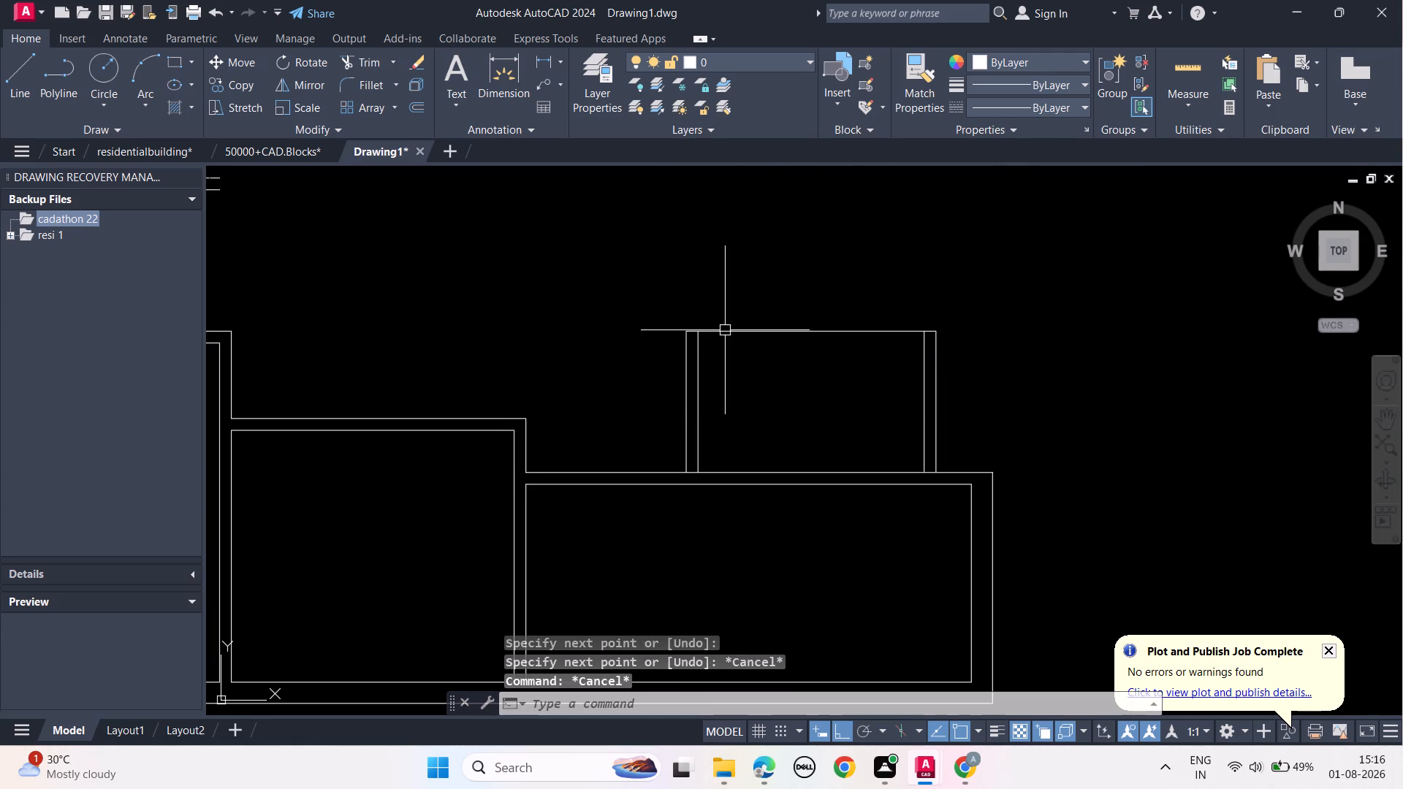
{"action": "type", "text": "off"}
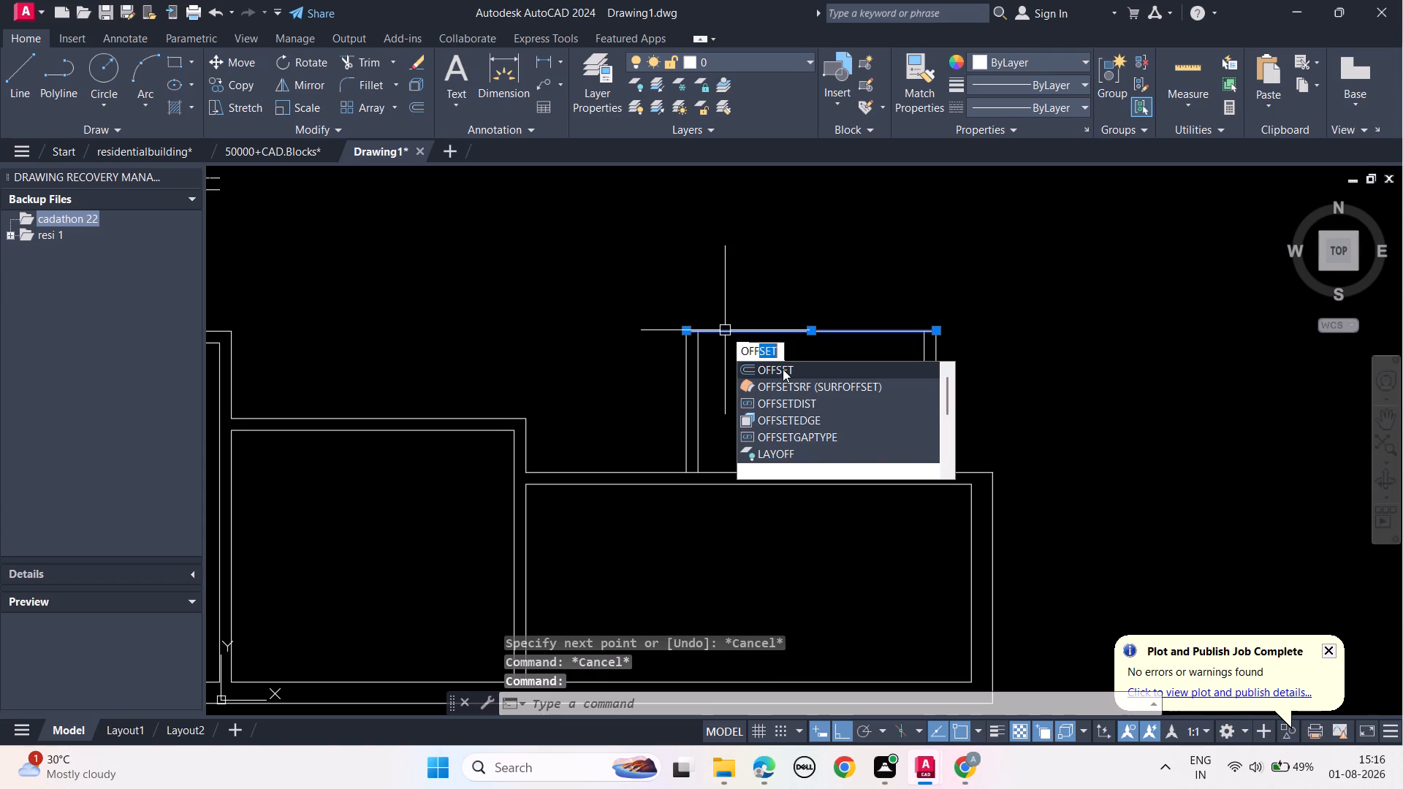
{"action": "left_click", "coordinate": [784, 369]}
{"action": "type", "text": "5\""}
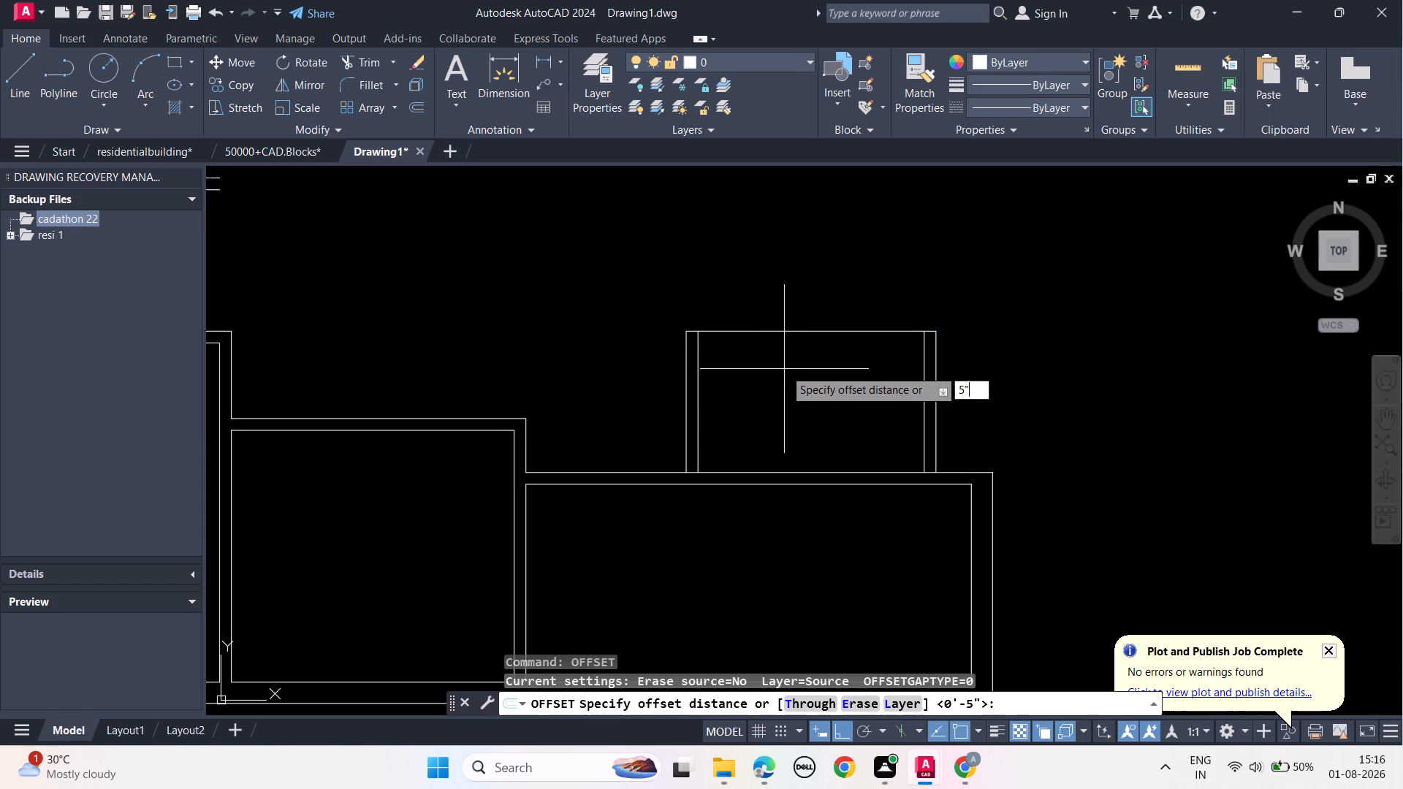
{"action": "key", "text": "Return"}
{"action": "left_click", "coordinate": [800, 264]}
{"action": "key", "text": "Escape"}
{"action": "key", "text": "Escape"}
{"action": "key", "text": "Escape"}
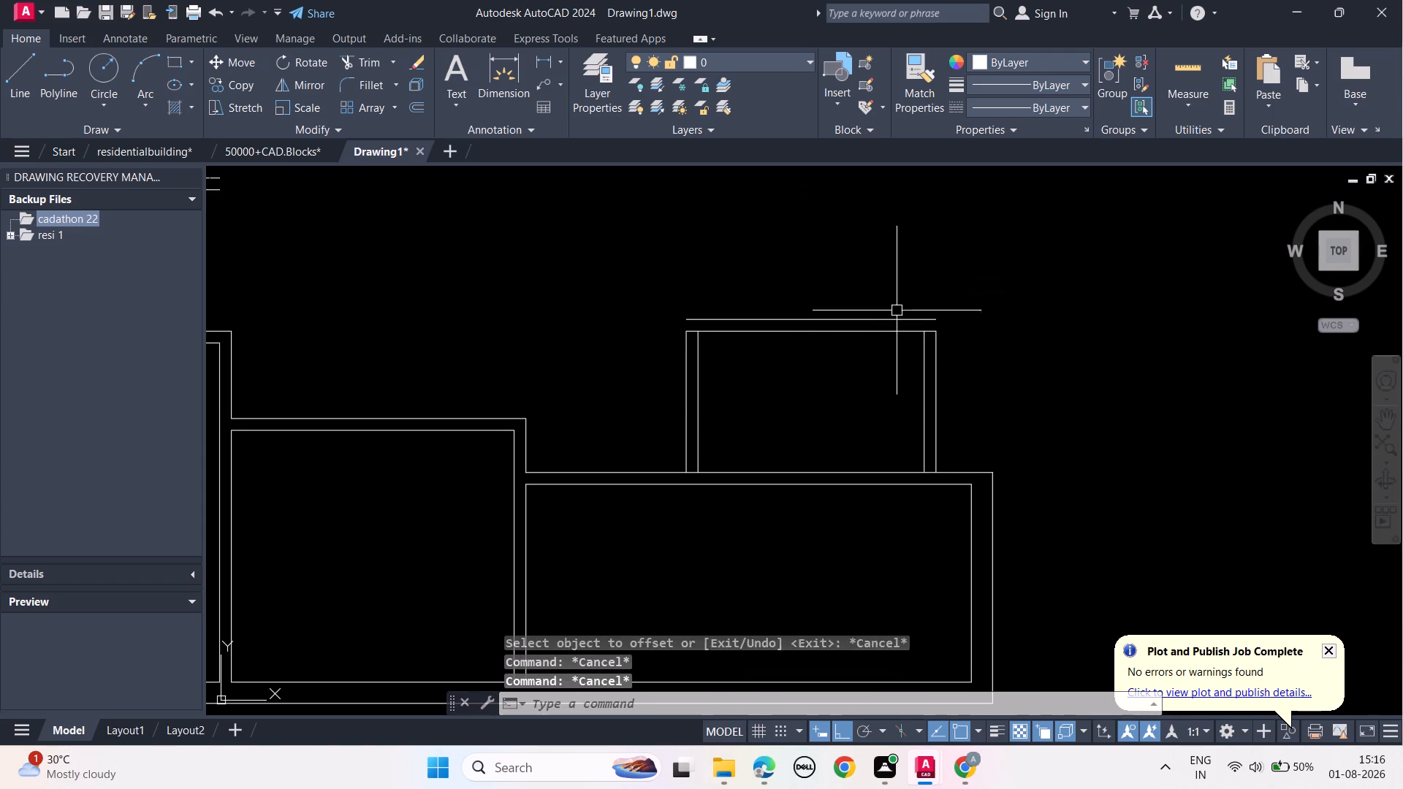
{"action": "key", "text": "Escape"}
{"action": "key", "text": "Escape"}
Stretch the outer face of the thin wall nearest the end bay's outer corner up to the slab's top line.
{"action": "scroll", "coordinate": [938, 326], "scroll_direction": "up", "scroll_amount": 3}
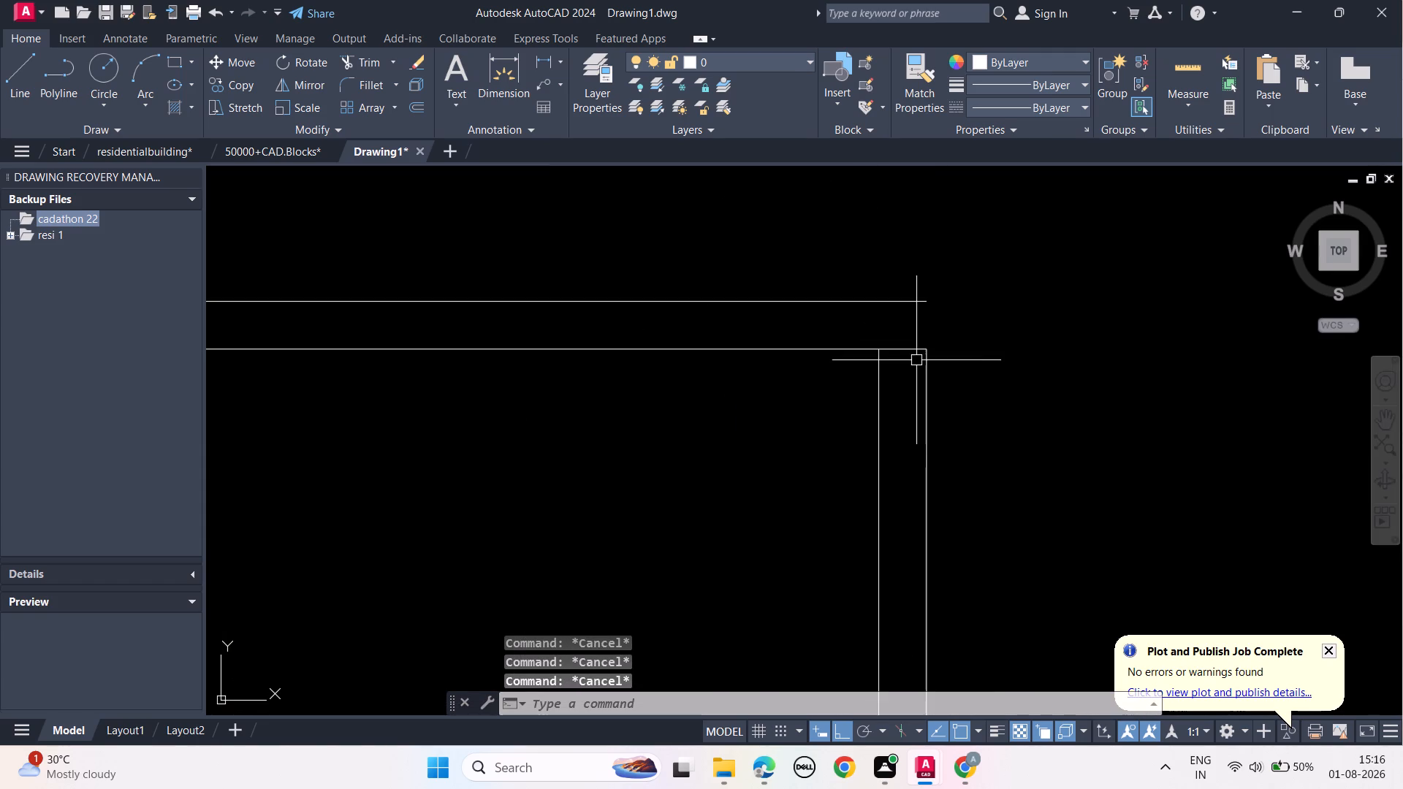
{"action": "left_click", "coordinate": [927, 350]}
{"action": "left_click", "coordinate": [927, 349]}
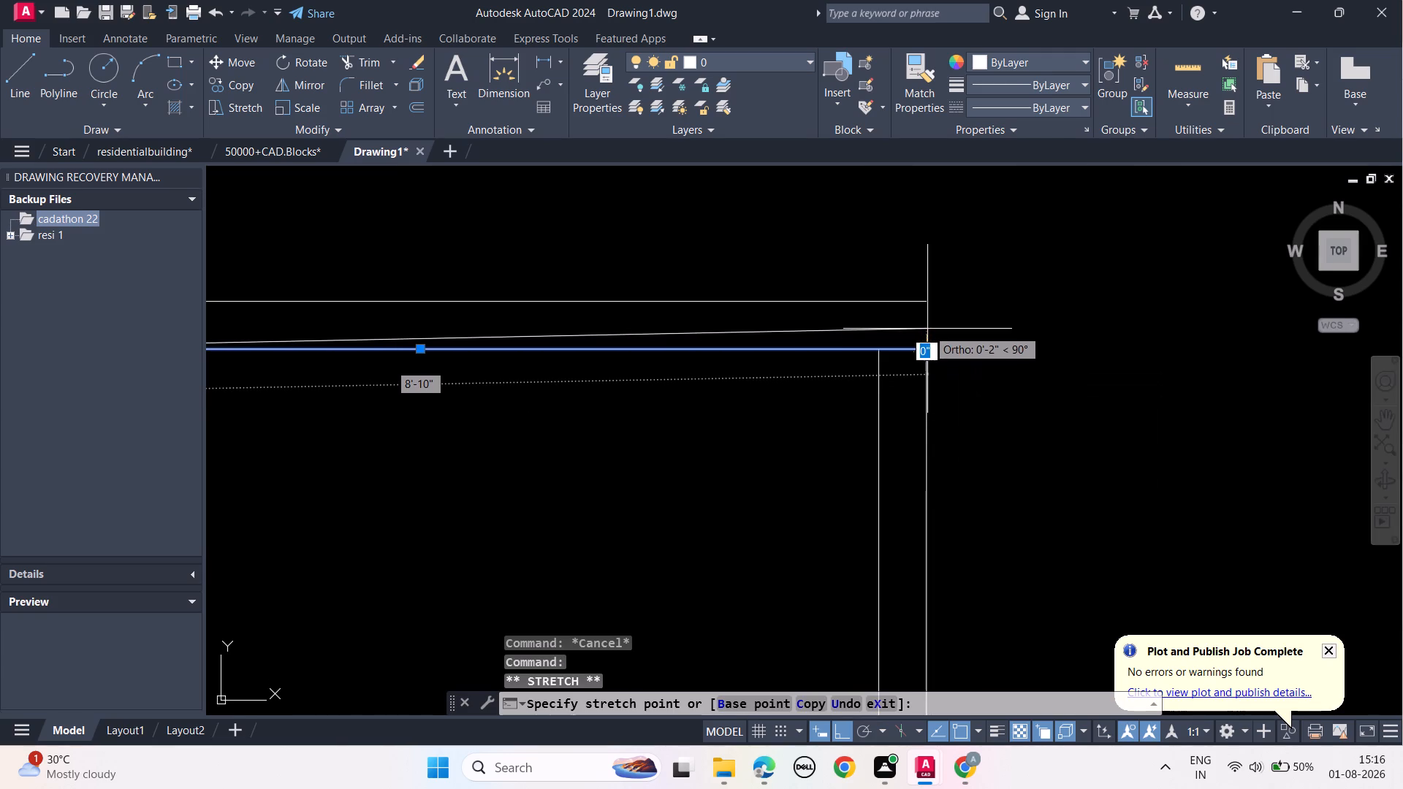
{"action": "key", "text": "Escape"}
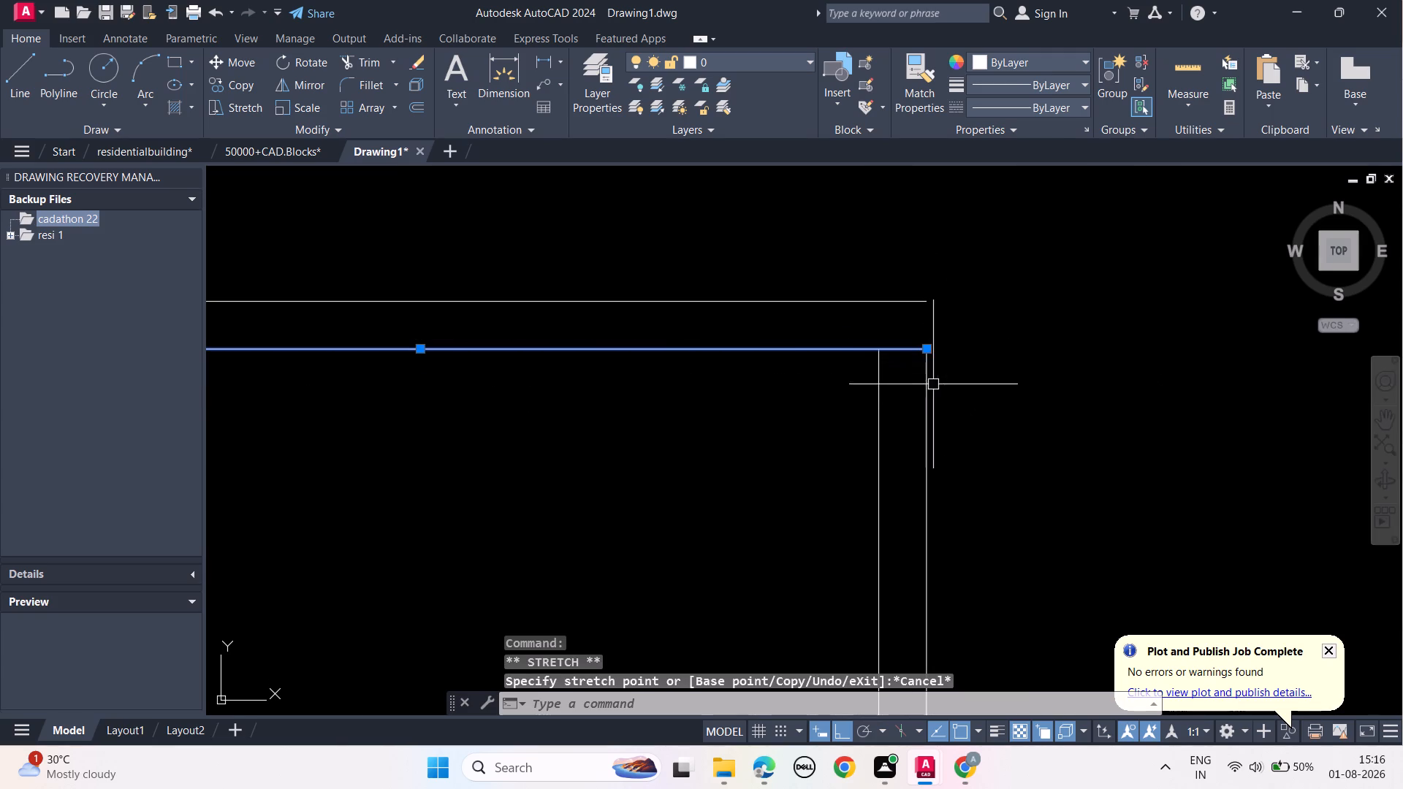
{"action": "left_click", "coordinate": [928, 394]}
{"action": "key", "text": "Escape"}
{"action": "left_click", "coordinate": [929, 365]}
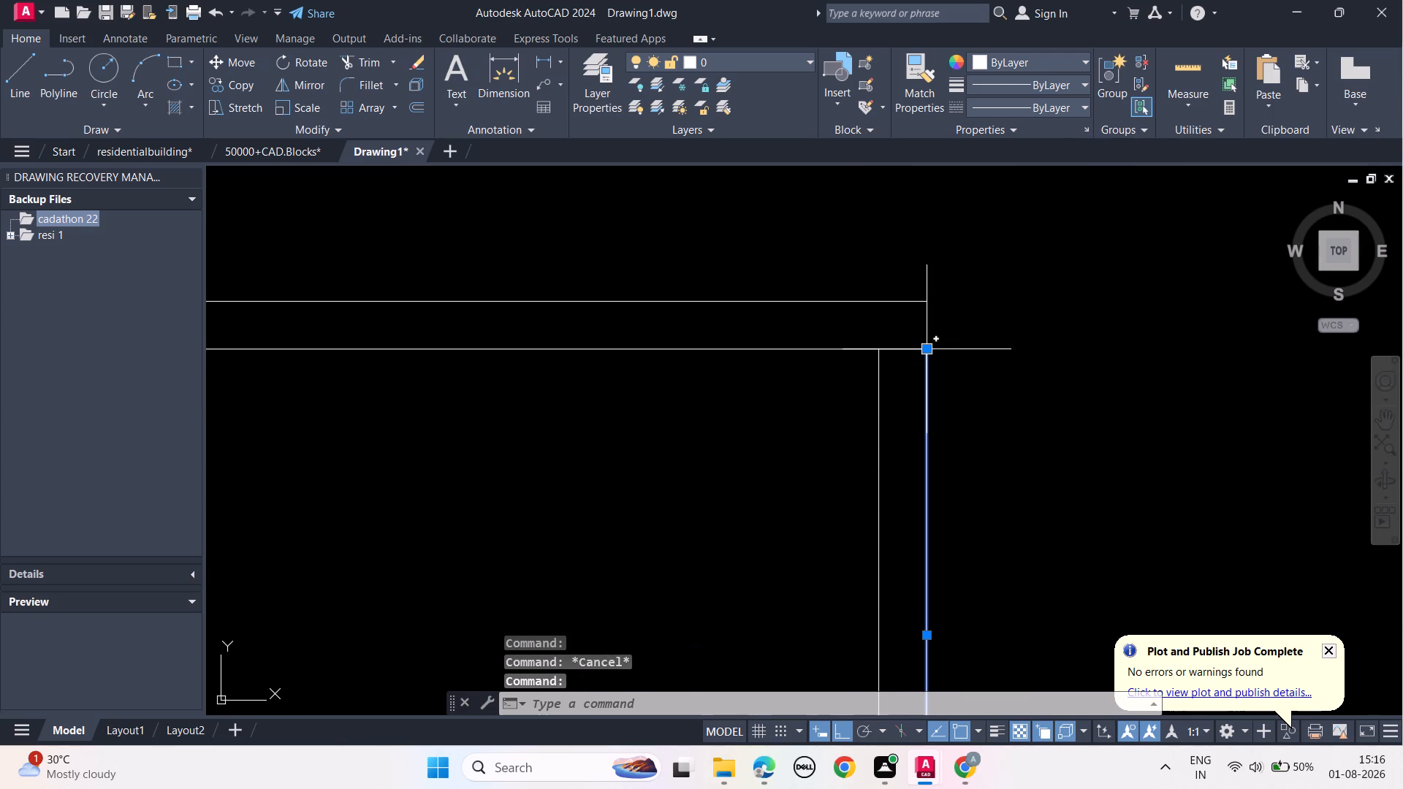
{"action": "left_click", "coordinate": [929, 349]}
{"action": "left_click", "coordinate": [927, 305]}
{"action": "key", "text": "Escape"}
Stretch the opposite thin wall's outer face up to the slab's top line to close the slab end.
{"action": "scroll", "coordinate": [926, 370], "scroll_direction": "down", "scroll_amount": 3}
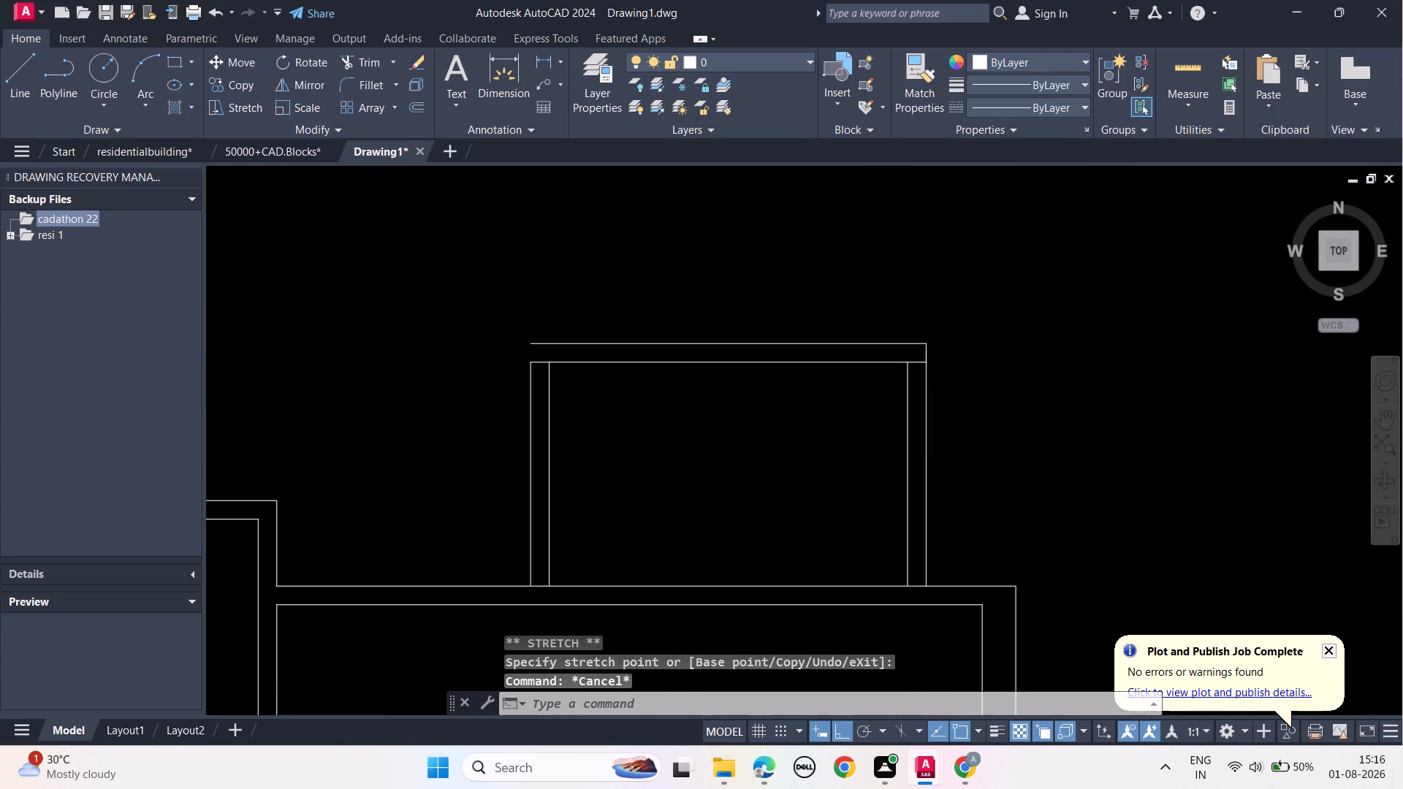
{"action": "middle_click_drag", "start_coordinate": [771, 411], "coordinate": [992, 432]}
{"action": "scroll", "coordinate": [951, 435], "scroll_direction": "up", "scroll_amount": 2}
{"action": "left_click", "coordinate": [817, 369]}
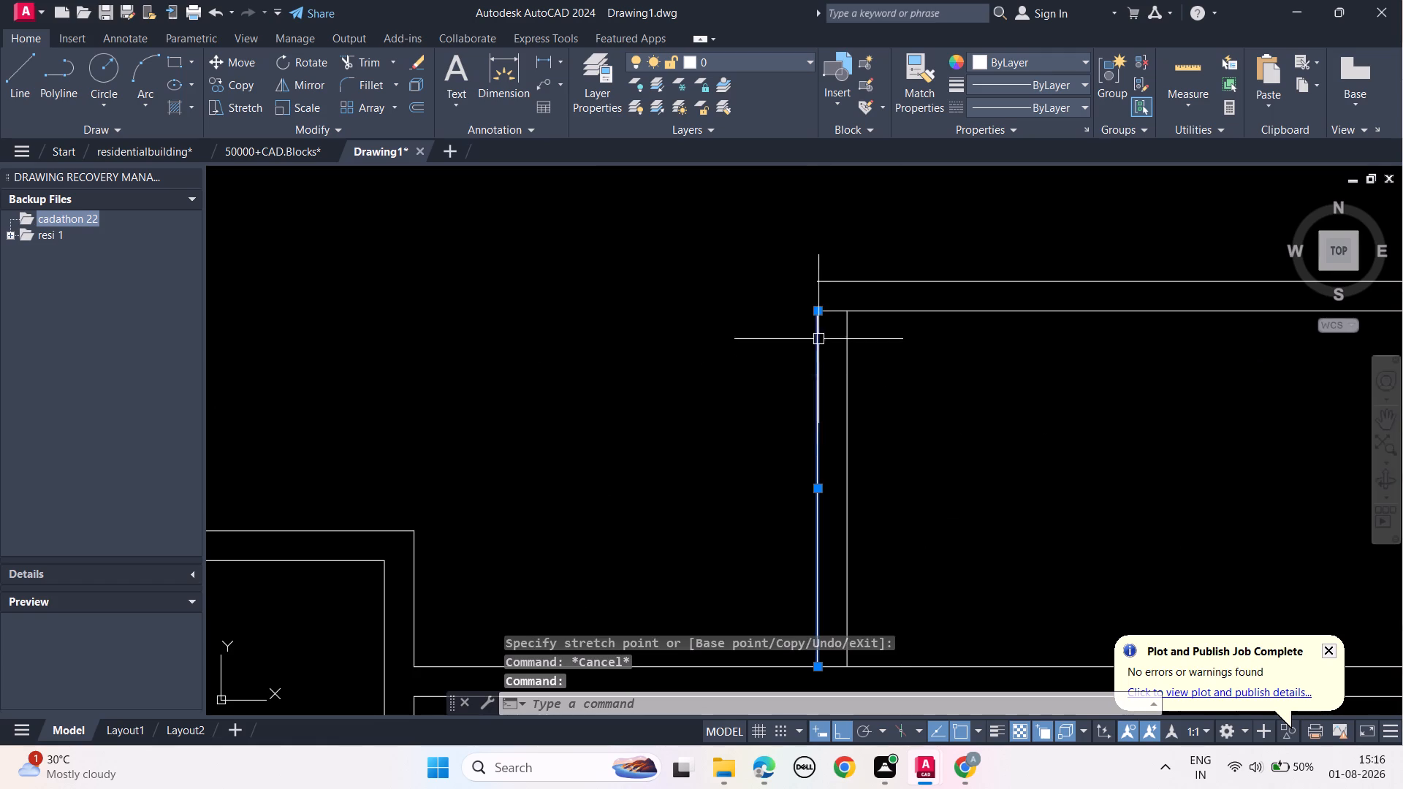
{"action": "left_click", "coordinate": [818, 317]}
{"action": "left_click", "coordinate": [818, 310]}
{"action": "left_click", "coordinate": [818, 281]}
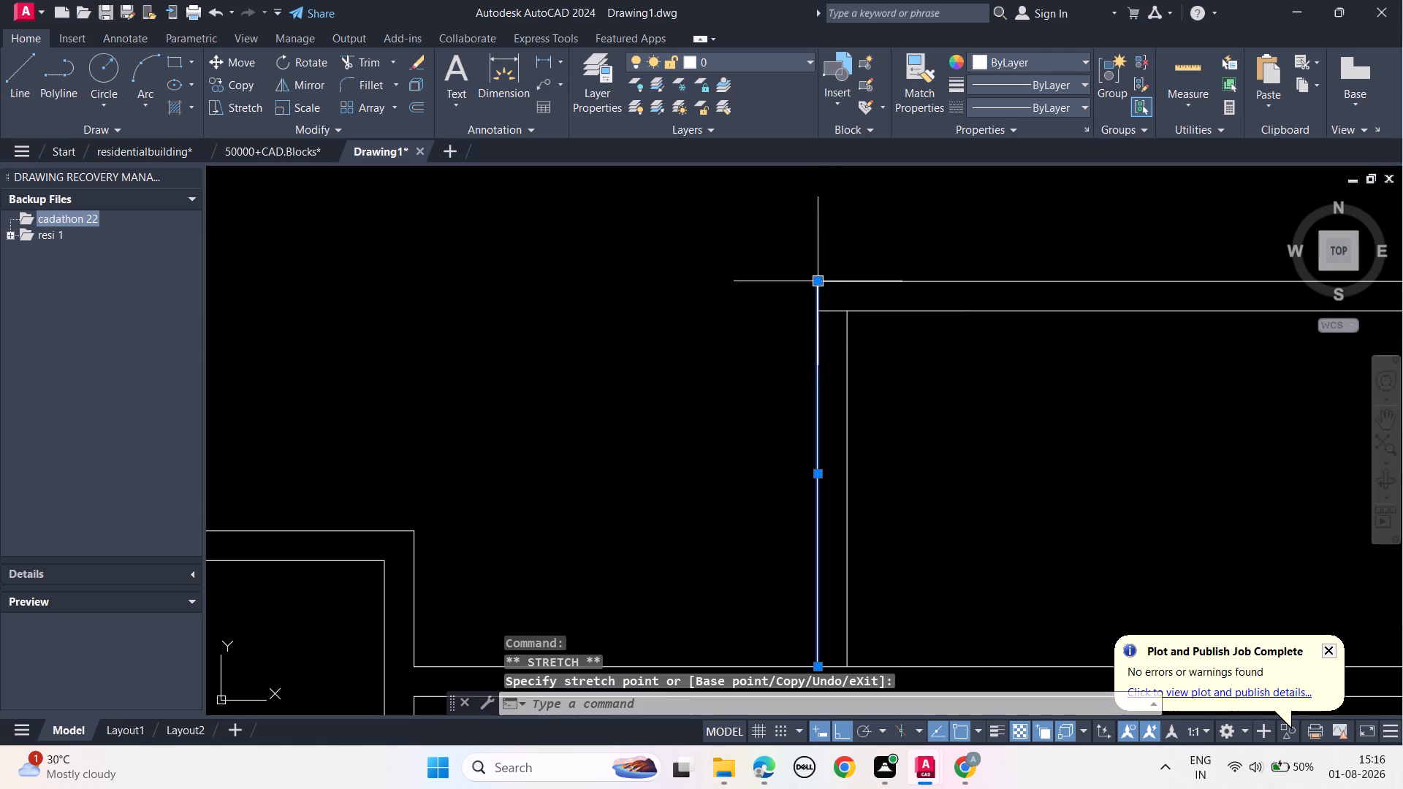
{"action": "key", "text": "Escape"}
{"action": "key", "text": "Escape"}
{"action": "key", "text": "Escape"}
{"action": "key", "text": "Escape"}
Offset the rooftop slab's top line 5' upward for the underside of the next slab.
{"action": "scroll", "coordinate": [834, 297], "scroll_direction": "down", "scroll_amount": 1}
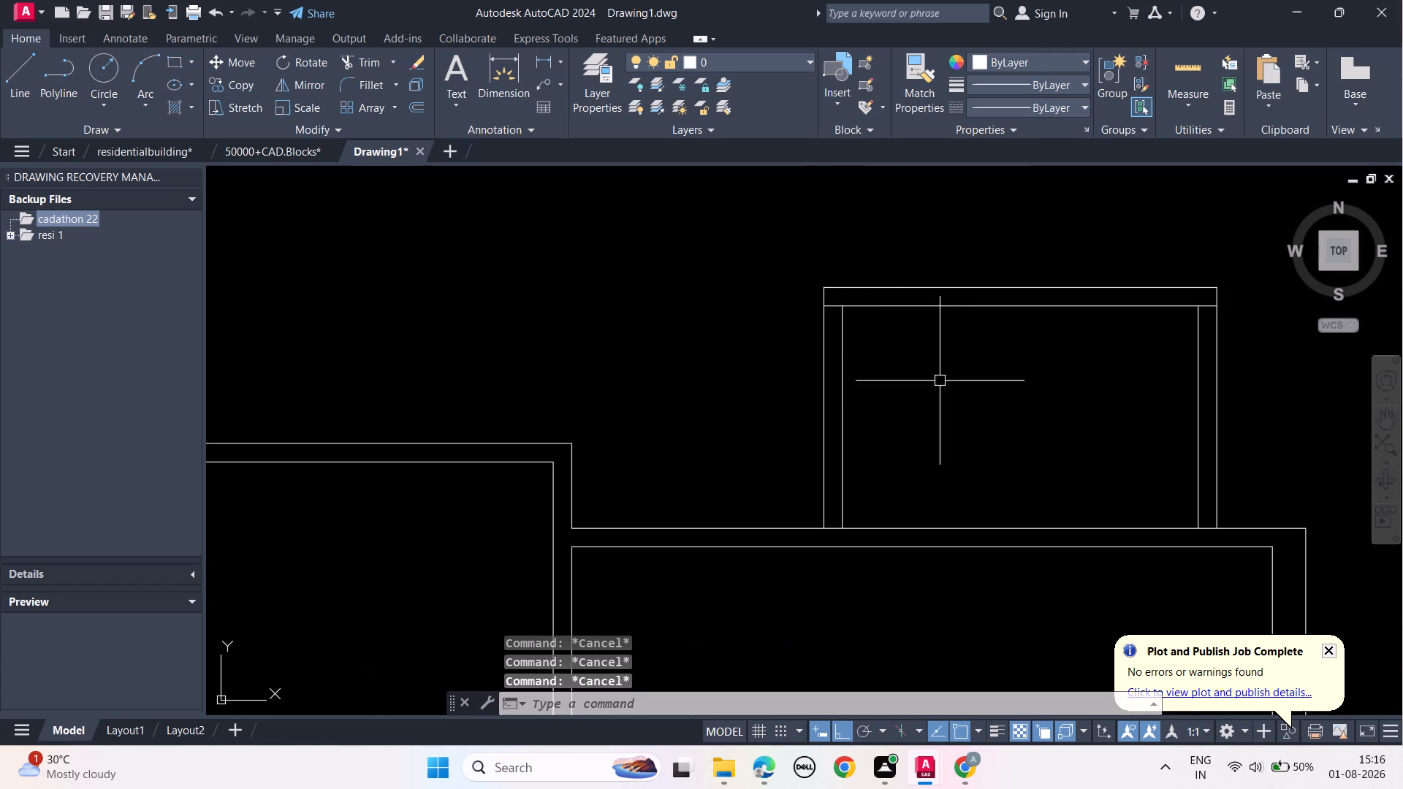
{"action": "middle_click_drag", "start_coordinate": [943, 382], "coordinate": [818, 416]}
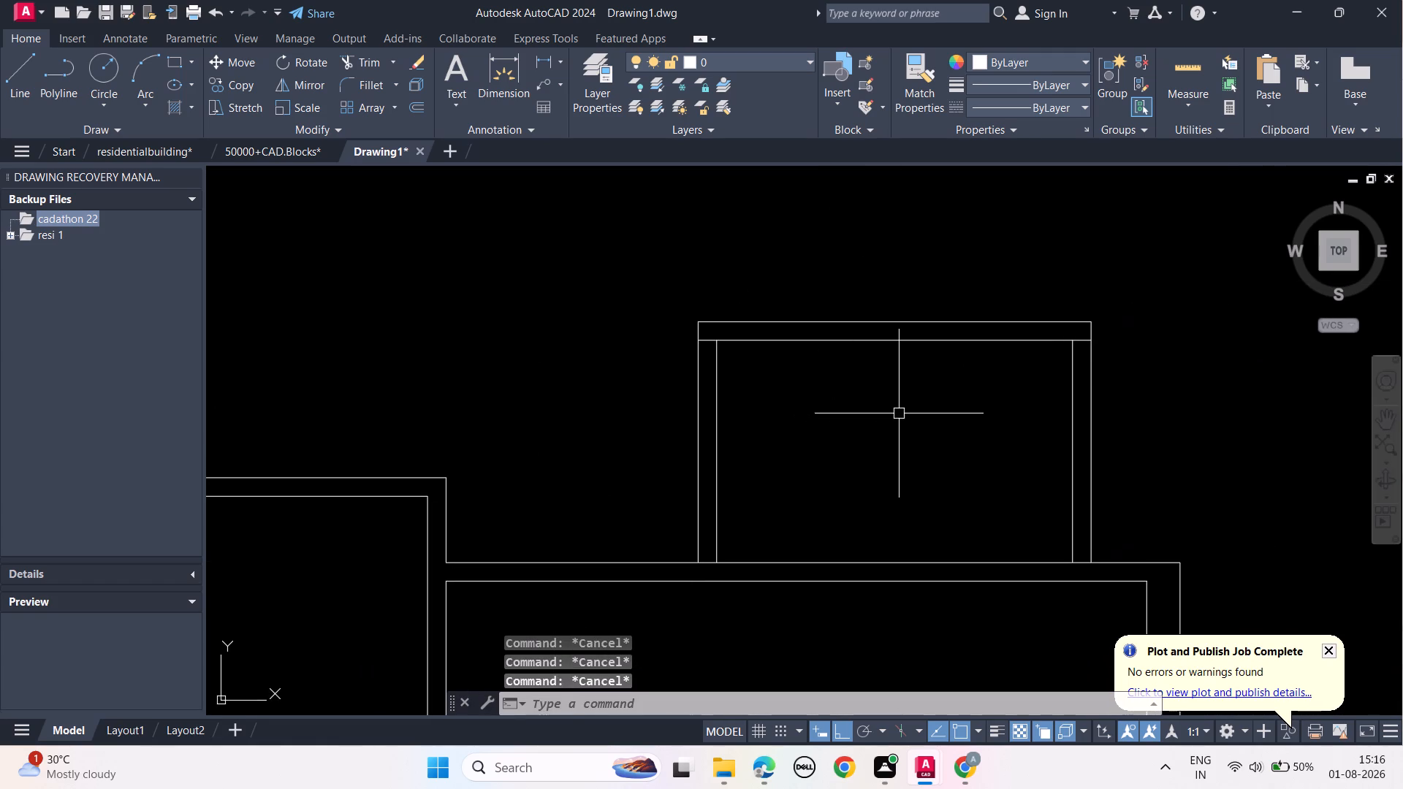
{"action": "middle_click_drag", "start_coordinate": [899, 413], "coordinate": [834, 422]}
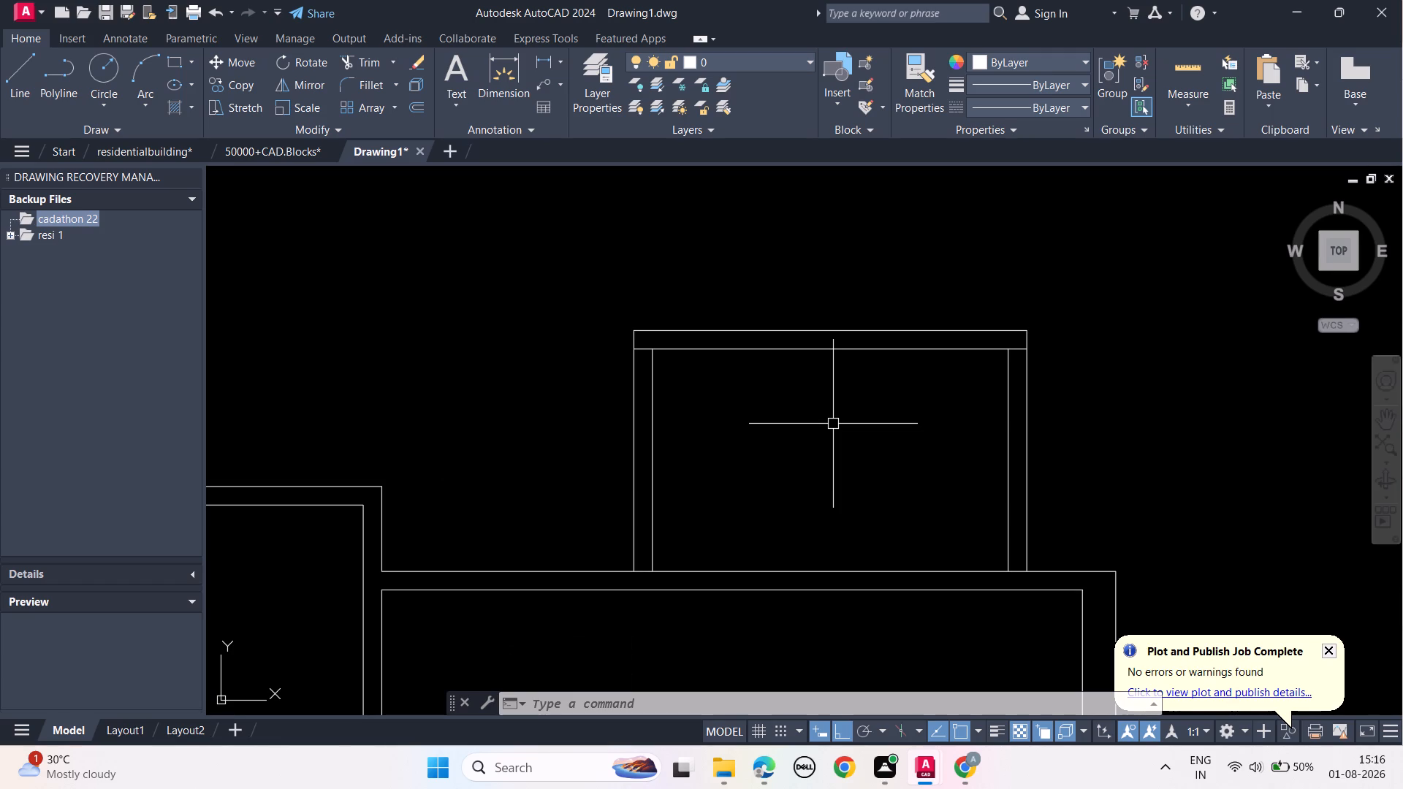
{"action": "middle_click_drag", "start_coordinate": [840, 393], "coordinate": [818, 484]}
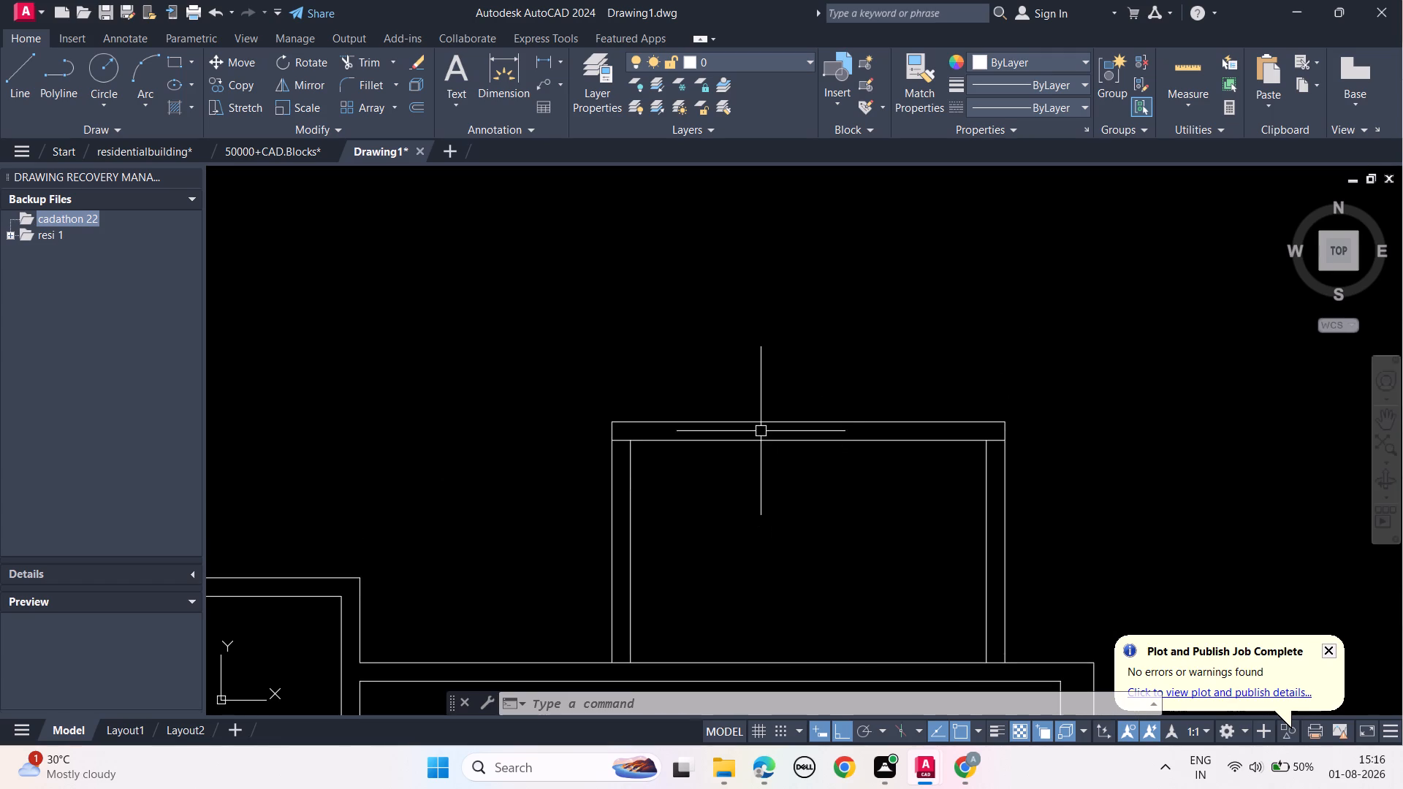
{"action": "left_click", "coordinate": [761, 422]}
{"action": "type", "text": "off"}
{"action": "left_click", "coordinate": [821, 461]}
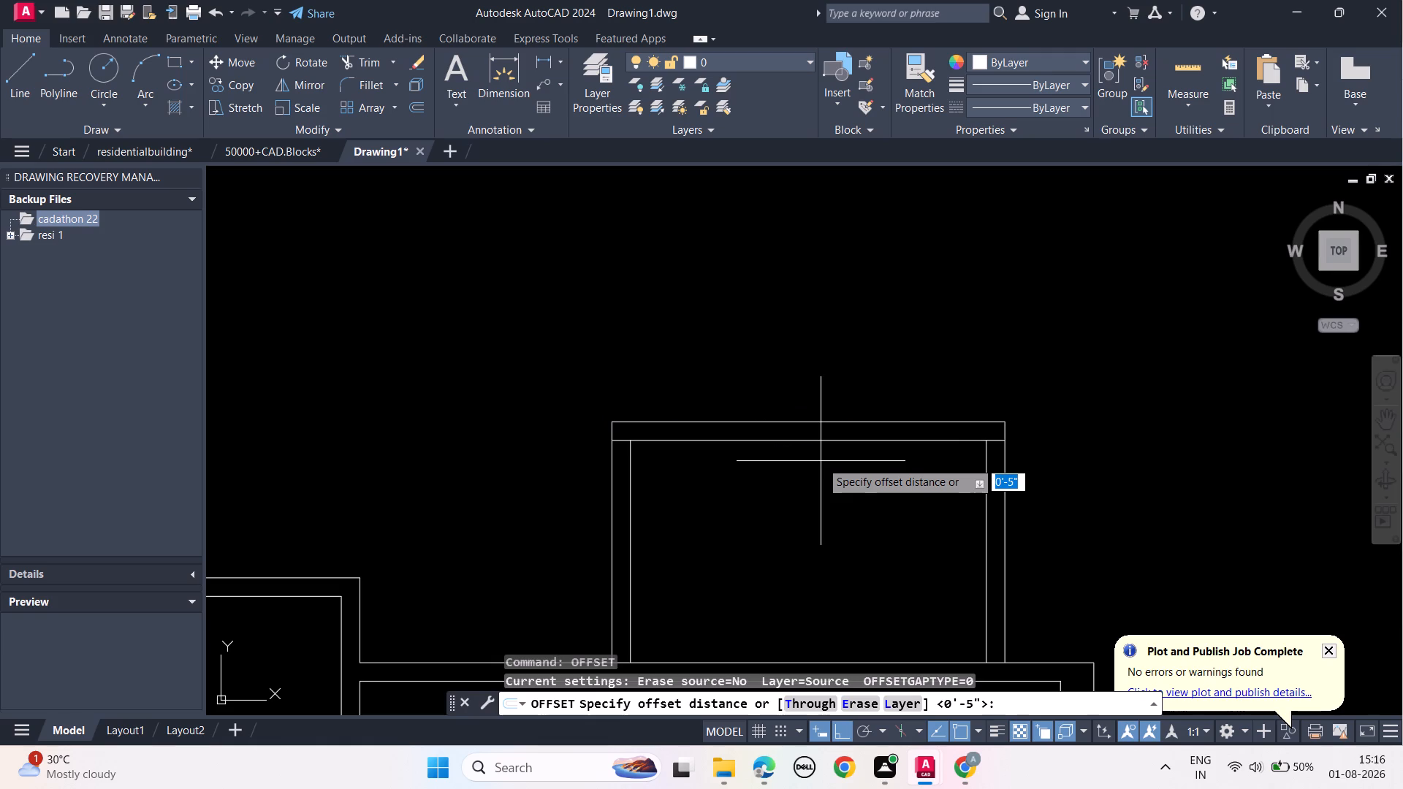
{"action": "type", "text": "5'"}
{"action": "key", "text": "Return"}
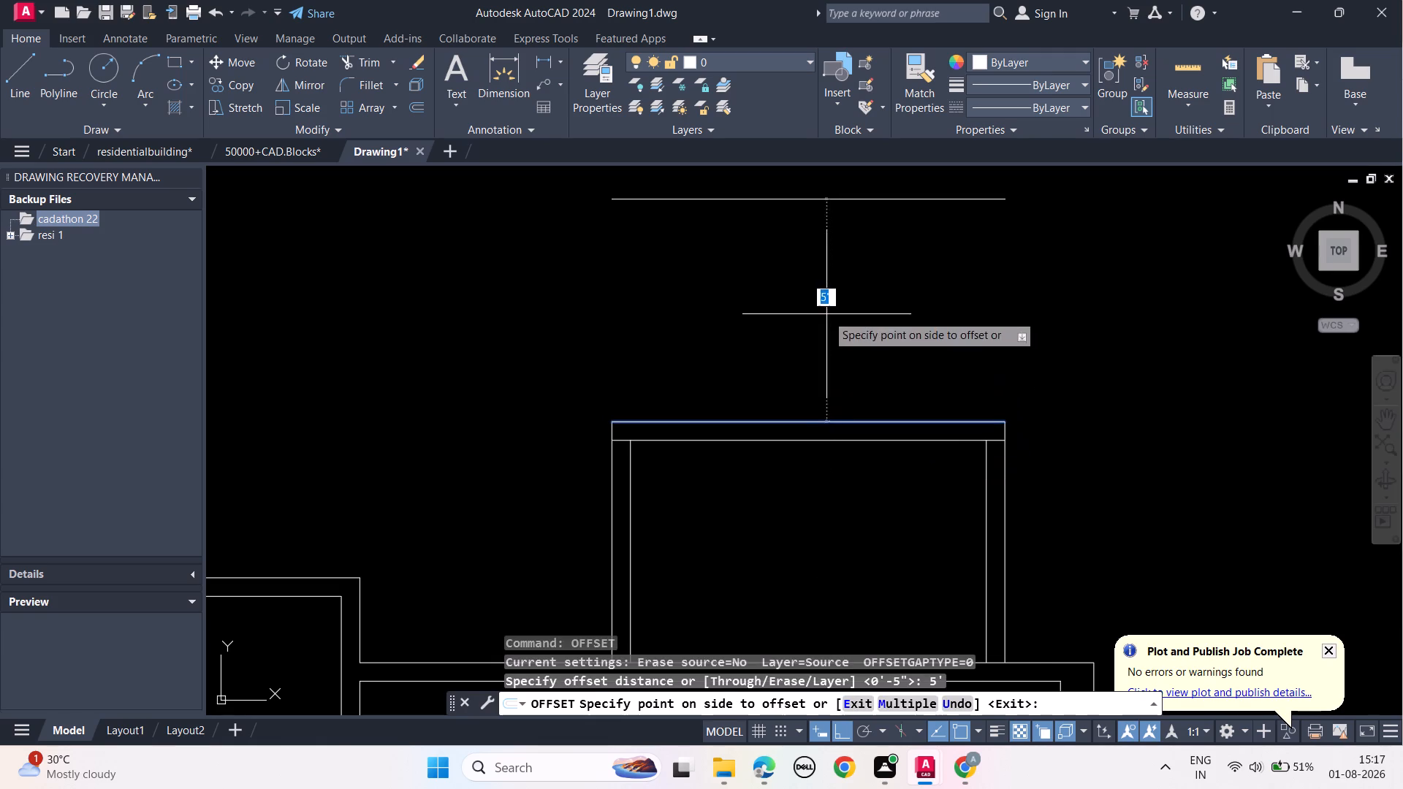
{"action": "left_click", "coordinate": [826, 314]}
{"action": "middle_click_drag", "start_coordinate": [826, 314], "coordinate": [783, 556]}
{"action": "key", "text": "Escape"}
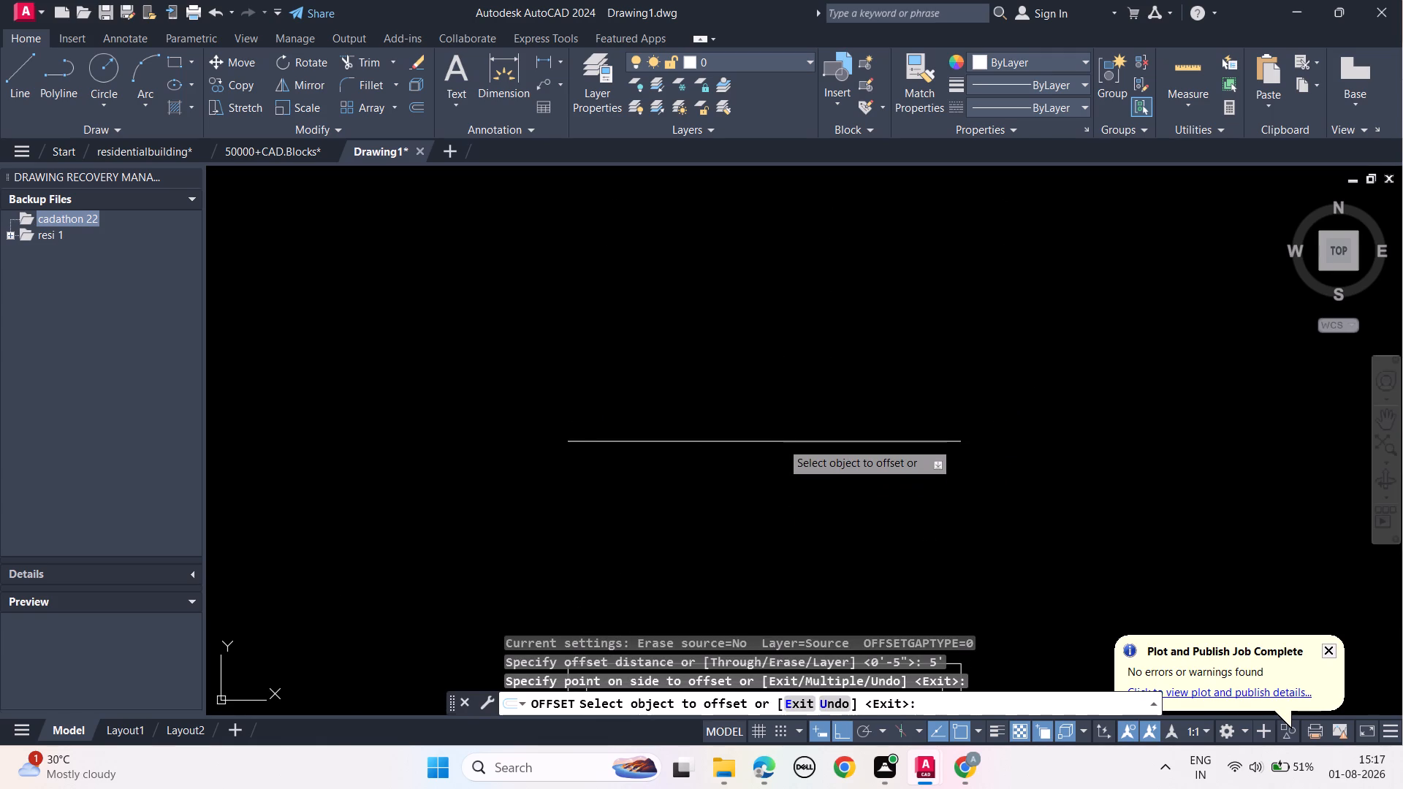
Offset the new slab underside line 5" upward to give the second slab its thickness.
{"action": "left_click", "coordinate": [781, 442]}
{"action": "key", "text": "o"}
{"action": "type", "text": "ff"}
{"action": "key", "text": "space"}
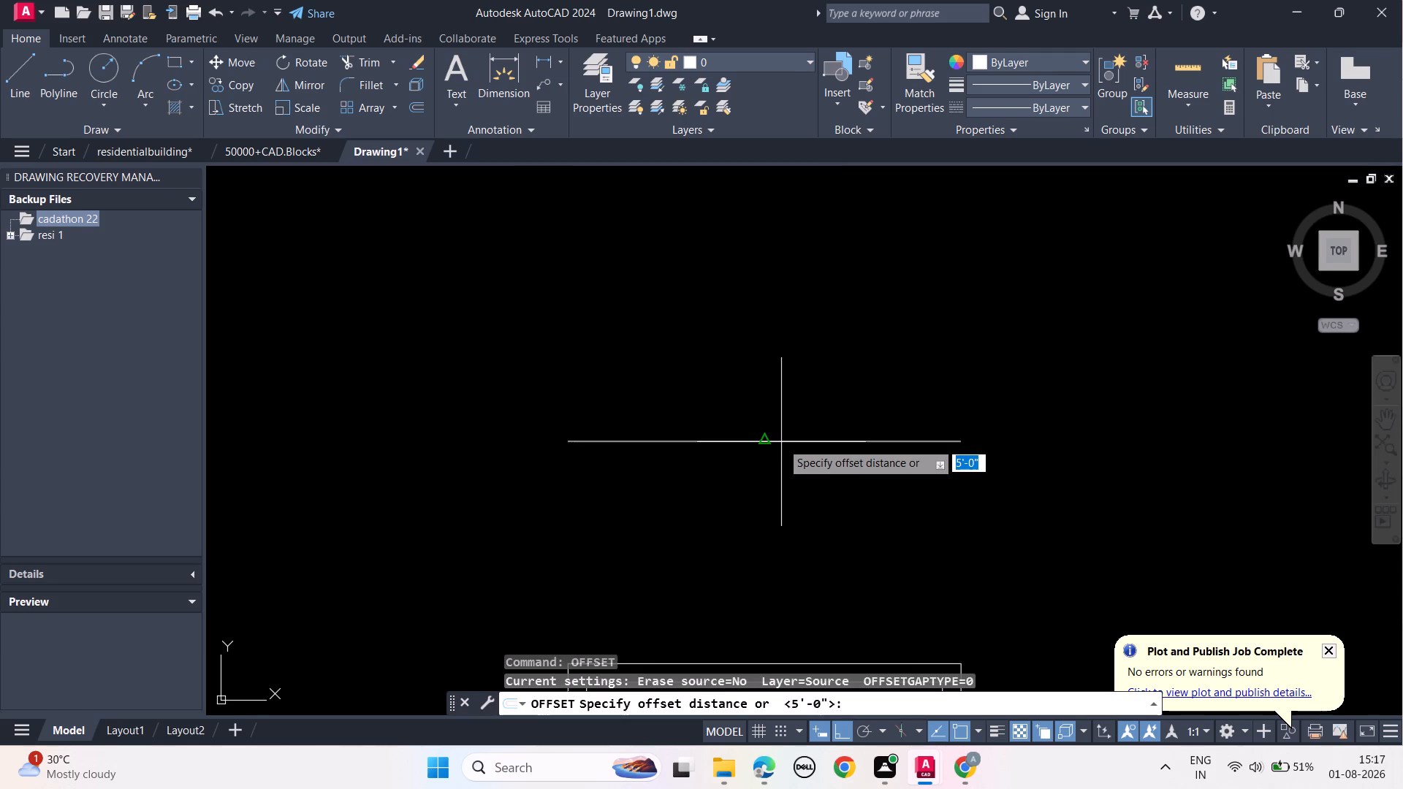
{"action": "type", "text": "5\""}
{"action": "key", "text": "Return"}
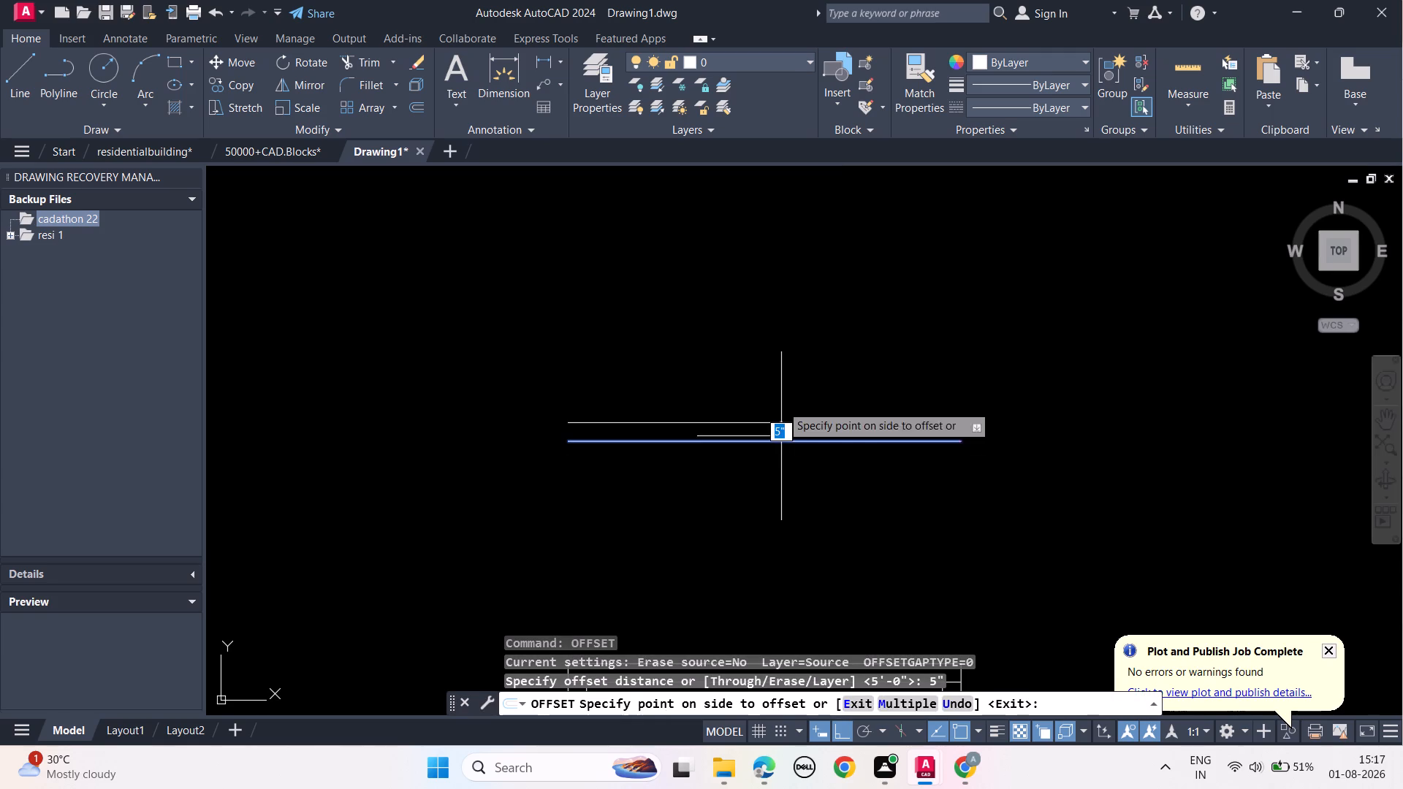
{"action": "left_click", "coordinate": [787, 366]}
{"action": "key", "text": "Escape"}
{"action": "key", "text": "Escape"}
{"action": "key", "text": "Escape"}
{"action": "key", "text": "Escape"}
Offset the second slab's top line 5' upward for the underside of the third slab.
{"action": "scroll", "coordinate": [787, 366], "scroll_direction": "down", "scroll_amount": 1}
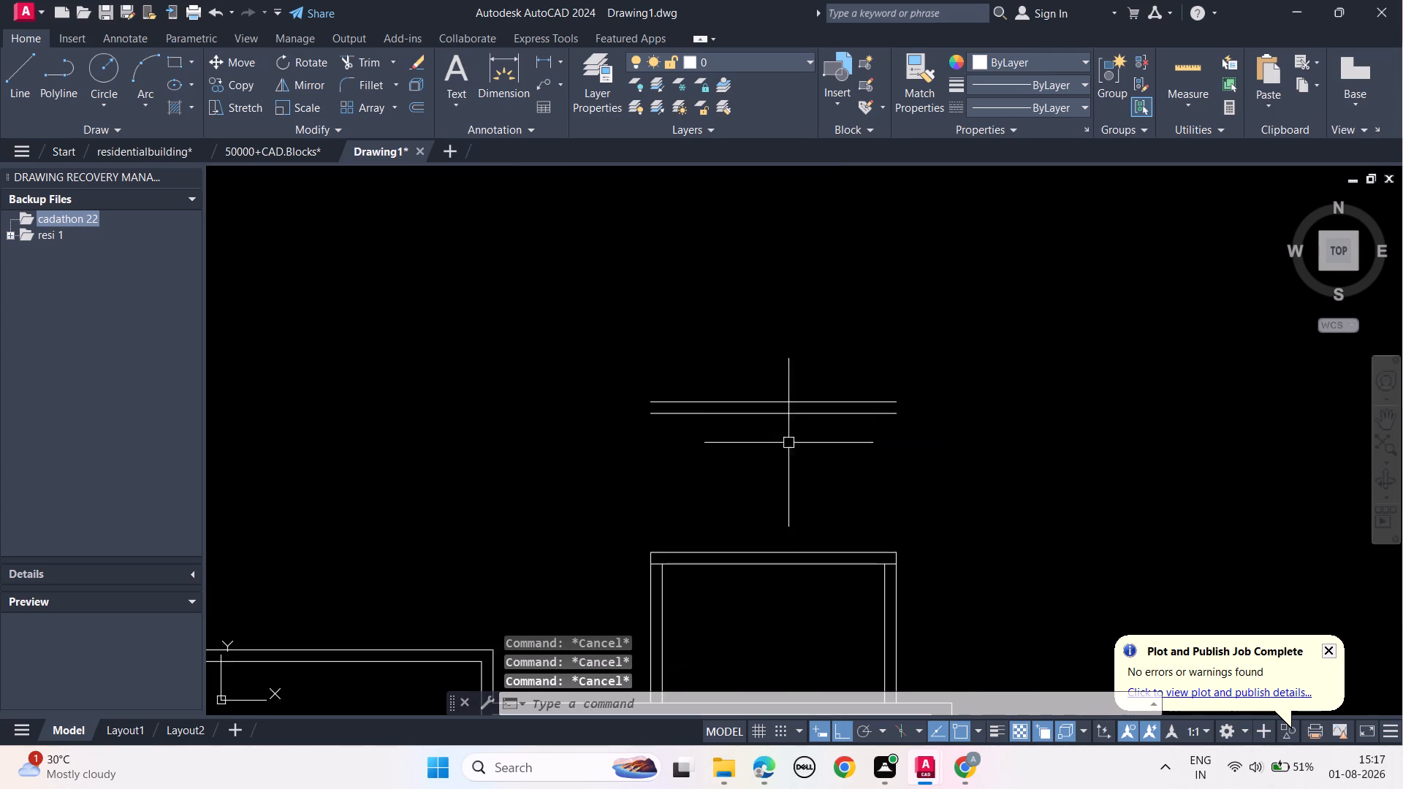
{"action": "middle_click_drag", "start_coordinate": [792, 495], "coordinate": [788, 339]}
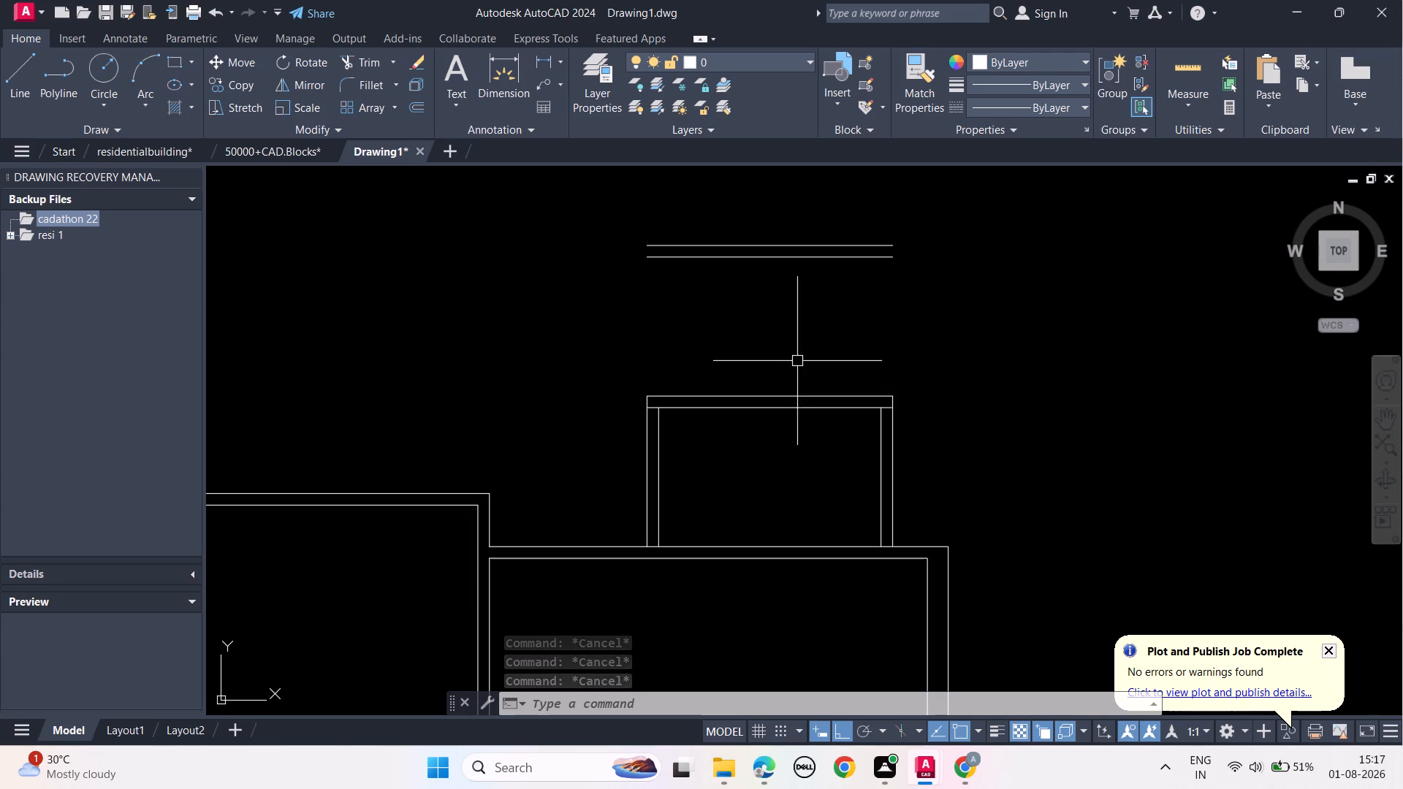
{"action": "middle_click_drag", "start_coordinate": [797, 359], "coordinate": [783, 519]}
{"action": "left_click", "coordinate": [748, 403]}
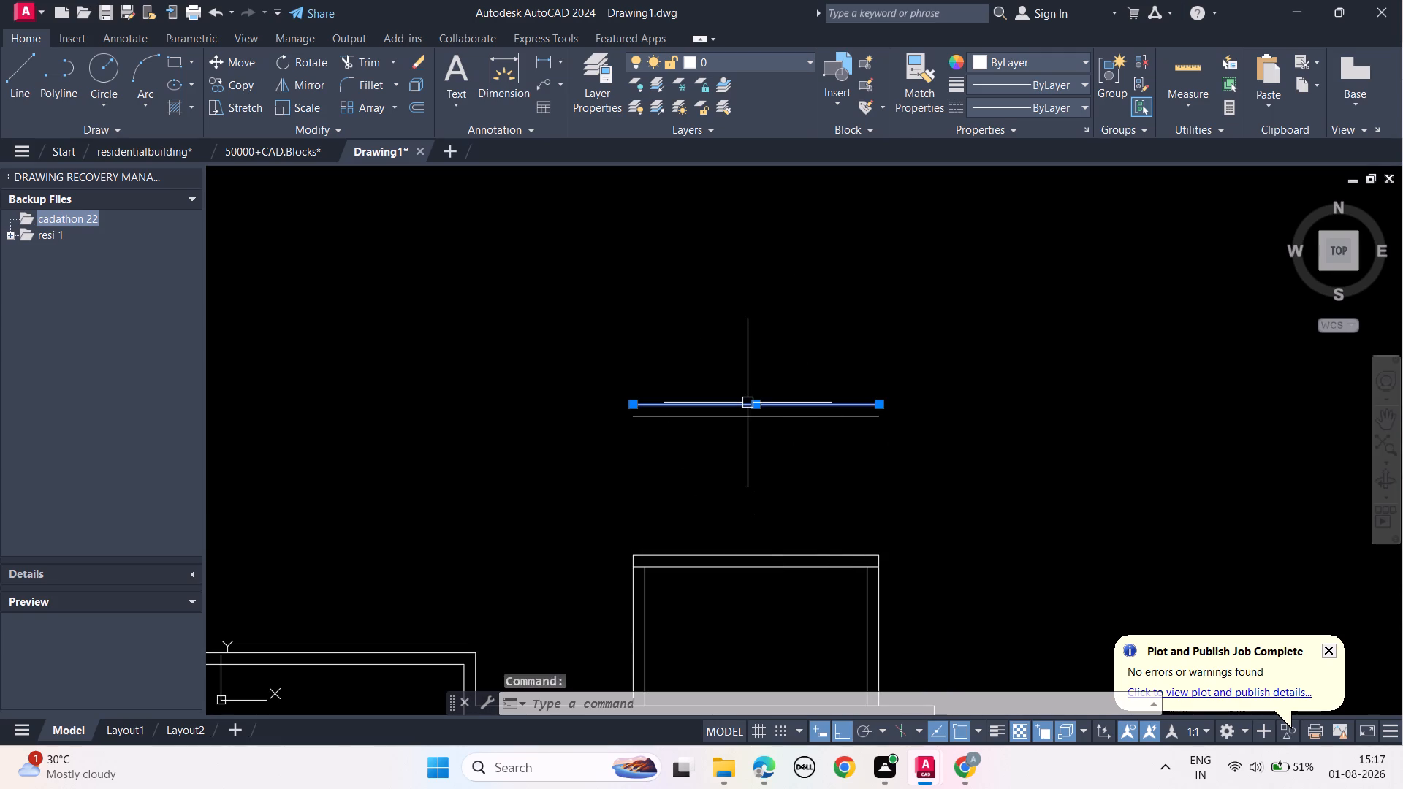
{"action": "type", "text": "ogg"}
{"action": "key", "text": "BackSpace"}
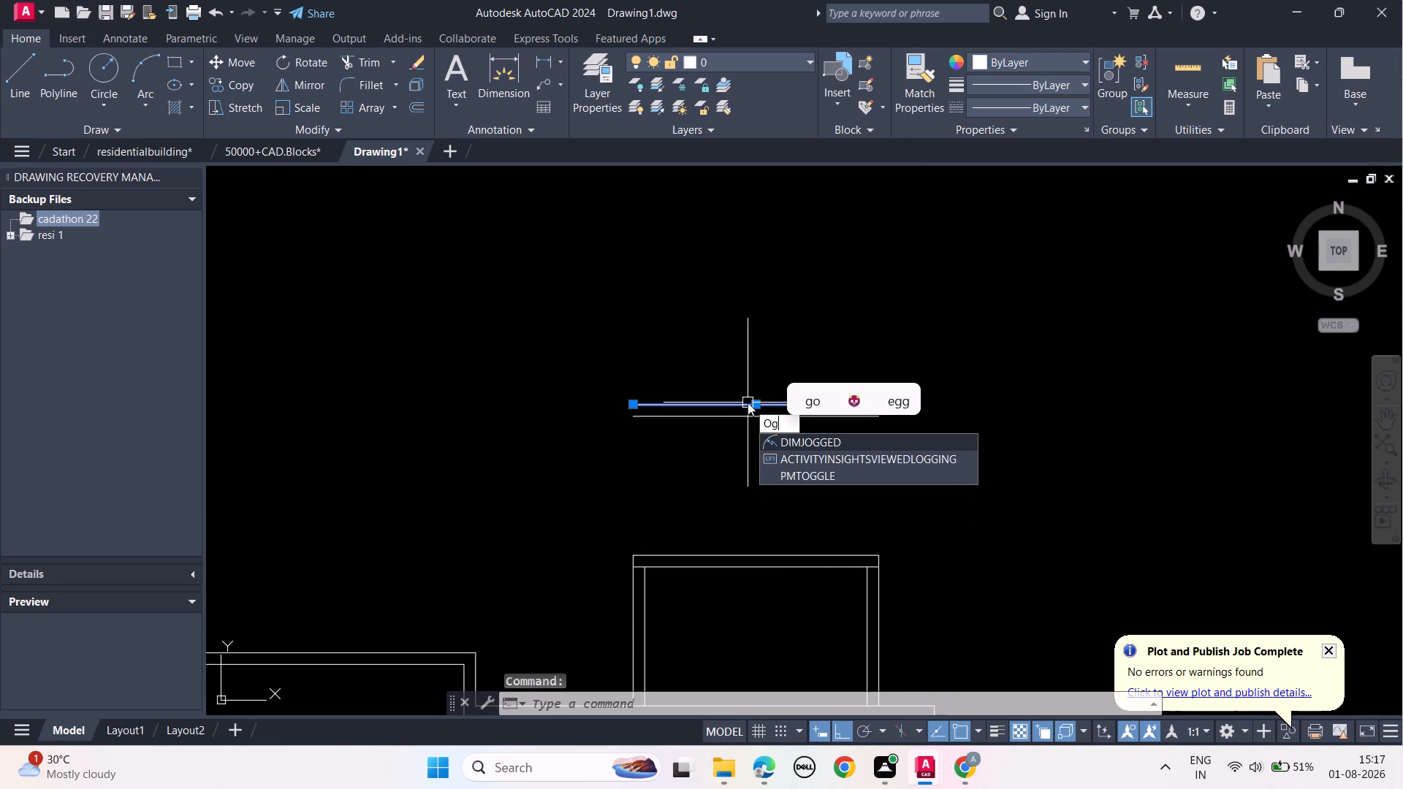
{"action": "key", "text": "BackSpace"}
{"action": "key", "text": "f"}
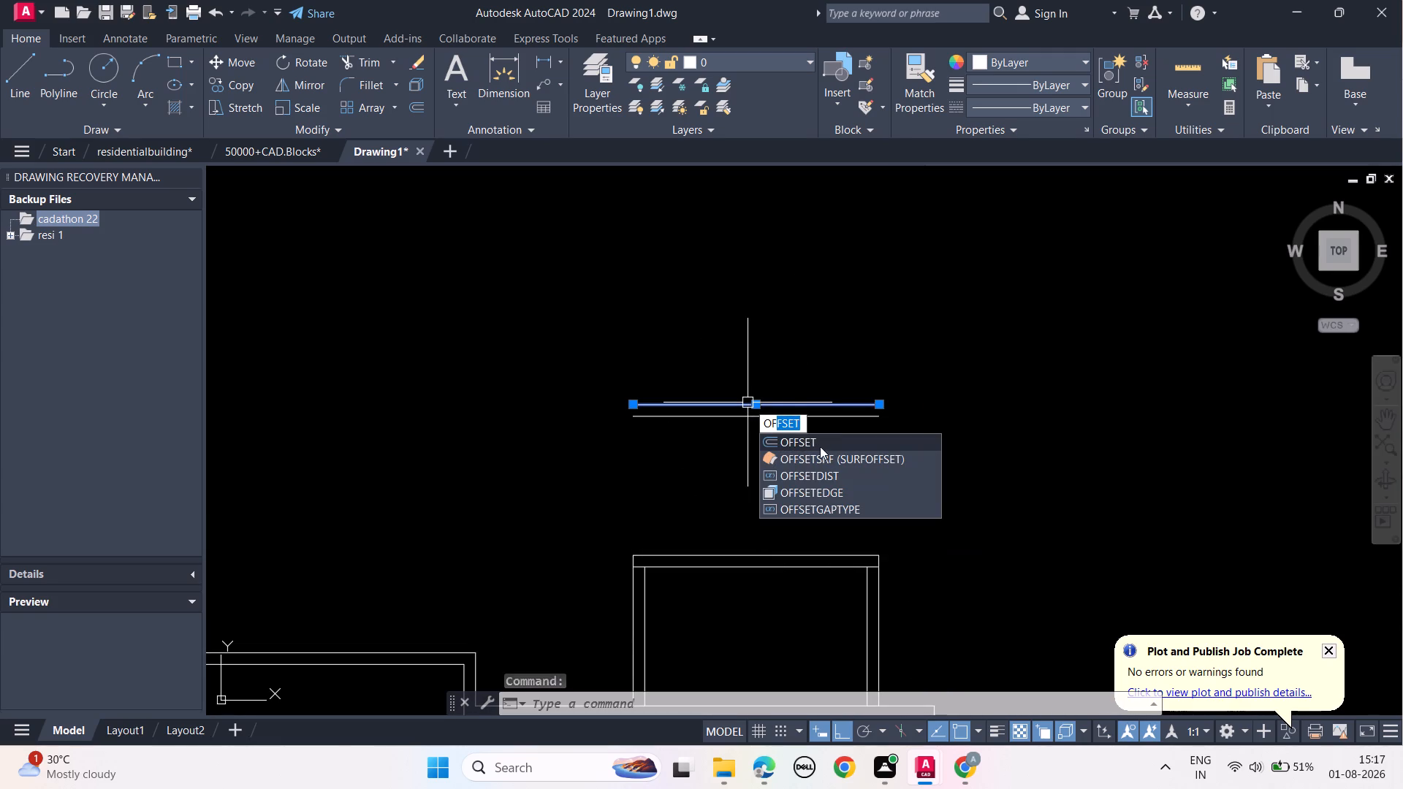
{"action": "left_click", "coordinate": [815, 434]}
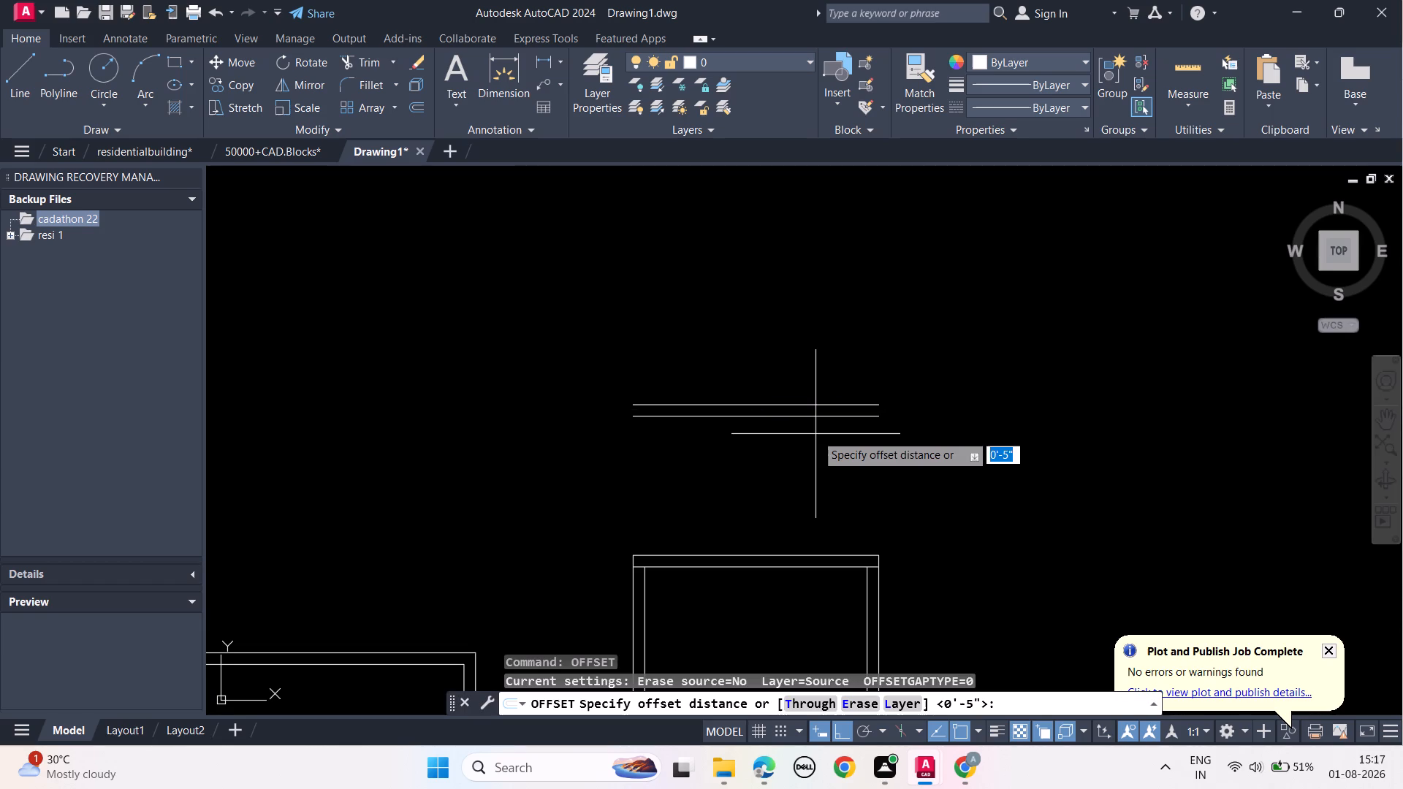
{"action": "key", "text": "5"}
{"action": "key", "text": "apostrophe"}
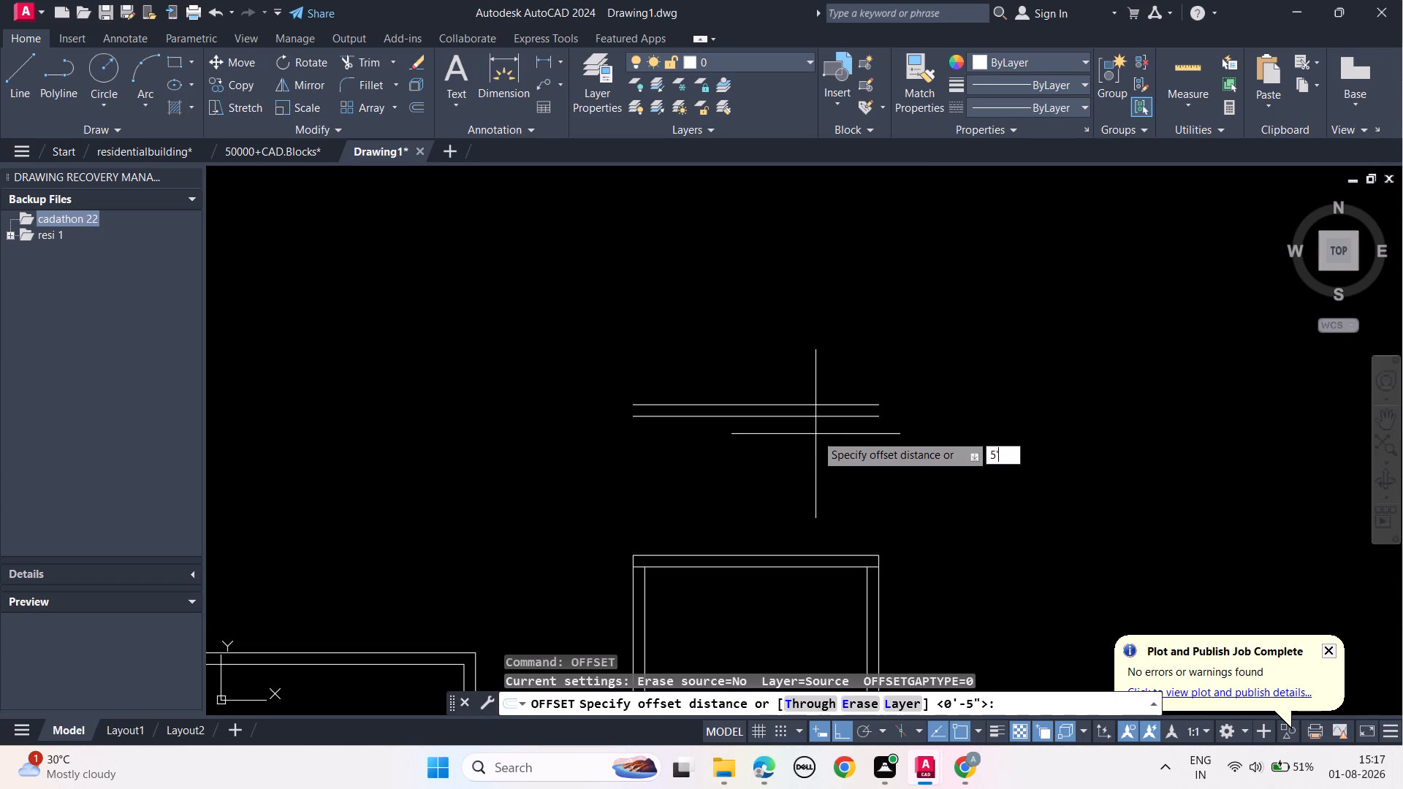
{"action": "key", "text": "Return"}
{"action": "left_click", "coordinate": [812, 294]}
{"action": "key", "text": "Escape"}
{"action": "key", "text": "Escape"}
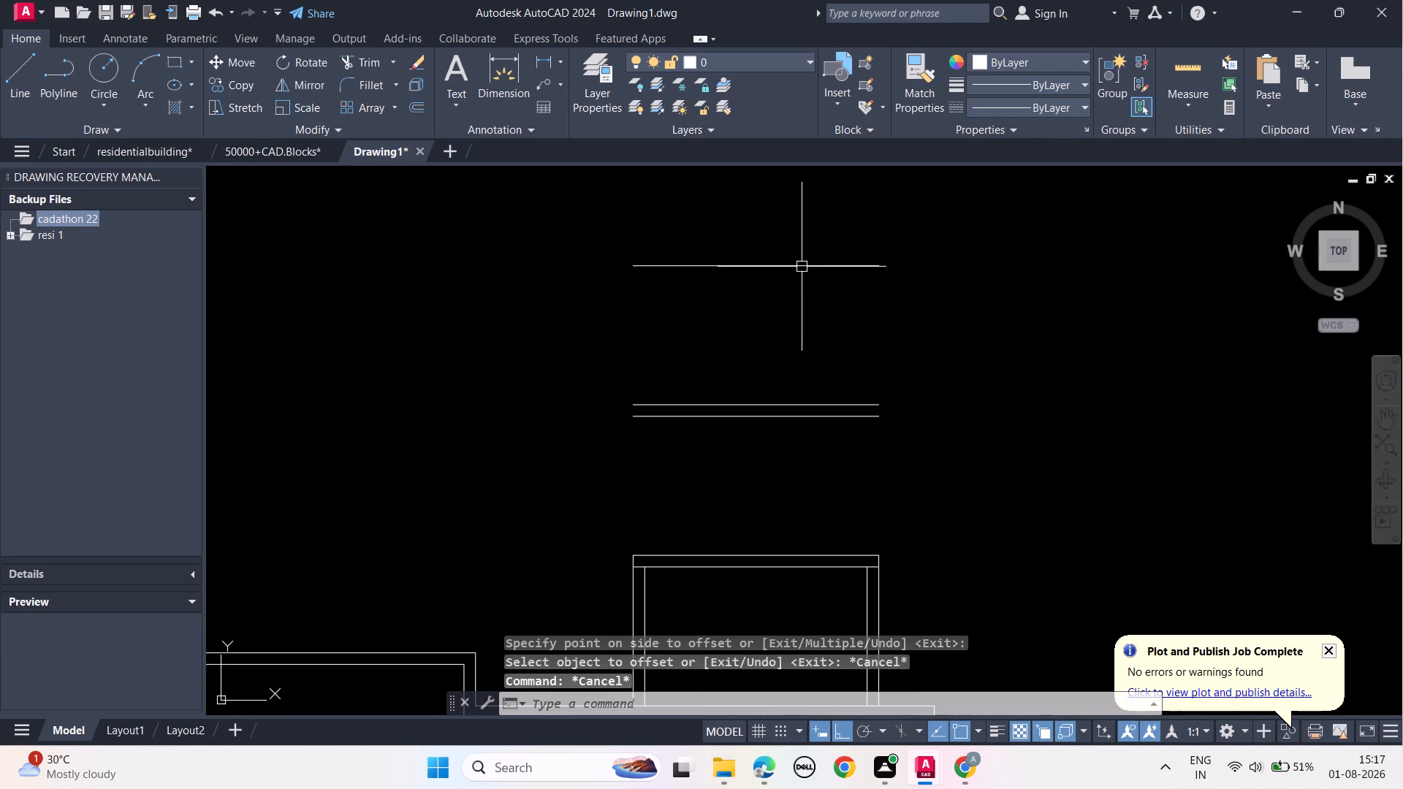
Offset the third slab's underside line 5" upward to complete its thickness.
{"action": "left_click", "coordinate": [798, 264]}
{"action": "type", "text": "off"}
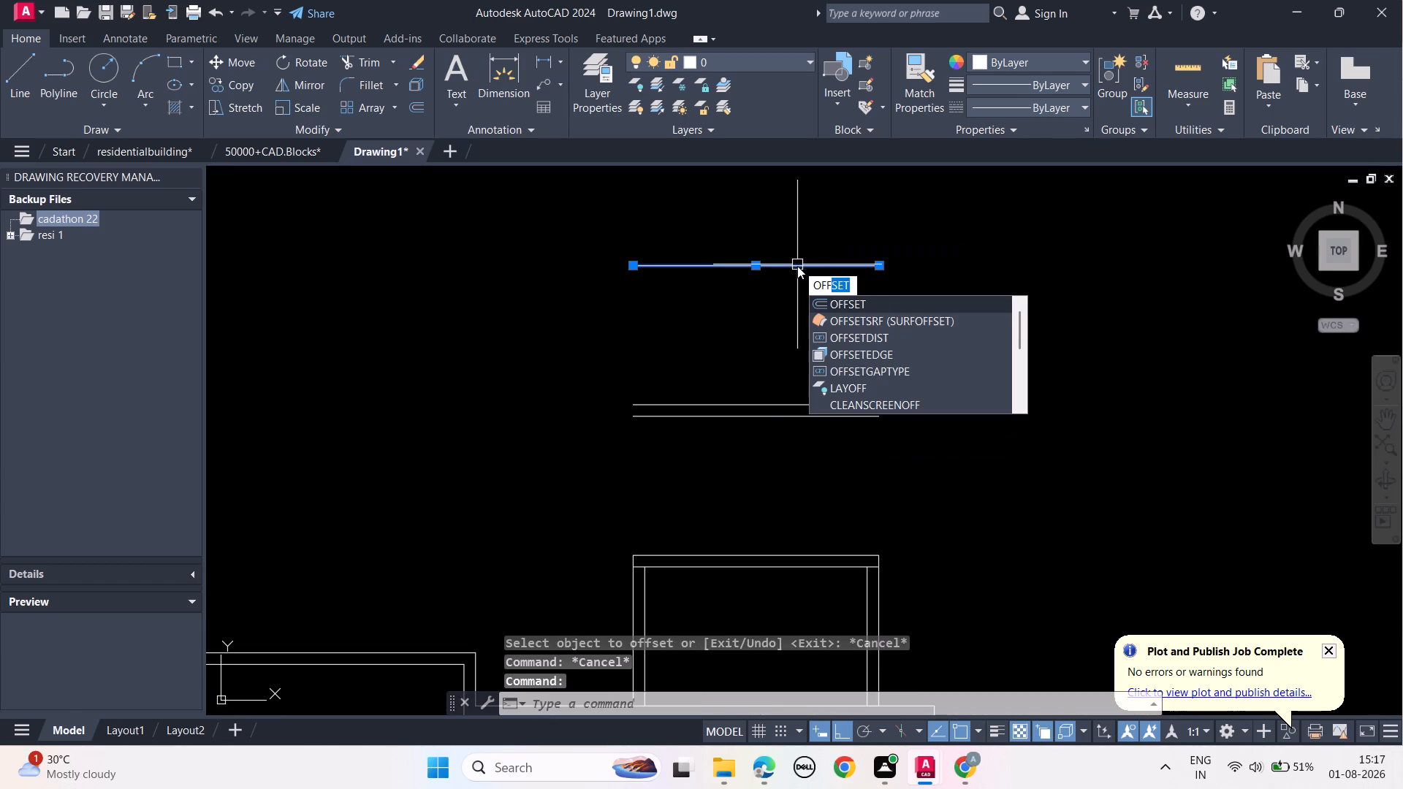
{"action": "left_click", "coordinate": [845, 302]}
{"action": "type", "text": "5\""}
{"action": "key", "text": "Return"}
{"action": "middle_click_drag", "start_coordinate": [845, 297], "coordinate": [826, 452]}
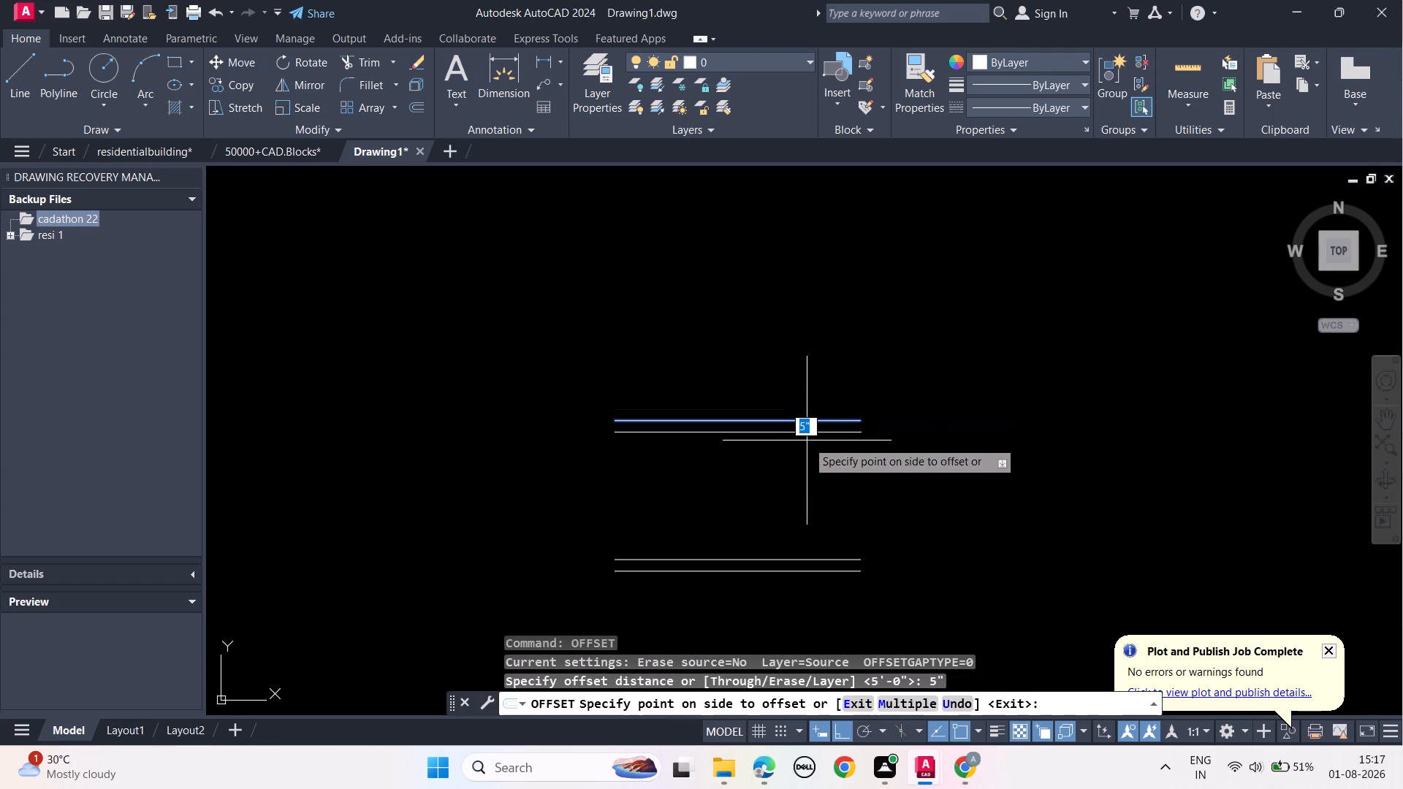
{"action": "left_click", "coordinate": [802, 355]}
{"action": "key", "text": "Escape"}
{"action": "key", "text": "Escape"}
{"action": "key", "text": "Escape"}
{"action": "key", "text": "Escape"}
Stretch the rooftop room's right wall outer line up to the top edge of the third slab.
{"action": "scroll", "coordinate": [802, 355], "scroll_direction": "down", "scroll_amount": 2}
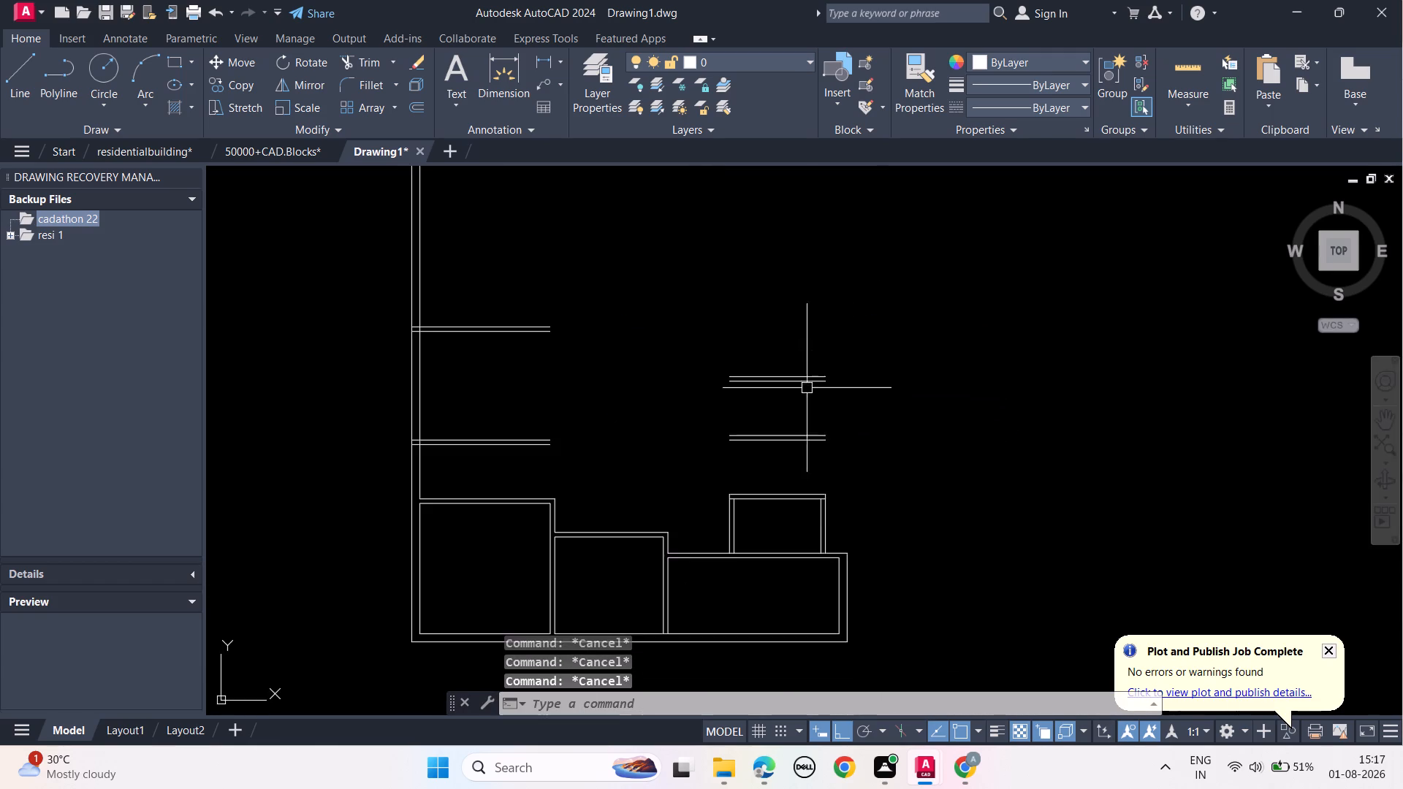
{"action": "middle_click_drag", "start_coordinate": [826, 446], "coordinate": [823, 426]}
{"action": "scroll", "coordinate": [814, 441], "scroll_direction": "up", "scroll_amount": 2}
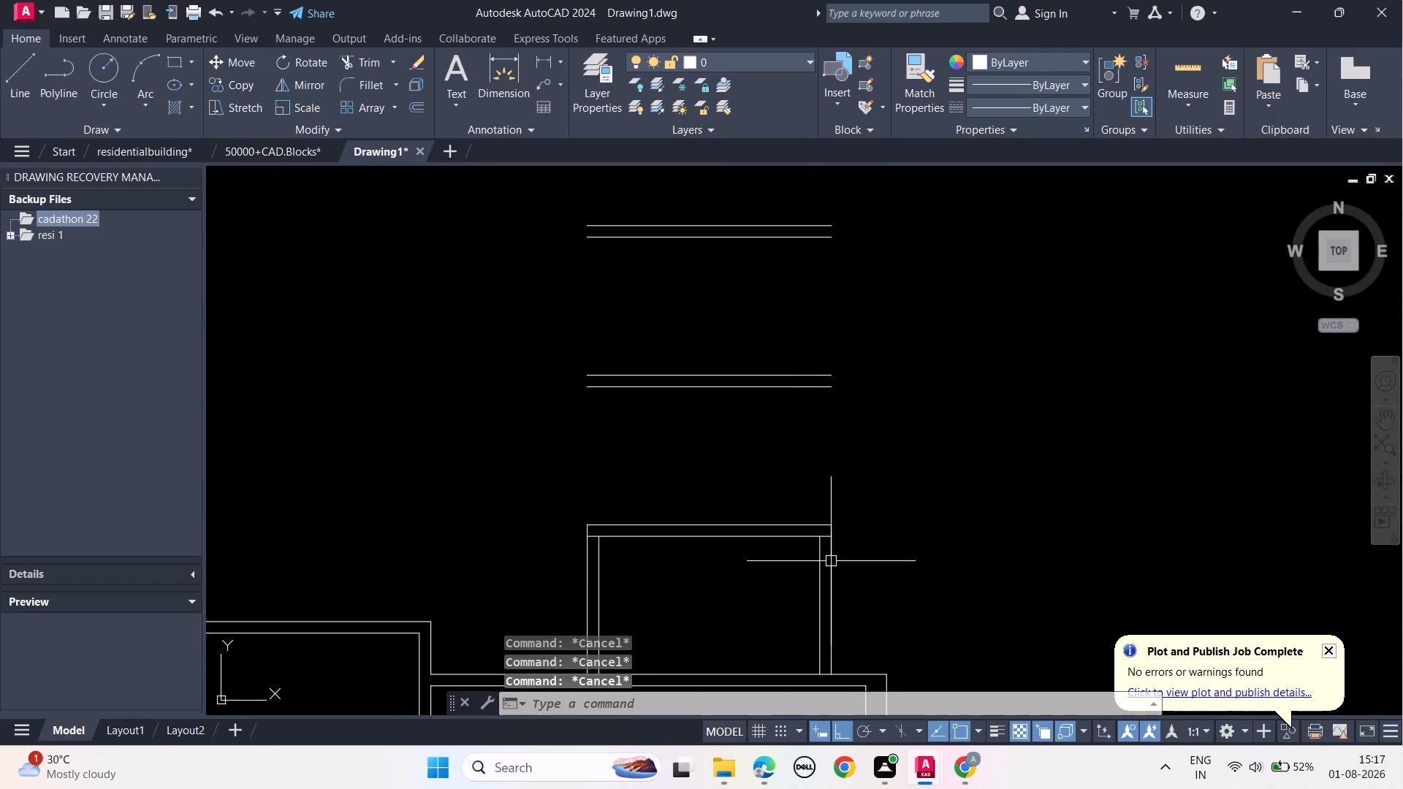
{"action": "left_click", "coordinate": [832, 563]}
{"action": "left_click", "coordinate": [832, 527]}
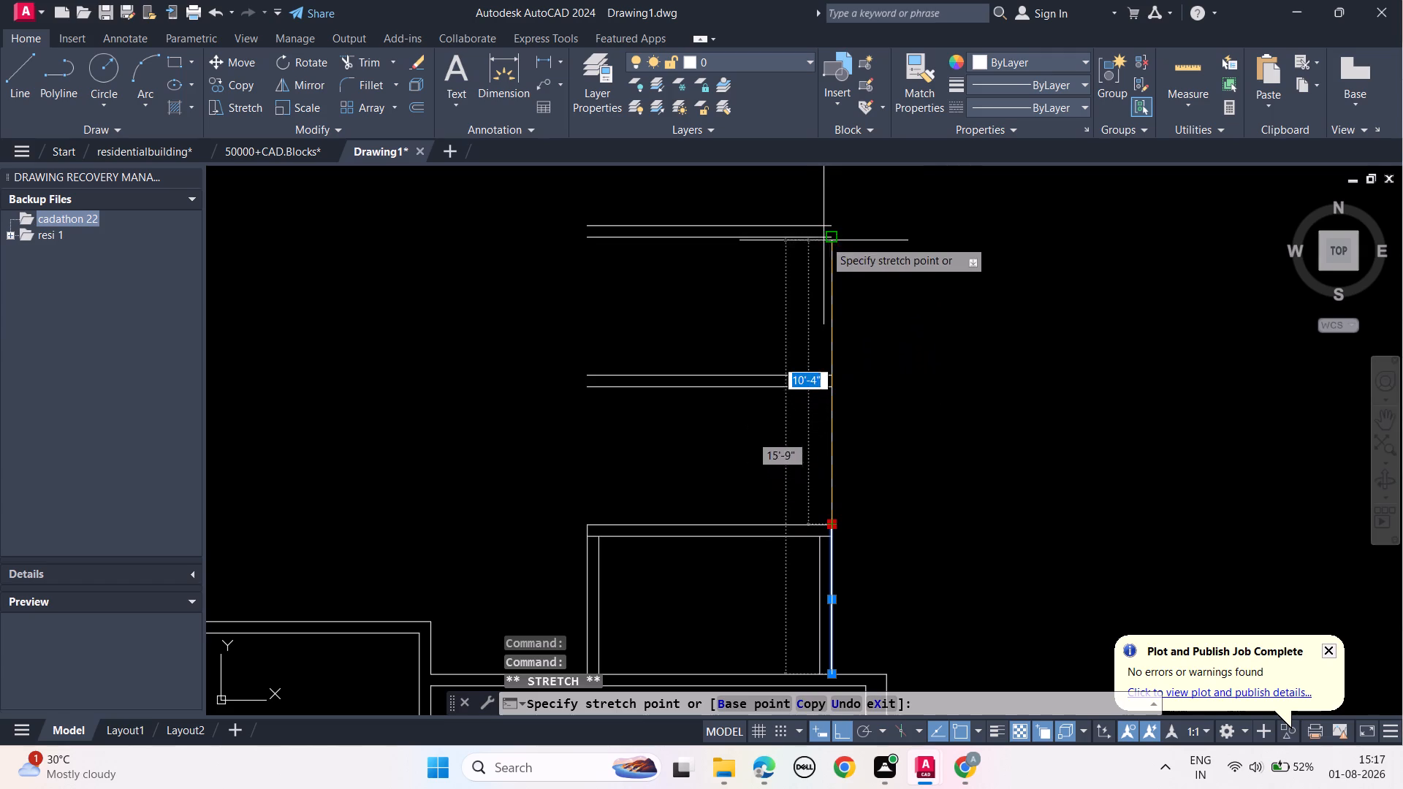
{"action": "scroll", "coordinate": [823, 232], "scroll_direction": "up", "scroll_amount": 3}
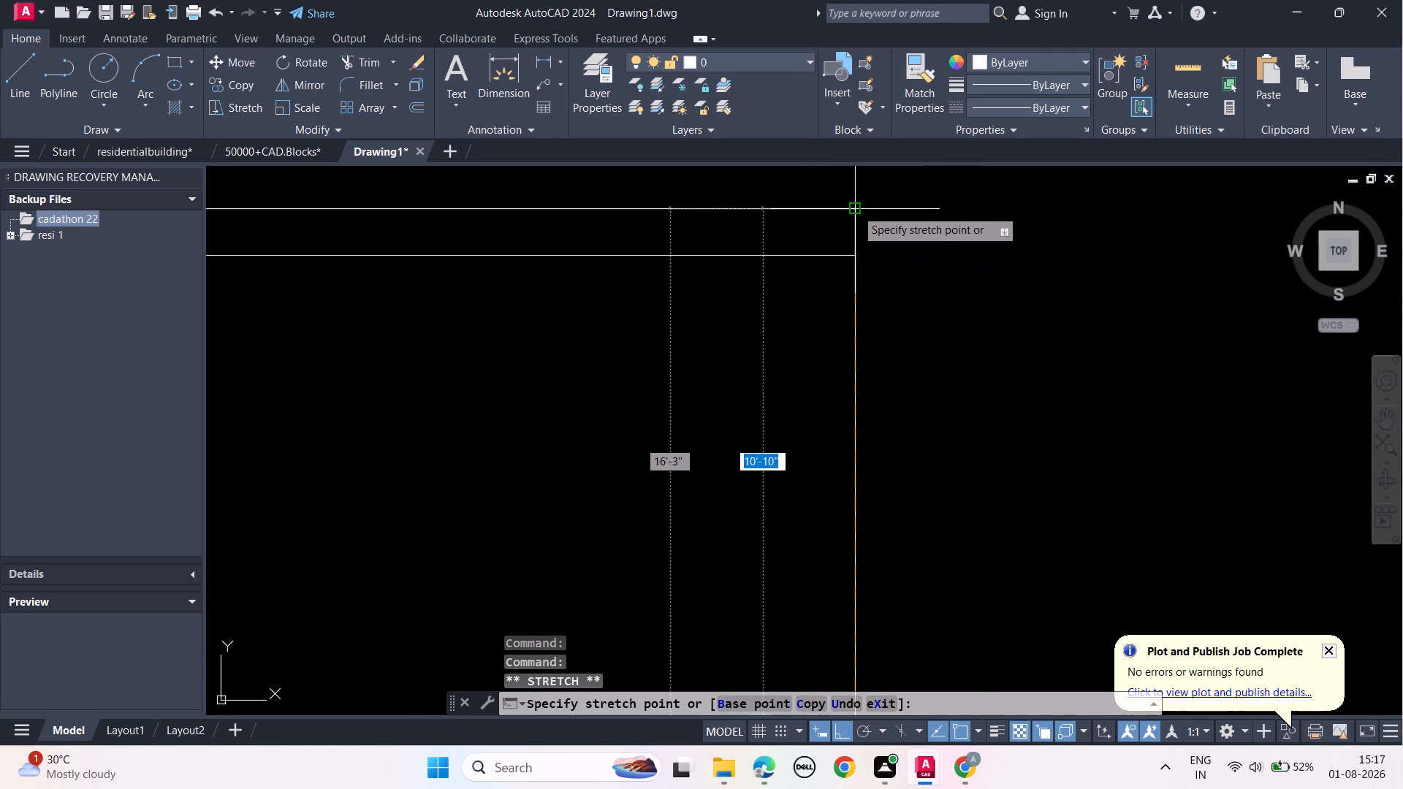
{"action": "left_click", "coordinate": [856, 209]}
{"action": "key", "text": "Escape"}
{"action": "key", "text": "Escape"}
{"action": "key", "text": "Escape"}
{"action": "scroll", "coordinate": [943, 324], "scroll_direction": "down", "scroll_amount": 3}
{"action": "middle_click_drag", "start_coordinate": [963, 381], "coordinate": [963, 366]}
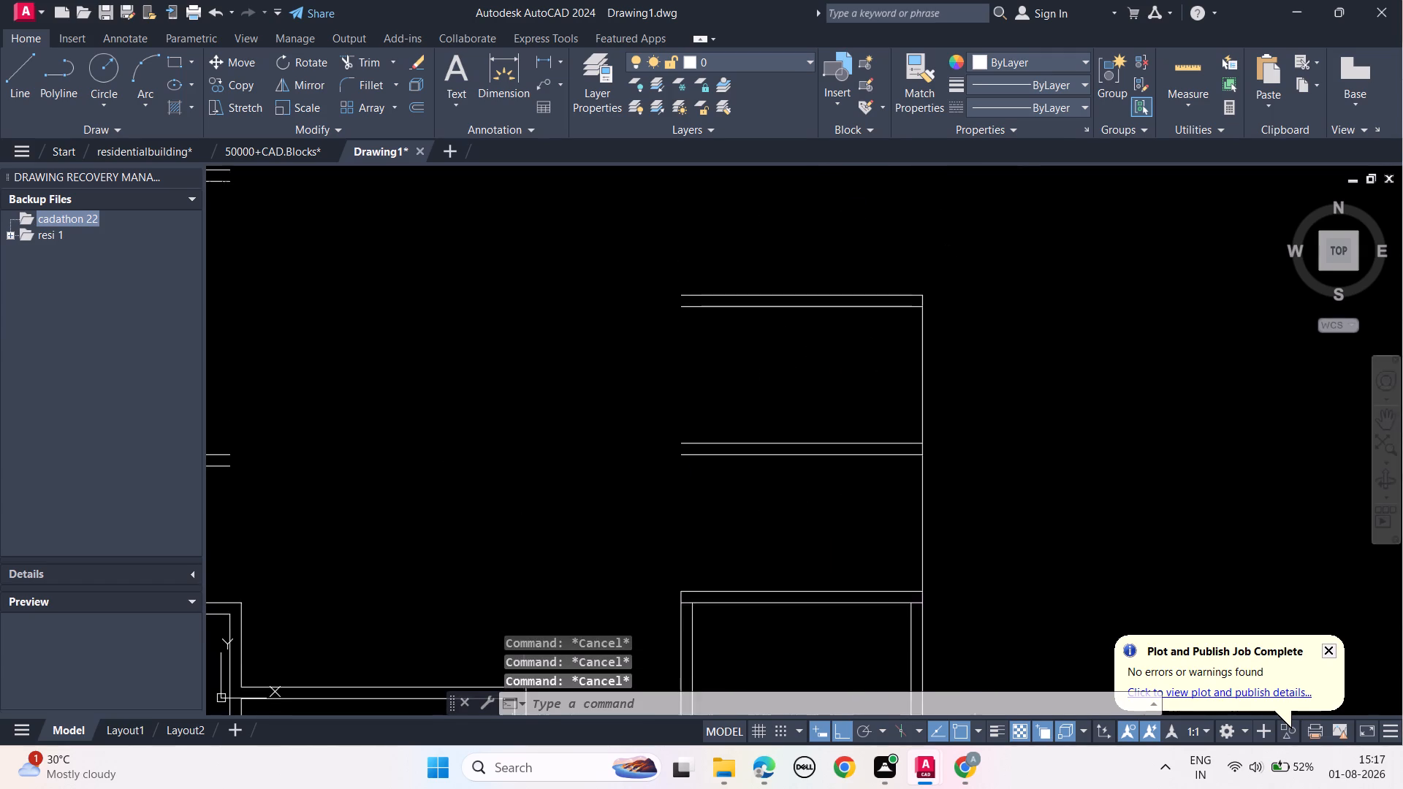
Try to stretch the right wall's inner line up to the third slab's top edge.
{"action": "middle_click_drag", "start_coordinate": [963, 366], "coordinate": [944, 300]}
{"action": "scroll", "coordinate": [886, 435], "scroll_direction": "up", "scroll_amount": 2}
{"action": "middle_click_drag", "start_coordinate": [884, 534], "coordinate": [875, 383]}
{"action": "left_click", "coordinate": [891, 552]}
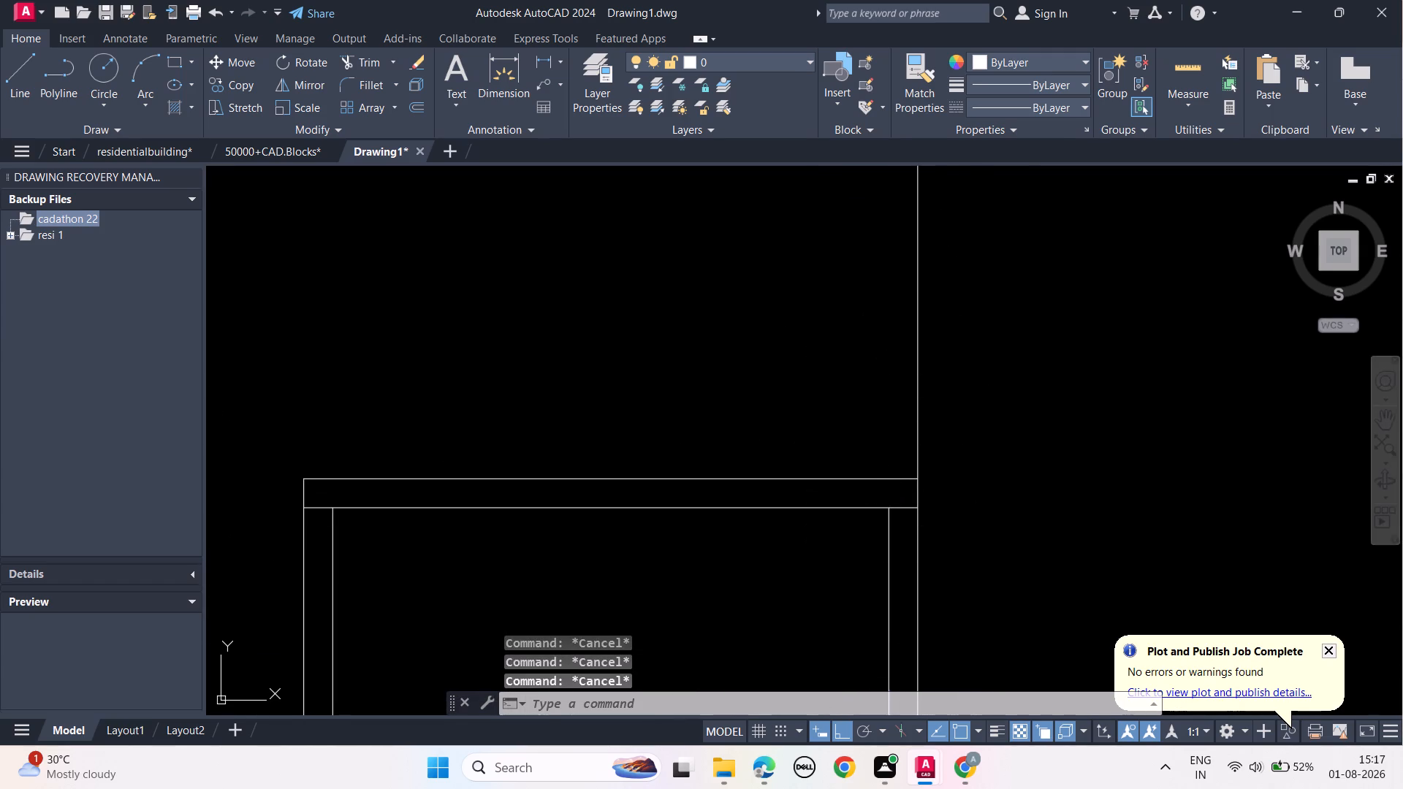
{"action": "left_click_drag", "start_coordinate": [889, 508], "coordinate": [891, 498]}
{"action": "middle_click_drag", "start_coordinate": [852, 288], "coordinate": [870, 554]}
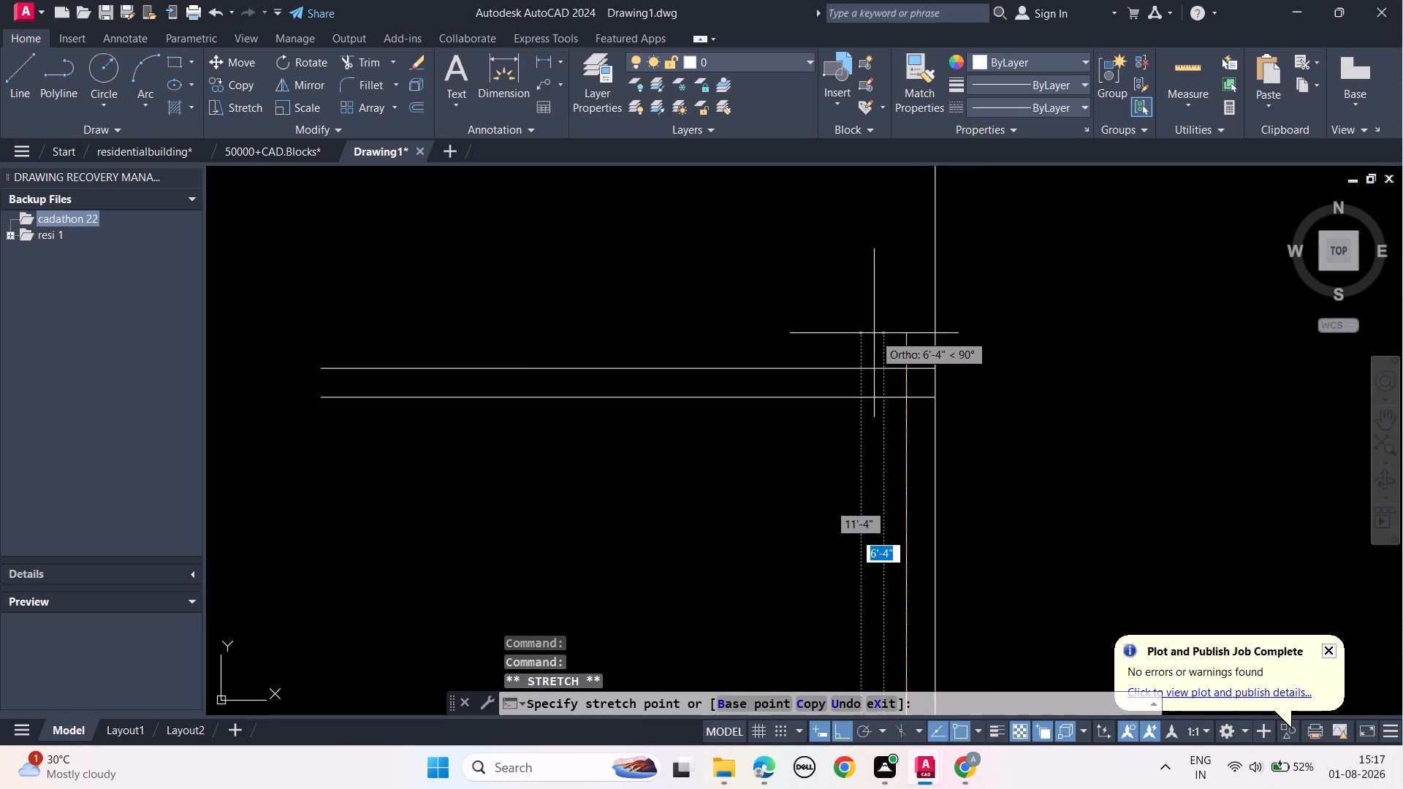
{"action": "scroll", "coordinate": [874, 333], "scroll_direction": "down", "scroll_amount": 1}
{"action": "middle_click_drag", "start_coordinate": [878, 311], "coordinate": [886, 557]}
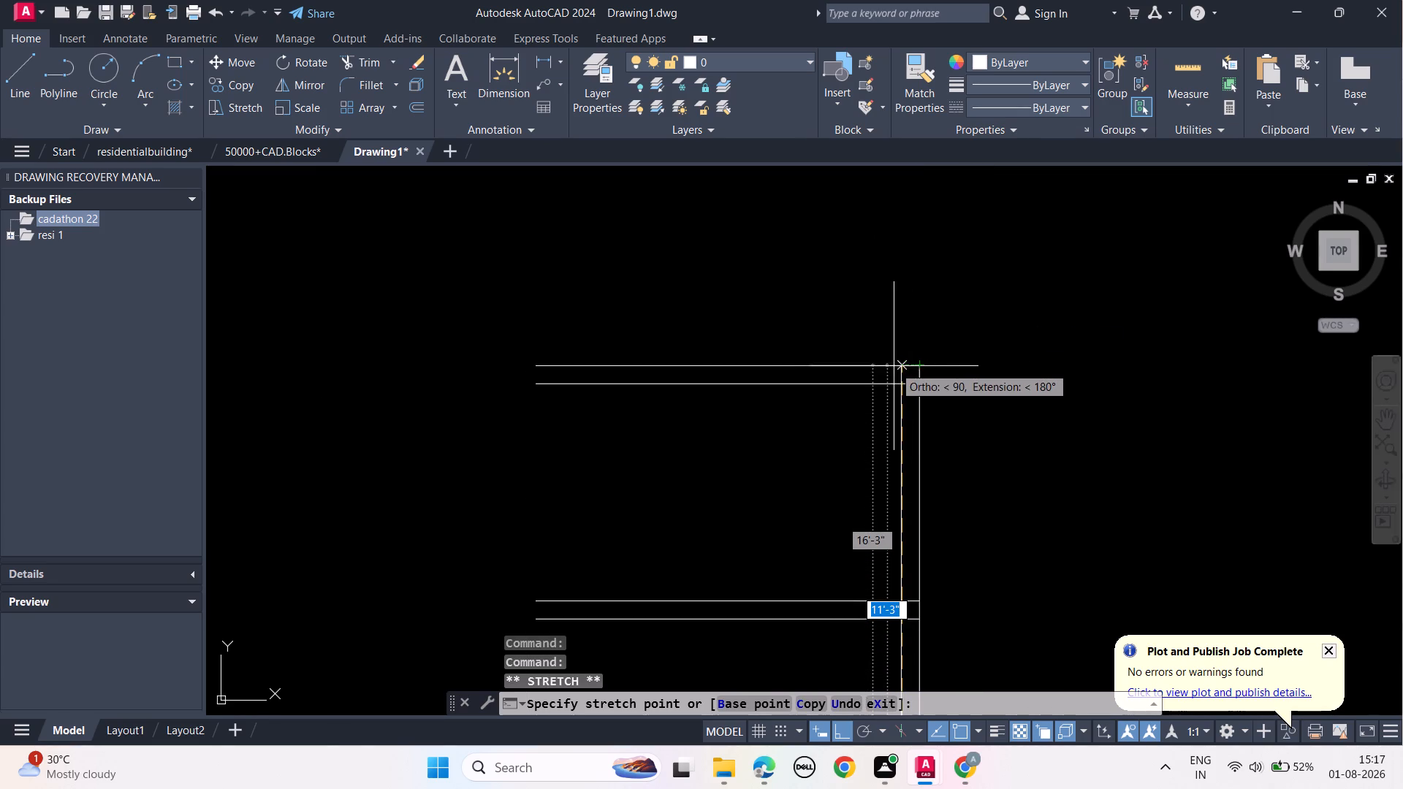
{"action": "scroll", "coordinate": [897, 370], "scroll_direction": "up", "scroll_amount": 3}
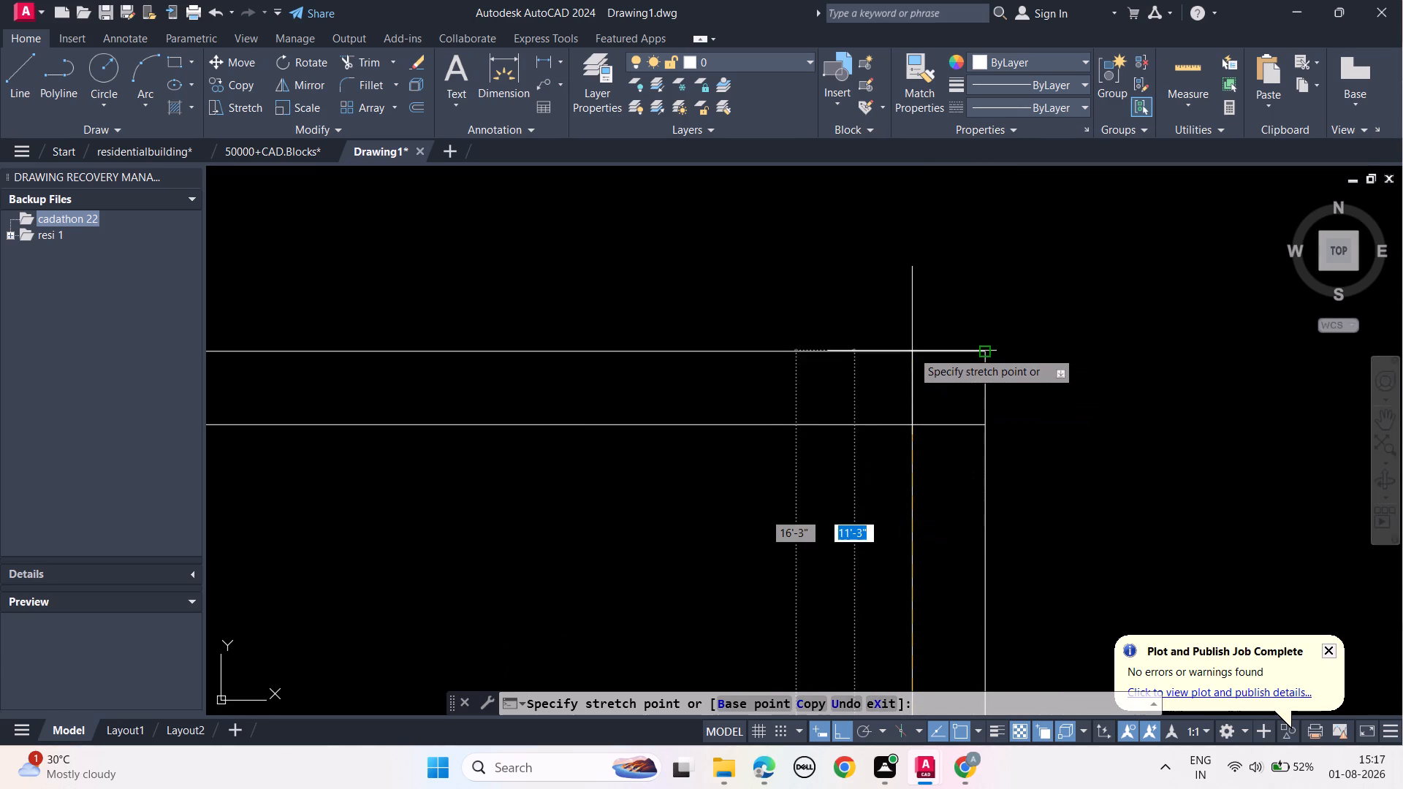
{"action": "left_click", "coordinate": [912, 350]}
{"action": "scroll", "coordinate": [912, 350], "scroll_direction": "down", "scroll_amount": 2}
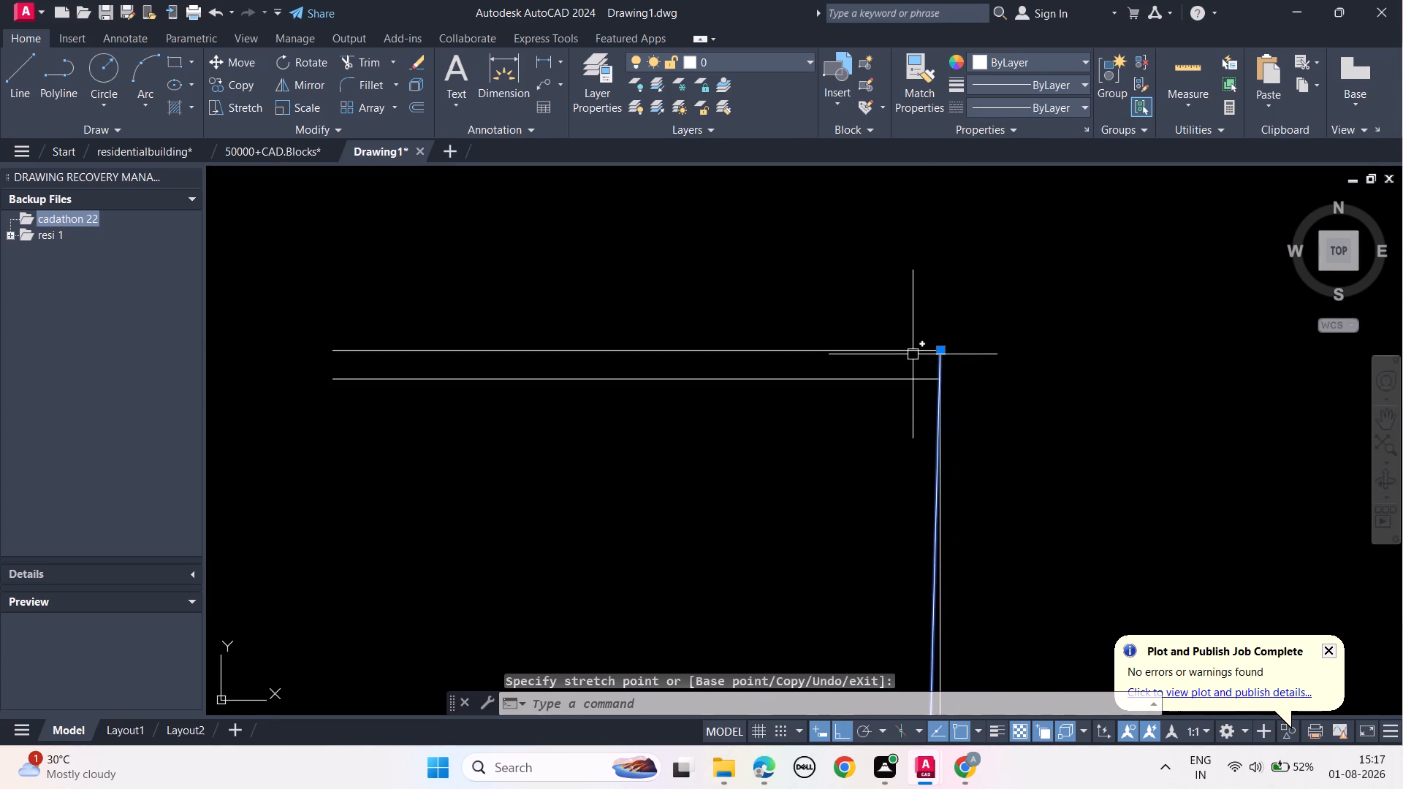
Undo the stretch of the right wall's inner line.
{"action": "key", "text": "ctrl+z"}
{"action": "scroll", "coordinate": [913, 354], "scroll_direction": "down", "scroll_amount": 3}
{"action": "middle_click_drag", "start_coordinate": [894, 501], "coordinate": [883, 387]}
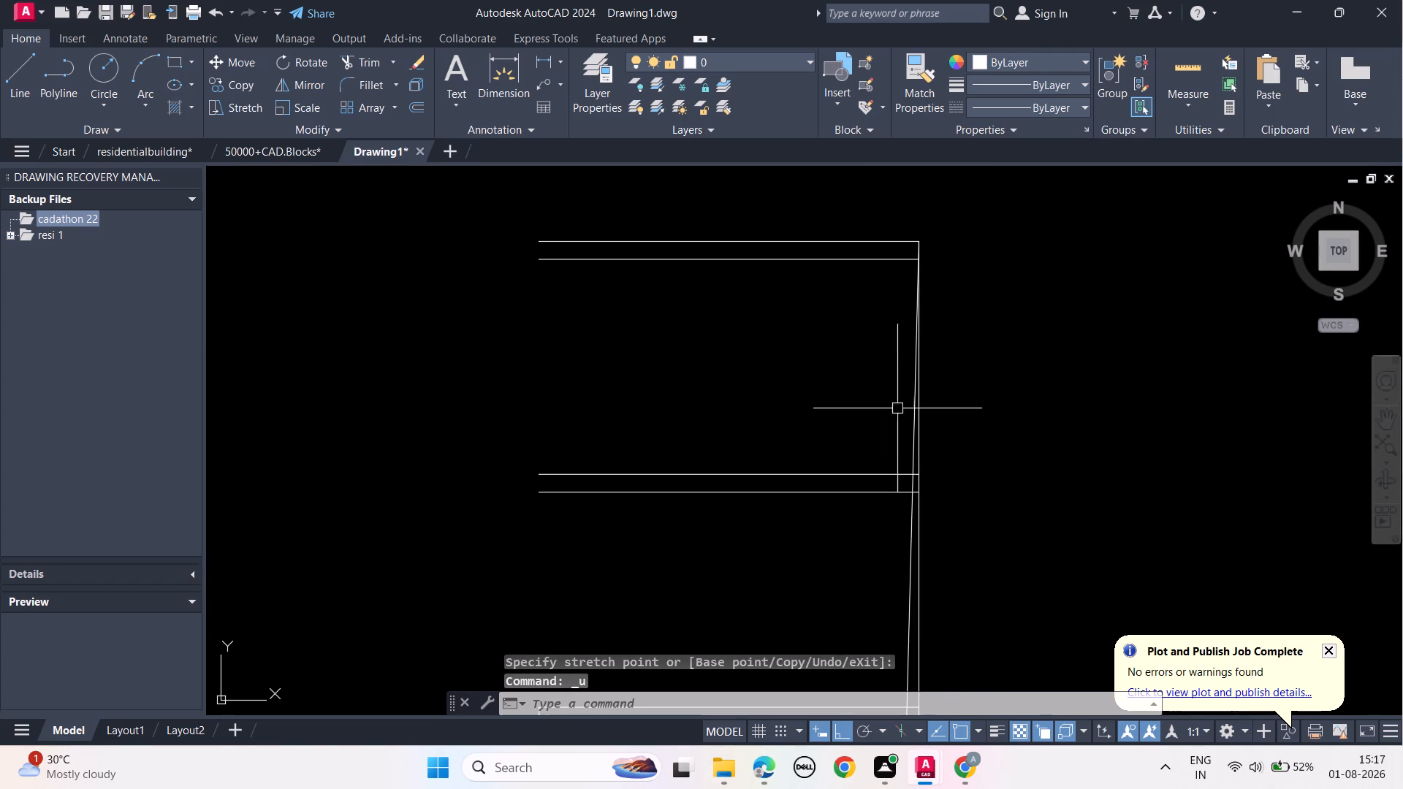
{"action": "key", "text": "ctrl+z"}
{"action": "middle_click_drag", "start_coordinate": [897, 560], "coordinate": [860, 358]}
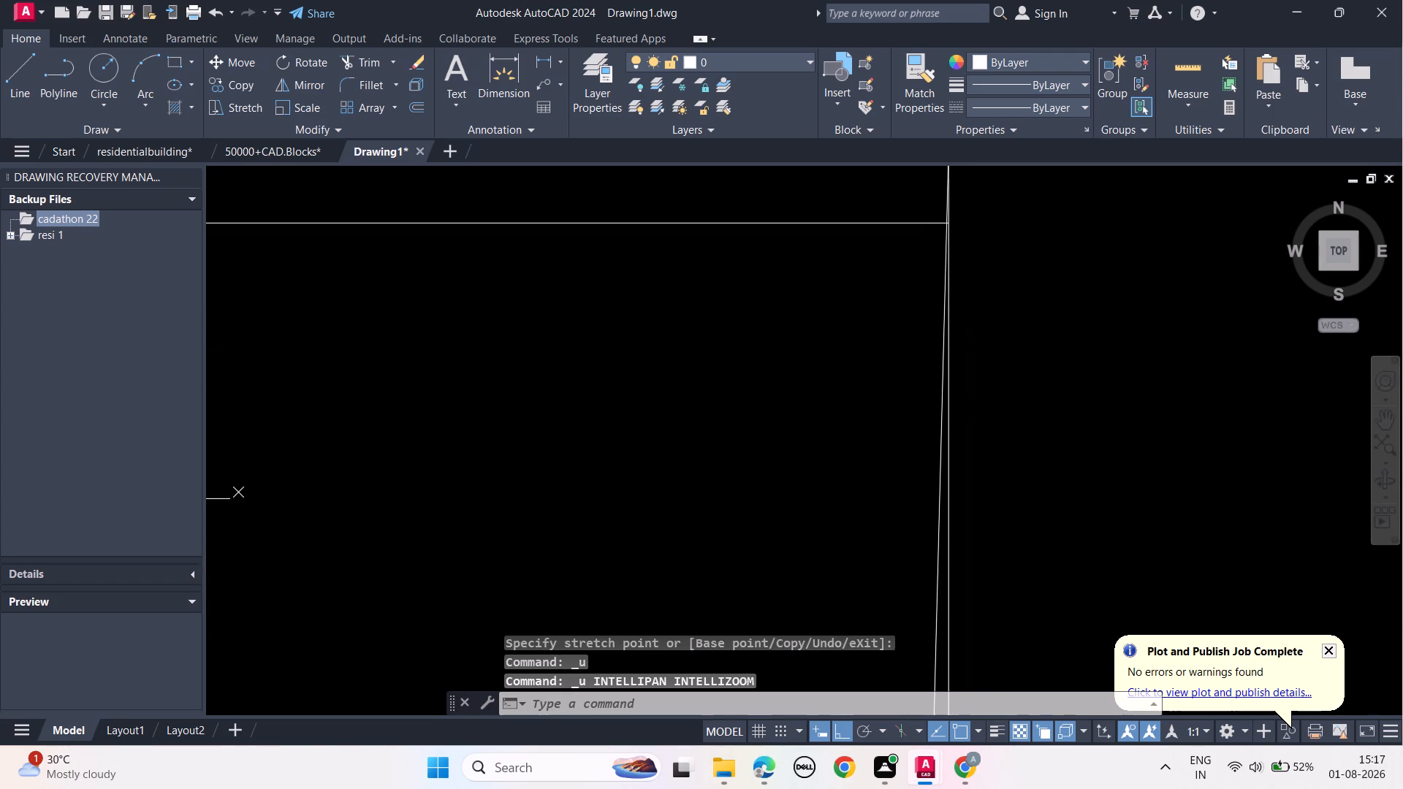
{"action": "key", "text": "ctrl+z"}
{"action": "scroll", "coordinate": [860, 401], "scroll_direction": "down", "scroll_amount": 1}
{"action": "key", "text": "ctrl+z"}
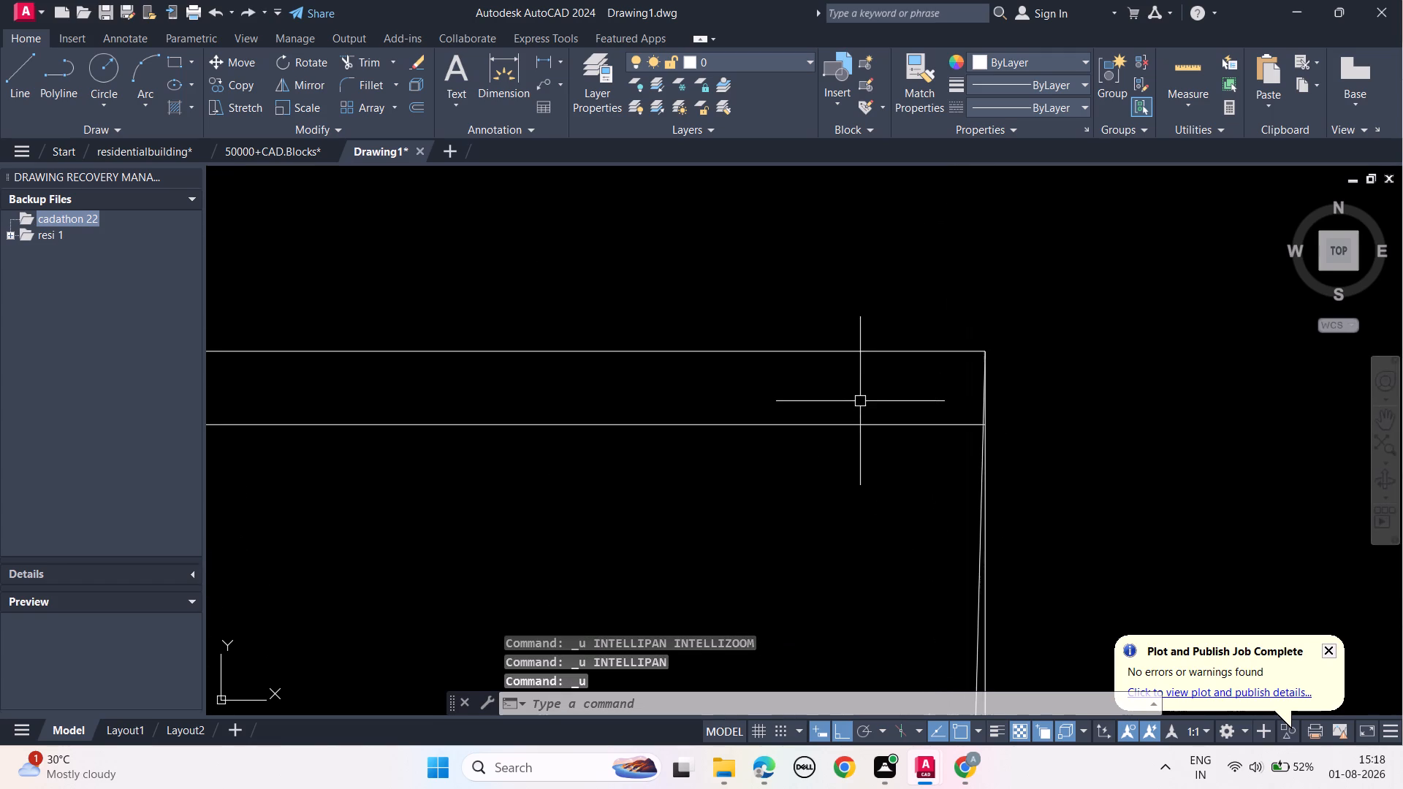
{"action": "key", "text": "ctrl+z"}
Stretch the right wall's inner line vertically upward past the third slab's top edge.
{"action": "scroll", "coordinate": [860, 401], "scroll_direction": "down", "scroll_amount": 3}
{"action": "scroll", "coordinate": [869, 428], "scroll_direction": "up", "scroll_amount": 3}
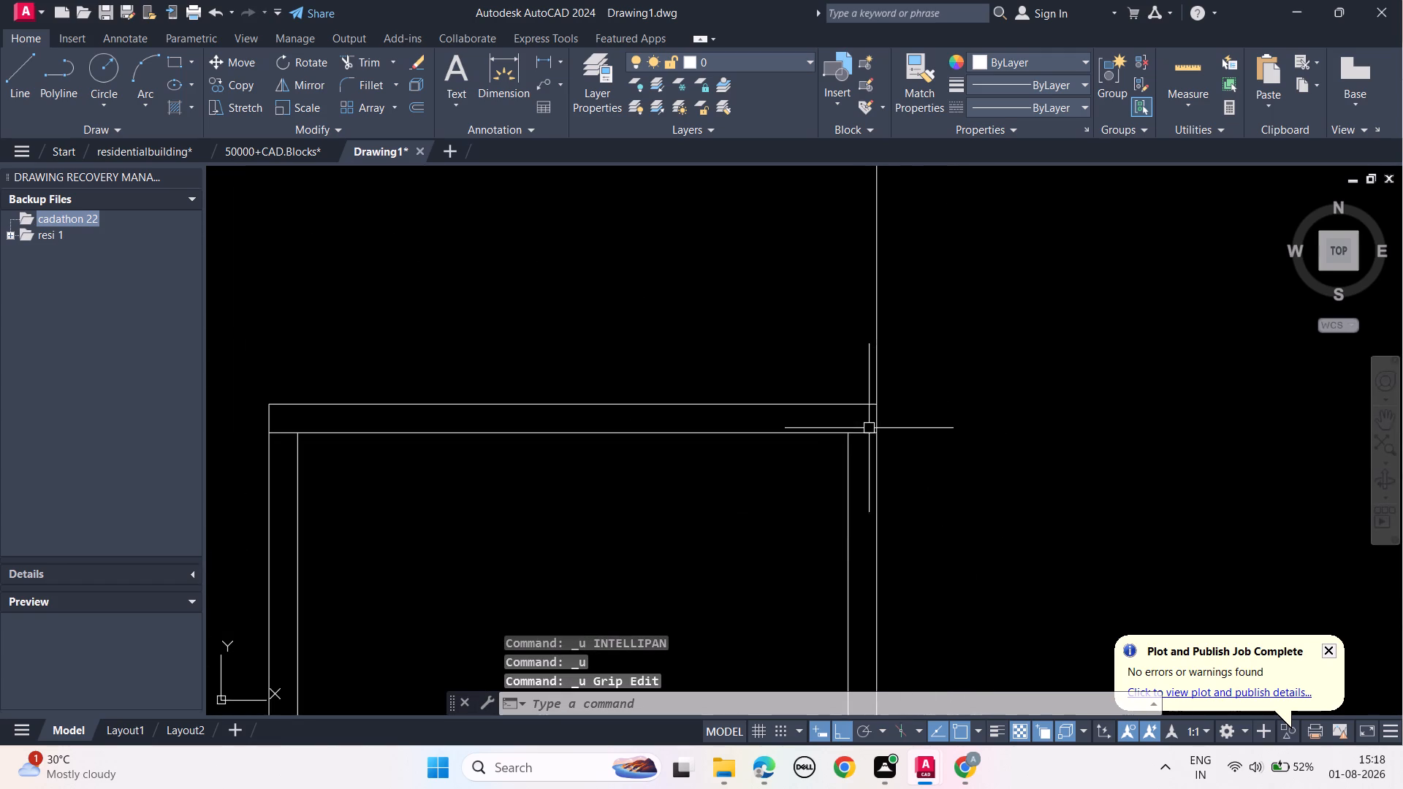
{"action": "left_click", "coordinate": [848, 468]}
{"action": "left_click", "coordinate": [848, 434]}
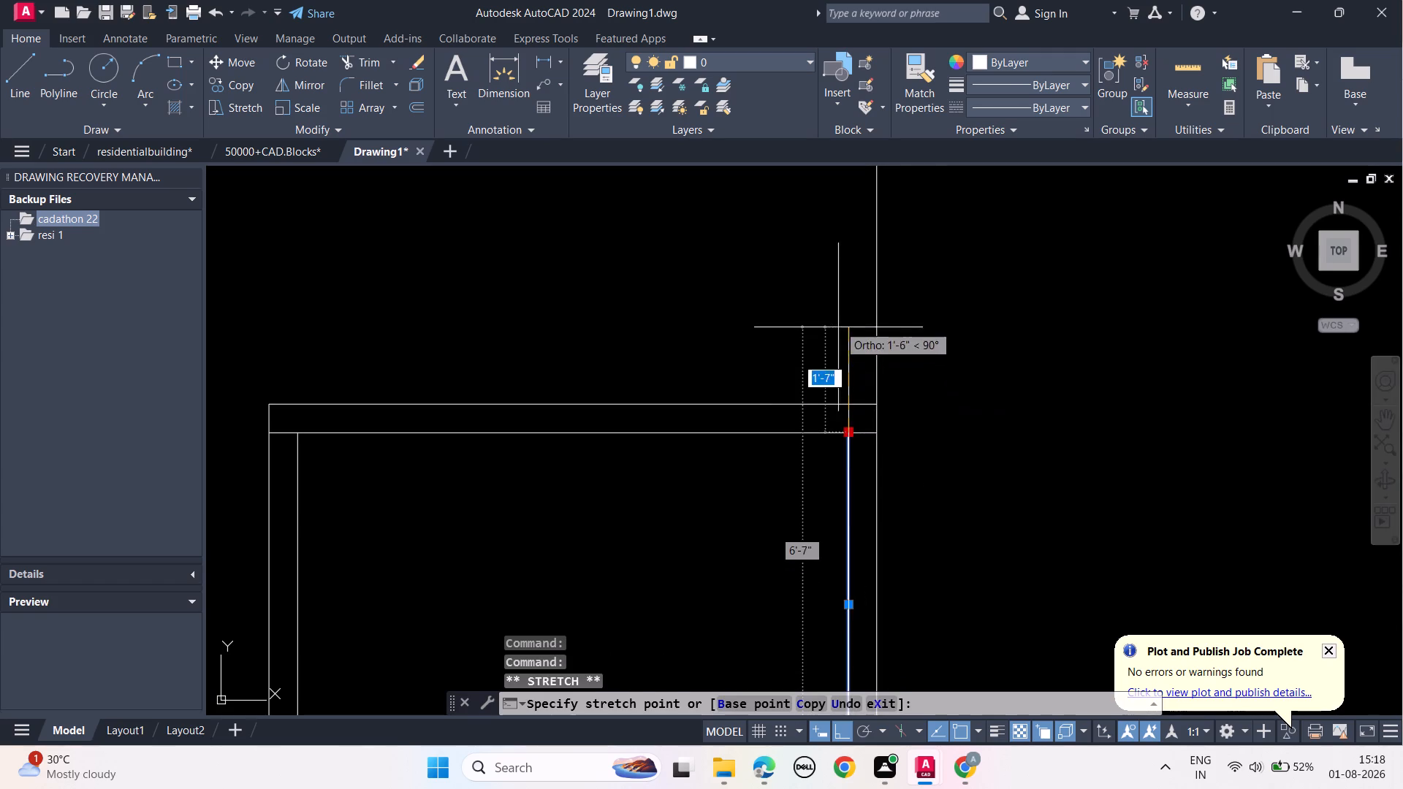
{"action": "middle_click_drag", "start_coordinate": [841, 304], "coordinate": [842, 609]}
{"action": "middle_click_drag", "start_coordinate": [843, 340], "coordinate": [842, 722]}
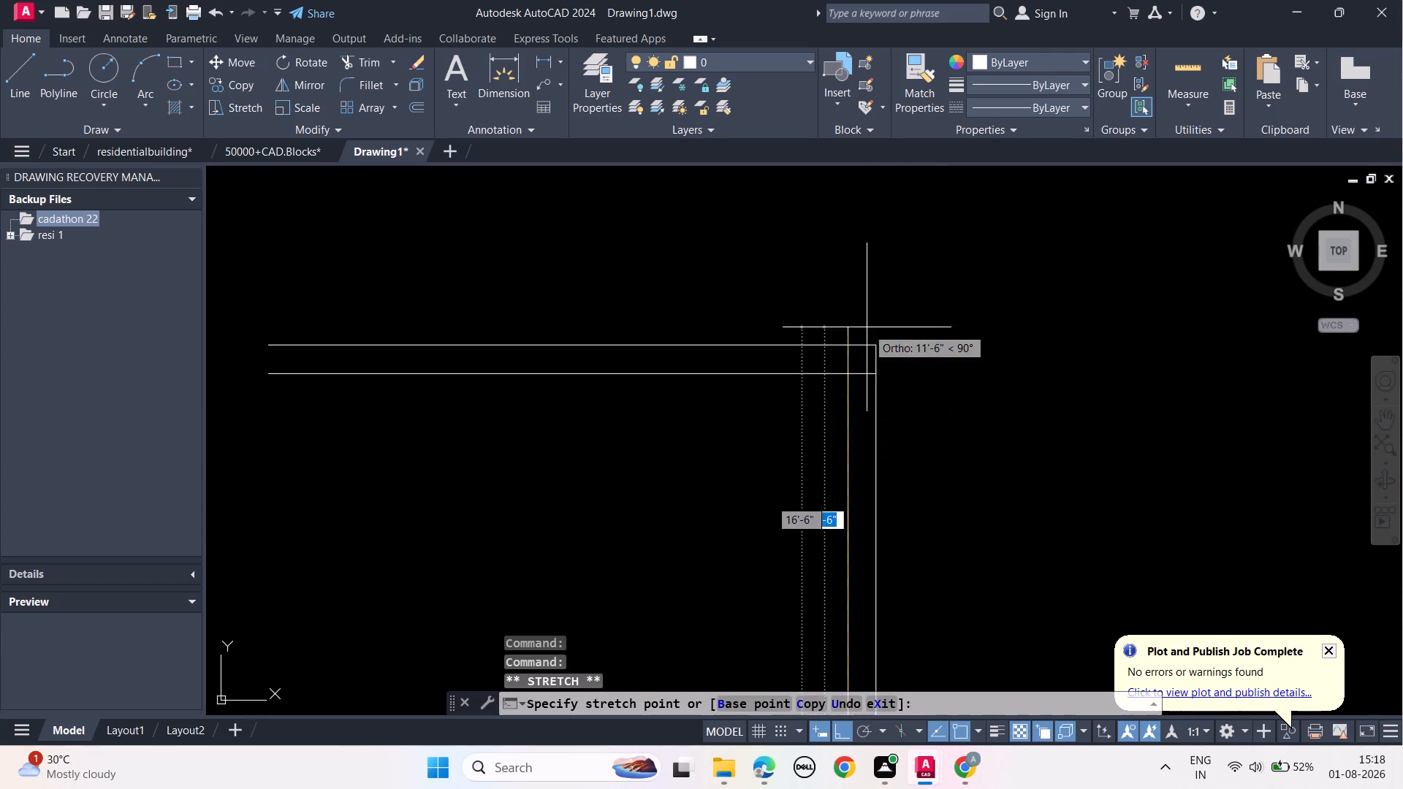
{"action": "left_click", "coordinate": [847, 245]}
{"action": "key", "text": "Escape"}
{"action": "key", "text": "Escape"}
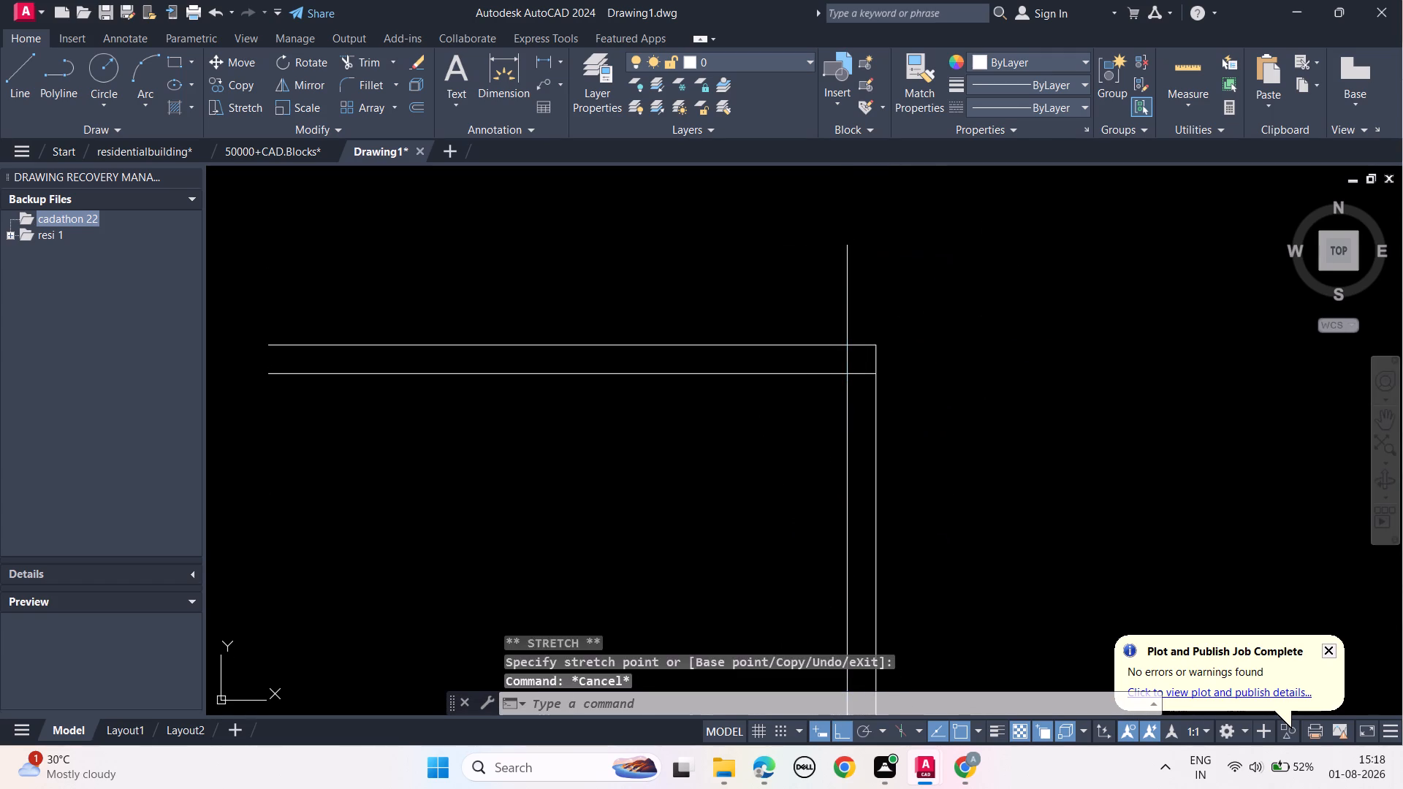
{"action": "key", "text": "Escape"}
{"action": "key", "text": "Escape"}
Trim the right wall's inner line where it projects above the third slab's top edge.
{"action": "type", "text": "tr"}
{"action": "key", "text": "space"}
{"action": "left_click_drag", "start_coordinate": [940, 285], "coordinate": [883, 282]}
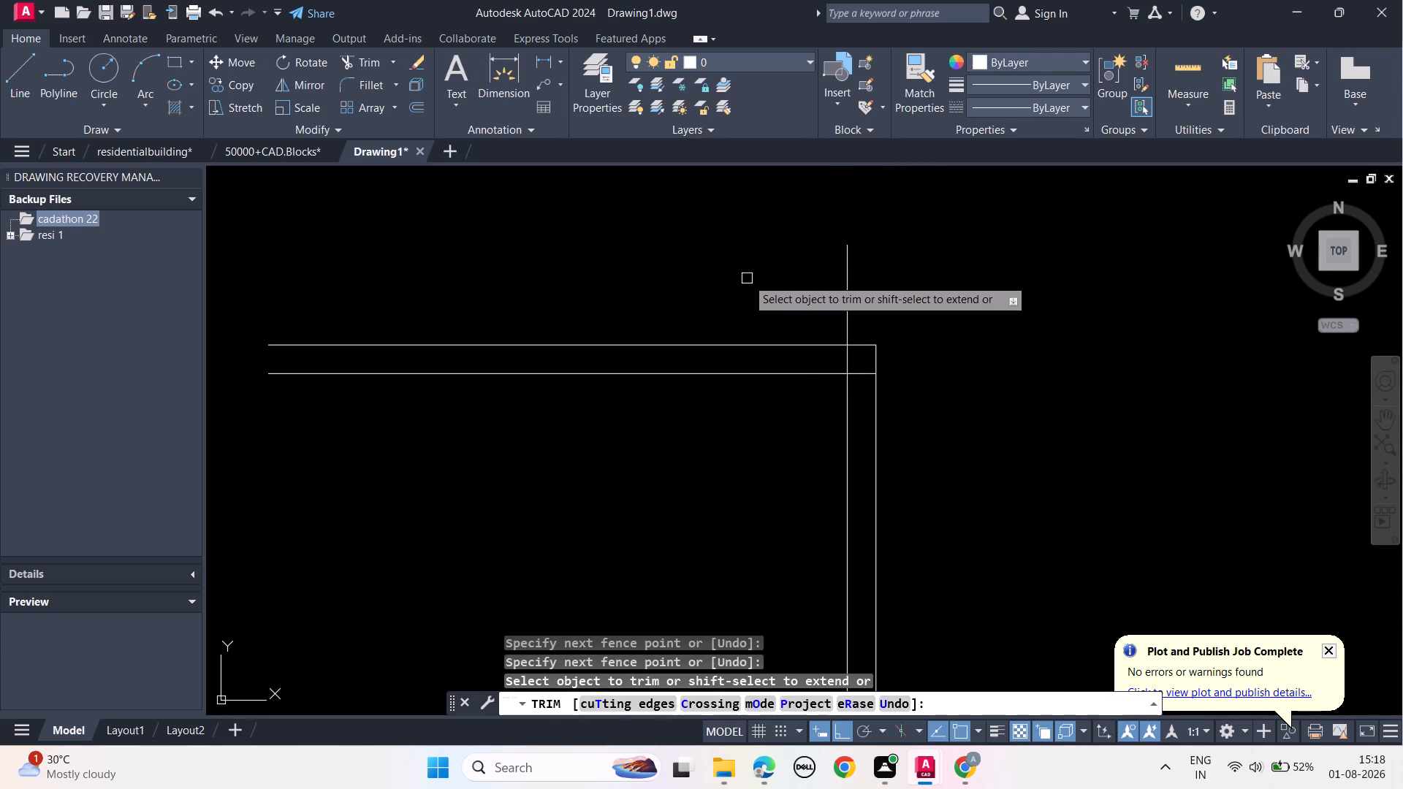
{"action": "left_click_drag", "start_coordinate": [792, 281], "coordinate": [873, 287]}
{"action": "left_click", "coordinate": [892, 300]}
{"action": "key", "text": "Escape"}
{"action": "key", "text": "Escape"}
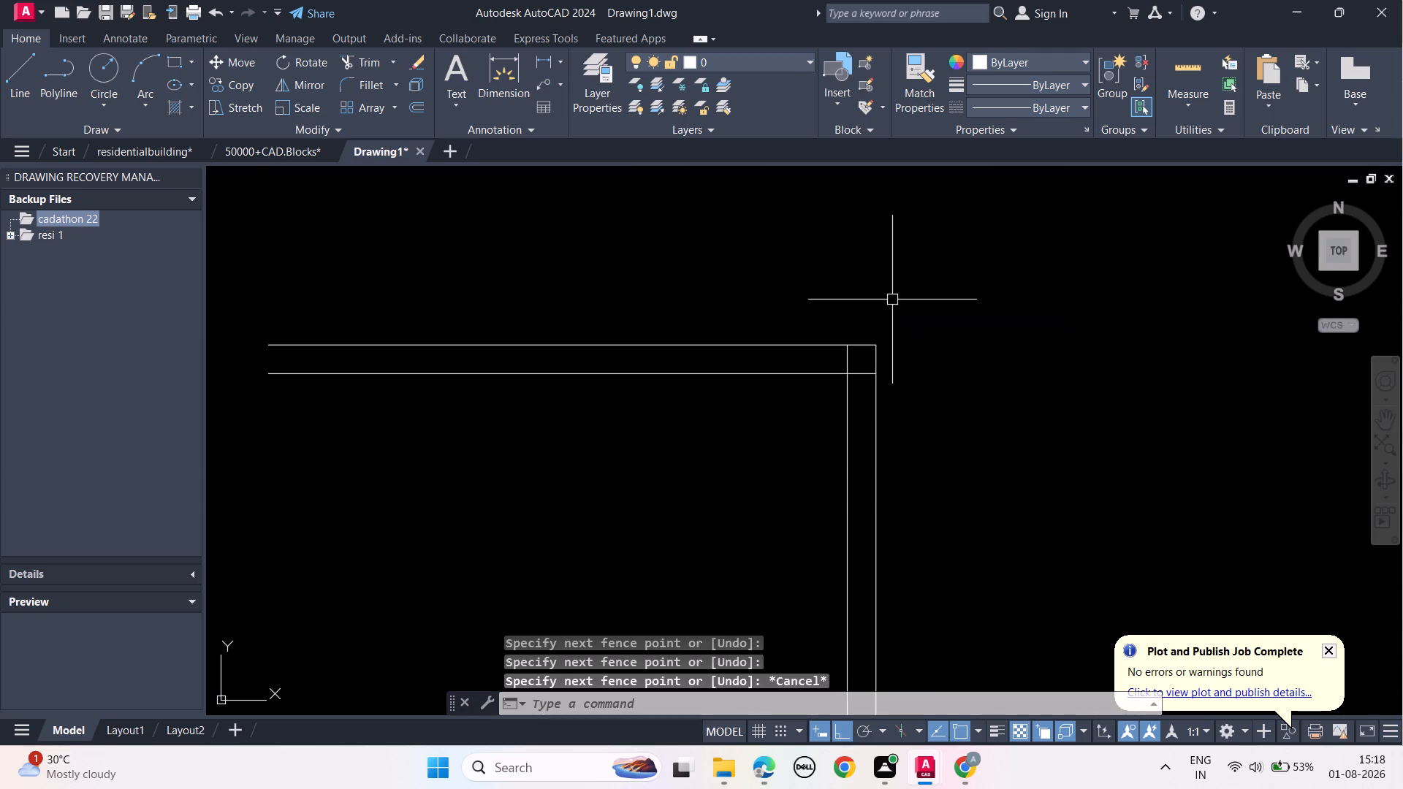
{"action": "scroll", "coordinate": [893, 300], "scroll_direction": "down", "scroll_amount": 4}
{"action": "key", "text": "Escape"}
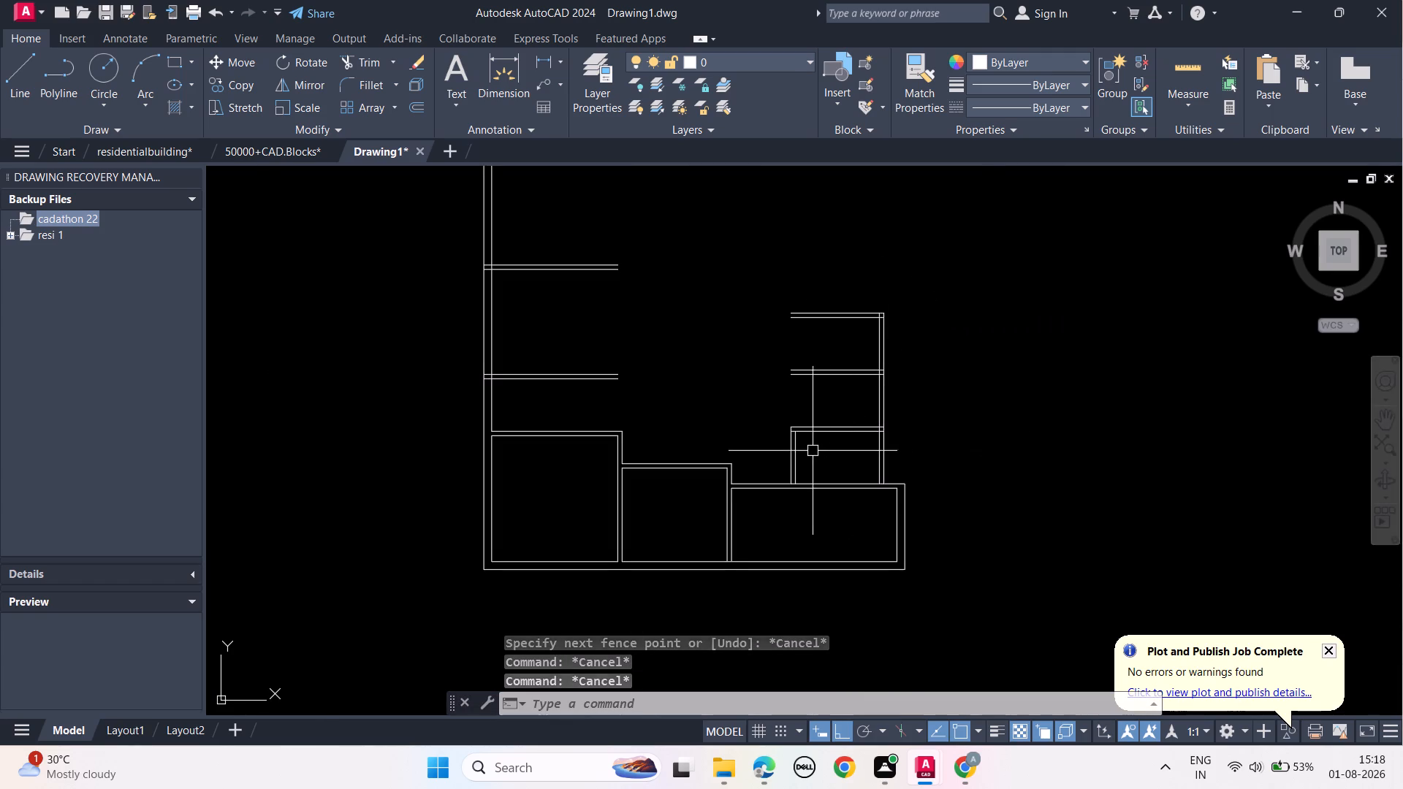
Stretch the left wall's outer line up to the top edge of the third slab.
{"action": "scroll", "coordinate": [813, 449], "scroll_direction": "up", "scroll_amount": 2}
{"action": "middle_click_drag", "start_coordinate": [813, 445], "coordinate": [844, 551]}
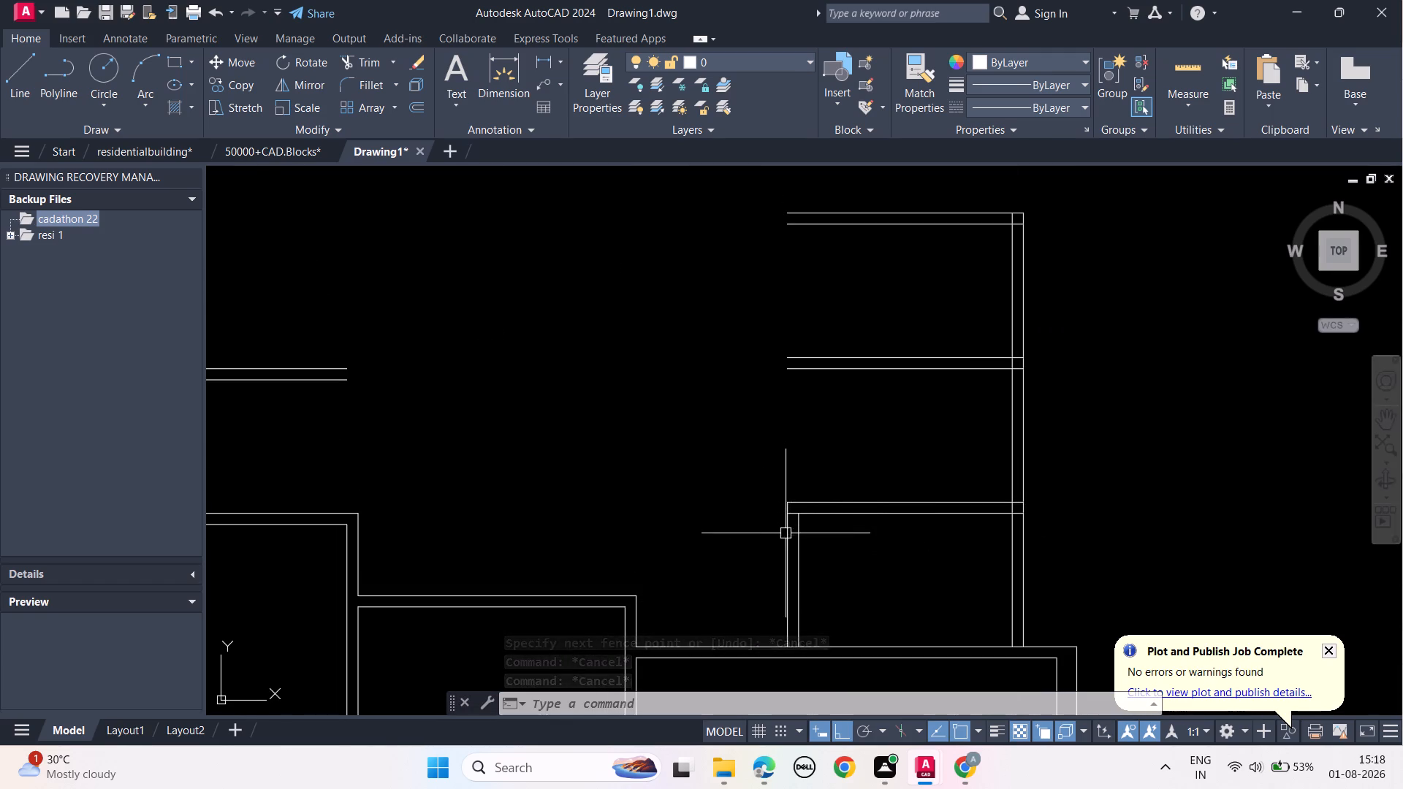
{"action": "left_click", "coordinate": [786, 535]}
{"action": "left_click", "coordinate": [788, 502]}
{"action": "middle_click_drag", "start_coordinate": [796, 254], "coordinate": [796, 348]}
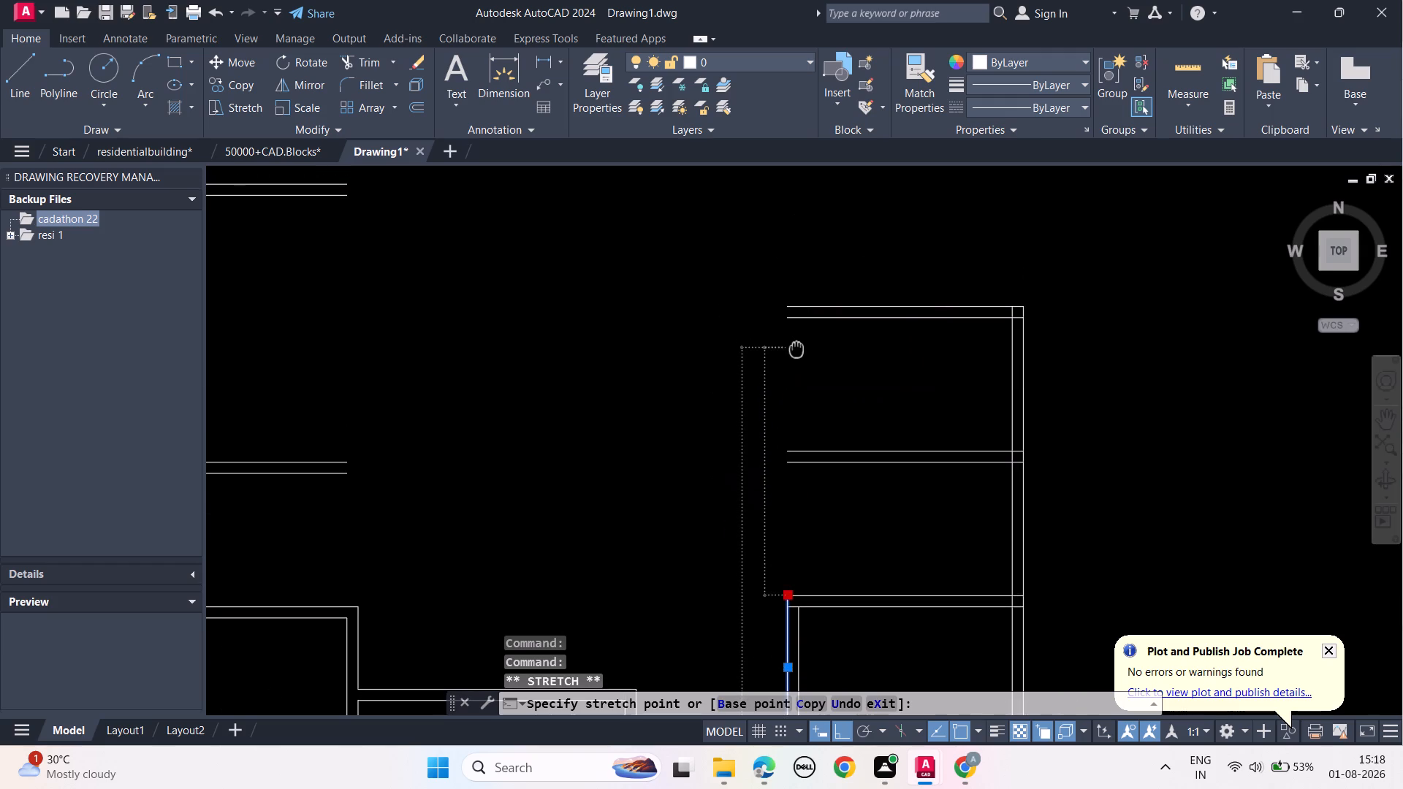
{"action": "left_click", "coordinate": [788, 305]}
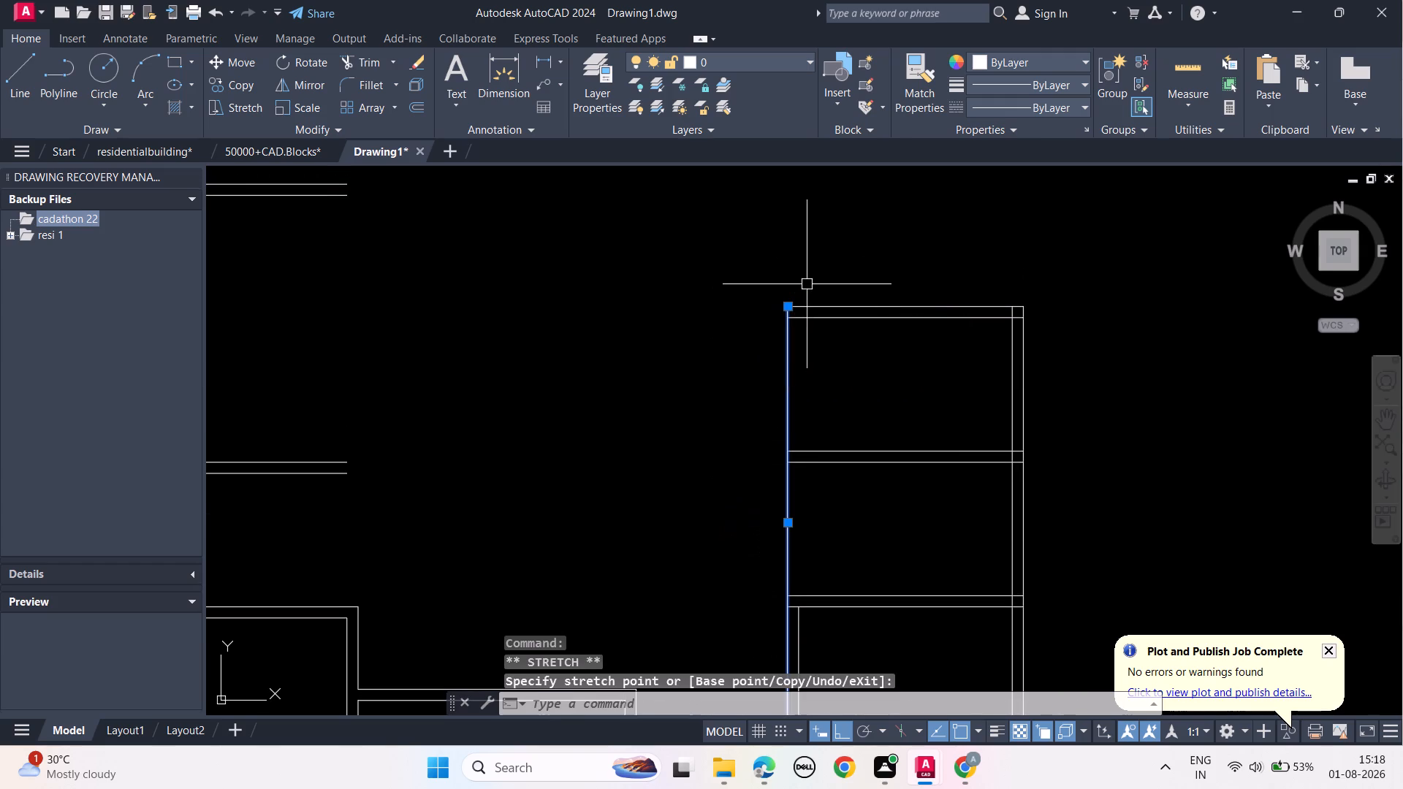
{"action": "key", "text": "Escape"}
{"action": "key", "text": "Escape"}
Stretch the left wall's inner line vertically upward past the third slab's top edge.
{"action": "middle_click_drag", "start_coordinate": [851, 540], "coordinate": [824, 378]}
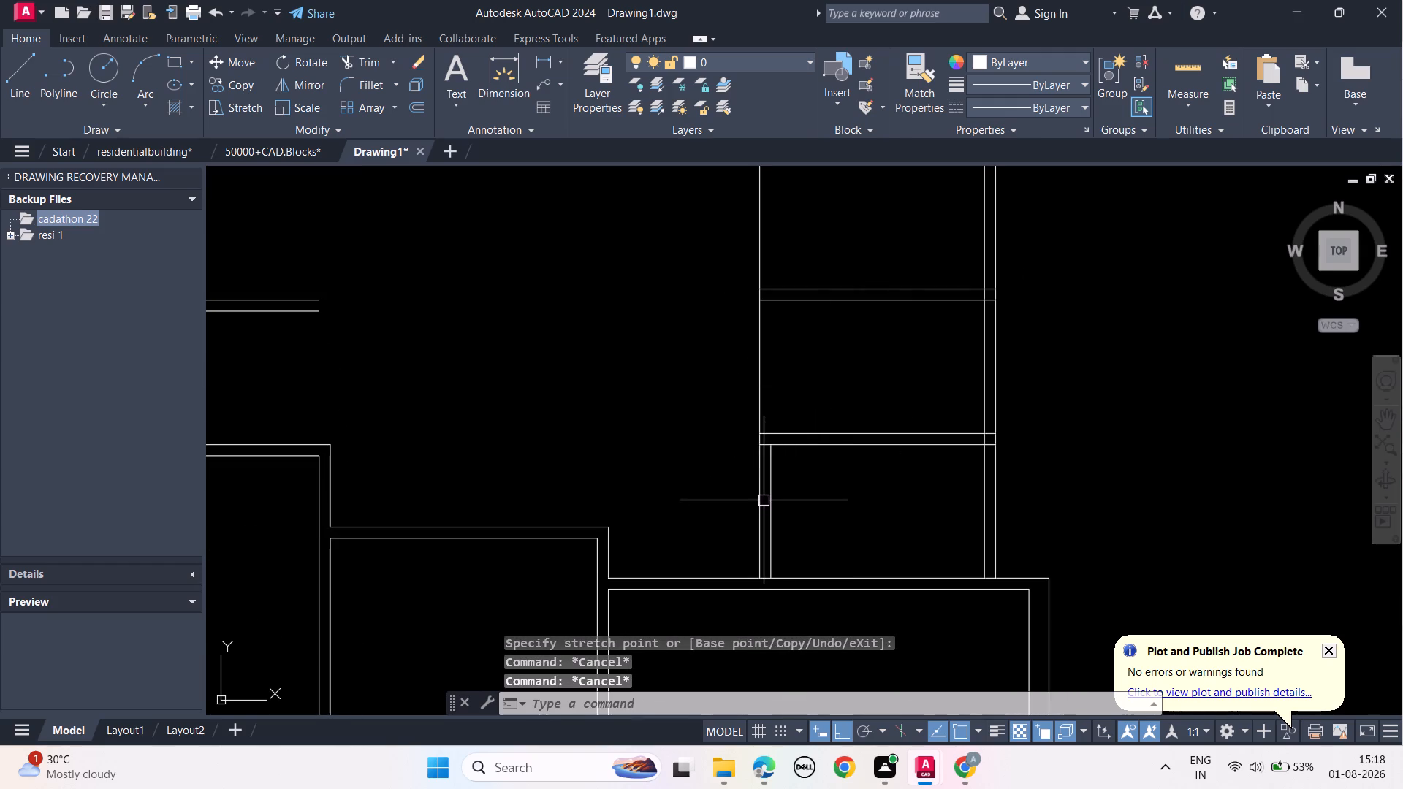
{"action": "left_click", "coordinate": [769, 484]}
{"action": "left_click", "coordinate": [769, 443]}
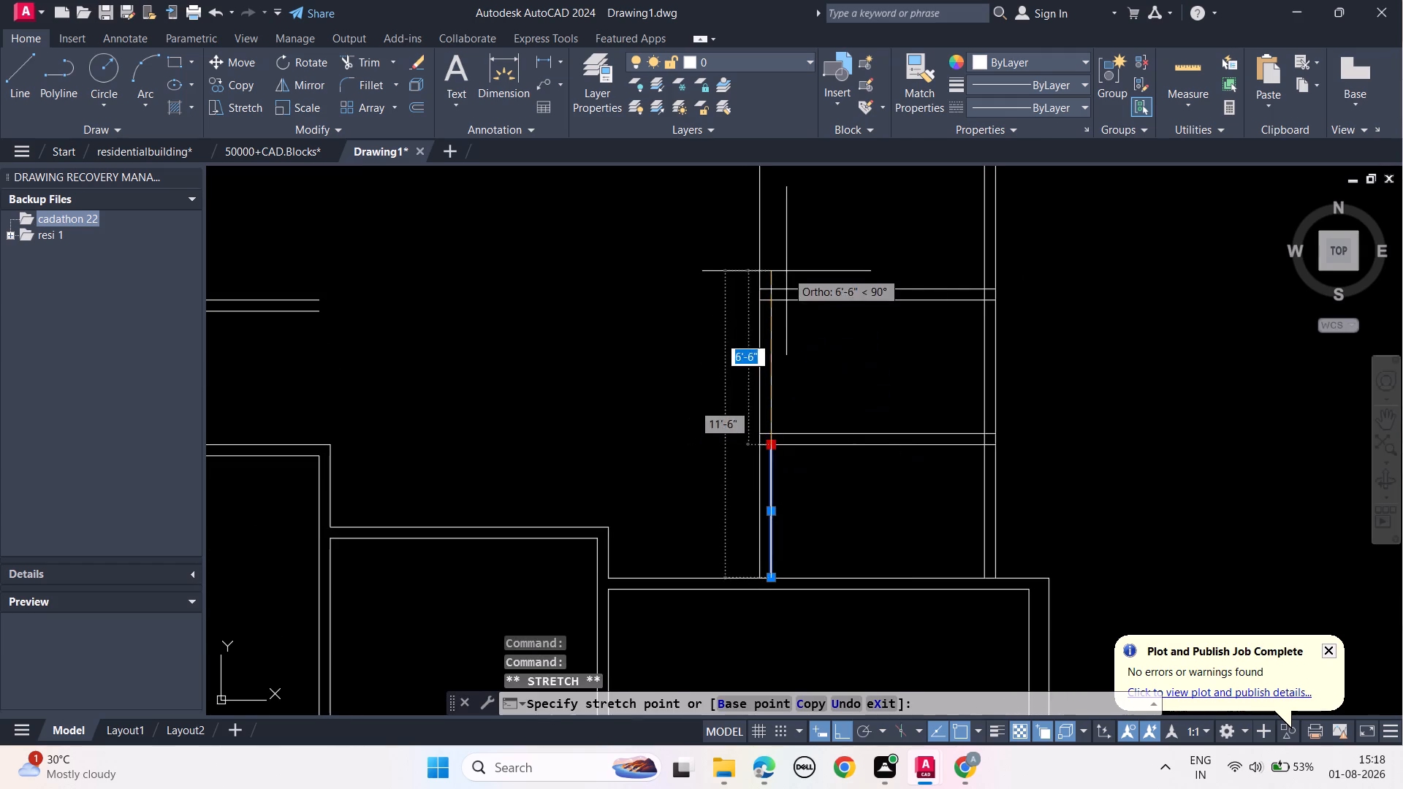
{"action": "middle_click_drag", "start_coordinate": [786, 261], "coordinate": [764, 524]}
{"action": "left_click", "coordinate": [759, 365]}
{"action": "key", "text": "Escape"}
{"action": "key", "text": "Escape"}
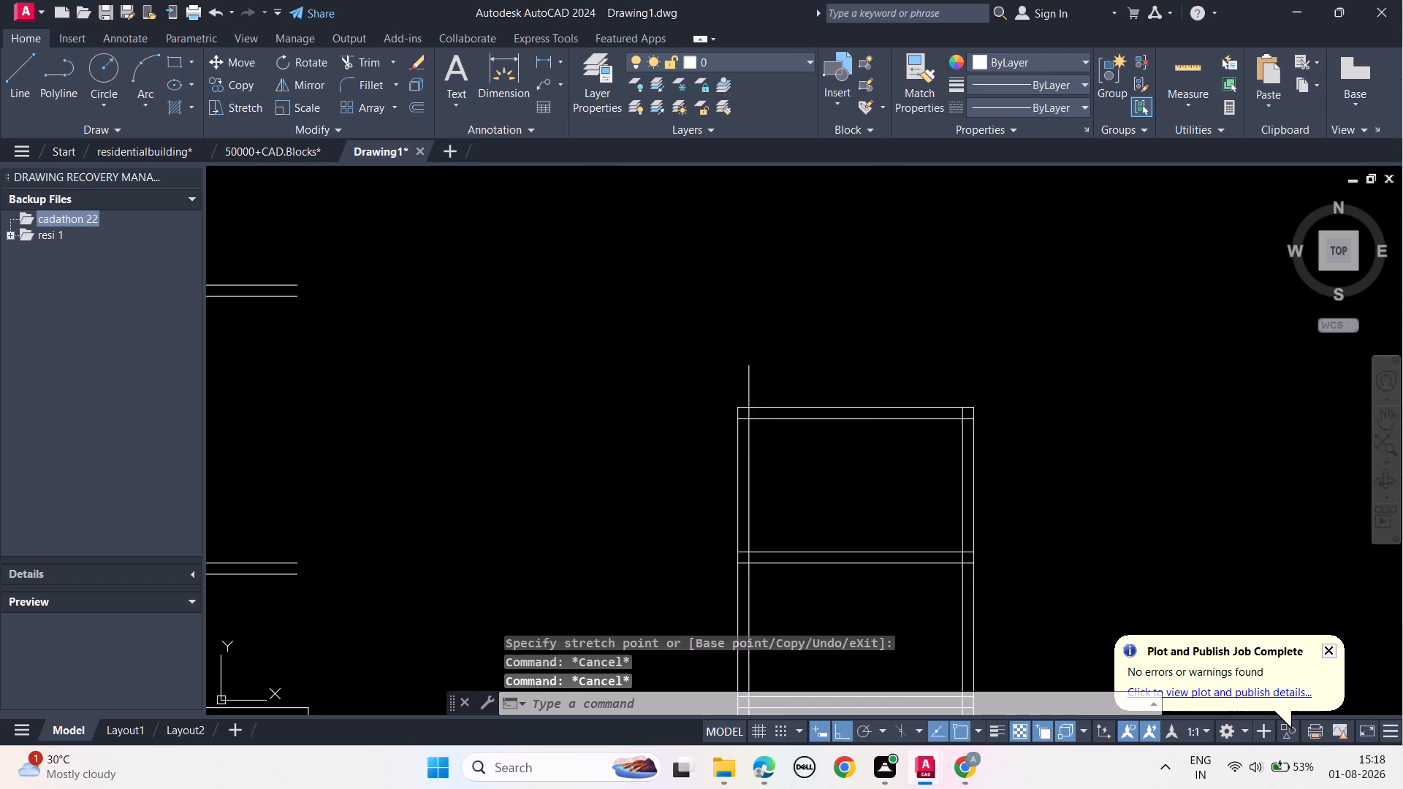
{"action": "key", "text": "Escape"}
{"action": "key", "text": "Escape"}
{"action": "key", "text": "Escape"}
{"action": "key", "text": "Escape"}
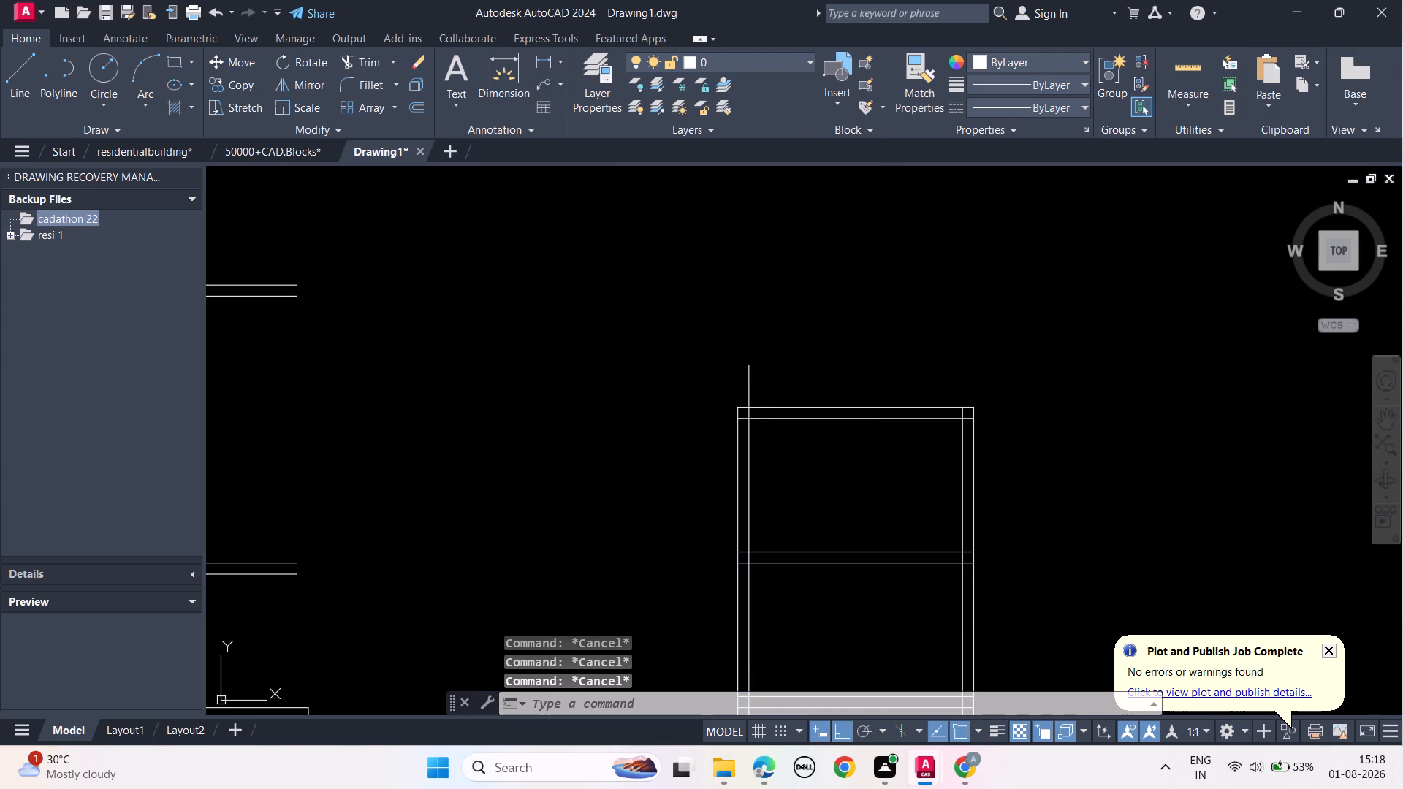
Trim the left wall's inner line where it projects above the third slab's top edge.
{"action": "scroll", "coordinate": [759, 365], "scroll_direction": "up", "scroll_amount": 1}
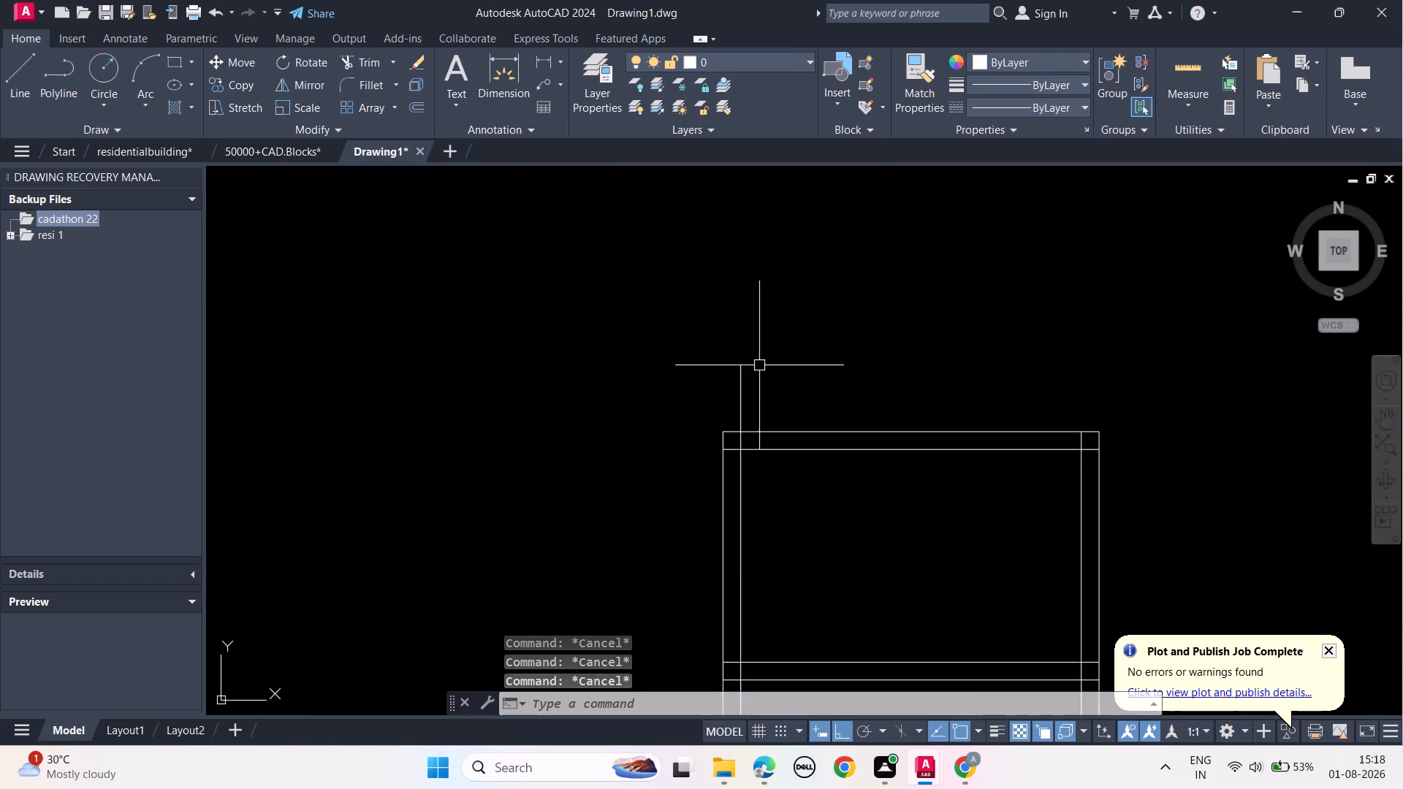
{"action": "scroll", "coordinate": [759, 365], "scroll_direction": "up", "scroll_amount": 2}
{"action": "type", "text": "tr"}
{"action": "key", "text": "space"}
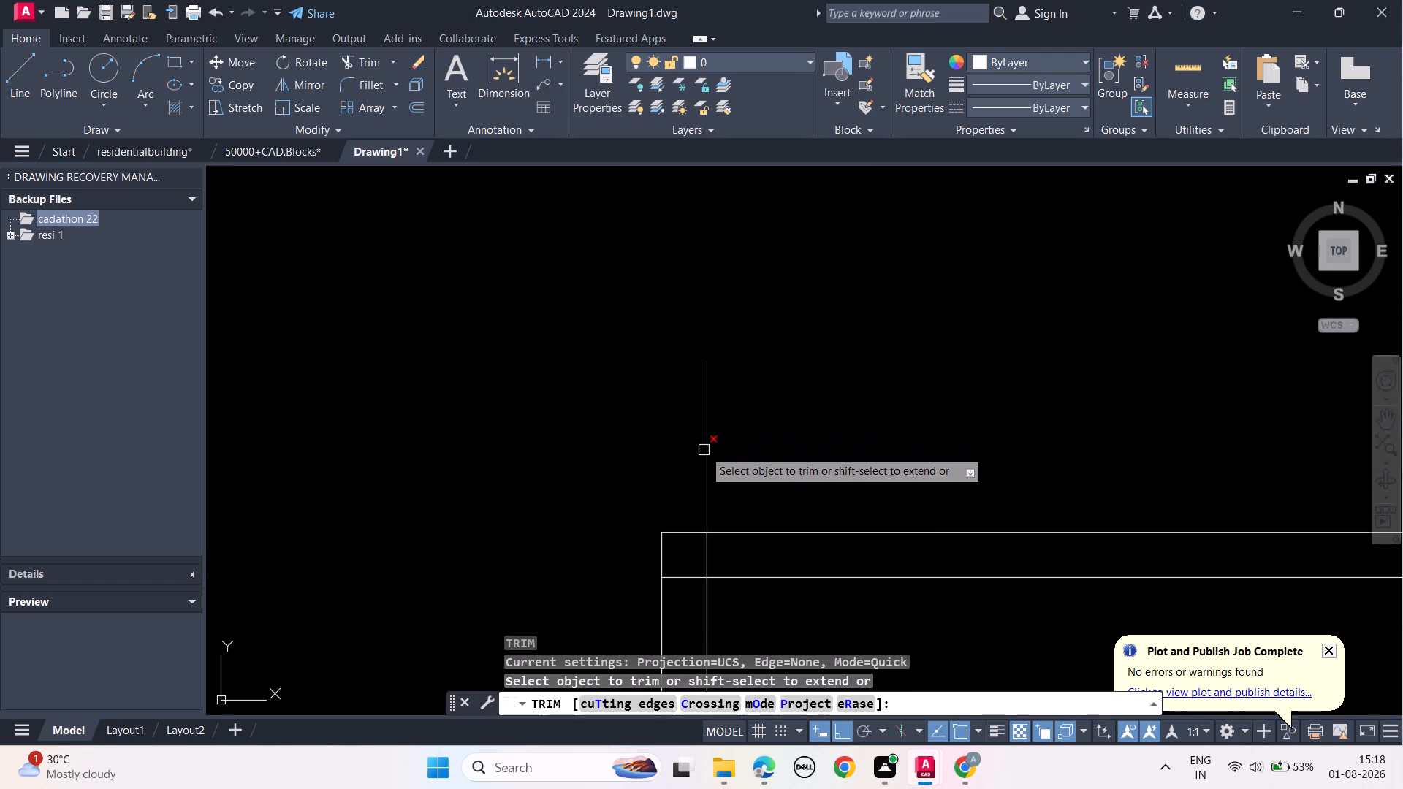
{"action": "left_click", "coordinate": [704, 450]}
{"action": "key", "text": "Escape"}
{"action": "key", "text": "Escape"}
{"action": "key", "text": "Escape"}
{"action": "key", "text": "Escape"}
{"action": "key", "text": "Escape"}
{"action": "scroll", "coordinate": [704, 451], "scroll_direction": "down", "scroll_amount": 3}
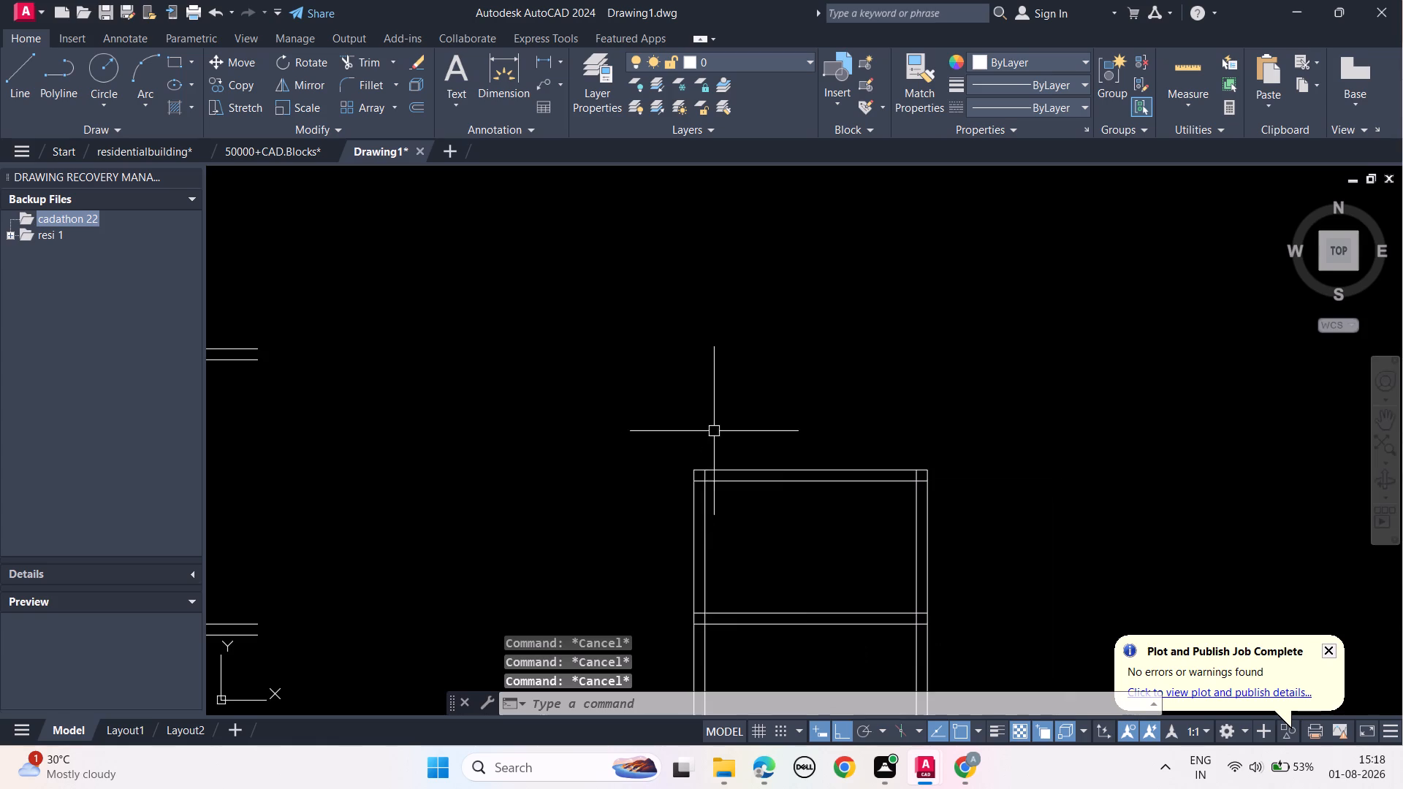
Draw a 10' horizontal line along the third slab's top edge, from its left corner past the right wall.
{"action": "middle_click_drag", "start_coordinate": [805, 546], "coordinate": [777, 363]}
{"action": "scroll", "coordinate": [775, 363], "scroll_direction": "down", "scroll_amount": 1}
{"action": "middle_click_drag", "start_coordinate": [780, 443], "coordinate": [816, 367]}
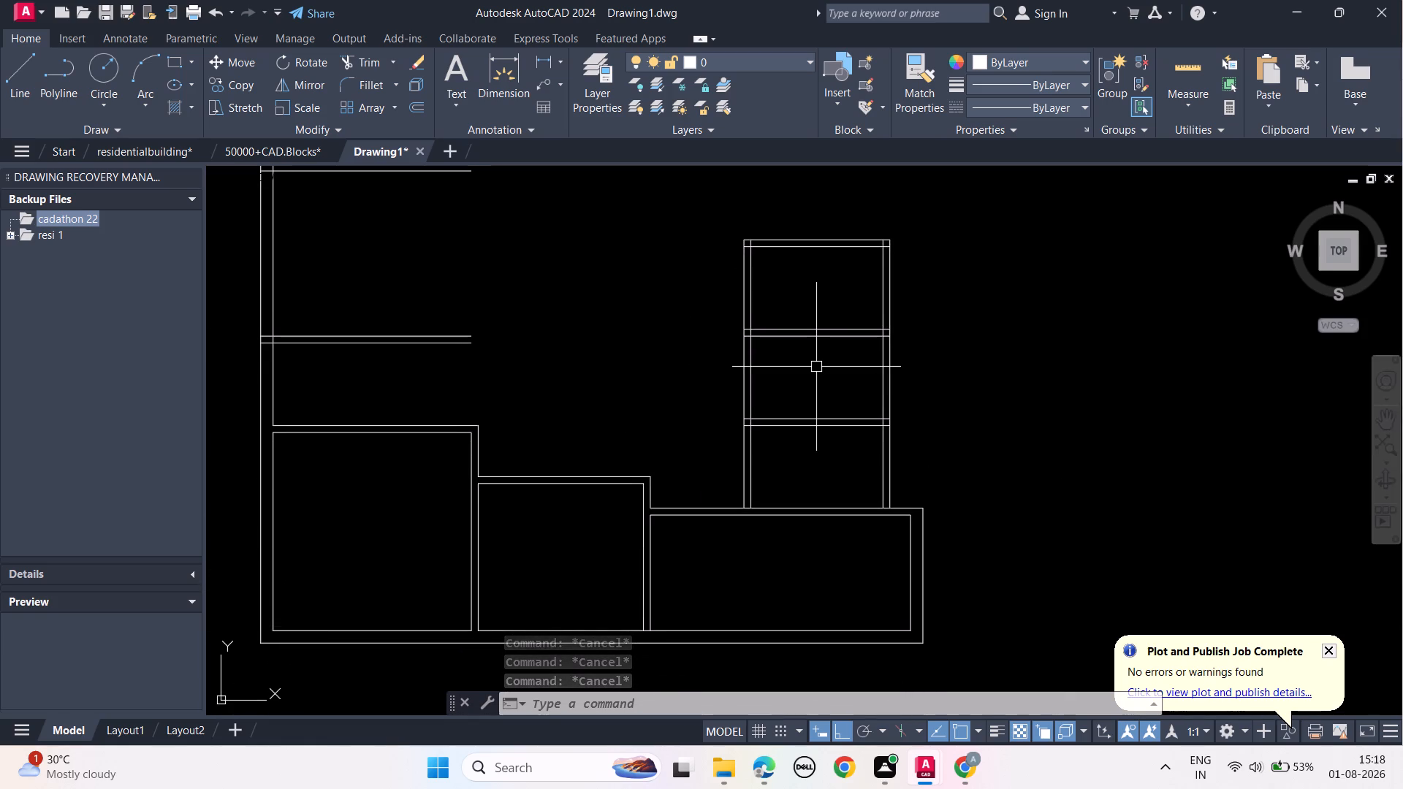
{"action": "middle_click_drag", "start_coordinate": [839, 294], "coordinate": [803, 469]}
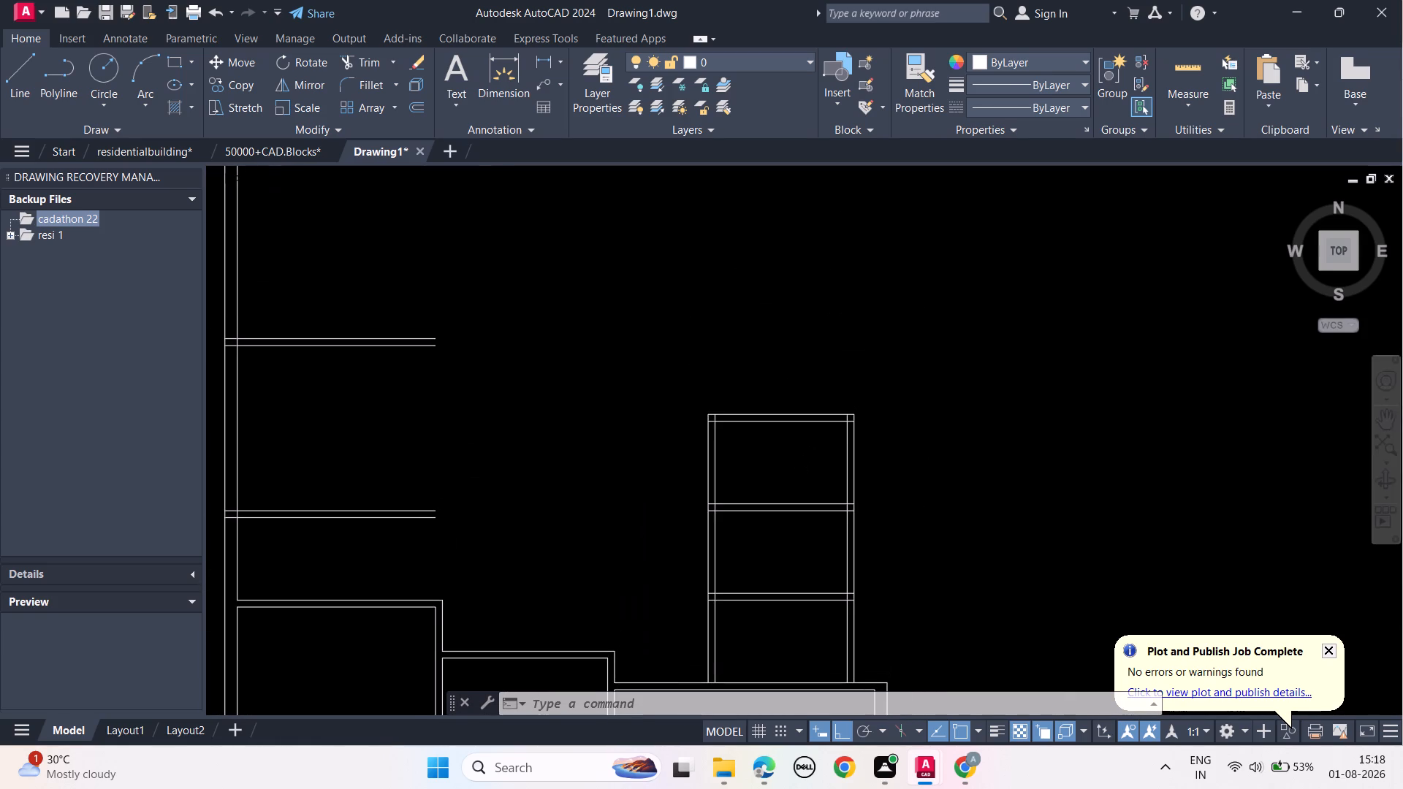
{"action": "scroll", "coordinate": [736, 420], "scroll_direction": "up", "scroll_amount": 2}
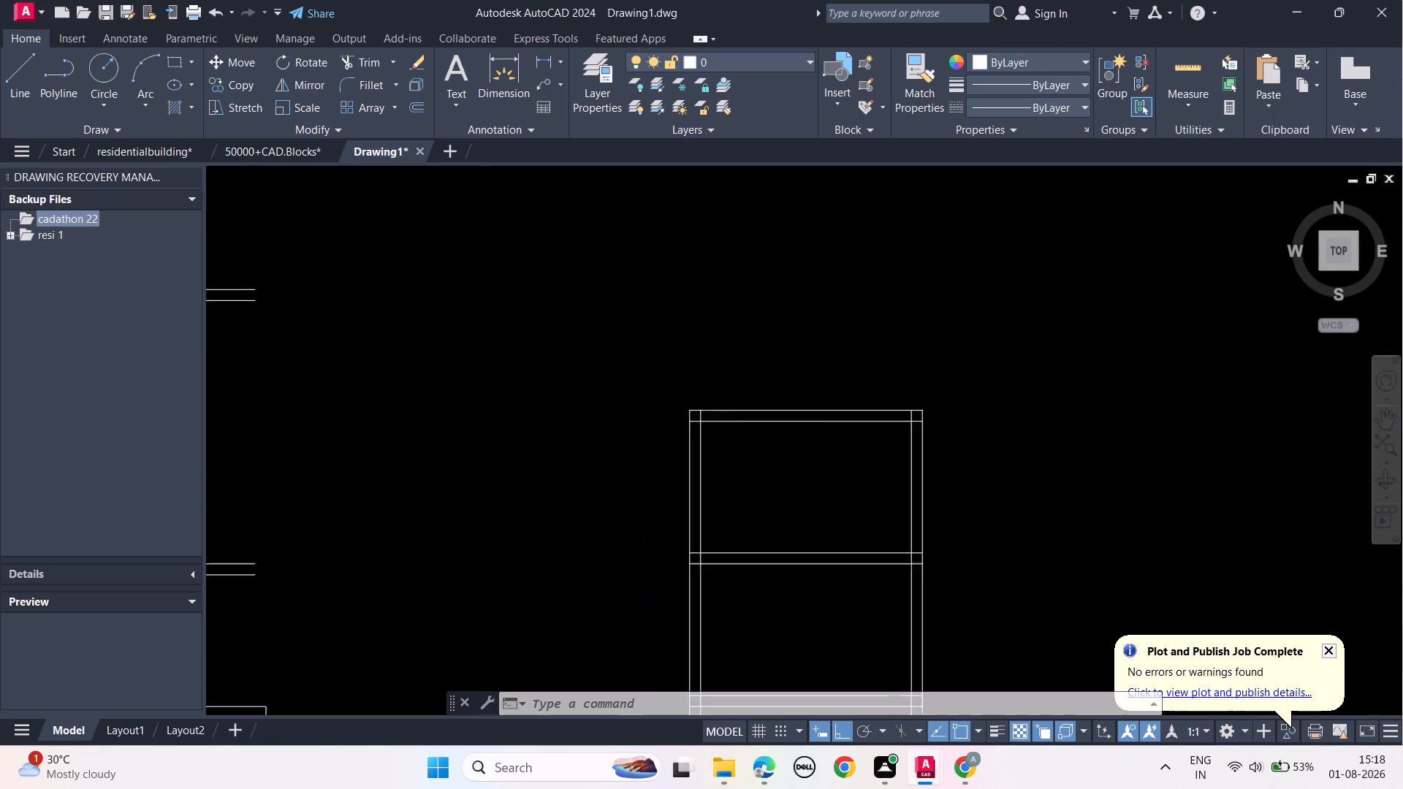
{"action": "type", "text": "l"}
{"action": "key", "text": "space"}
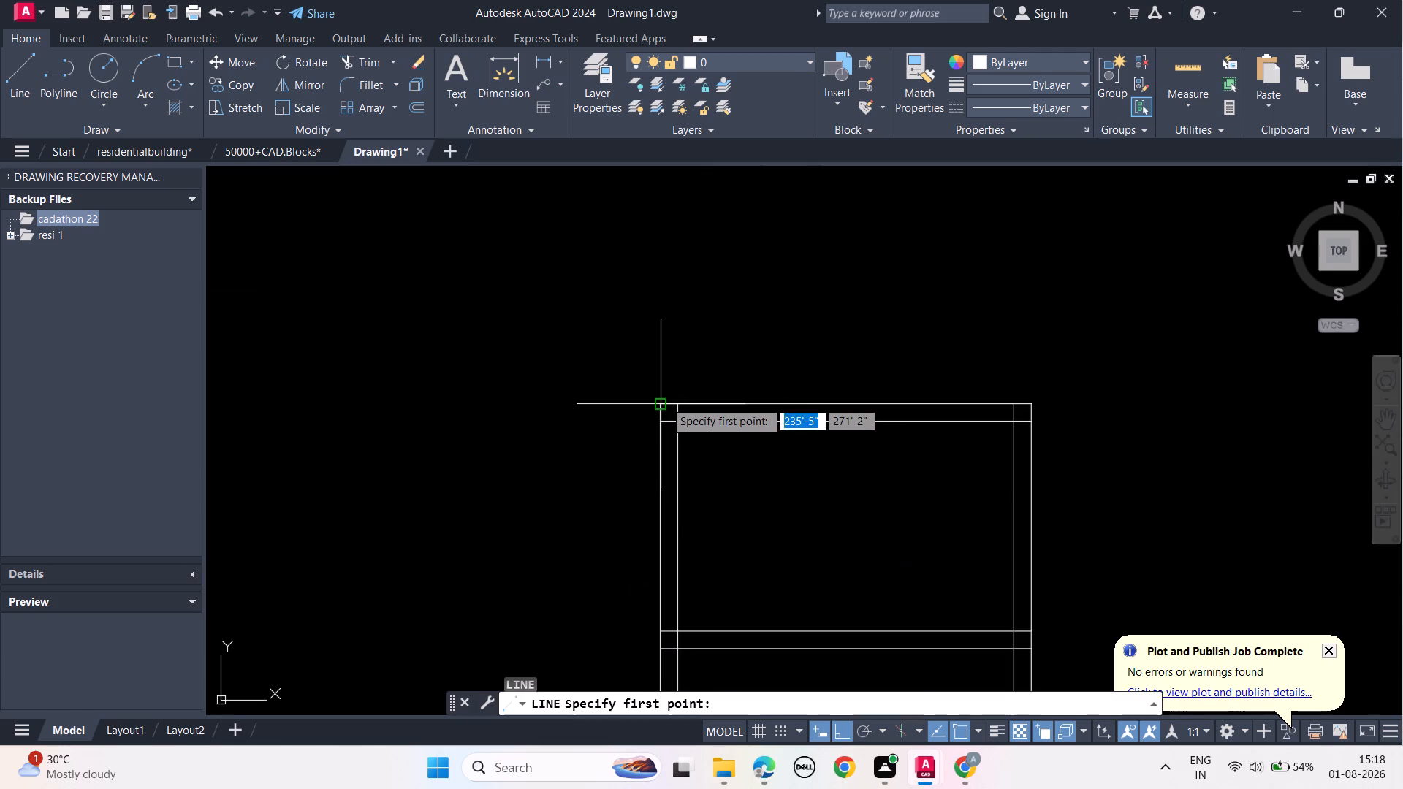
{"action": "left_click", "coordinate": [664, 401]}
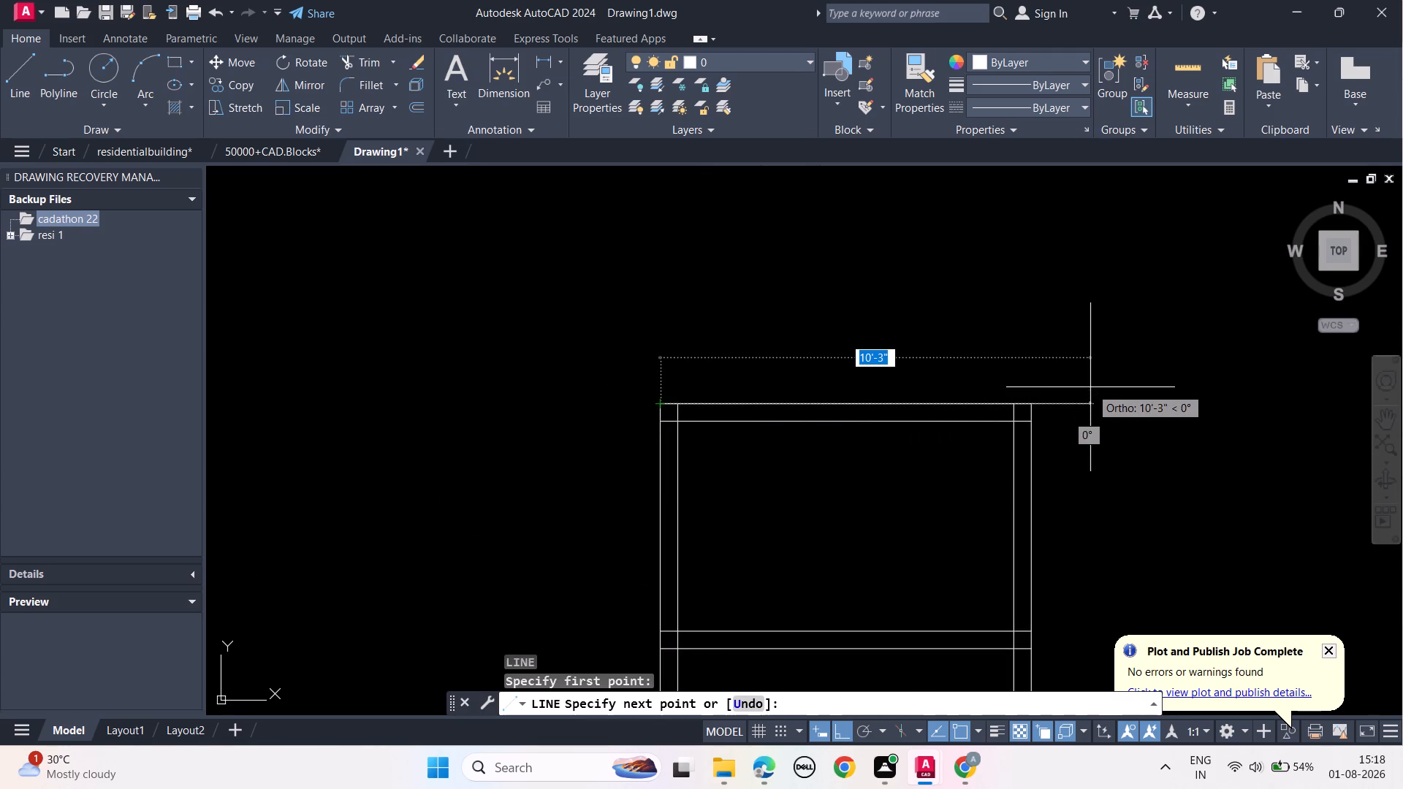
{"action": "type", "text": "10'"}
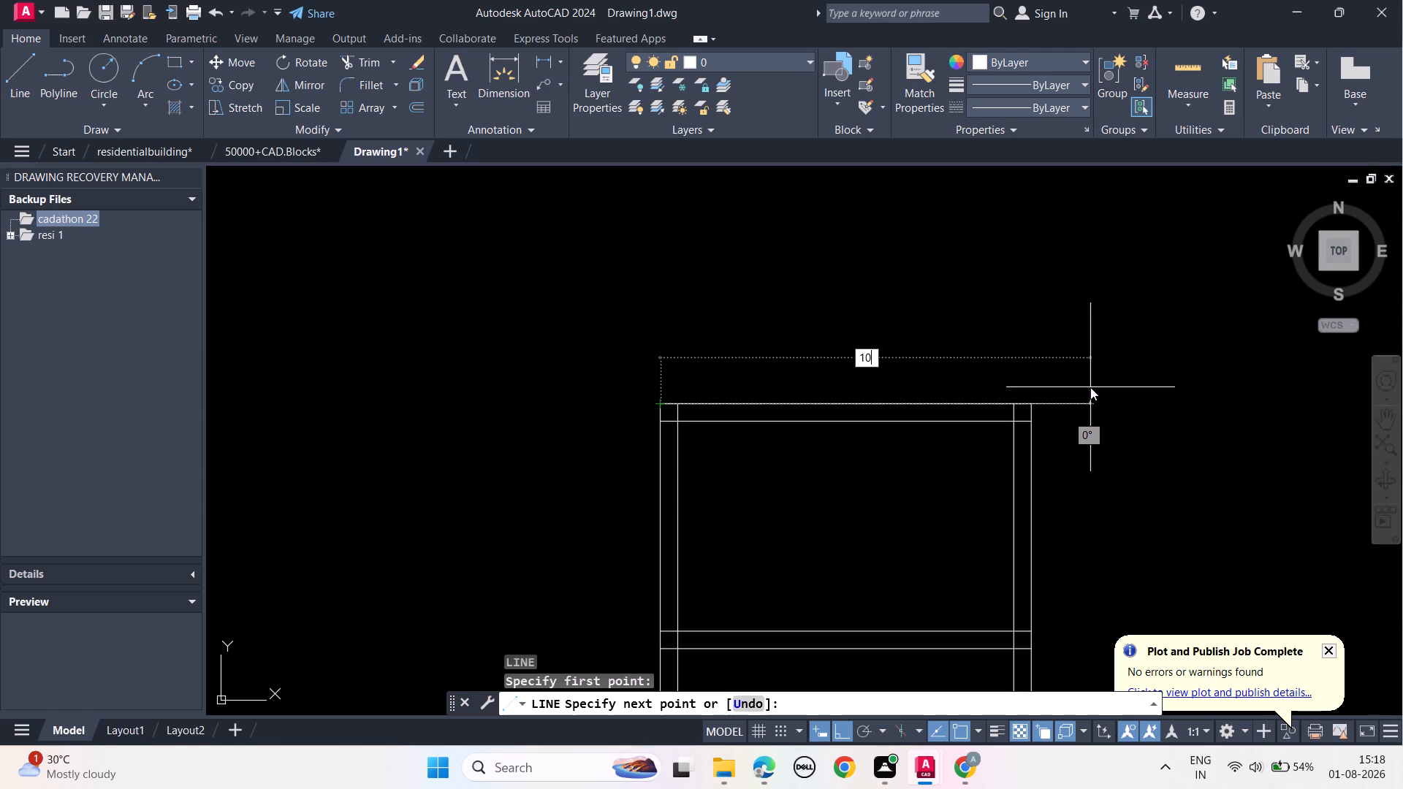
{"action": "key", "text": "Return"}
{"action": "scroll", "coordinate": [1092, 386], "scroll_direction": "down", "scroll_amount": 2}
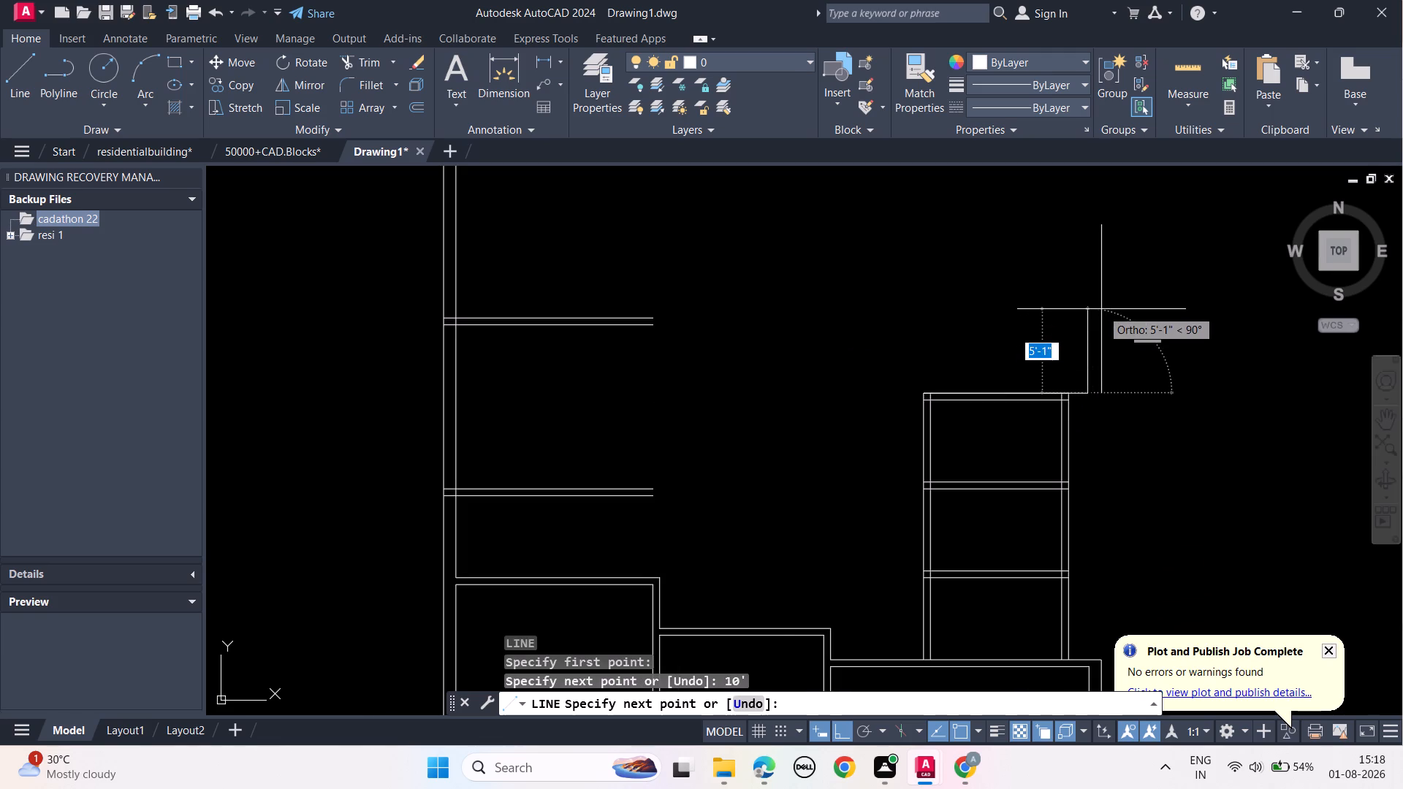
{"action": "key", "text": "Escape"}
Offset the 10' line along the third slab's top edge 5' upward.
{"action": "scroll", "coordinate": [1105, 416], "scroll_direction": "up", "scroll_amount": 3}
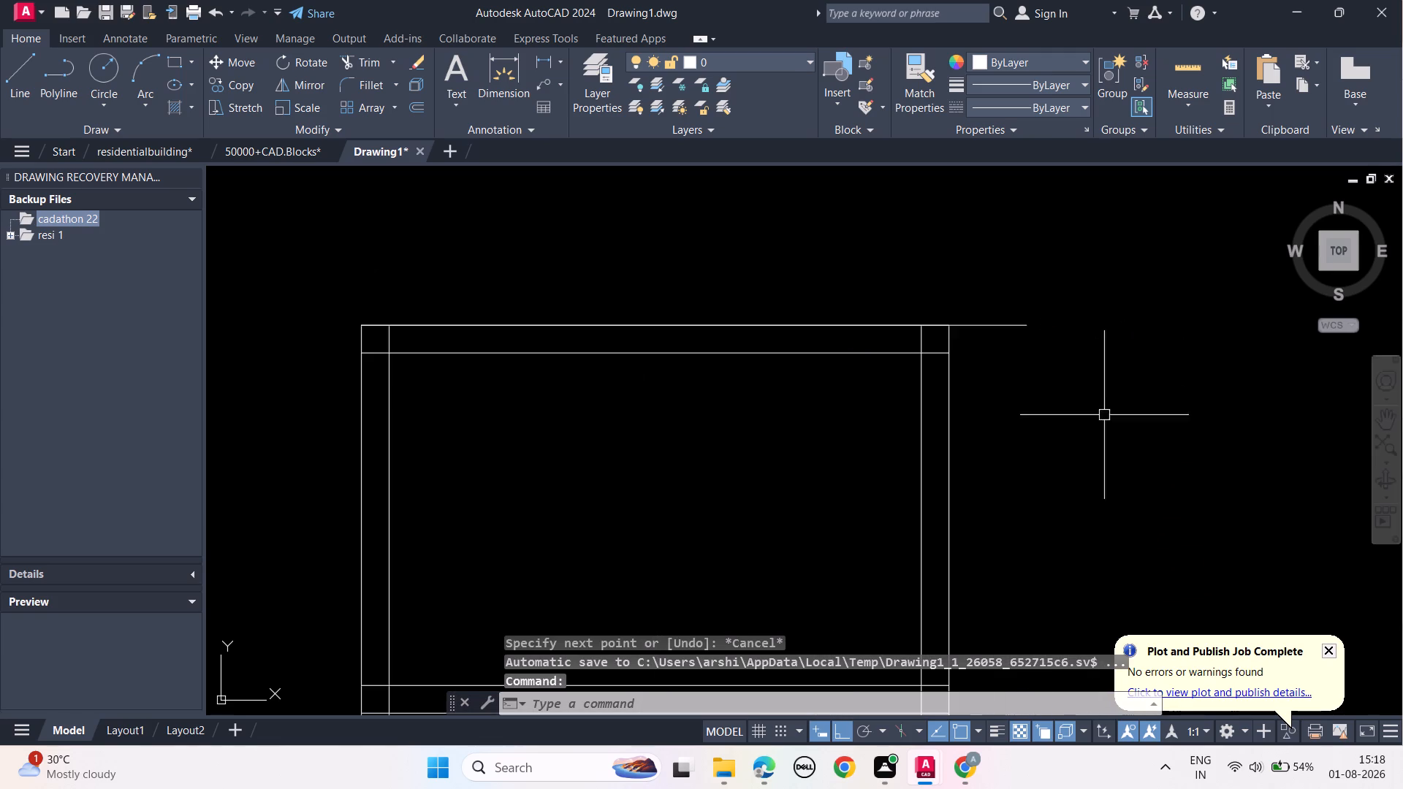
{"action": "scroll", "coordinate": [1034, 370], "scroll_direction": "down", "scroll_amount": 1}
{"action": "middle_click_drag", "start_coordinate": [1035, 370], "coordinate": [1033, 396]}
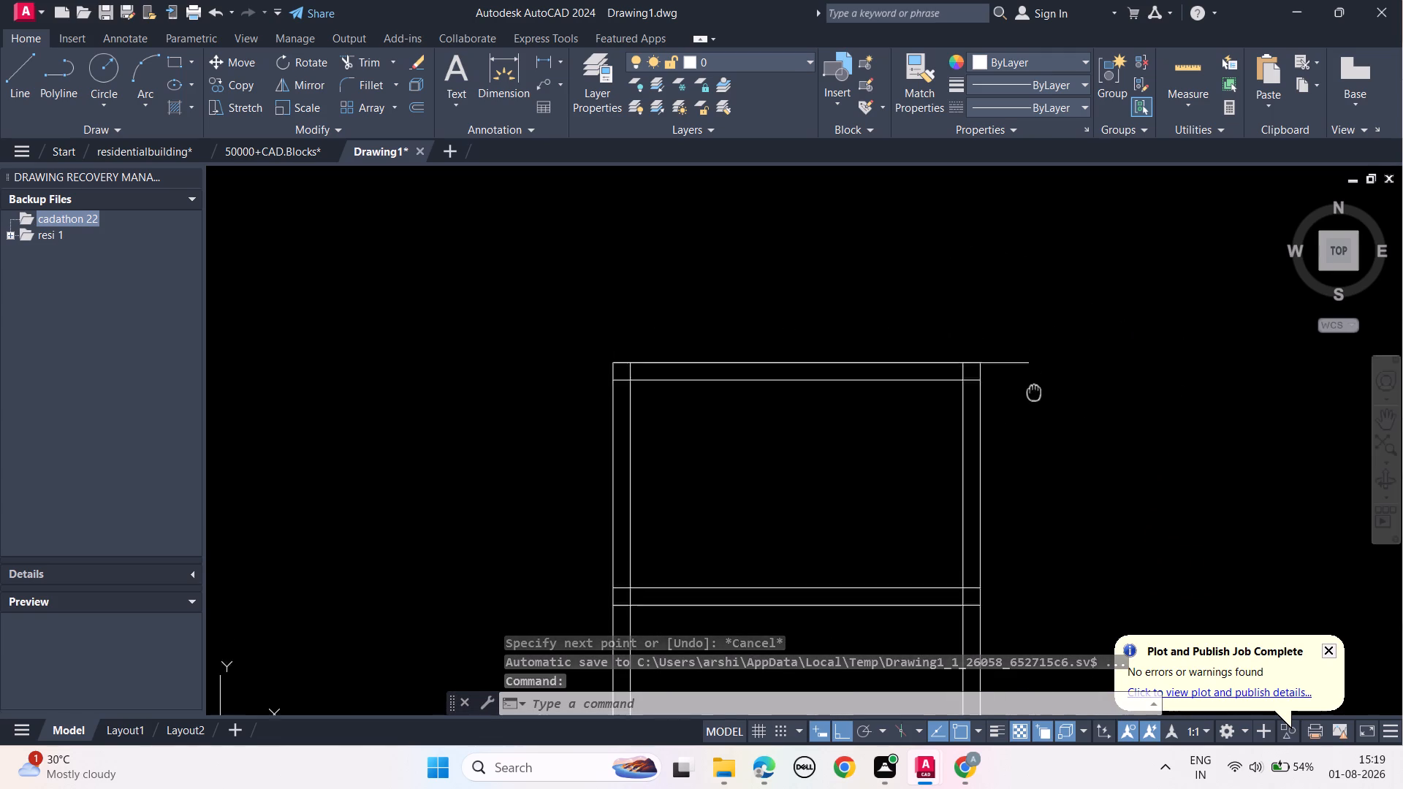
{"action": "middle_click_drag", "start_coordinate": [1033, 396], "coordinate": [1022, 446]}
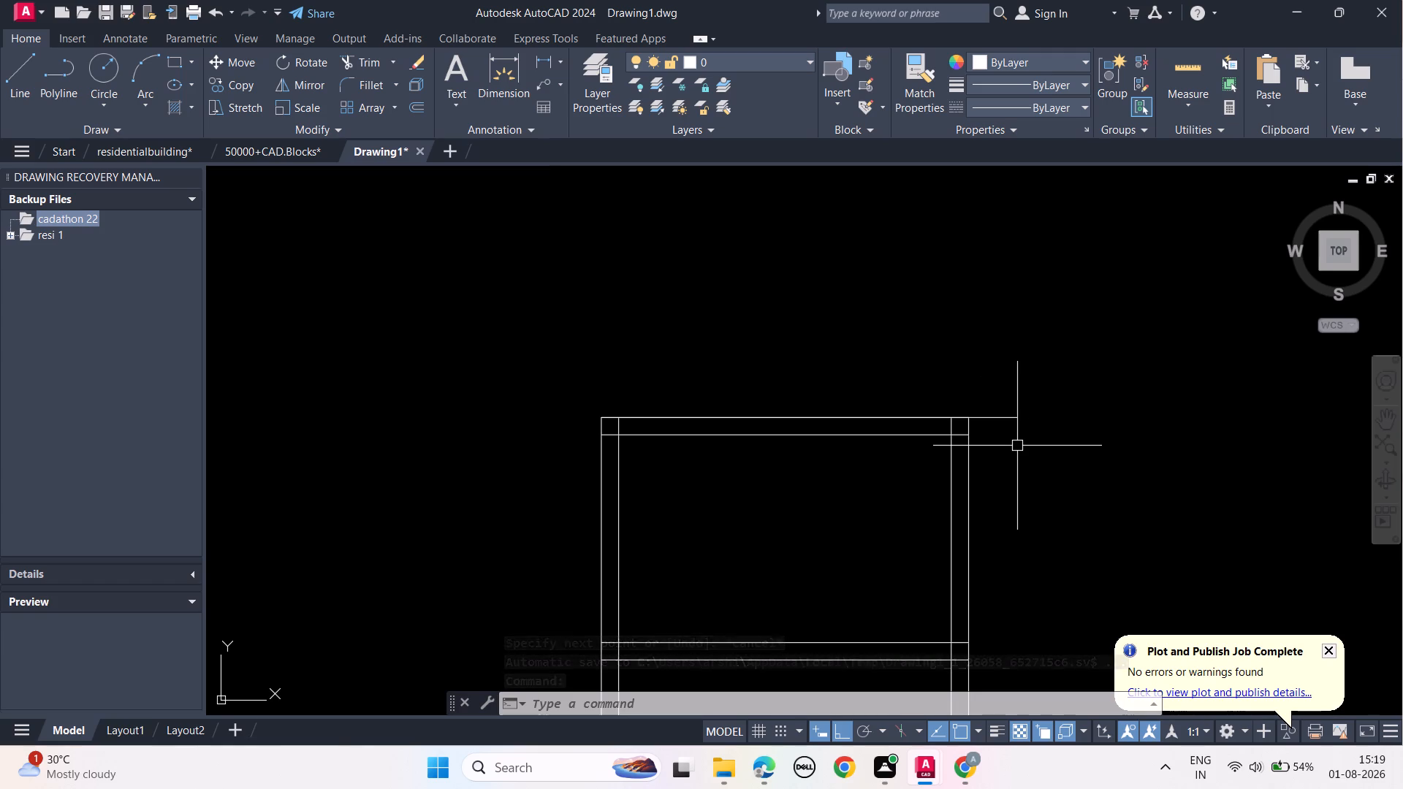
{"action": "left_click", "coordinate": [997, 419]}
{"action": "type", "text": "off"}
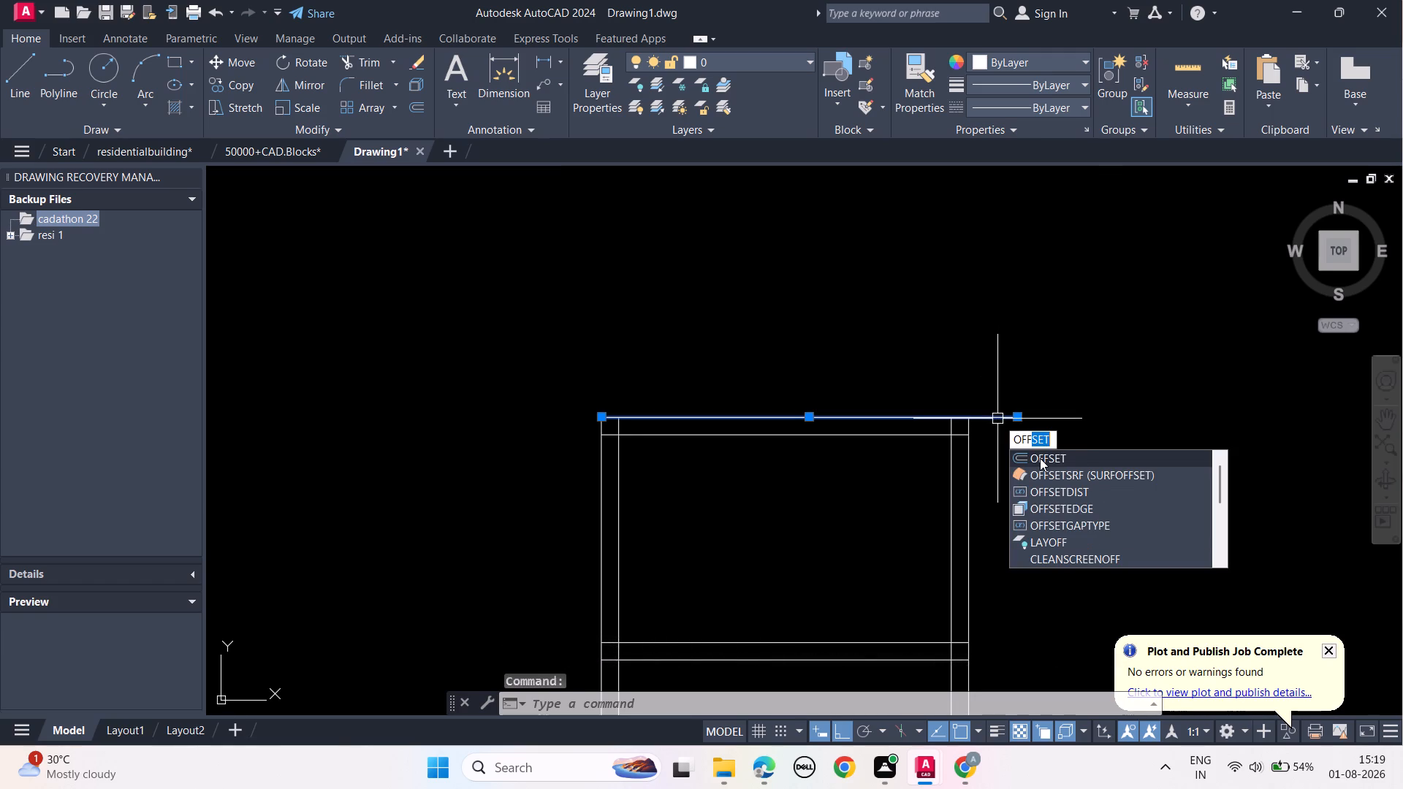
{"action": "left_click", "coordinate": [1040, 458]}
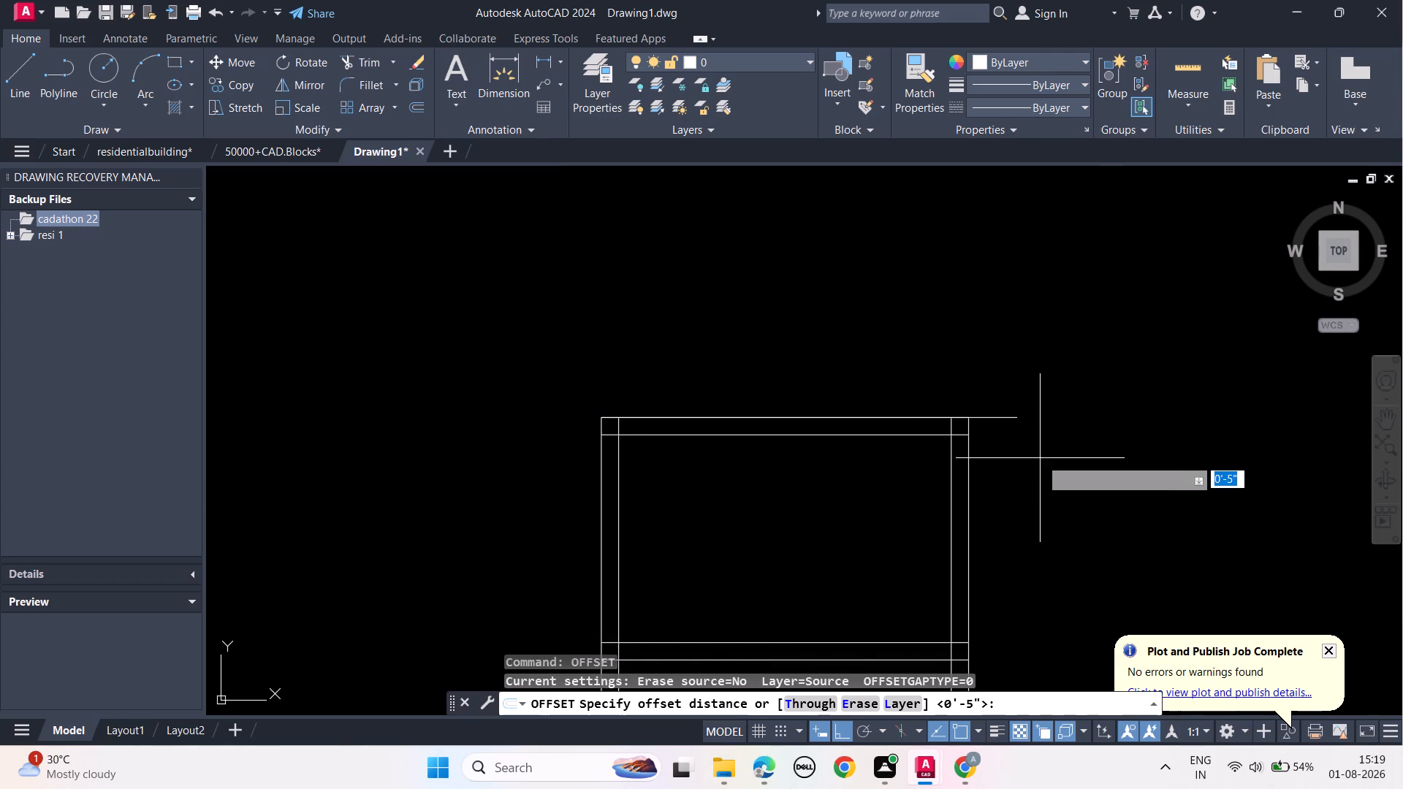
{"action": "key", "text": "5"}
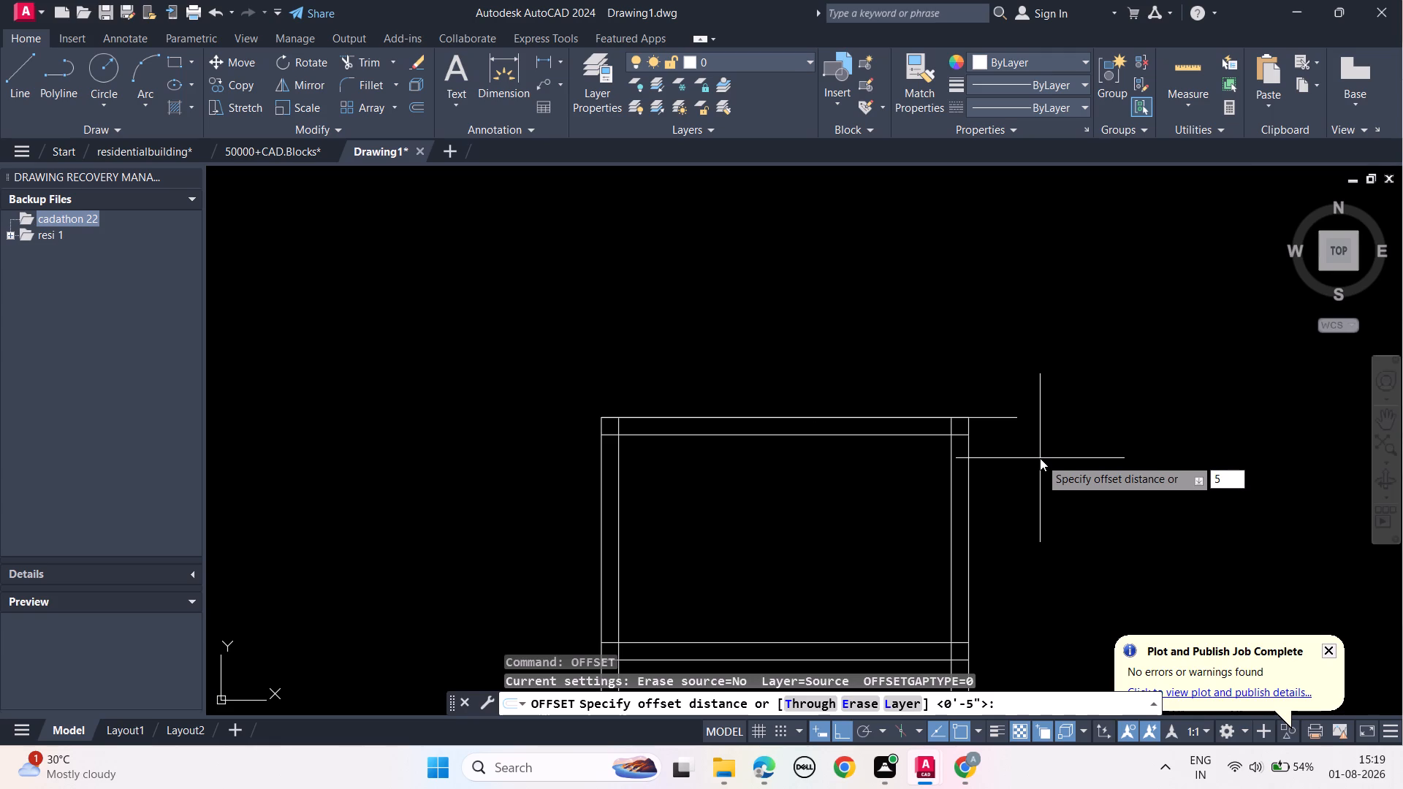
{"action": "key", "text": "apostrophe"}
{"action": "key", "text": "Return"}
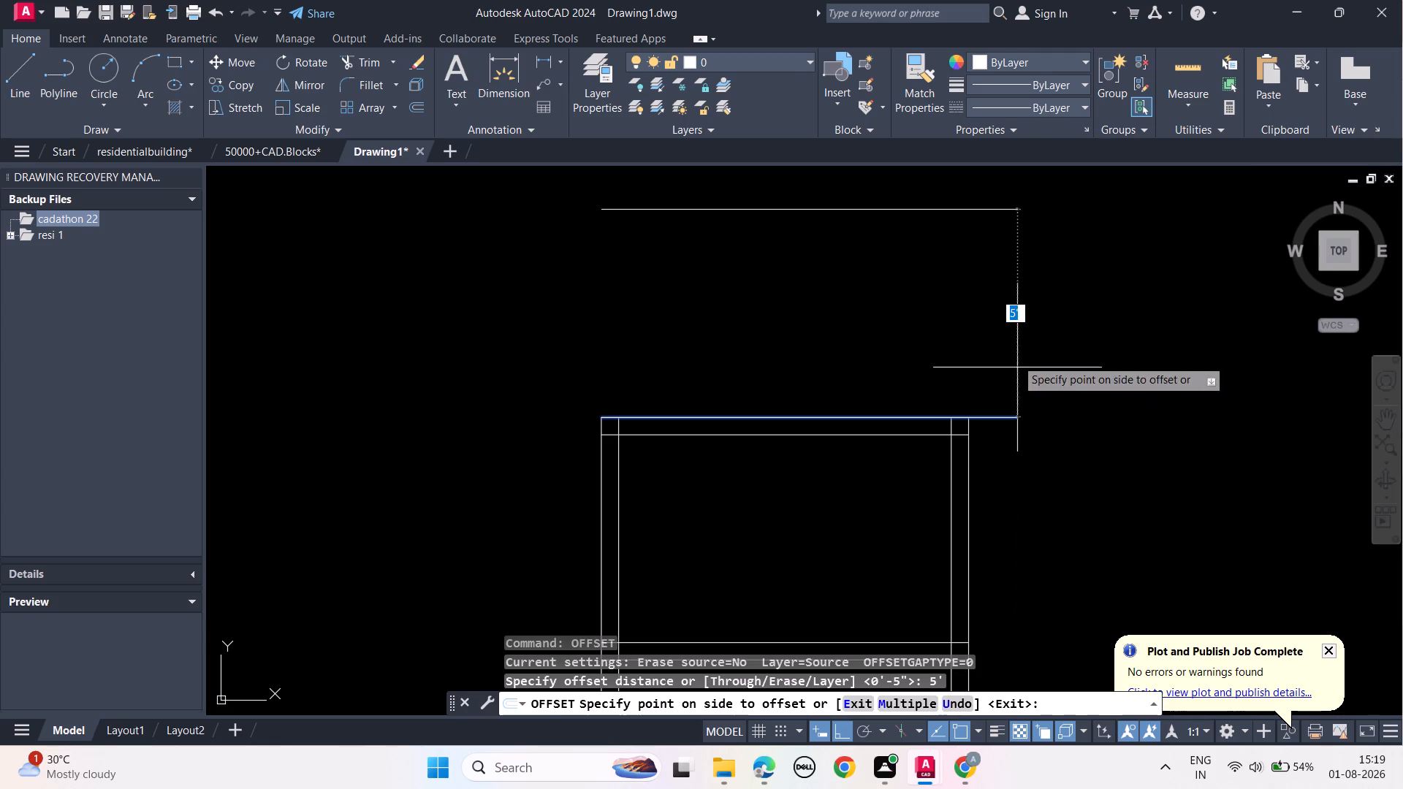
{"action": "left_click", "coordinate": [1020, 356]}
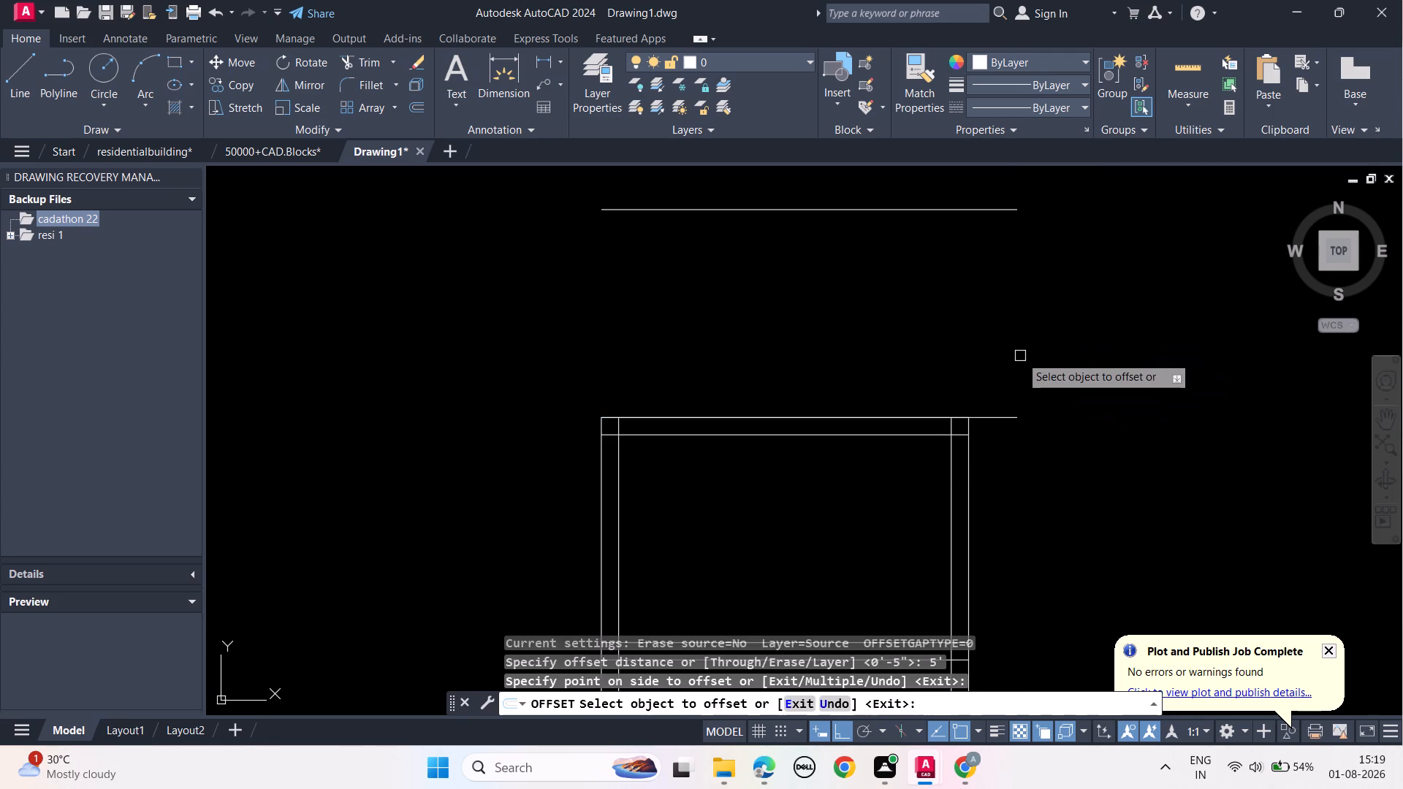
{"action": "key", "text": "Escape"}
{"action": "key", "text": "Escape"}
{"action": "key", "text": "Escape"}
{"action": "key", "text": "Escape"}
Offset the upper horizontal line 5" upward to form the top slab's thickness.
{"action": "scroll", "coordinate": [1042, 416], "scroll_direction": "down", "scroll_amount": 1}
{"action": "middle_click_drag", "start_coordinate": [1042, 417], "coordinate": [1032, 511]}
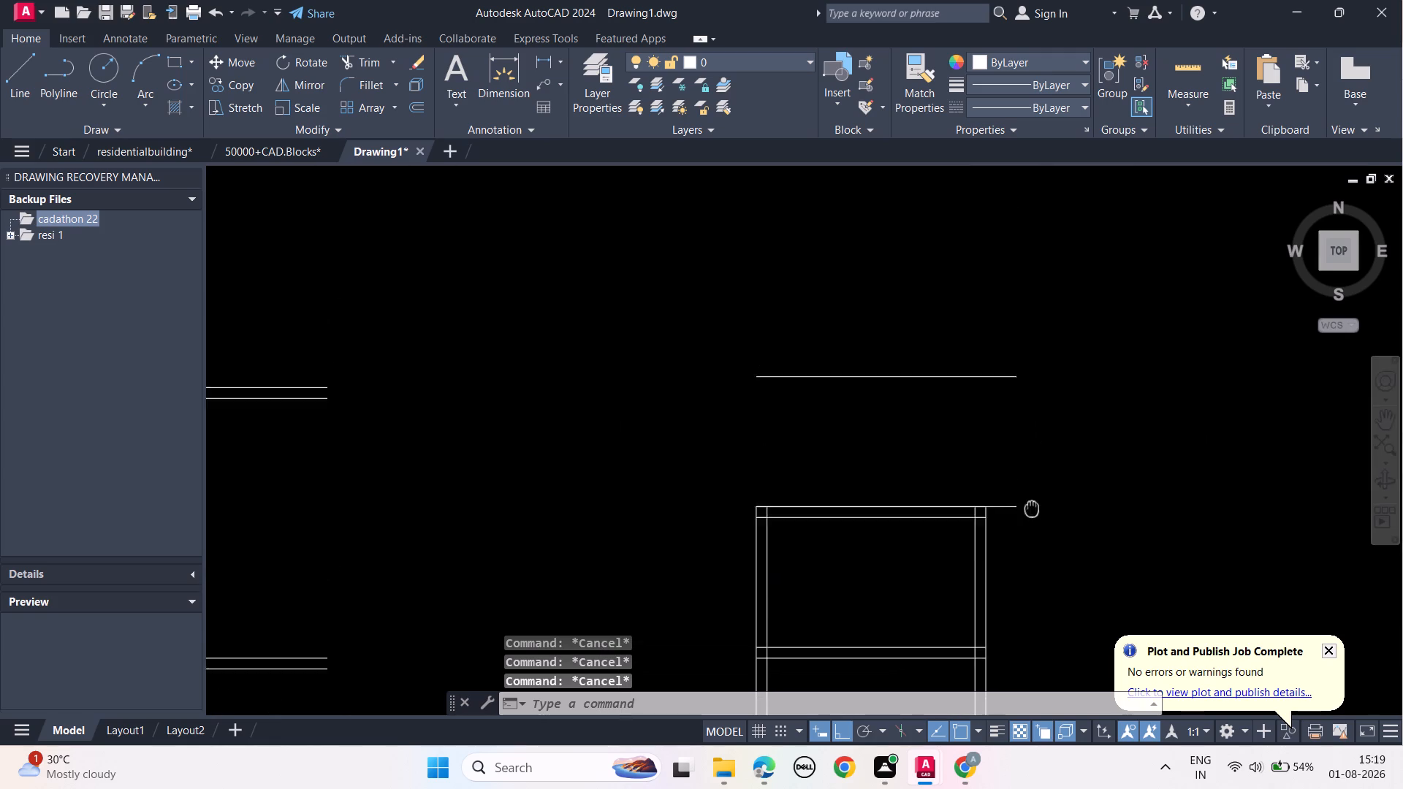
{"action": "middle_click_drag", "start_coordinate": [1032, 511], "coordinate": [1031, 533]}
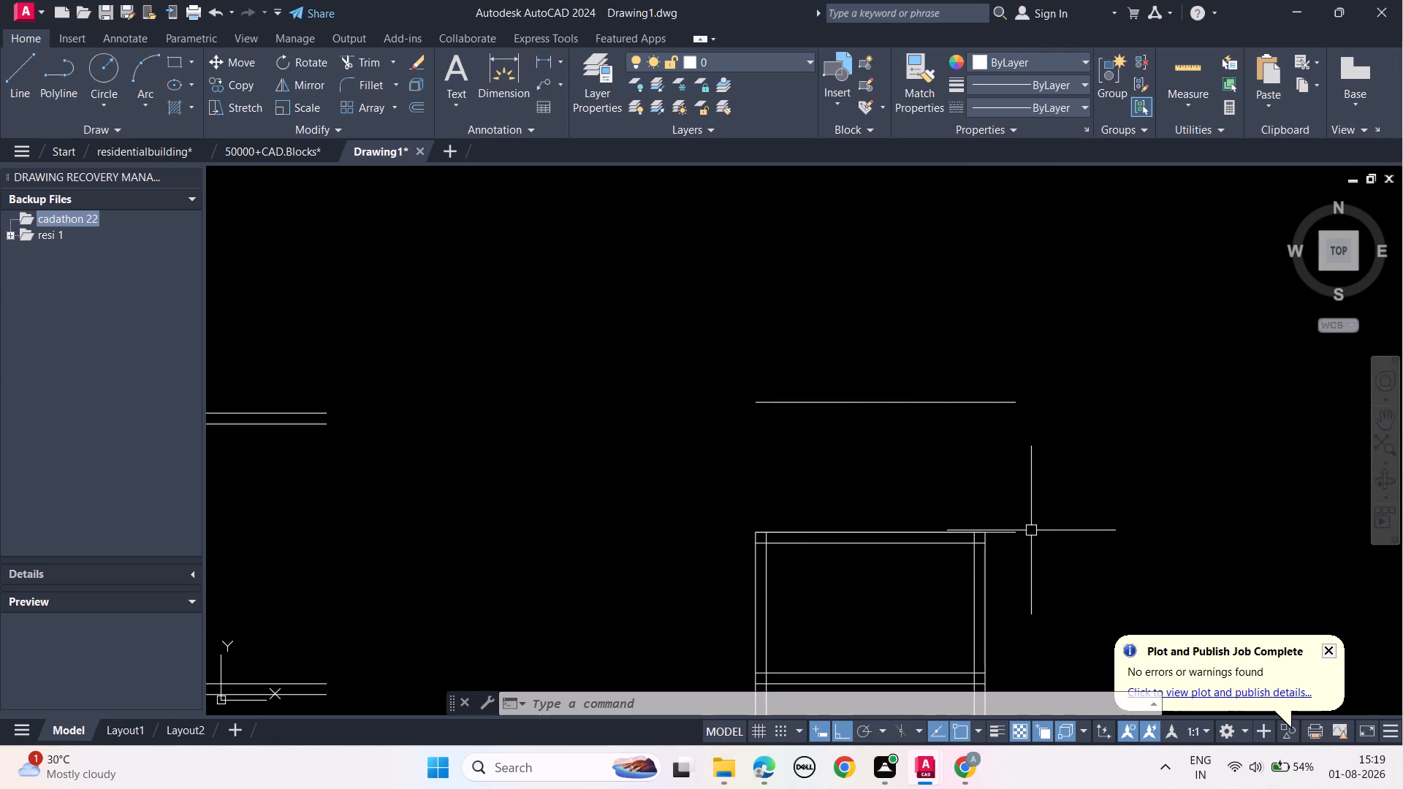
{"action": "left_click", "coordinate": [962, 401]}
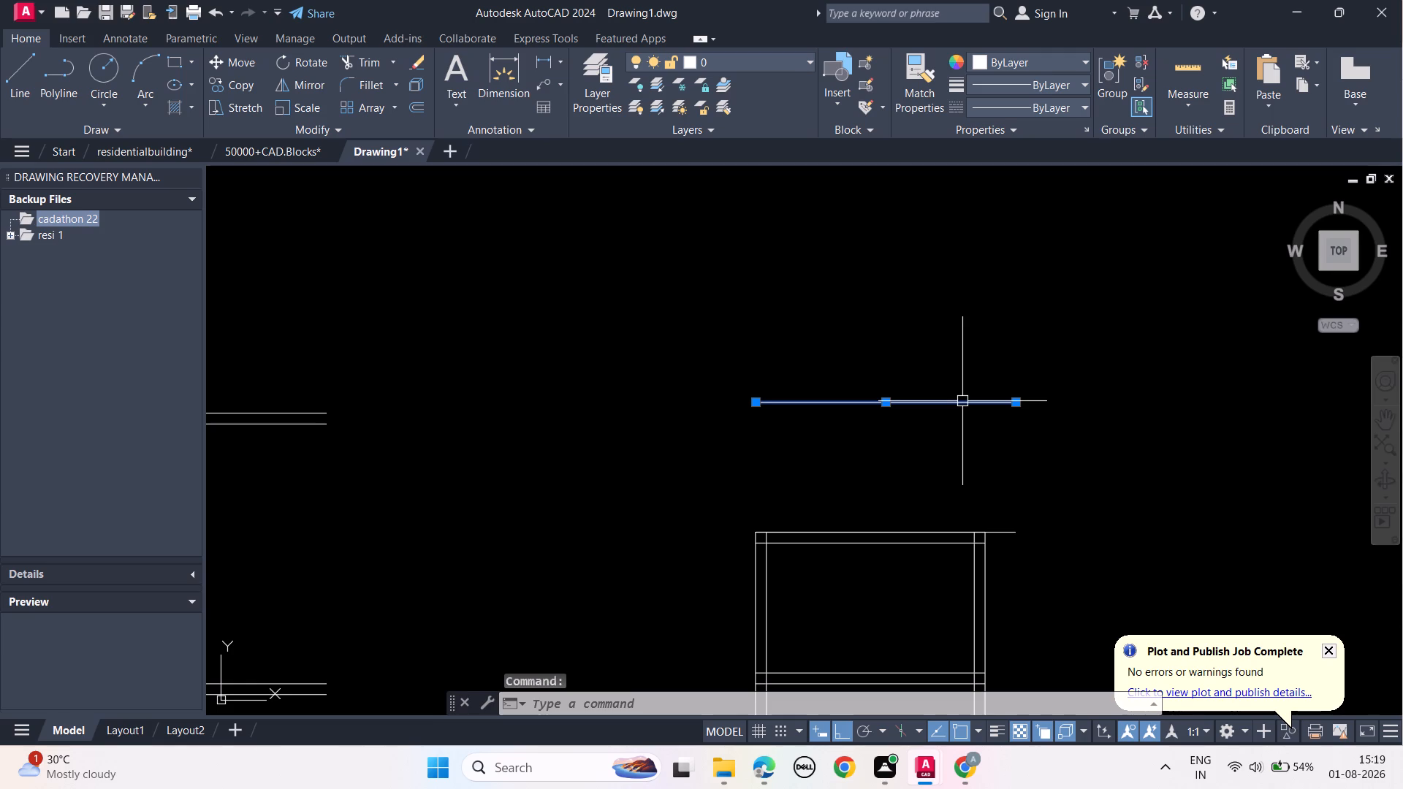
{"action": "type", "text": "off"}
{"action": "left_click", "coordinate": [1013, 438]}
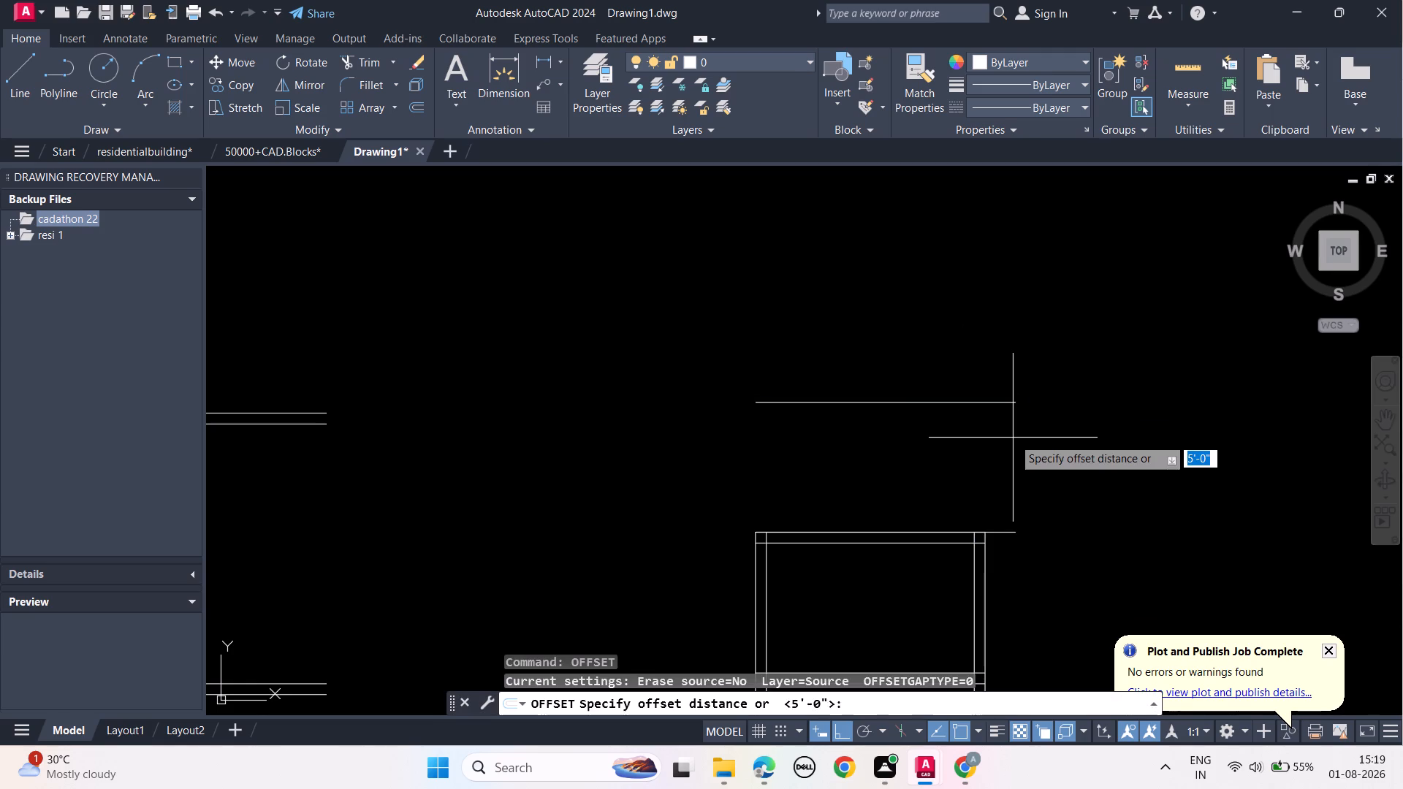
{"action": "type", "text": "5\""}
{"action": "key", "text": "Return"}
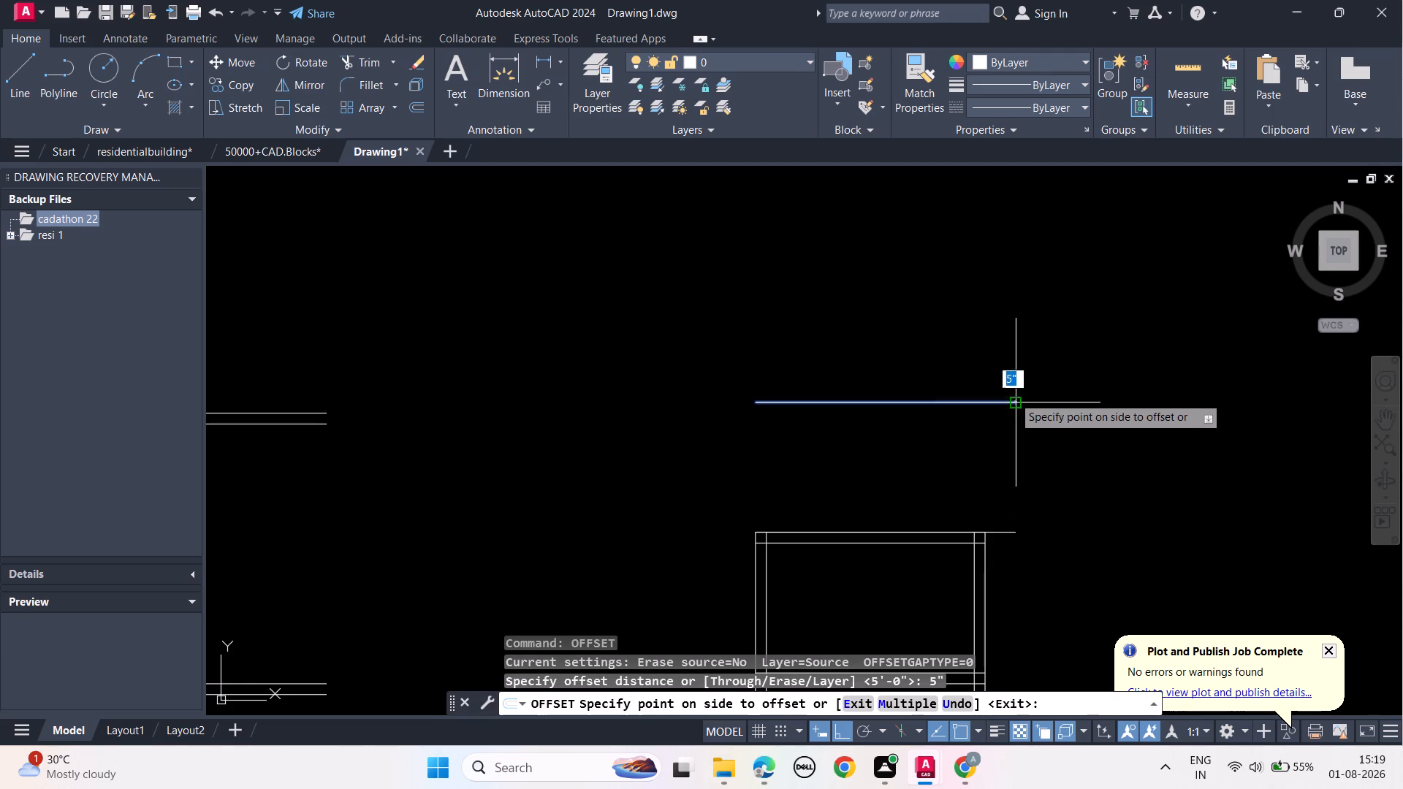
{"action": "left_click", "coordinate": [1011, 351]}
{"action": "key", "text": "Escape"}
{"action": "key", "text": "Escape"}
{"action": "key", "text": "Escape"}
{"action": "key", "text": "Escape"}
{"action": "key", "text": "Escape"}
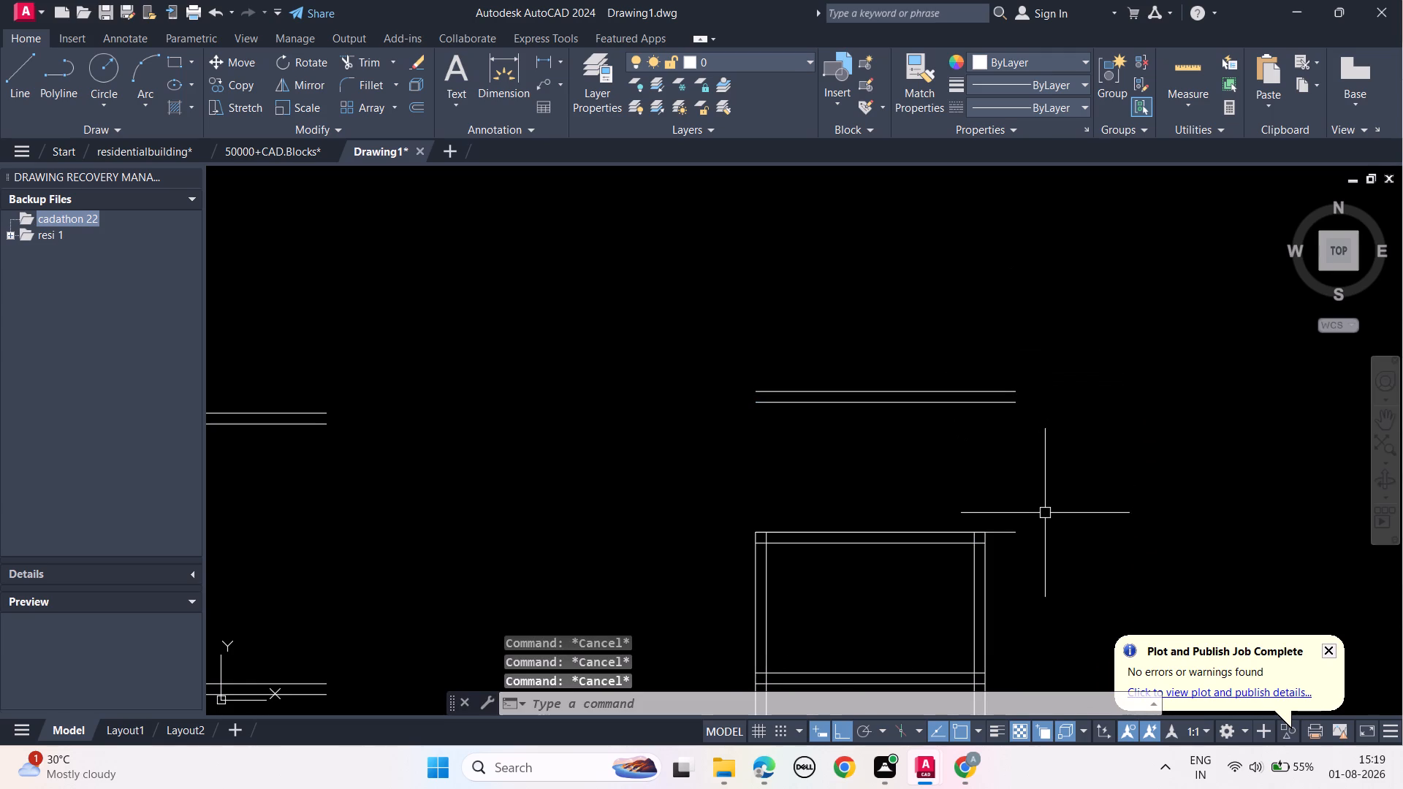
Stretch the right end of the third slab's bottom edge outward about 1'-6", past the end of the 10' line.
{"action": "scroll", "coordinate": [986, 563], "scroll_direction": "up", "scroll_amount": 2}
{"action": "left_click", "coordinate": [940, 511]}
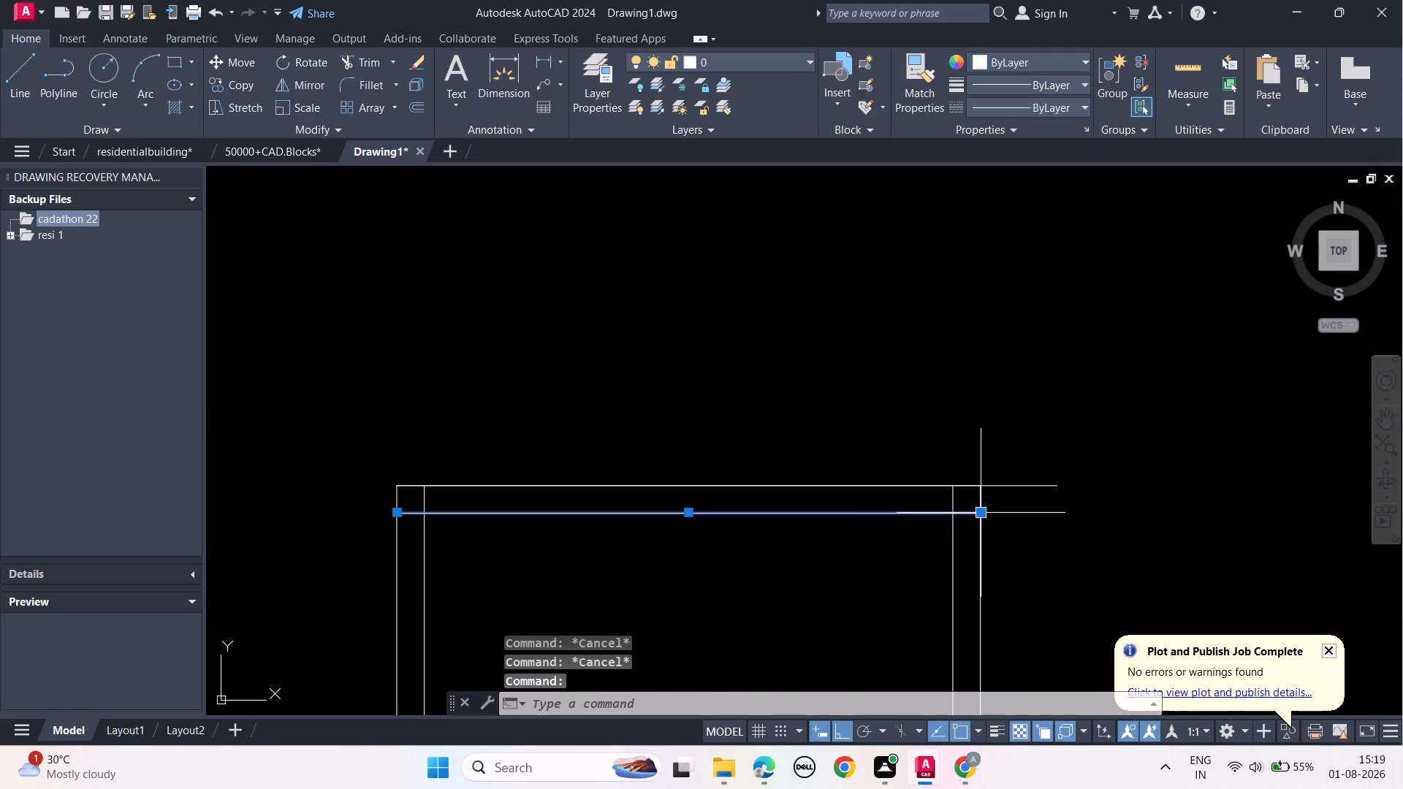
{"action": "left_click", "coordinate": [983, 513]}
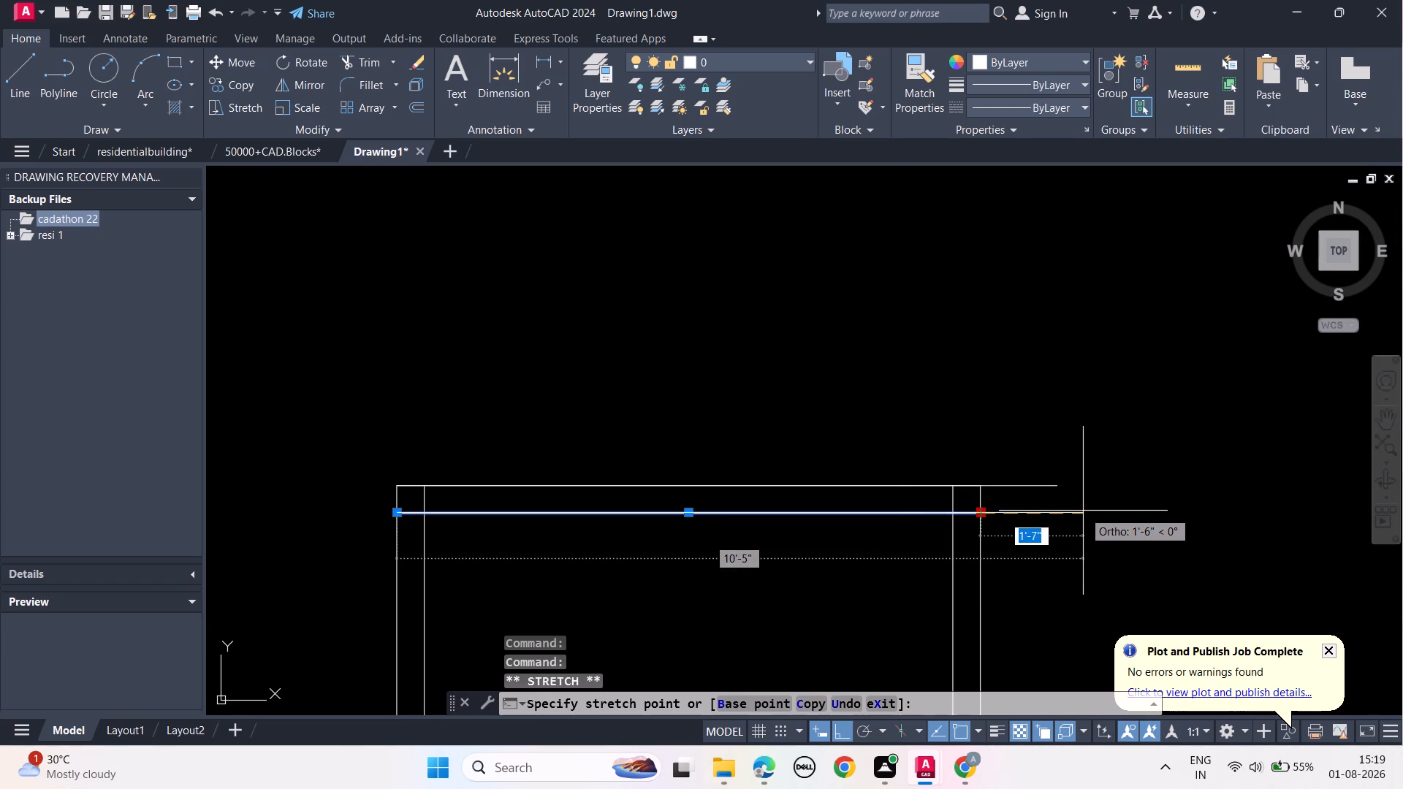
{"action": "left_click", "coordinate": [1083, 511]}
{"action": "key", "text": "Escape"}
{"action": "key", "text": "Escape"}
{"action": "key", "text": "Escape"}
{"action": "key", "text": "Escape"}
Draw a vertical line from the right end of the third slab's 10' top edge up to the upper slab's top edge.
{"action": "type", "text": "l"}
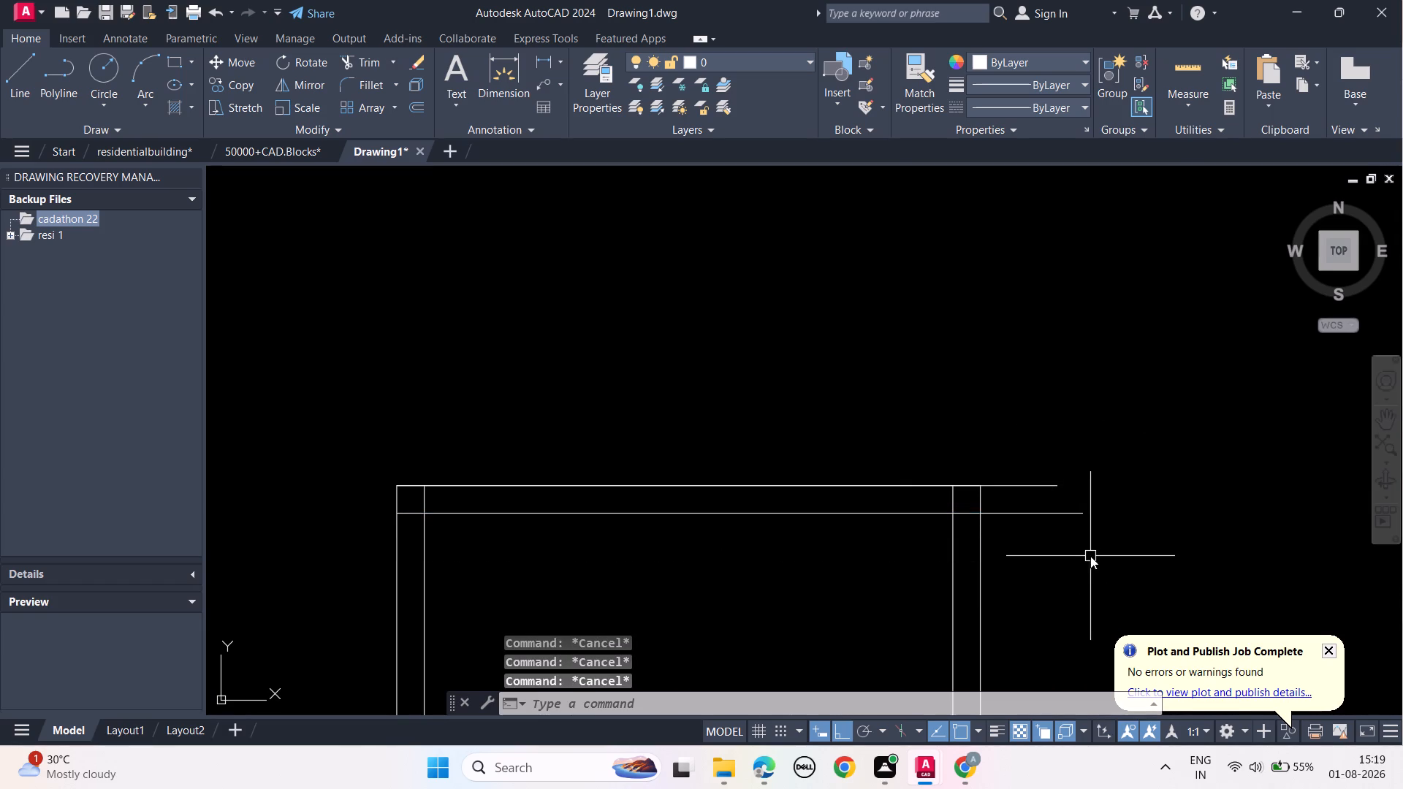
{"action": "key", "text": "space"}
{"action": "left_click", "coordinate": [1052, 487]}
{"action": "scroll", "coordinate": [1038, 360], "scroll_direction": "down", "scroll_amount": 1}
{"action": "middle_click_drag", "start_coordinate": [1038, 361], "coordinate": [1038, 547]}
{"action": "left_click", "coordinate": [1052, 398]}
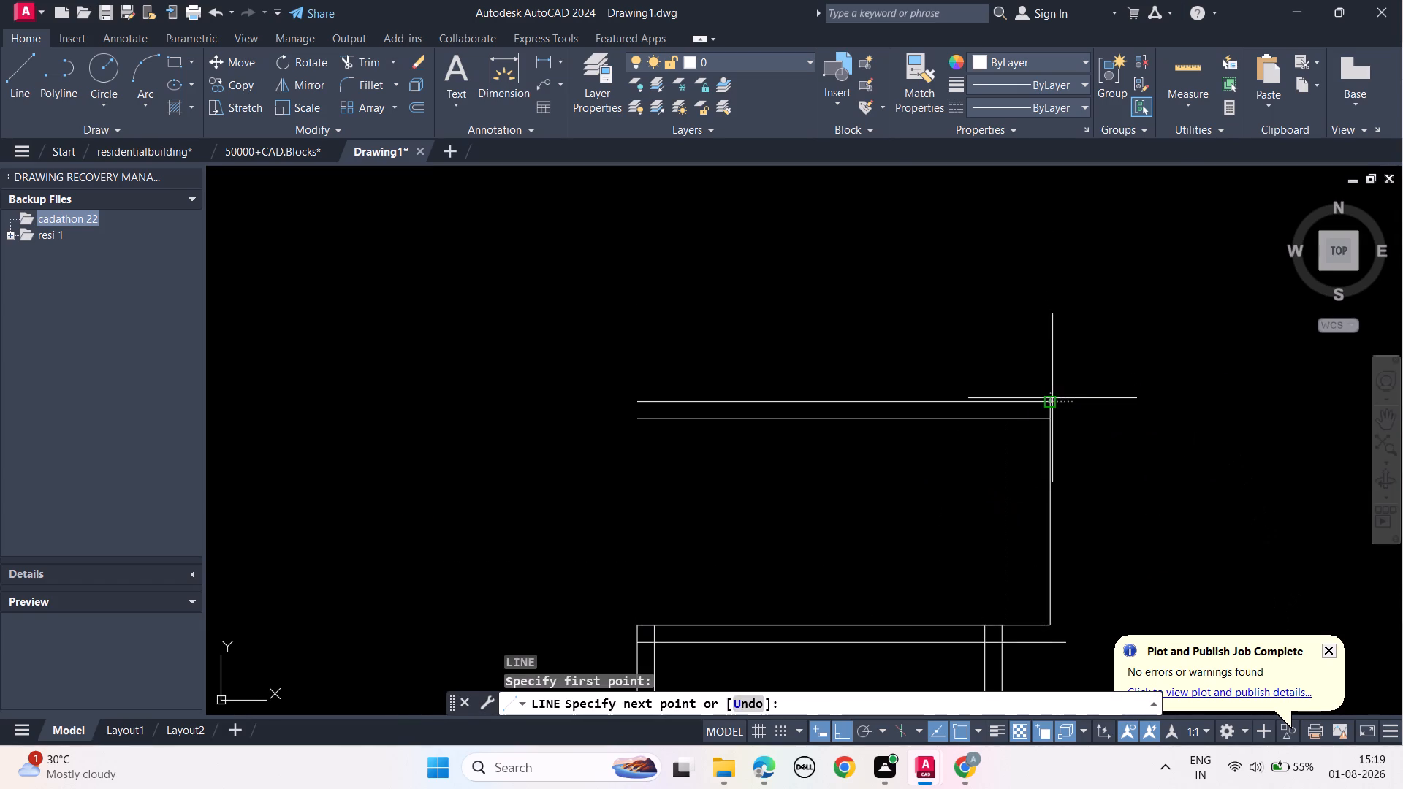
{"action": "key", "text": "Escape"}
{"action": "key", "text": "Escape"}
{"action": "key", "text": "Escape"}
Stretch the lower end of the new vertical wall line down past the third slab's bottom edge.
{"action": "middle_click_drag", "start_coordinate": [1092, 557], "coordinate": [1040, 368]}
{"action": "scroll", "coordinate": [1023, 454], "scroll_direction": "up", "scroll_amount": 2}
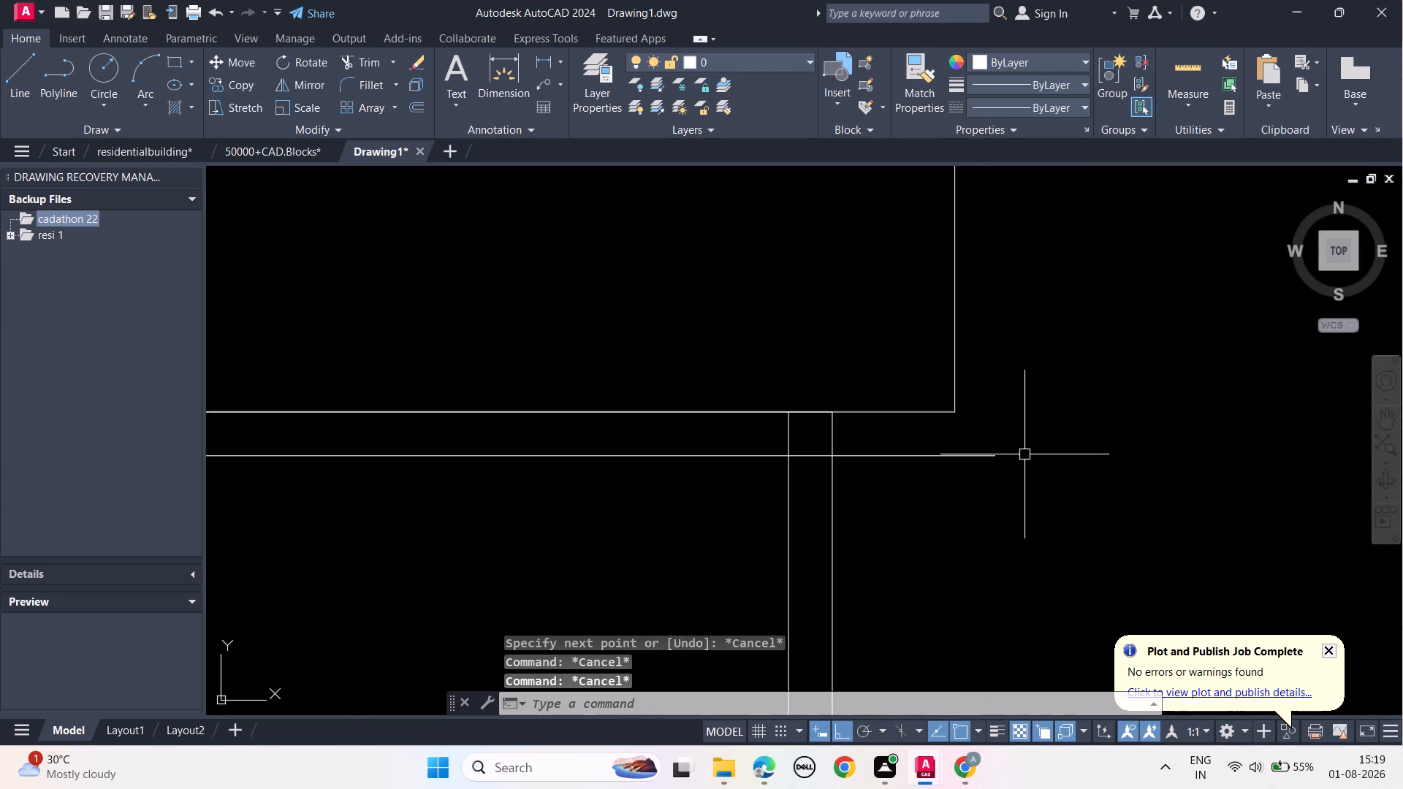
{"action": "left_click", "coordinate": [959, 392]}
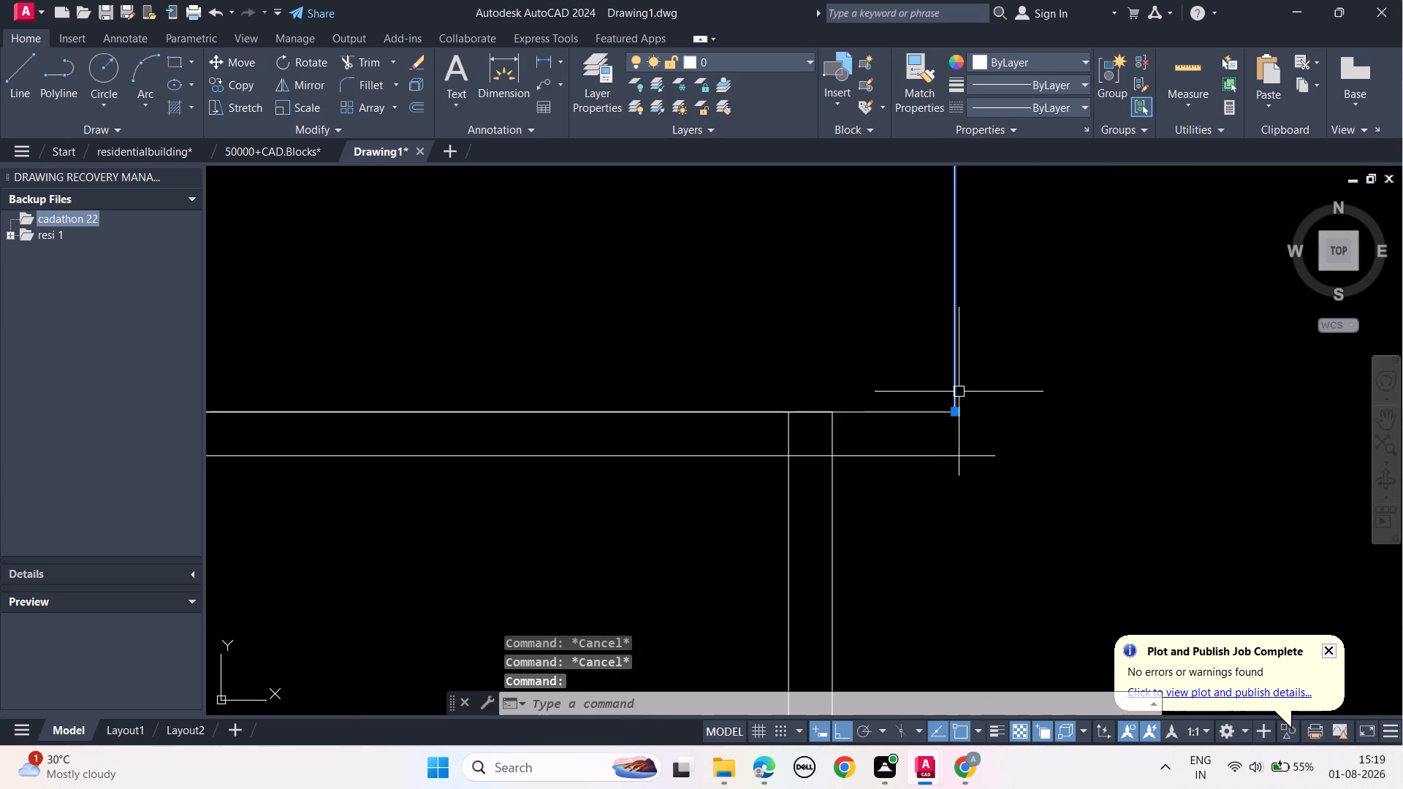
{"action": "left_click", "coordinate": [954, 410]}
{"action": "left_click", "coordinate": [954, 496]}
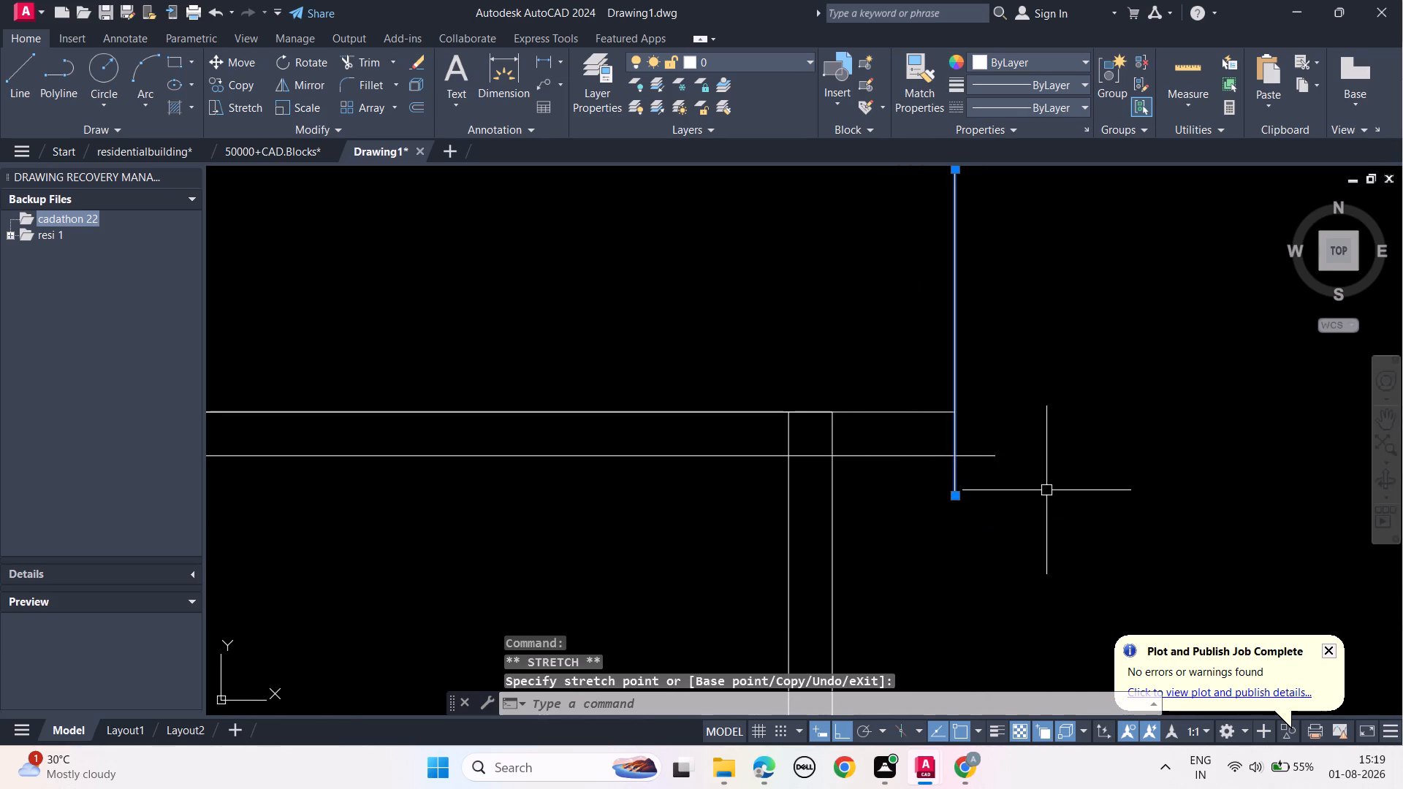
{"action": "key", "text": "Escape"}
{"action": "key", "text": "Escape"}
{"action": "key", "text": "Escape"}
{"action": "key", "text": "Escape"}
Trim the projecting ends of the third slab's bottom edge and the vertical wall line at their outer corner.
{"action": "key", "text": "t"}
{"action": "type", "text": "r"}
{"action": "key", "text": "space"}
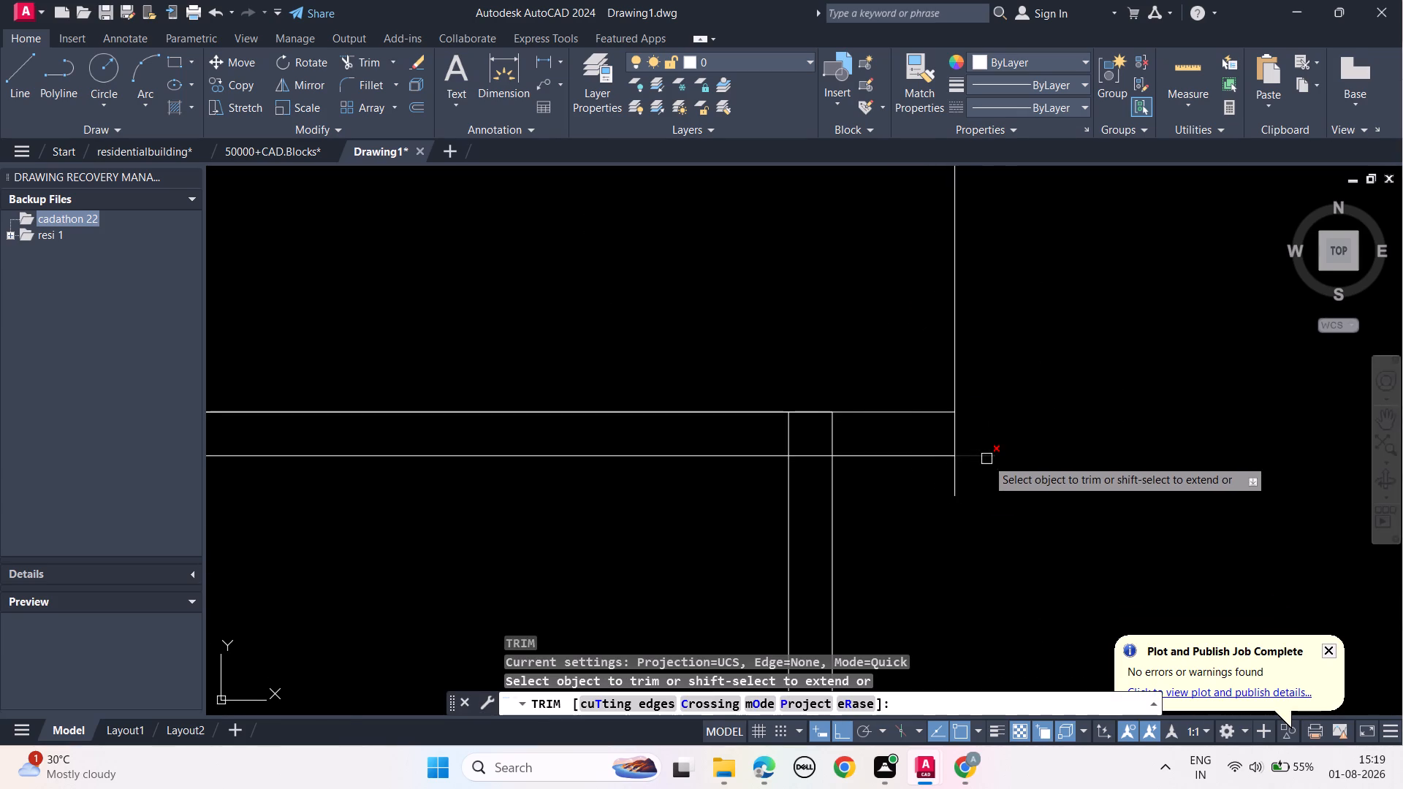
{"action": "left_click", "coordinate": [986, 458]}
{"action": "left_click", "coordinate": [956, 479]}
{"action": "scroll", "coordinate": [1056, 476], "scroll_direction": "down", "scroll_amount": 2}
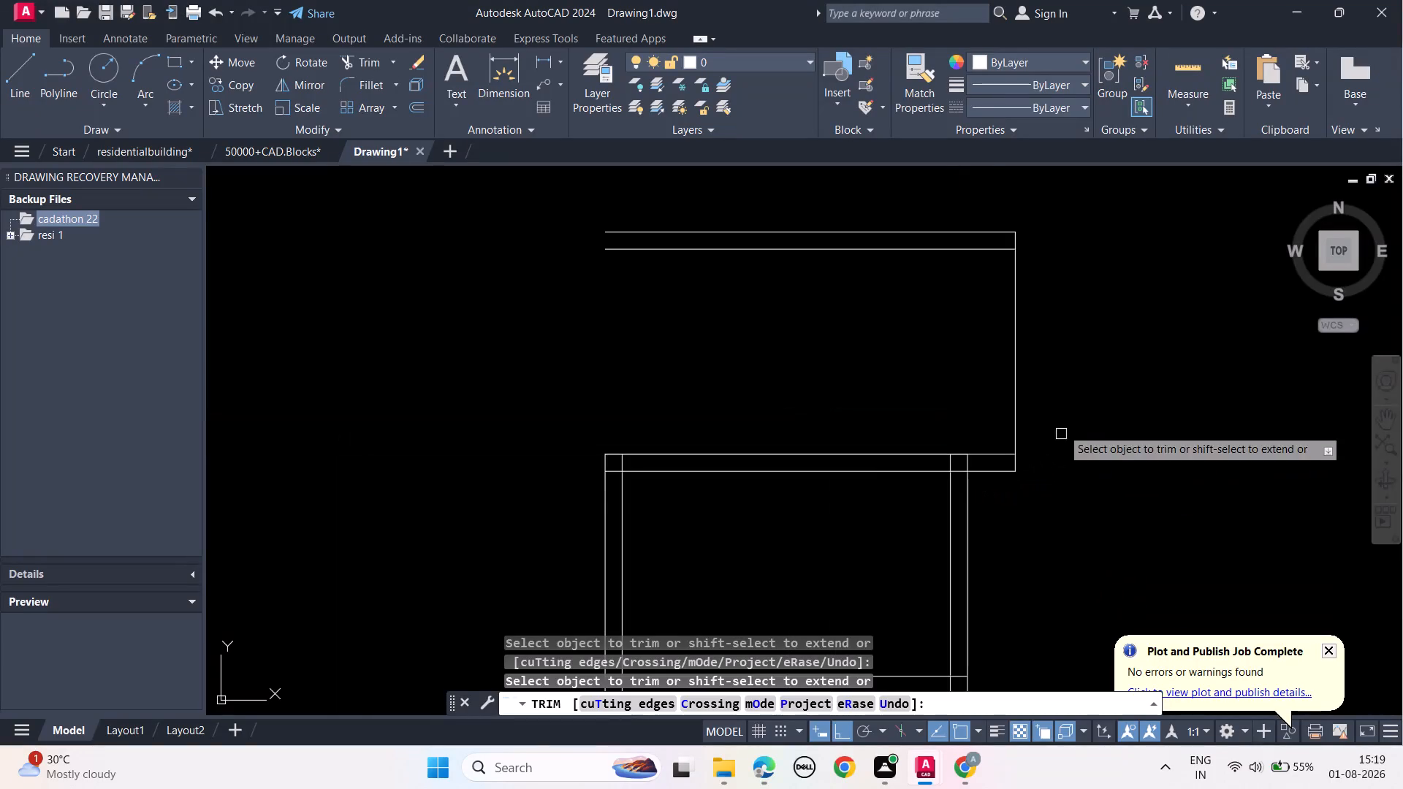
{"action": "middle_click_drag", "start_coordinate": [1063, 398], "coordinate": [1064, 504]}
{"action": "key", "text": "Escape"}
{"action": "key", "text": "Escape"}
{"action": "key", "text": "Escape"}
{"action": "key", "text": "Escape"}
{"action": "key", "text": "Escape"}
{"action": "key", "text": "Escape"}
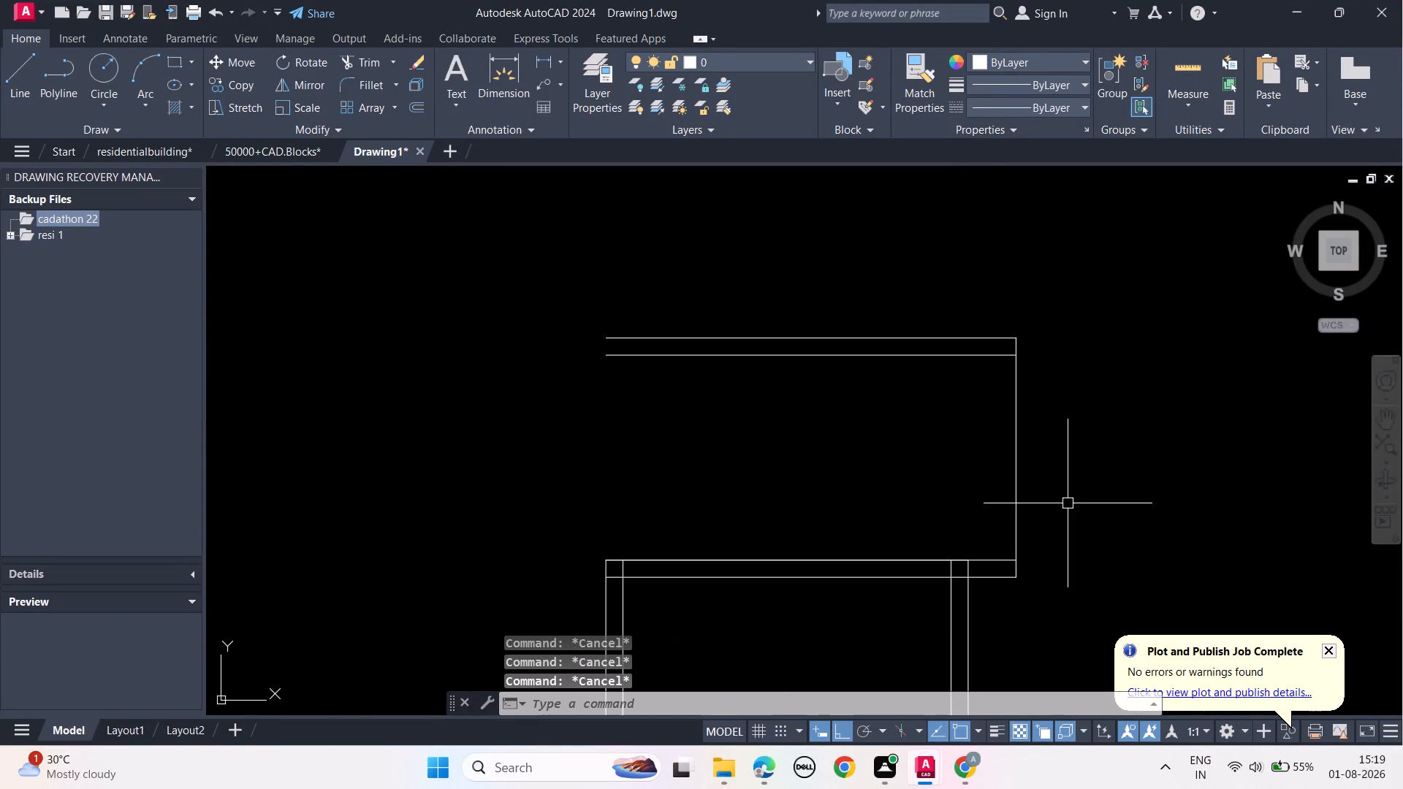
{"action": "key", "text": "Escape"}
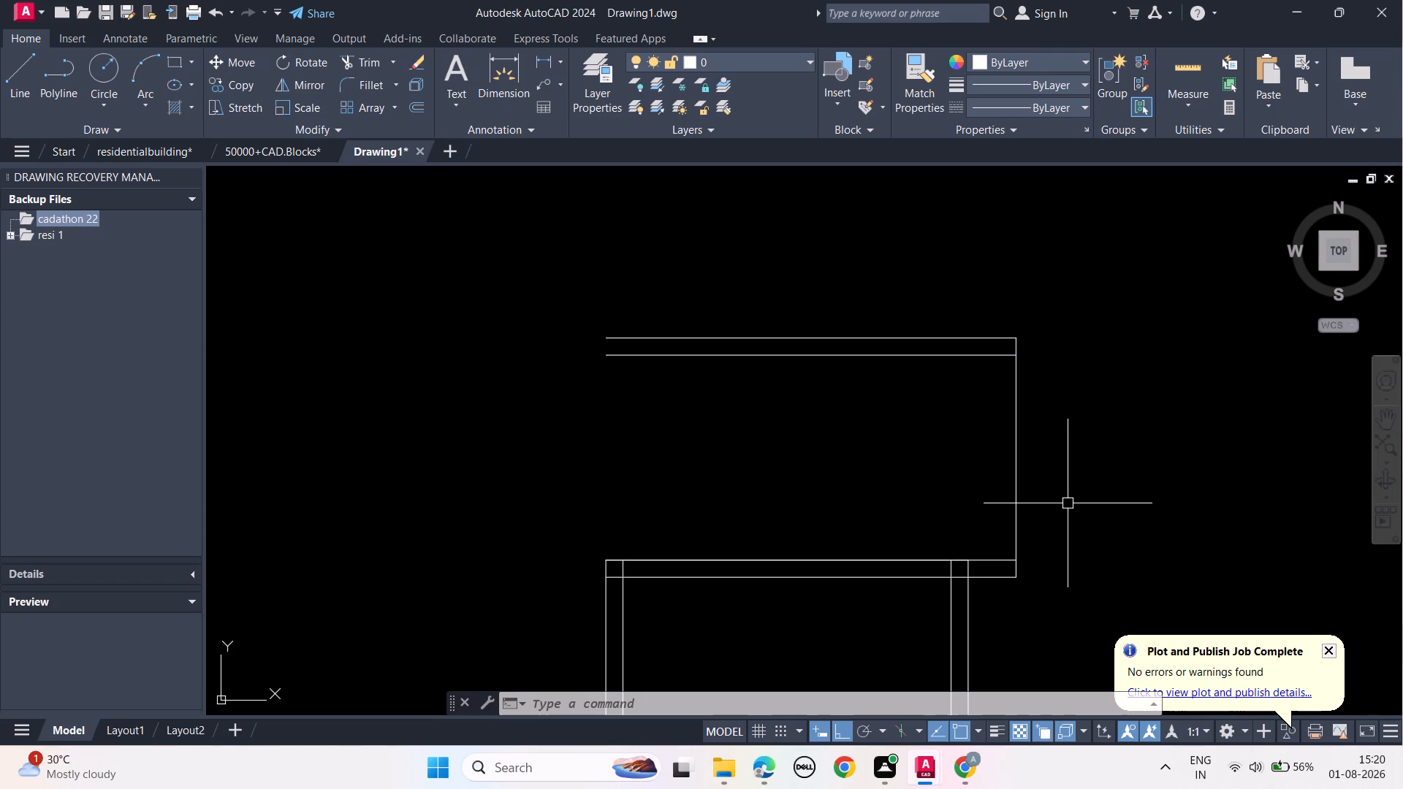
Offset the top level's vertical right wall line 5" inward.
{"action": "left_click", "coordinate": [1015, 432]}
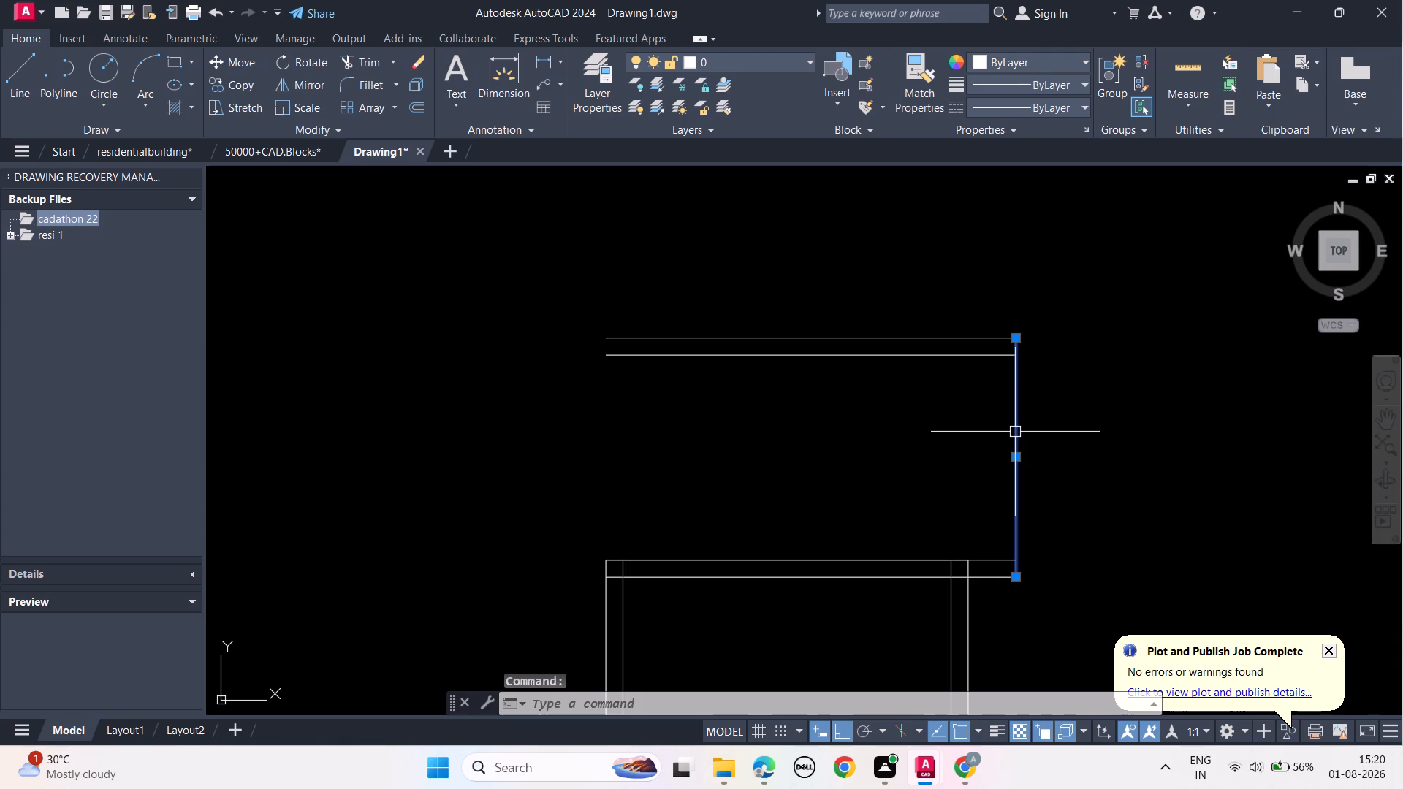
{"action": "type", "text": "off"}
{"action": "left_click", "coordinate": [1060, 468]}
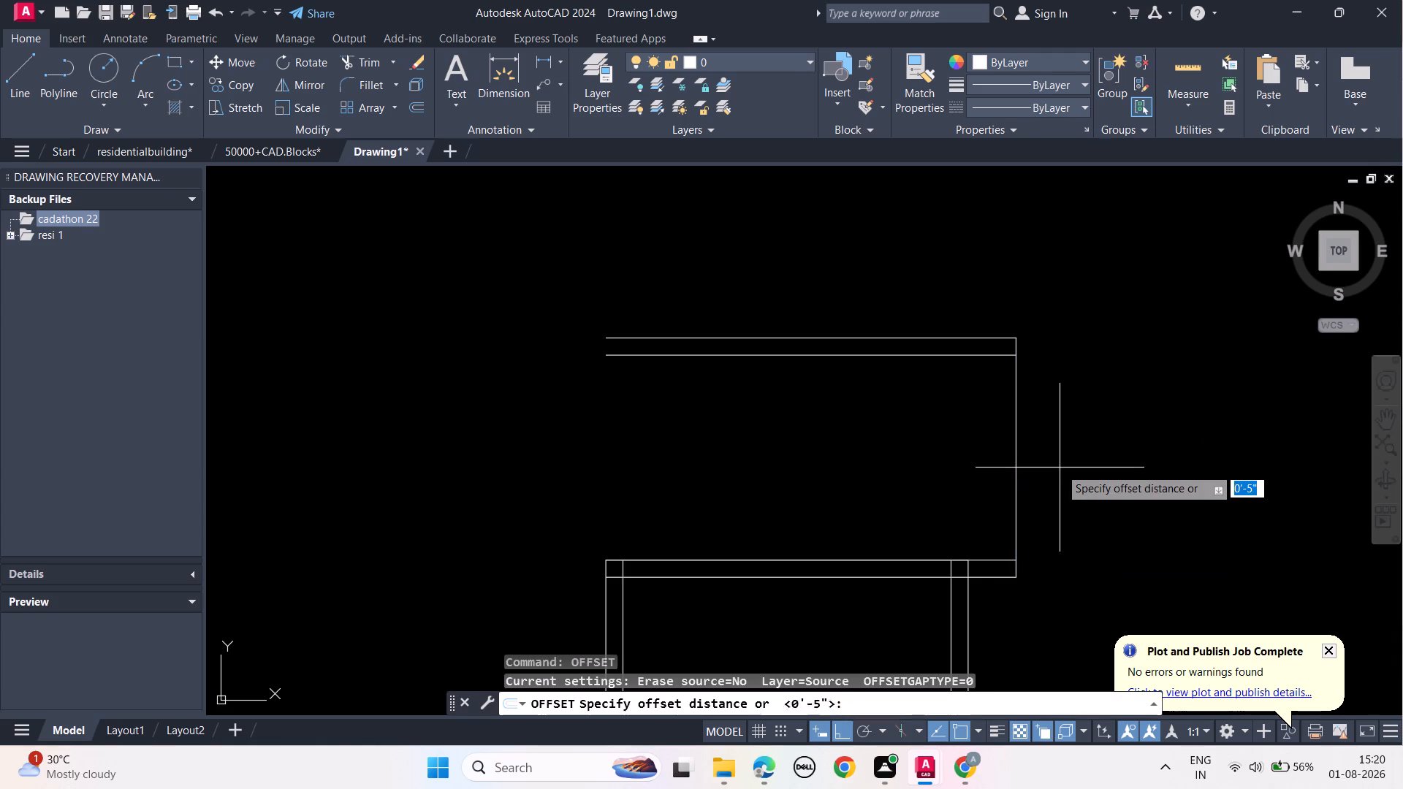
{"action": "type", "text": "5\""}
{"action": "key", "text": "Return"}
{"action": "left_click", "coordinate": [930, 452]}
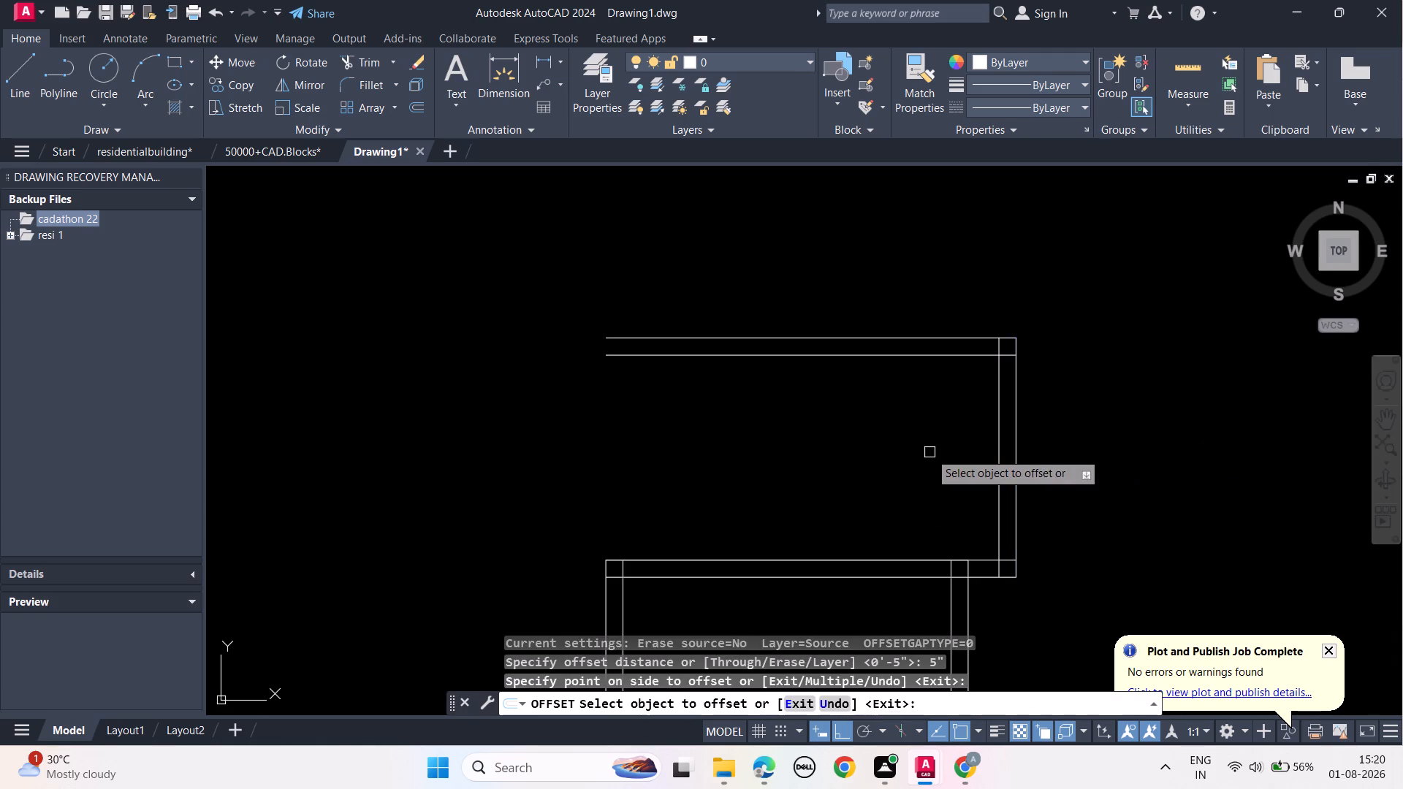
Offset the top edge of the 5'-high level's upper slab 10' upward.
{"action": "key", "text": "Escape"}
{"action": "key", "text": "Escape"}
{"action": "key", "text": "Escape"}
{"action": "key", "text": "Escape"}
{"action": "middle_click_drag", "start_coordinate": [956, 450], "coordinate": [865, 420]}
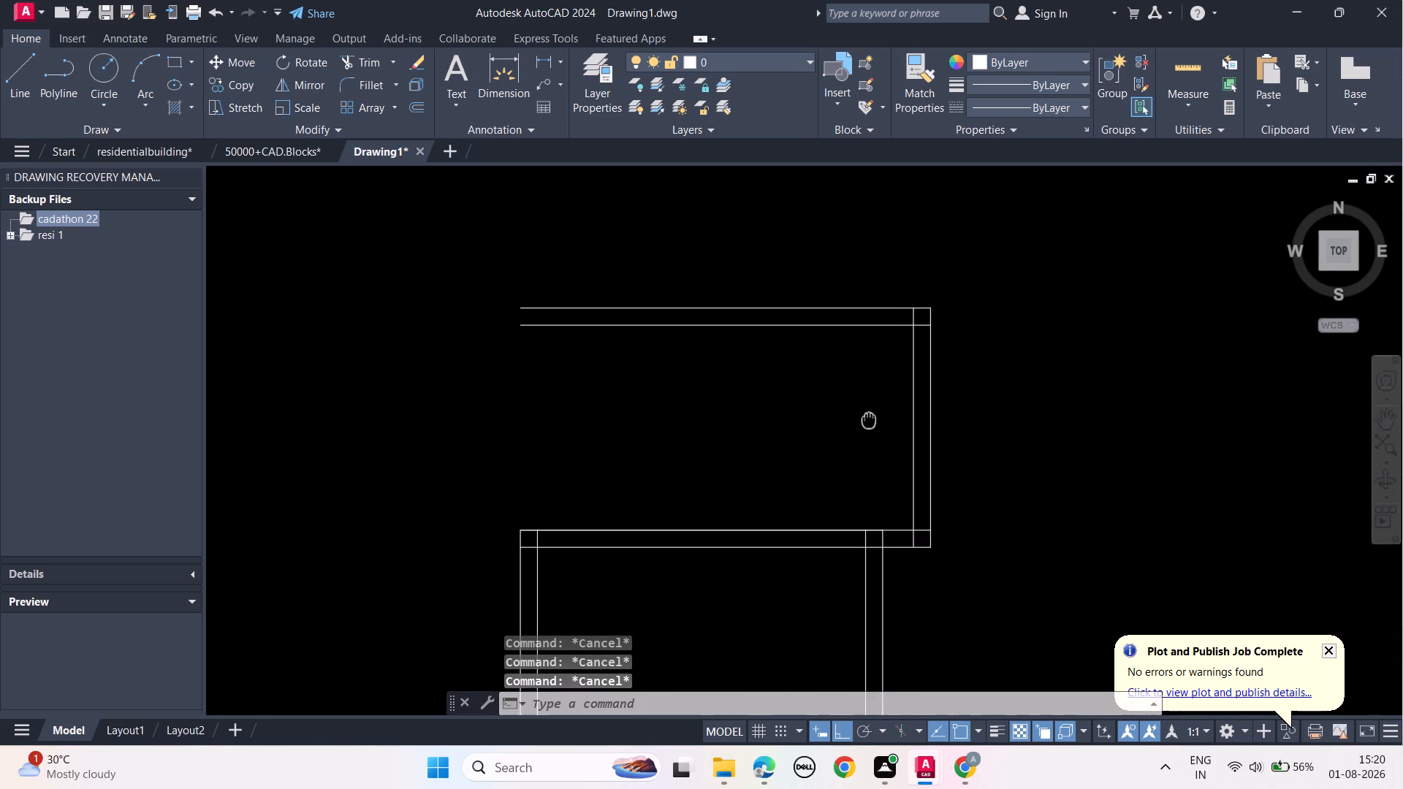
{"action": "middle_click_drag", "start_coordinate": [865, 420], "coordinate": [867, 420]}
{"action": "scroll", "coordinate": [863, 444], "scroll_direction": "down", "scroll_amount": 2}
{"action": "middle_click_drag", "start_coordinate": [972, 480], "coordinate": [1020, 363]}
{"action": "middle_click_drag", "start_coordinate": [1028, 367], "coordinate": [1026, 462]}
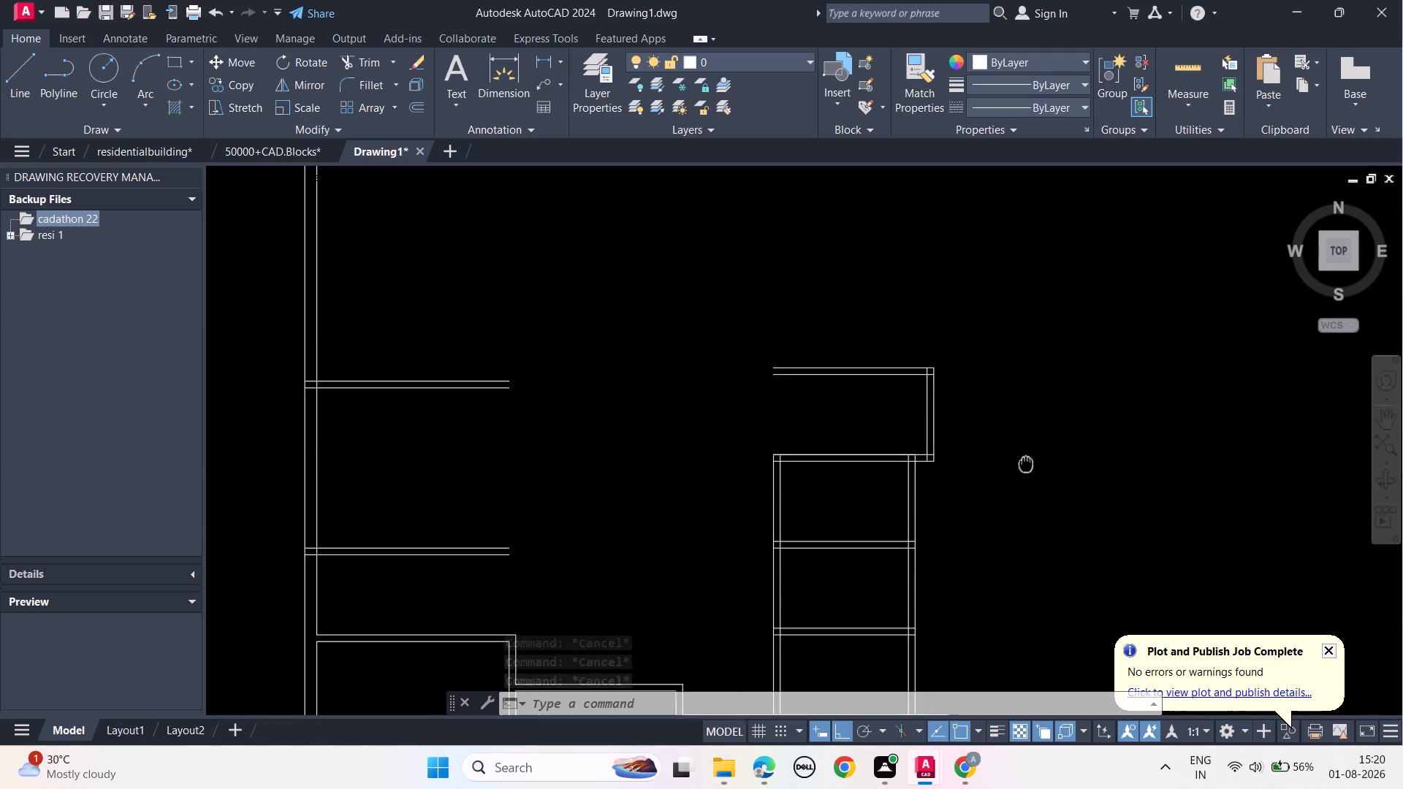
{"action": "middle_click_drag", "start_coordinate": [1026, 462], "coordinate": [1022, 552]}
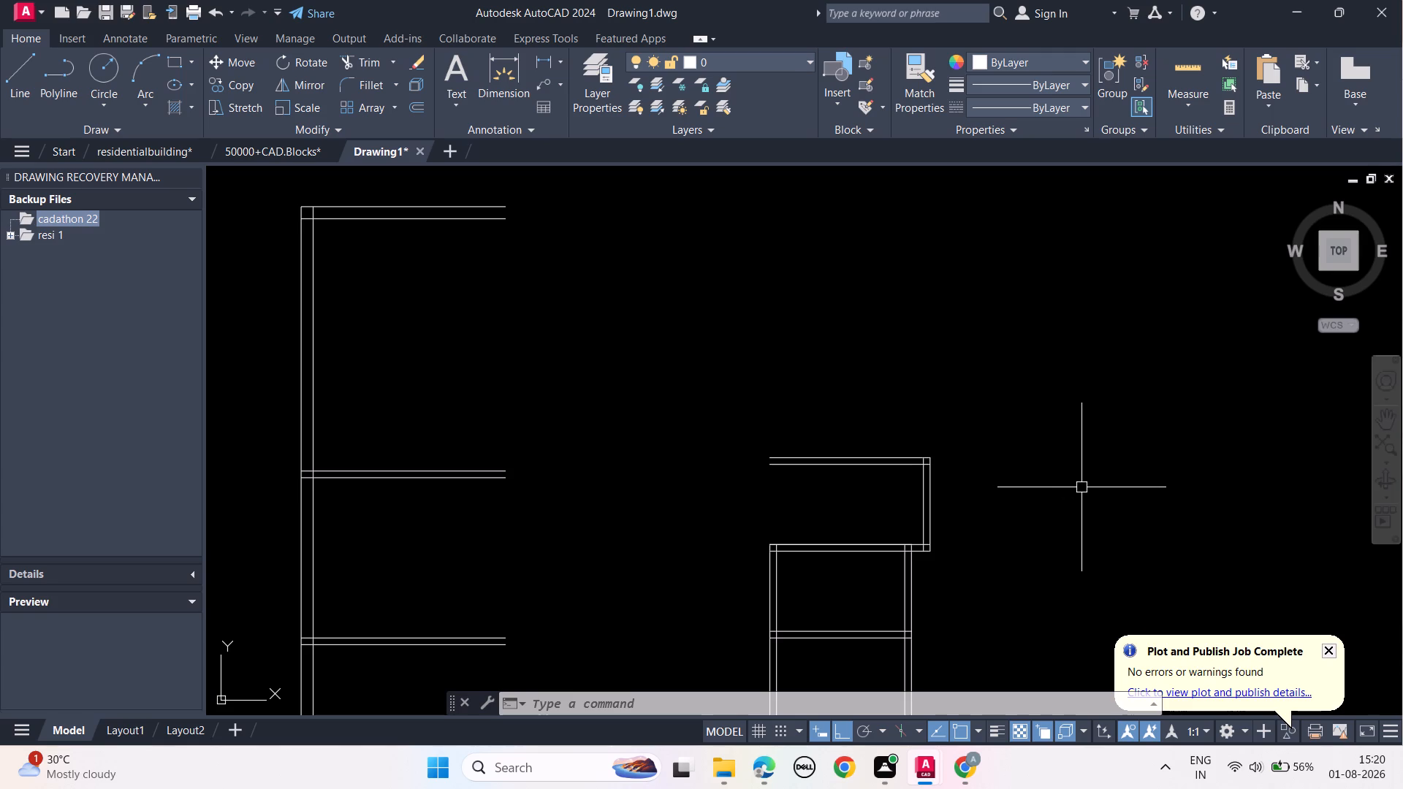
{"action": "middle_click_drag", "start_coordinate": [1081, 487], "coordinate": [1094, 559]}
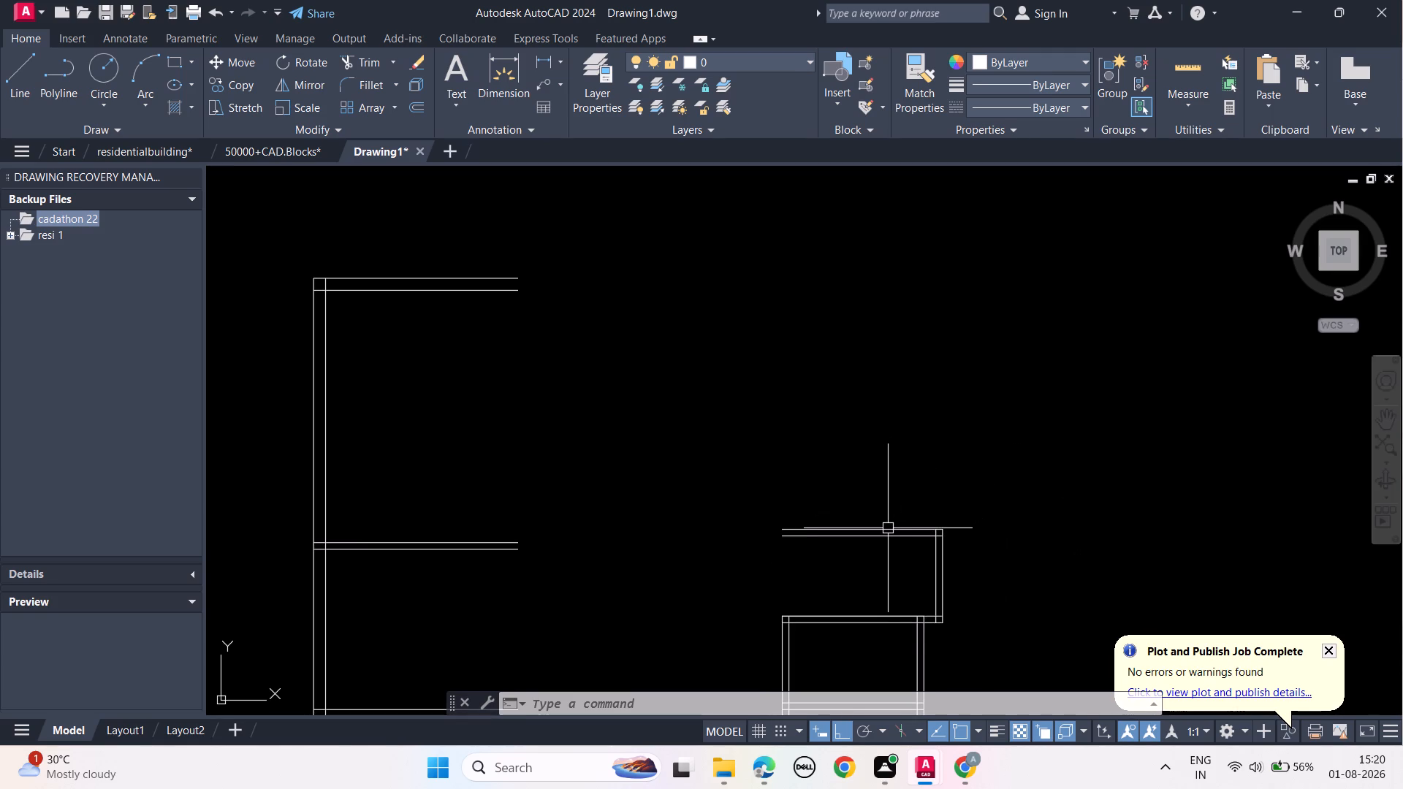
{"action": "left_click", "coordinate": [885, 529]}
{"action": "type", "text": "off"}
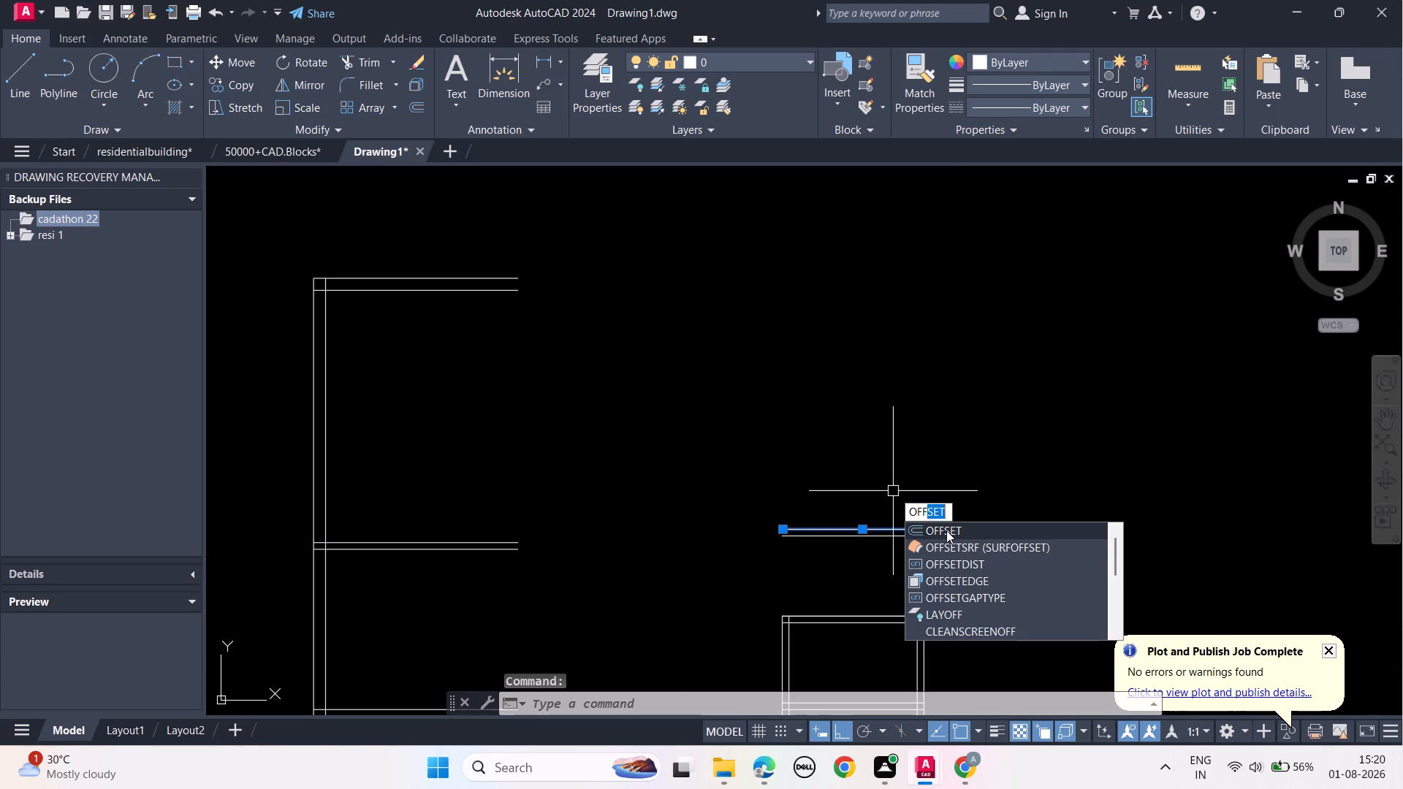
{"action": "left_click", "coordinate": [946, 530]}
{"action": "type", "text": "10'"}
{"action": "key", "text": "Return"}
{"action": "left_click", "coordinate": [941, 398]}
{"action": "key", "text": "Escape"}
{"action": "key", "text": "Escape"}
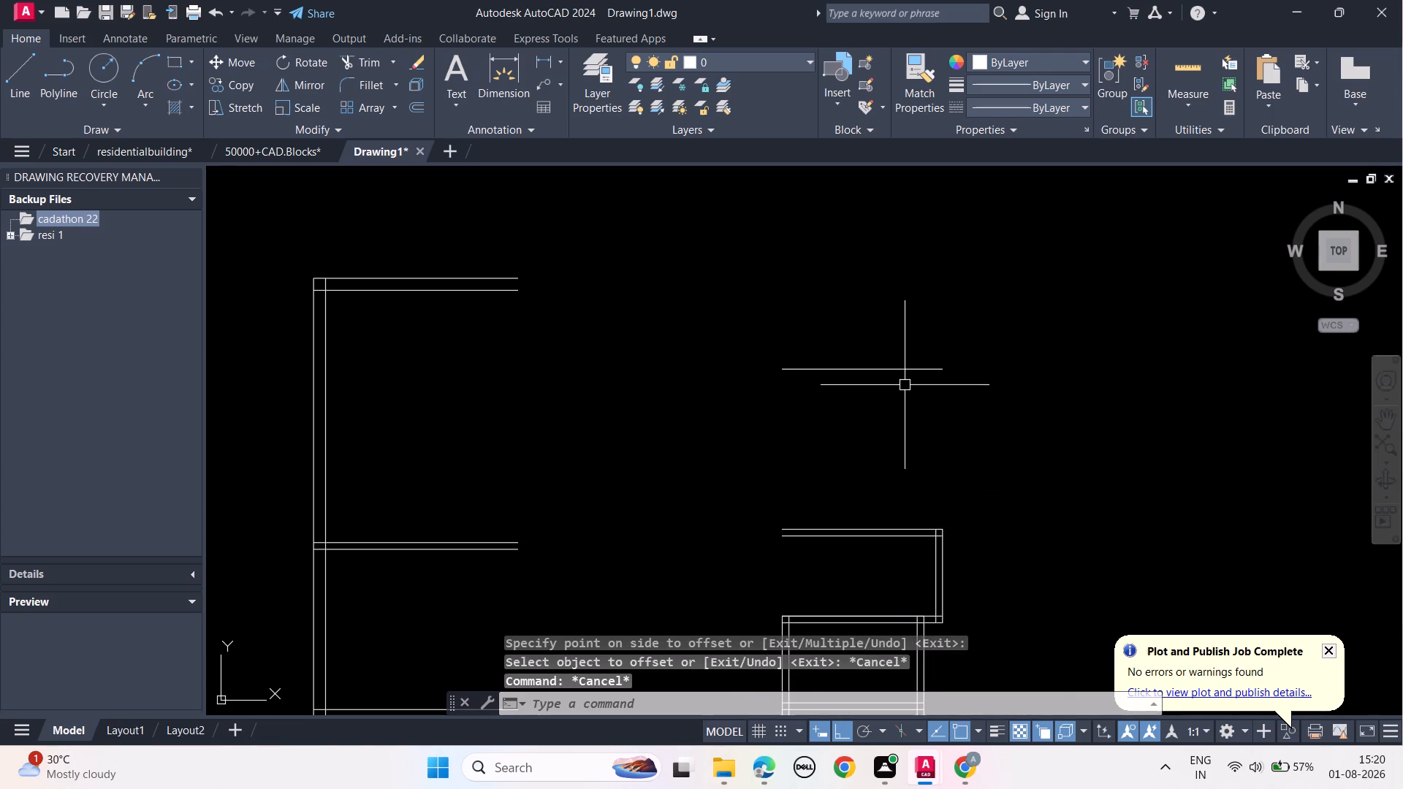
Offset the new upper horizontal line 5" upward to form the slab thickness.
{"action": "left_click", "coordinate": [900, 368]}
{"action": "type", "text": "of"}
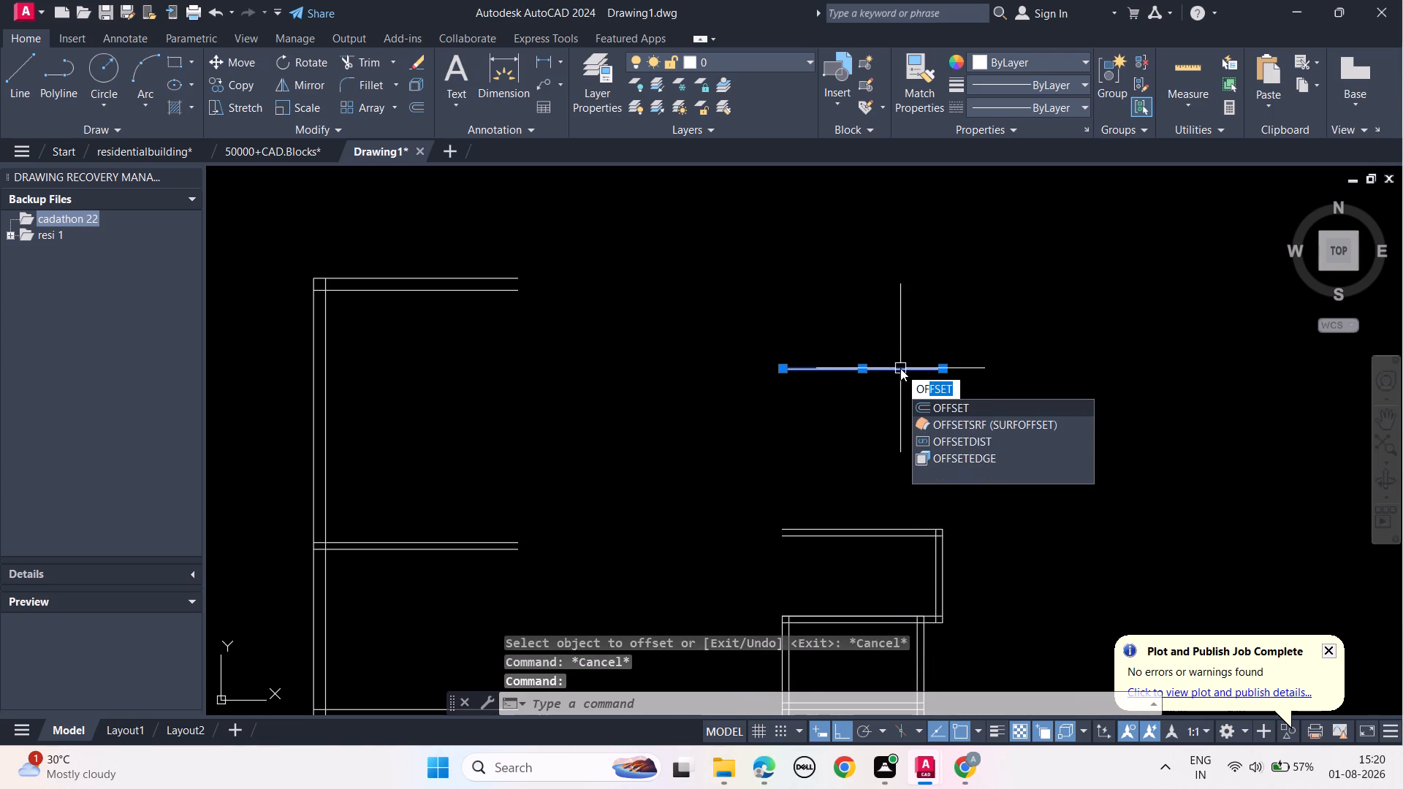
{"action": "key", "text": "space"}
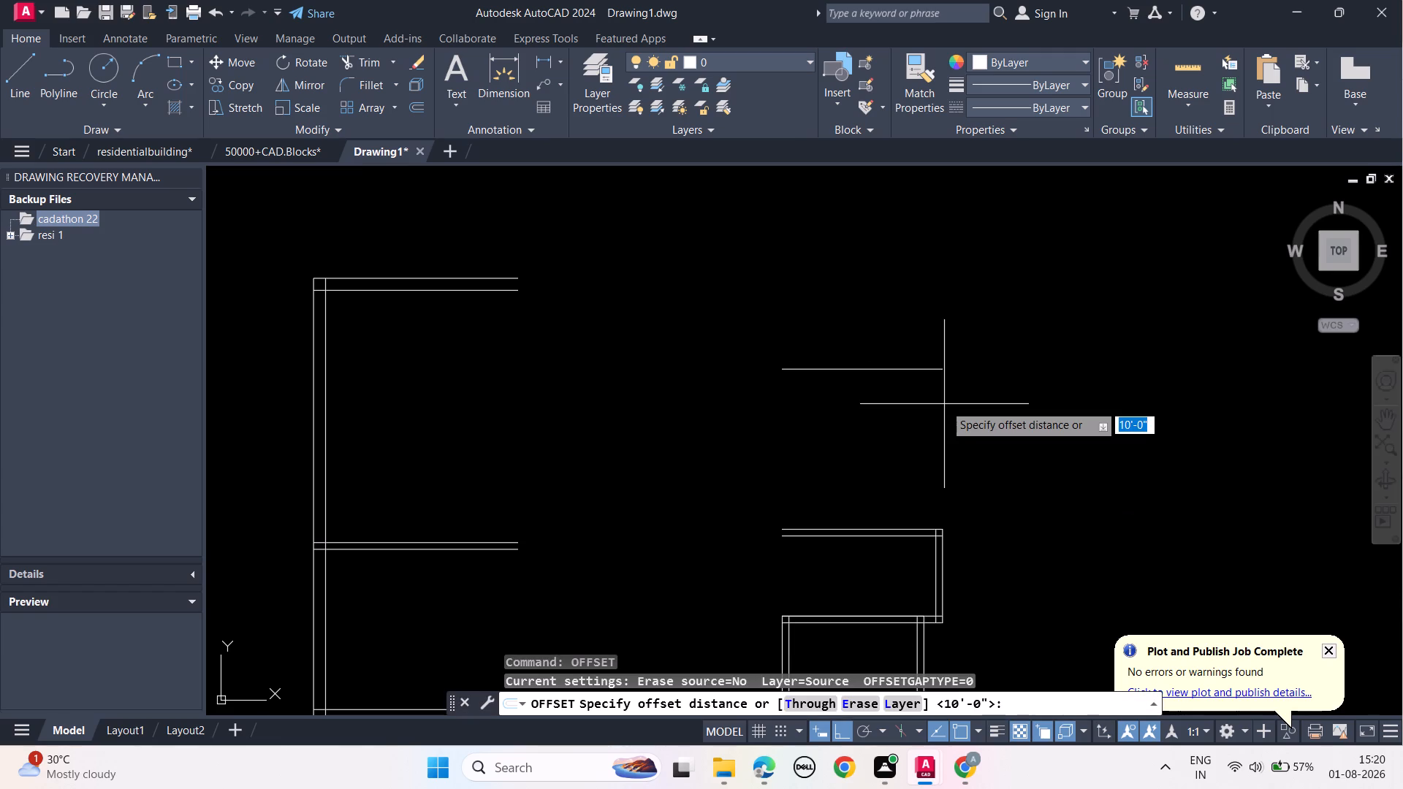
{"action": "type", "text": "5\""}
{"action": "key", "text": "Return"}
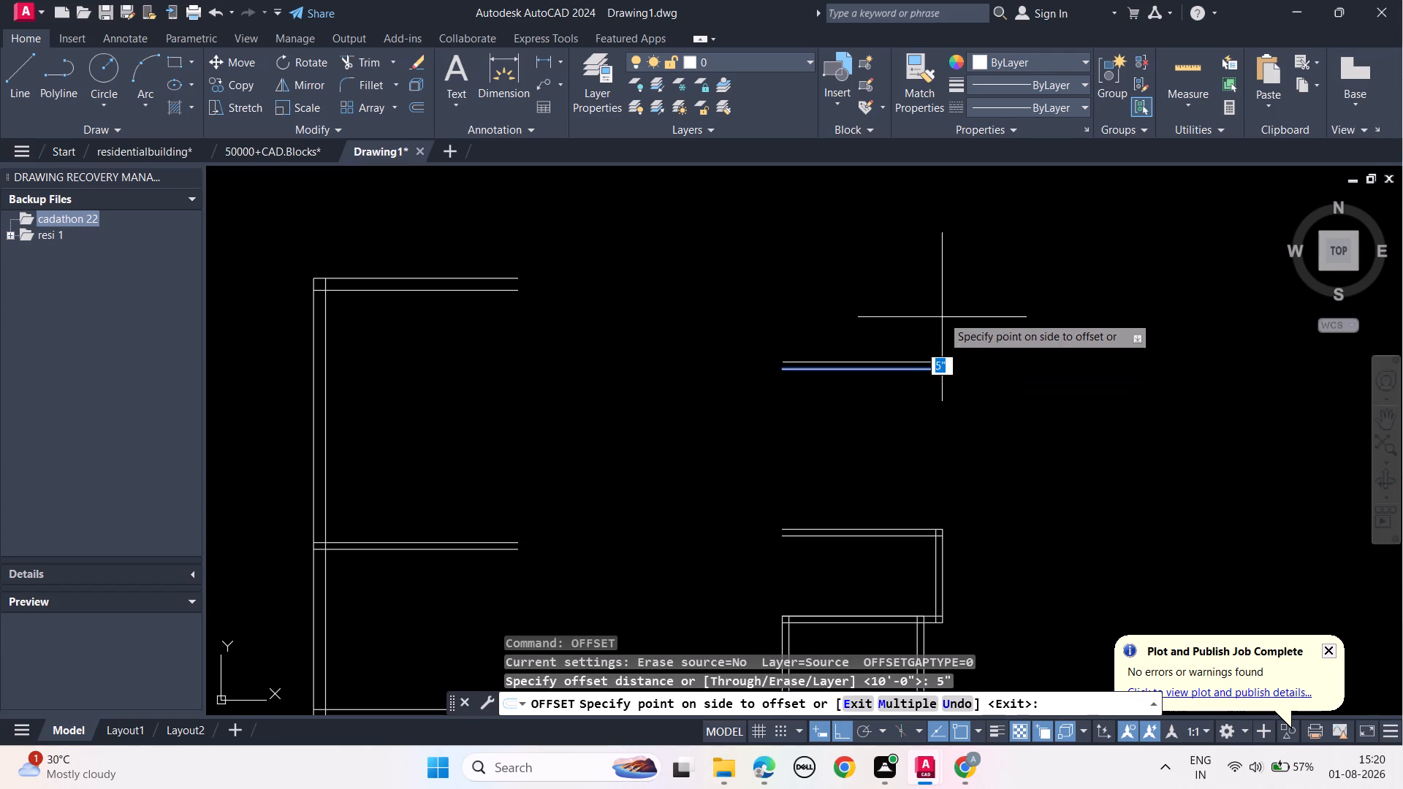
{"action": "left_click", "coordinate": [942, 314]}
{"action": "key", "text": "Escape"}
{"action": "key", "text": "Escape"}
{"action": "key", "text": "Escape"}
{"action": "key", "text": "Escape"}
Stretch the outer right wall line up to the top edge of the new 5" slab.
{"action": "scroll", "coordinate": [951, 485], "scroll_direction": "up", "scroll_amount": 2}
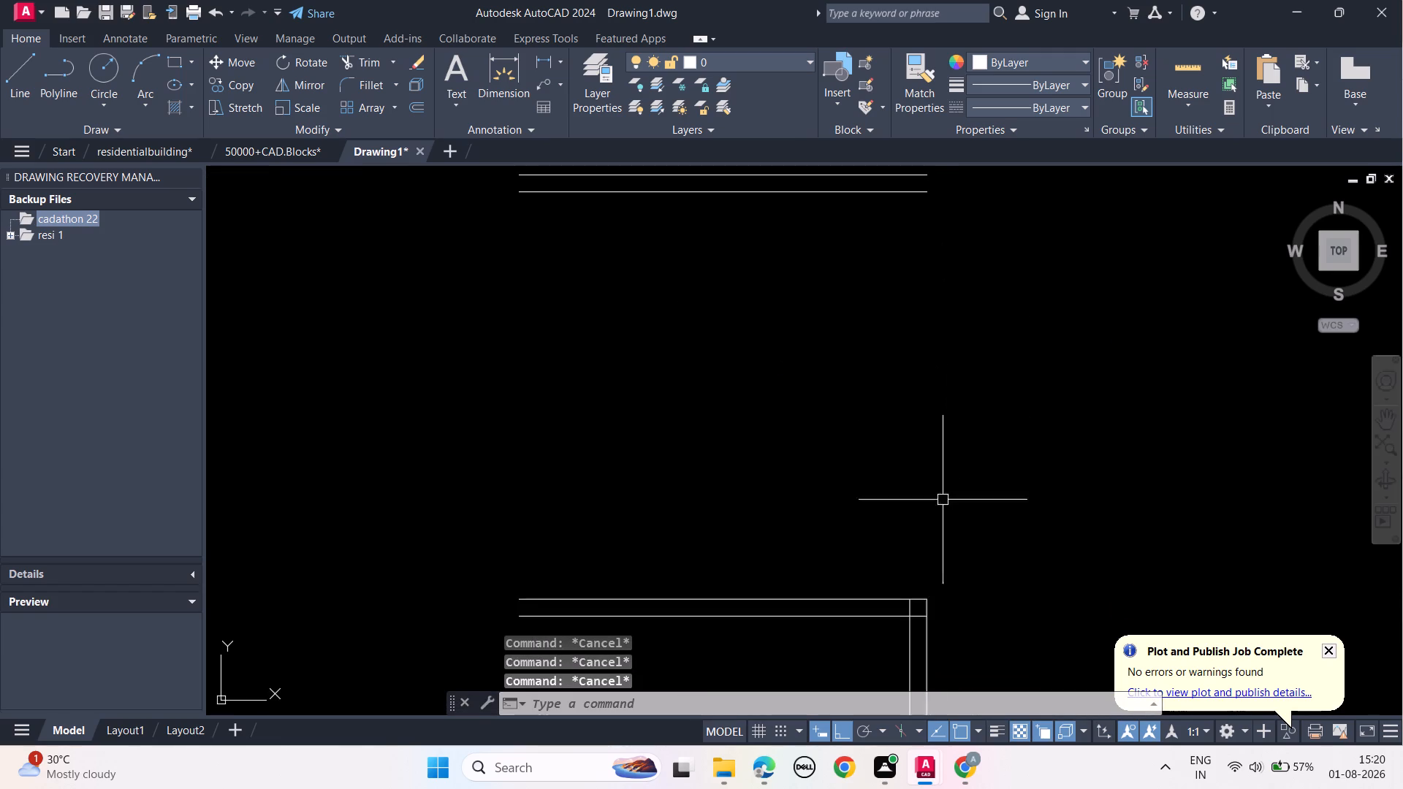
{"action": "middle_click_drag", "start_coordinate": [925, 556], "coordinate": [912, 476]}
{"action": "left_click", "coordinate": [913, 565]}
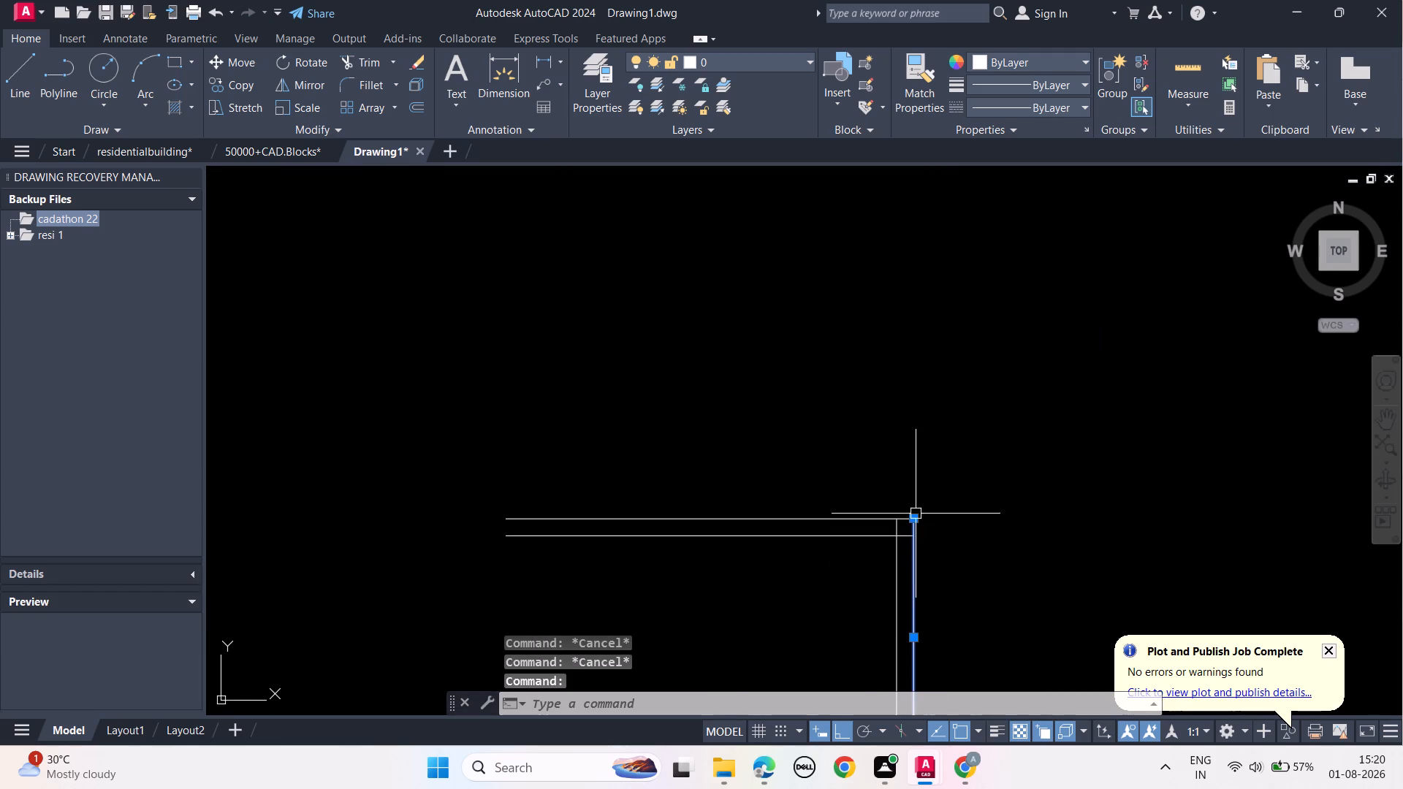
{"action": "left_click", "coordinate": [916, 512]}
{"action": "key", "text": "Escape"}
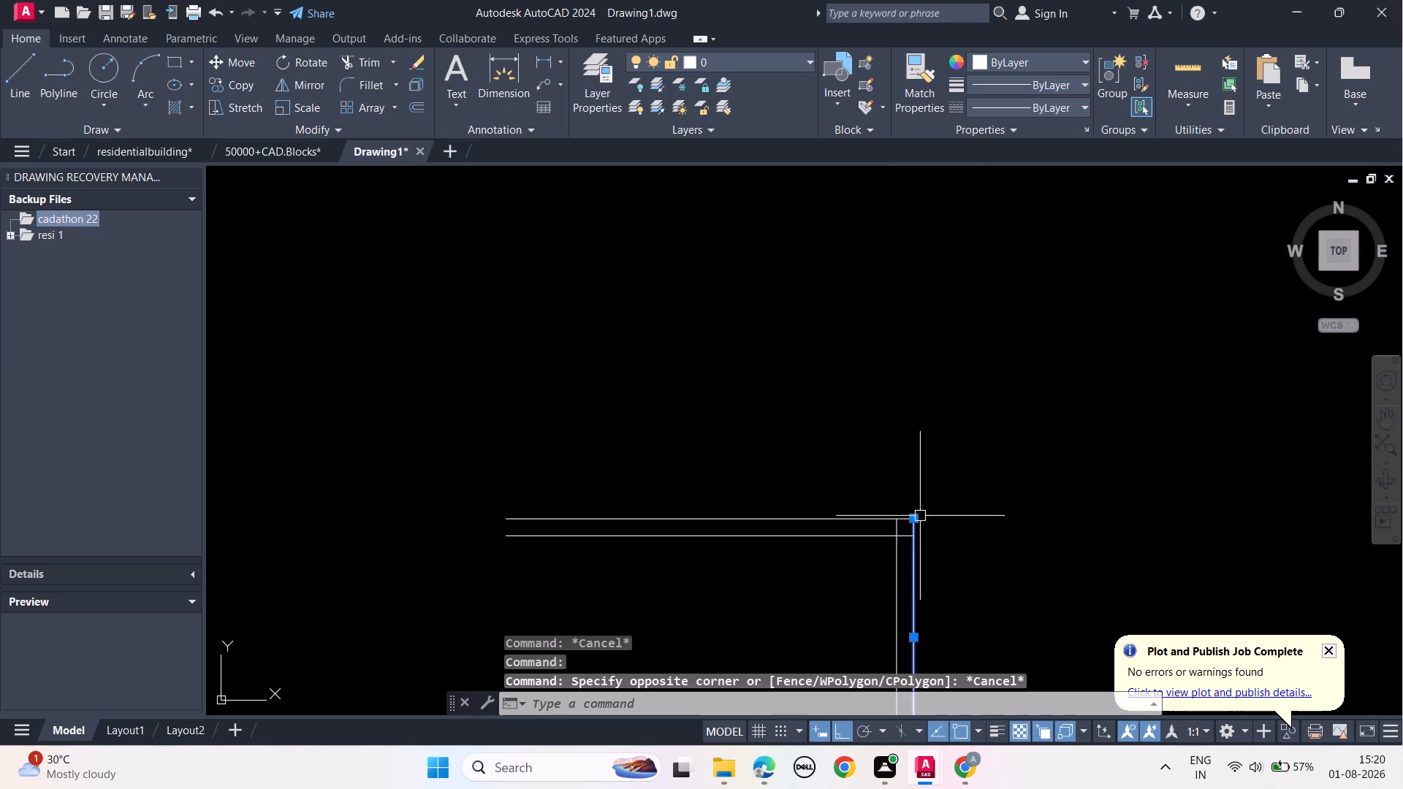
{"action": "left_click", "coordinate": [917, 517]}
{"action": "middle_click_drag", "start_coordinate": [919, 326], "coordinate": [919, 564]}
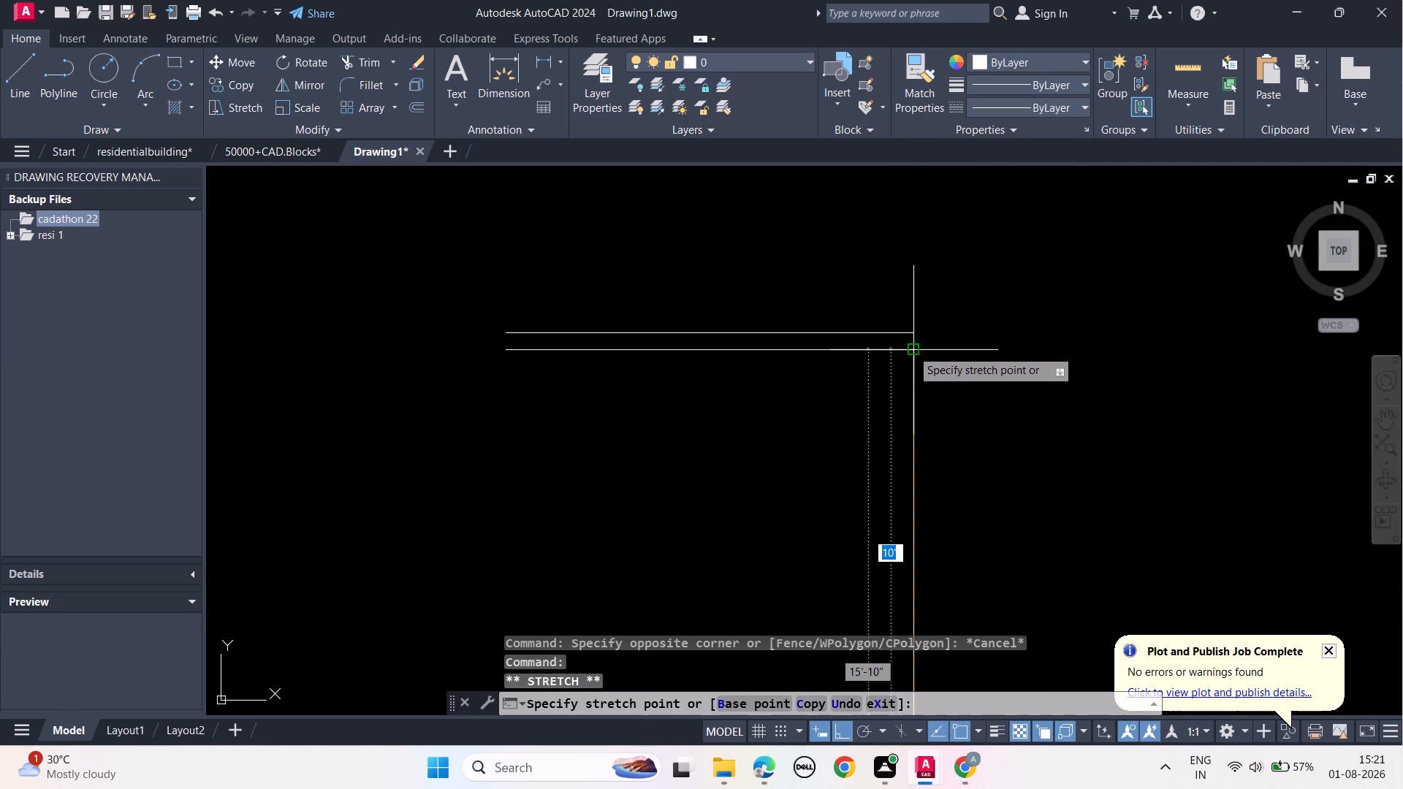
{"action": "left_click", "coordinate": [909, 330]}
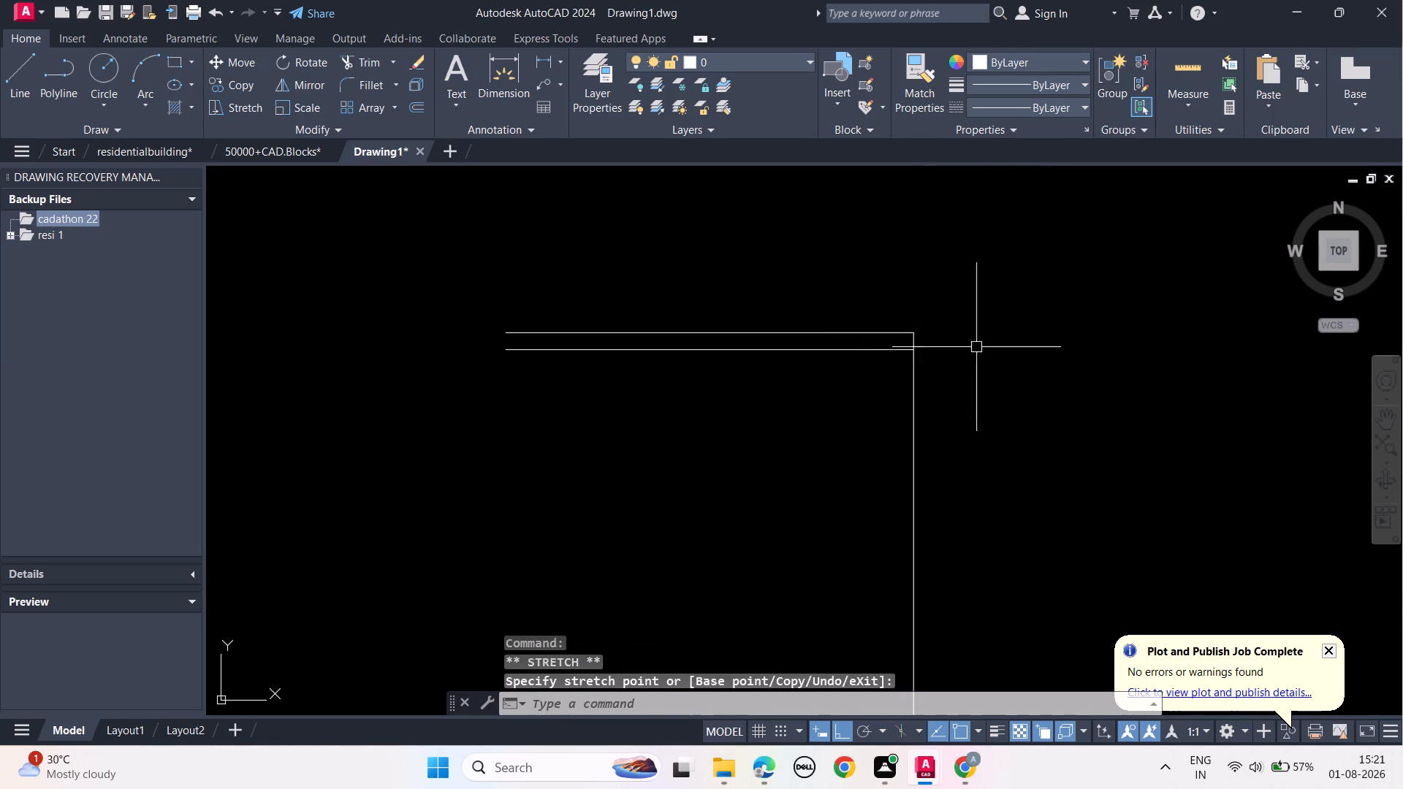
{"action": "key", "text": "Escape"}
Stretch the inner right wall line up past the top edge of the new 5" slab.
{"action": "scroll", "coordinate": [990, 400], "scroll_direction": "down", "scroll_amount": 2}
{"action": "middle_click_drag", "start_coordinate": [1008, 488], "coordinate": [1008, 416]}
{"action": "scroll", "coordinate": [1003, 454], "scroll_direction": "up", "scroll_amount": 2}
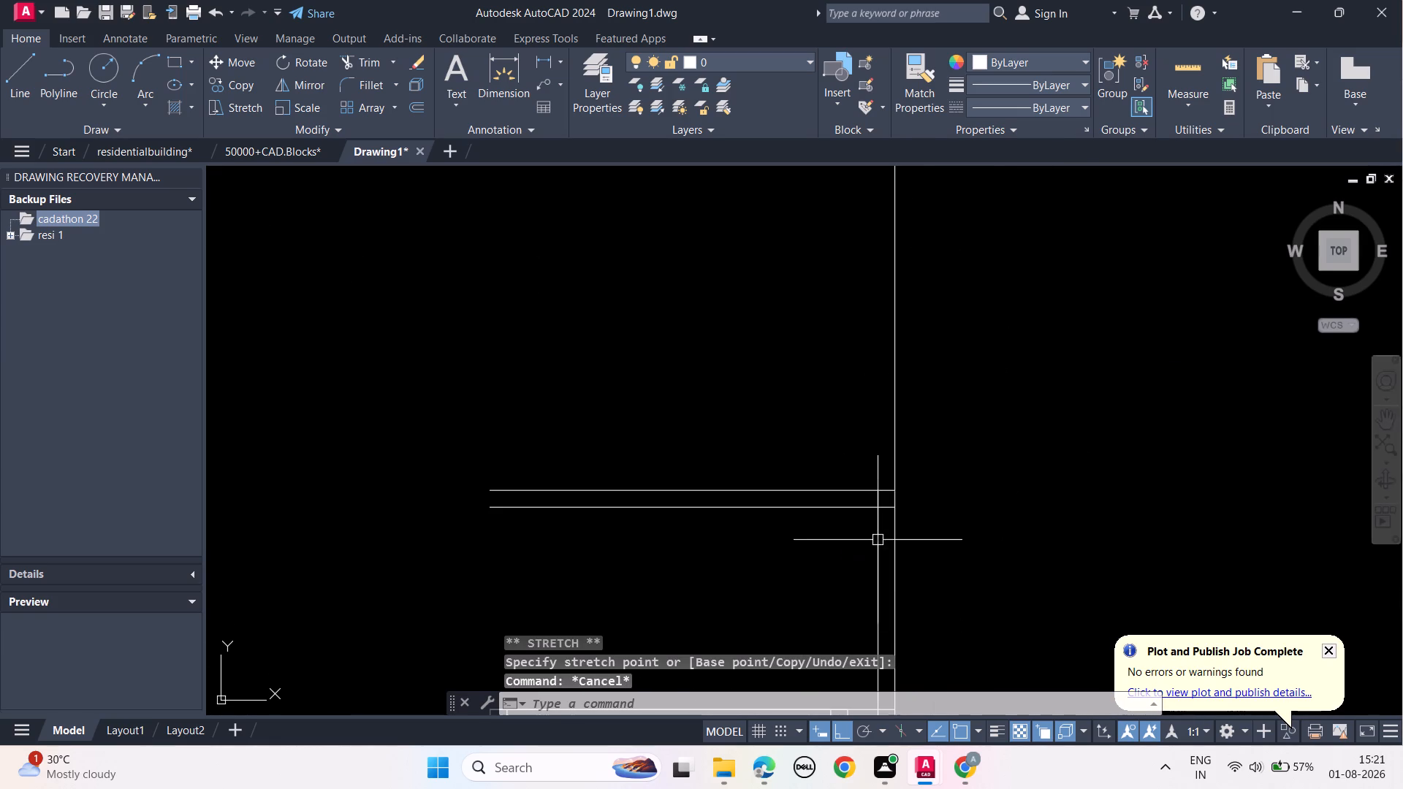
{"action": "left_click", "coordinate": [878, 537]}
{"action": "left_click", "coordinate": [881, 489]}
{"action": "middle_click_drag", "start_coordinate": [866, 304], "coordinate": [878, 562]}
{"action": "left_click", "coordinate": [883, 287]}
{"action": "key", "text": "Escape"}
{"action": "key", "text": "Escape"}
{"action": "key", "text": "Escape"}
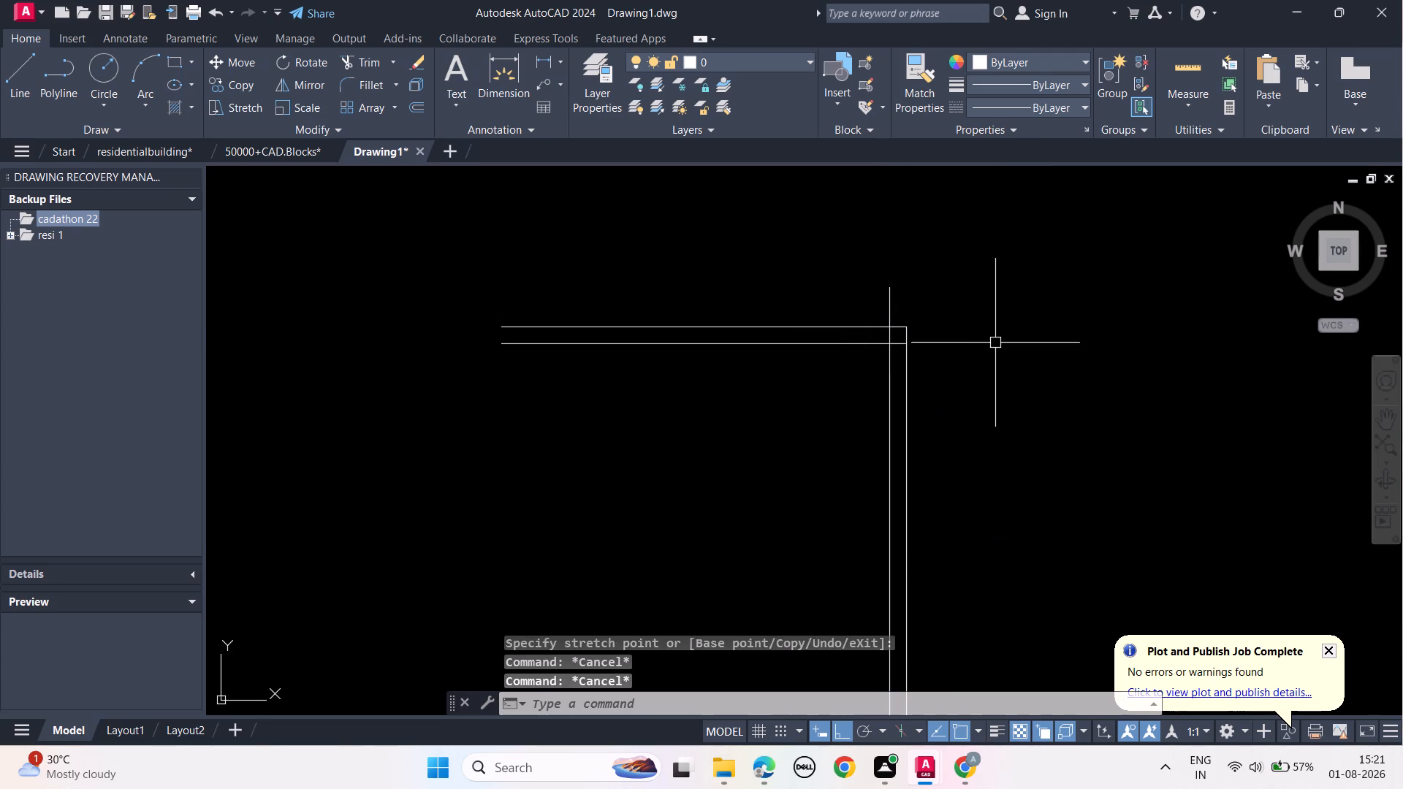
Trim the inner wall line's projecting end above the 5" slab's top edge.
{"action": "type", "text": "tr"}
{"action": "key", "text": "space"}
{"action": "left_click_drag", "start_coordinate": [931, 305], "coordinate": [853, 303]}
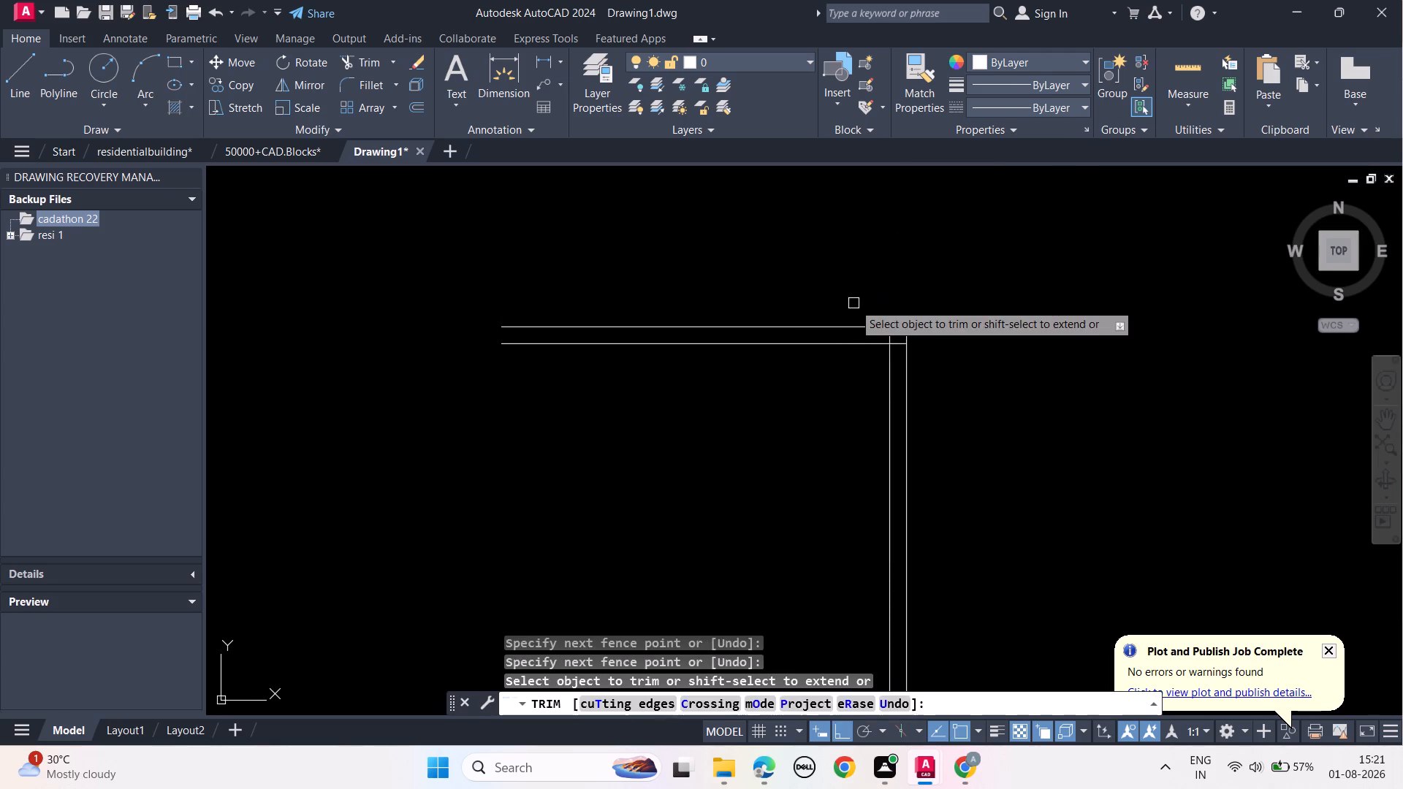
{"action": "key", "text": "Escape"}
{"action": "key", "text": "Escape"}
{"action": "key", "text": "Escape"}
{"action": "key", "text": "Escape"}
{"action": "key", "text": "Escape"}
{"action": "key", "text": "Escape"}
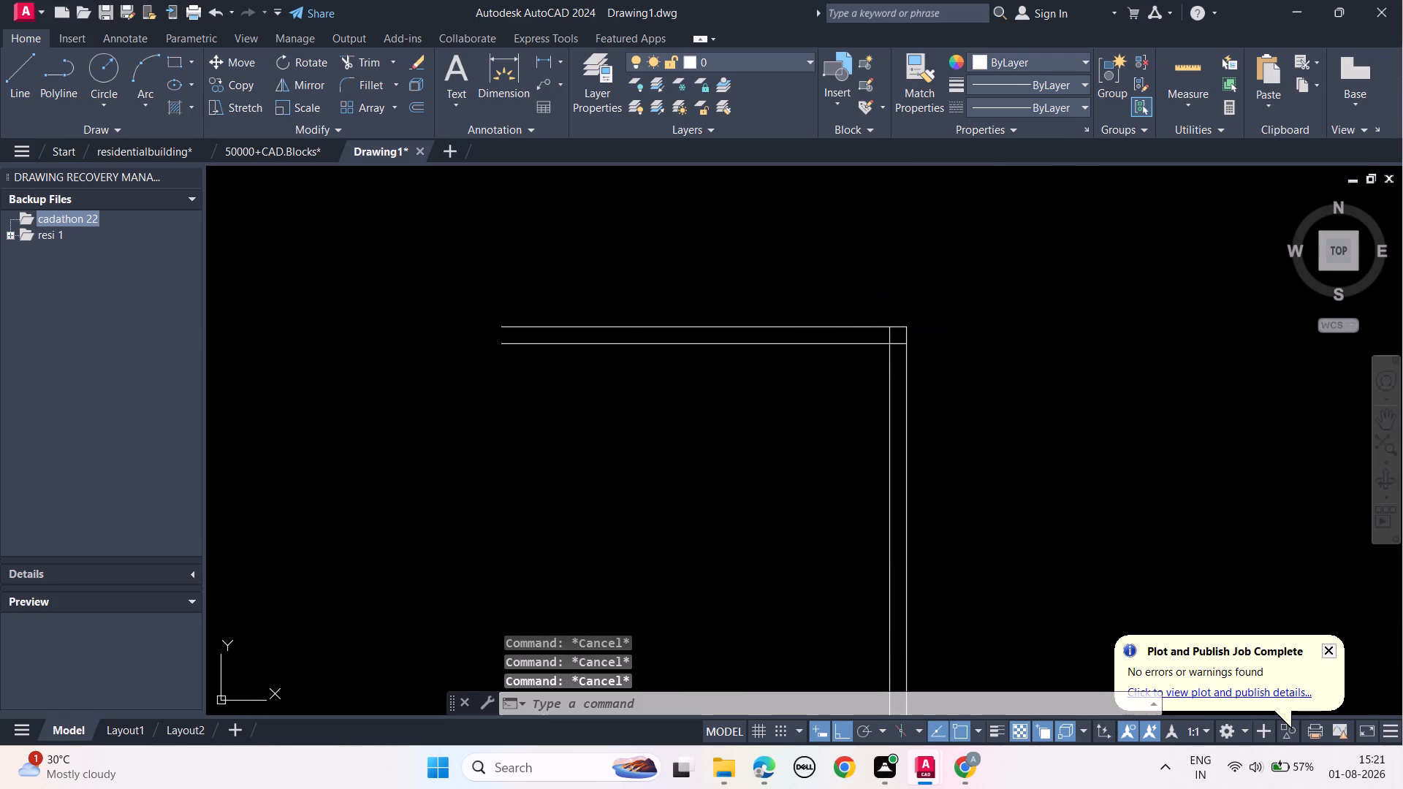
Offset the uppermost 5" slab's top edge 10' upward for another level.
{"action": "scroll", "coordinate": [853, 303], "scroll_direction": "down", "scroll_amount": 1}
{"action": "middle_click_drag", "start_coordinate": [973, 367], "coordinate": [988, 508]}
{"action": "left_click", "coordinate": [864, 455]}
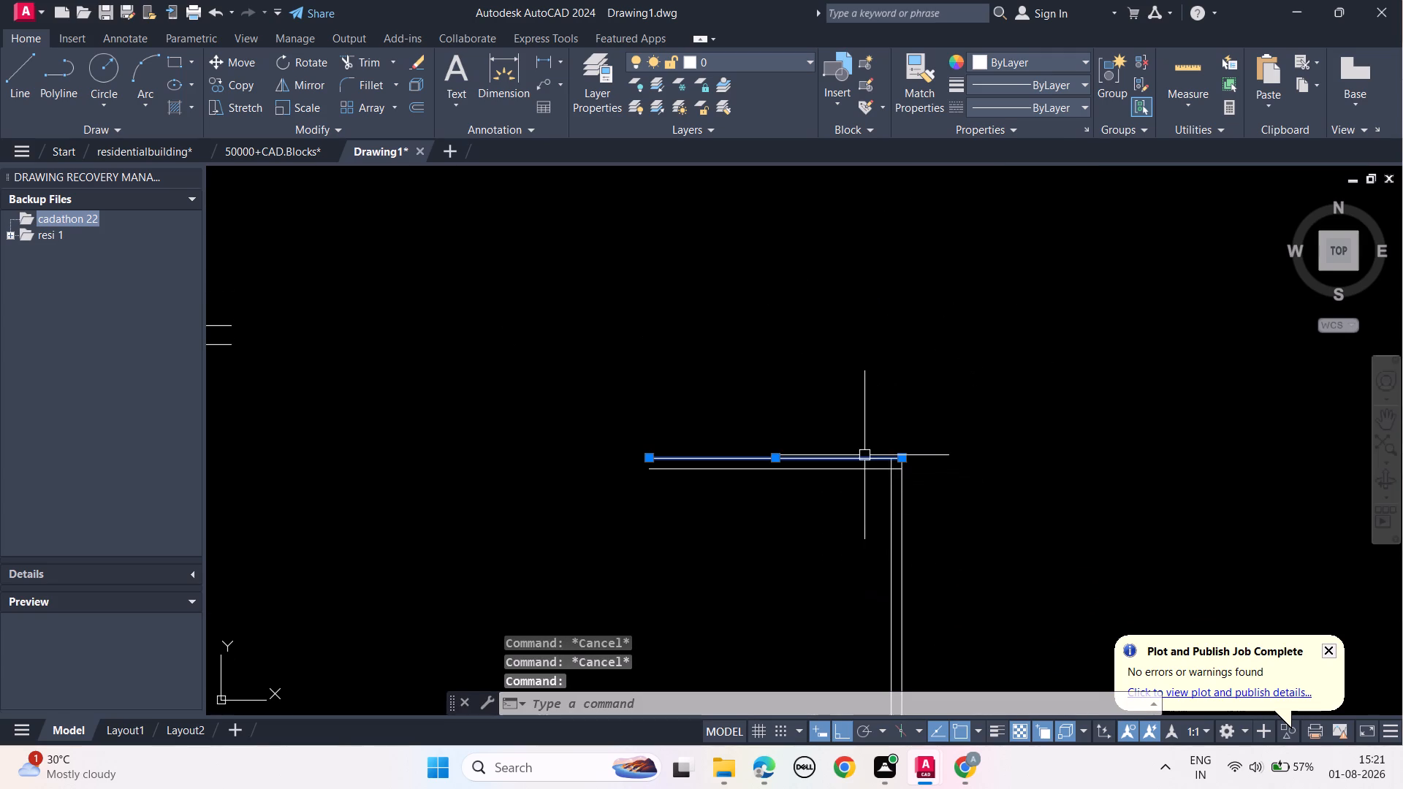
{"action": "type", "text": "off"}
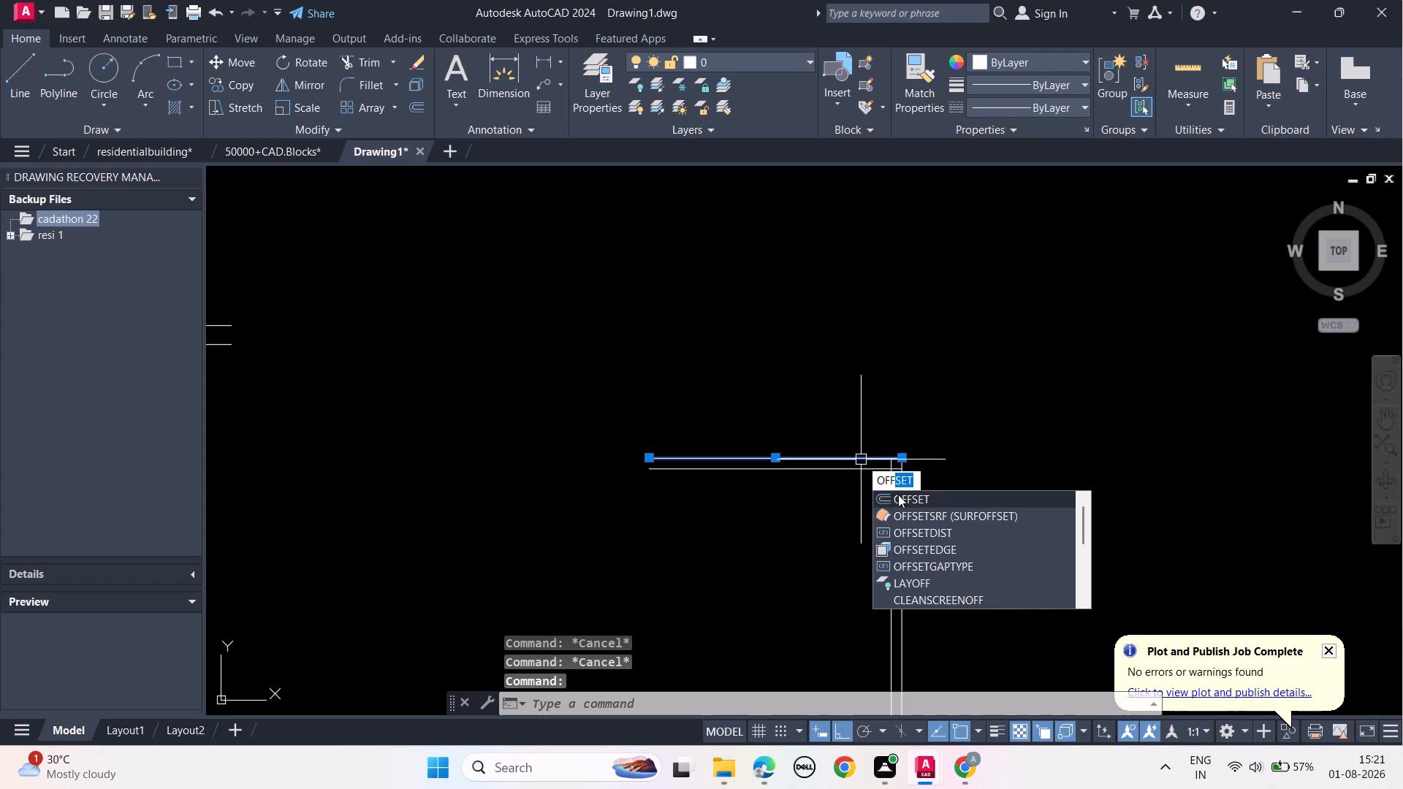
{"action": "left_click", "coordinate": [898, 495]}
{"action": "type", "text": "10'"}
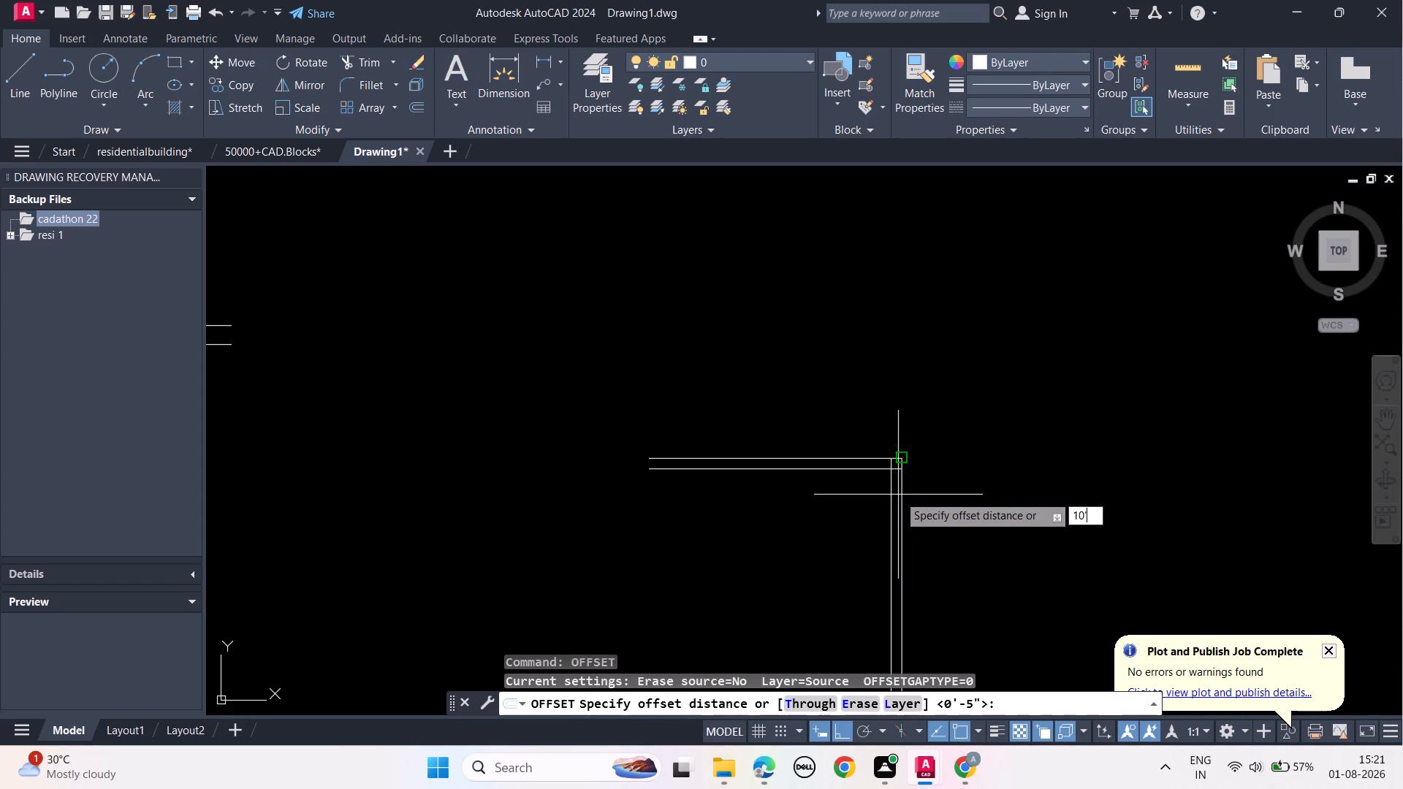
{"action": "key", "text": "Return"}
{"action": "left_click", "coordinate": [932, 343]}
{"action": "key", "text": "Escape"}
{"action": "key", "text": "Escape"}
{"action": "key", "text": "Escape"}
{"action": "key", "text": "Escape"}
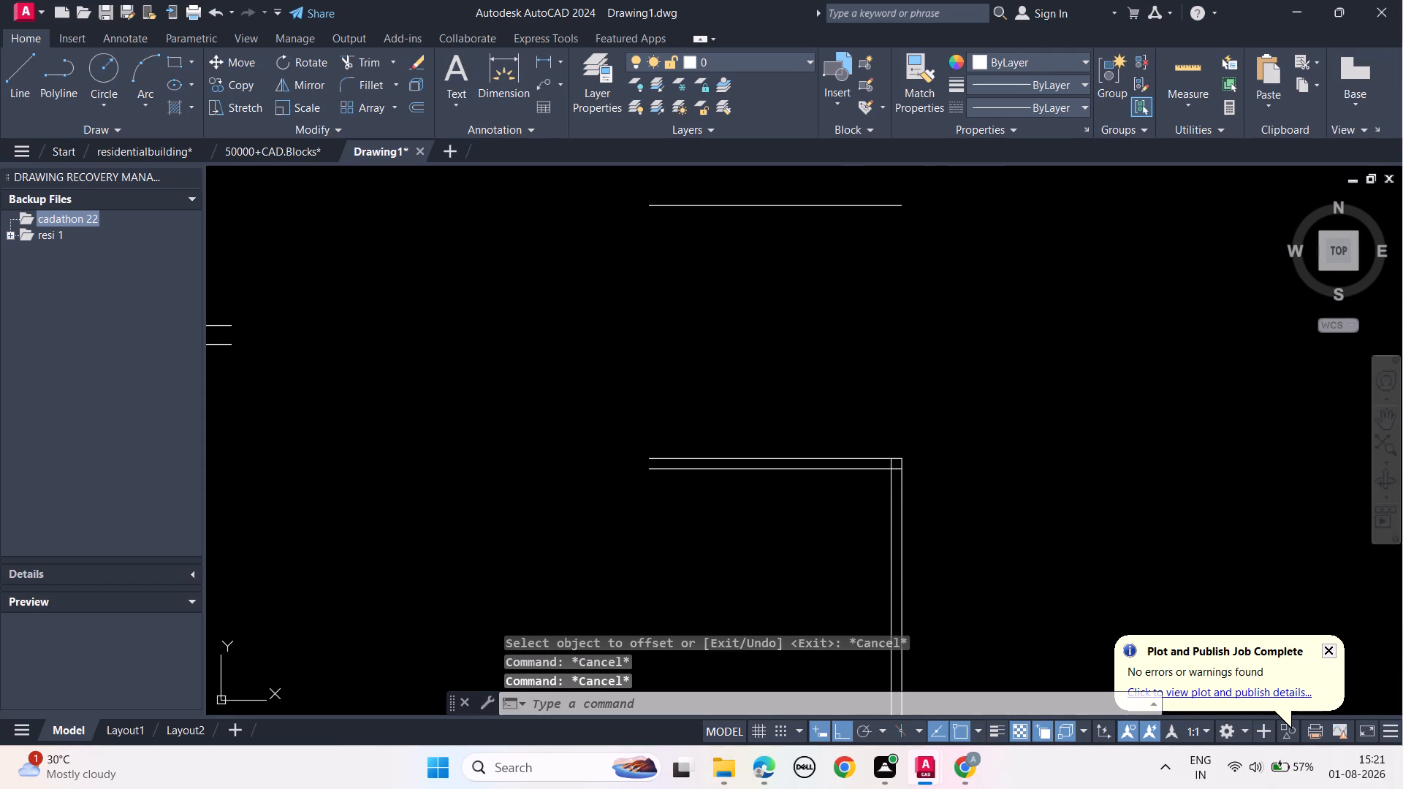
{"action": "key", "text": "Escape"}
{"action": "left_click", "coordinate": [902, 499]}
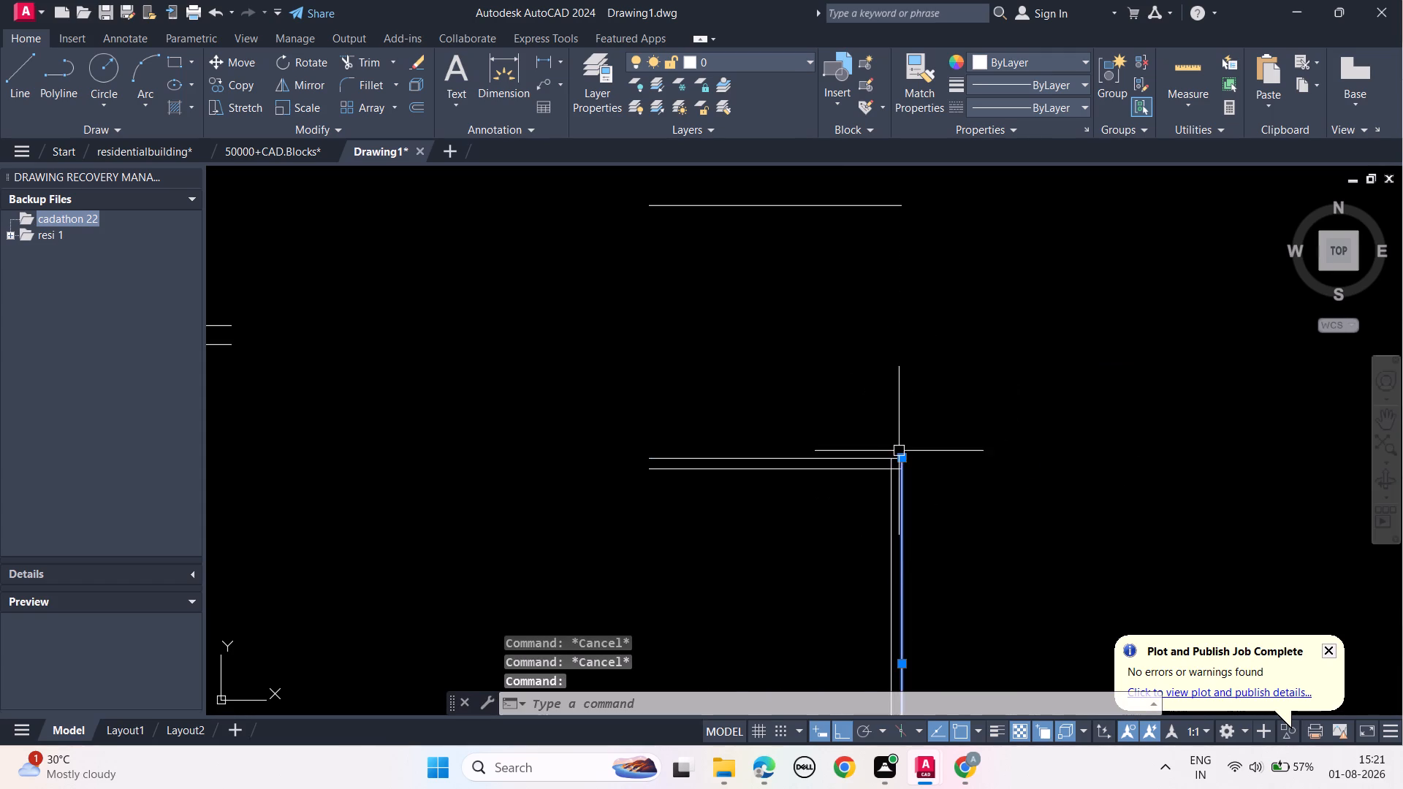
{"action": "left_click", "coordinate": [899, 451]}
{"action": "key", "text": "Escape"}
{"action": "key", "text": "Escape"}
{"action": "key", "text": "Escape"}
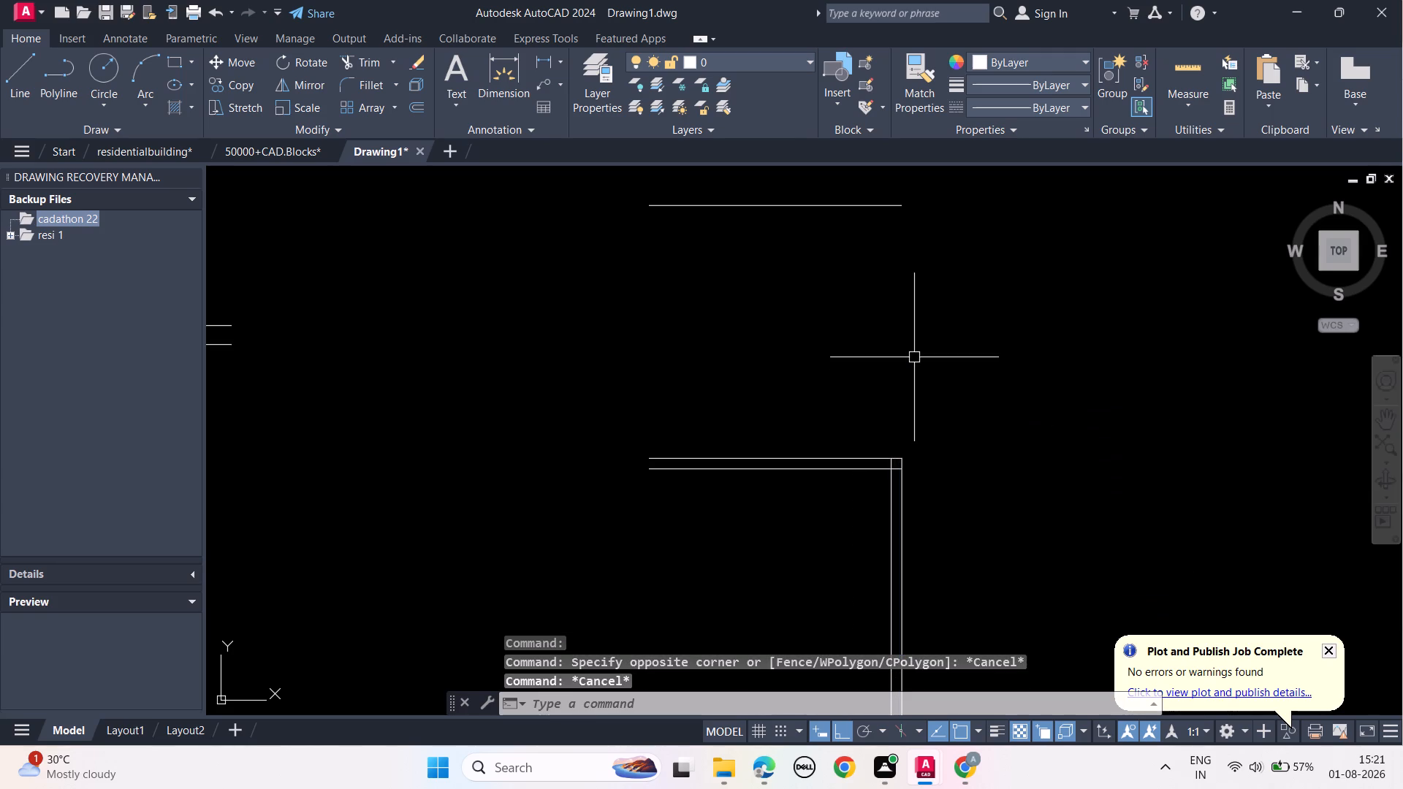
Offset the new uppermost horizontal line 9" upward to form the slab thickness.
{"action": "middle_click_drag", "start_coordinate": [914, 357], "coordinate": [916, 476]}
{"action": "left_click", "coordinate": [857, 327]}
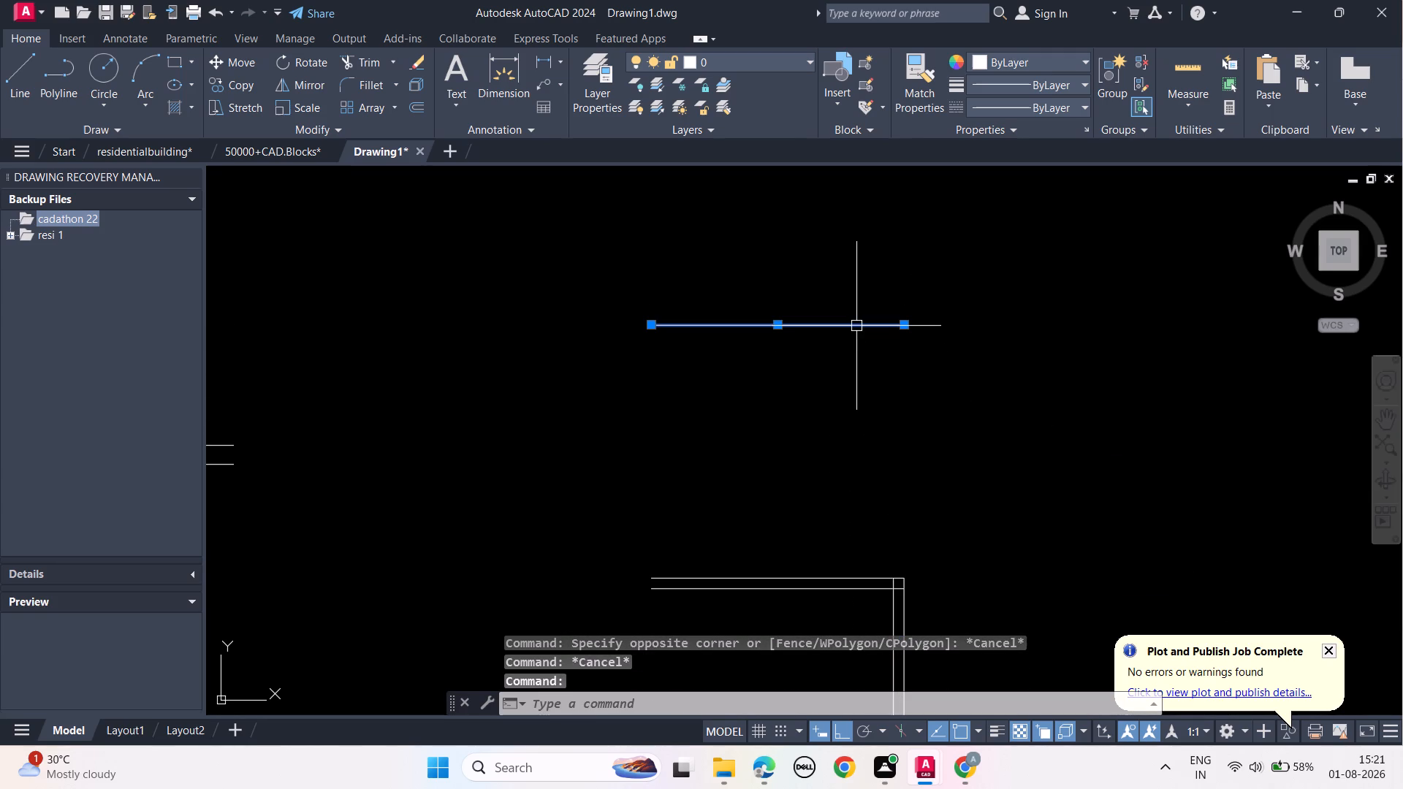
{"action": "type", "text": "off"}
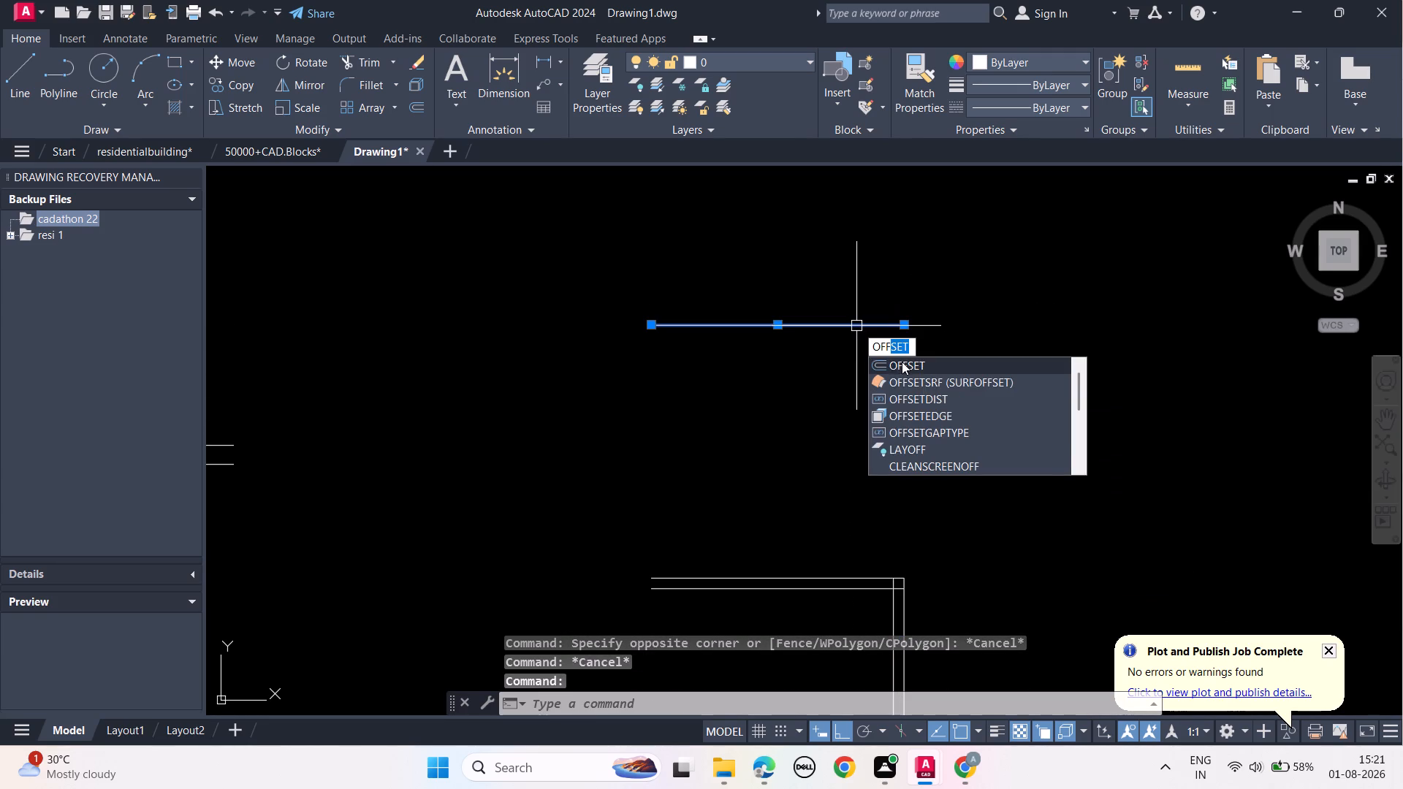
{"action": "left_click", "coordinate": [902, 362]}
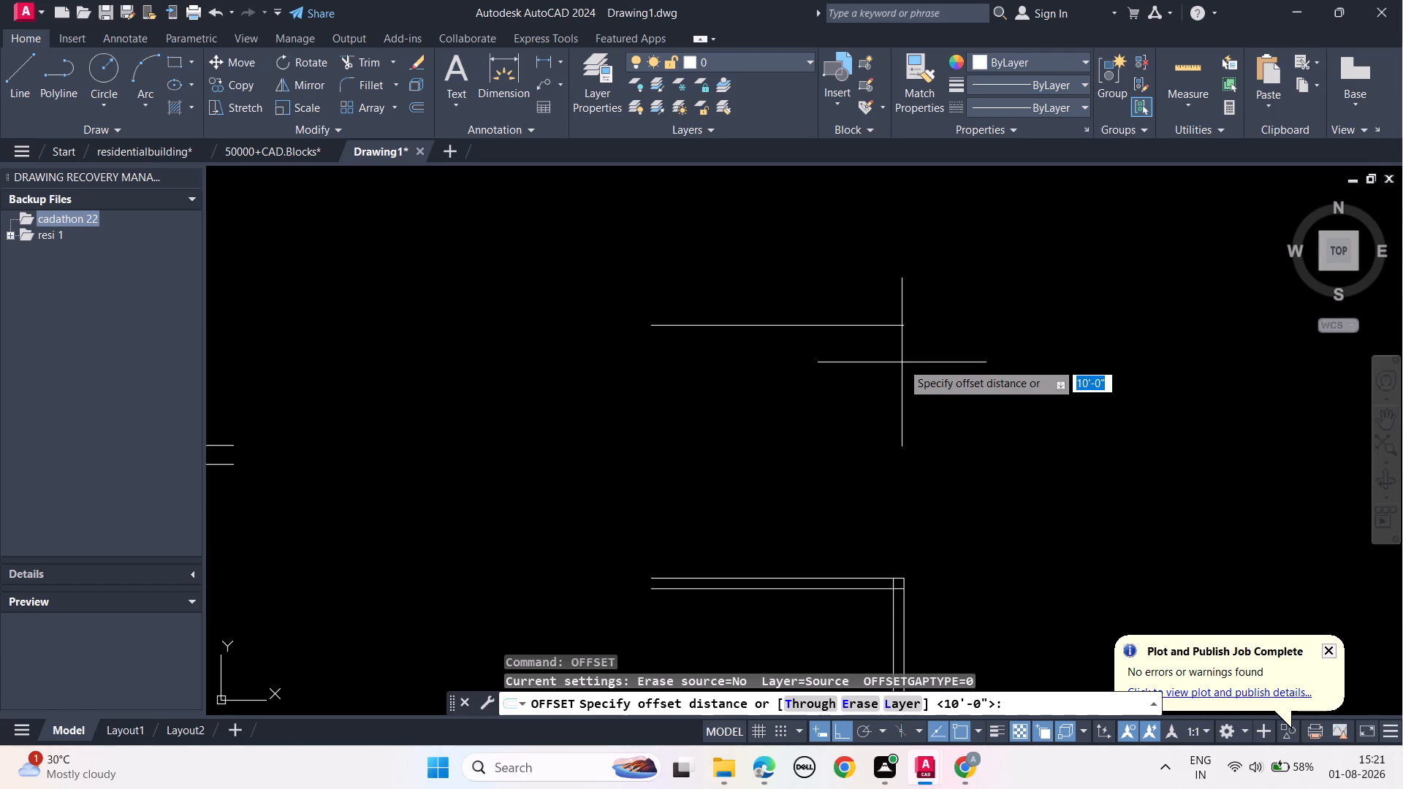
{"action": "type", "text": "9\""}
{"action": "key", "text": "Return"}
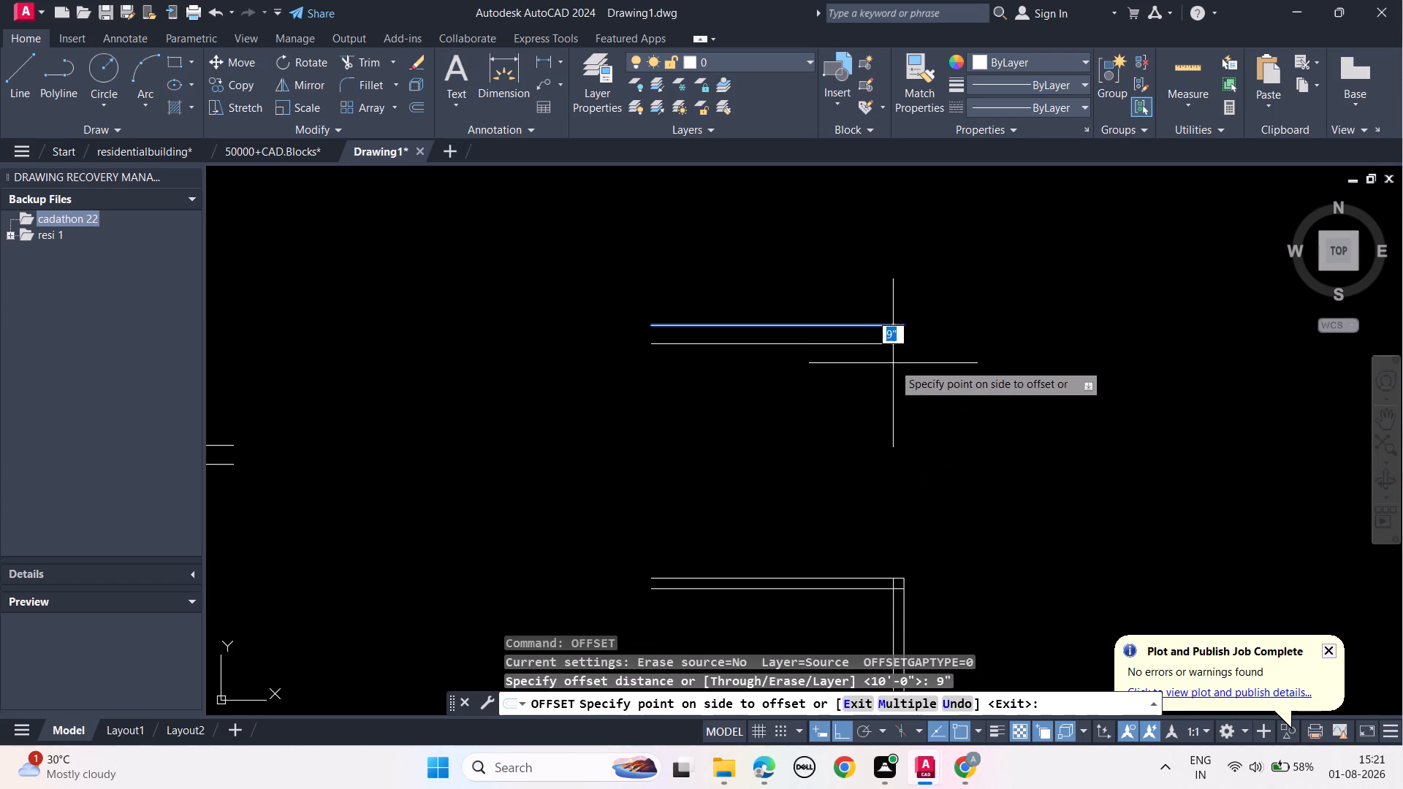
{"action": "left_click", "coordinate": [897, 275]}
{"action": "key", "text": "Escape"}
{"action": "key", "text": "Escape"}
{"action": "key", "text": "Escape"}
{"action": "key", "text": "Escape"}
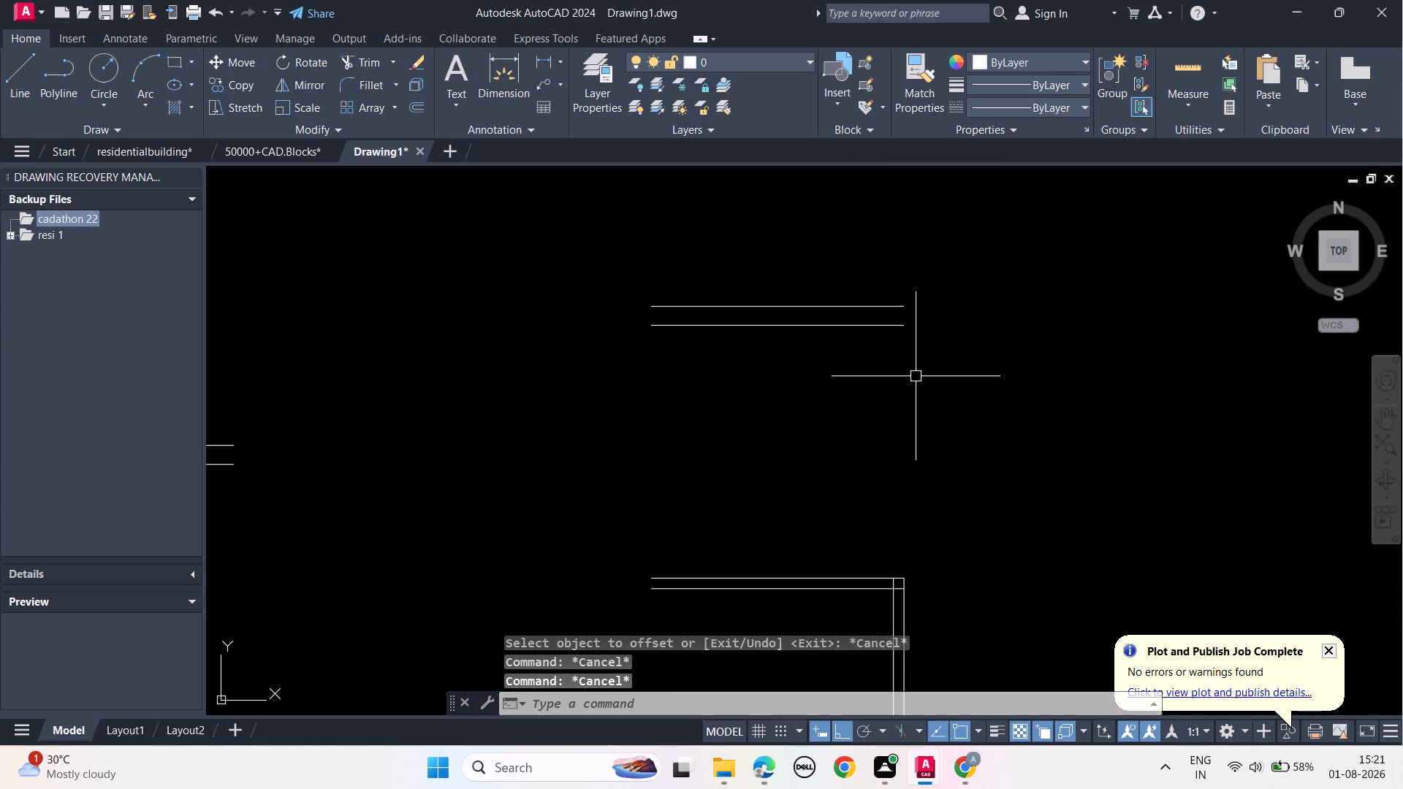
Stretch the outer right wall line up to the top edge of the 9" slab.
{"action": "left_click", "coordinate": [904, 618]}
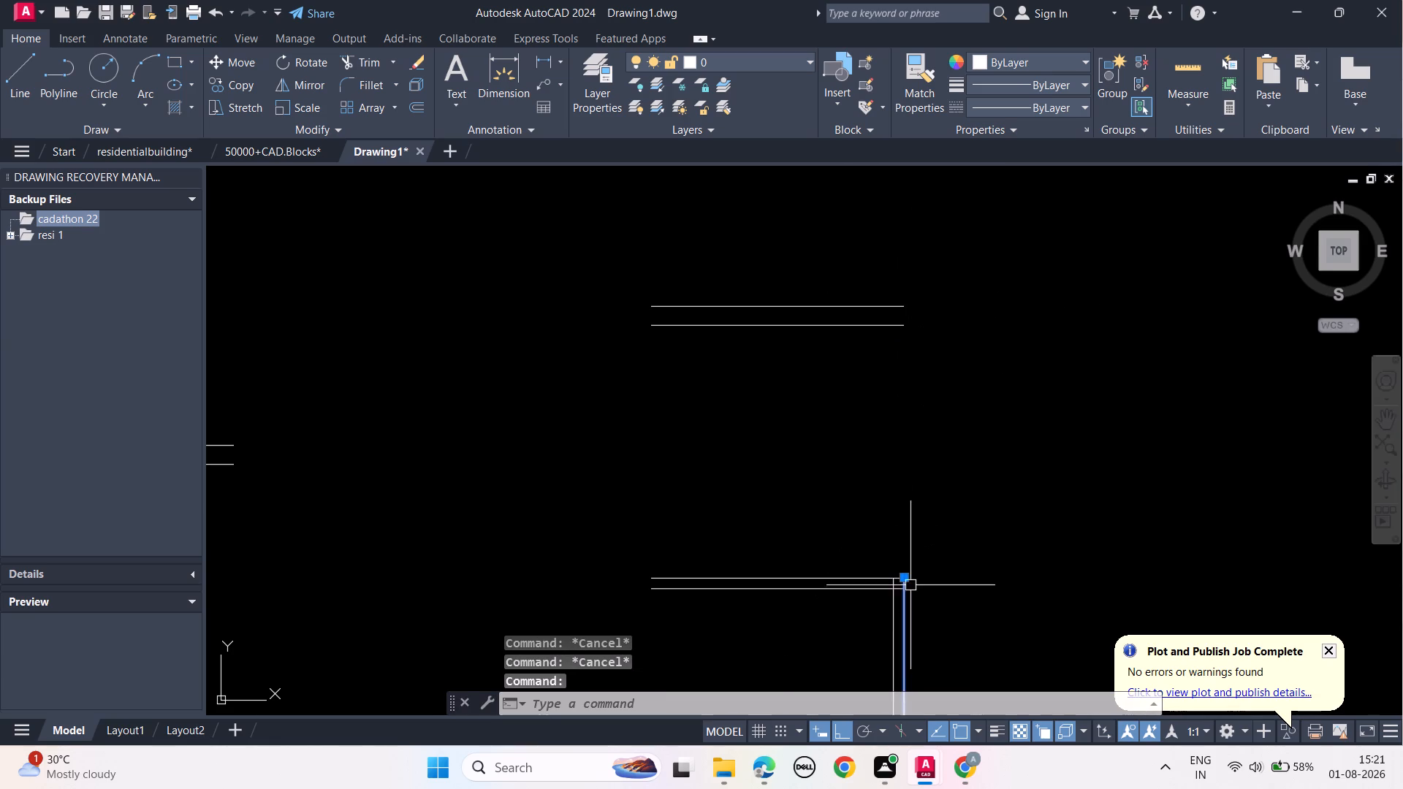
{"action": "left_click", "coordinate": [908, 579]}
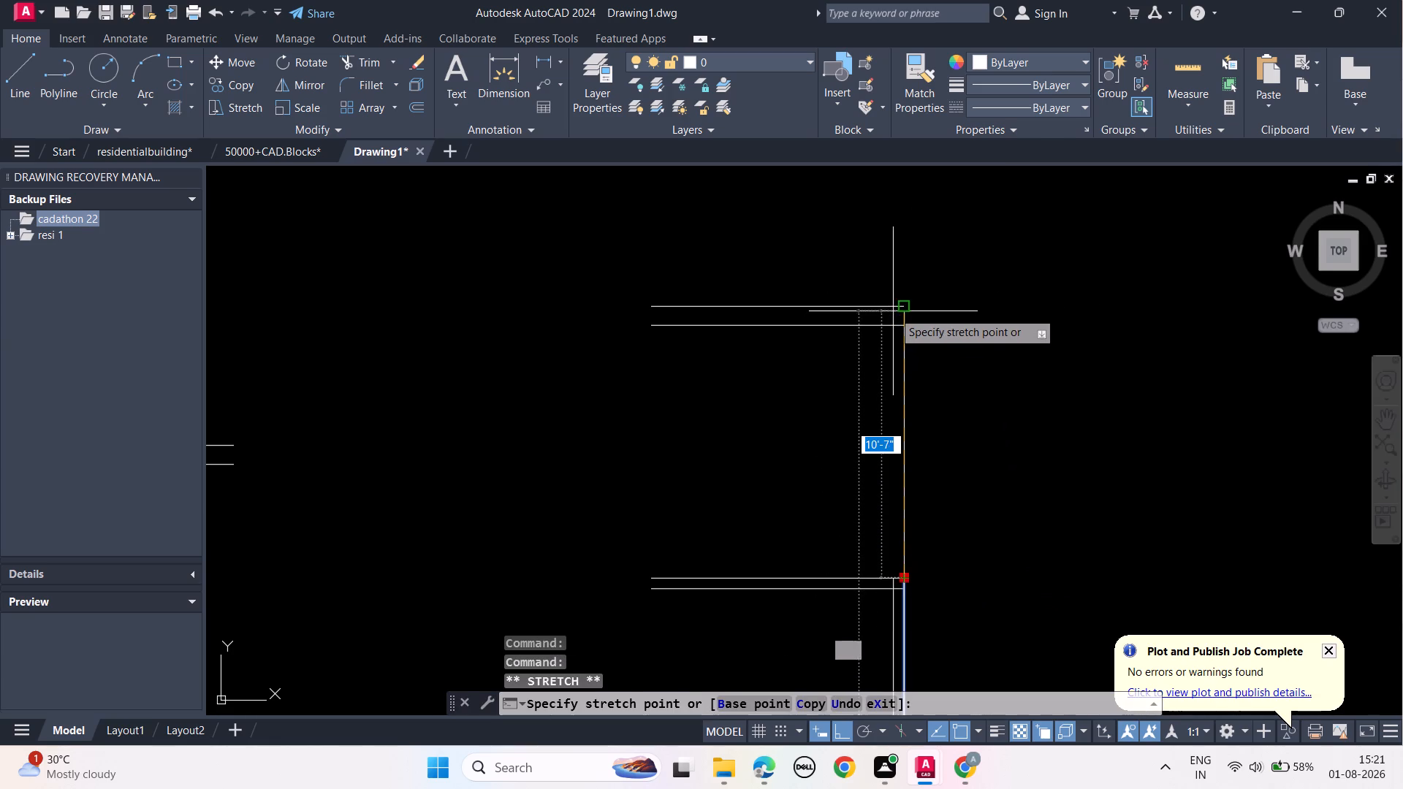
{"action": "left_click", "coordinate": [900, 308]}
{"action": "key", "text": "Escape"}
{"action": "key", "text": "Escape"}
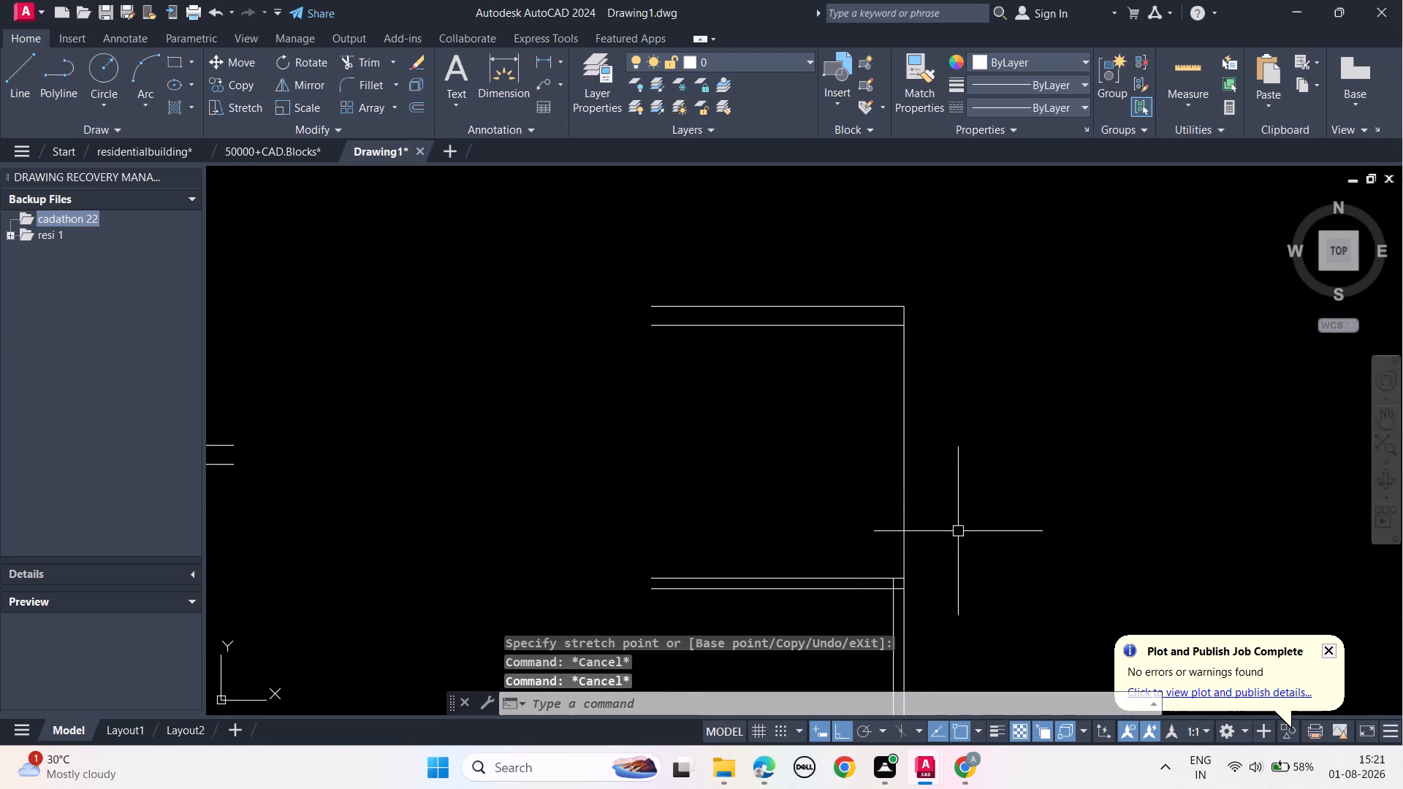
Stretch the inner right wall line up past the top edge of the 9" slab.
{"action": "scroll", "coordinate": [923, 622], "scroll_direction": "up", "scroll_amount": 1}
{"action": "left_click", "coordinate": [878, 607]}
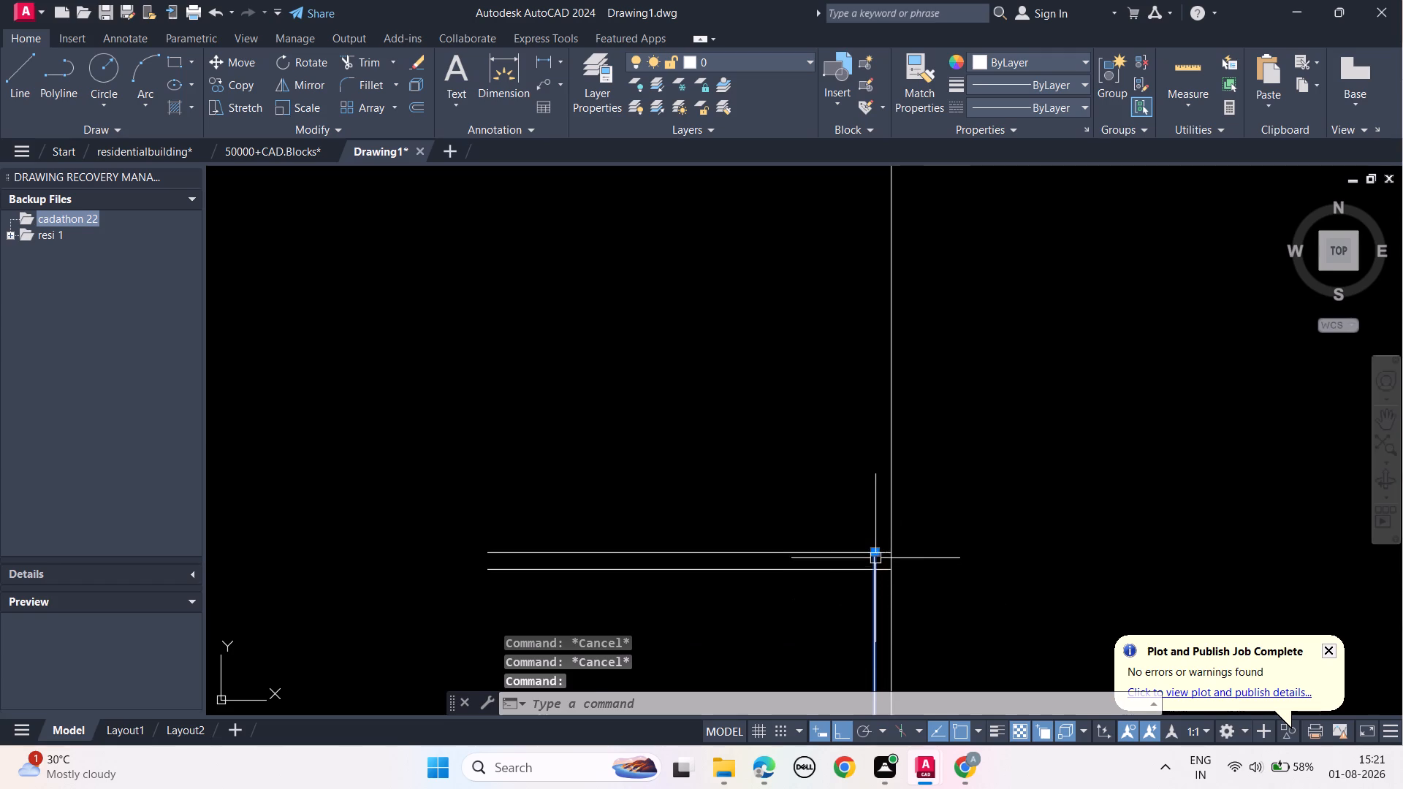
{"action": "left_click", "coordinate": [875, 556]}
{"action": "middle_click_drag", "start_coordinate": [875, 320], "coordinate": [906, 598]}
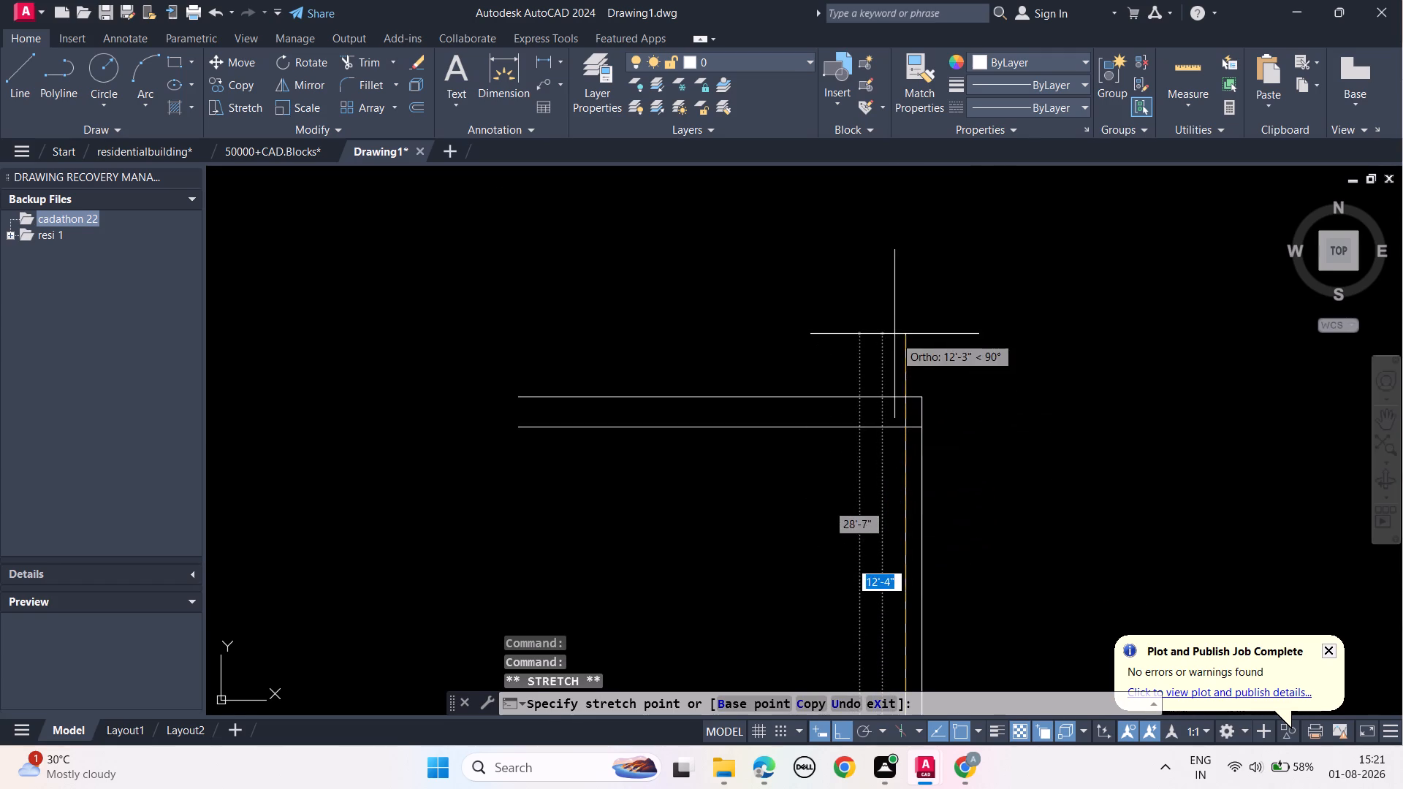
{"action": "left_click", "coordinate": [894, 334]}
{"action": "key", "text": "Escape"}
{"action": "key", "text": "Escape"}
{"action": "key", "text": "Escape"}
{"action": "key", "text": "Escape"}
Trim the inner right wall line's overshoot above the top edge of the 9" slab.
{"action": "type", "text": "tr"}
{"action": "key", "text": "space"}
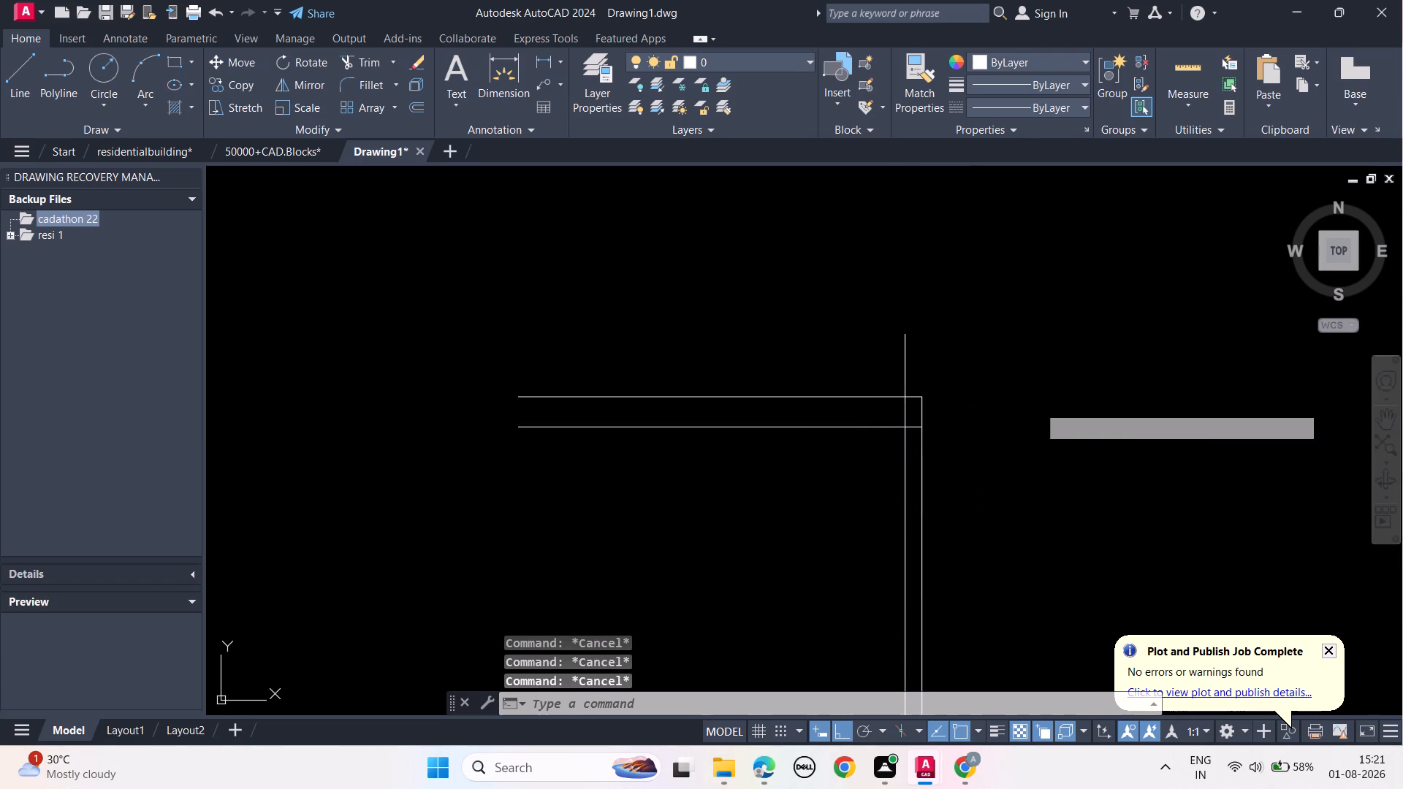
{"action": "left_click", "coordinate": [913, 365]}
{"action": "left_click", "coordinate": [902, 357]}
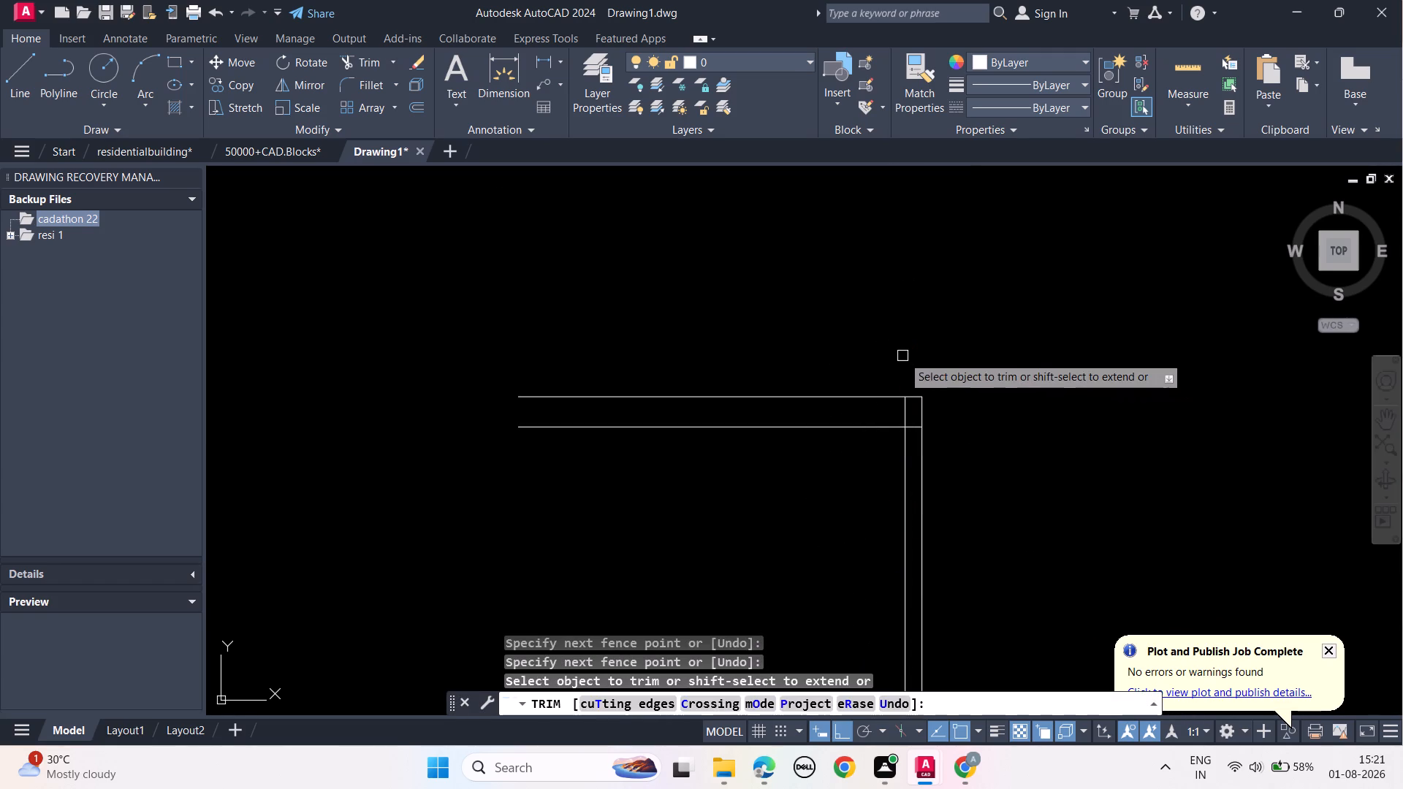
{"action": "key", "text": "Escape"}
{"action": "key", "text": "Escape"}
{"action": "key", "text": "Escape"}
{"action": "key", "text": "Escape"}
{"action": "key", "text": "Escape"}
Examine the stacked levels and slabs of the right-hand bay against the rest of the building section.
{"action": "scroll", "coordinate": [902, 353], "scroll_direction": "down", "scroll_amount": 2}
{"action": "middle_click_drag", "start_coordinate": [1008, 455], "coordinate": [992, 301]}
{"action": "scroll", "coordinate": [976, 304], "scroll_direction": "down", "scroll_amount": 1}
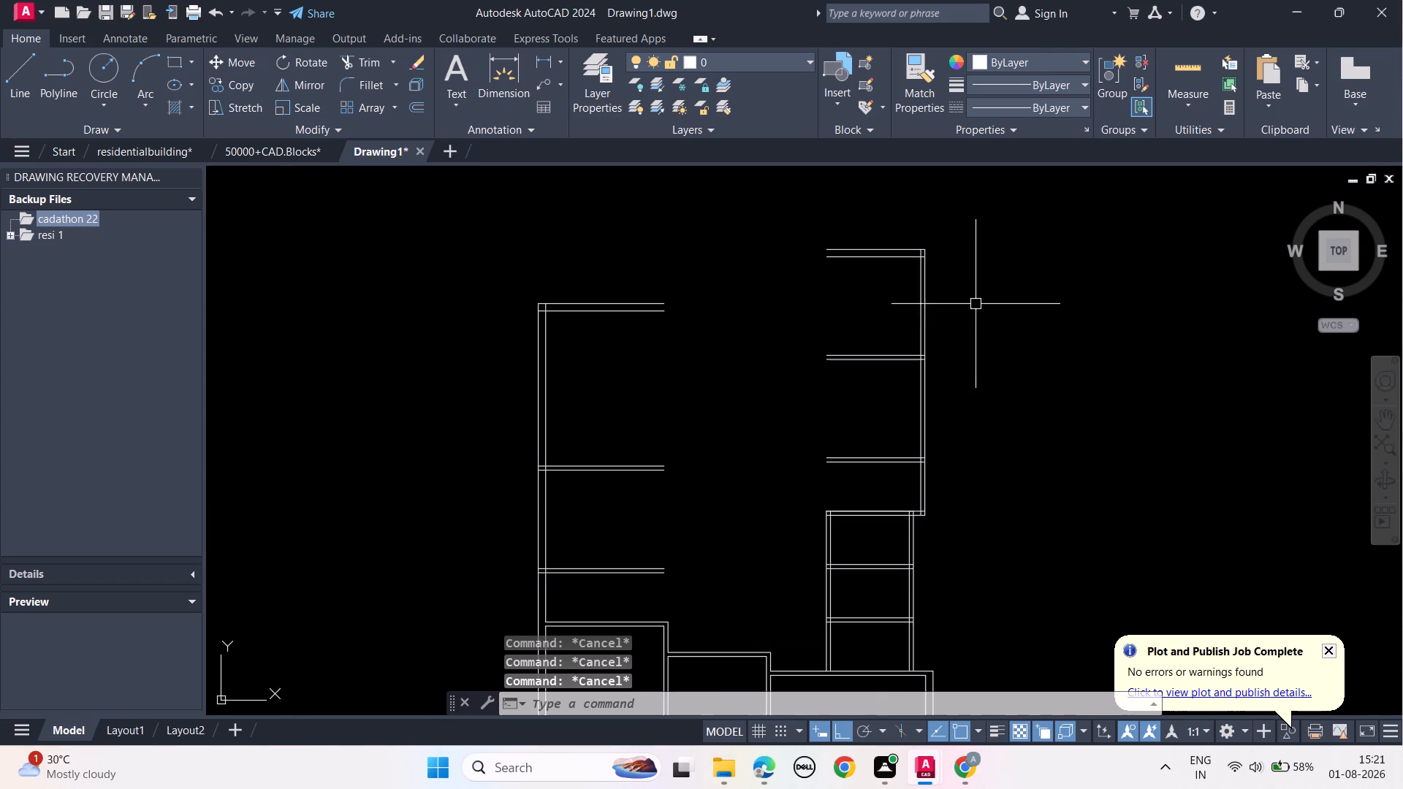
{"action": "scroll", "coordinate": [976, 304], "scroll_direction": "down", "scroll_amount": 1}
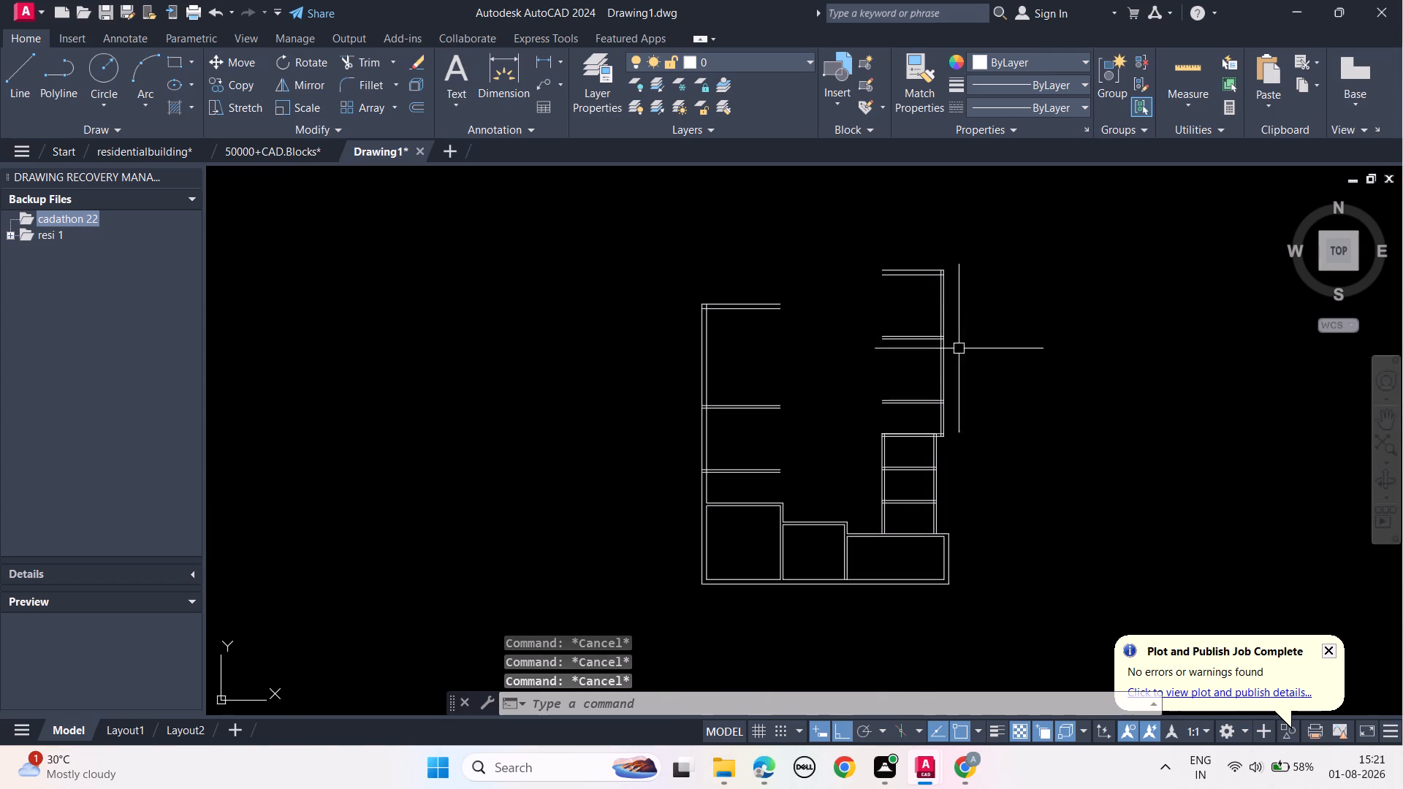
{"action": "scroll", "coordinate": [910, 495], "scroll_direction": "up", "scroll_amount": 2}
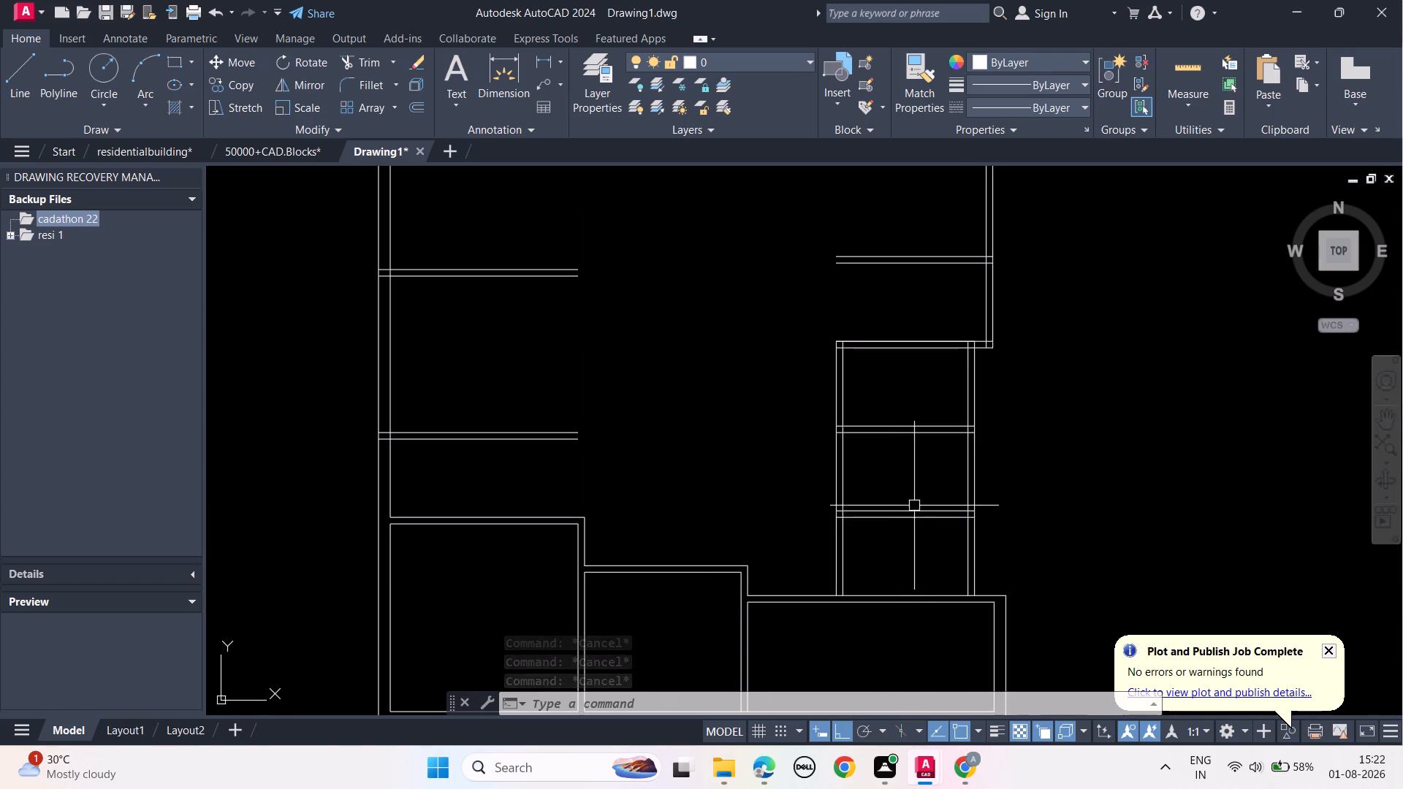
{"action": "middle_click_drag", "start_coordinate": [921, 541], "coordinate": [924, 622]}
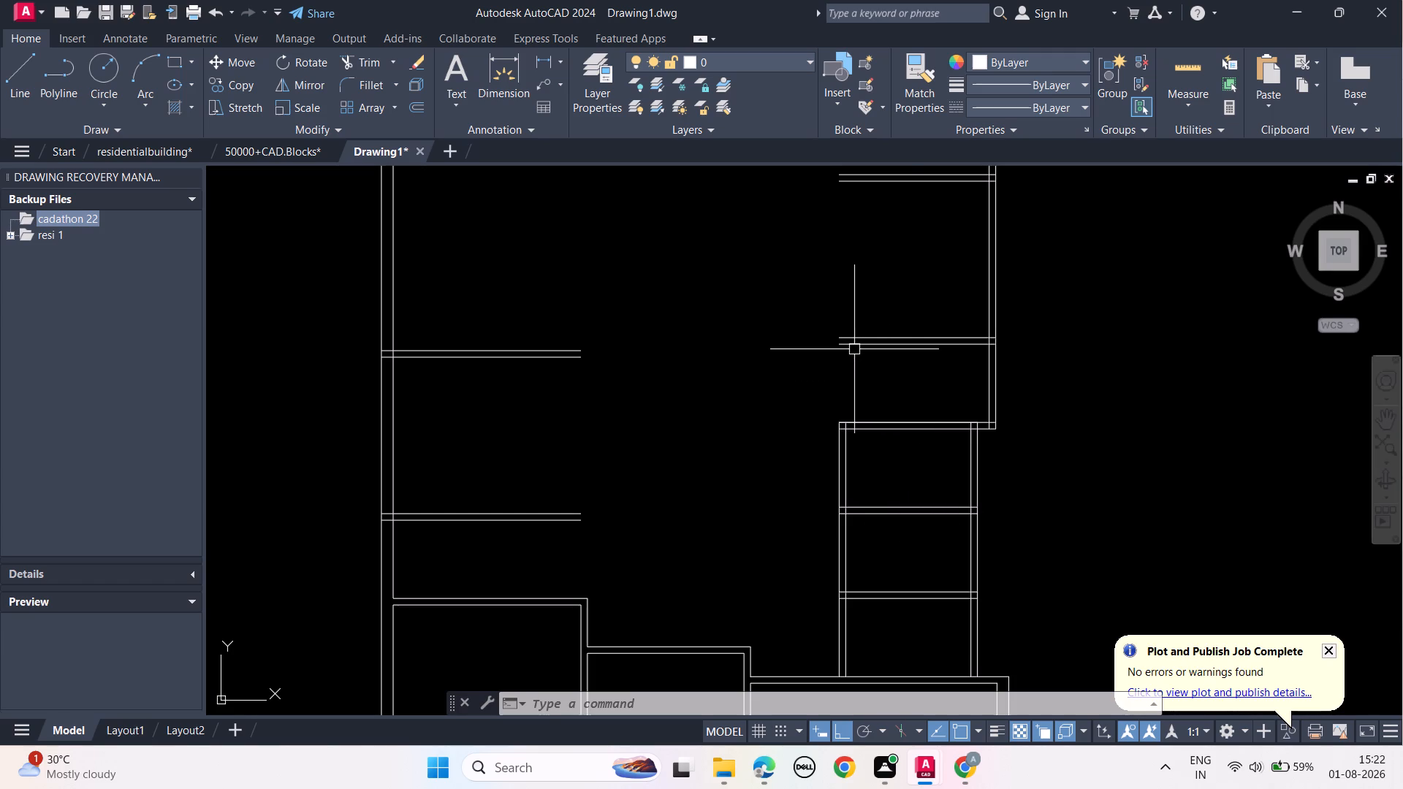
{"action": "middle_click_drag", "start_coordinate": [883, 320], "coordinate": [923, 533]}
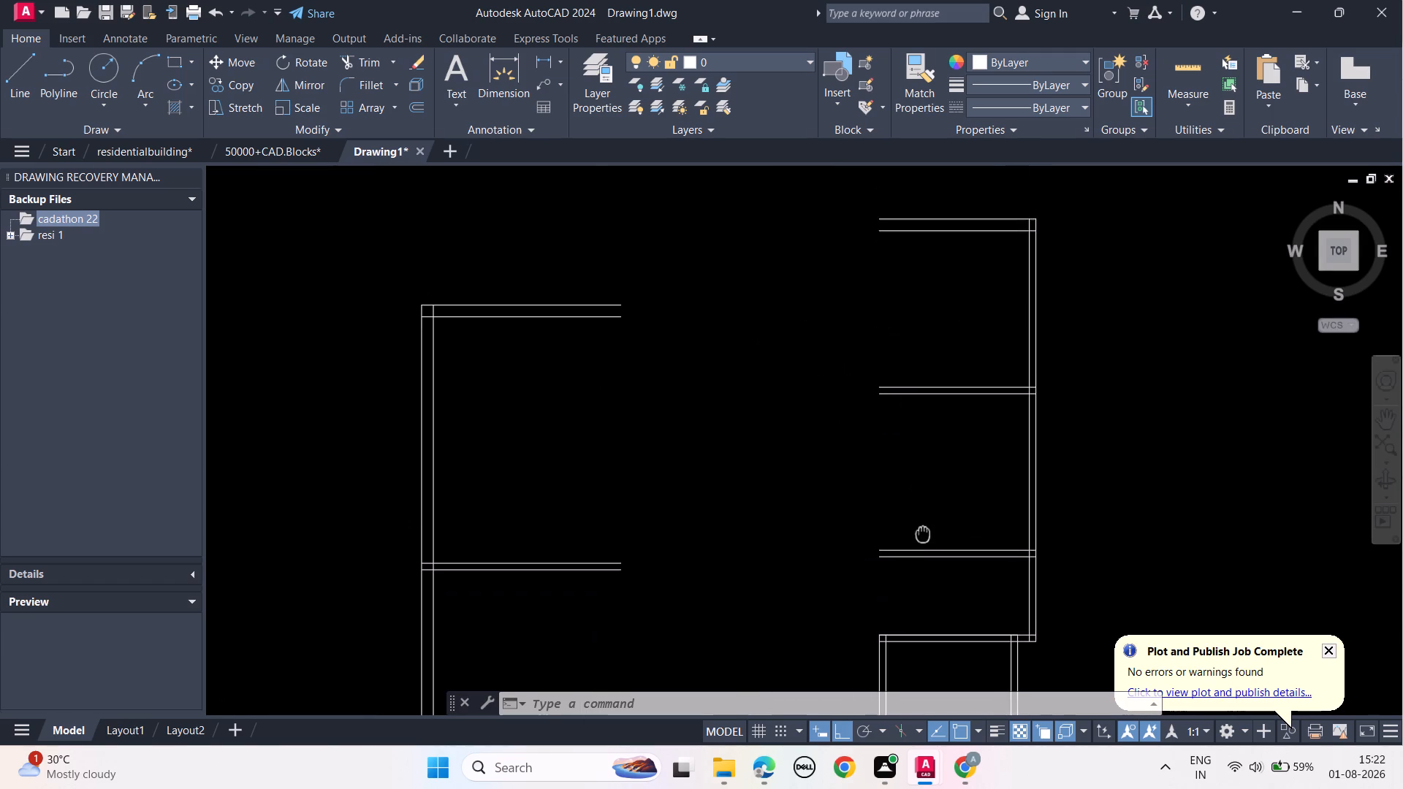
{"action": "middle_click_drag", "start_coordinate": [923, 533], "coordinate": [923, 533]}
{"action": "middle_click_drag", "start_coordinate": [949, 630], "coordinate": [875, 547]}
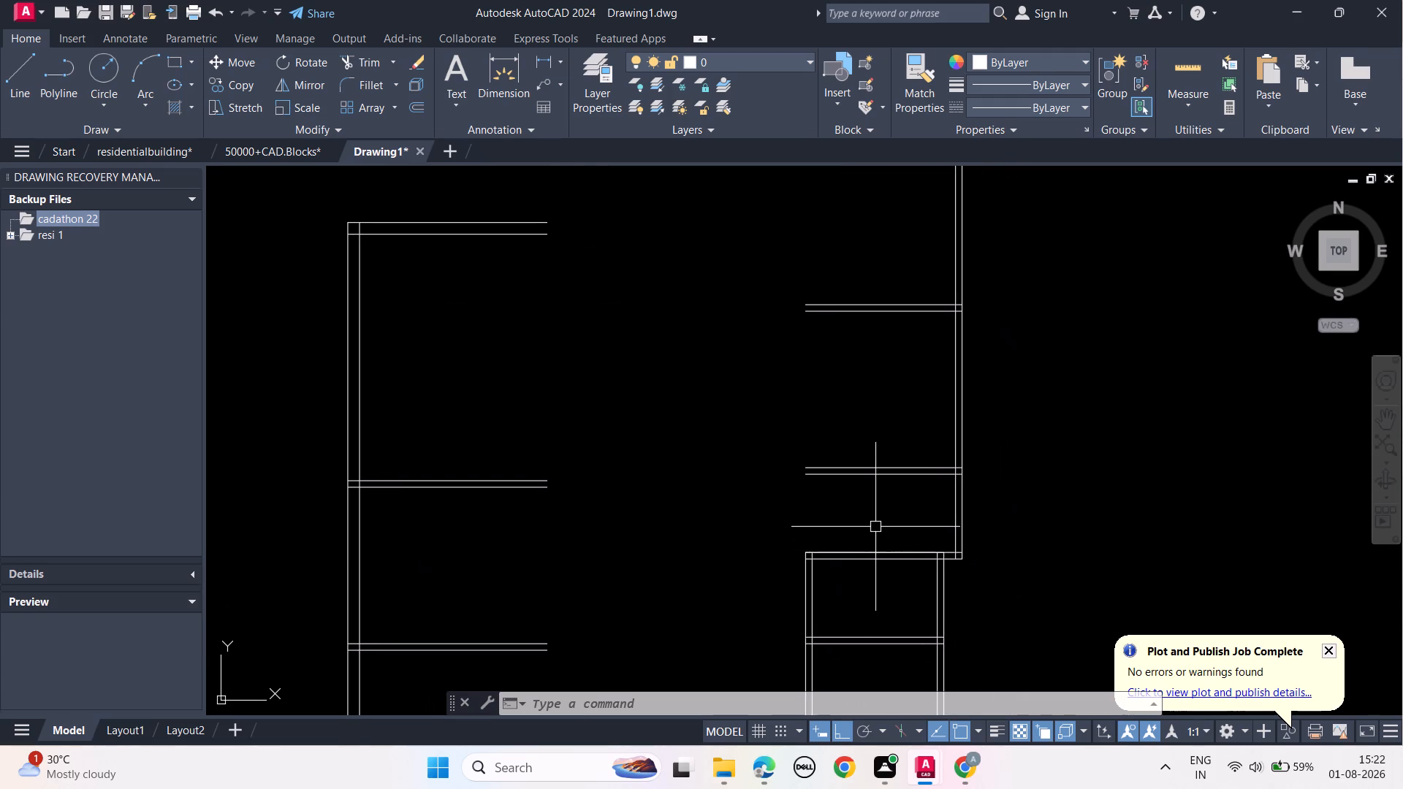
{"action": "middle_click_drag", "start_coordinate": [878, 508], "coordinate": [881, 672]}
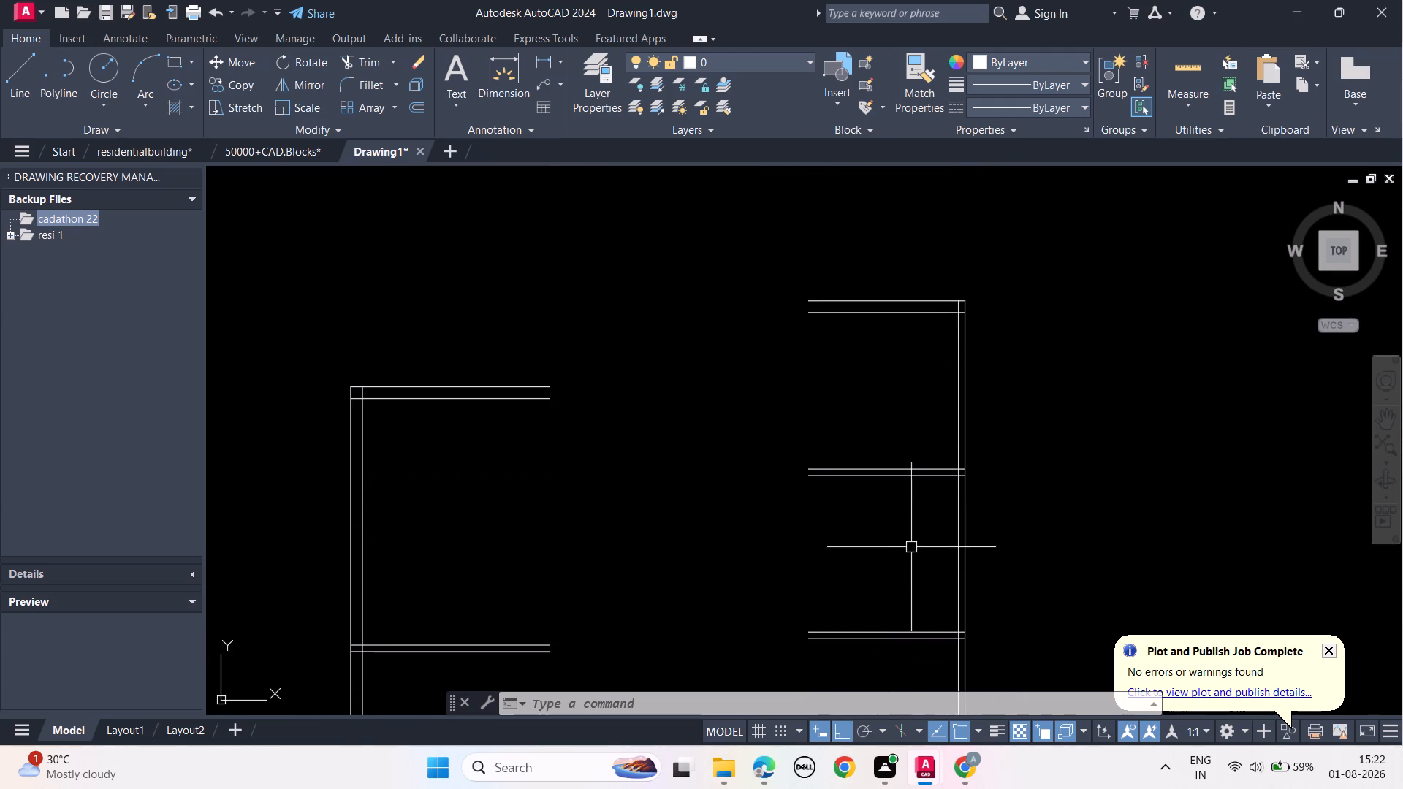
{"action": "middle_click_drag", "start_coordinate": [881, 526], "coordinate": [881, 416]}
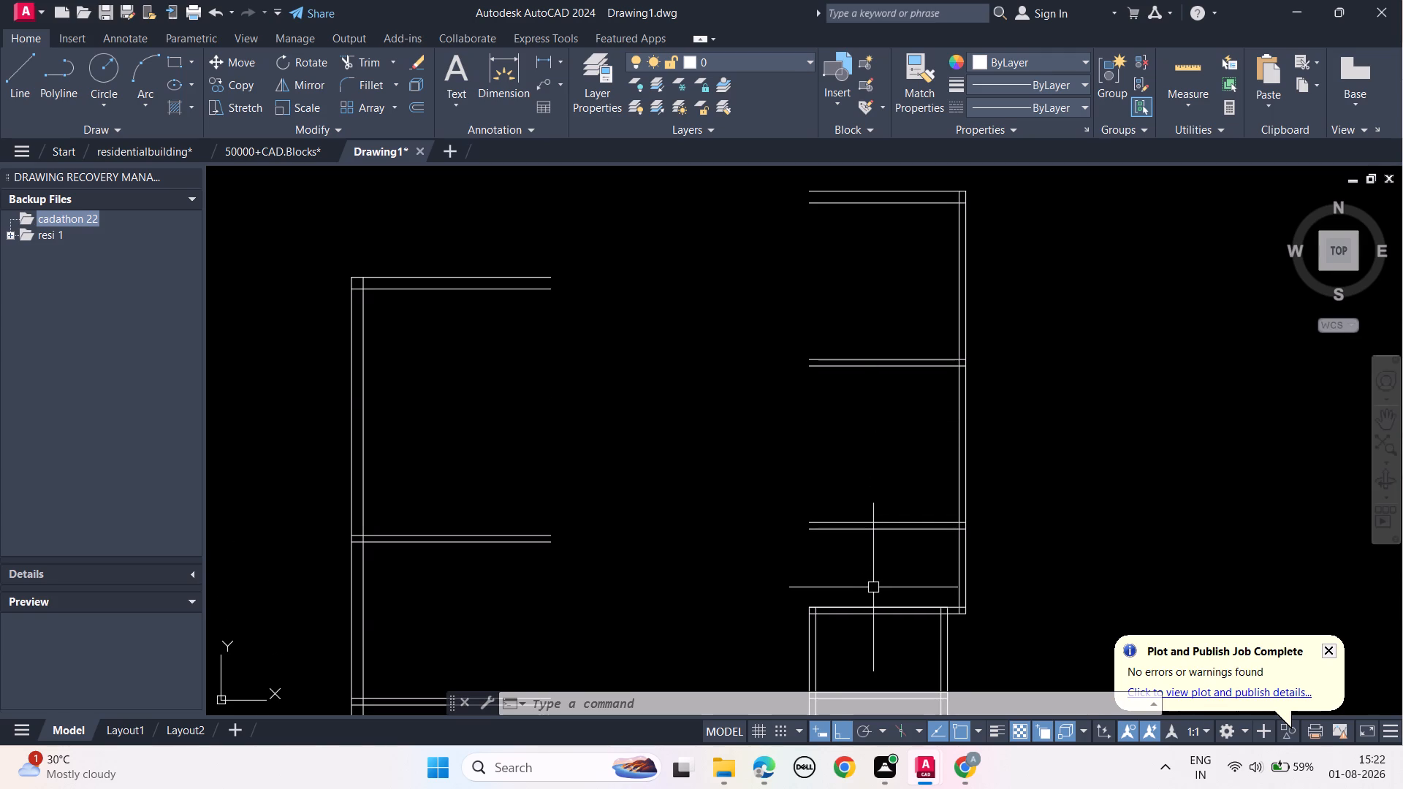
{"action": "middle_click_drag", "start_coordinate": [874, 590], "coordinate": [890, 569]}
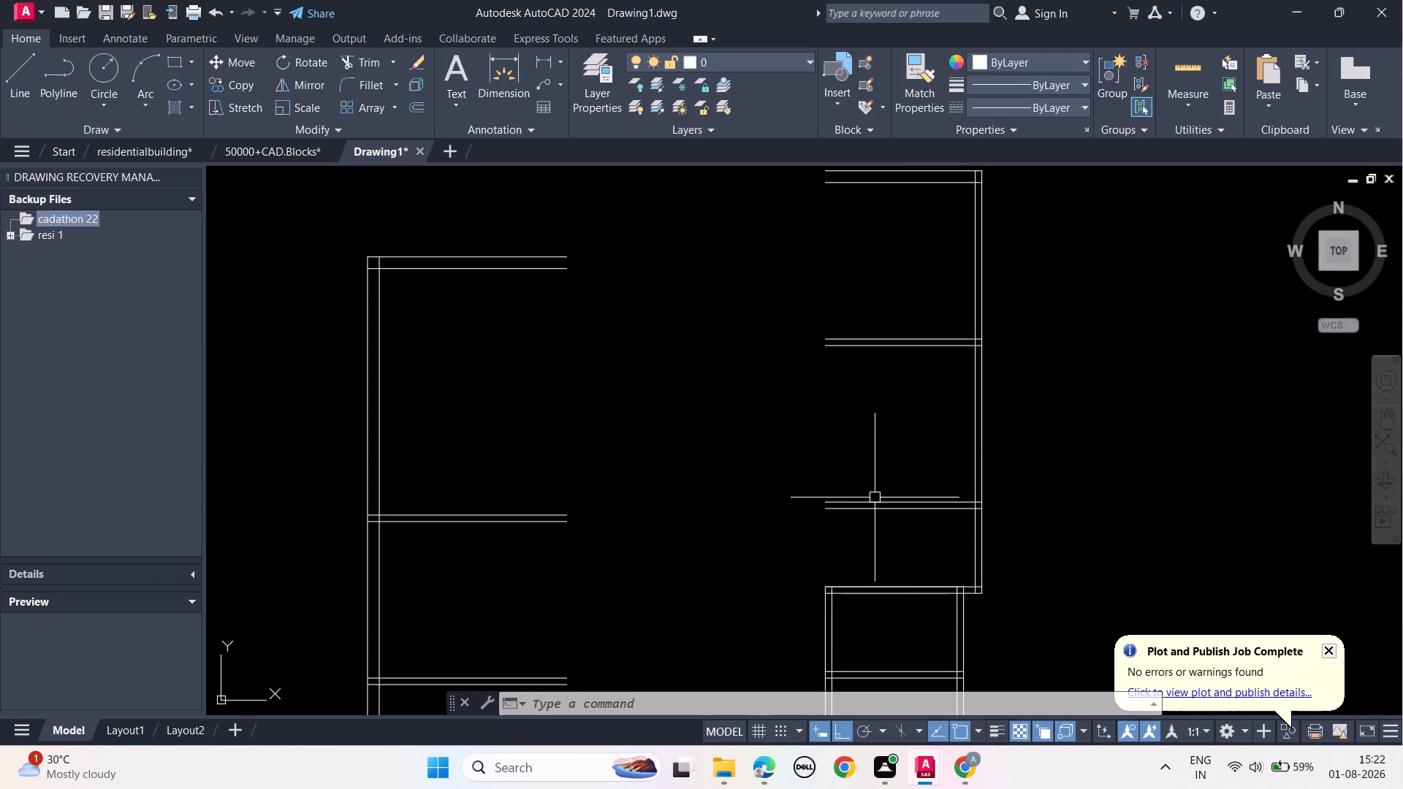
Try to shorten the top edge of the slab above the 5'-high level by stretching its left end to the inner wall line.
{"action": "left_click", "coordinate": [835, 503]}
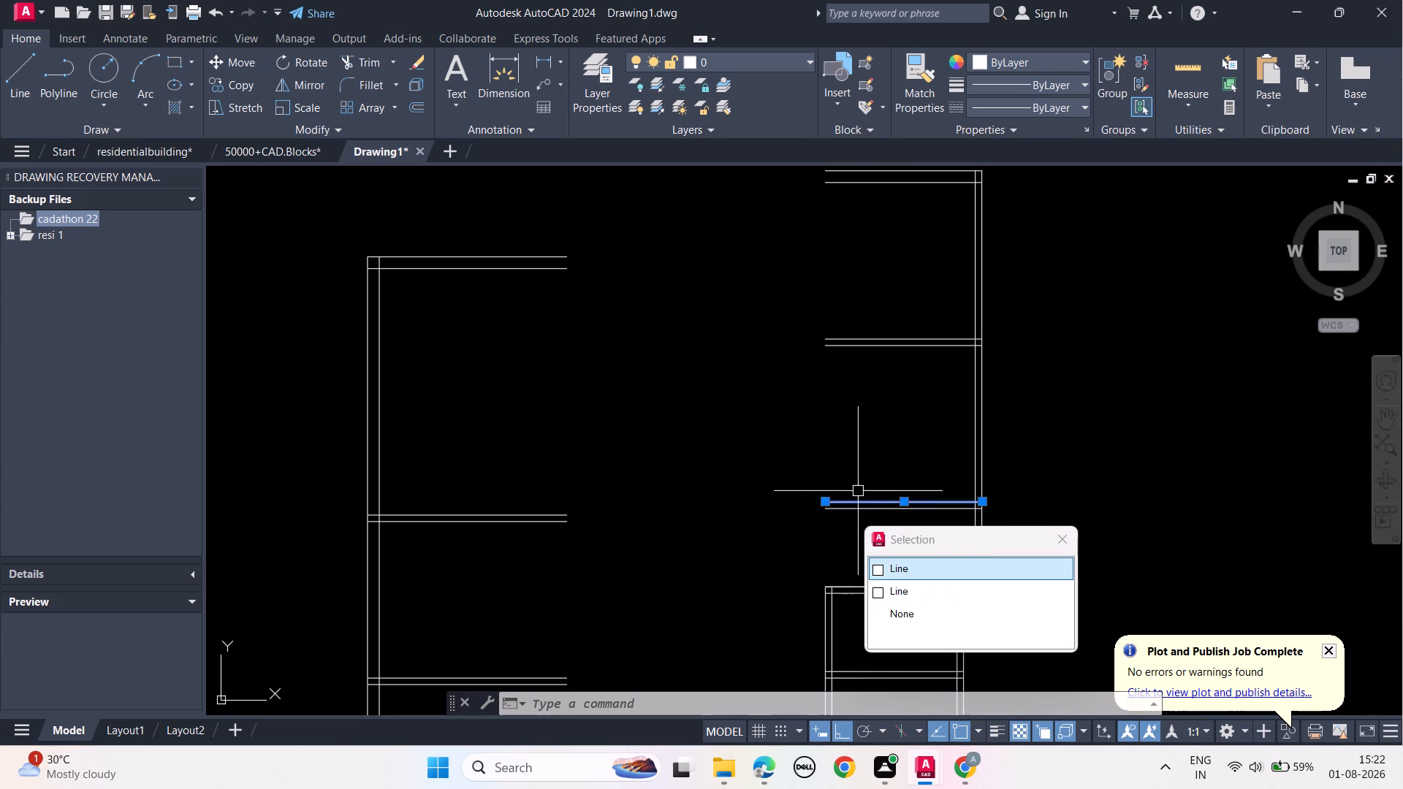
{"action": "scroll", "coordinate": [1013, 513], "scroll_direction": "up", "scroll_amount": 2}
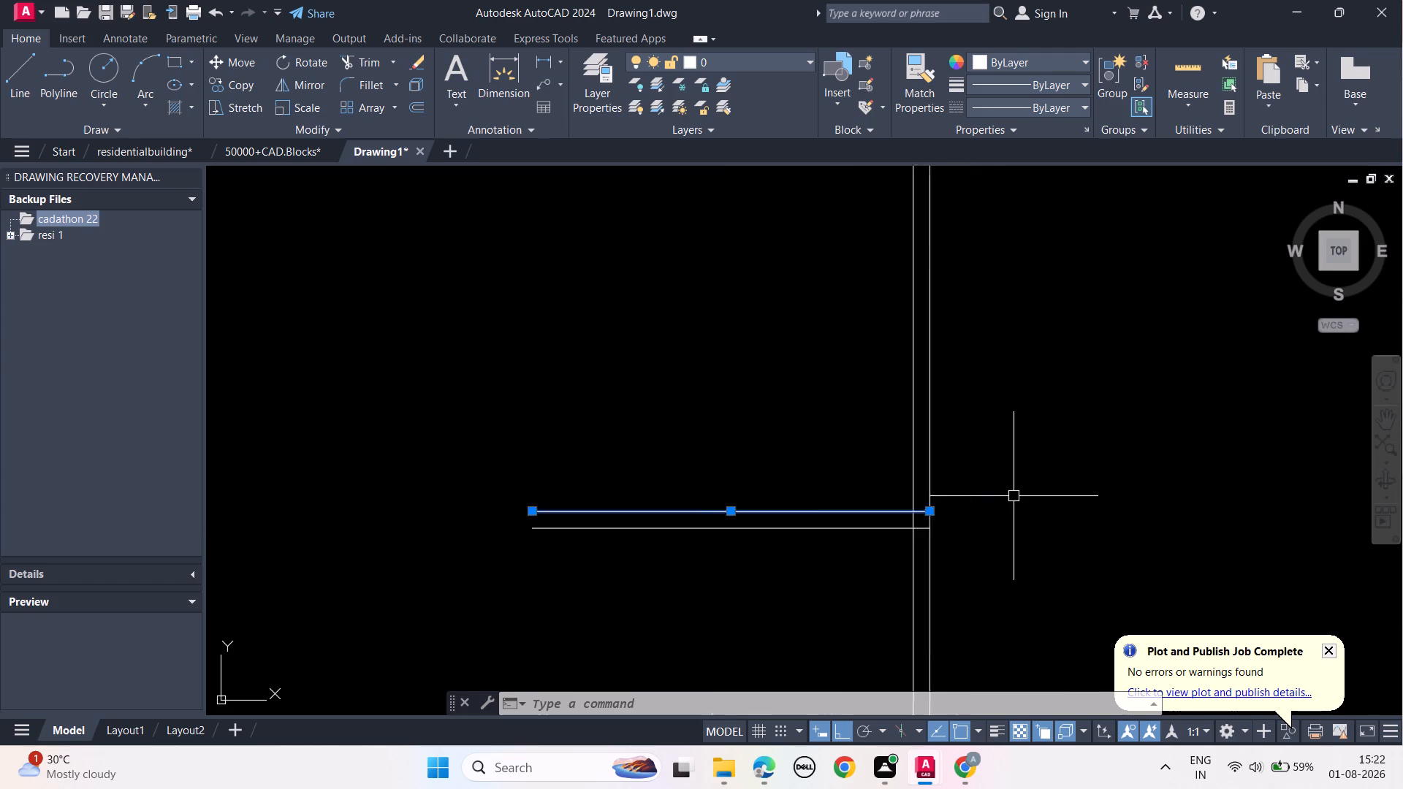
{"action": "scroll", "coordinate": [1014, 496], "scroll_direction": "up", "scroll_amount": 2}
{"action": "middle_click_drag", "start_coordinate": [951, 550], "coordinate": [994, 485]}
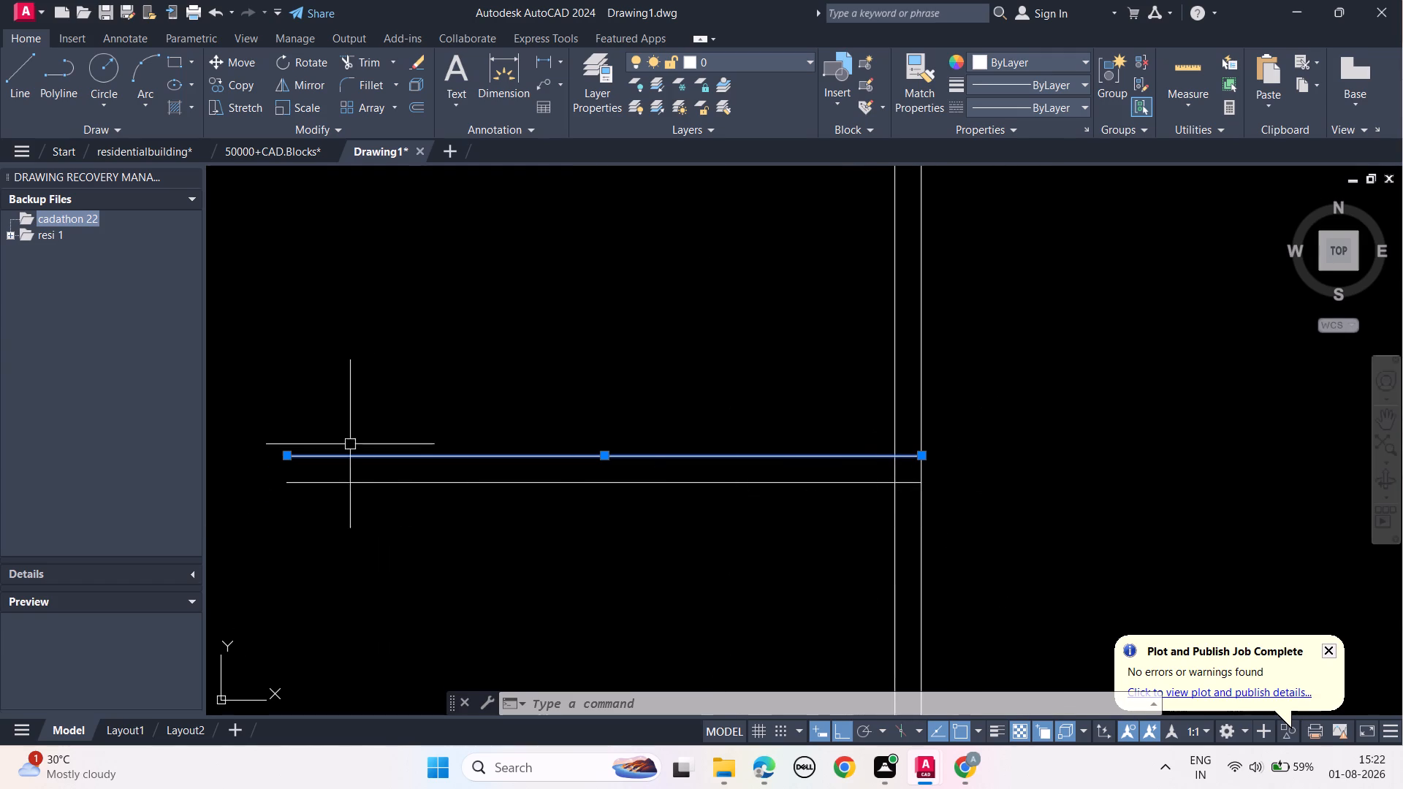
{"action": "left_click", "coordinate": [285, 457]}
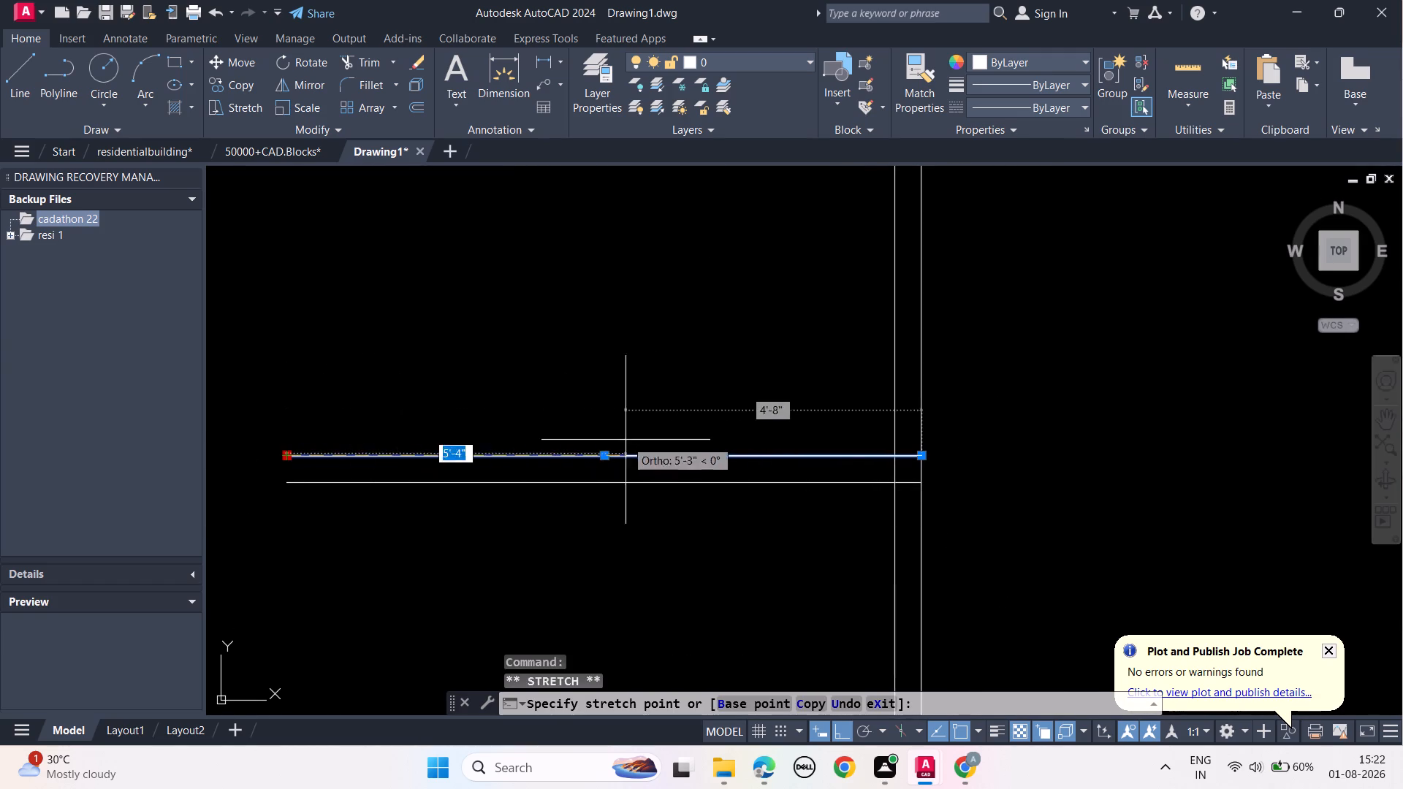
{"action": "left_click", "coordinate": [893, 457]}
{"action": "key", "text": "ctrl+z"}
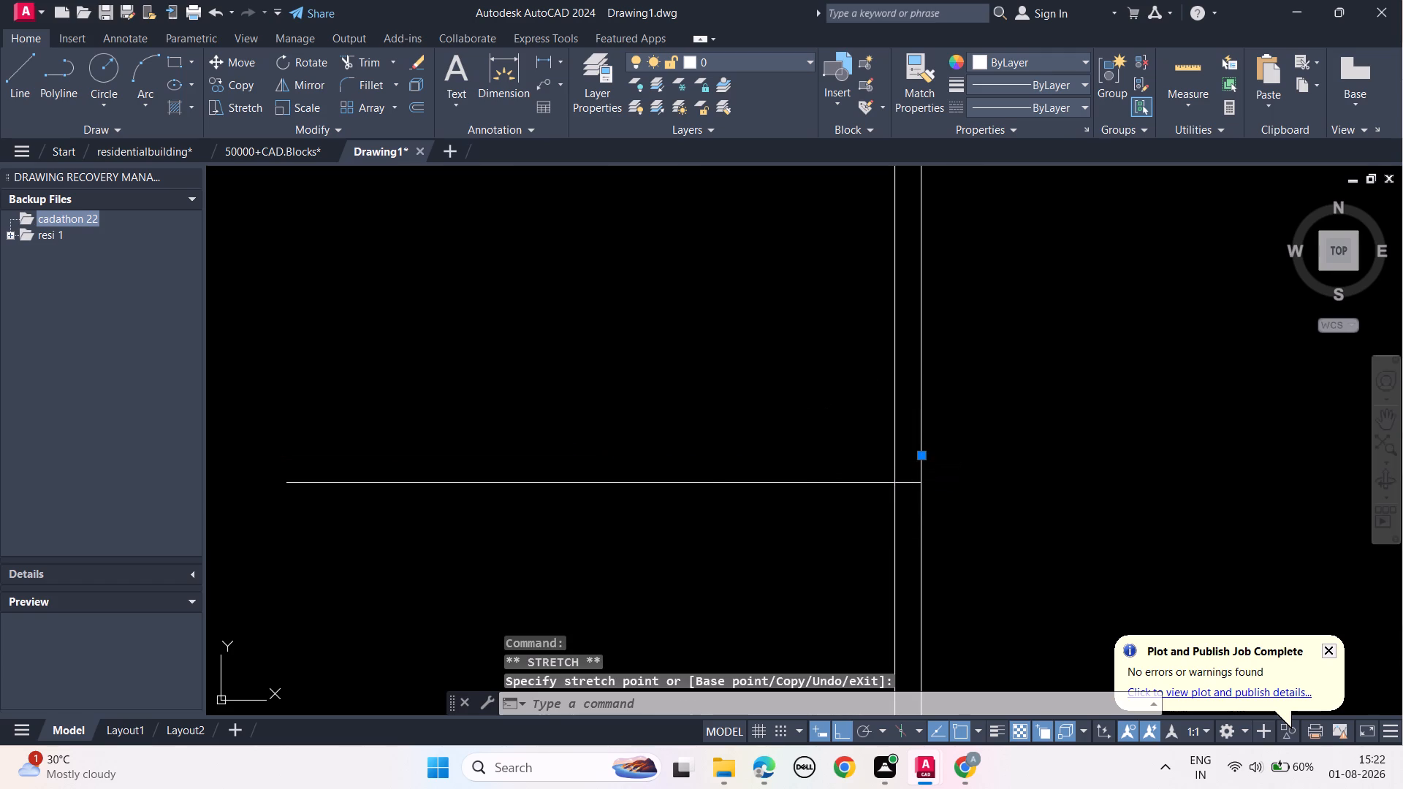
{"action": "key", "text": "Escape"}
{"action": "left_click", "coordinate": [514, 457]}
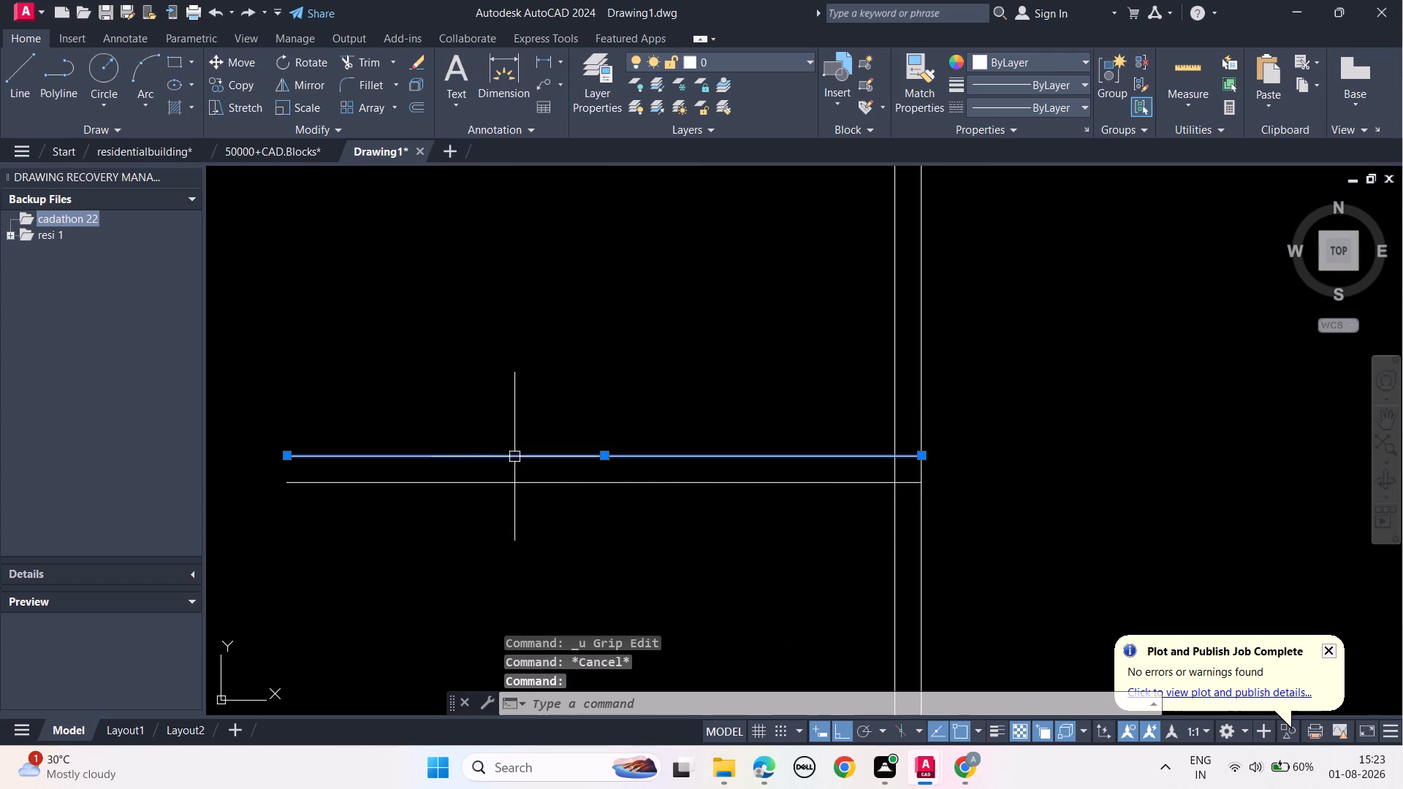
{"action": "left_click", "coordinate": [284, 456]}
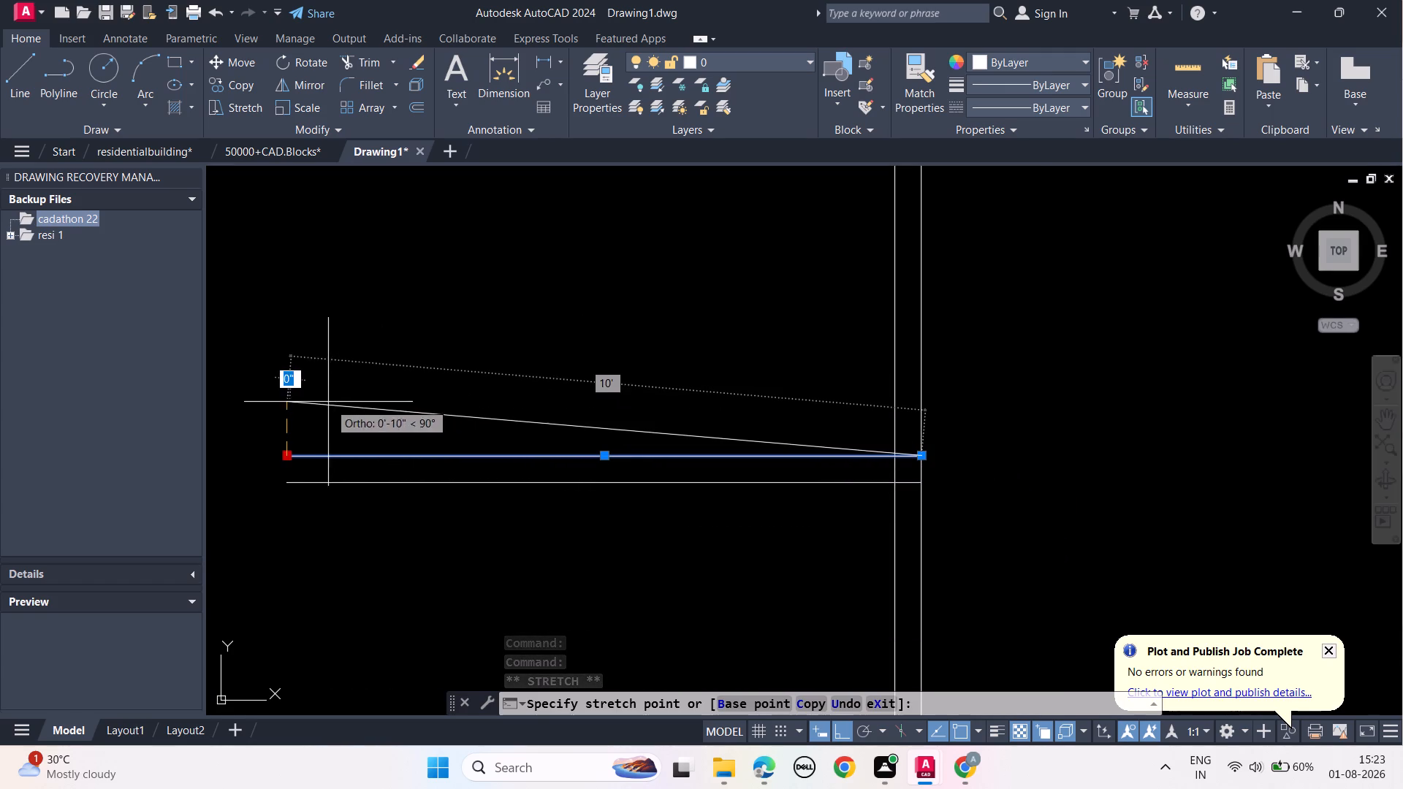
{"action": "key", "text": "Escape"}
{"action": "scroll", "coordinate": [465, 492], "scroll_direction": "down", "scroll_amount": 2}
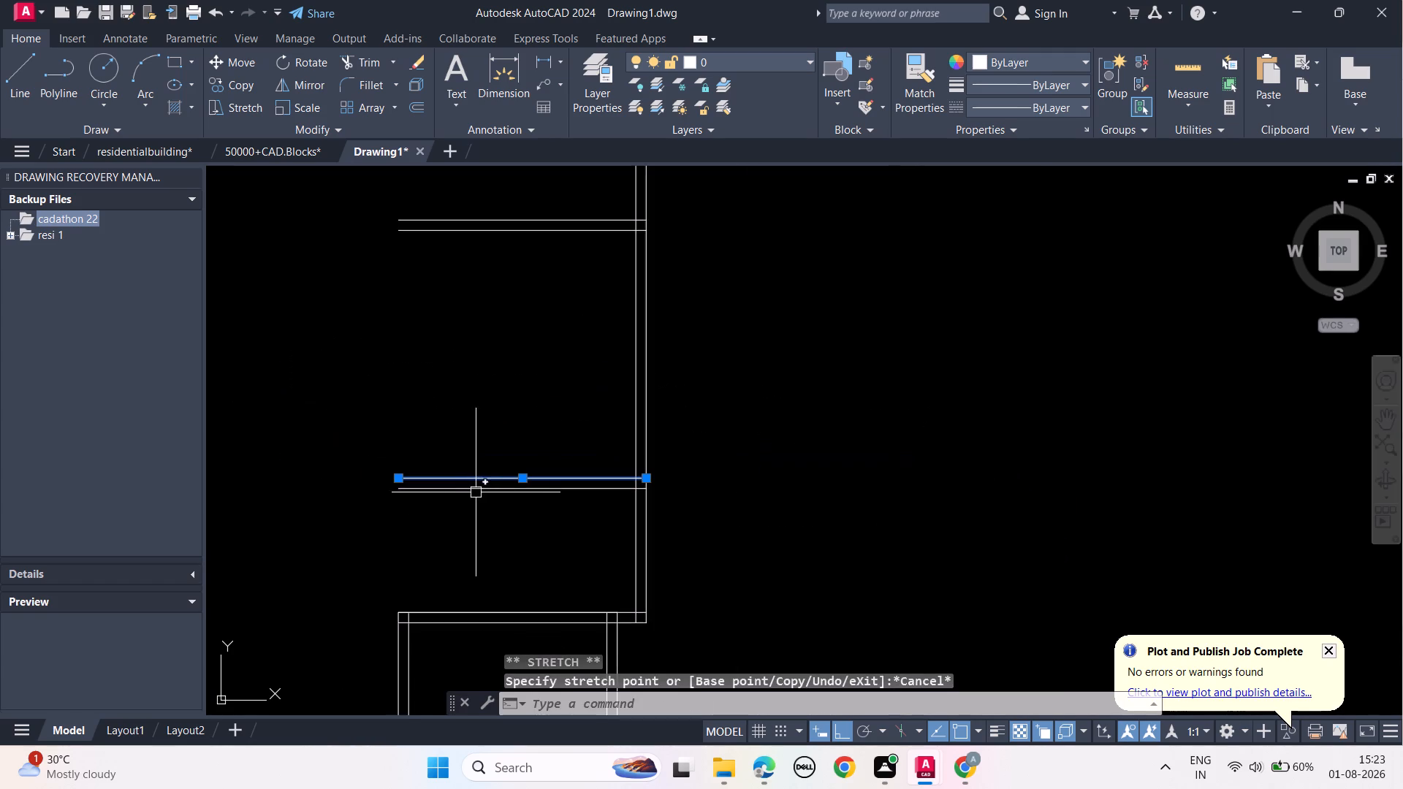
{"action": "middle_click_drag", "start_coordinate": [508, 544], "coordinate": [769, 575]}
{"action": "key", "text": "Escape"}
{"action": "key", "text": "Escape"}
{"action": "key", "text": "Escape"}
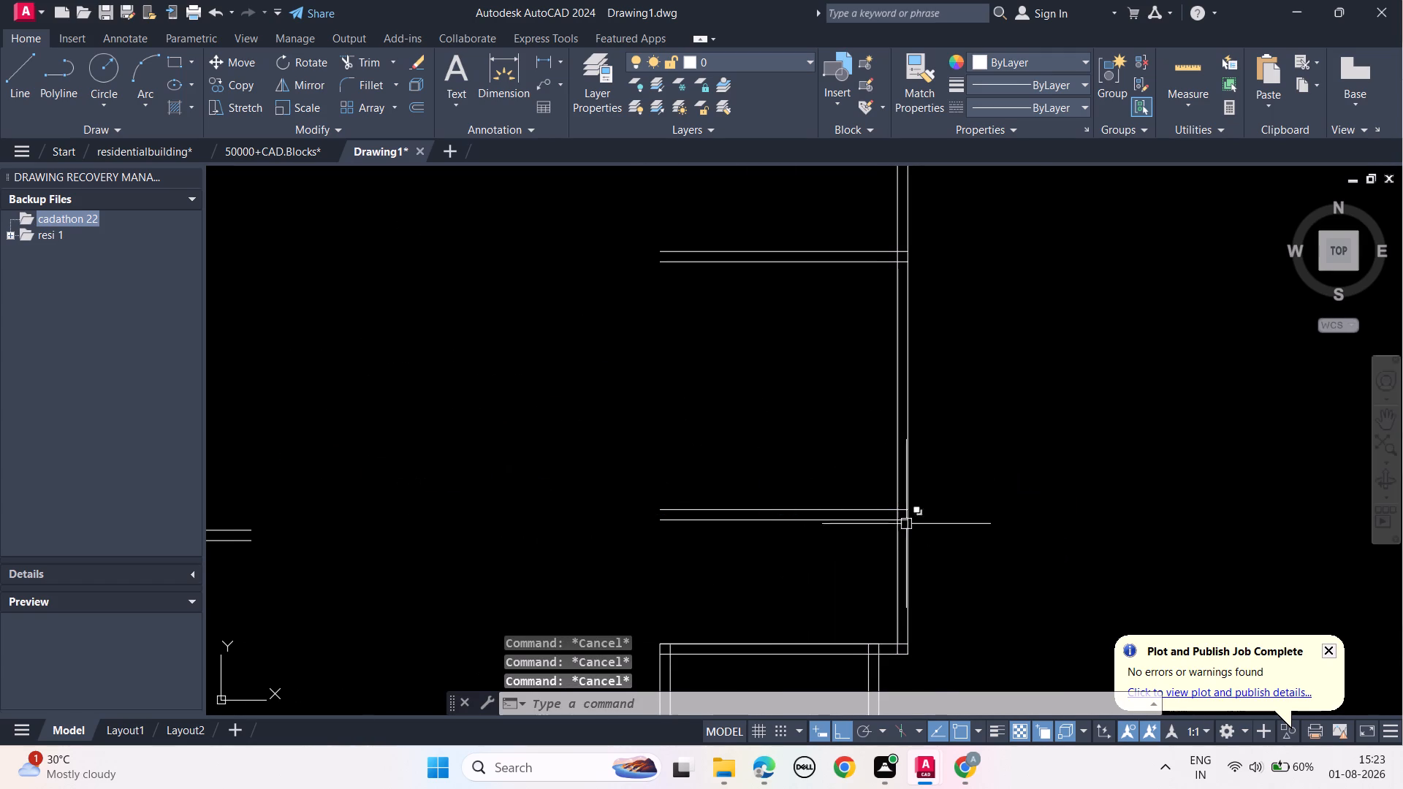
Trim away the top edge of the slab above the 5'-high level to the left of the inner wall line.
{"action": "scroll", "coordinate": [932, 514], "scroll_direction": "up", "scroll_amount": 3}
{"action": "type", "text": "tr"}
{"action": "key", "text": "space"}
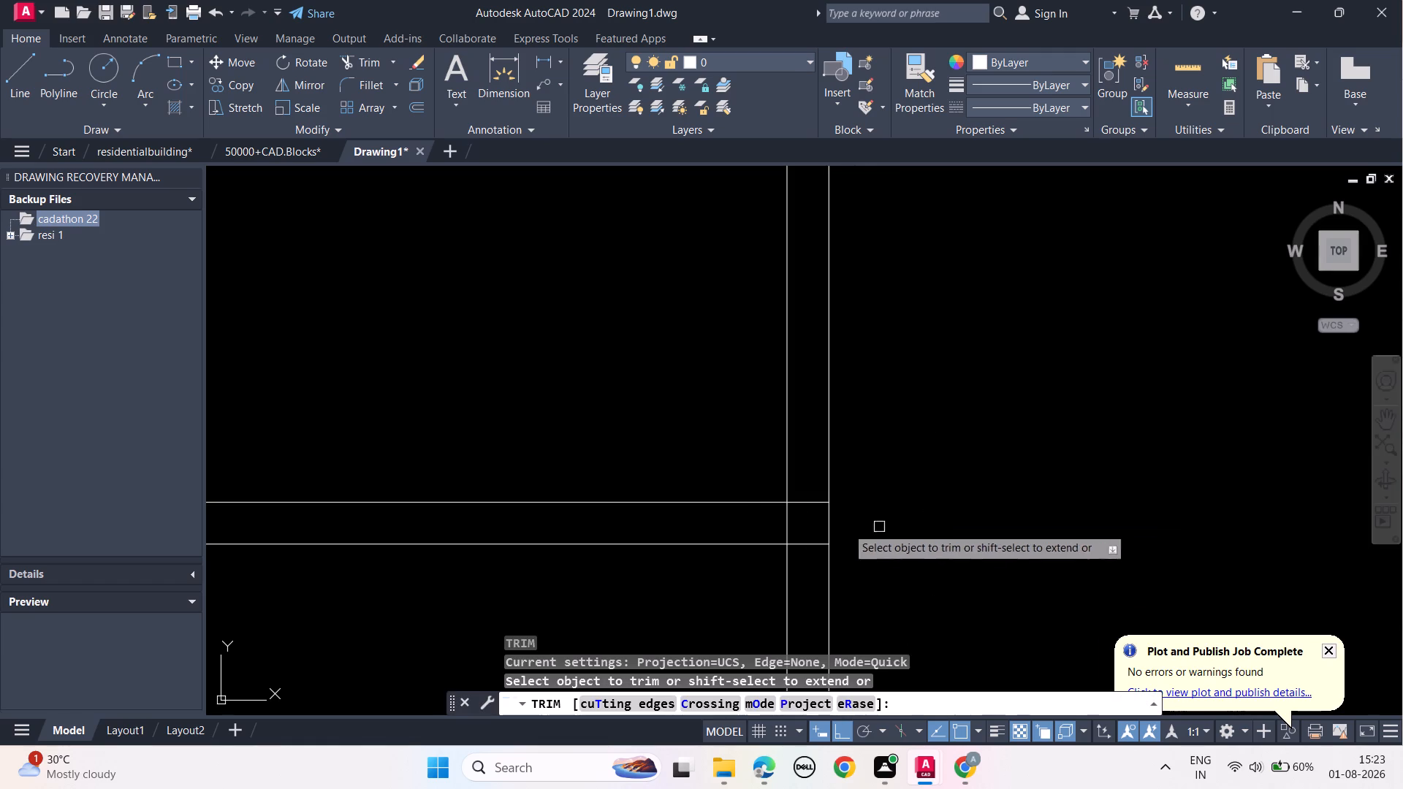
{"action": "left_click", "coordinate": [733, 501]}
{"action": "key", "text": "Escape"}
{"action": "key", "text": "Escape"}
{"action": "key", "text": "Escape"}
{"action": "key", "text": "Escape"}
{"action": "key", "text": "Escape"}
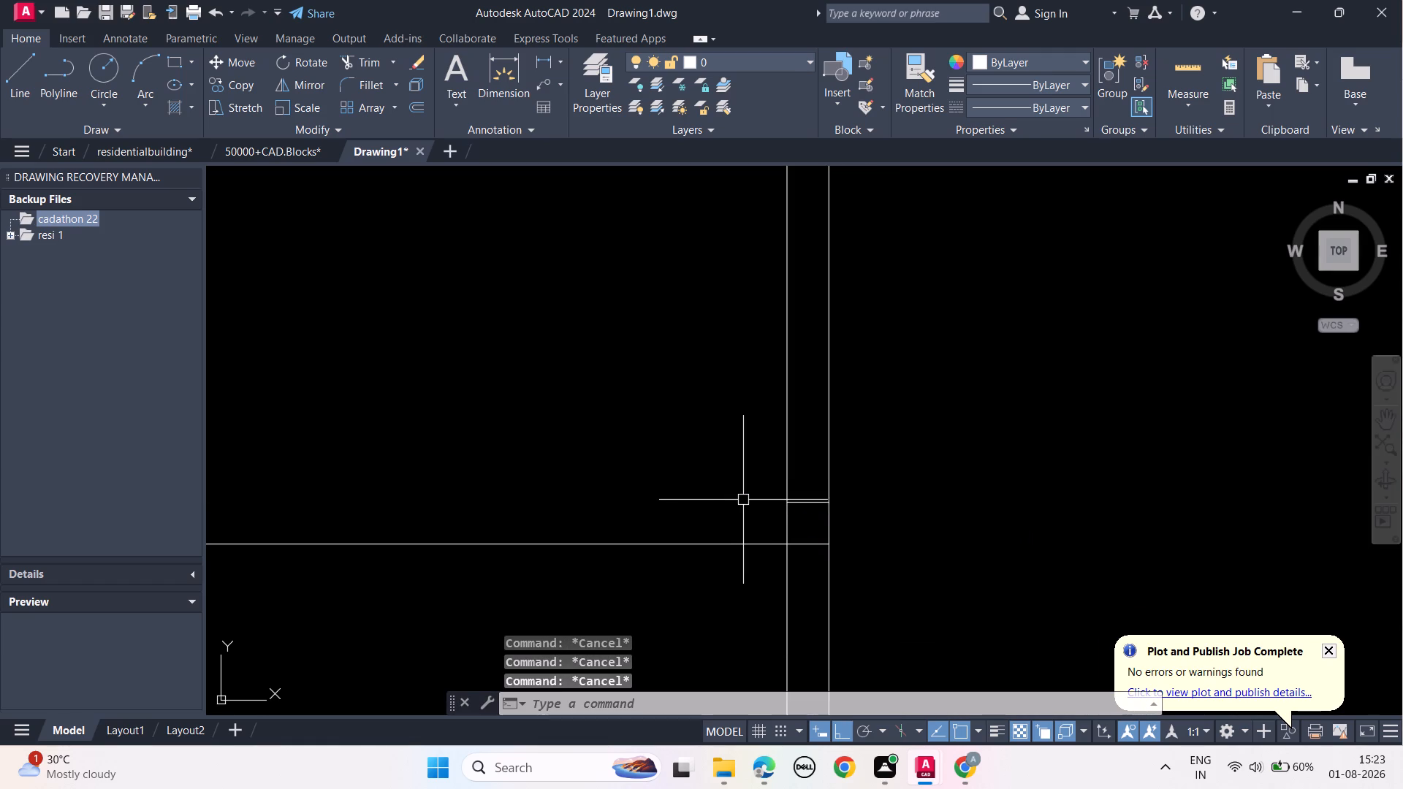
Draw a 12' horizontal line leftward from the inner wall line as the slab's new top edge.
{"action": "type", "text": "l"}
{"action": "key", "text": "space"}
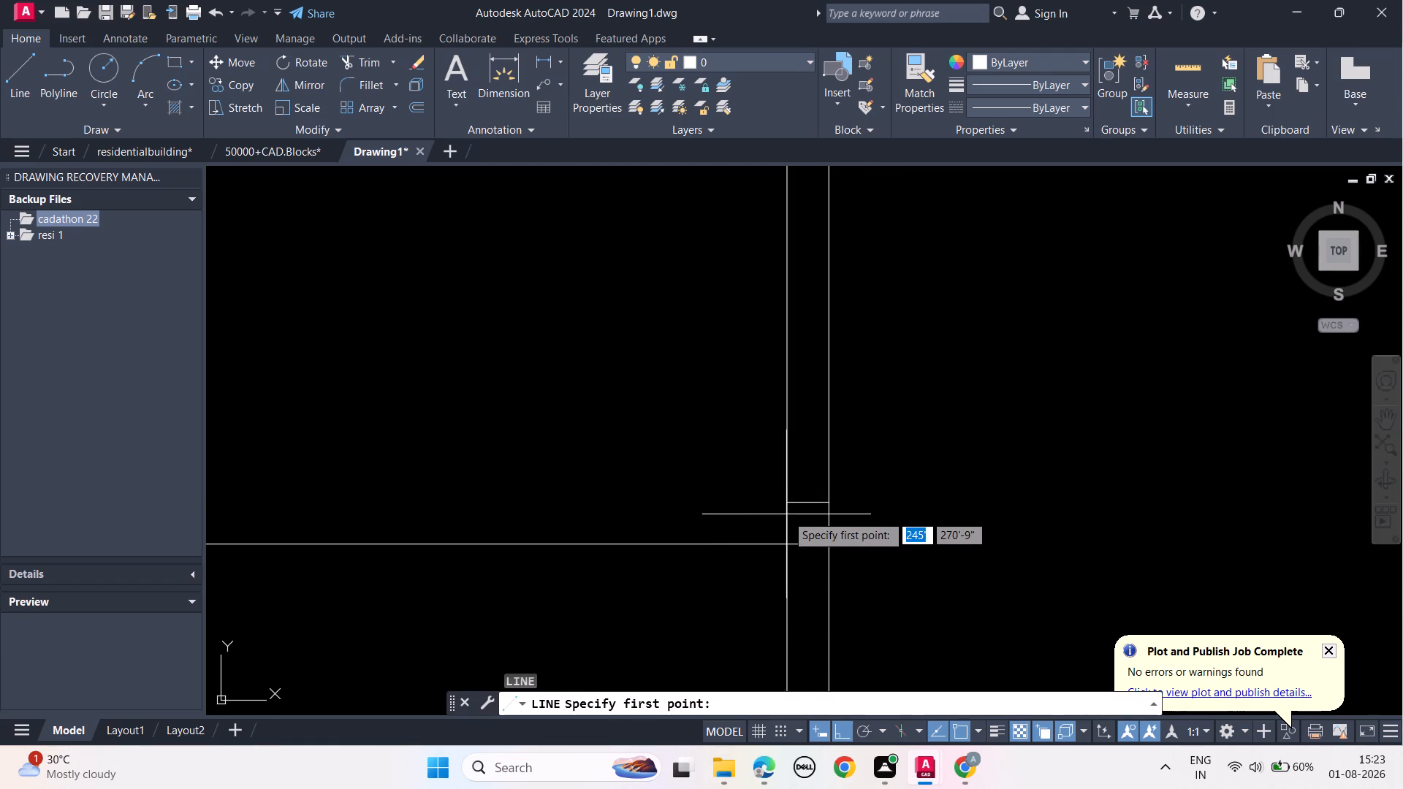
{"action": "left_click", "coordinate": [783, 501]}
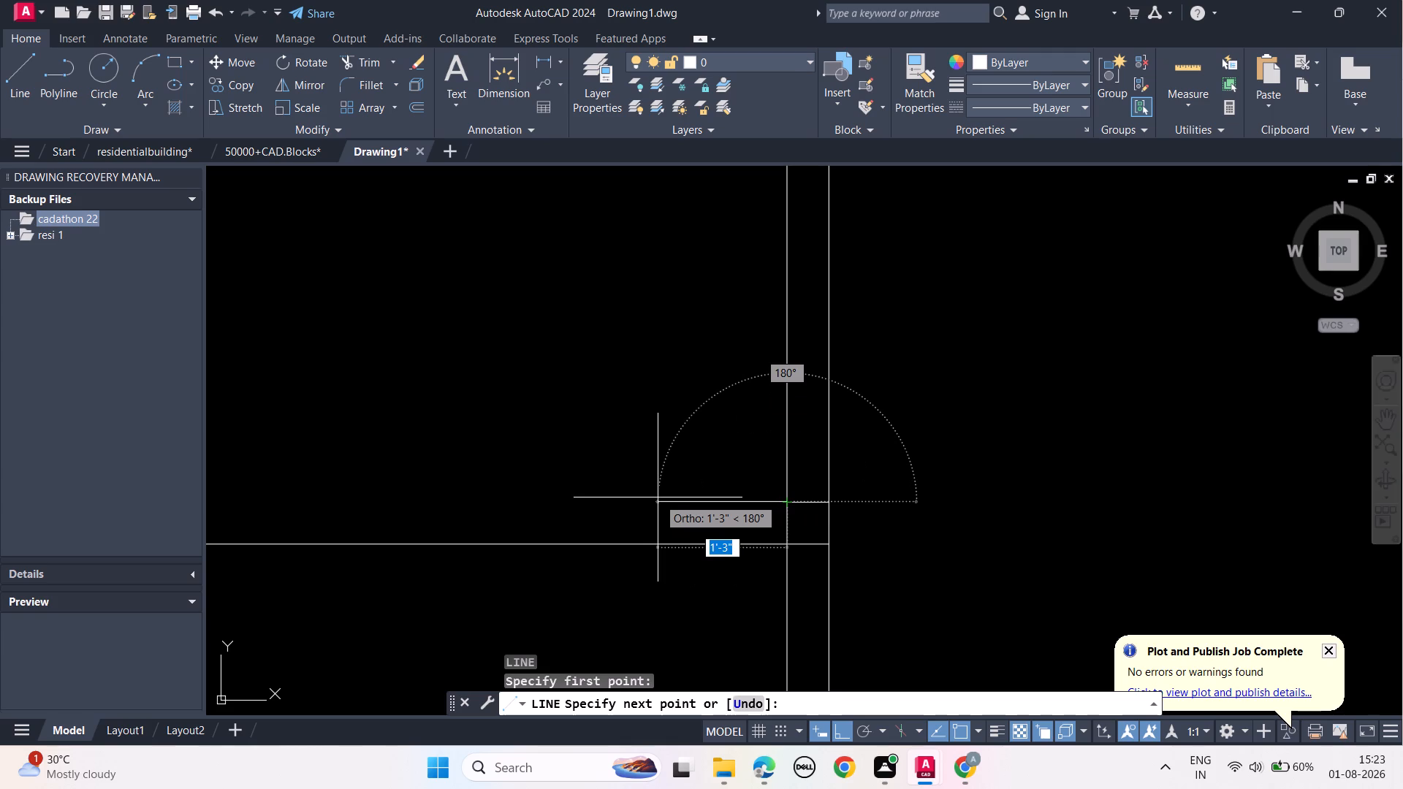
{"action": "type", "text": "12'"}
{"action": "key", "text": "Return"}
{"action": "scroll", "coordinate": [537, 484], "scroll_direction": "down", "scroll_amount": 3}
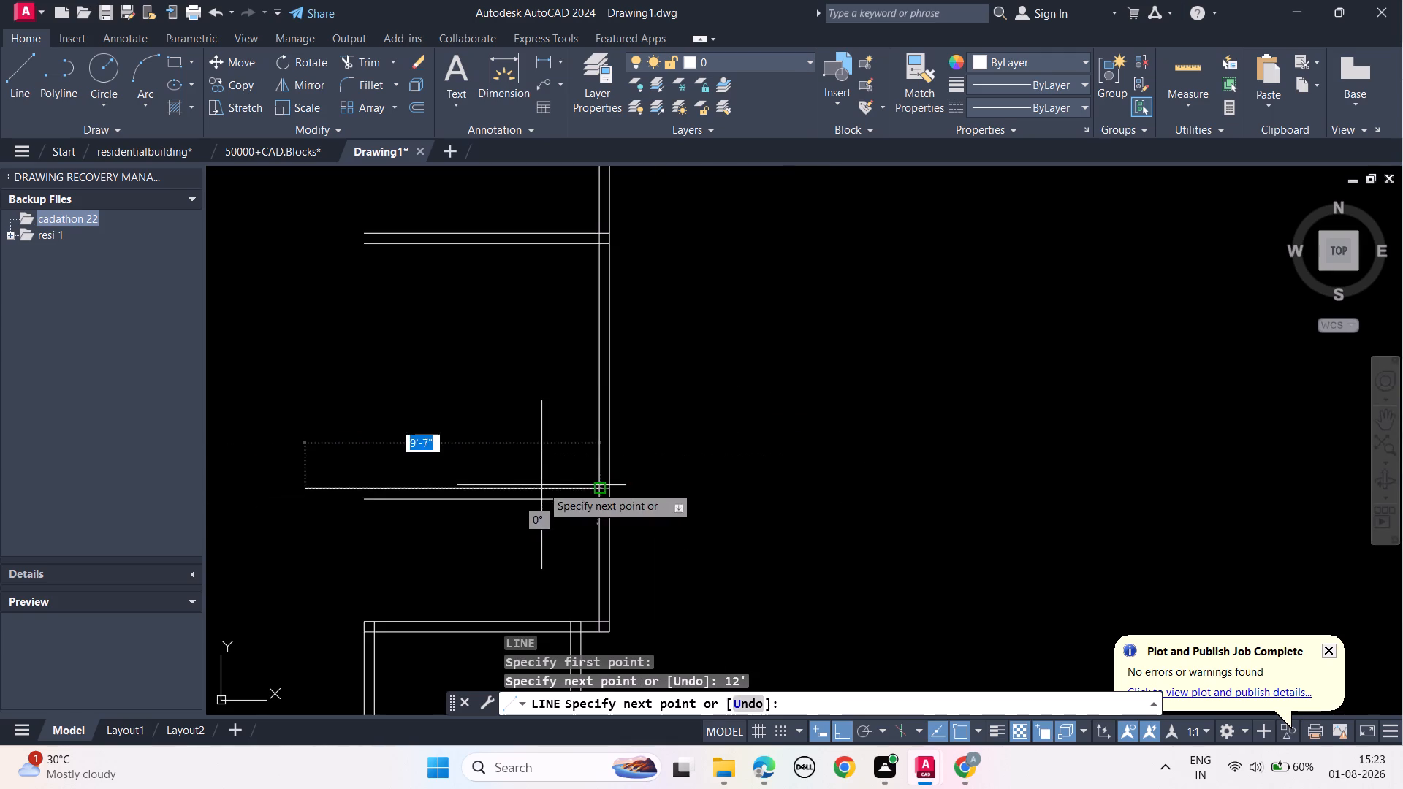
{"action": "middle_click_drag", "start_coordinate": [542, 485], "coordinate": [576, 483]}
{"action": "key", "text": "Escape"}
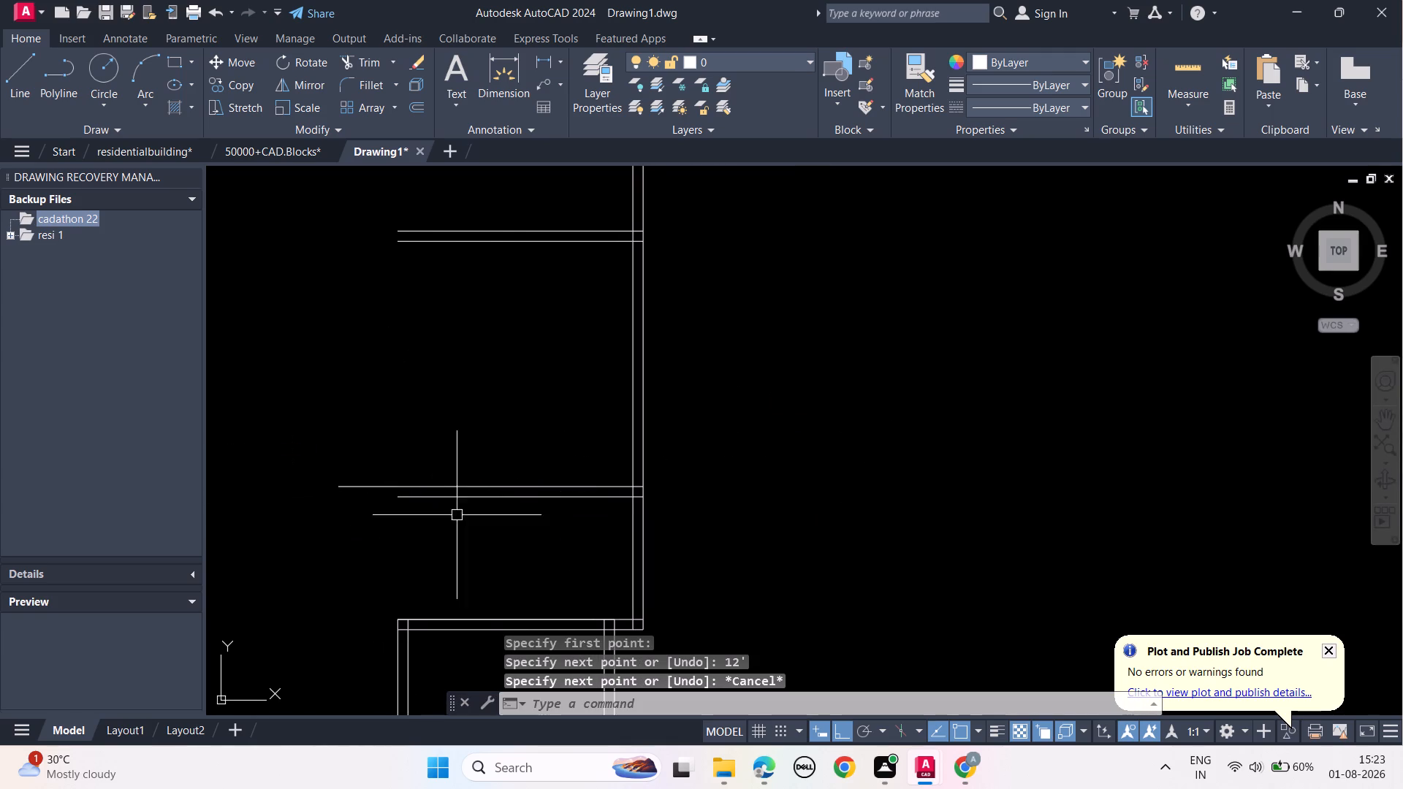
Trim both slab edges inside the right wall and the inner wall line between them to open the slab-wall junction.
{"action": "scroll", "coordinate": [595, 503], "scroll_direction": "up", "scroll_amount": 2}
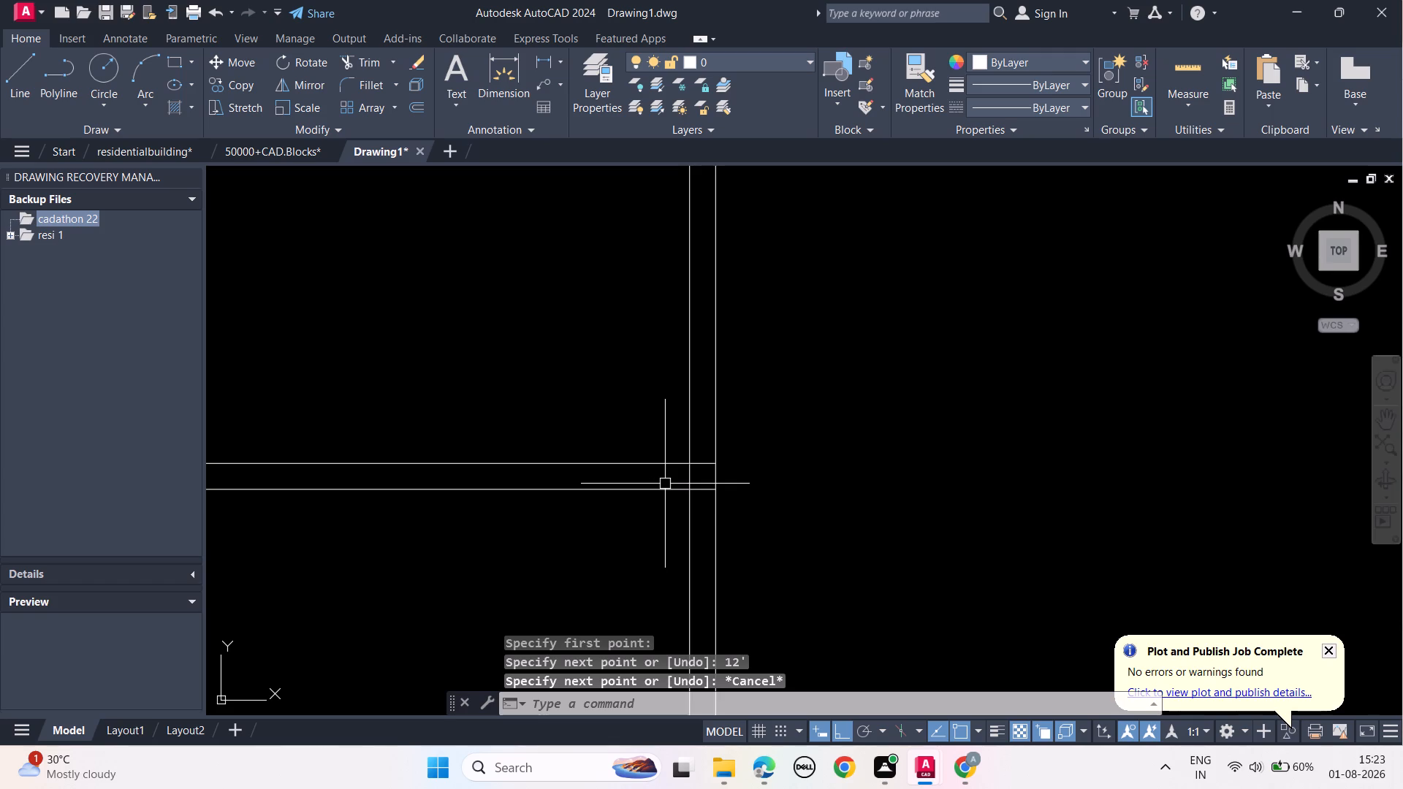
{"action": "type", "text": "tr"}
{"action": "key", "text": "space"}
{"action": "left_click", "coordinate": [700, 463]}
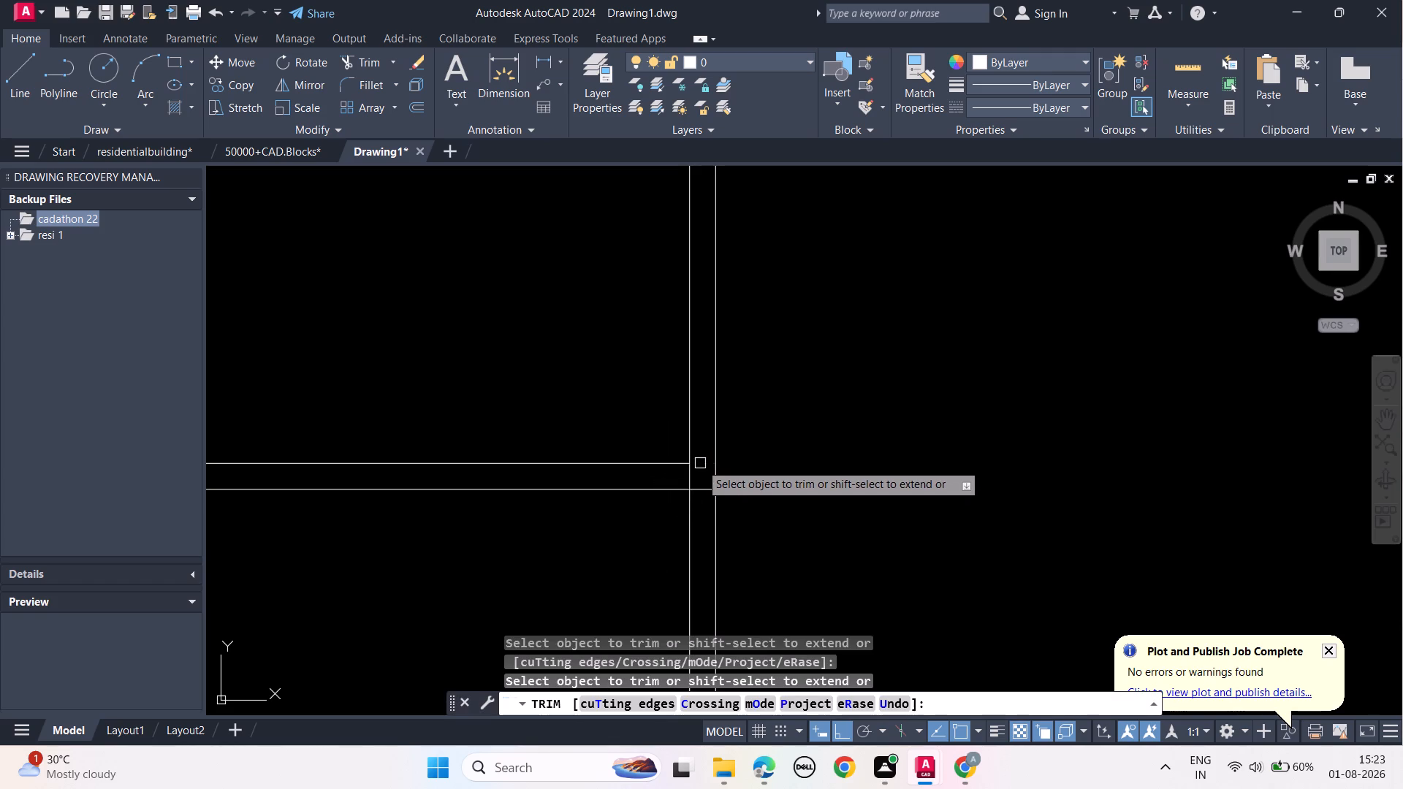
{"action": "left_click", "coordinate": [698, 489]}
{"action": "left_click", "coordinate": [688, 480]}
{"action": "key", "text": "Escape"}
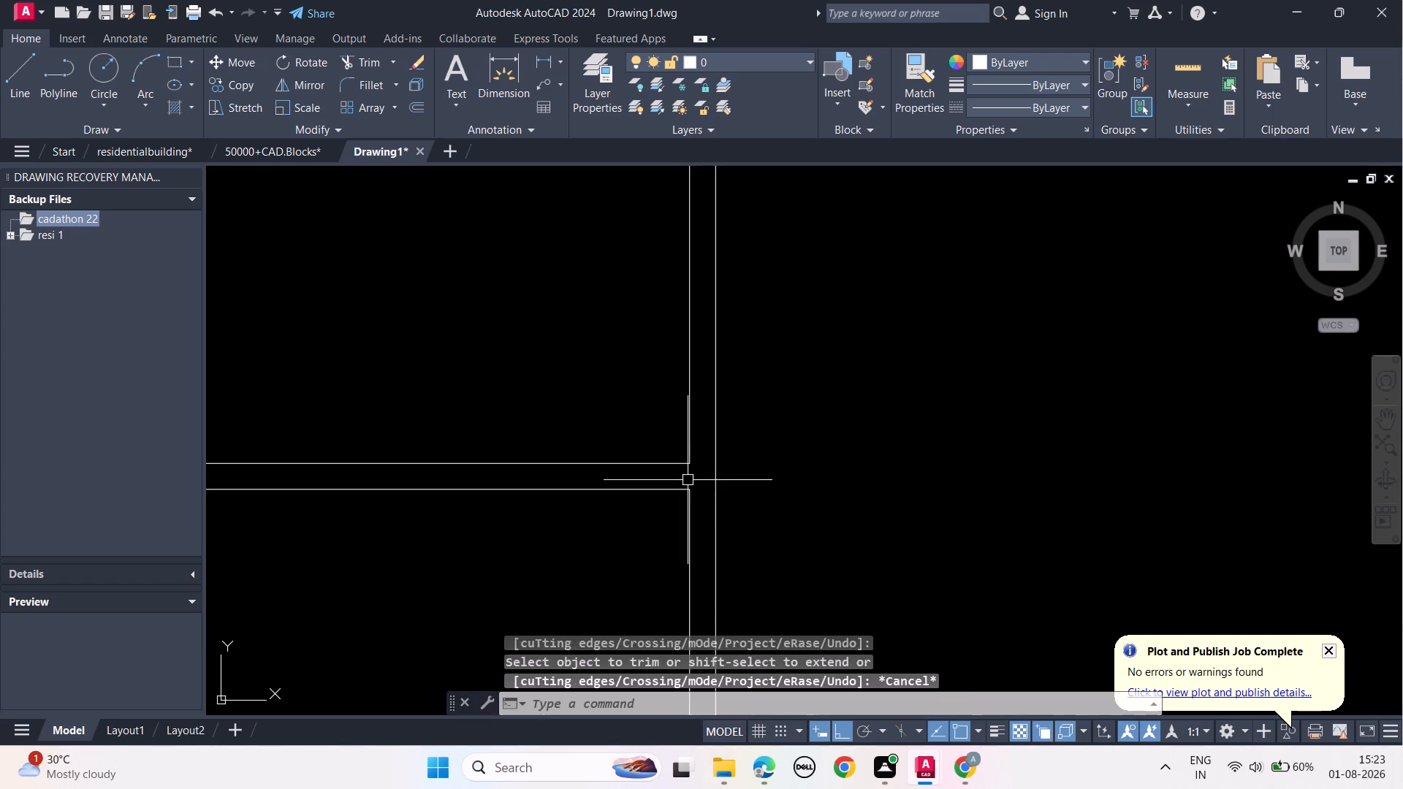
{"action": "key", "text": "Escape"}
{"action": "key", "text": "Escape"}
{"action": "key", "text": "Escape"}
Stretch the slab's bottom edge leftward past the left end of the 12' top edge.
{"action": "scroll", "coordinate": [553, 563], "scroll_direction": "down", "scroll_amount": 1}
{"action": "middle_click_drag", "start_coordinate": [515, 566], "coordinate": [787, 553]}
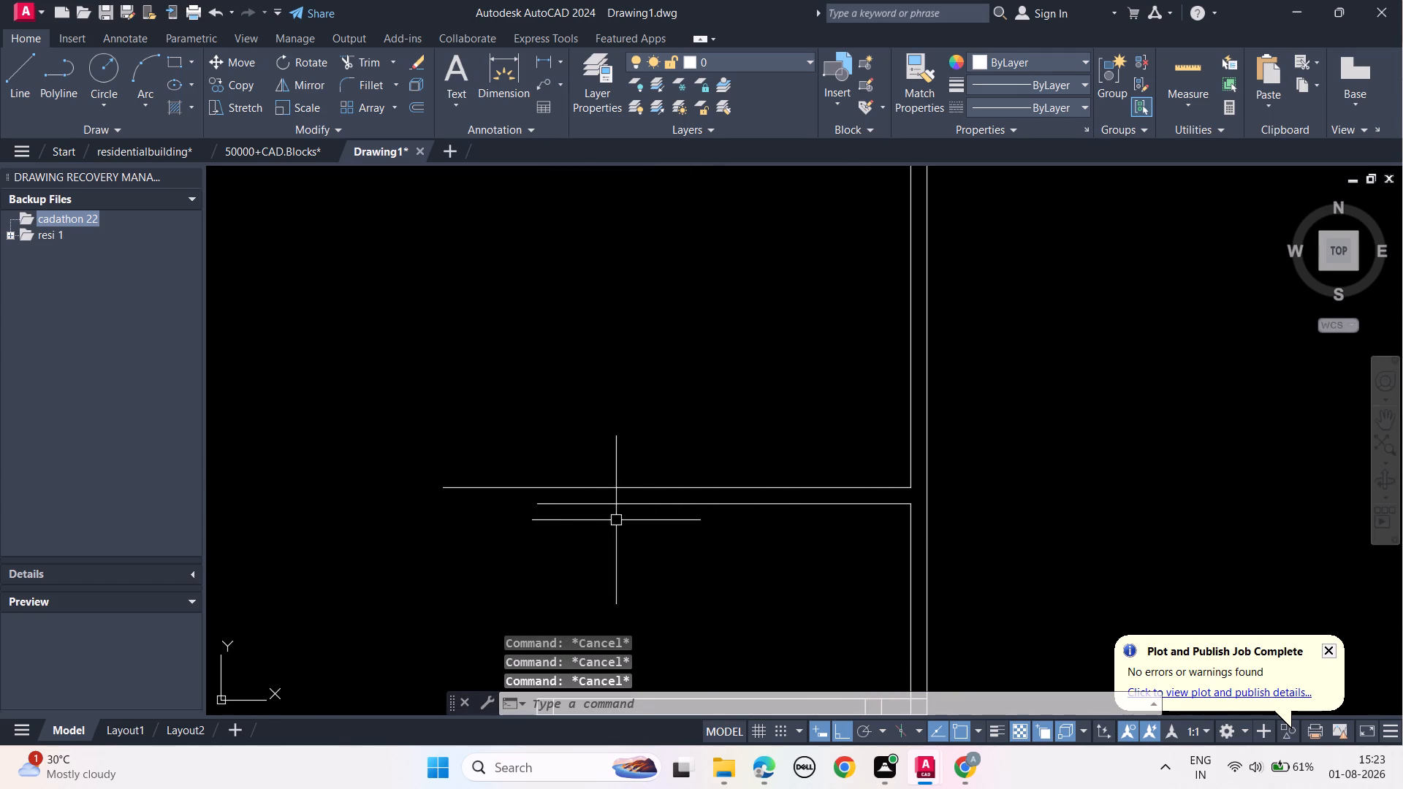
{"action": "left_click", "coordinate": [539, 505]}
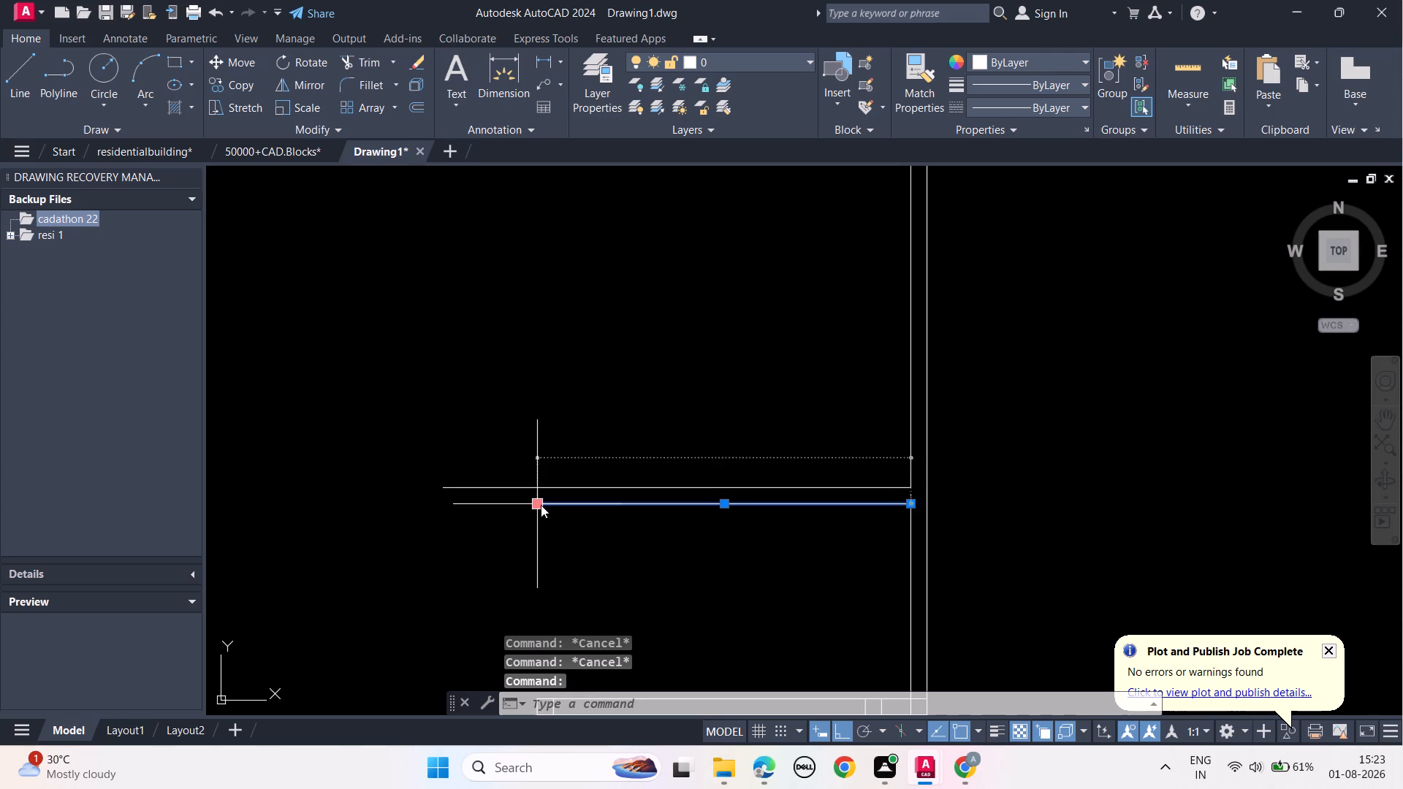
{"action": "left_click", "coordinate": [541, 505]}
{"action": "left_click", "coordinate": [426, 508]}
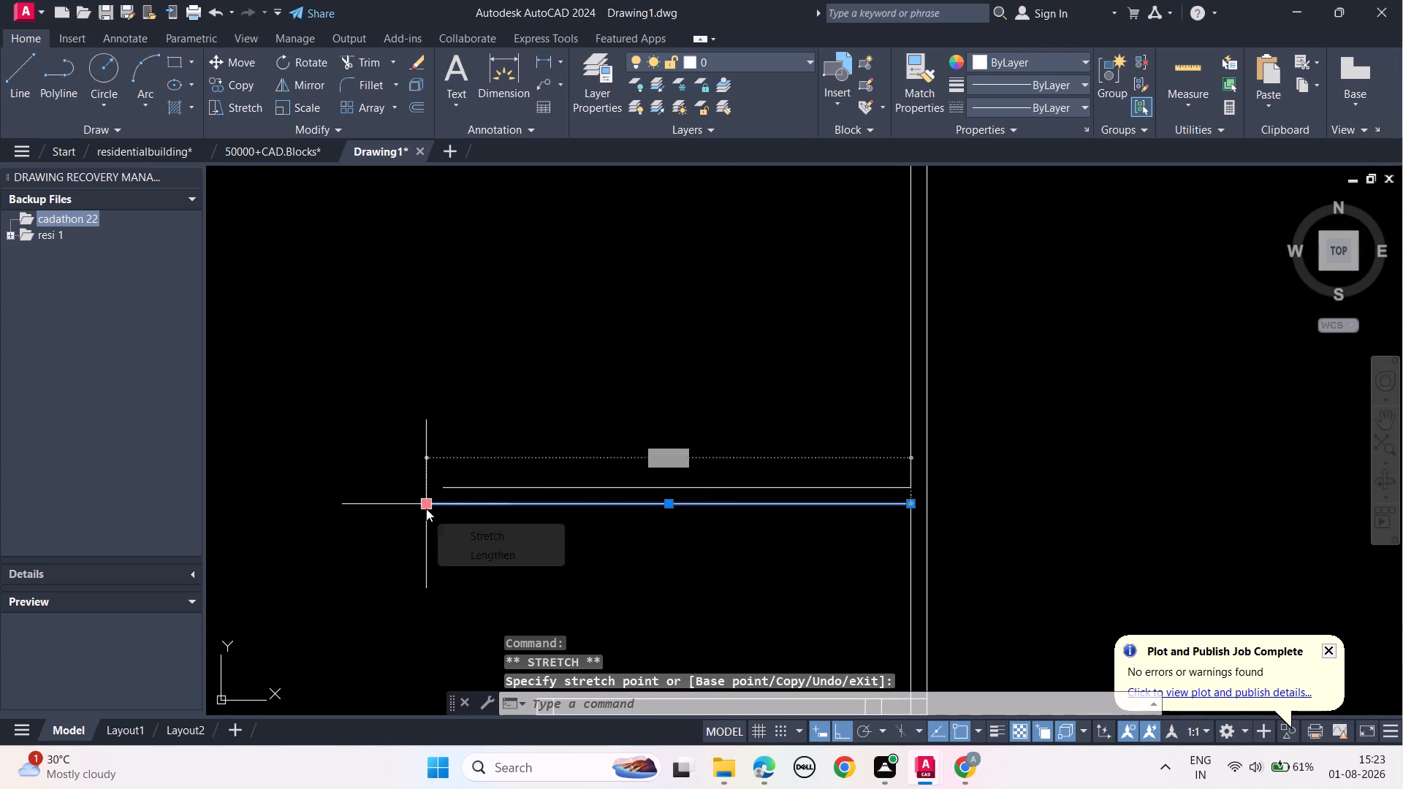
{"action": "key", "text": "Escape"}
{"action": "key", "text": "Escape"}
{"action": "key", "text": "Escape"}
Draw a short vertical line from the top edge's left end down past the slab's bottom edge.
{"action": "type", "text": "l"}
{"action": "key", "text": "space"}
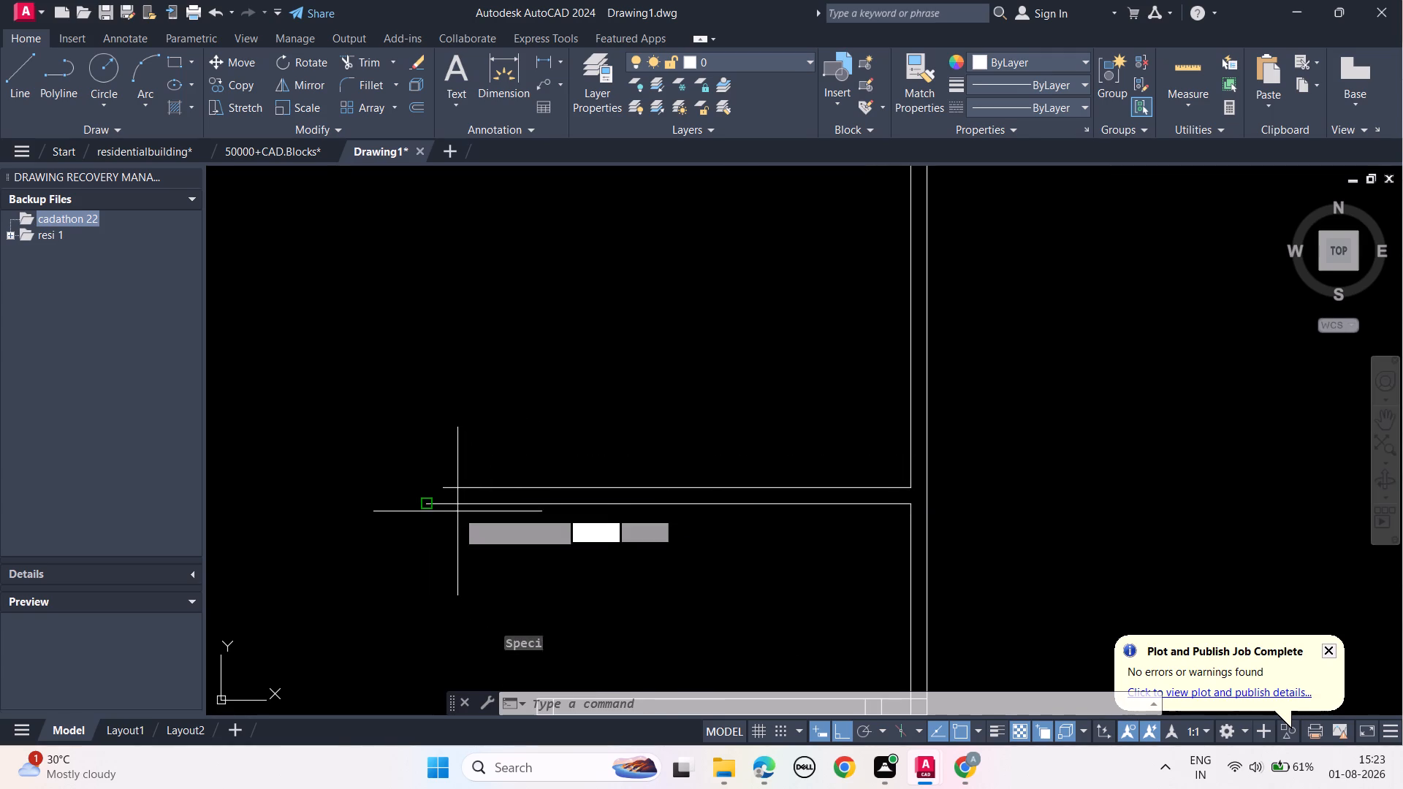
{"action": "left_click", "coordinate": [446, 491]}
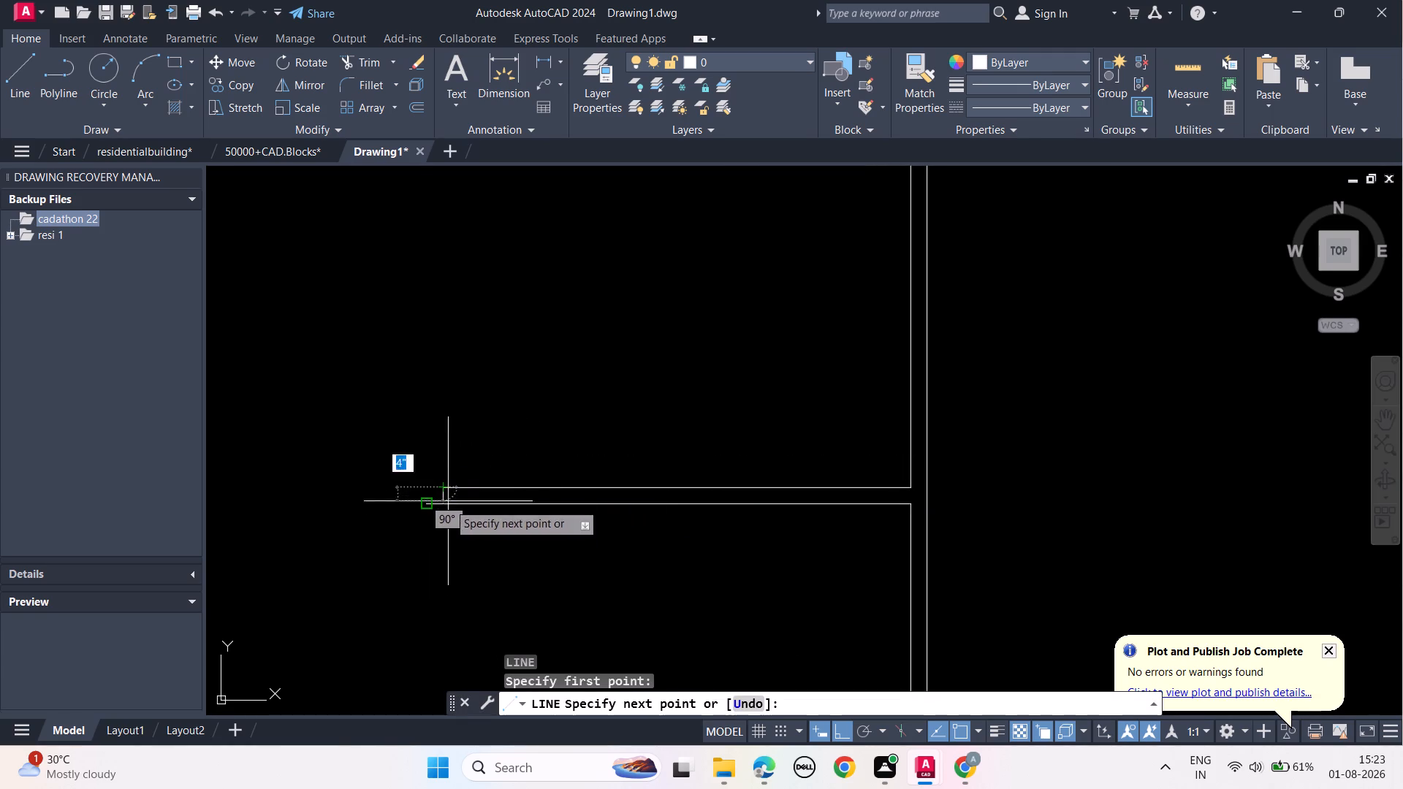
{"action": "left_click", "coordinate": [449, 528]}
{"action": "key", "text": "Escape"}
{"action": "key", "text": "Escape"}
{"action": "key", "text": "Escape"}
{"action": "key", "text": "Escape"}
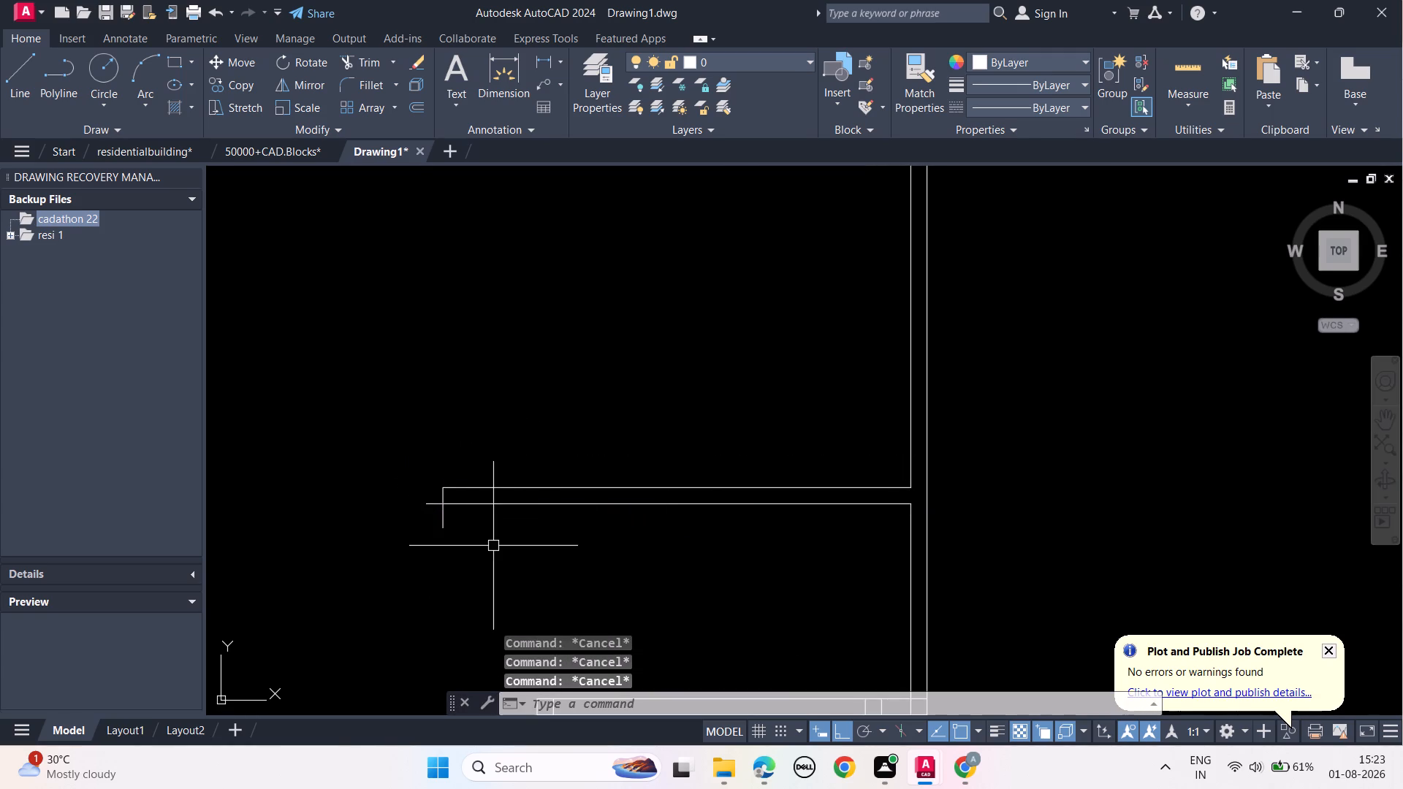
Trim the overhanging ends of the bottom edge and the vertical line at the 12' slab's left end.
{"action": "key", "text": "t"}
{"action": "type", "text": "r"}
{"action": "key", "text": "space"}
{"action": "left_click", "coordinate": [450, 522]}
{"action": "left_click", "coordinate": [427, 496]}
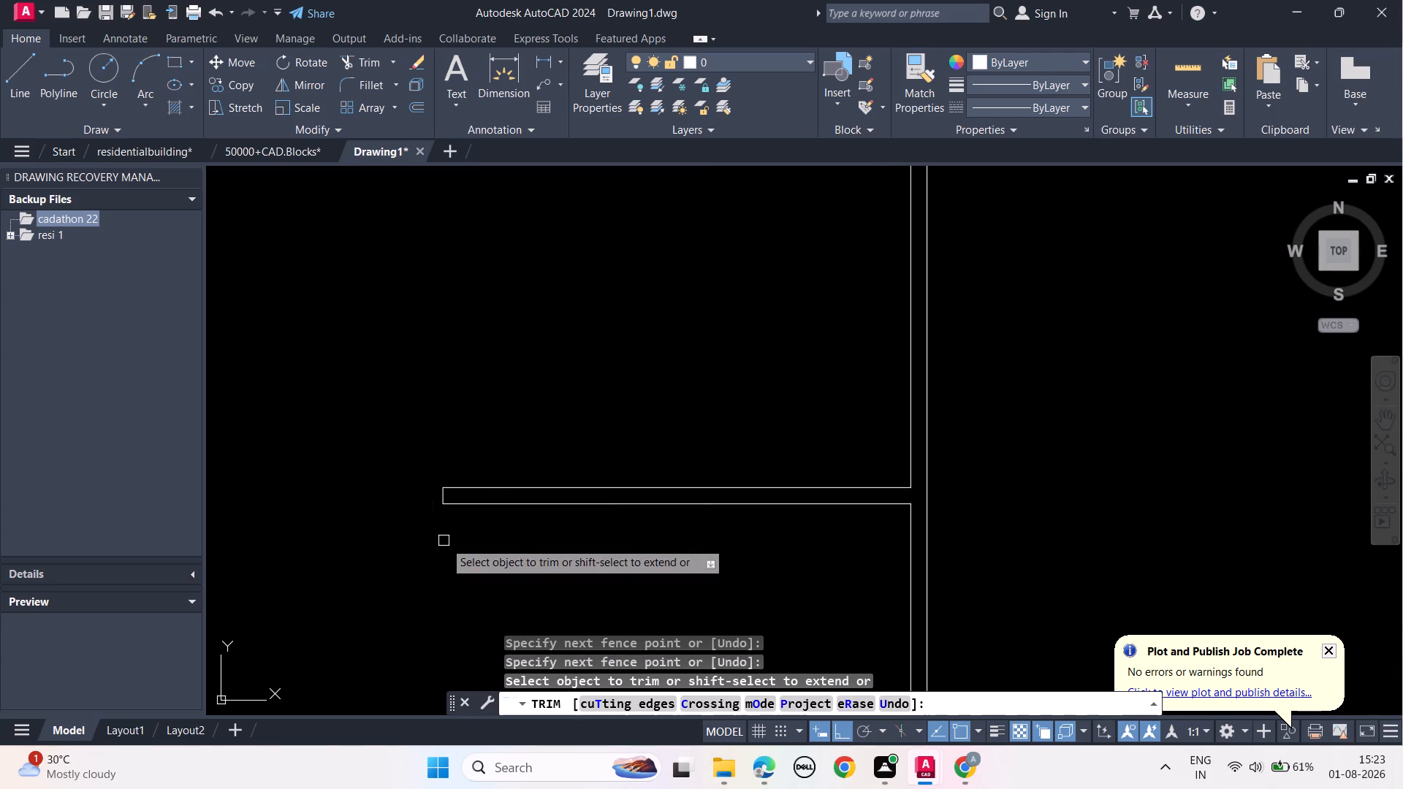
{"action": "key", "text": "Escape"}
{"action": "key", "text": "Escape"}
{"action": "key", "text": "Escape"}
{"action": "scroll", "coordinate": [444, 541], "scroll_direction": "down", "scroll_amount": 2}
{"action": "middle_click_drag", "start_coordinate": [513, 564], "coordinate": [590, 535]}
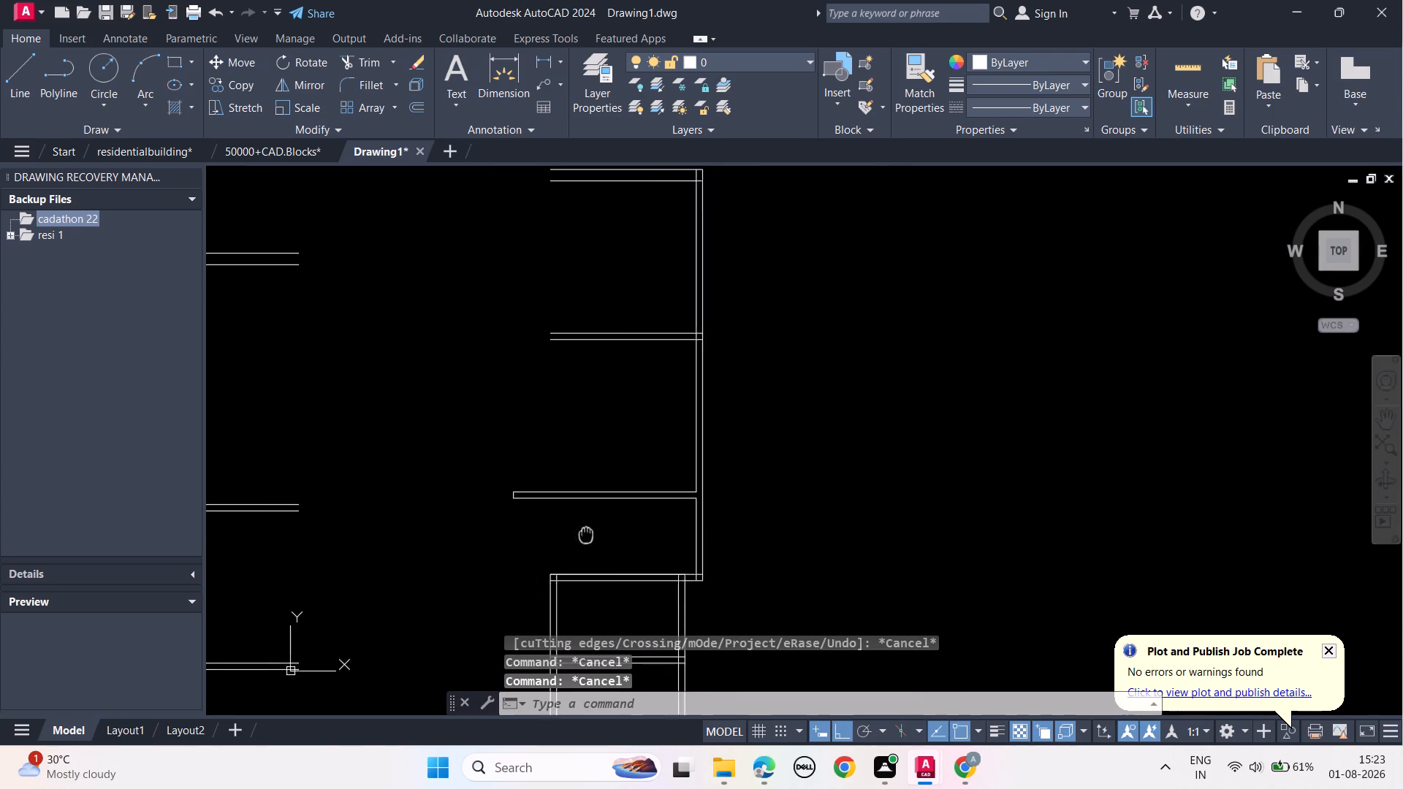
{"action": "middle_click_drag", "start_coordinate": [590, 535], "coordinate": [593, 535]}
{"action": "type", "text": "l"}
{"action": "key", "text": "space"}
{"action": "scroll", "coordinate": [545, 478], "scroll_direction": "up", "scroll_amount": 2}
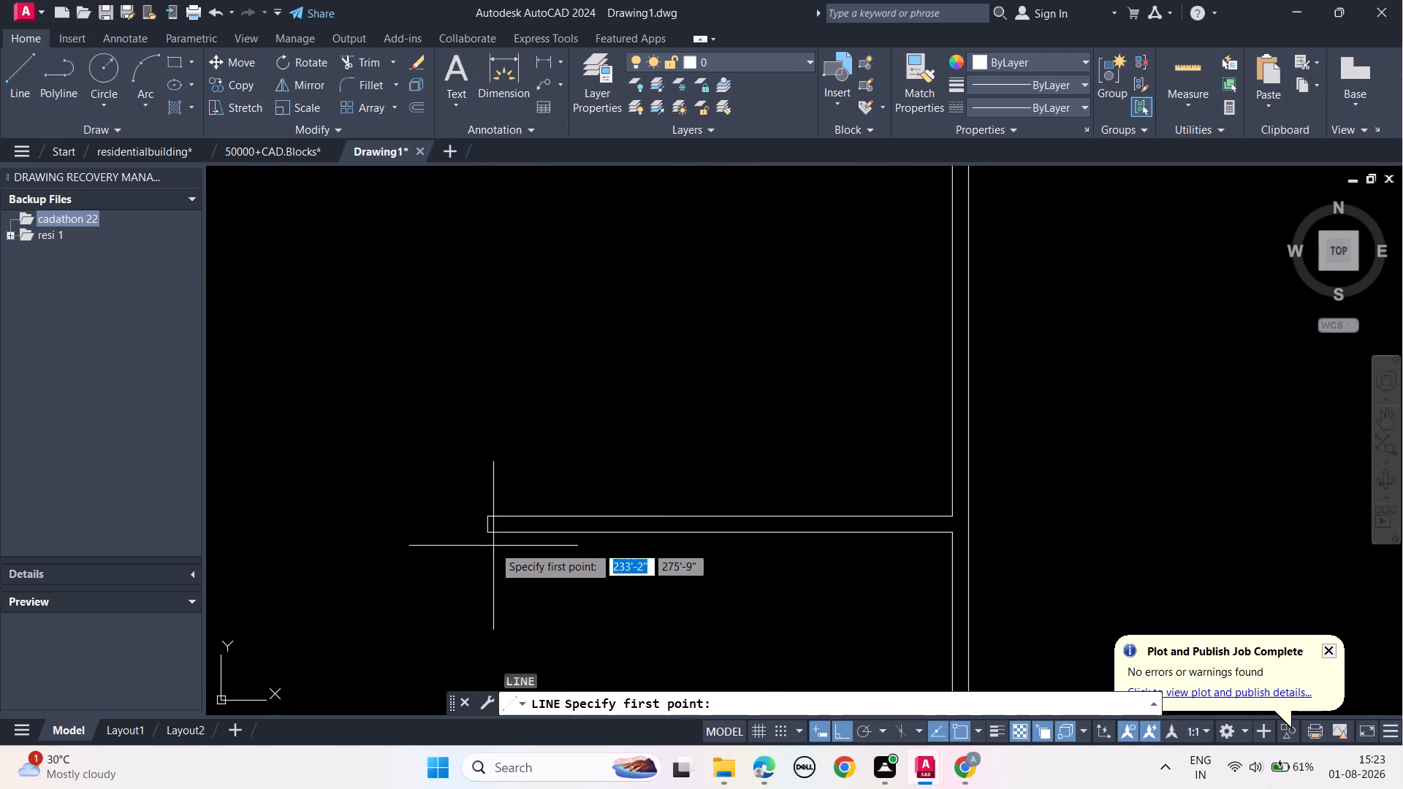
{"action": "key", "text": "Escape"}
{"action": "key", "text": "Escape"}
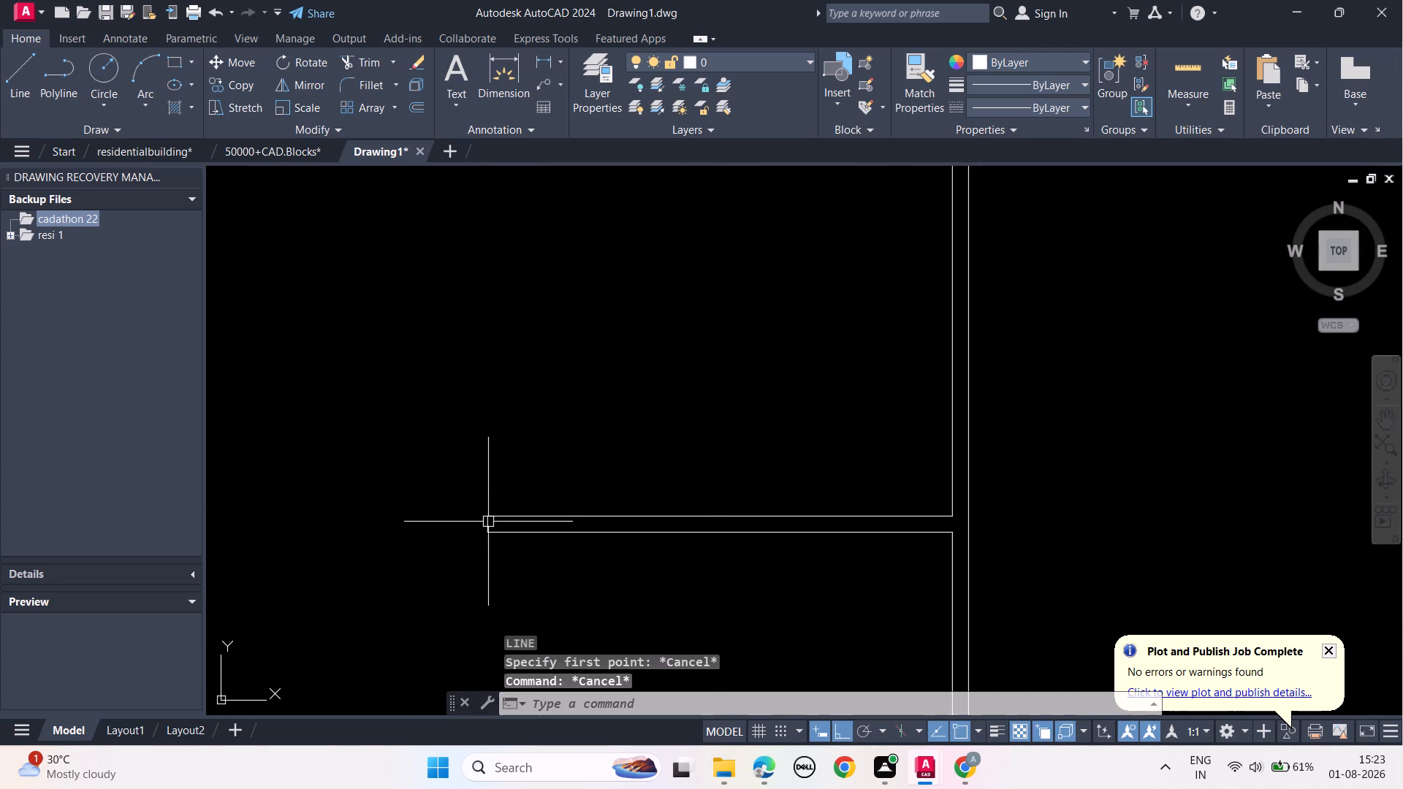
Stretch the 12' slab's left end line upward past the next slab above.
{"action": "left_click", "coordinate": [488, 524]}
{"action": "left_click", "coordinate": [490, 515]}
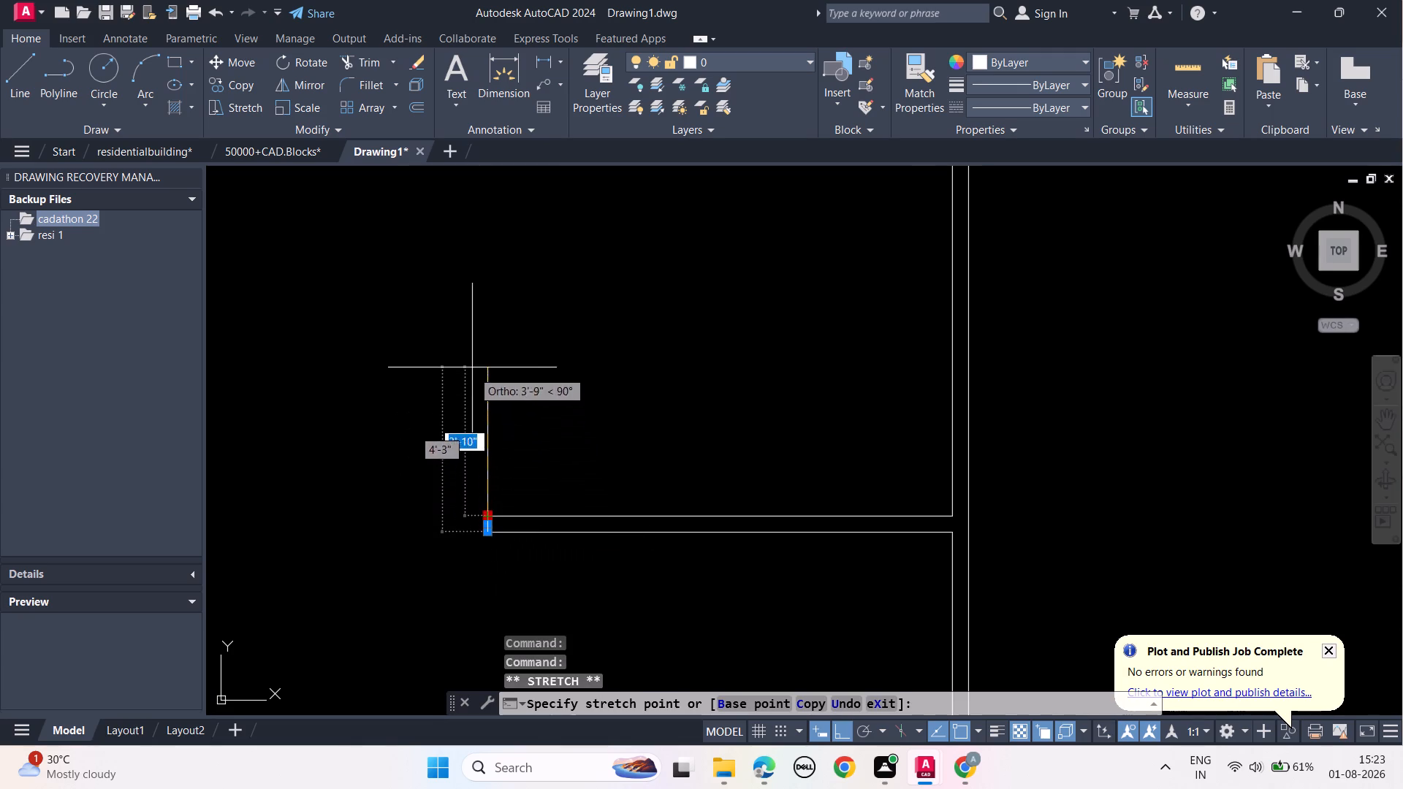
{"action": "middle_click_drag", "start_coordinate": [476, 335], "coordinate": [479, 563]}
{"action": "left_click", "coordinate": [471, 263]}
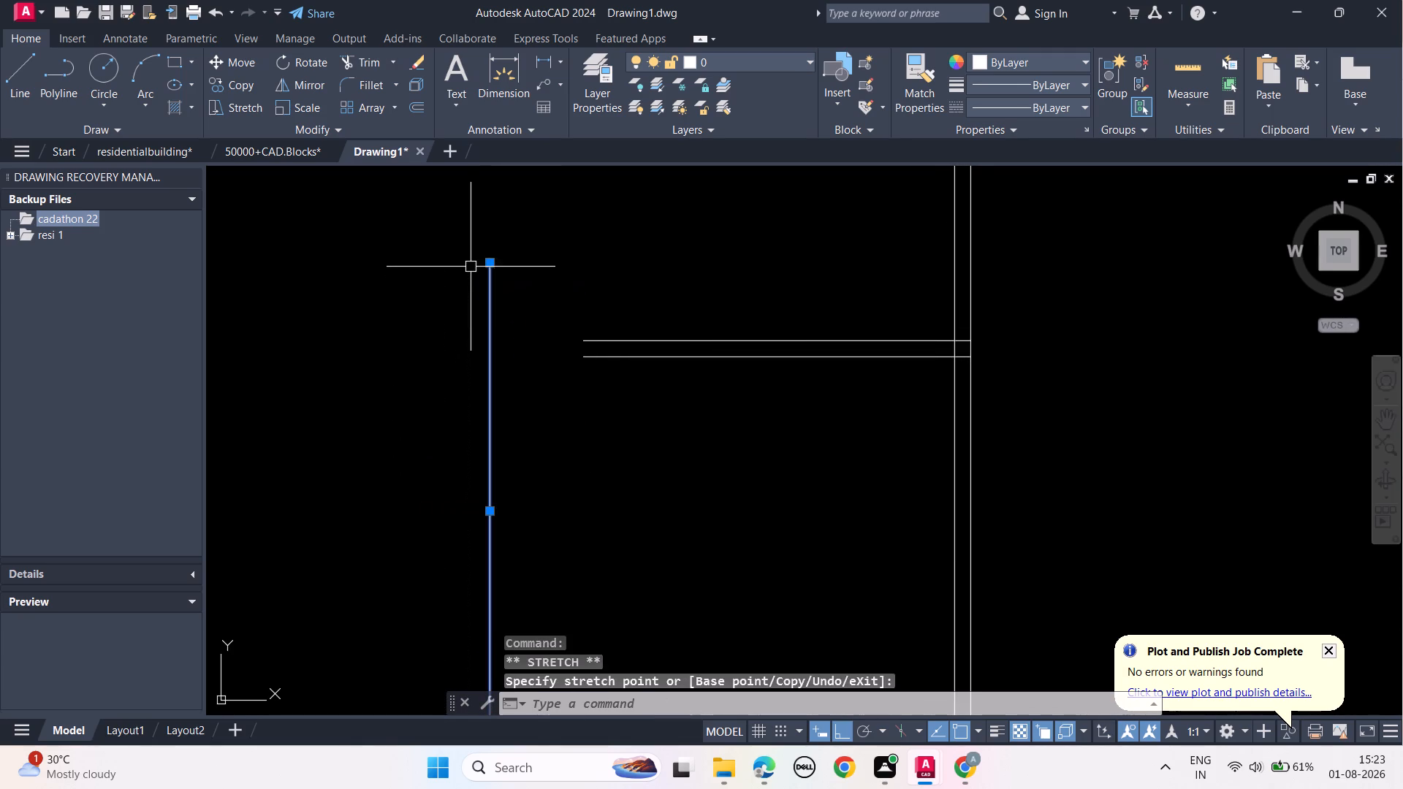
{"action": "key", "text": "Escape"}
{"action": "key", "text": "Escape"}
{"action": "key", "text": "Escape"}
{"action": "key", "text": "Escape"}
Stretch the upper slab's top and bottom edges leftward past the extended vertical line.
{"action": "left_click", "coordinate": [591, 343]}
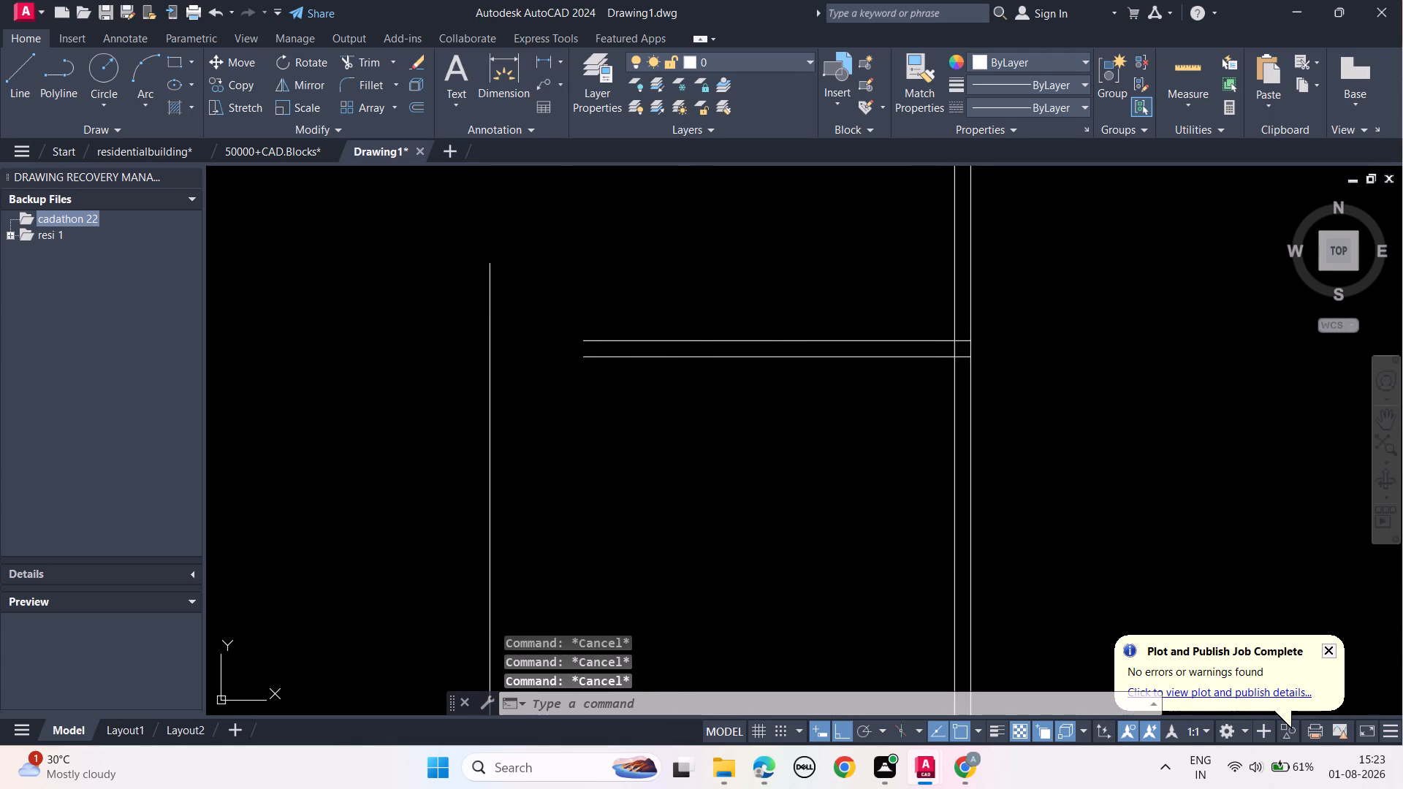
{"action": "left_click", "coordinate": [582, 344]}
{"action": "left_click", "coordinate": [449, 345]}
{"action": "key", "text": "Escape"}
{"action": "key", "text": "Escape"}
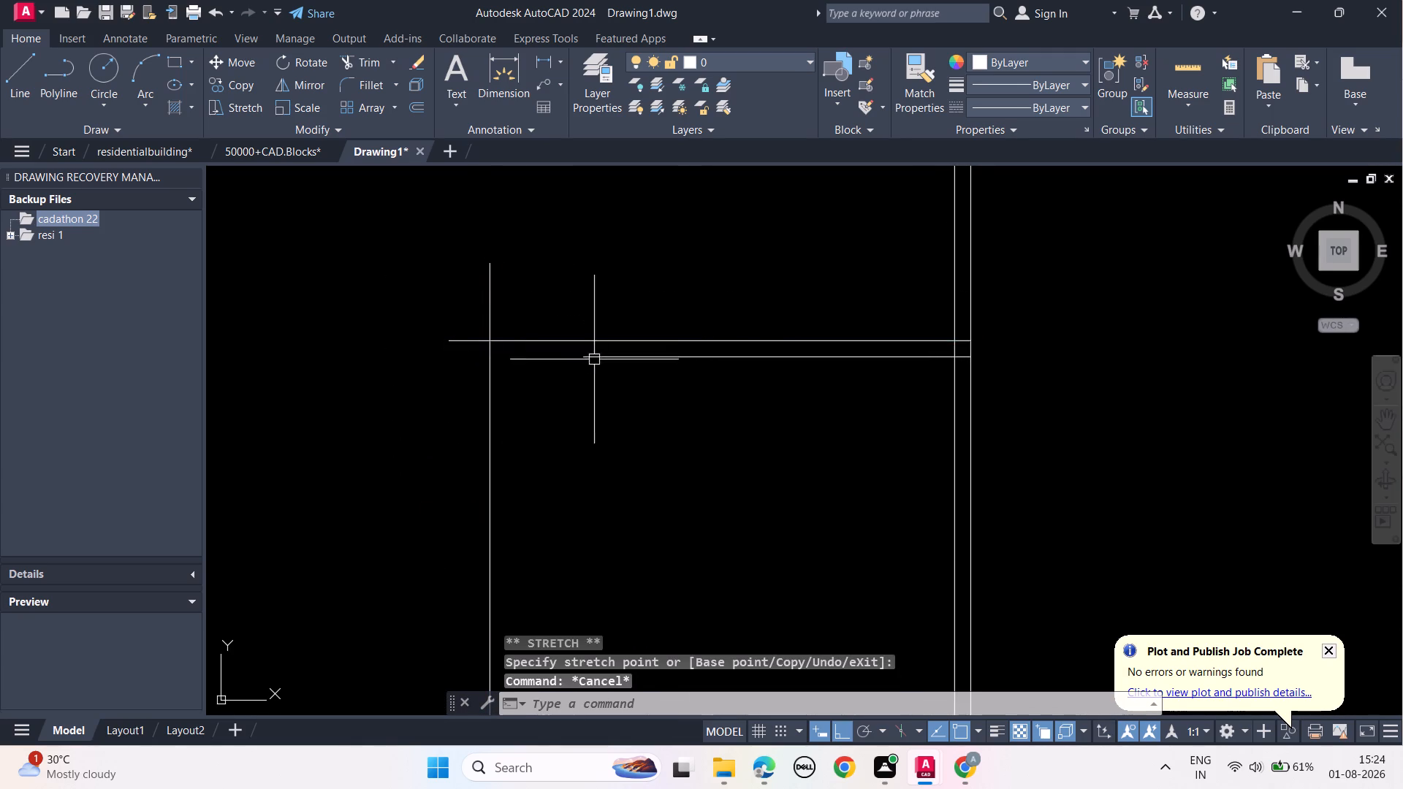
{"action": "left_click", "coordinate": [600, 358]}
{"action": "left_click", "coordinate": [580, 355]}
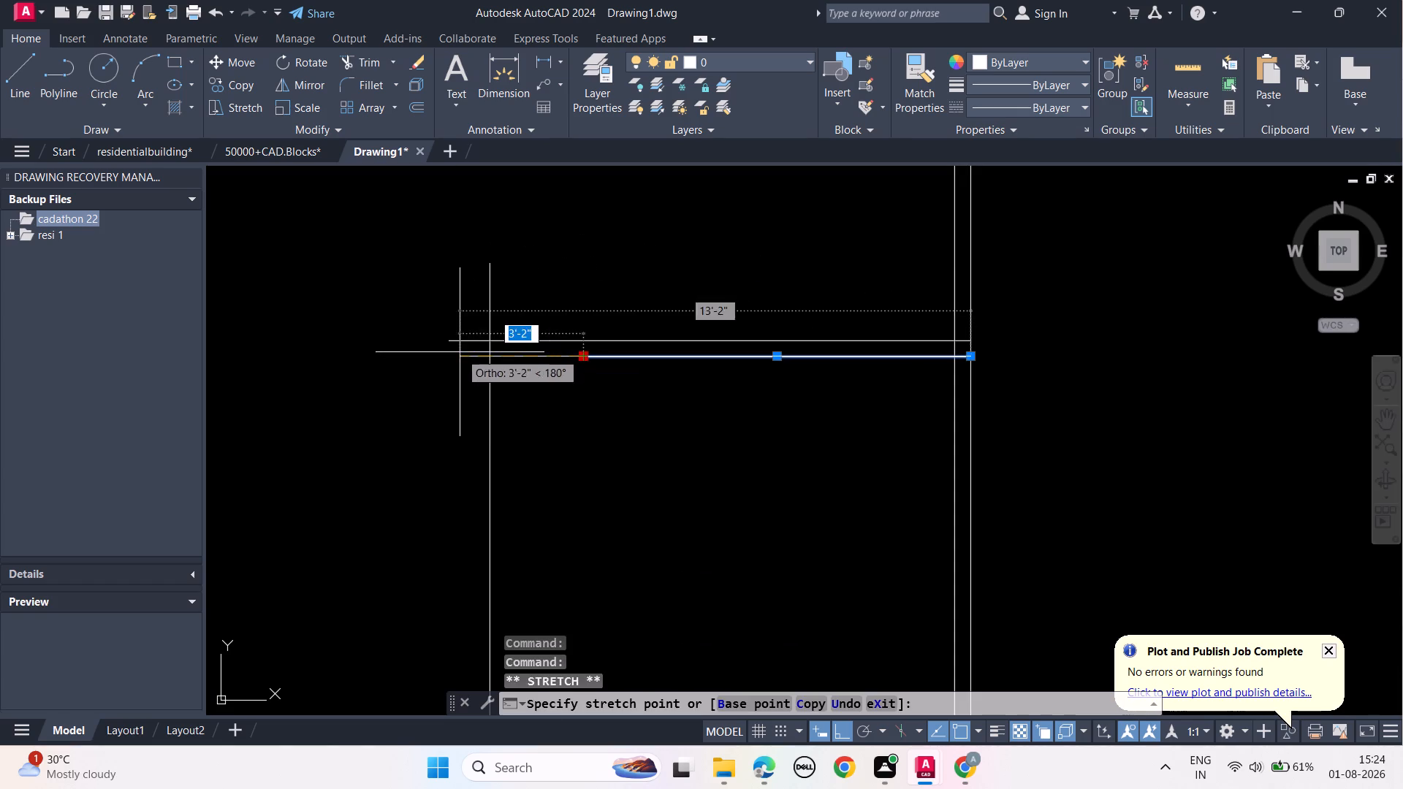
{"action": "left_click", "coordinate": [460, 352]}
{"action": "key", "text": "Escape"}
{"action": "key", "text": "Escape"}
{"action": "key", "text": "Escape"}
{"action": "key", "text": "Escape"}
Trim the overhanging ends of the vertical line and both slab edges at the upper slab's left corner.
{"action": "type", "text": "tr"}
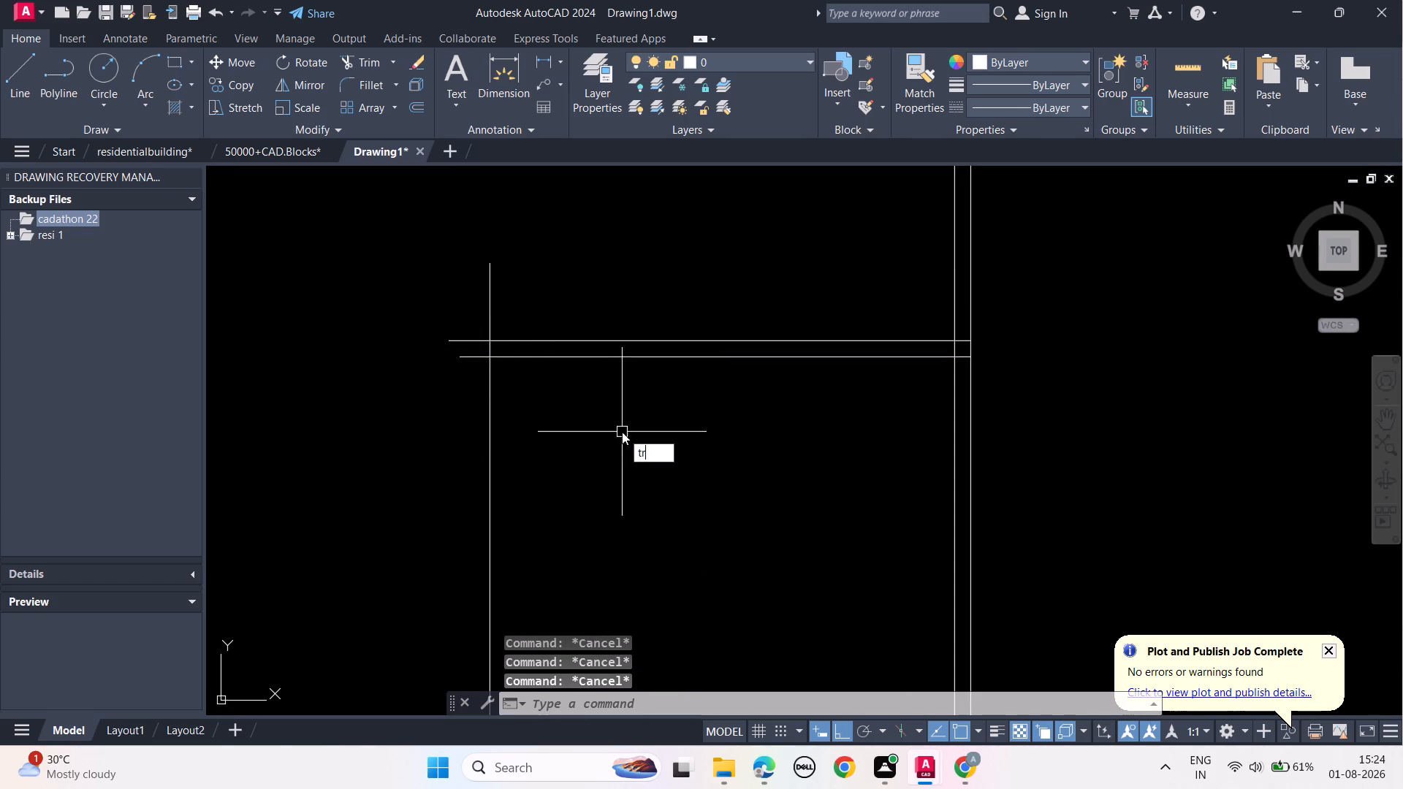
{"action": "key", "text": "space"}
{"action": "left_click_drag", "start_coordinate": [537, 288], "coordinate": [455, 300]}
{"action": "left_click_drag", "start_coordinate": [465, 307], "coordinate": [479, 413]}
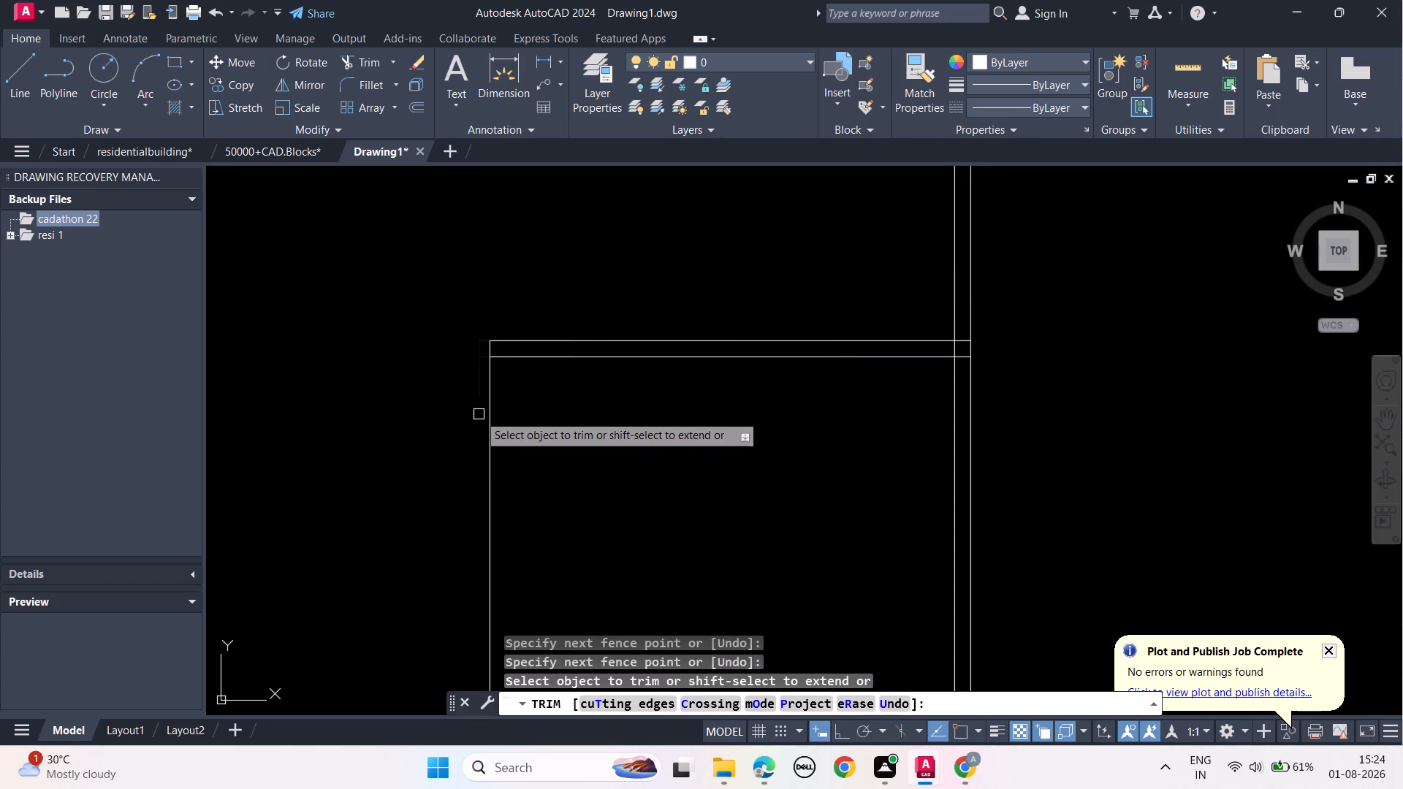
{"action": "key", "text": "Escape"}
{"action": "key", "text": "Escape"}
{"action": "key", "text": "Escape"}
Measure the lower slab's top edge from its left end to the inner wall line with a temporary dimension, and delete it.
{"action": "scroll", "coordinate": [598, 437], "scroll_direction": "down", "scroll_amount": 2}
{"action": "middle_click_drag", "start_coordinate": [606, 470], "coordinate": [601, 416]}
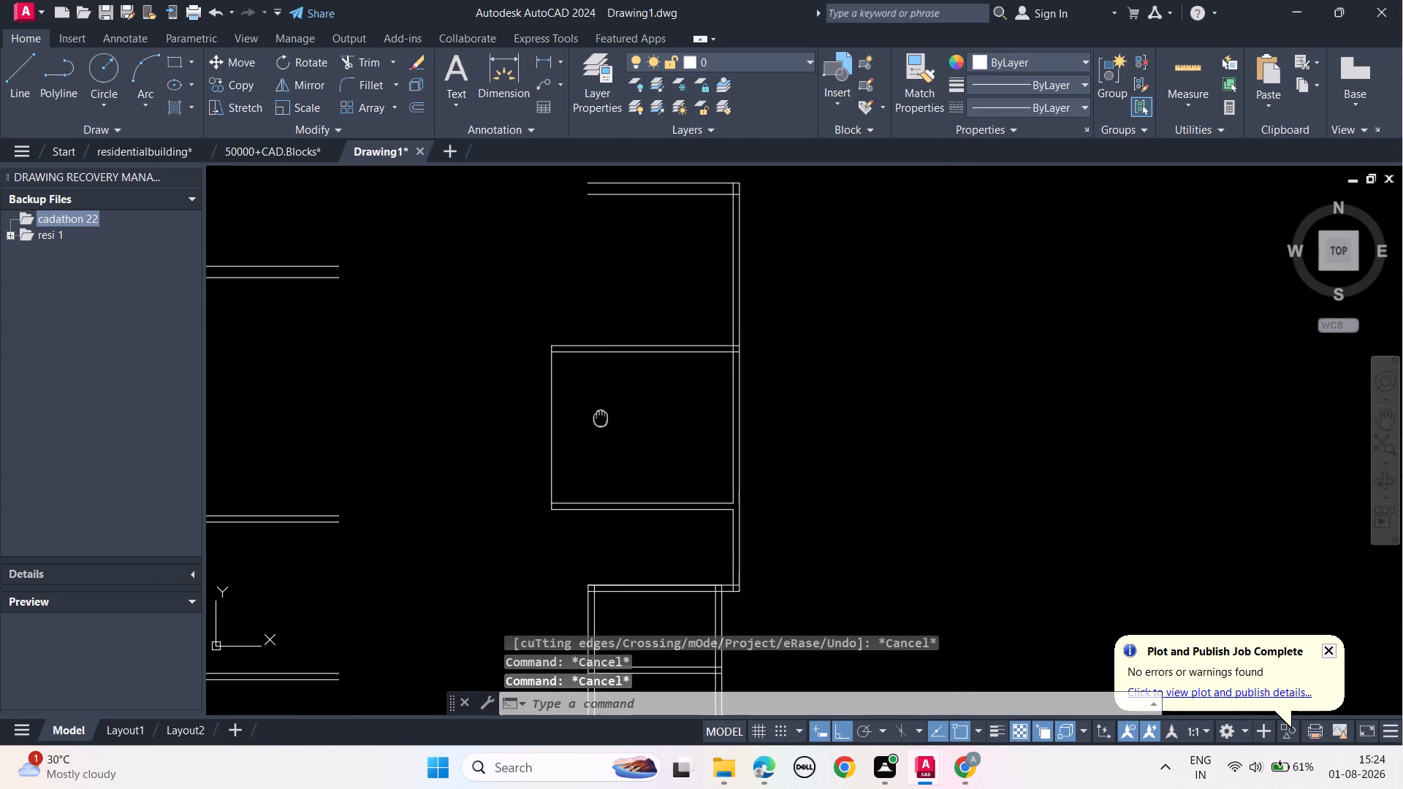
{"action": "middle_click_drag", "start_coordinate": [601, 416], "coordinate": [600, 415]}
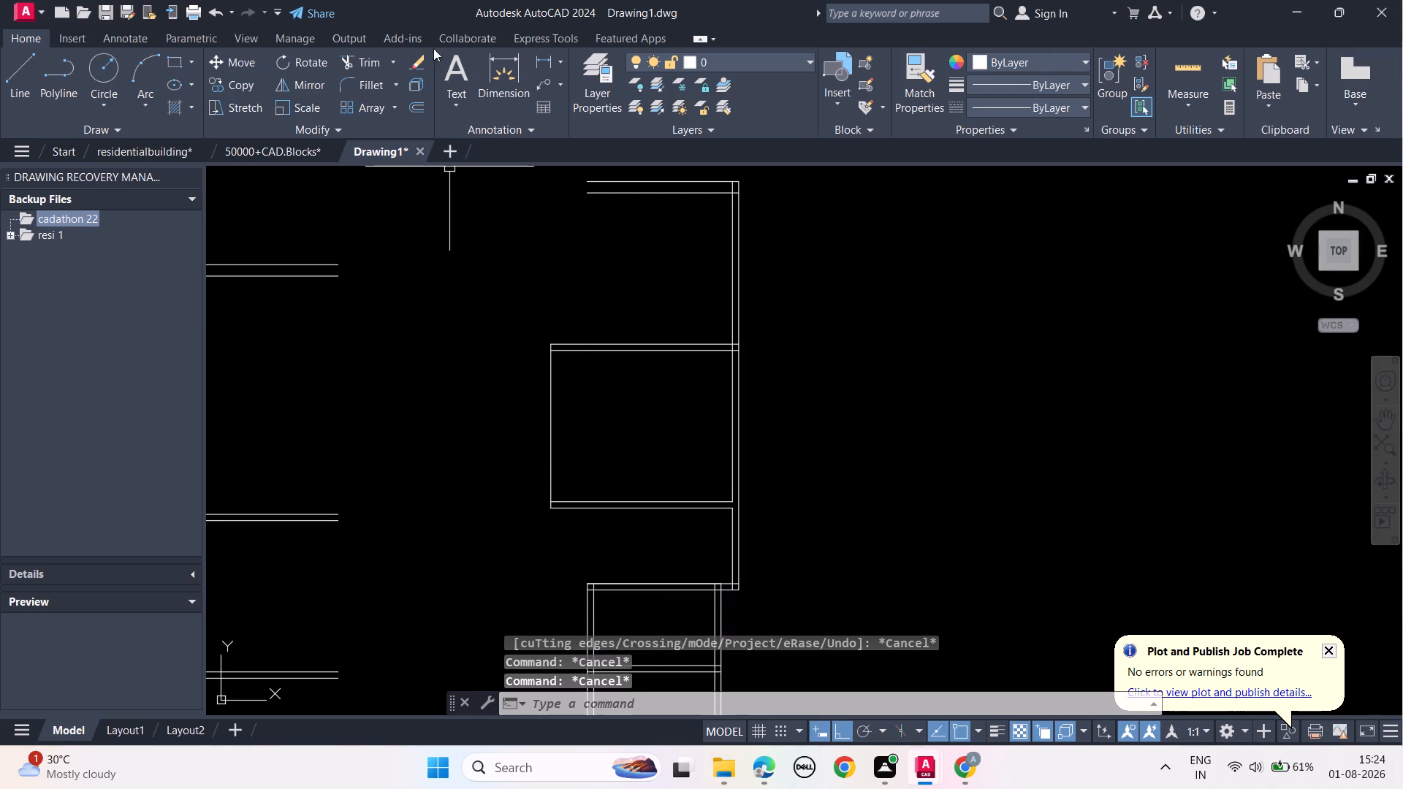
{"action": "left_click", "coordinate": [503, 66]}
{"action": "scroll", "coordinate": [564, 495], "scroll_direction": "up", "scroll_amount": 2}
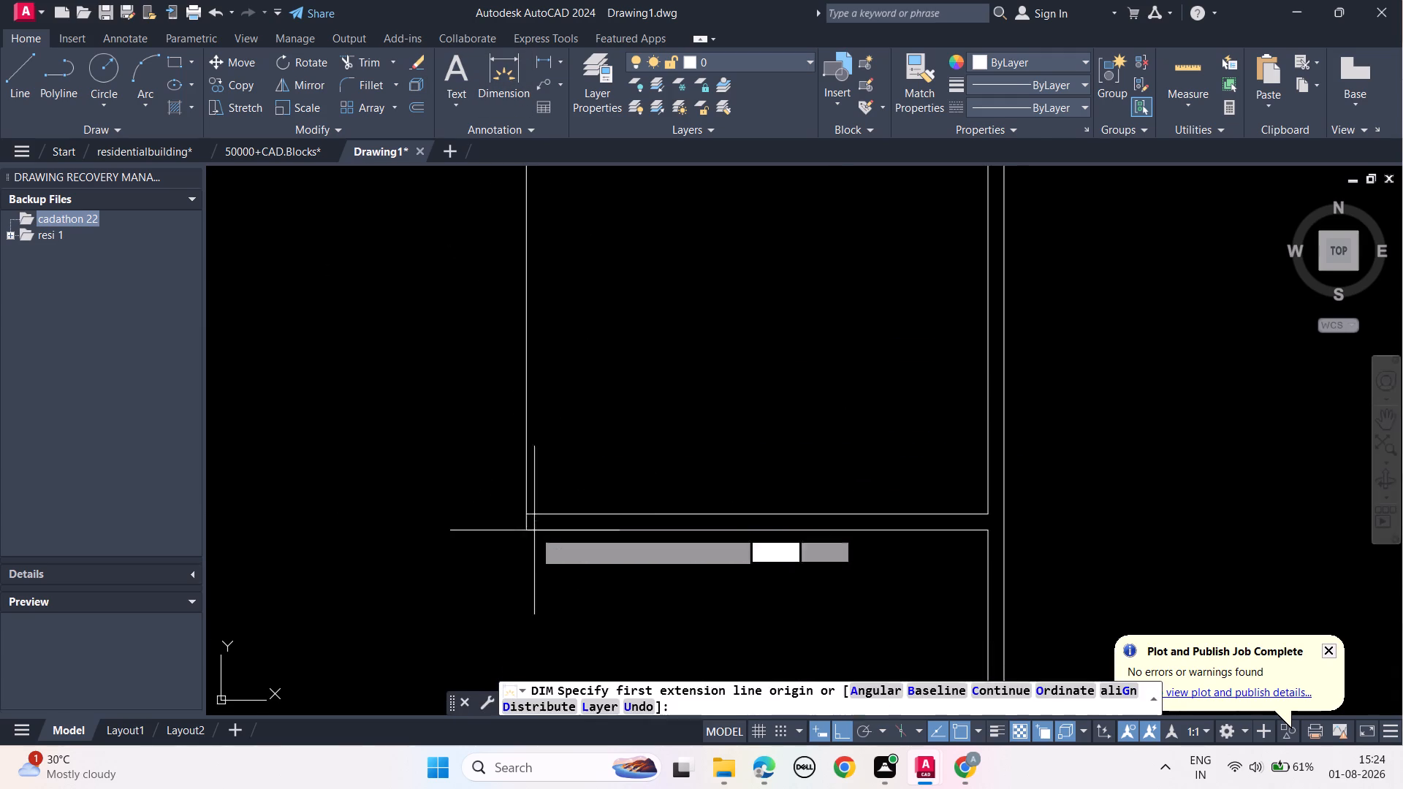
{"action": "left_click", "coordinate": [530, 513]}
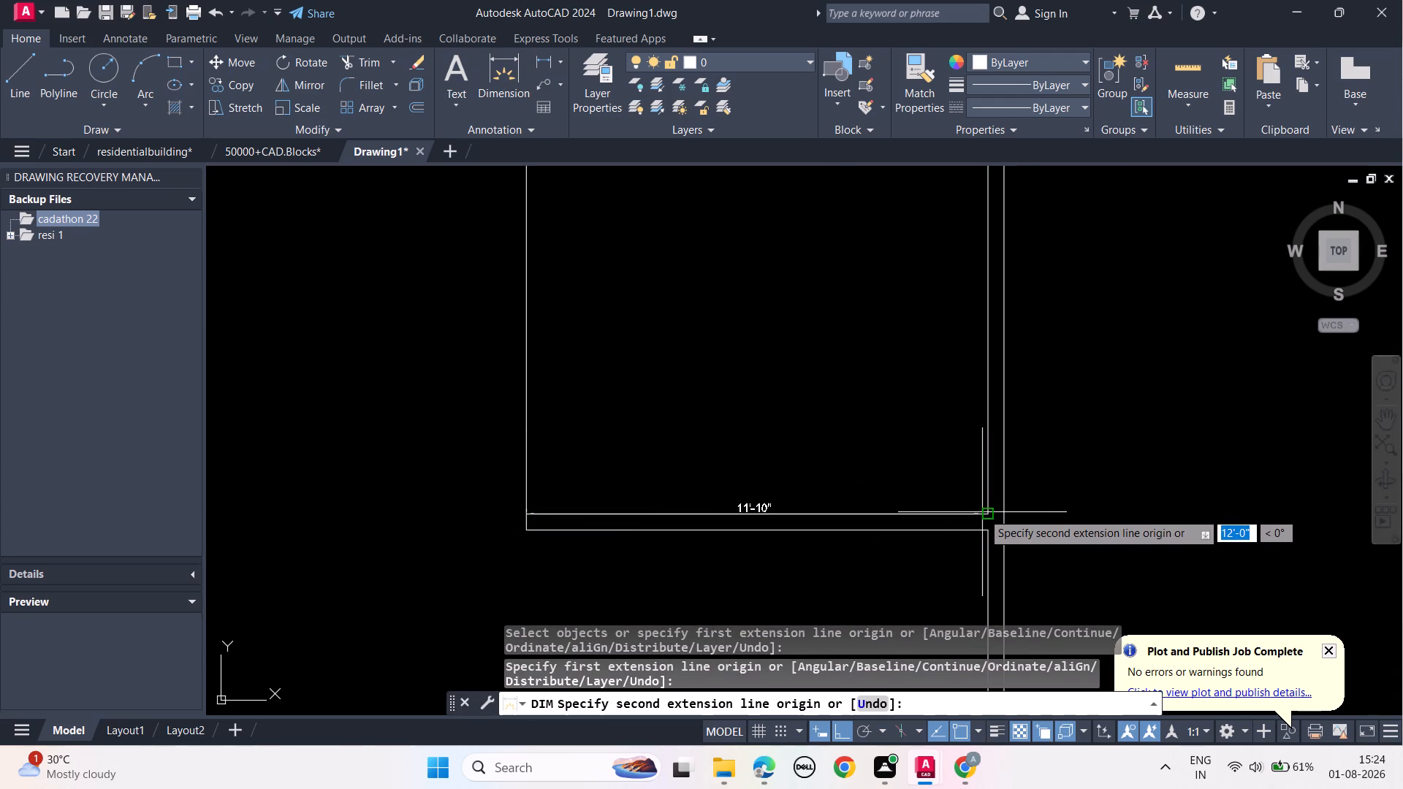
{"action": "left_click", "coordinate": [987, 512]}
{"action": "left_click", "coordinate": [959, 470]}
{"action": "key", "text": "Escape"}
{"action": "key", "text": "Escape"}
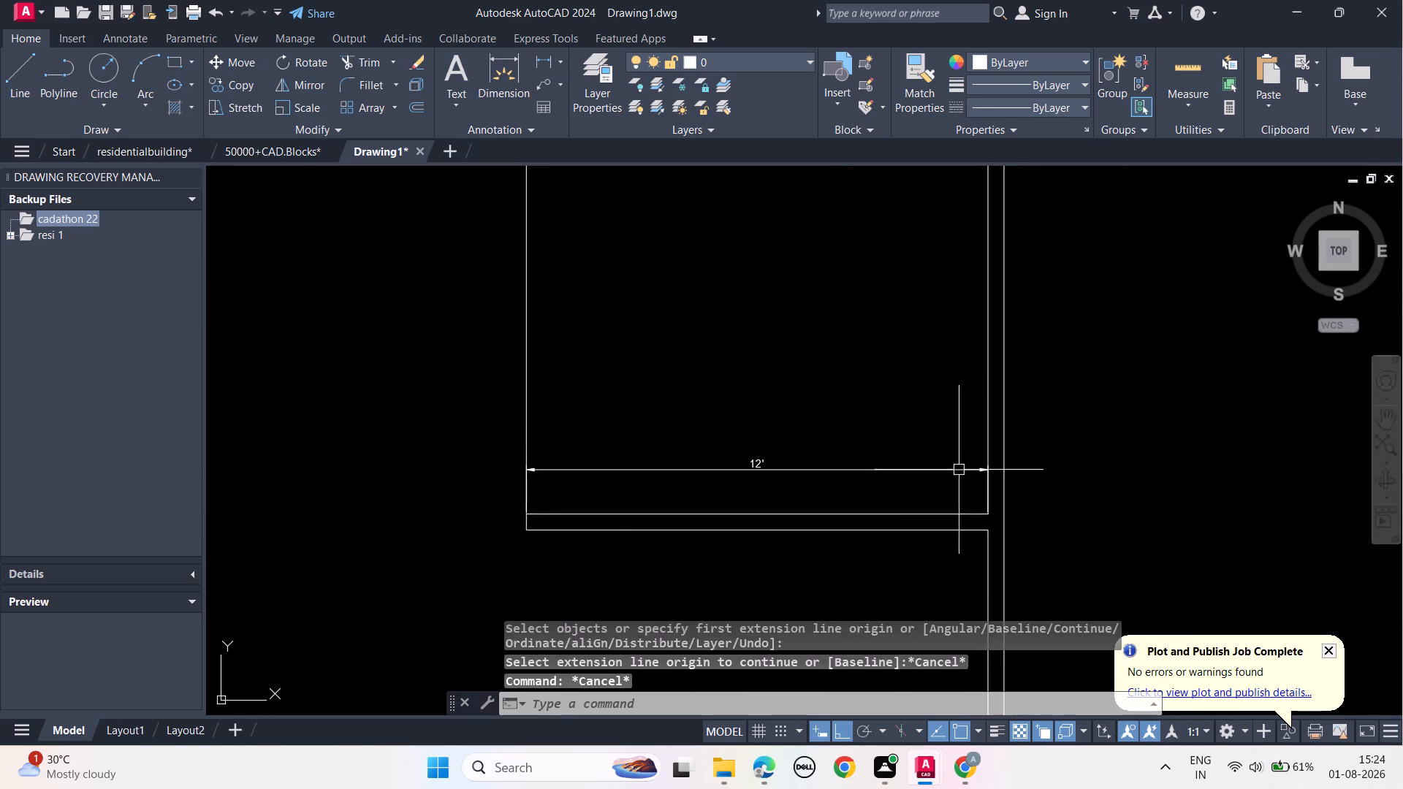
{"action": "key", "text": "Escape"}
{"action": "key", "text": "Escape"}
{"action": "left_click", "coordinate": [886, 474]}
{"action": "key", "text": "Delete"}
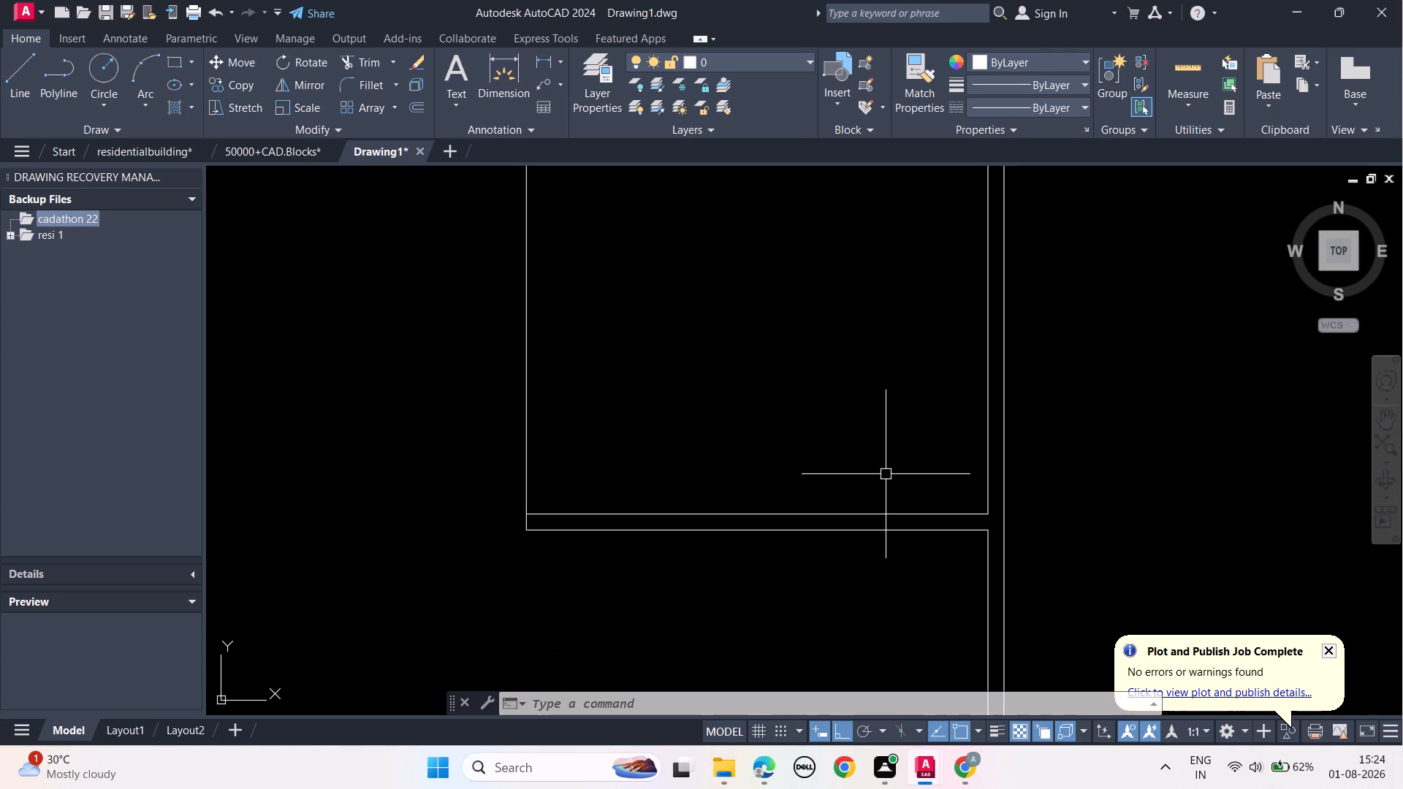
Measure the bottom edge of the slab at the right wall's foot with a temporary dimension, and delete it.
{"action": "scroll", "coordinate": [701, 430], "scroll_direction": "down", "scroll_amount": 1}
{"action": "middle_click_drag", "start_coordinate": [713, 400], "coordinate": [836, 529]}
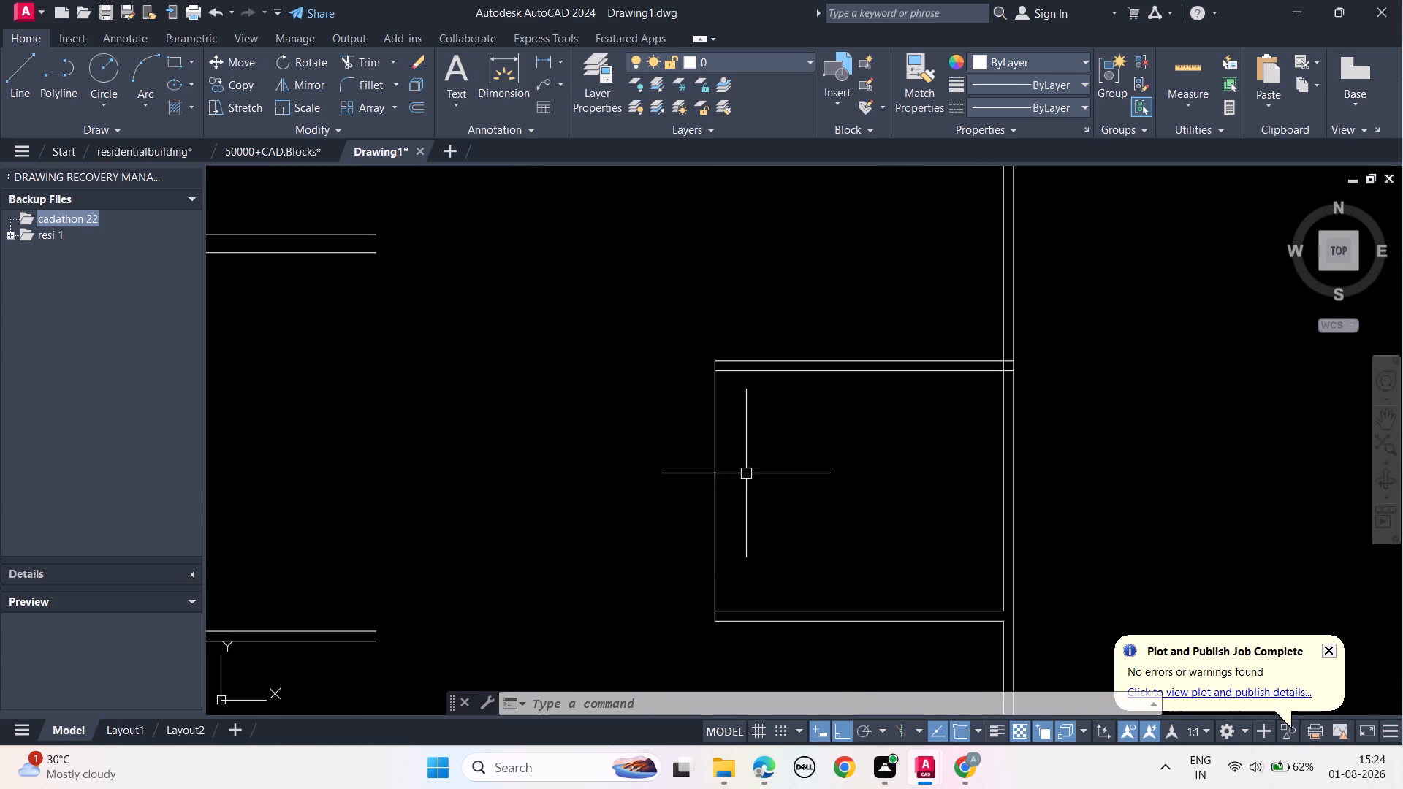
{"action": "scroll", "coordinate": [778, 490], "scroll_direction": "down", "scroll_amount": 1}
{"action": "middle_click_drag", "start_coordinate": [813, 551], "coordinate": [785, 429]}
{"action": "scroll", "coordinate": [802, 565], "scroll_direction": "up", "scroll_amount": 1}
{"action": "middle_click_drag", "start_coordinate": [756, 468], "coordinate": [722, 426]}
{"action": "scroll", "coordinate": [756, 468], "scroll_direction": "up", "scroll_amount": 1}
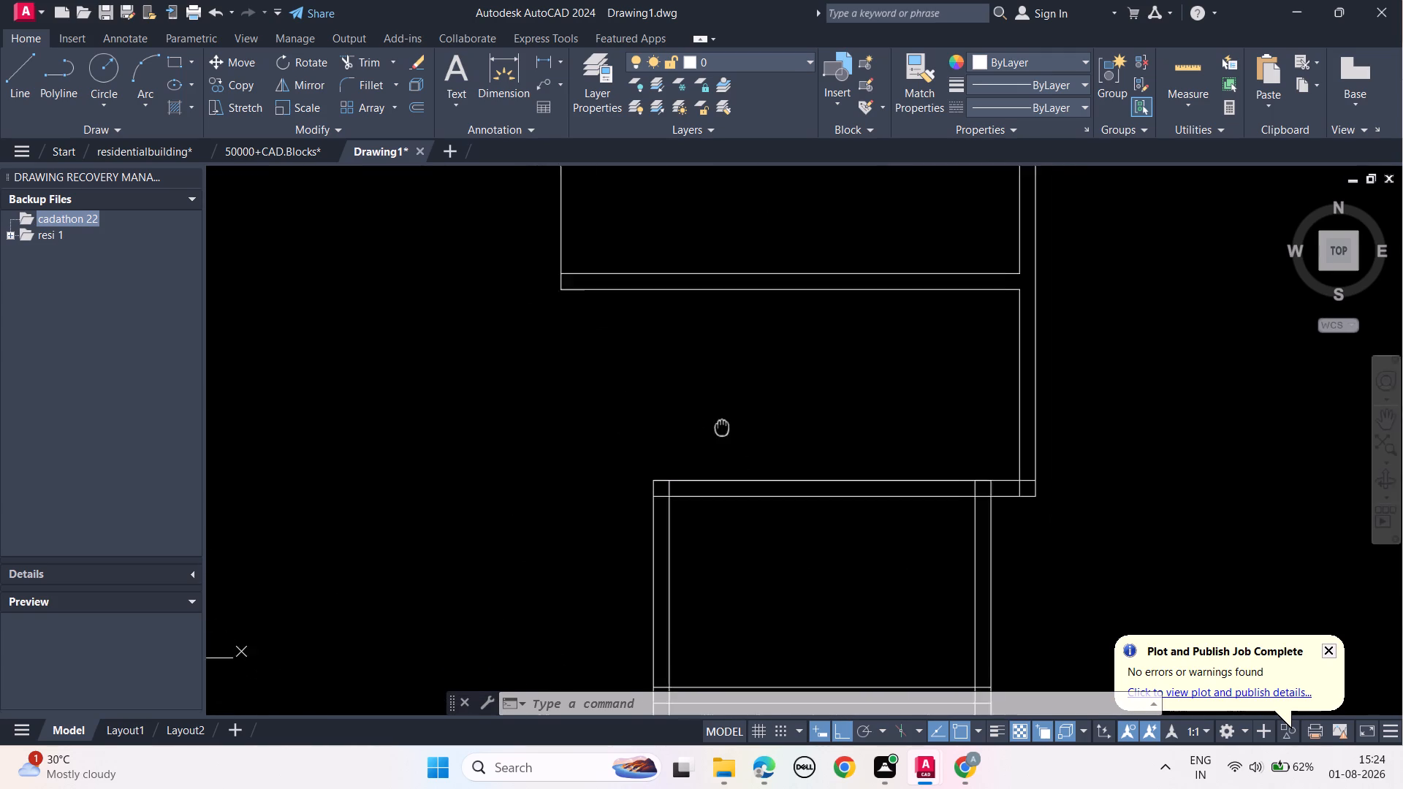
{"action": "middle_click_drag", "start_coordinate": [722, 426], "coordinate": [707, 408]}
{"action": "left_click", "coordinate": [503, 60]}
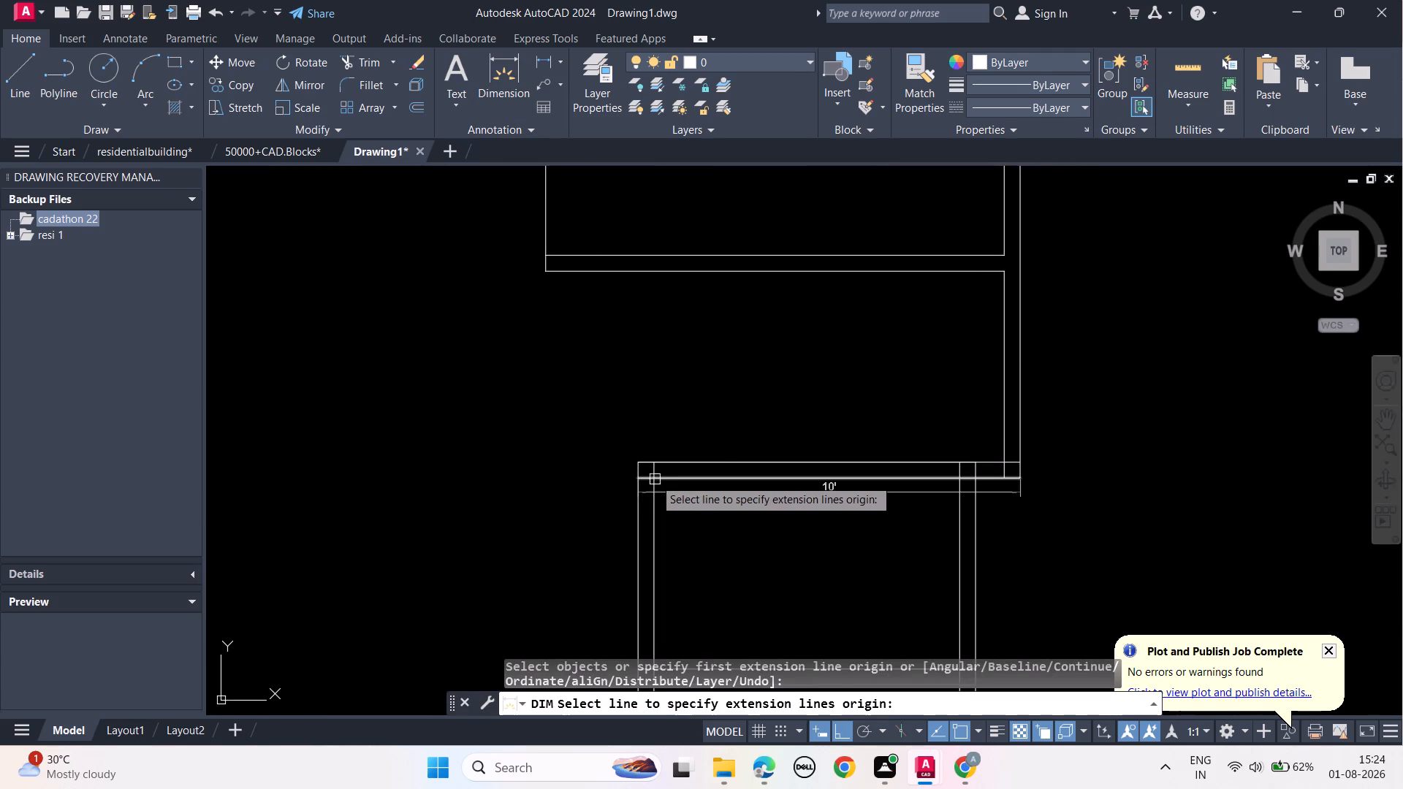
{"action": "left_click", "coordinate": [701, 481]}
{"action": "left_click", "coordinate": [716, 527]}
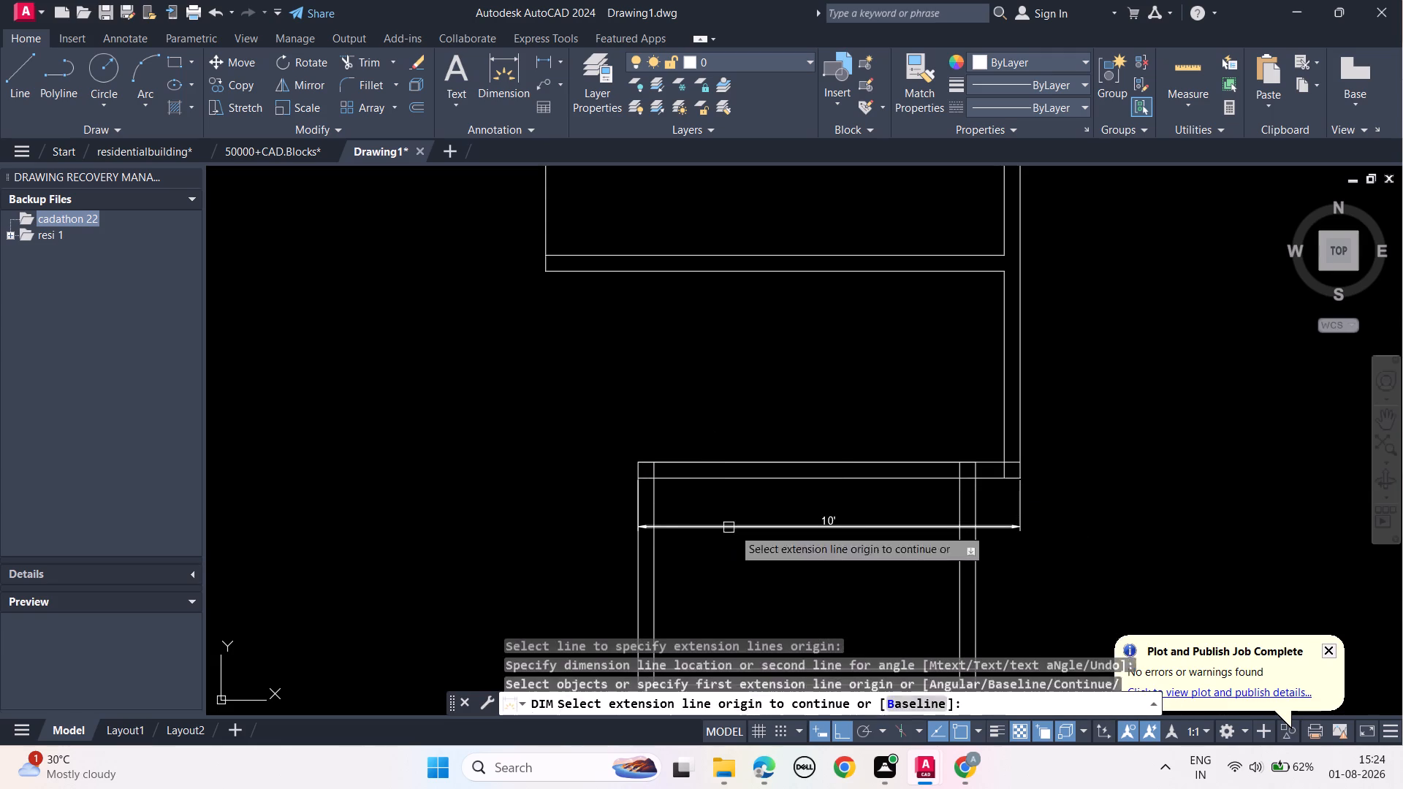
{"action": "middle_click_drag", "start_coordinate": [782, 583], "coordinate": [765, 473]}
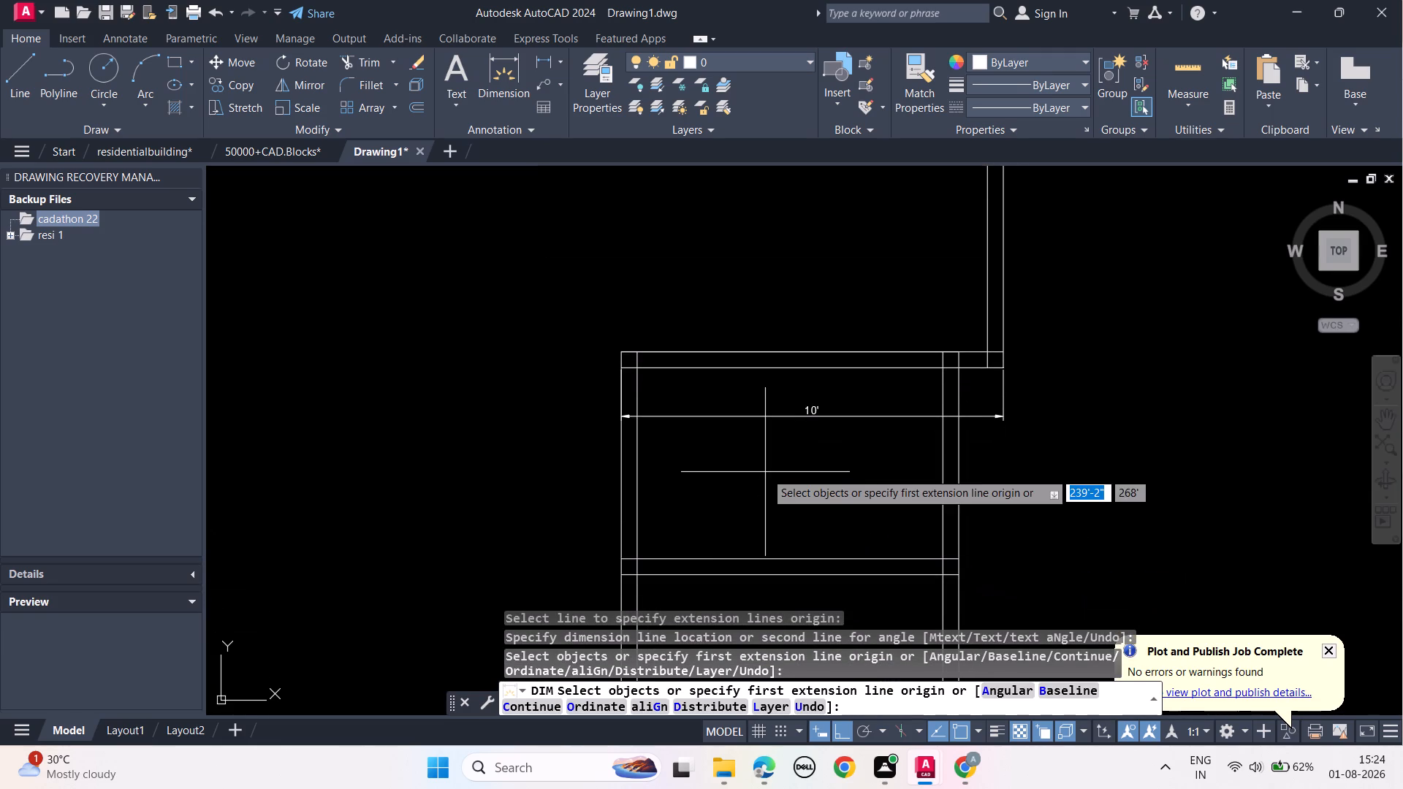
{"action": "key", "text": "Escape"}
{"action": "left_click", "coordinate": [803, 411]}
{"action": "key", "text": "Delete"}
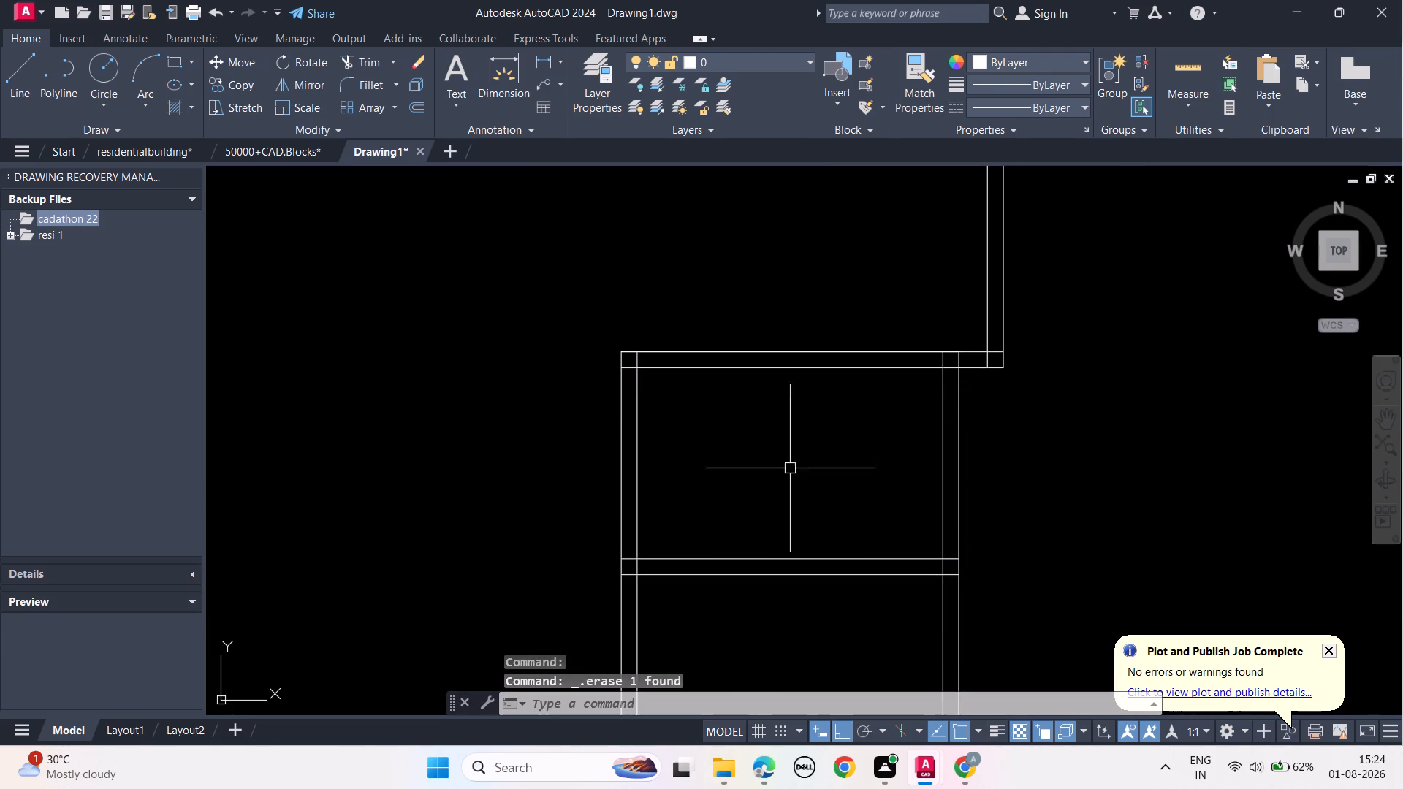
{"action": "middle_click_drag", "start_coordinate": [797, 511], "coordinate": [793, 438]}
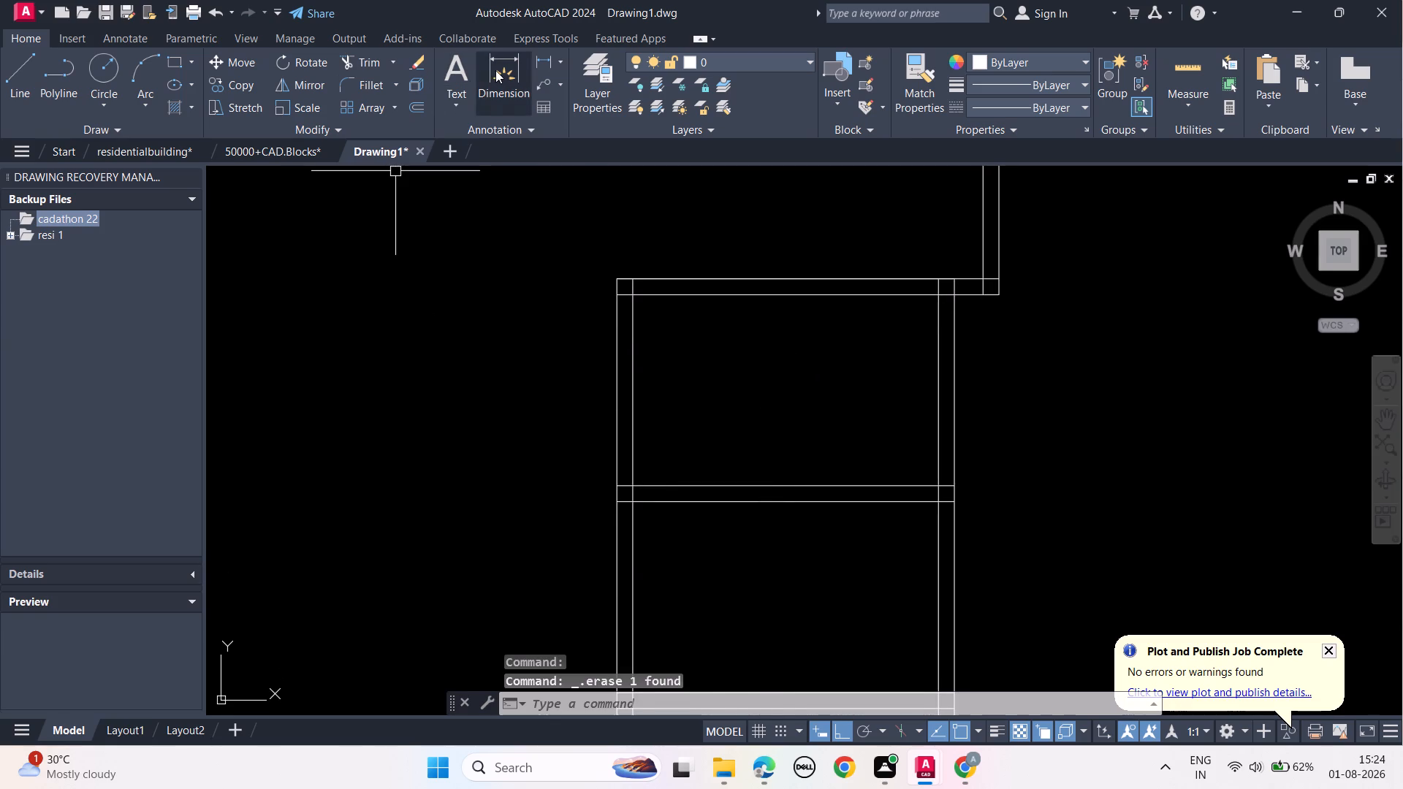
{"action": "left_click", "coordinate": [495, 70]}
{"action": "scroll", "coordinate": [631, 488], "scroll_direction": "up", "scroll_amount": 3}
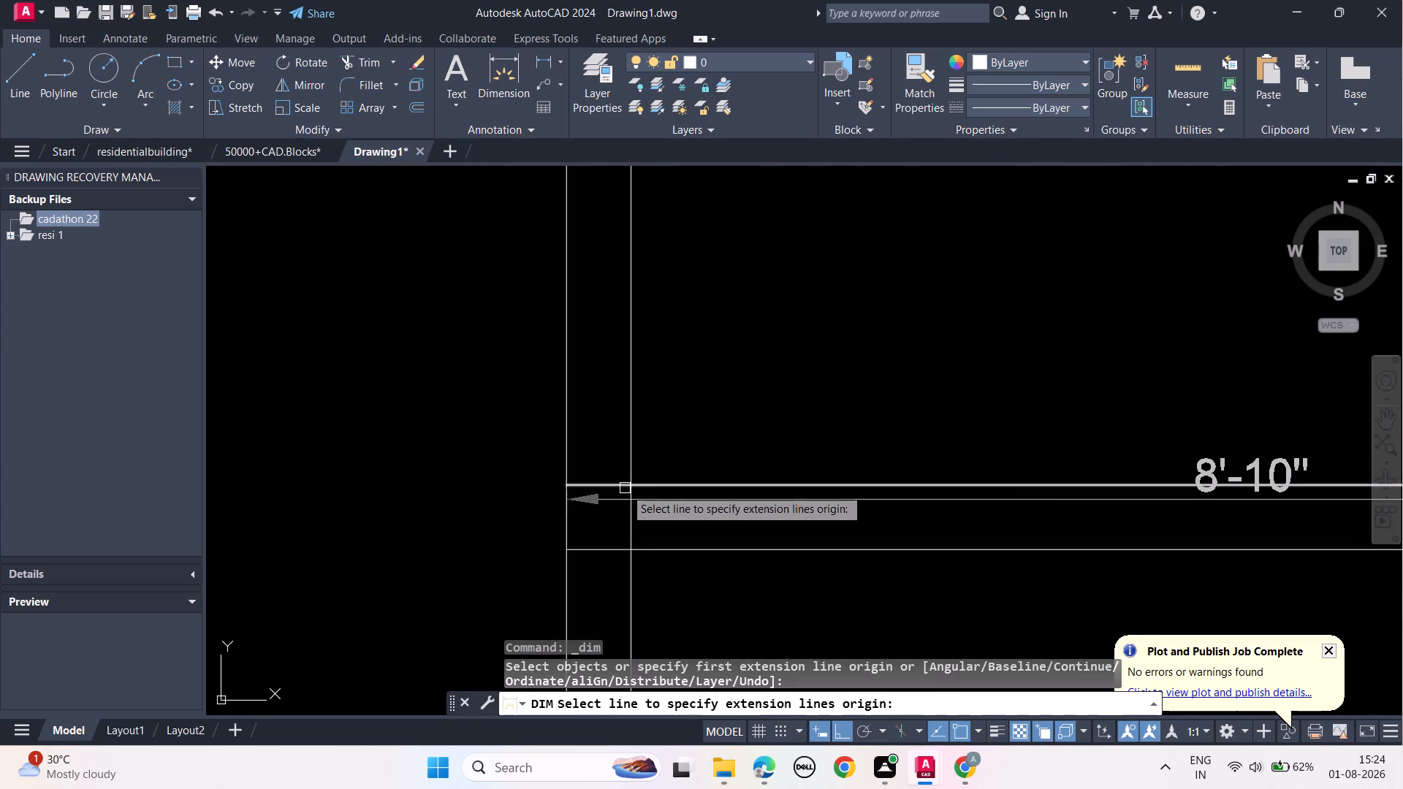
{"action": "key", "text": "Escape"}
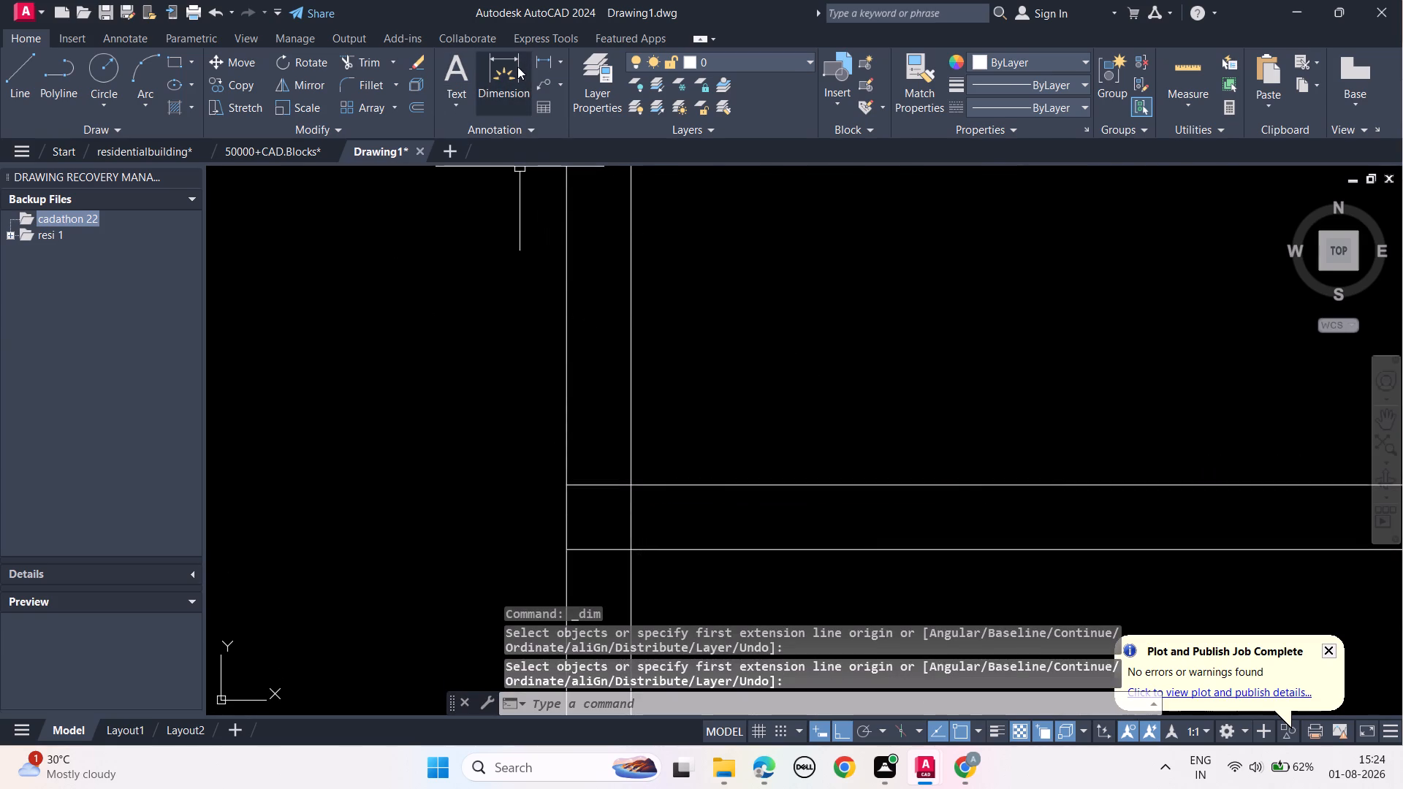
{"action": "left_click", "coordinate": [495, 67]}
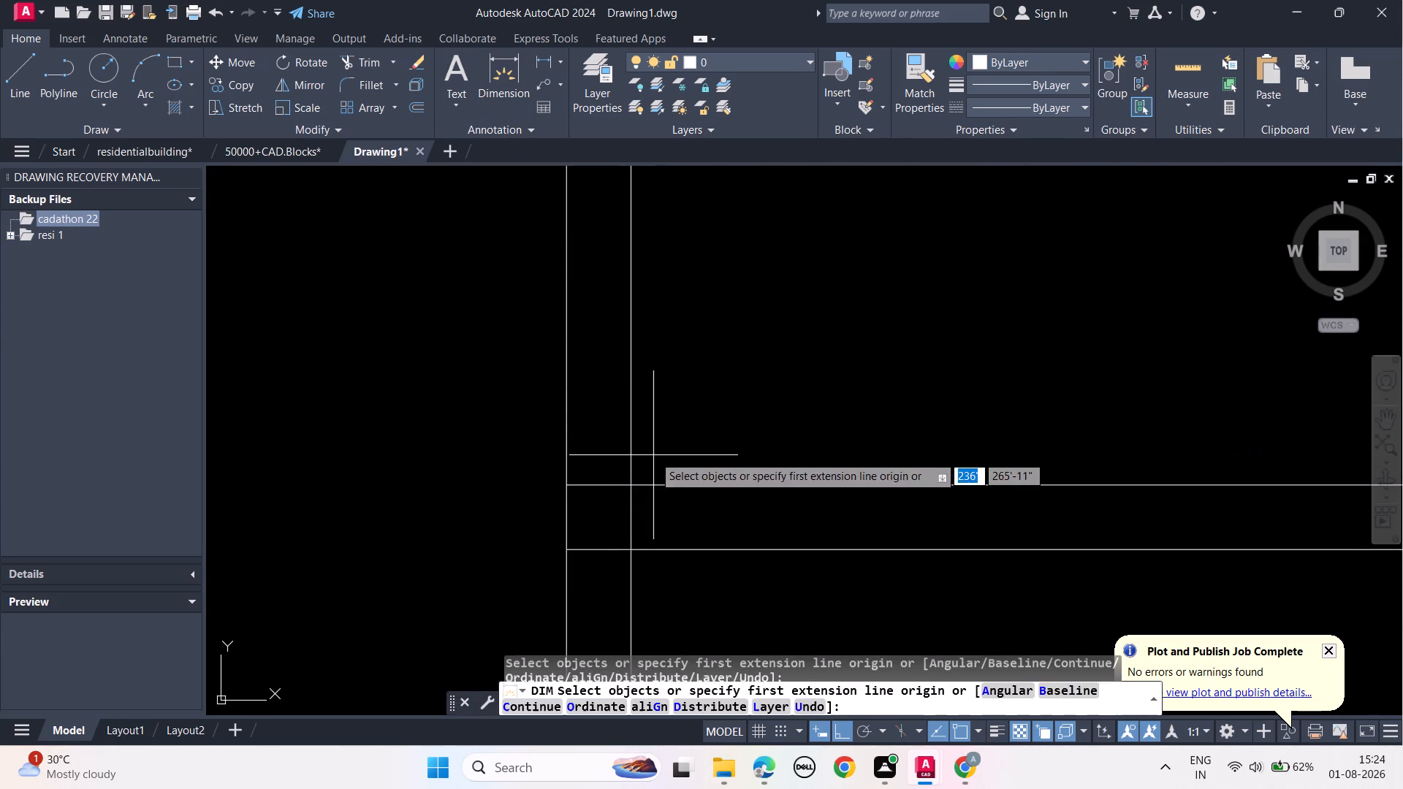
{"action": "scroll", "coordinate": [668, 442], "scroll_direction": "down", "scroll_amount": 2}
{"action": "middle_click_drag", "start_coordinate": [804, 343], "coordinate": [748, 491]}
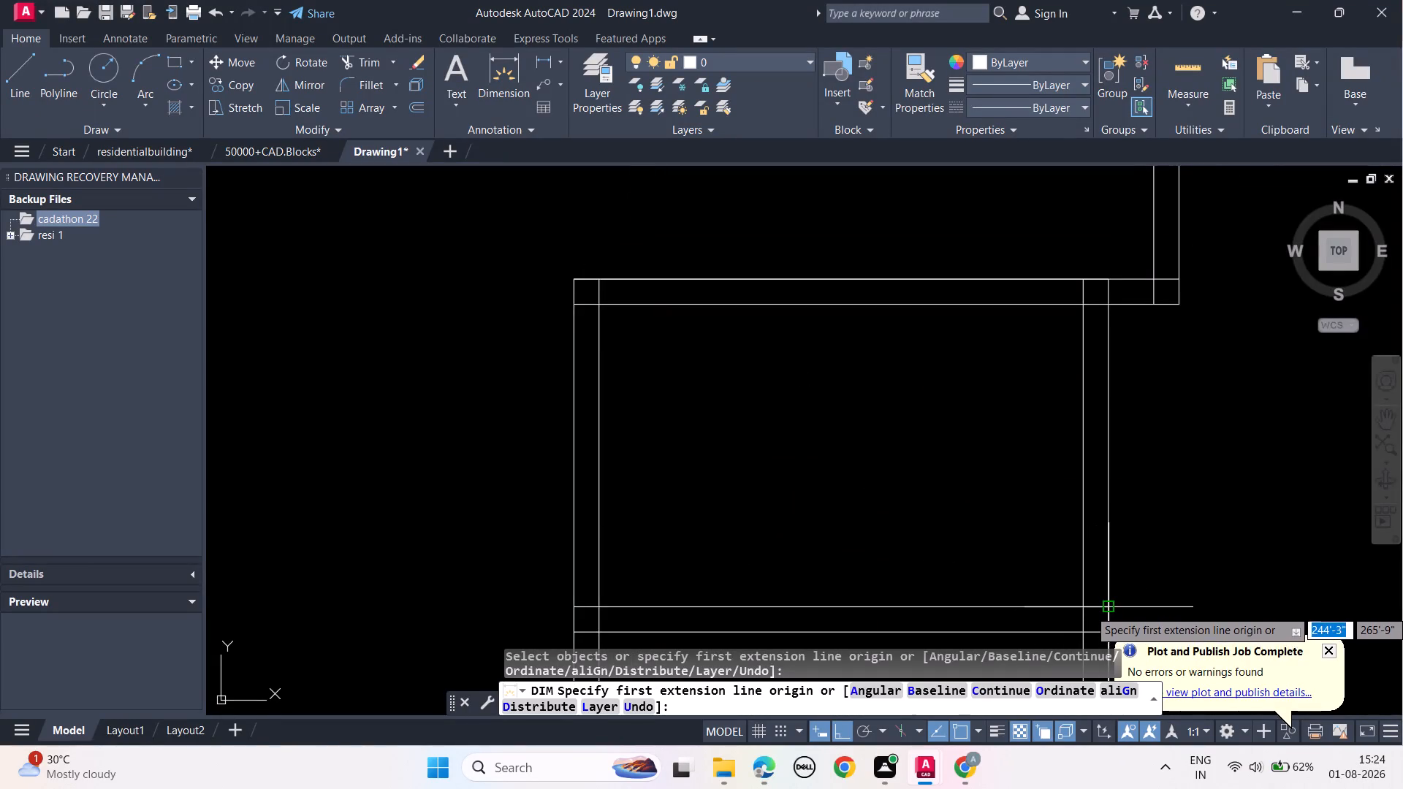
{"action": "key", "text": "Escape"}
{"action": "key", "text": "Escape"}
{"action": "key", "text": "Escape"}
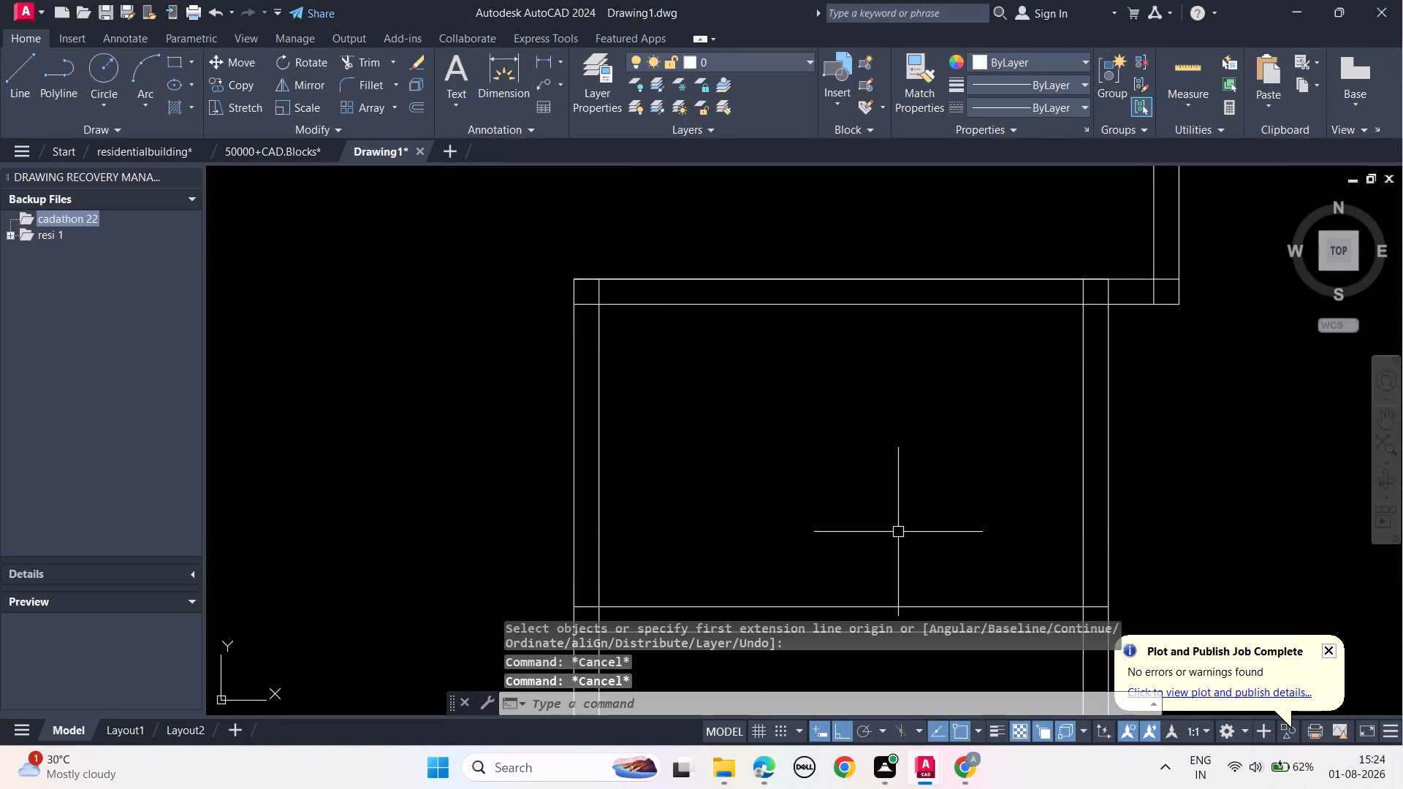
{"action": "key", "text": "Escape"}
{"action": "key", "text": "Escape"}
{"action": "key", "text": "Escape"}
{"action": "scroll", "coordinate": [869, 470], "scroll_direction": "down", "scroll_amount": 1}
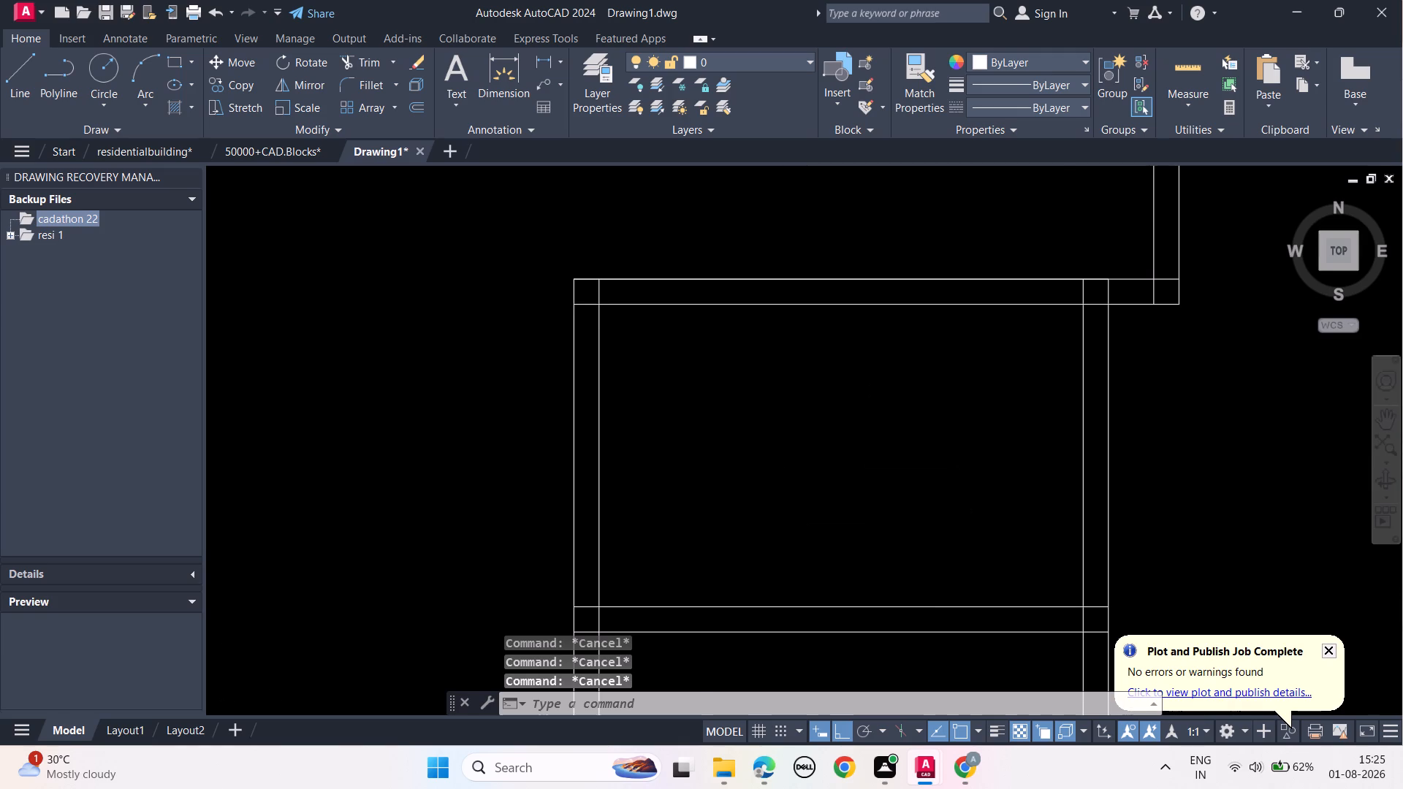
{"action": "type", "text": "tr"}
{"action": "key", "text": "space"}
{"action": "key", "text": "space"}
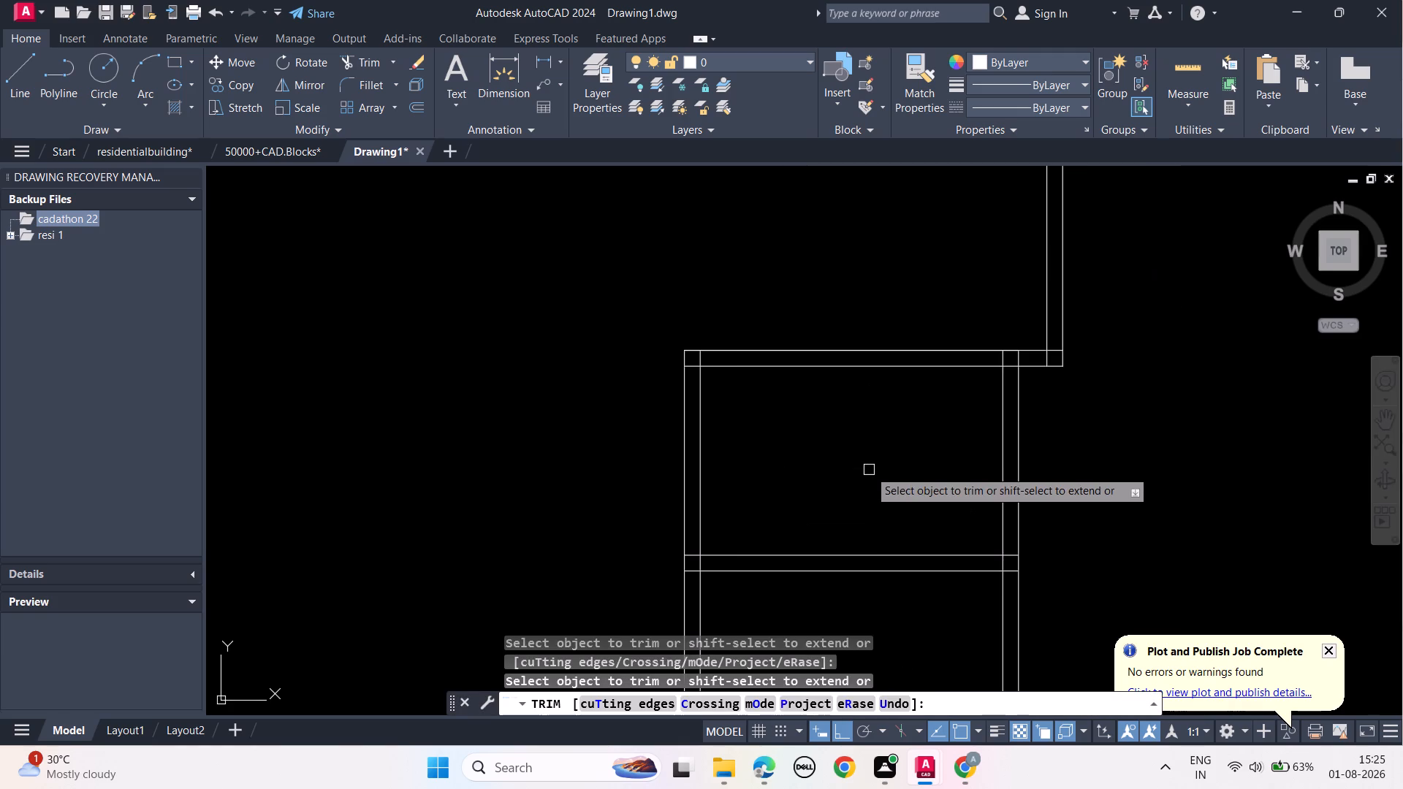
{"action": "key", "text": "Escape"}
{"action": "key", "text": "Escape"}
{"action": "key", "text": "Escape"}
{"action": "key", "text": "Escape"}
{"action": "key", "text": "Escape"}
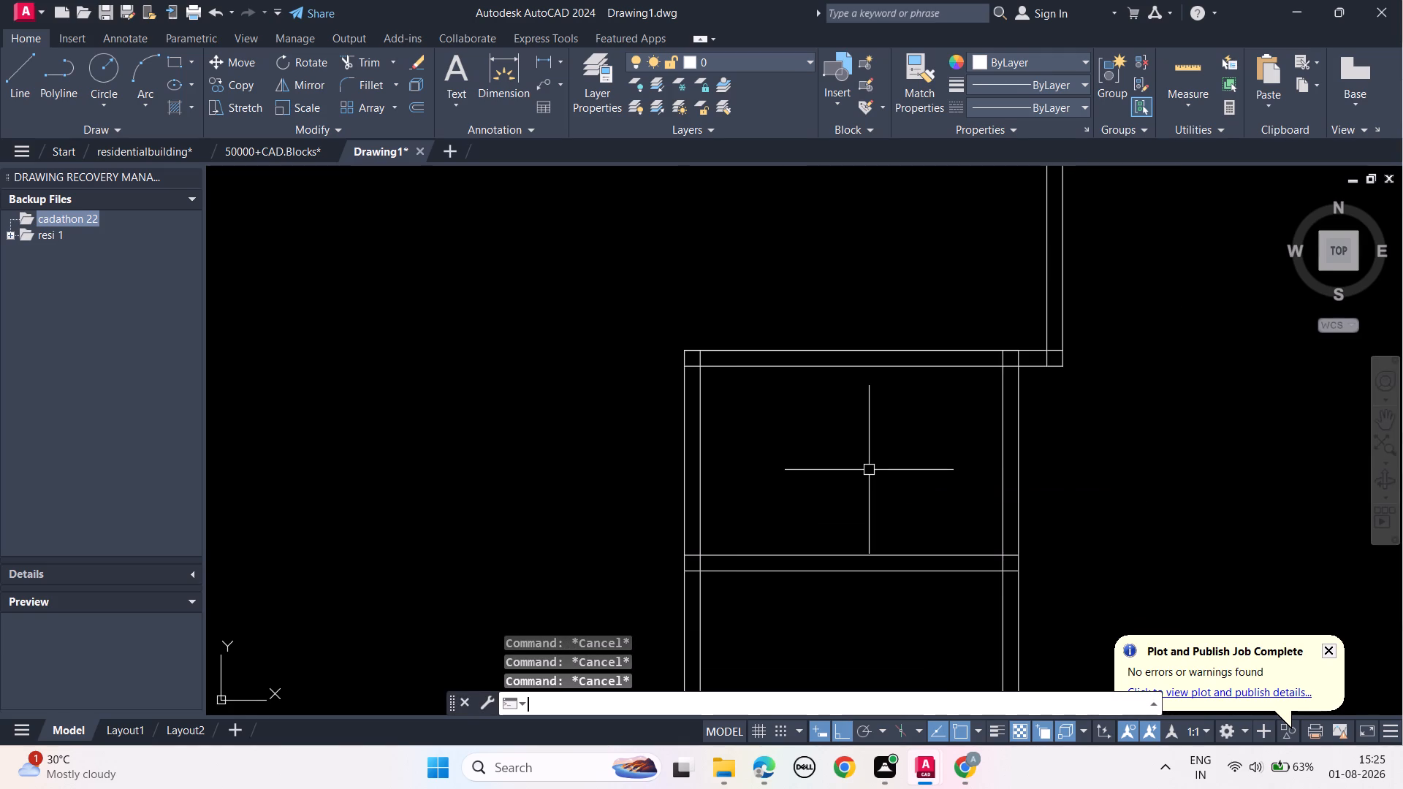
Measure the full bottom edge of the slab above the narrower lower bay with a temporary dimension, and delete it.
{"action": "left_click", "coordinate": [855, 366]}
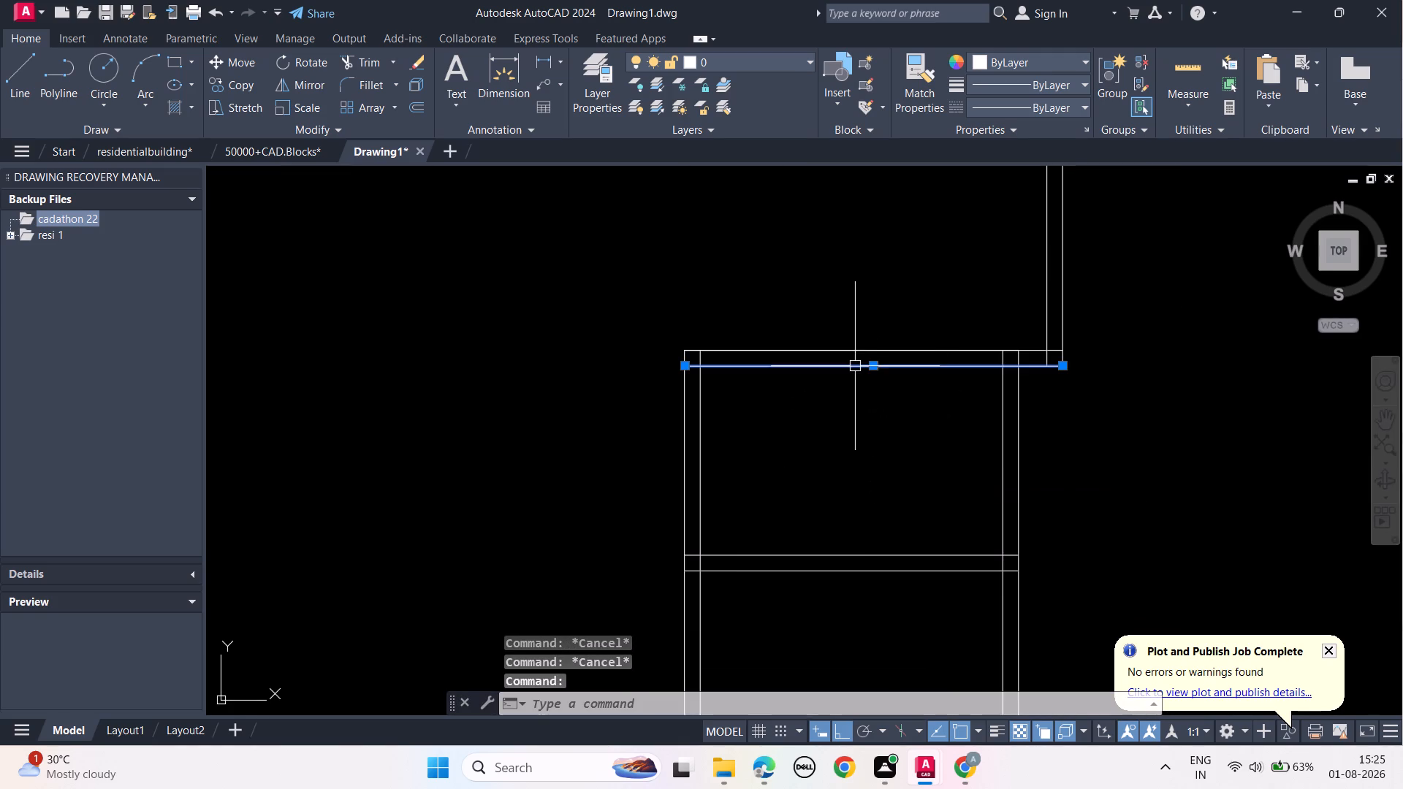
{"action": "key", "text": "Escape"}
{"action": "left_click", "coordinate": [498, 82]}
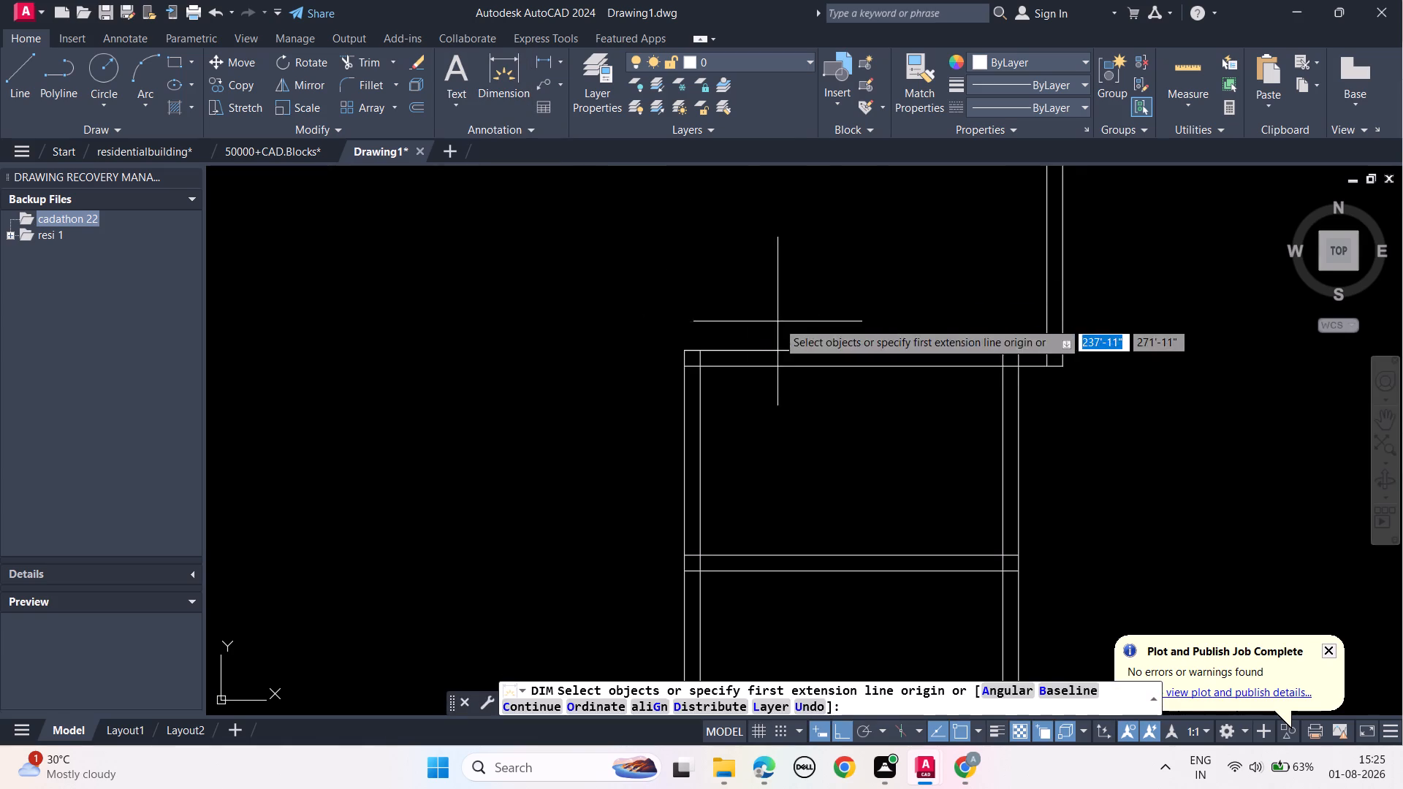
{"action": "left_click", "coordinate": [799, 369]}
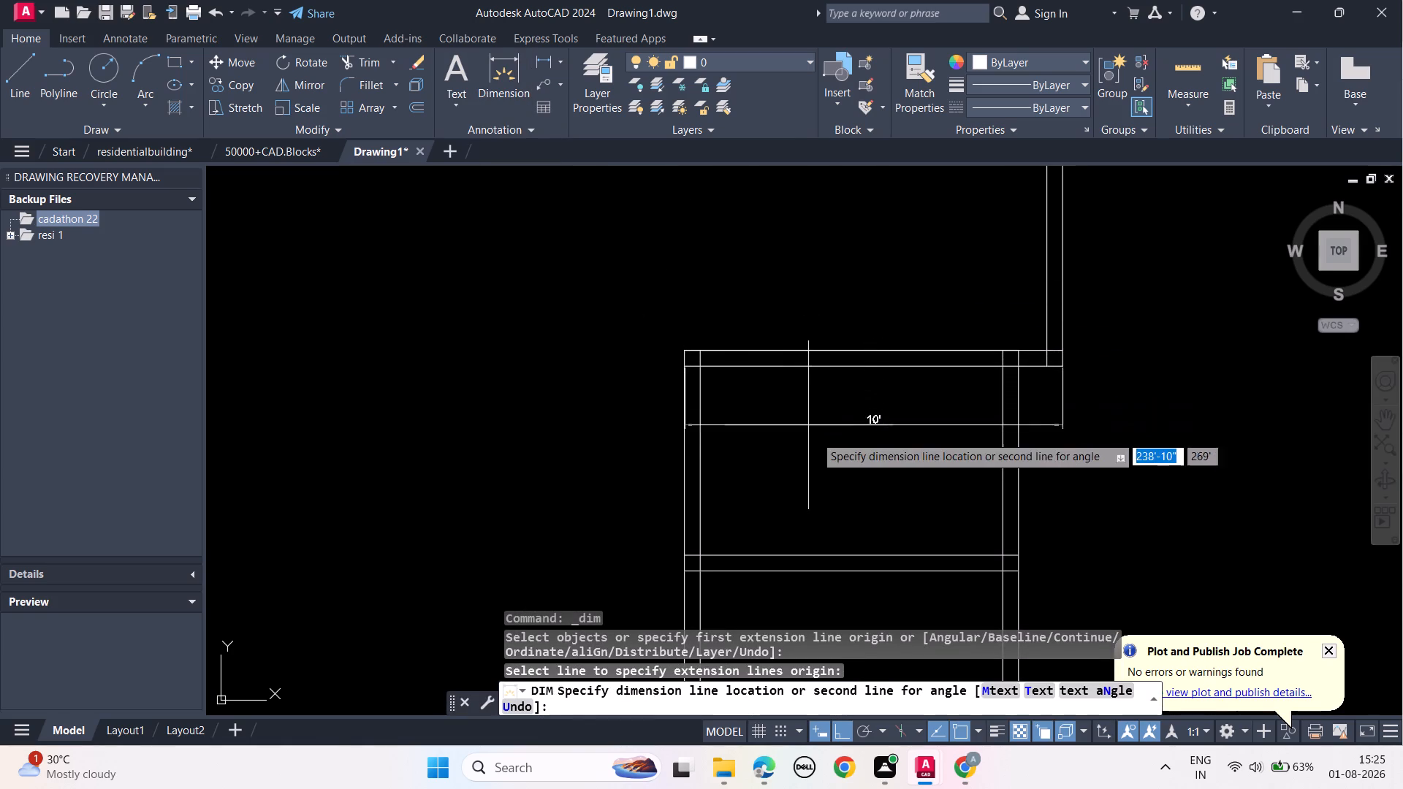
{"action": "left_click", "coordinate": [817, 433]}
{"action": "scroll", "coordinate": [820, 430], "scroll_direction": "up", "scroll_amount": 2}
{"action": "scroll", "coordinate": [821, 430], "scroll_direction": "down", "scroll_amount": 2}
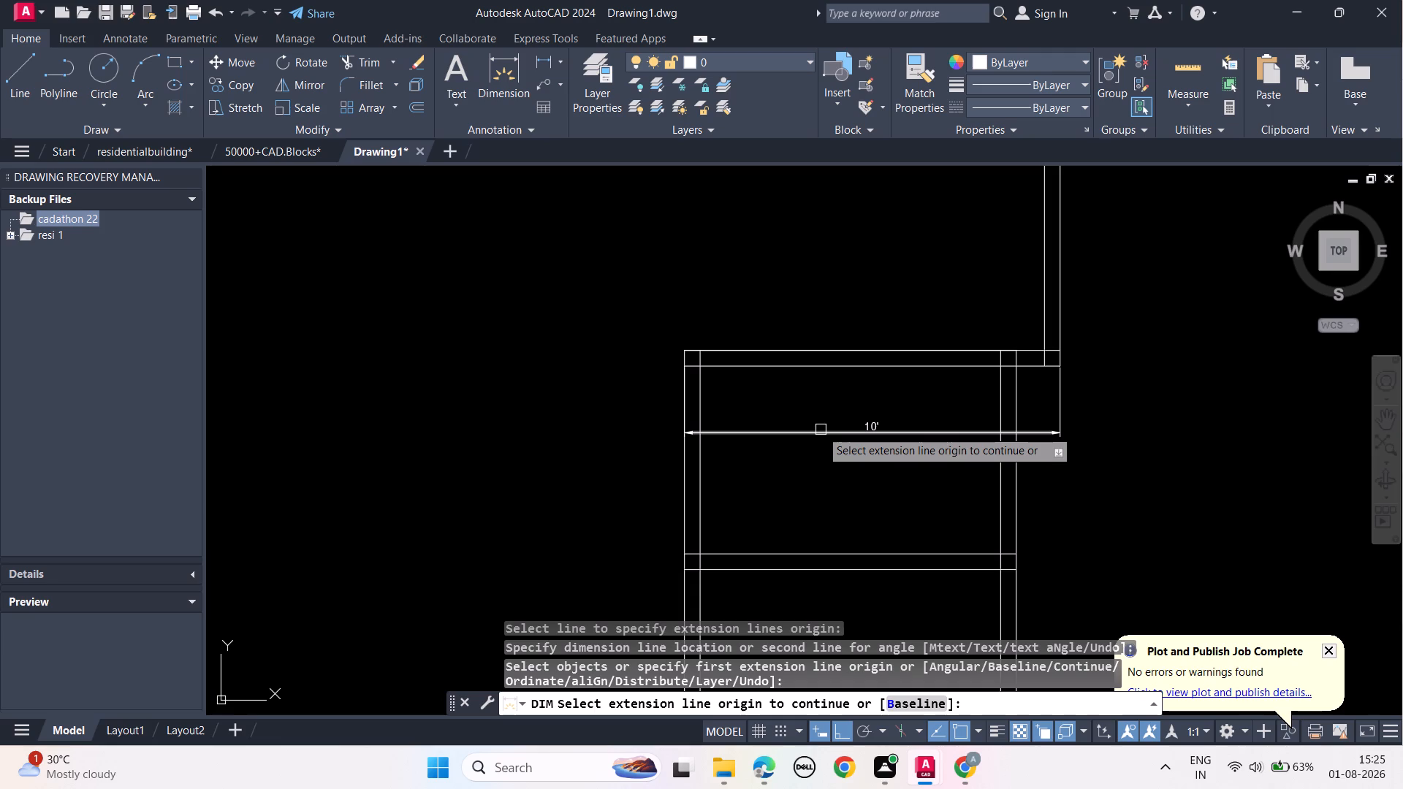
{"action": "key", "text": "Escape"}
{"action": "key", "text": "Escape"}
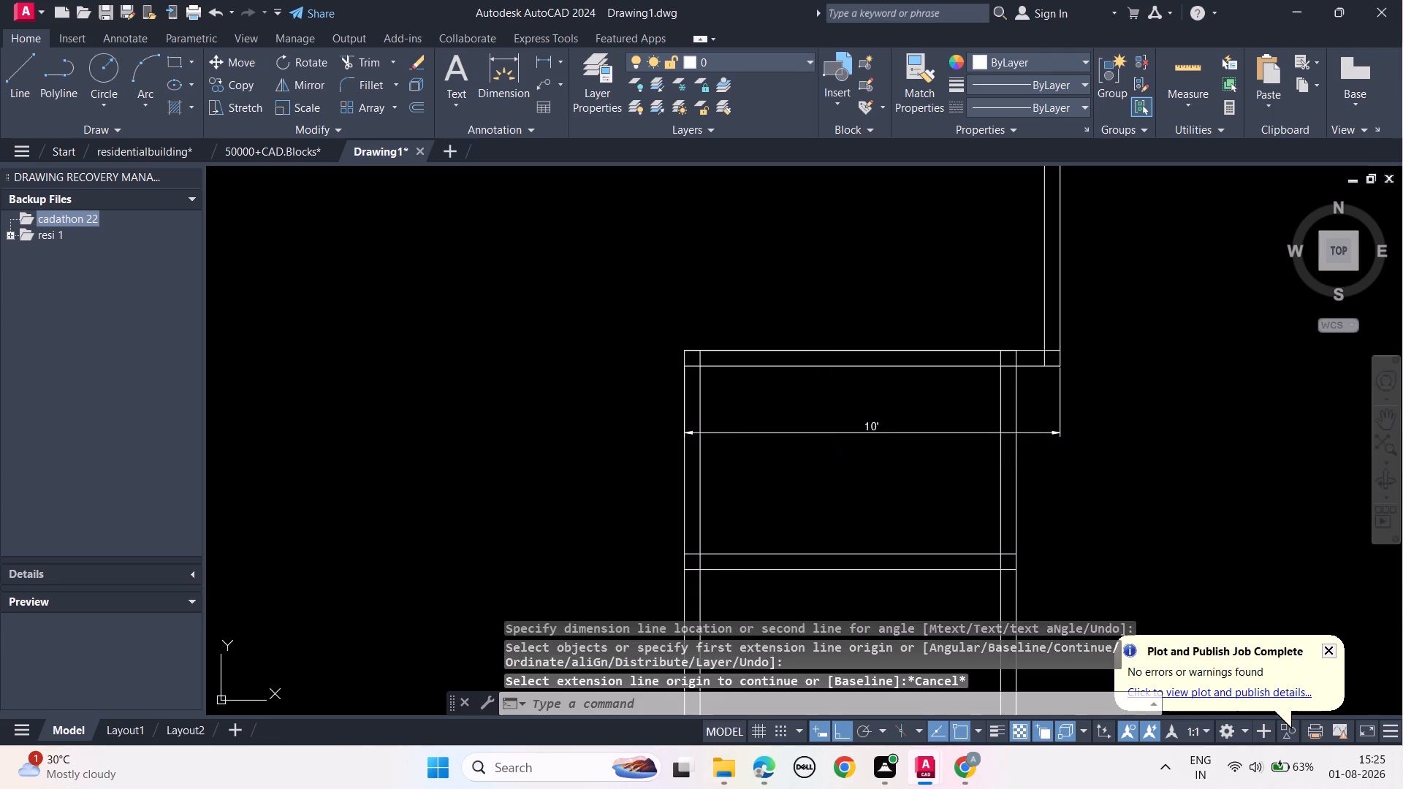
{"action": "key", "text": "Escape"}
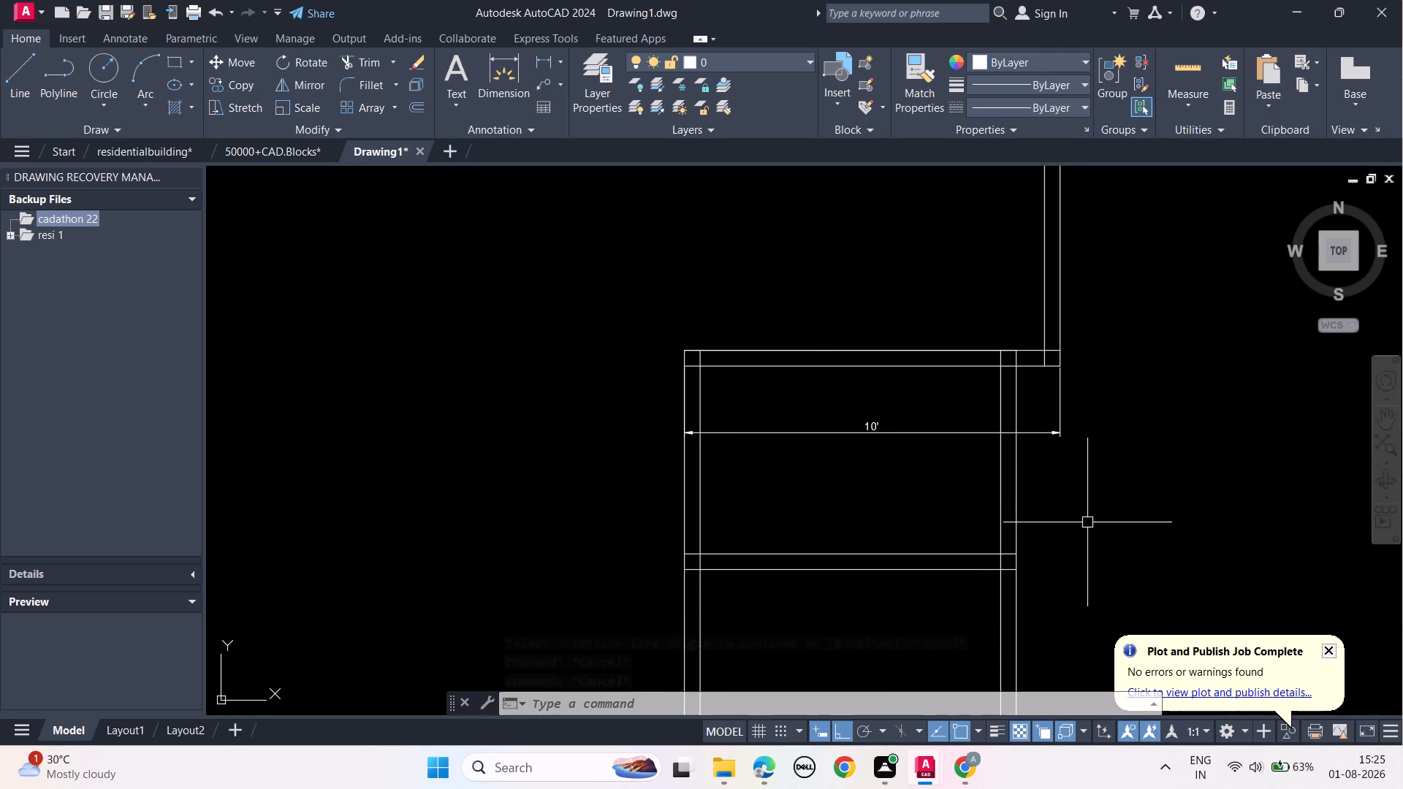
{"action": "left_click", "coordinate": [898, 433]}
{"action": "key", "text": "Delete"}
Offset the left wall line of the enclosed room 5" outward to form the wall's outer face.
{"action": "scroll", "coordinate": [886, 428], "scroll_direction": "down", "scroll_amount": 1}
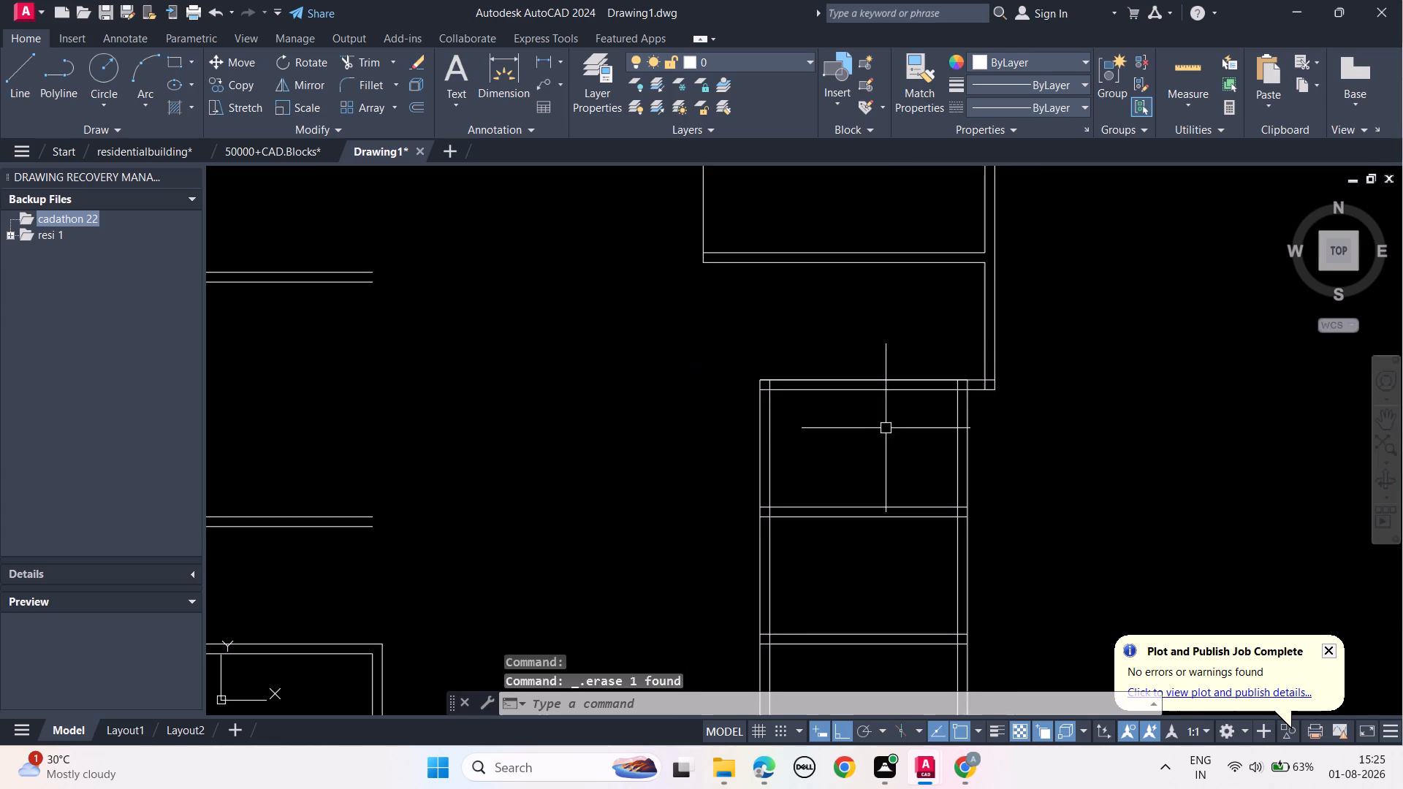
{"action": "middle_click_drag", "start_coordinate": [886, 431], "coordinate": [876, 622]}
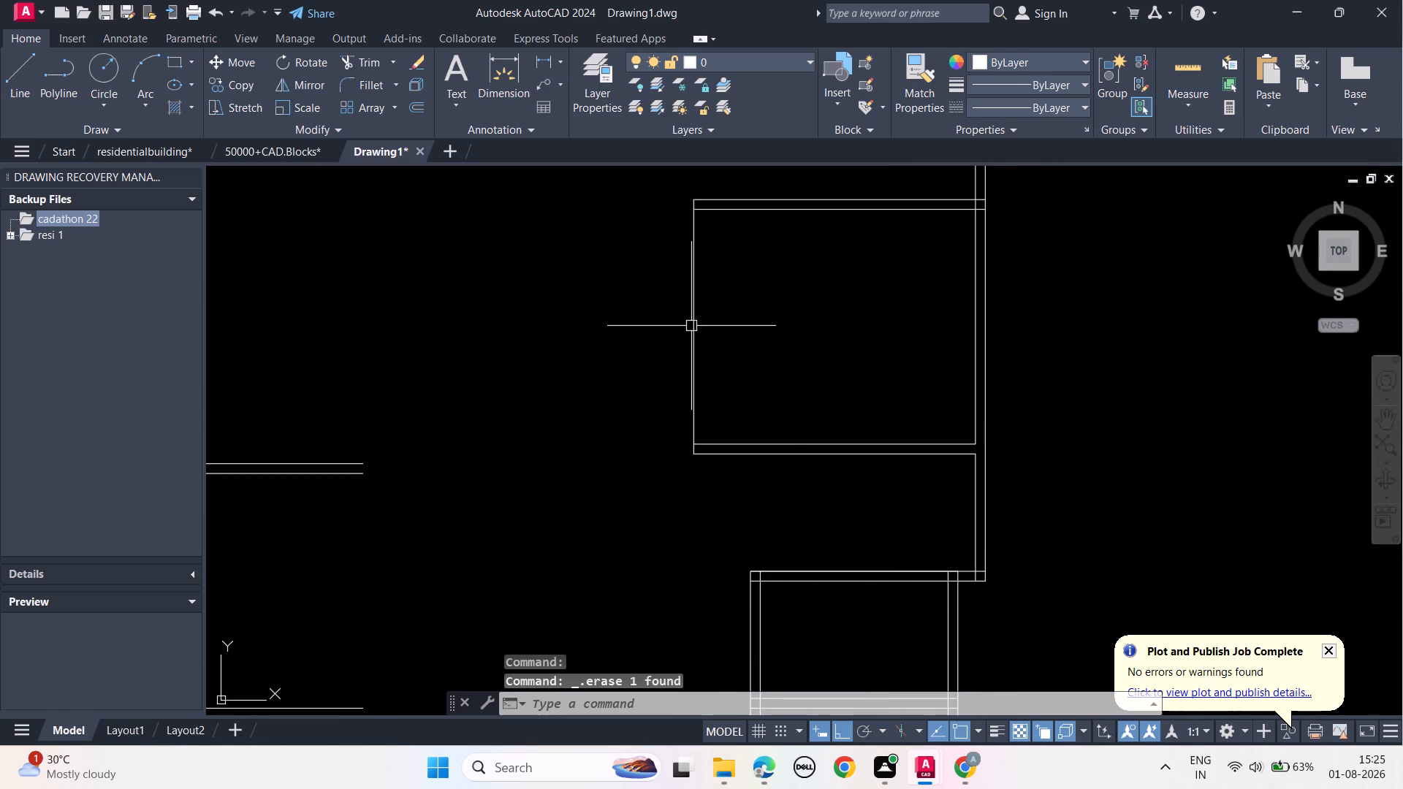
{"action": "left_click", "coordinate": [695, 324]}
{"action": "type", "text": "off"}
{"action": "left_click", "coordinate": [741, 358]}
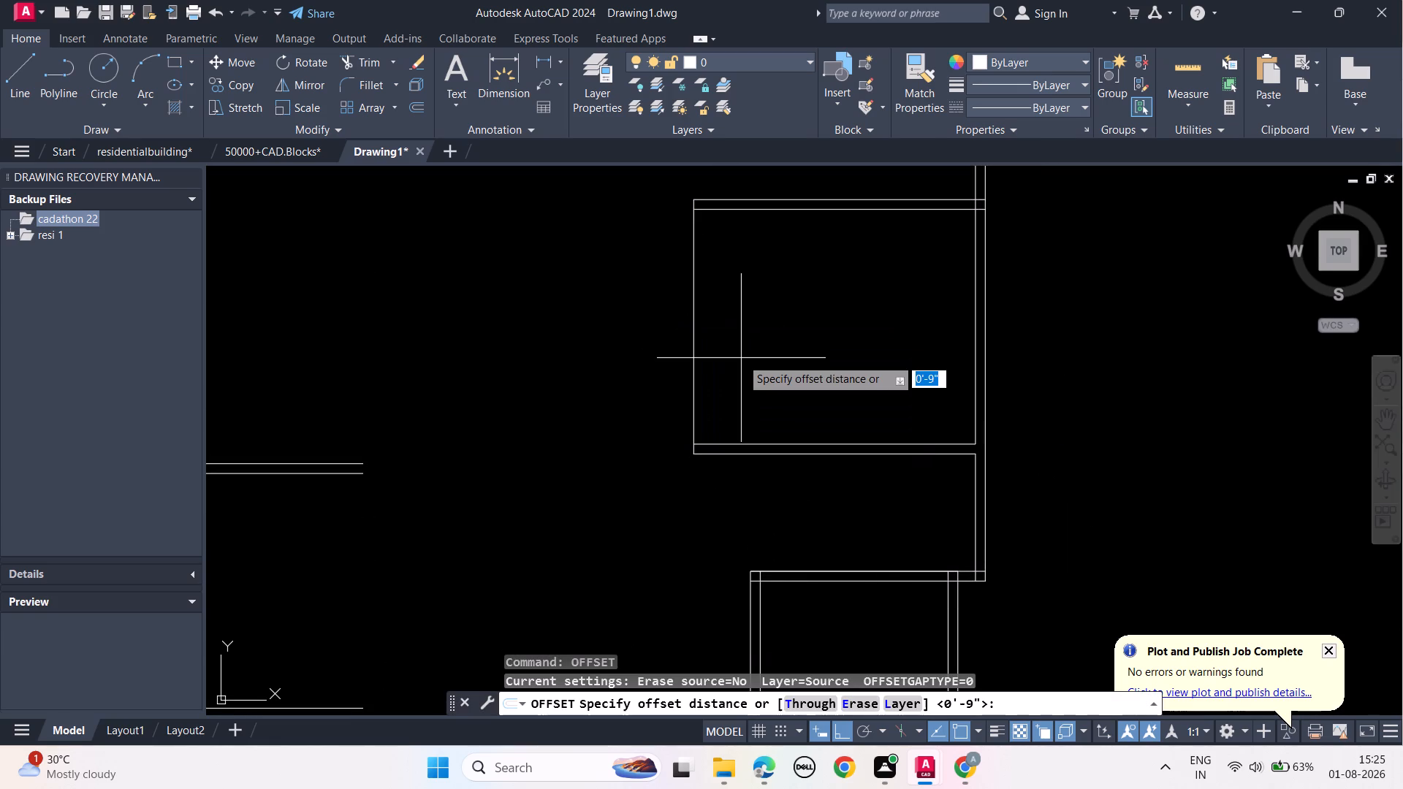
{"action": "type", "text": "5\""}
{"action": "key", "text": "Return"}
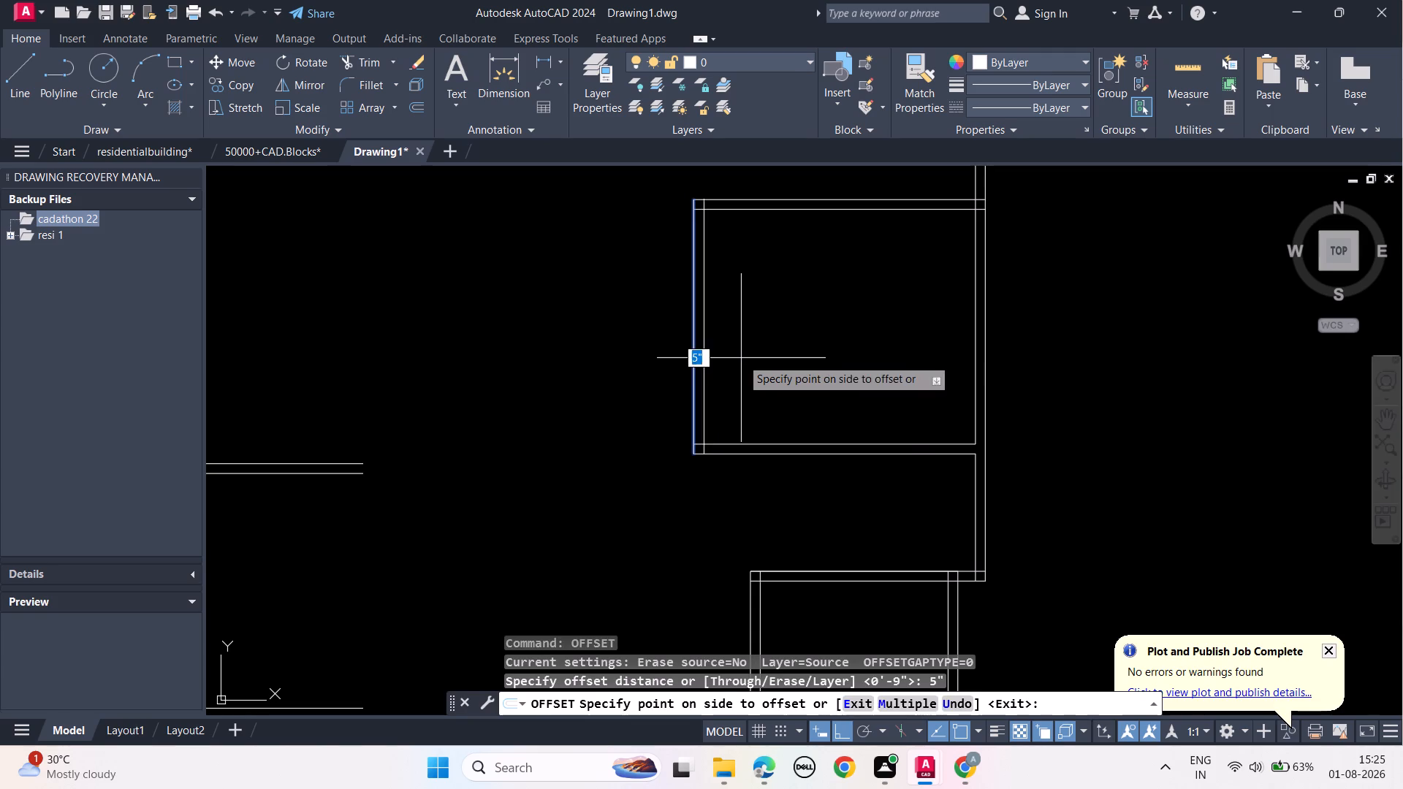
{"action": "left_click", "coordinate": [638, 351]}
{"action": "key", "text": "Escape"}
{"action": "key", "text": "Escape"}
{"action": "key", "text": "Escape"}
Stretch the room's upper slab edges leftward, the top edge to the offset wall line and the bottom edge past it.
{"action": "scroll", "coordinate": [720, 244], "scroll_direction": "up", "scroll_amount": 2}
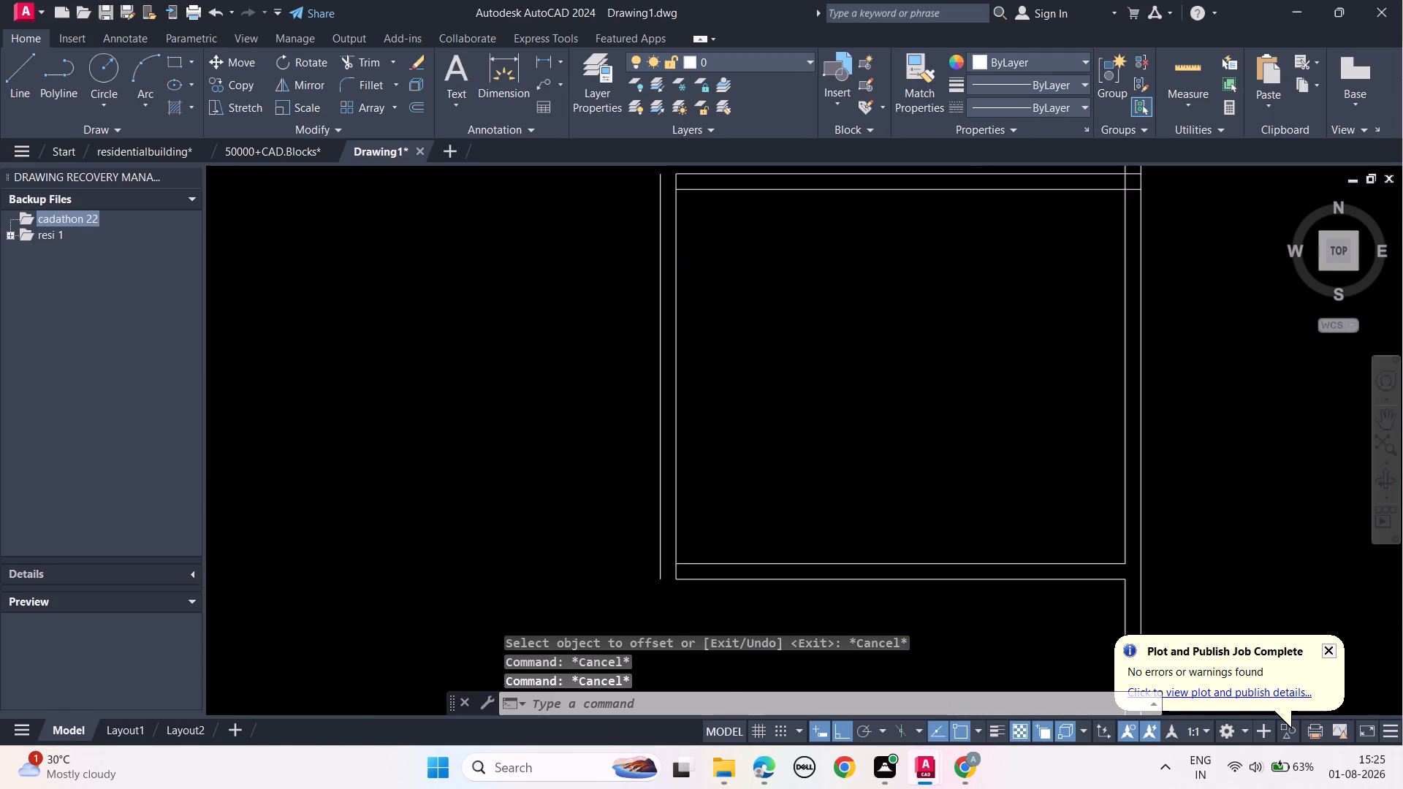
{"action": "middle_click_drag", "start_coordinate": [720, 244], "coordinate": [737, 458]}
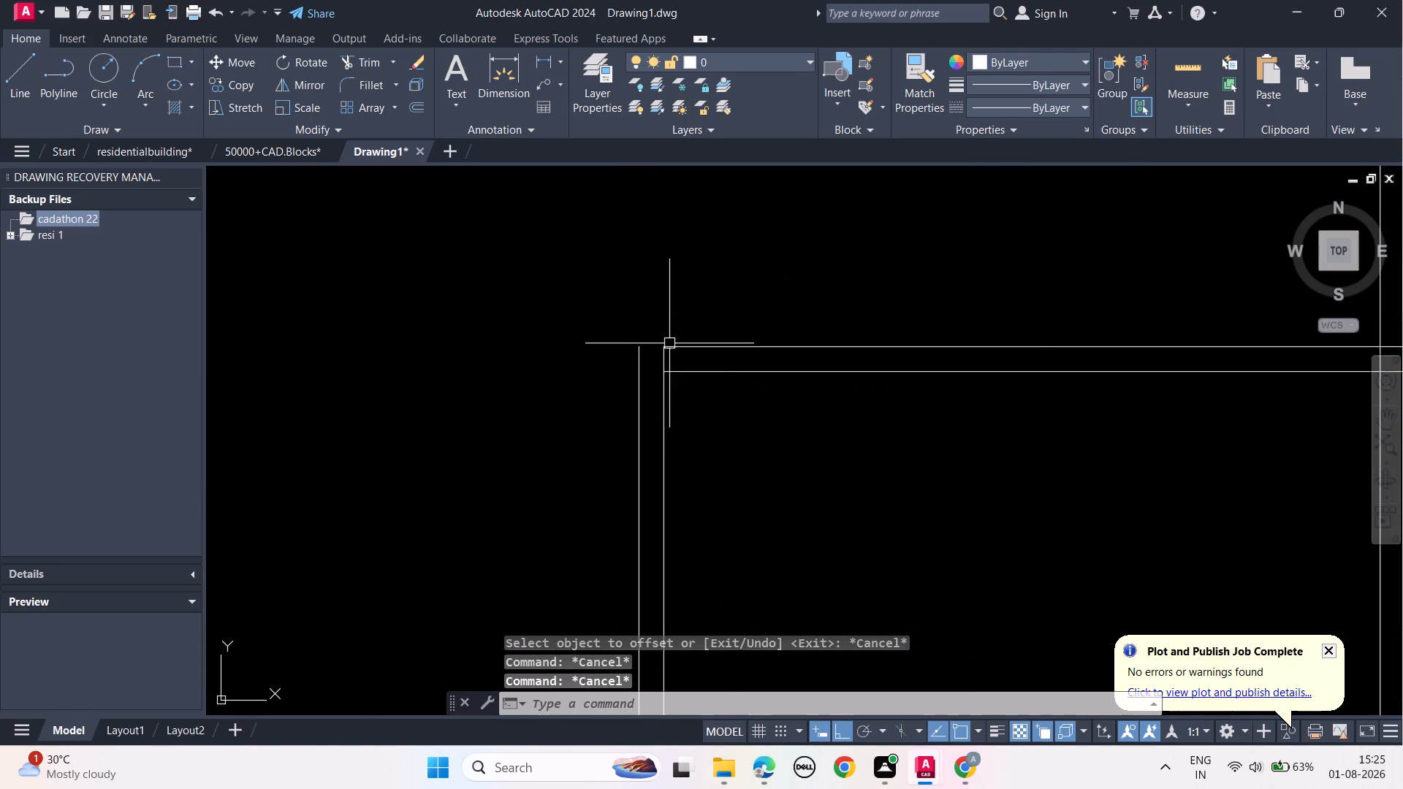
{"action": "left_click", "coordinate": [671, 344]}
{"action": "left_click", "coordinate": [668, 343]}
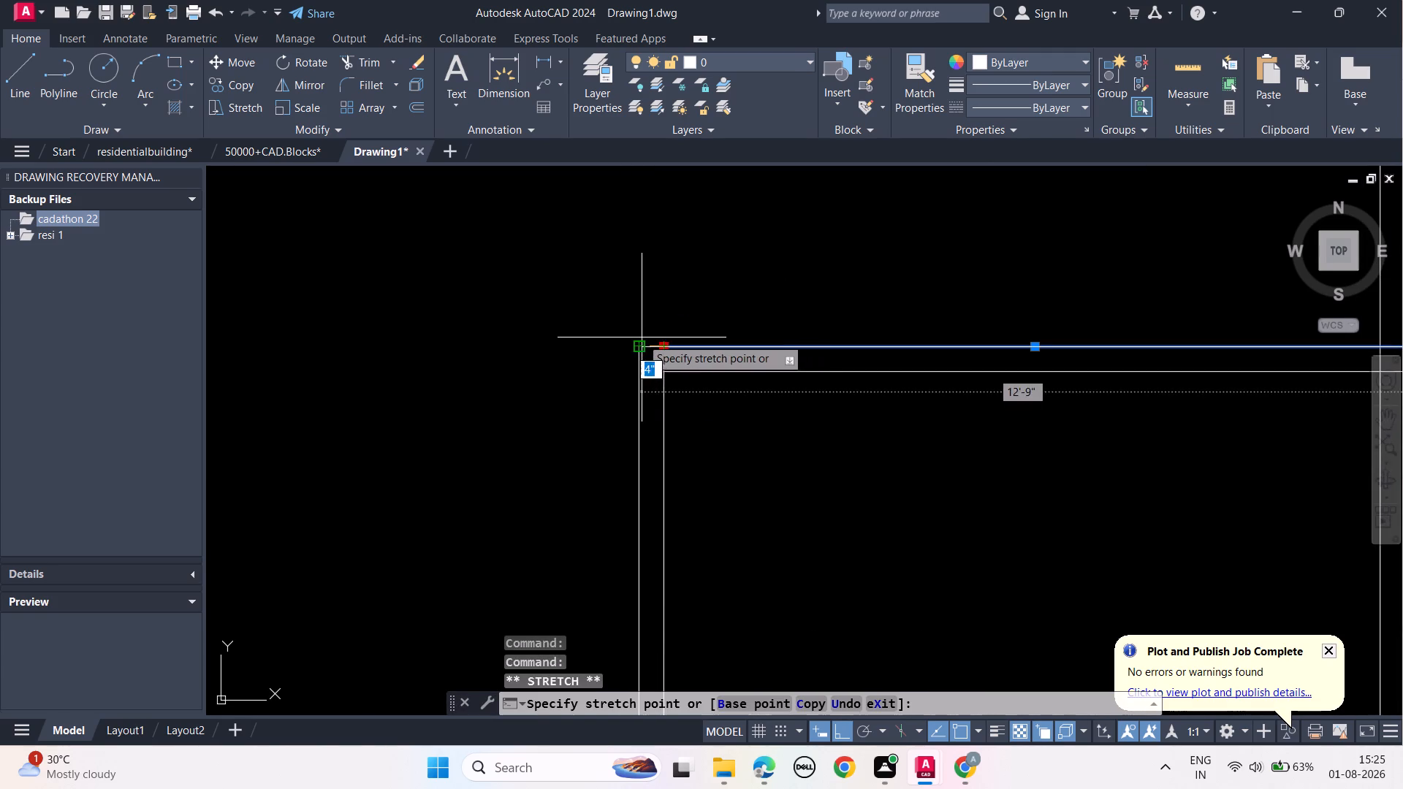
{"action": "left_click", "coordinate": [641, 338]}
{"action": "key", "text": "Escape"}
{"action": "key", "text": "Escape"}
{"action": "left_click", "coordinate": [700, 374]}
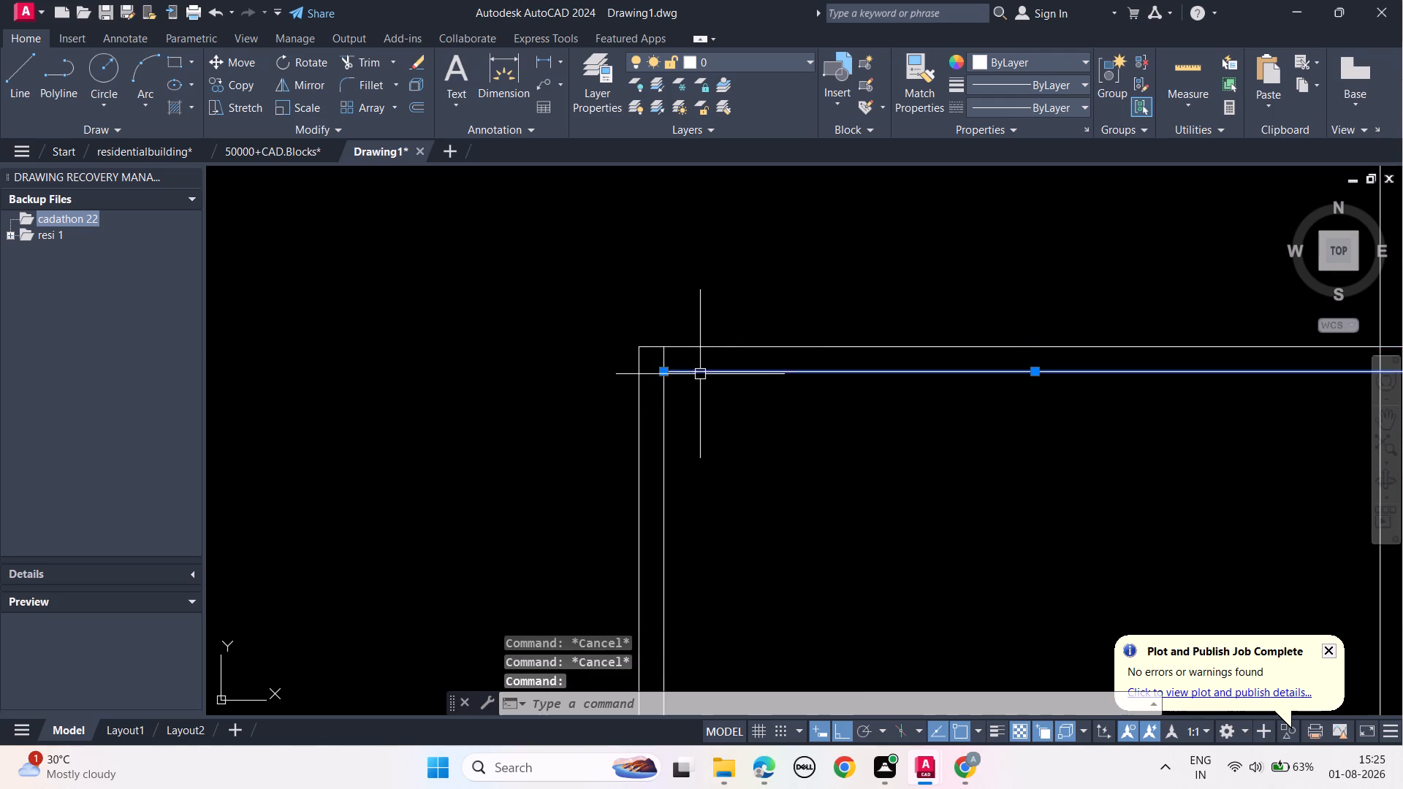
{"action": "left_click", "coordinate": [663, 373]}
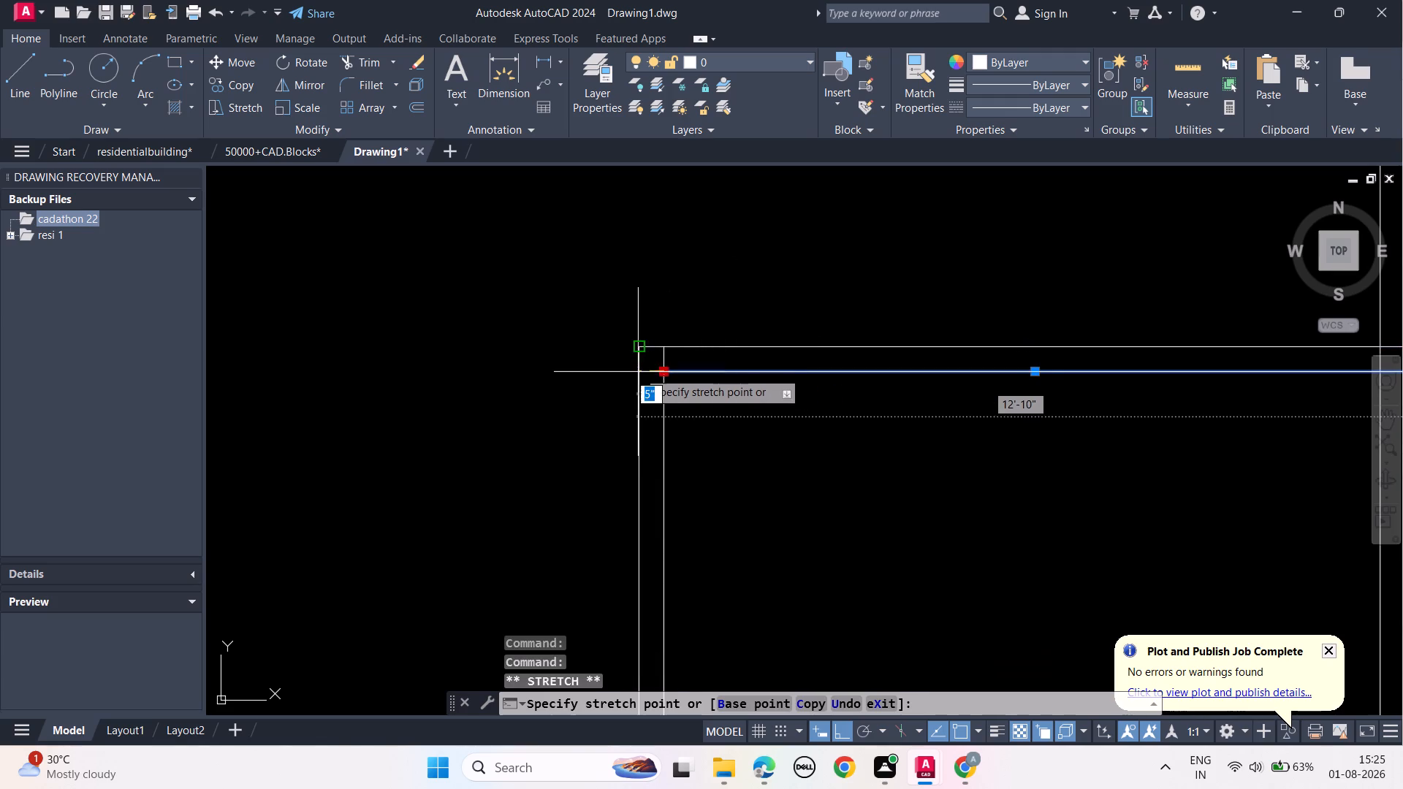
{"action": "left_click", "coordinate": [597, 370]}
{"action": "key", "text": "Escape"}
{"action": "key", "text": "Escape"}
{"action": "key", "text": "Escape"}
{"action": "key", "text": "Escape"}
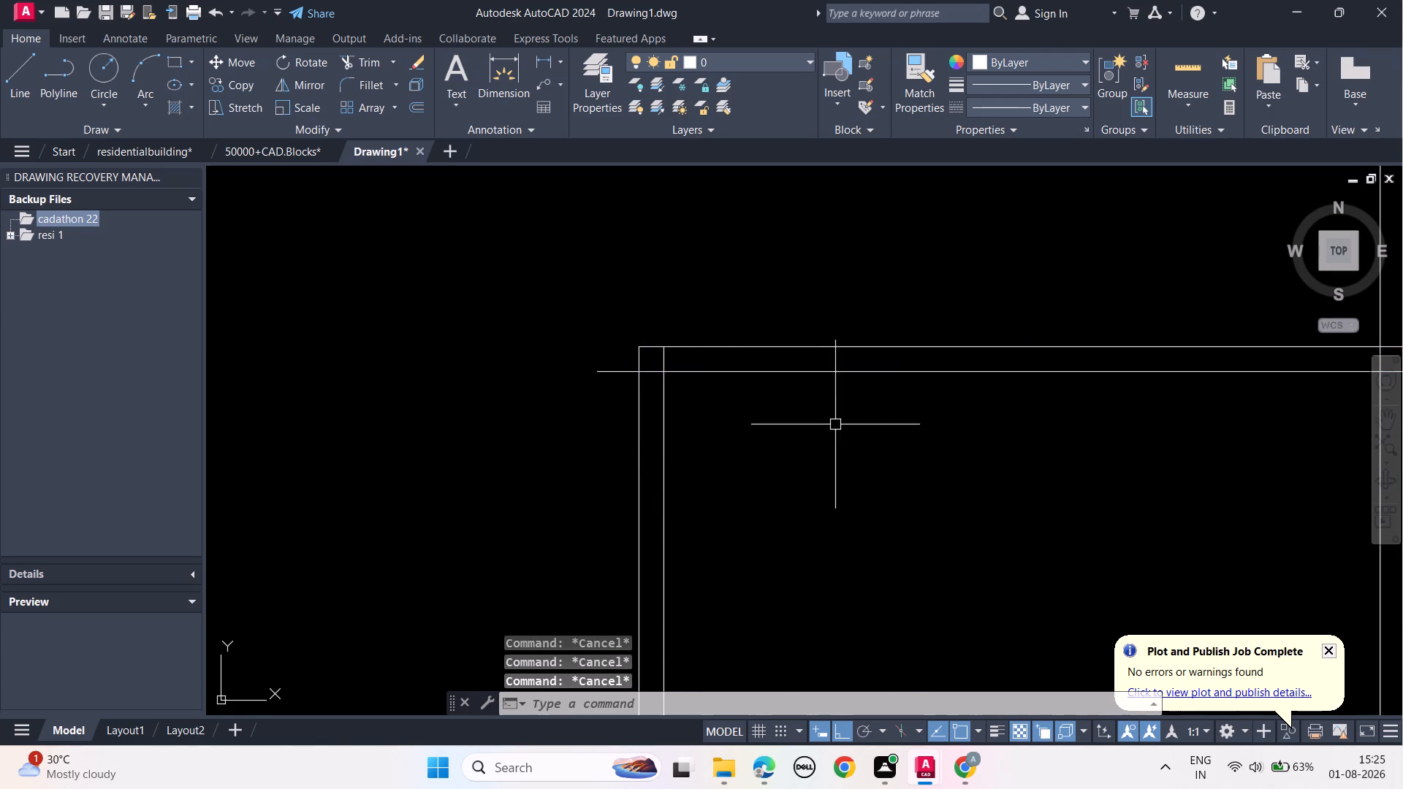
Trim the slab's bottom-edge overhang and the inner line pieces crossing the room's upper-left wall corner.
{"action": "type", "text": "tr"}
{"action": "key", "text": "space"}
{"action": "left_click", "coordinate": [608, 372]}
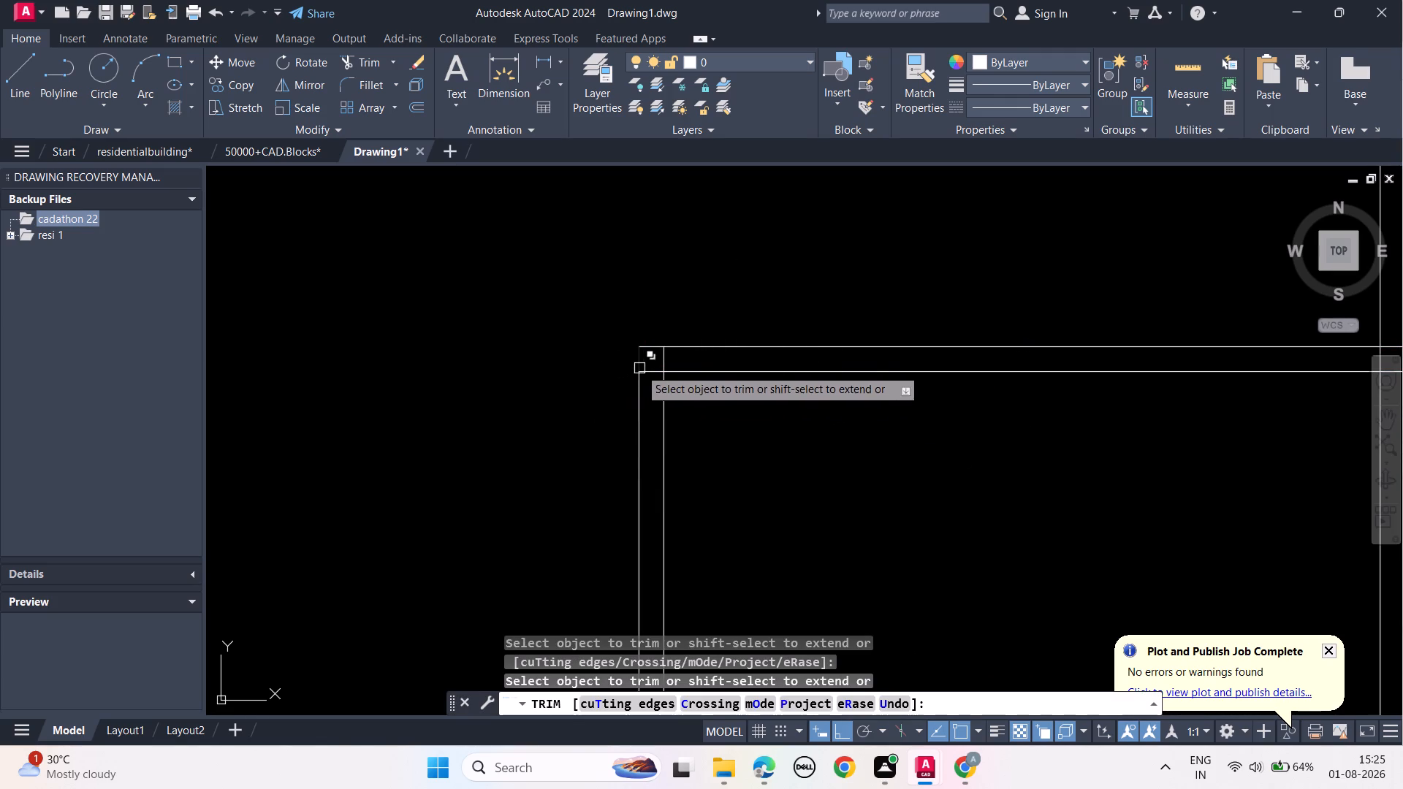
{"action": "left_click", "coordinate": [655, 374]}
{"action": "left_click", "coordinate": [660, 364]}
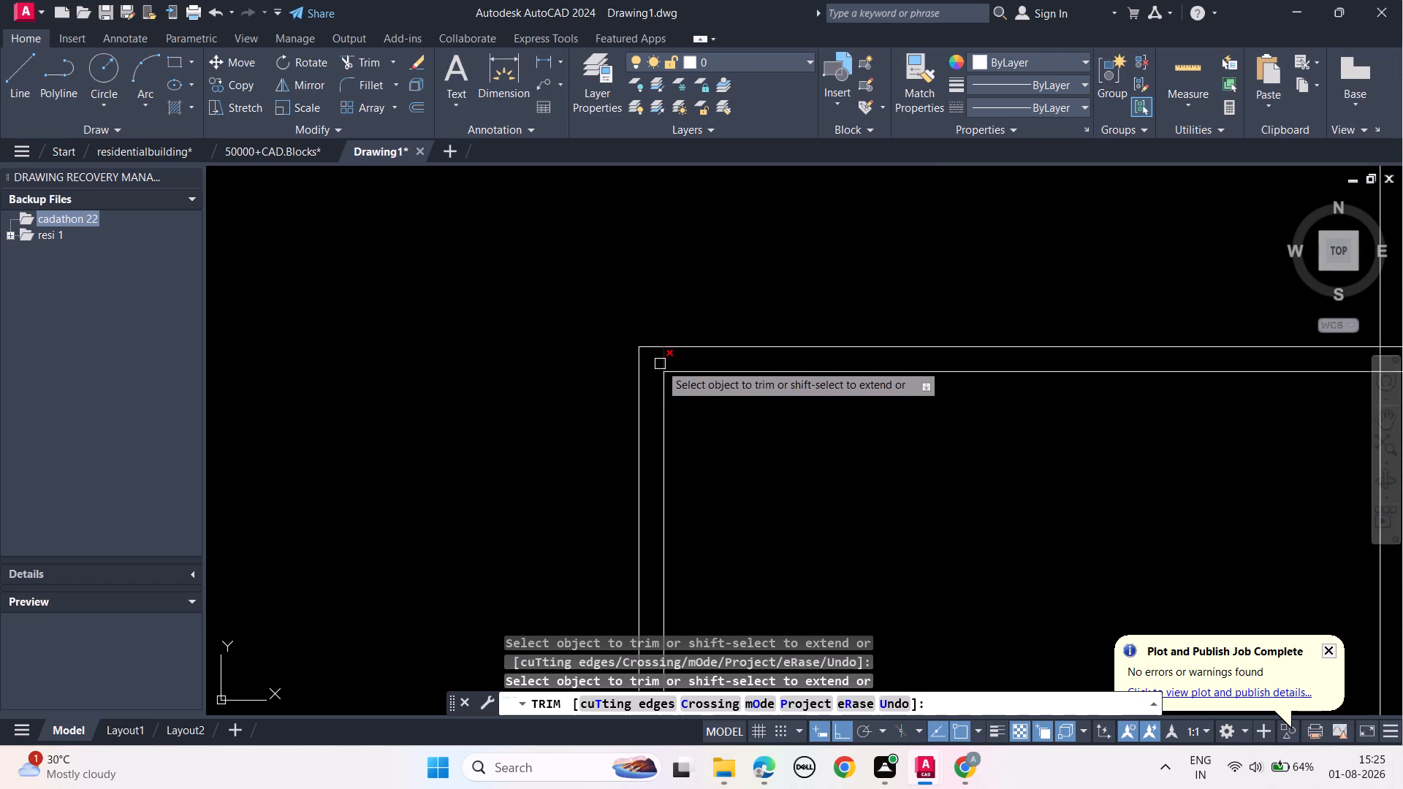
{"action": "key", "text": "Escape"}
{"action": "key", "text": "Escape"}
{"action": "key", "text": "Escape"}
Add a vertical linear dimension beside the right wall, from the topmost slab's underside to the room's upper slab top.
{"action": "scroll", "coordinate": [701, 358], "scroll_direction": "down", "scroll_amount": 3}
{"action": "middle_click_drag", "start_coordinate": [770, 443], "coordinate": [675, 552]}
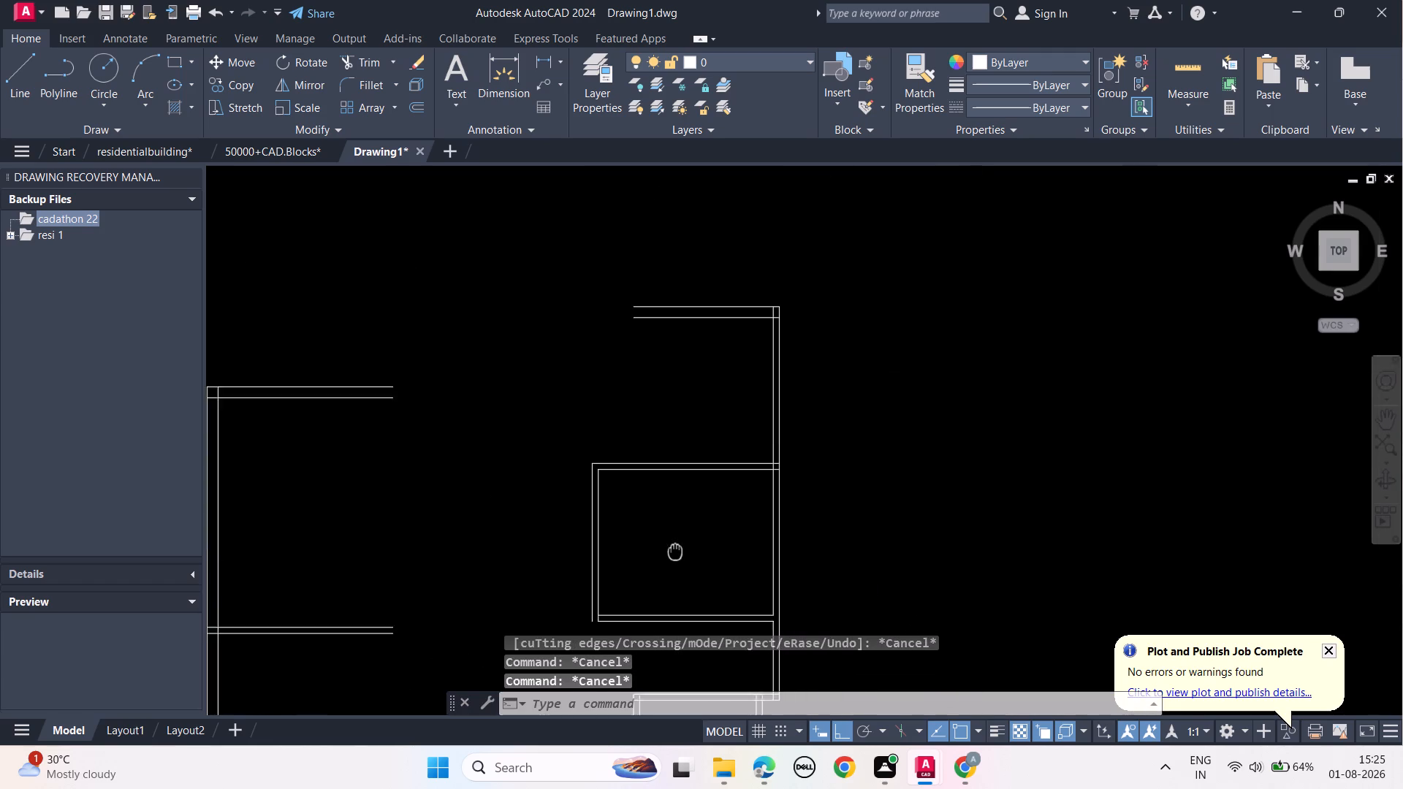
{"action": "middle_click_drag", "start_coordinate": [675, 552], "coordinate": [675, 553]}
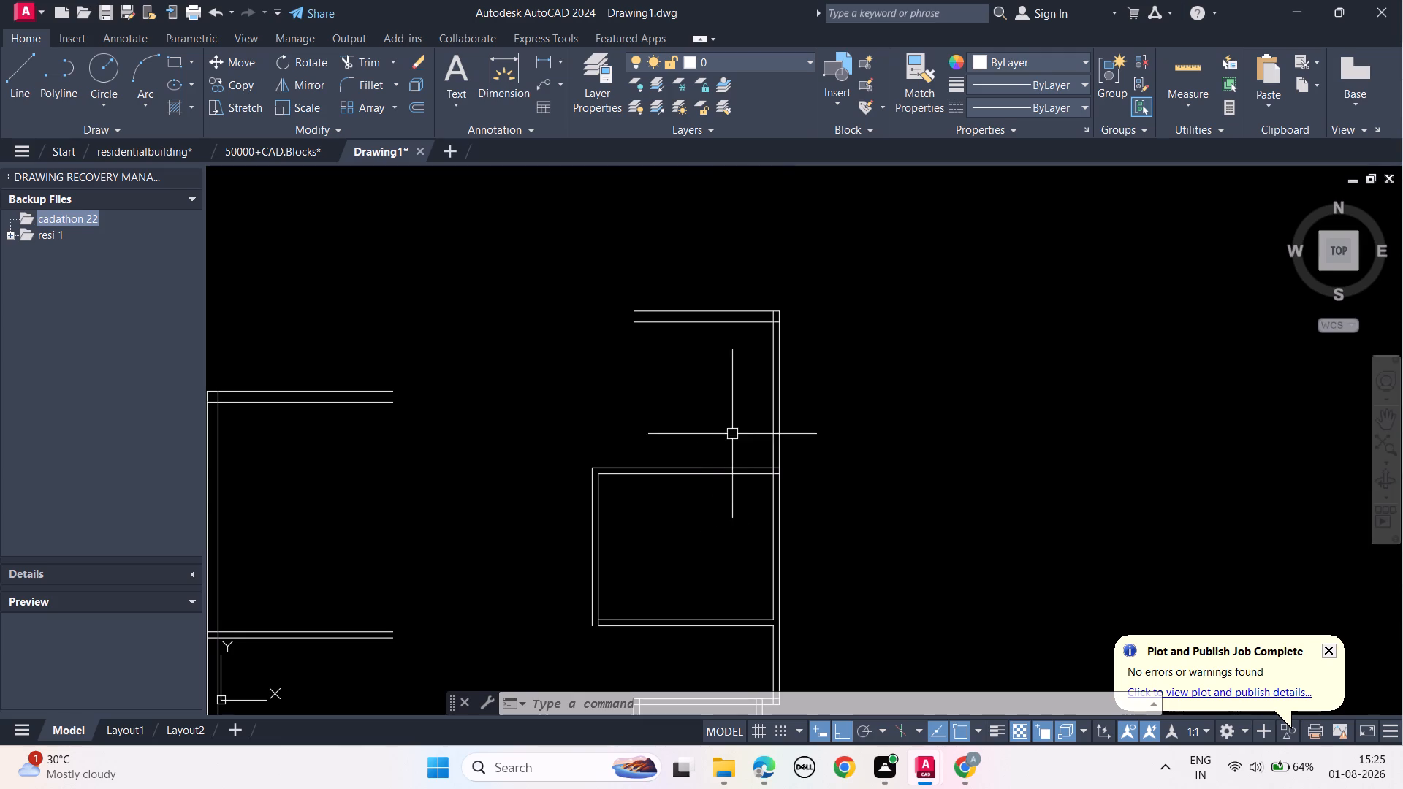
{"action": "scroll", "coordinate": [767, 472], "scroll_direction": "up", "scroll_amount": 2}
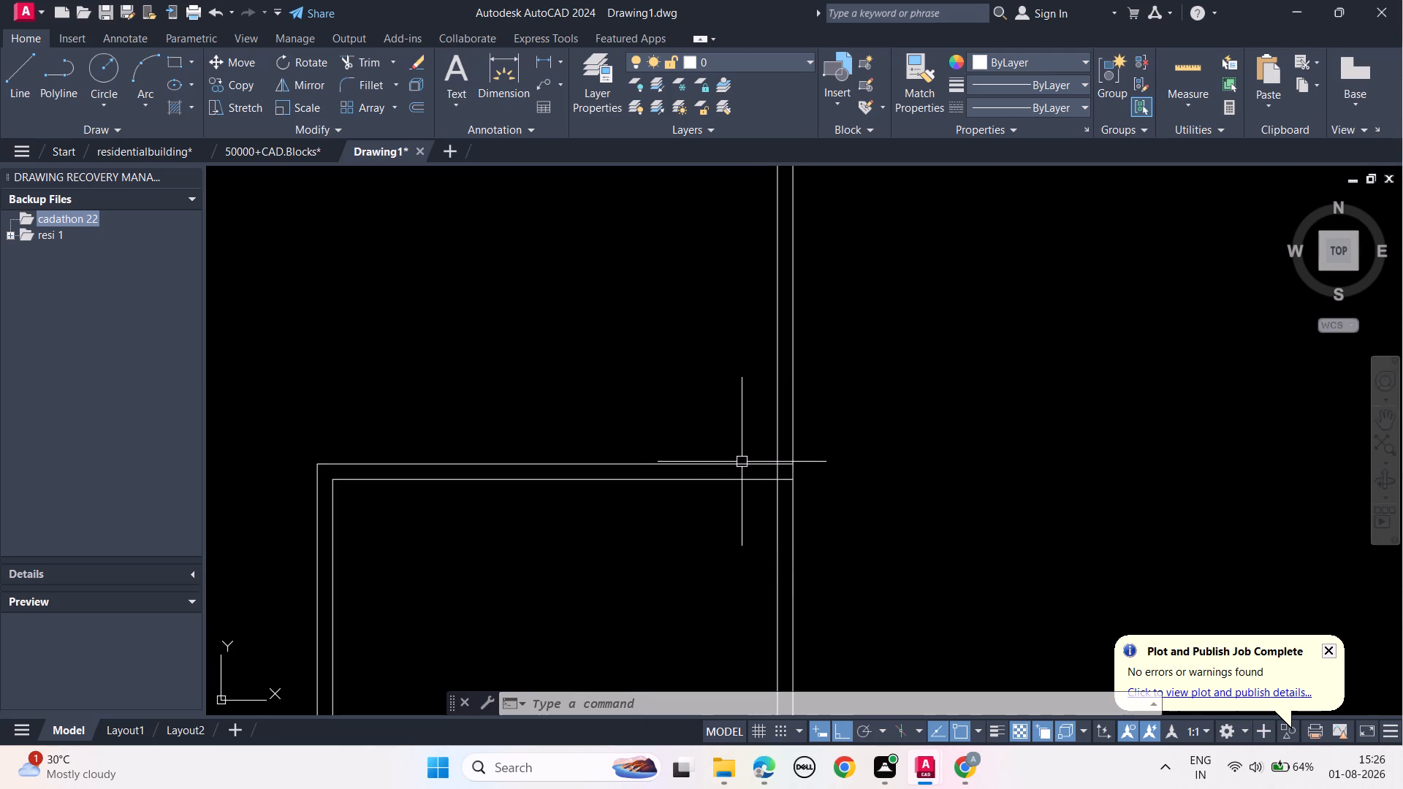
{"action": "scroll", "coordinate": [680, 425], "scroll_direction": "down", "scroll_amount": 1}
{"action": "middle_click_drag", "start_coordinate": [655, 378], "coordinate": [671, 430]}
{"action": "scroll", "coordinate": [655, 378], "scroll_direction": "down", "scroll_amount": 1}
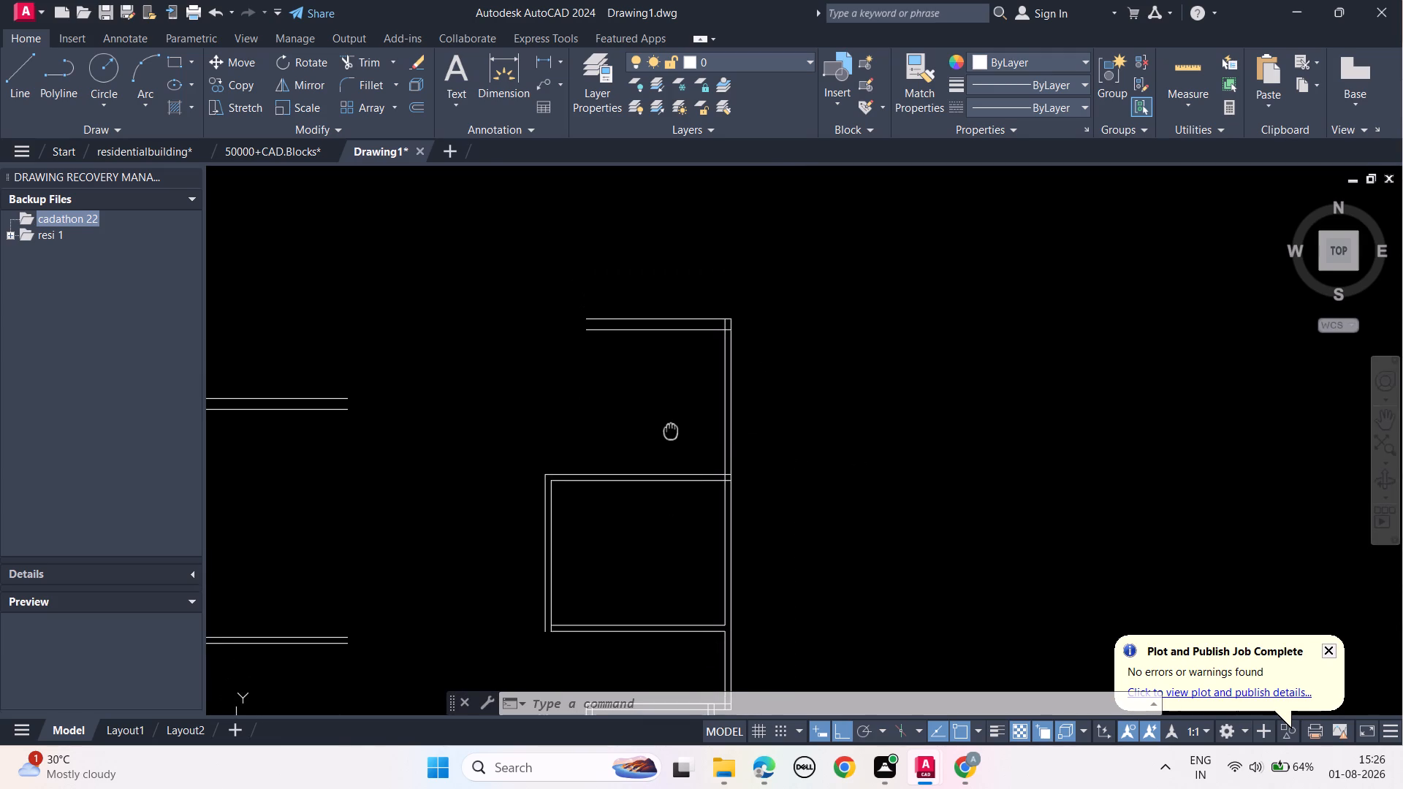
{"action": "left_click", "coordinate": [506, 69]}
{"action": "scroll", "coordinate": [685, 376], "scroll_direction": "up", "scroll_amount": 2}
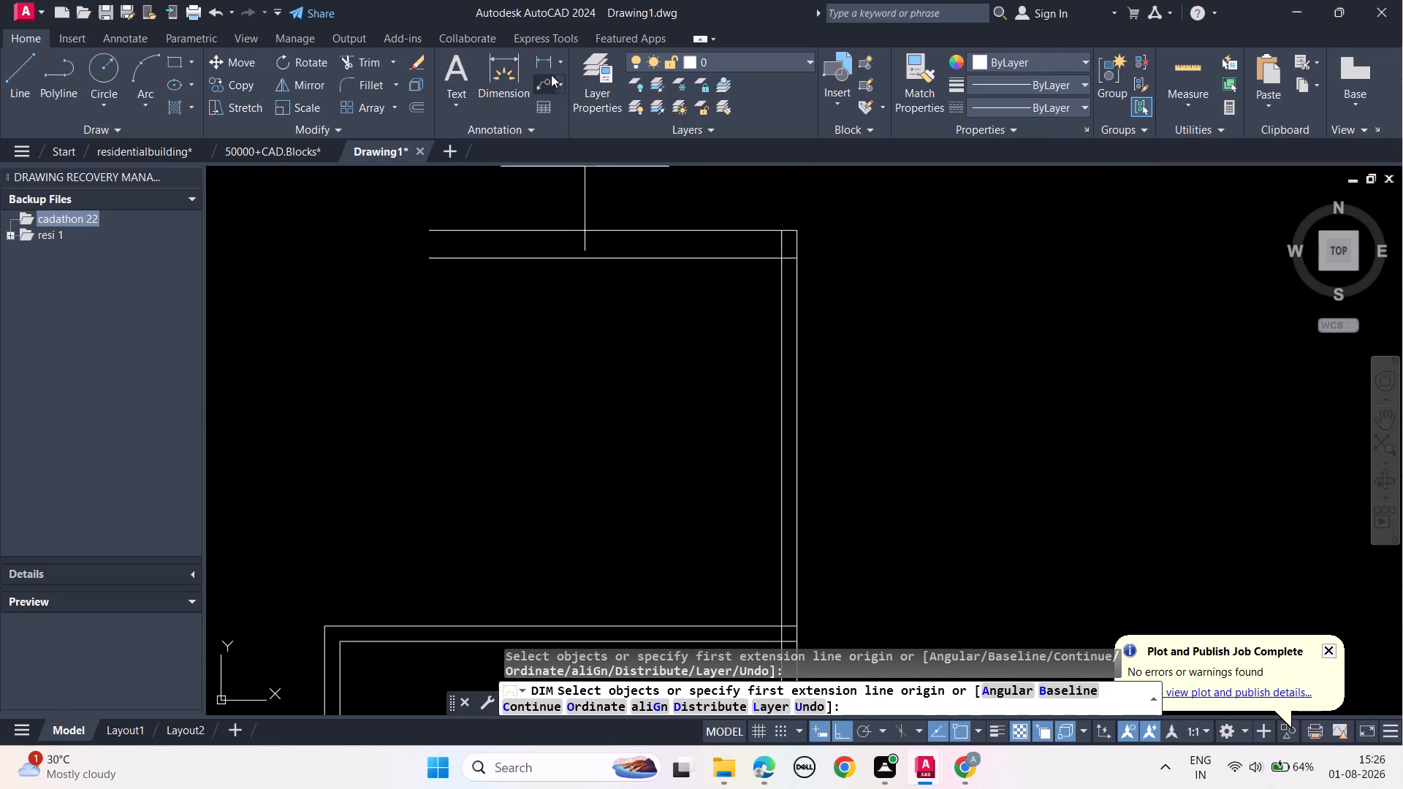
{"action": "left_click", "coordinate": [558, 58]}
{"action": "left_click", "coordinate": [572, 91]}
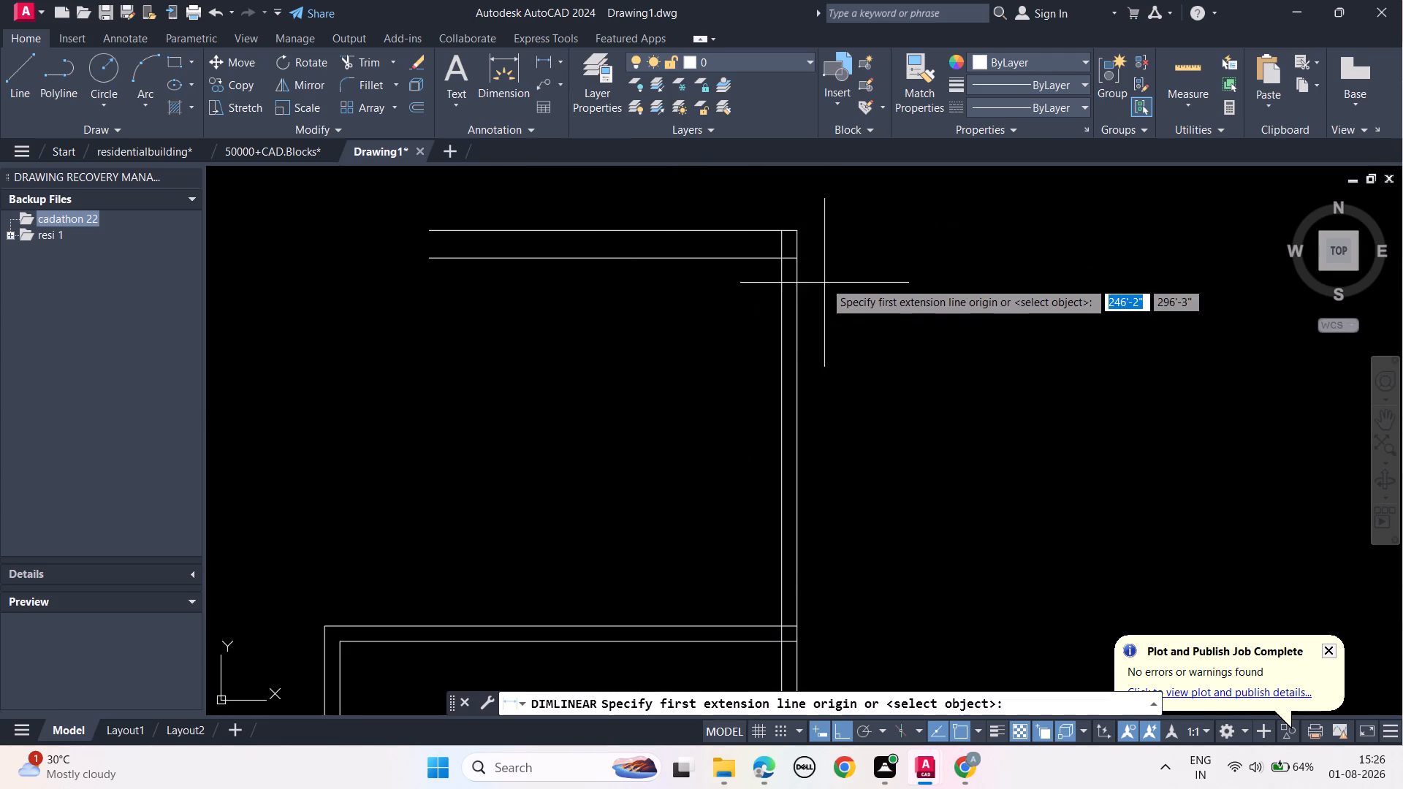
{"action": "scroll", "coordinate": [786, 258], "scroll_direction": "up", "scroll_amount": 3}
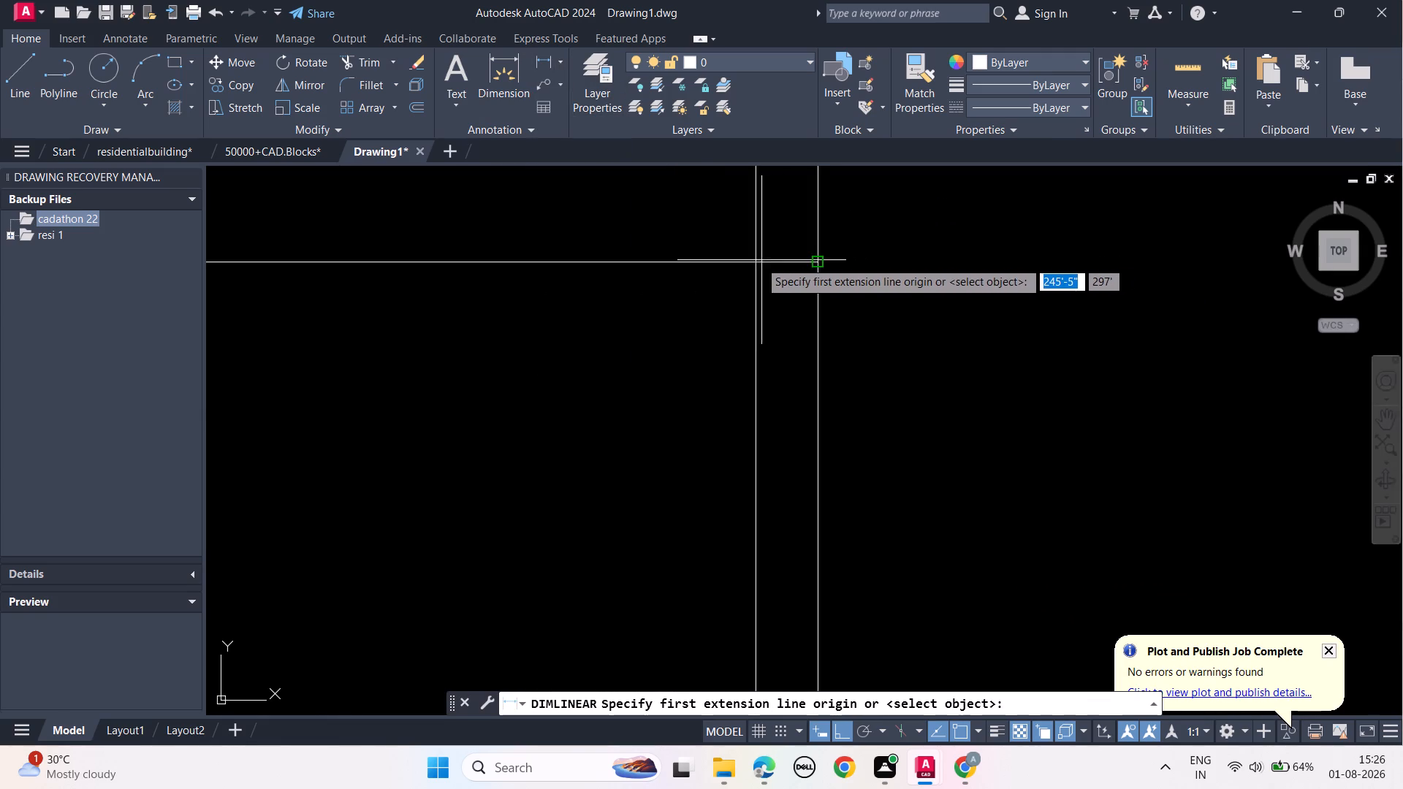
{"action": "left_click", "coordinate": [815, 259]}
{"action": "middle_click_drag", "start_coordinate": [821, 432], "coordinate": [805, 172]}
{"action": "scroll", "coordinate": [788, 195], "scroll_direction": "down", "scroll_amount": 3}
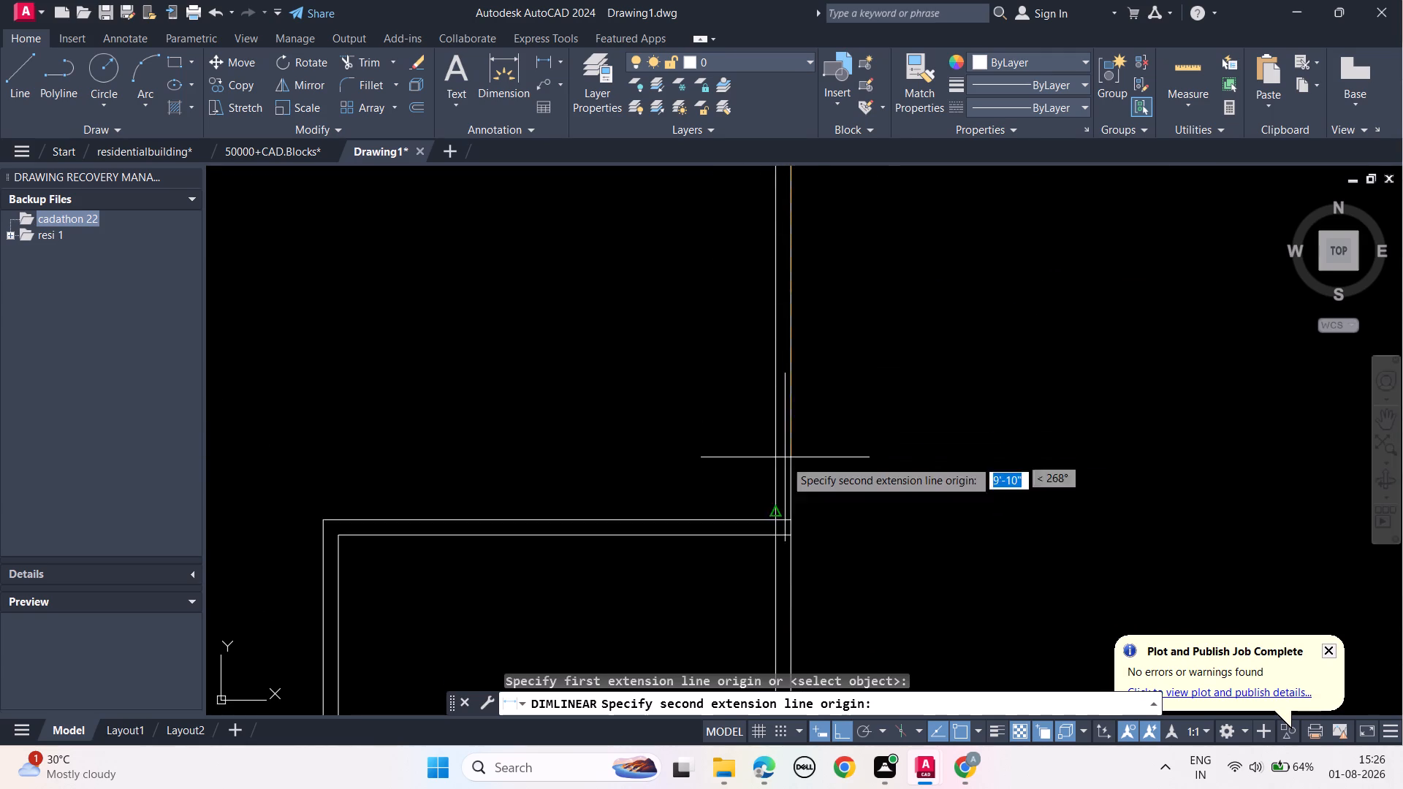
{"action": "scroll", "coordinate": [788, 496], "scroll_direction": "up", "scroll_amount": 2}
{"action": "left_click", "coordinate": [789, 557]}
{"action": "left_click", "coordinate": [884, 533]}
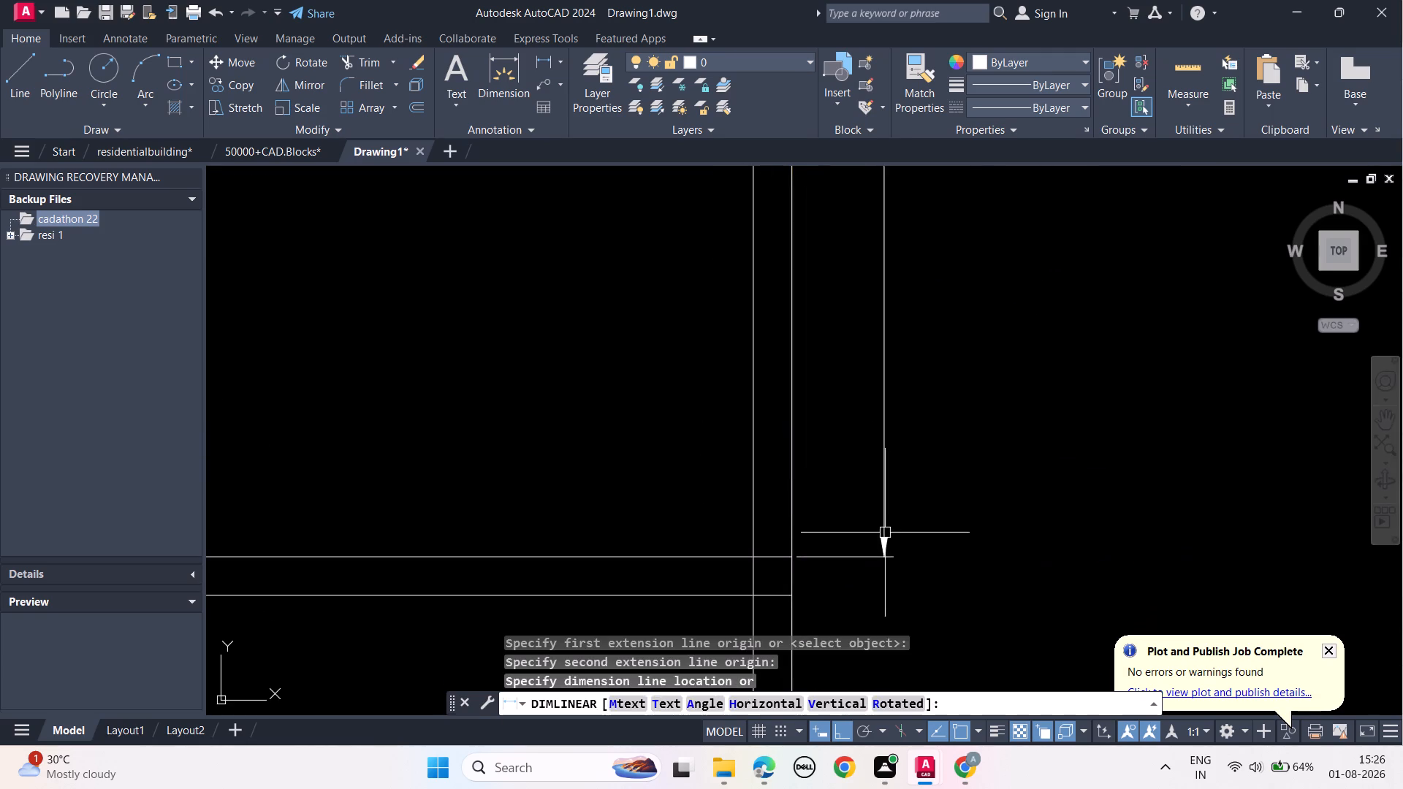
{"action": "scroll", "coordinate": [928, 489], "scroll_direction": "down", "scroll_amount": 2}
{"action": "middle_click_drag", "start_coordinate": [1019, 425], "coordinate": [995, 549]}
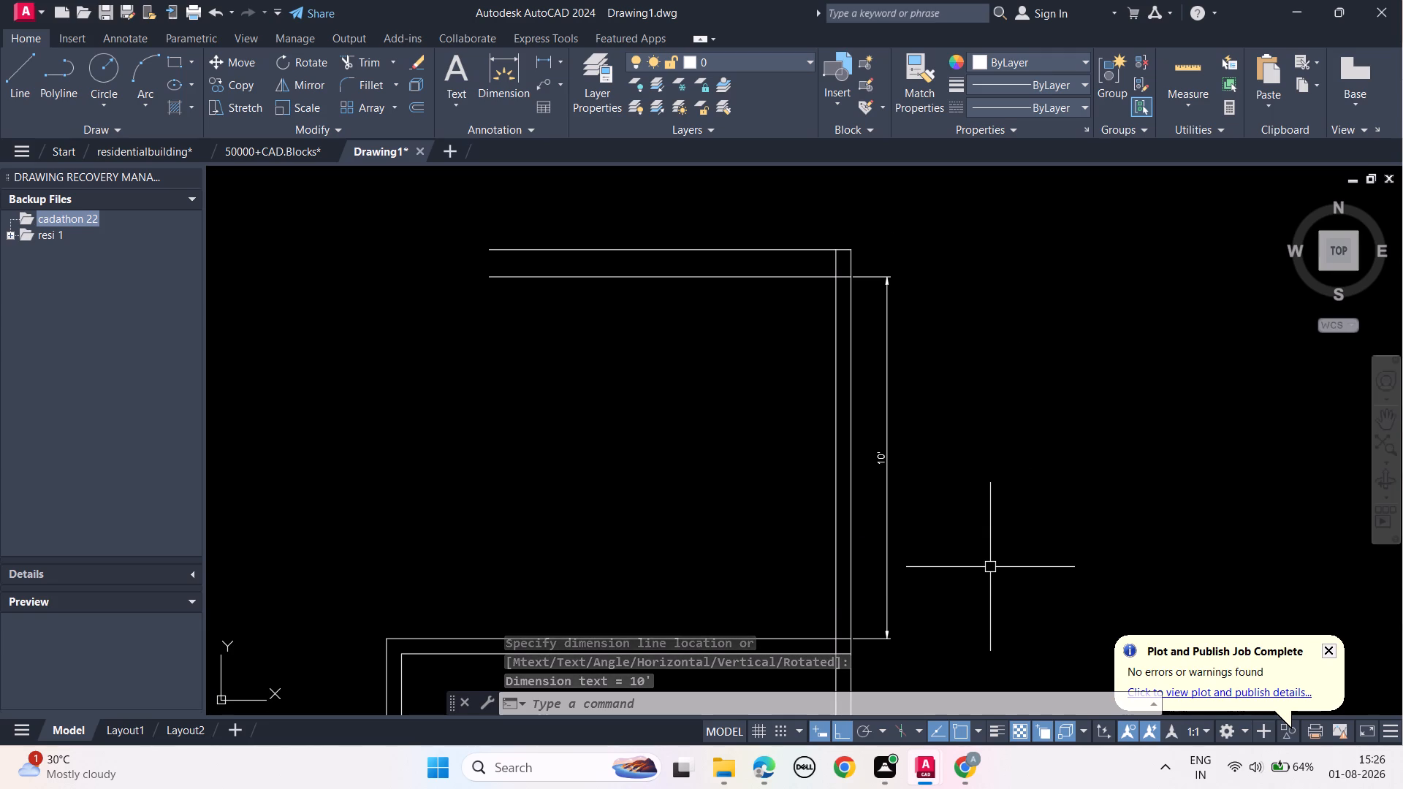
{"action": "key", "text": "Escape"}
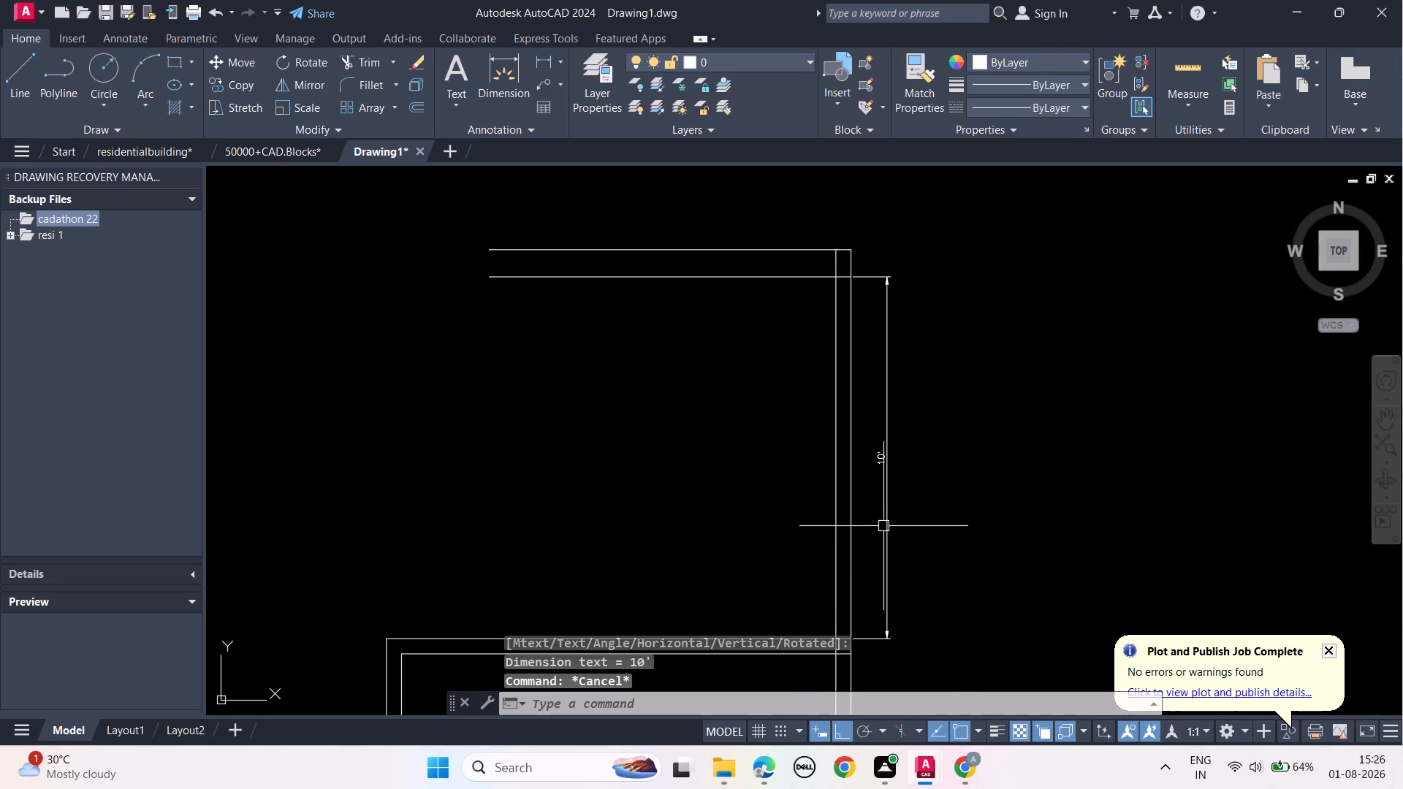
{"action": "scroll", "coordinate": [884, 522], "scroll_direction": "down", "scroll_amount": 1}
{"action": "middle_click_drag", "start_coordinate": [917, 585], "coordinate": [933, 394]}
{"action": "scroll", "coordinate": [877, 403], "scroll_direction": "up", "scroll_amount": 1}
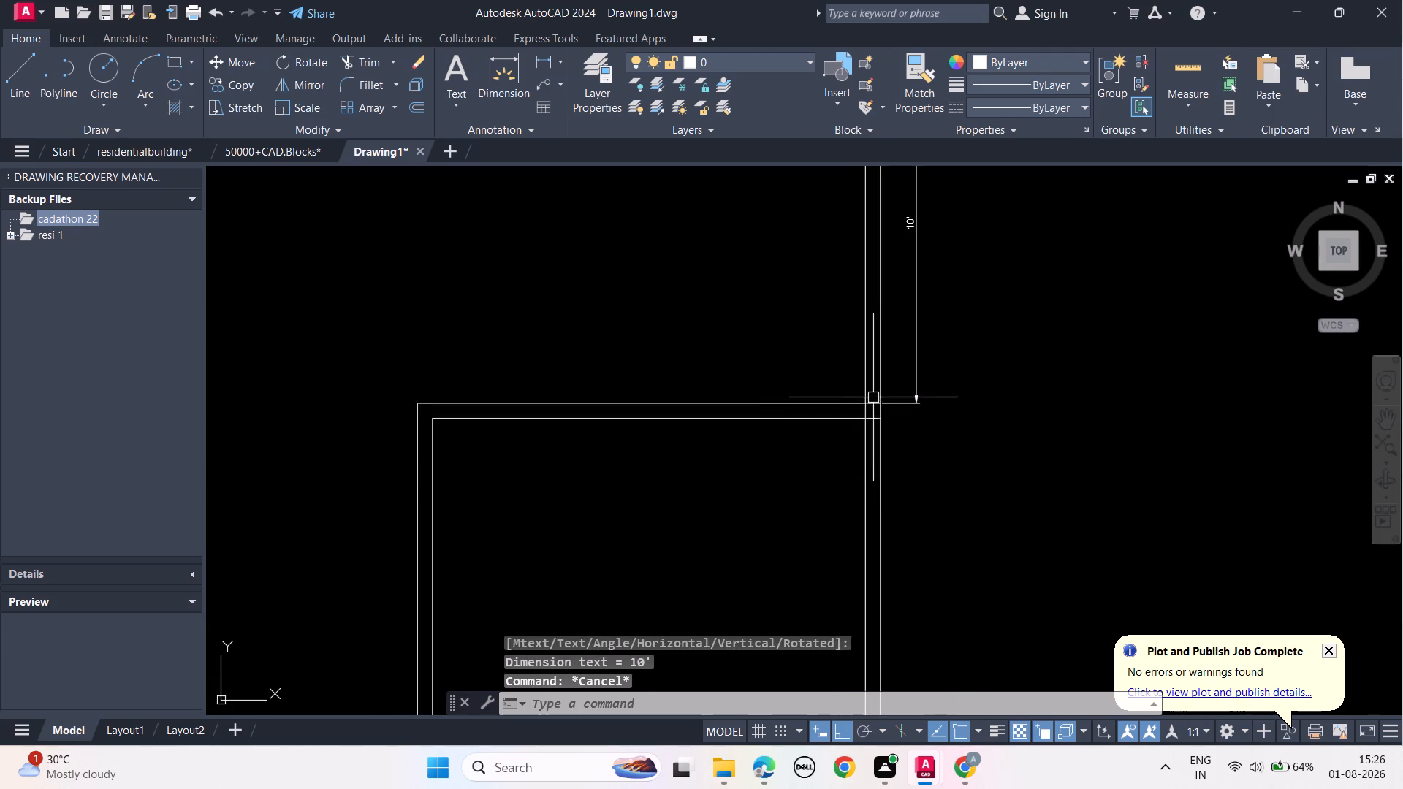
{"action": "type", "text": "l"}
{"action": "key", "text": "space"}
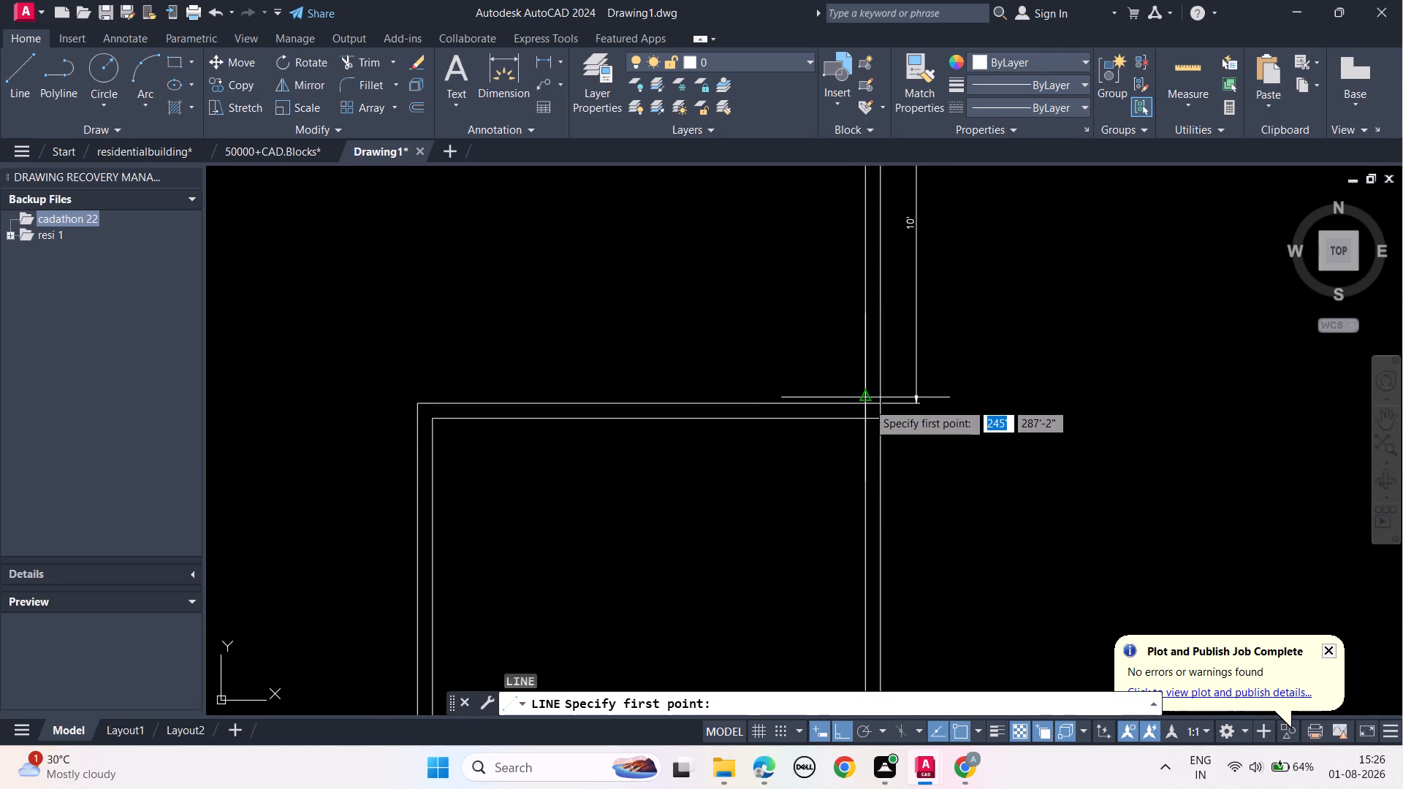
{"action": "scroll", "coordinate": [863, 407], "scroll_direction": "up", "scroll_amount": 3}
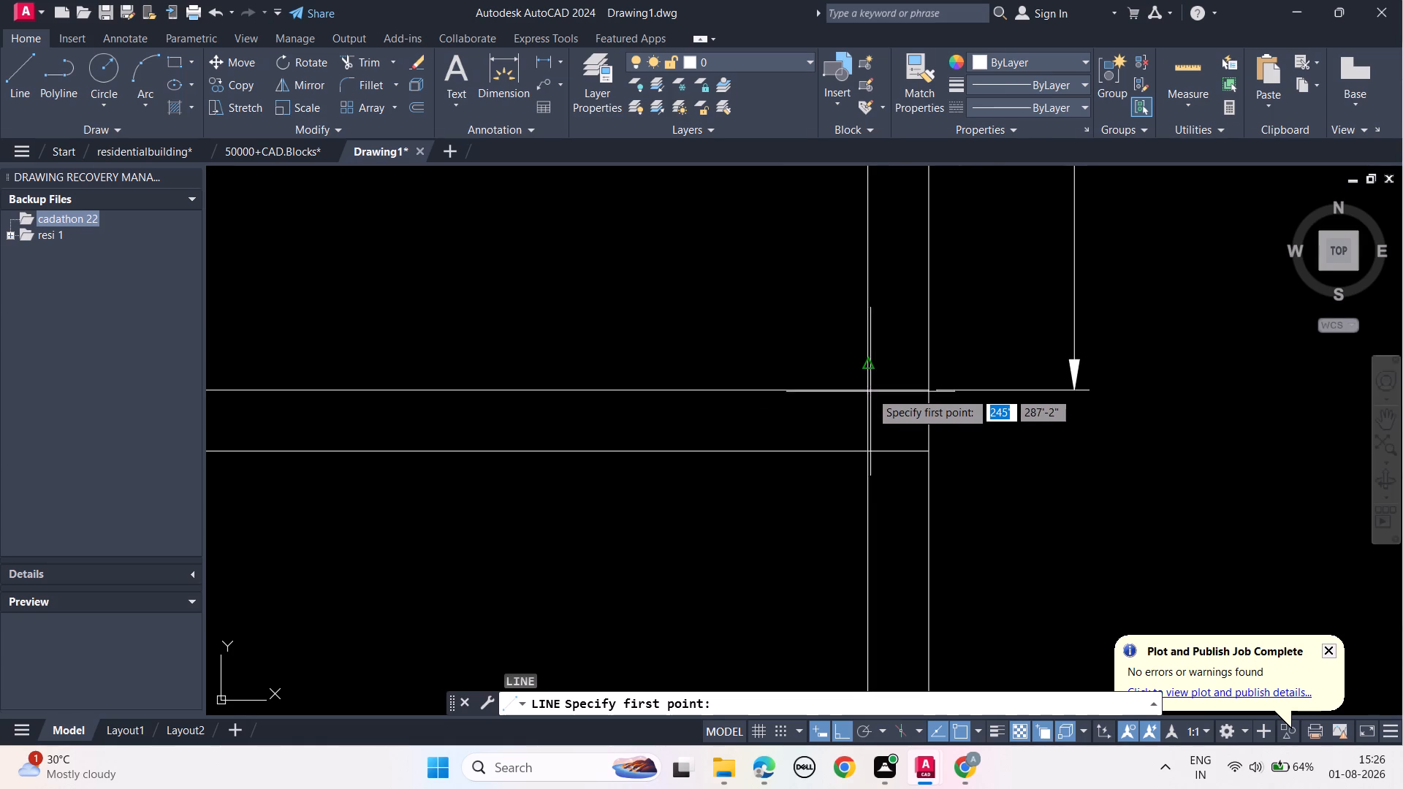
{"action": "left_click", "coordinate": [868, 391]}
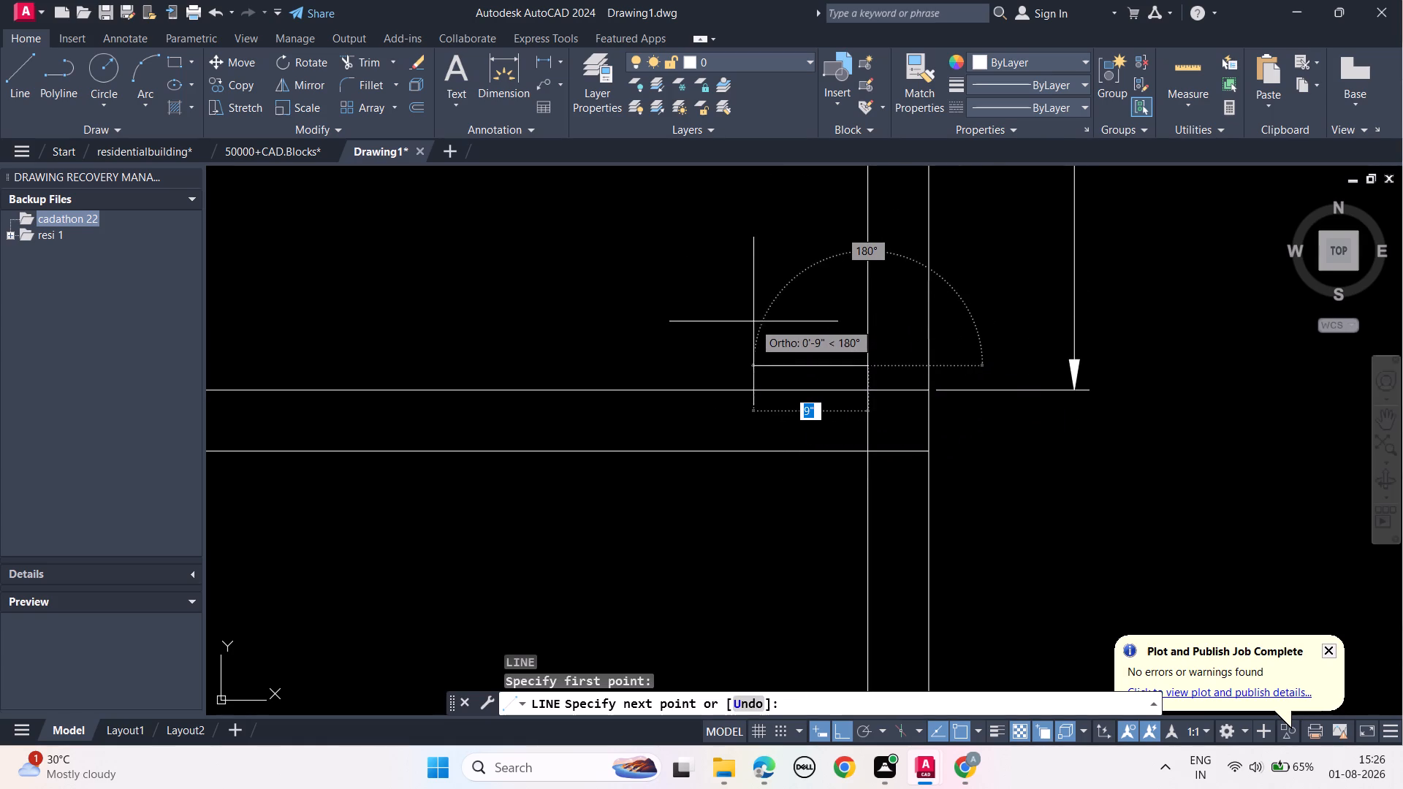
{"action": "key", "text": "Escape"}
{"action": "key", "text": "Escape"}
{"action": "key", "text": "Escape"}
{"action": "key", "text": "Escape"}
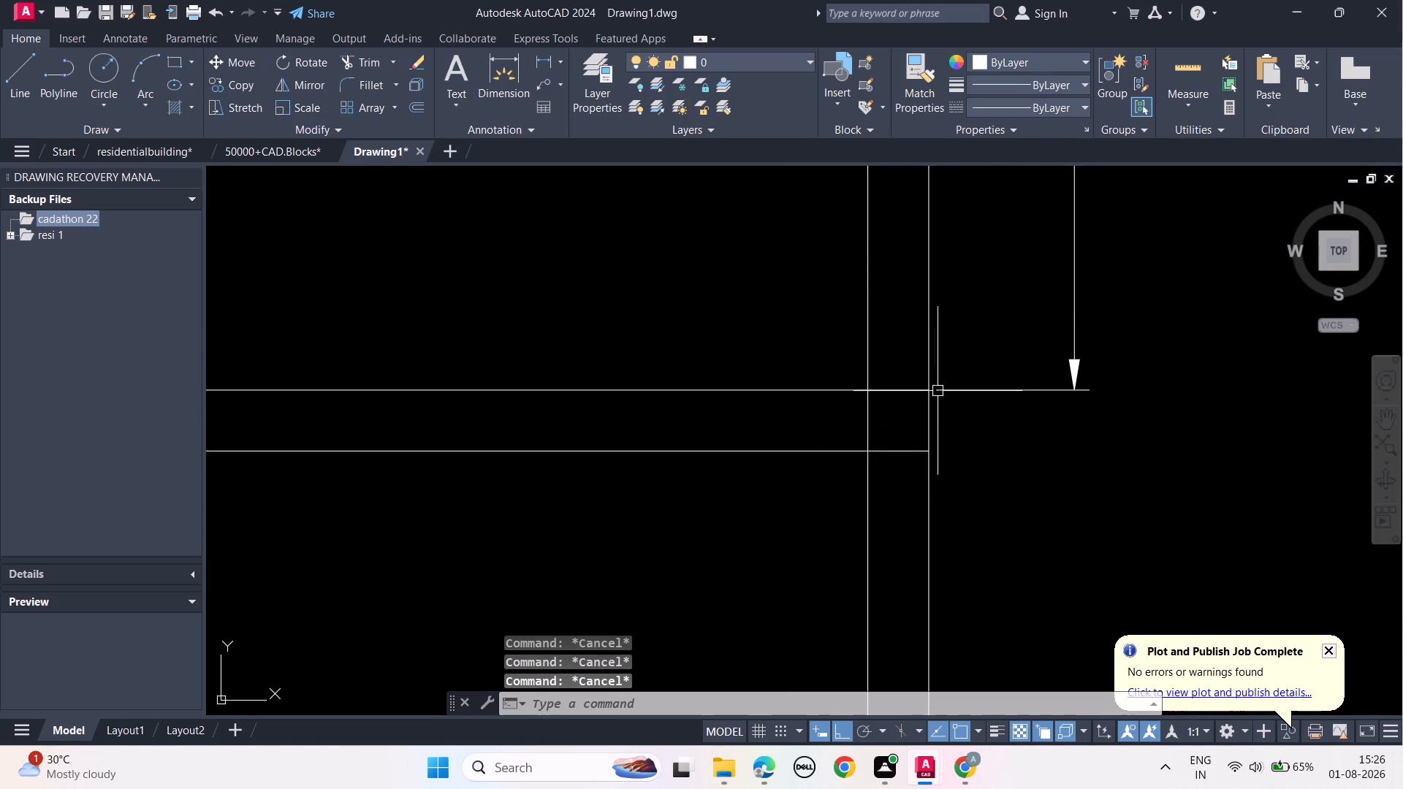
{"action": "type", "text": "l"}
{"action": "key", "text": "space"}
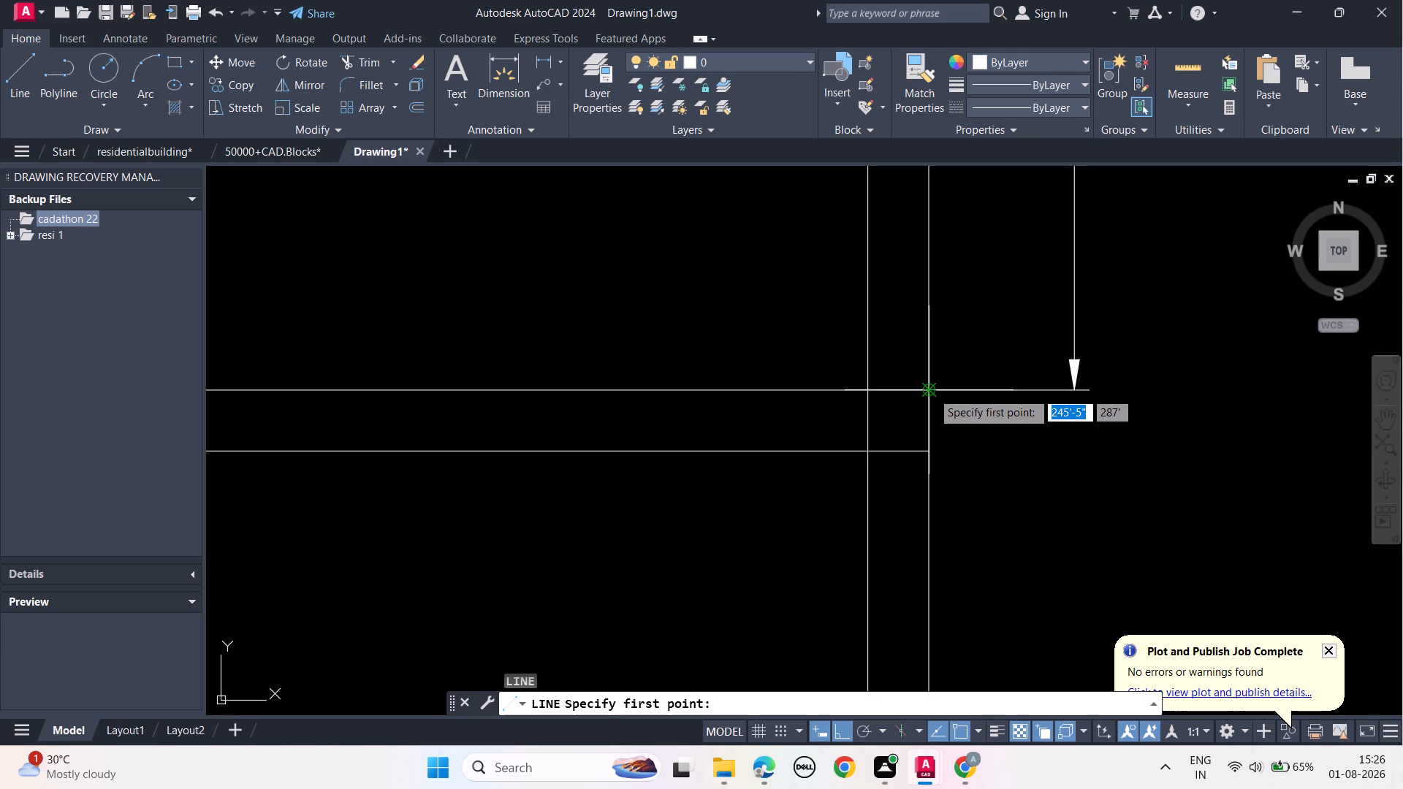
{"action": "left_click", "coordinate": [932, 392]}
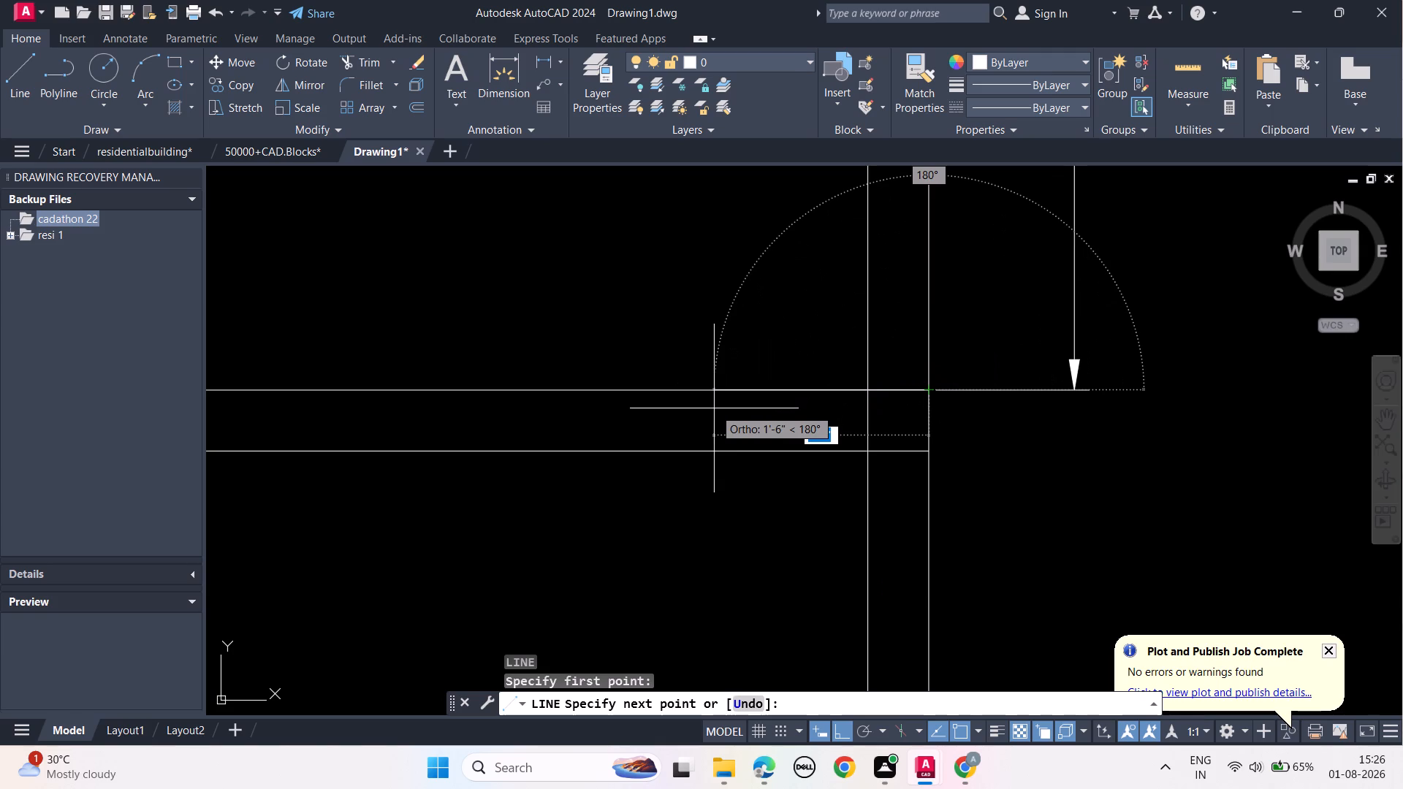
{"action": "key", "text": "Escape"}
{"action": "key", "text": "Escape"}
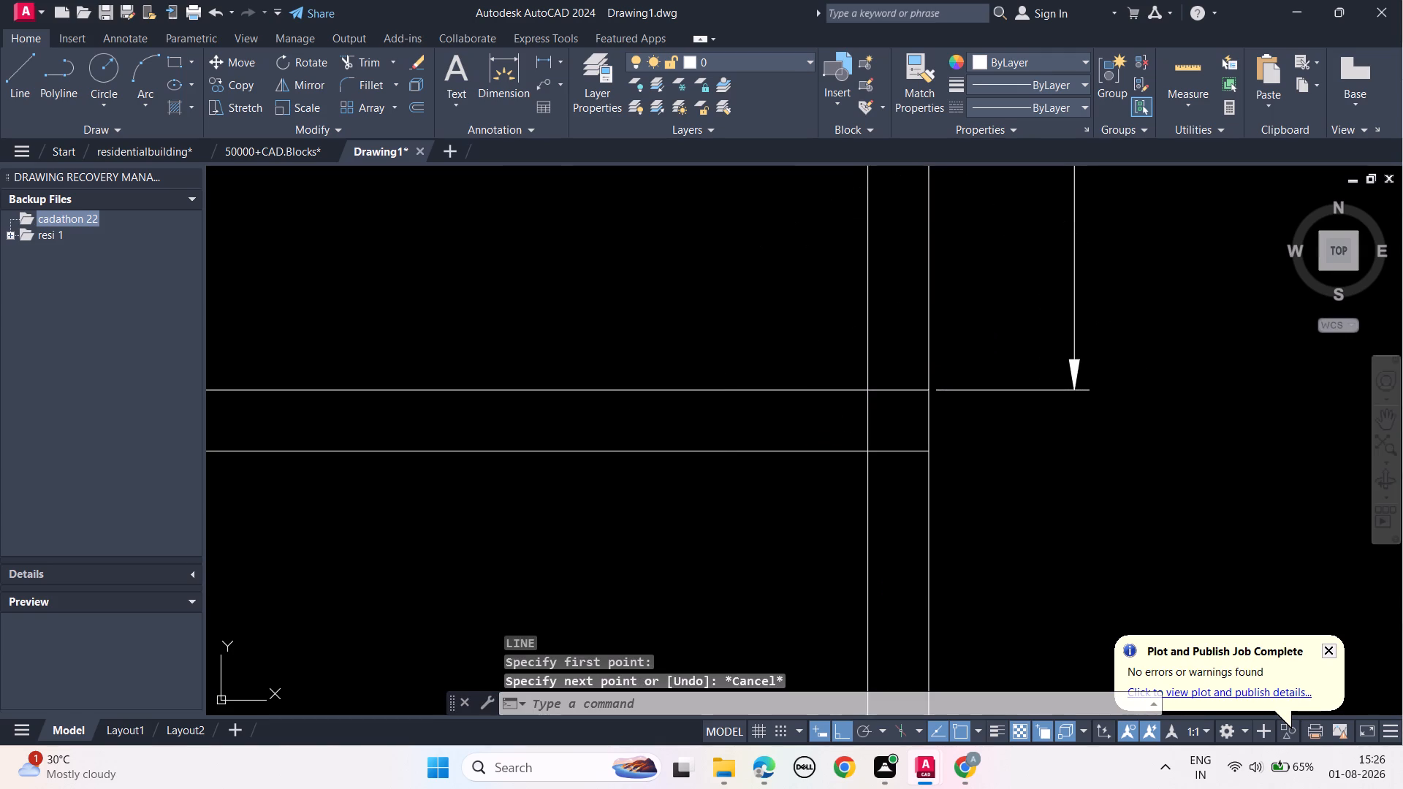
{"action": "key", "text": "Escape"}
Add a horizontal linear dimension below the topmost slab, from its underside's left end to the outer face of the right wall.
{"action": "scroll", "coordinate": [713, 411], "scroll_direction": "down", "scroll_amount": 3}
{"action": "middle_click_drag", "start_coordinate": [701, 552], "coordinate": [733, 708]}
{"action": "middle_click_drag", "start_coordinate": [704, 408], "coordinate": [839, 435]}
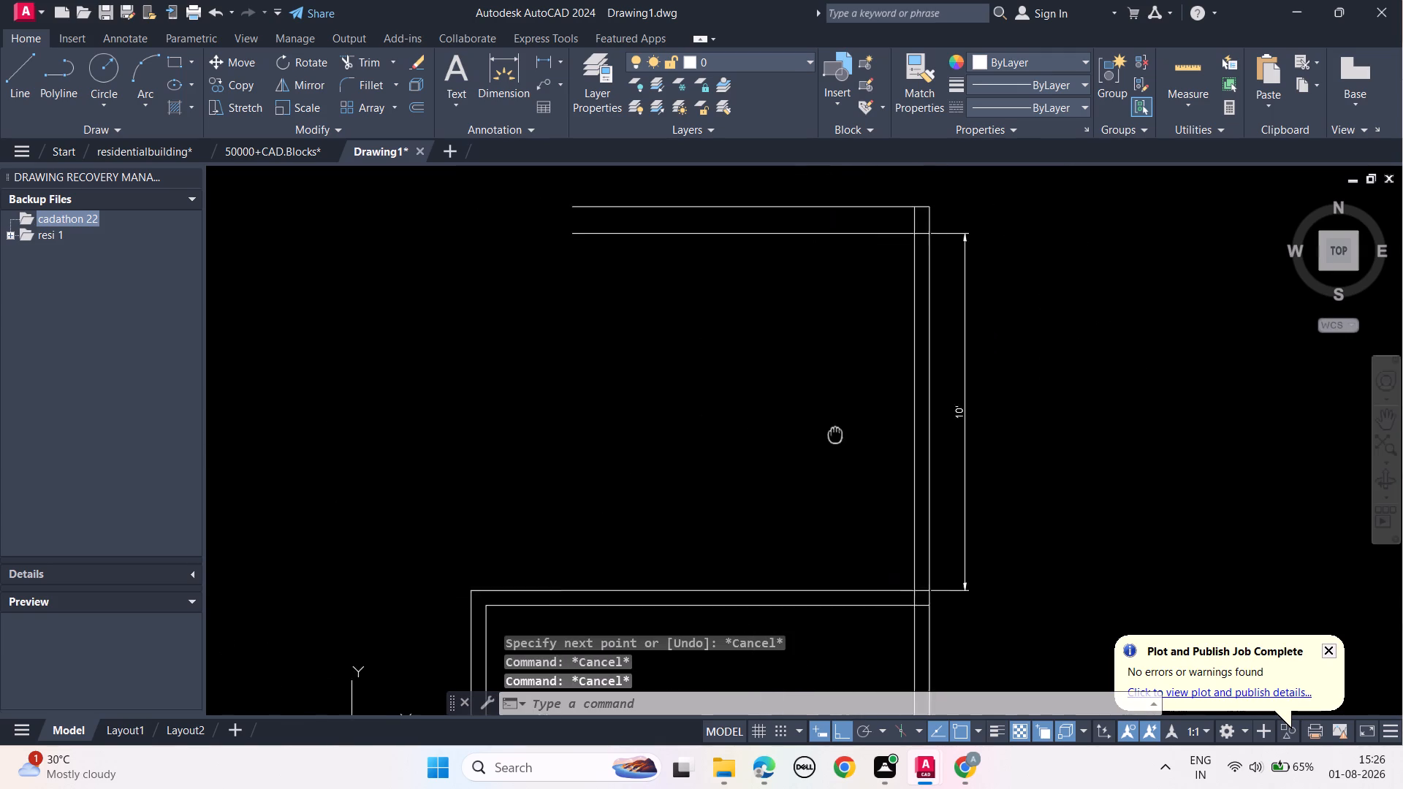
{"action": "middle_click_drag", "start_coordinate": [839, 435], "coordinate": [878, 466]}
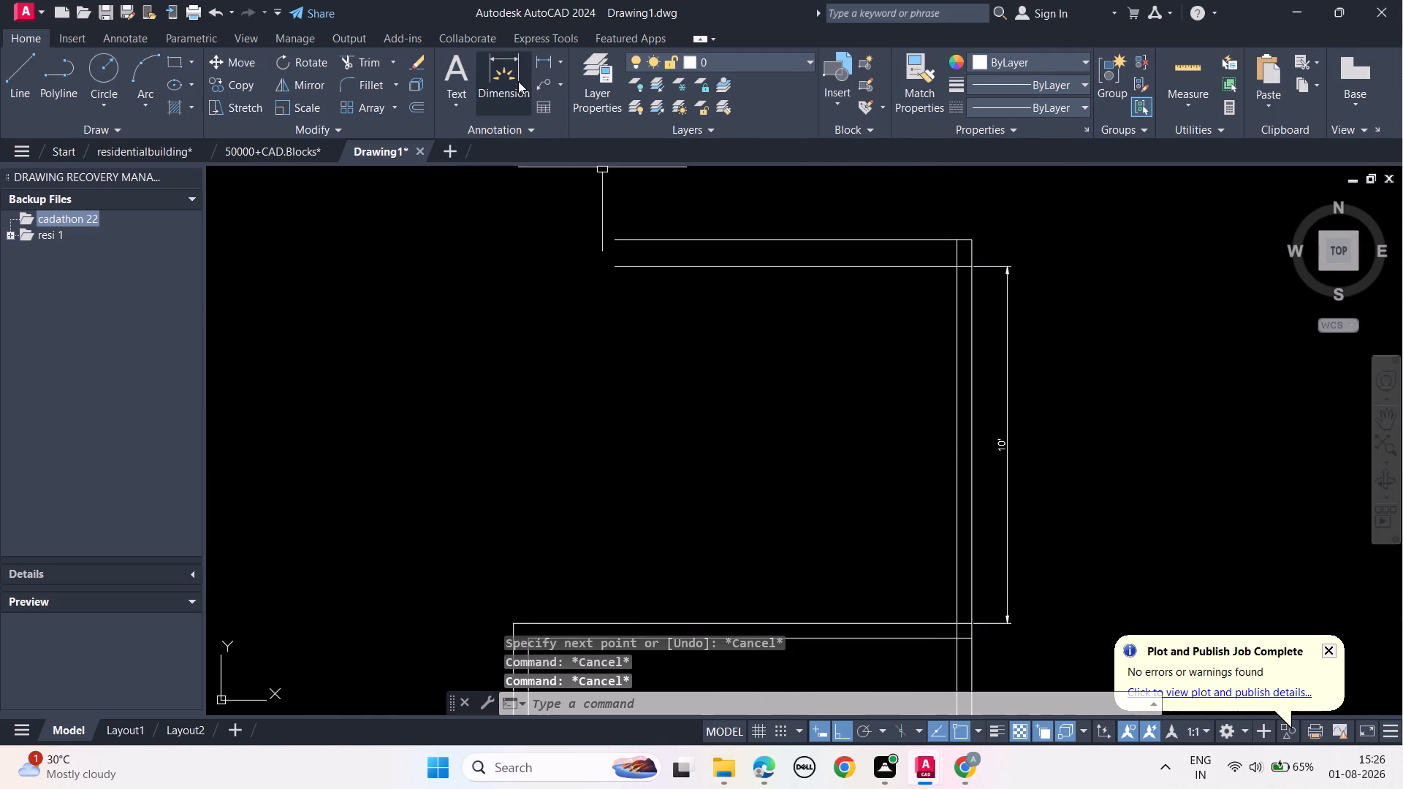
{"action": "left_click", "coordinate": [510, 78]}
{"action": "left_click", "coordinate": [620, 265]}
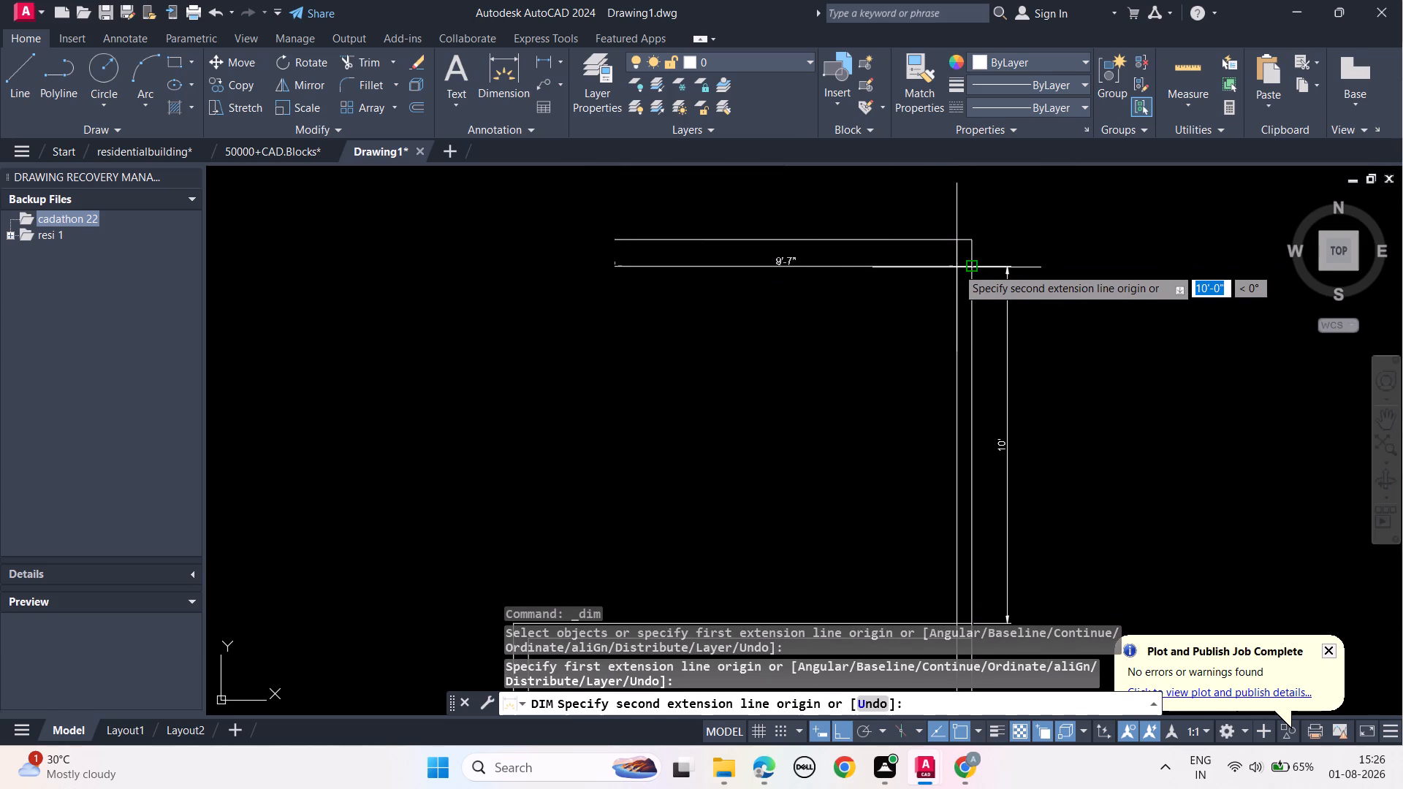
{"action": "scroll", "coordinate": [955, 266], "scroll_direction": "up", "scroll_amount": 2}
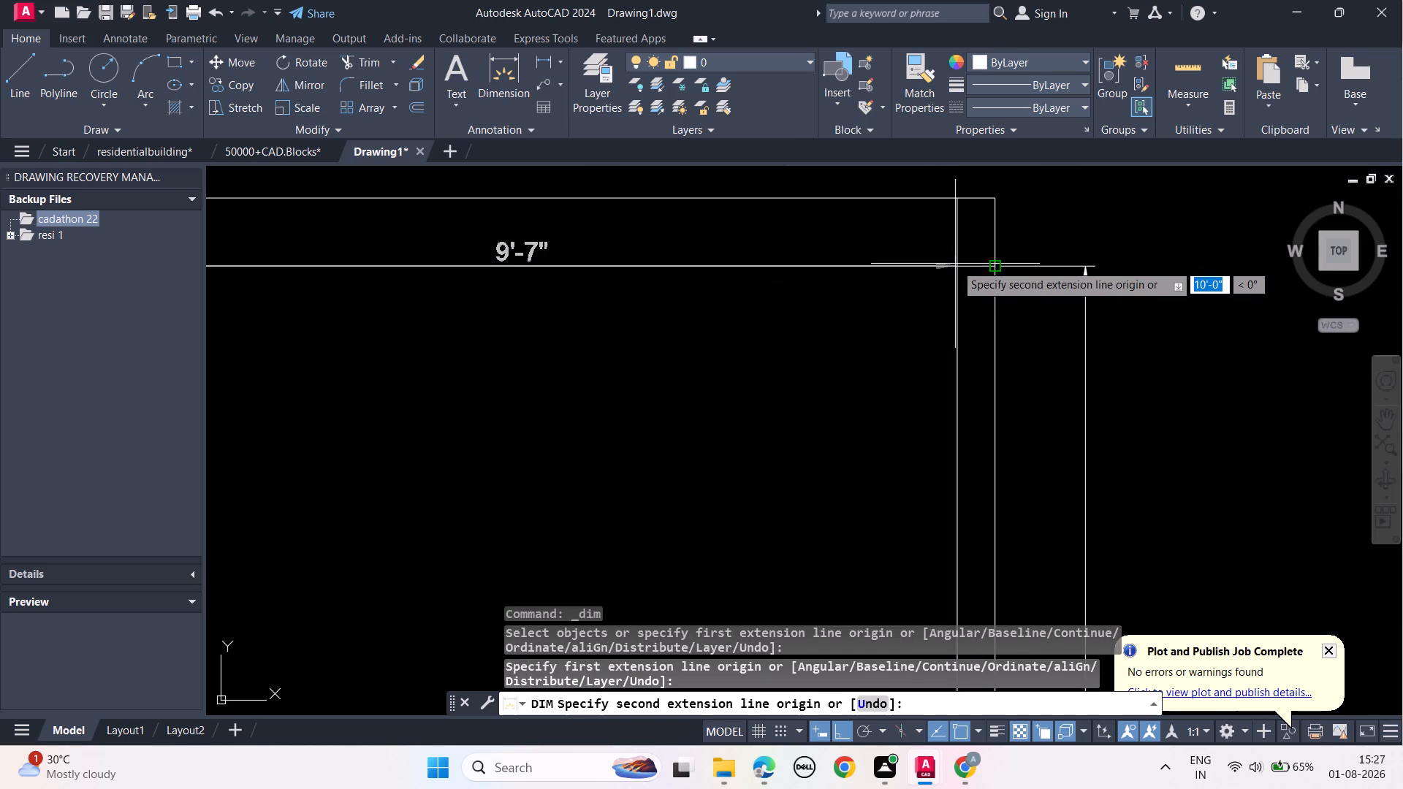
{"action": "left_click", "coordinate": [997, 265]}
{"action": "scroll", "coordinate": [911, 322], "scroll_direction": "down", "scroll_amount": 2}
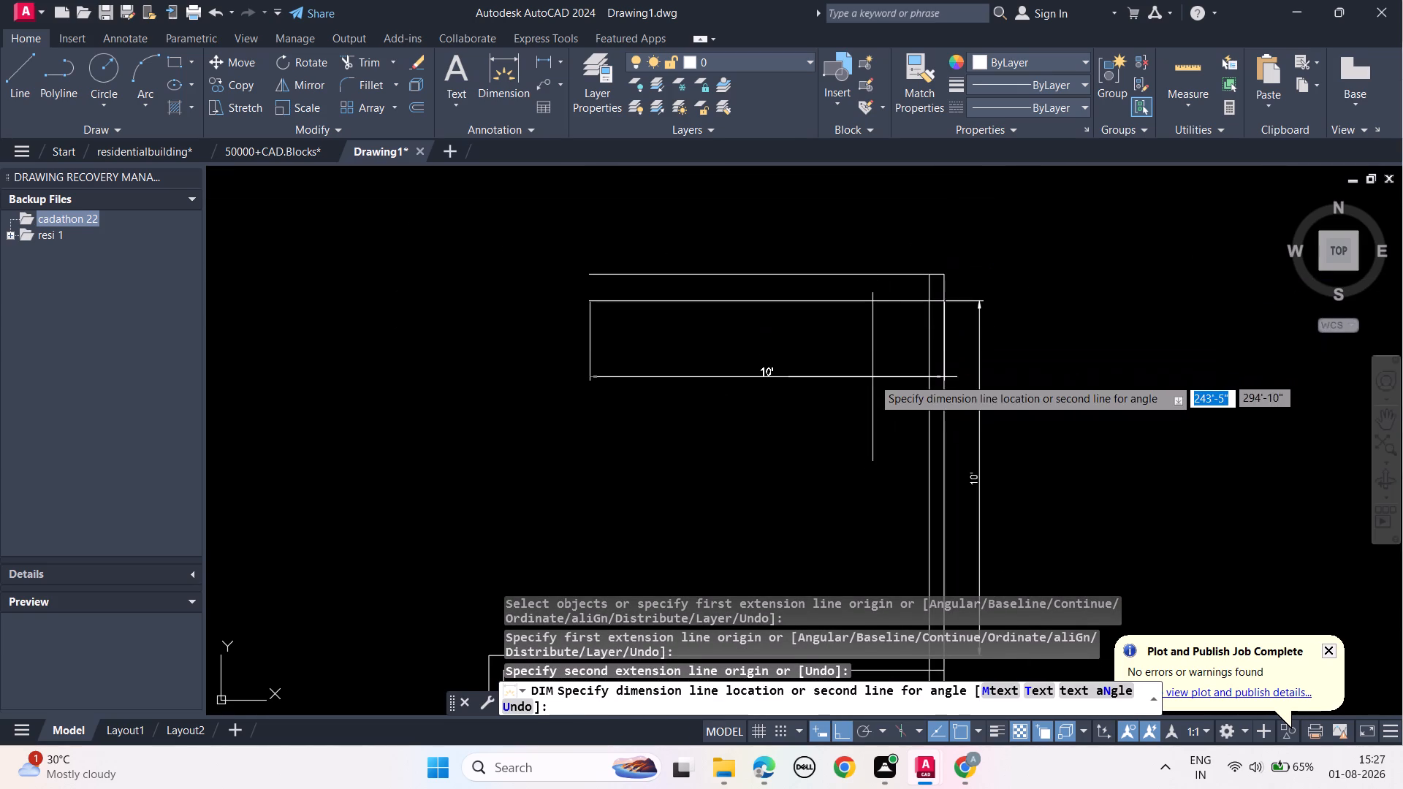
{"action": "left_click", "coordinate": [872, 378]}
{"action": "scroll", "coordinate": [875, 376], "scroll_direction": "down", "scroll_amount": 1}
{"action": "middle_click_drag", "start_coordinate": [866, 449], "coordinate": [880, 389]}
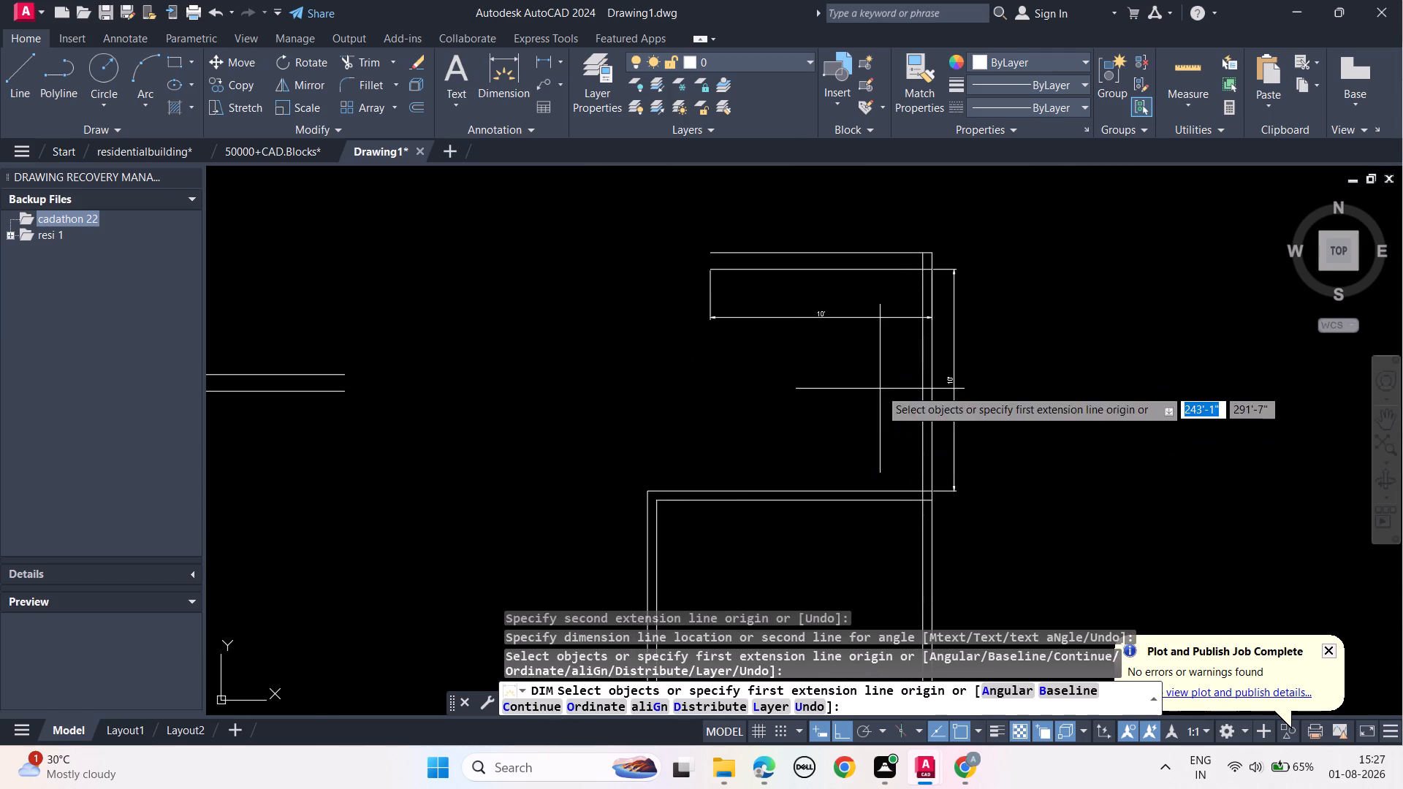
{"action": "key", "text": "Escape"}
{"action": "key", "text": "Escape"}
{"action": "key", "text": "Escape"}
{"action": "key", "text": "Escape"}
{"action": "key", "text": "Escape"}
{"action": "key", "text": "Escape"}
{"action": "key", "text": "Escape"}
{"action": "key", "text": "Escape"}
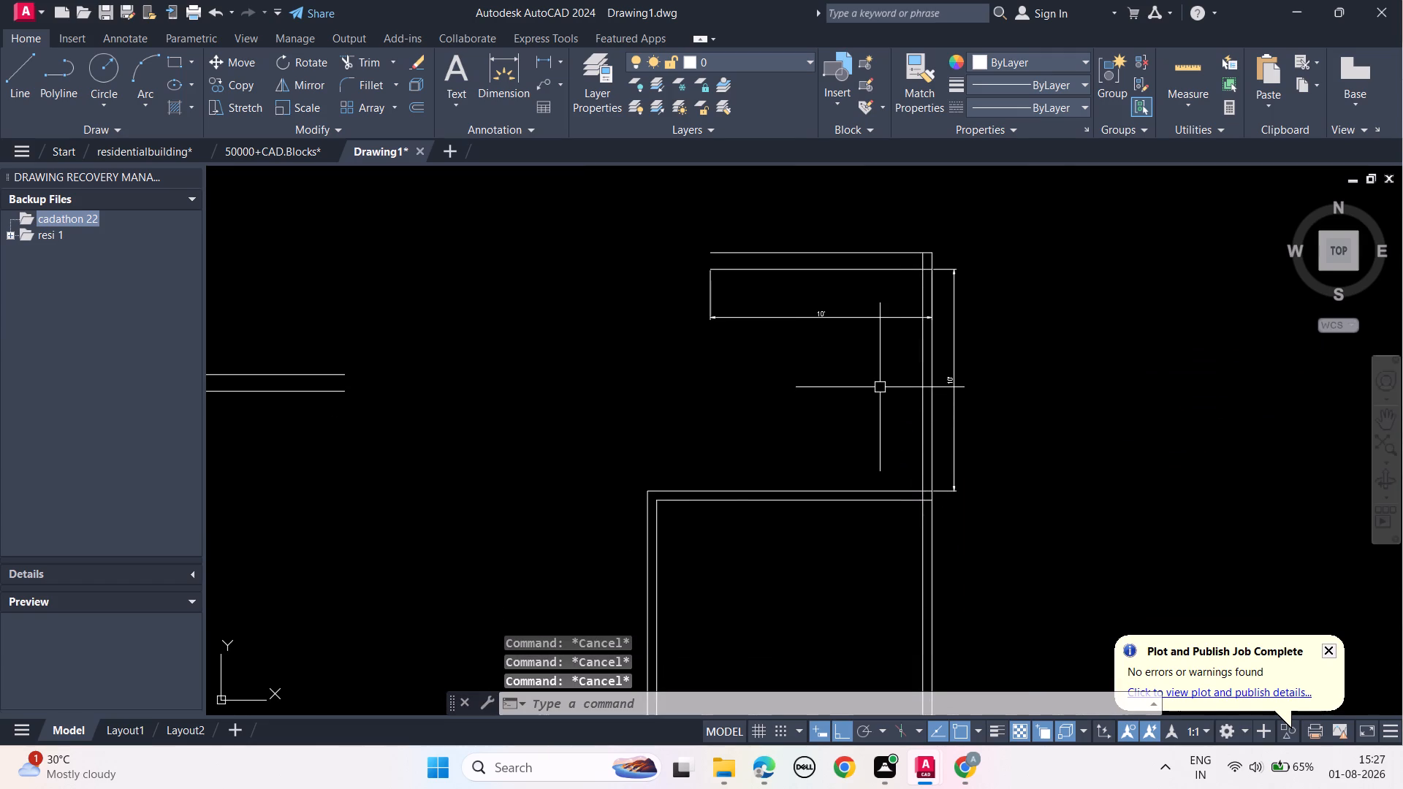
{"action": "left_click_drag", "start_coordinate": [866, 363], "coordinate": [864, 340]}
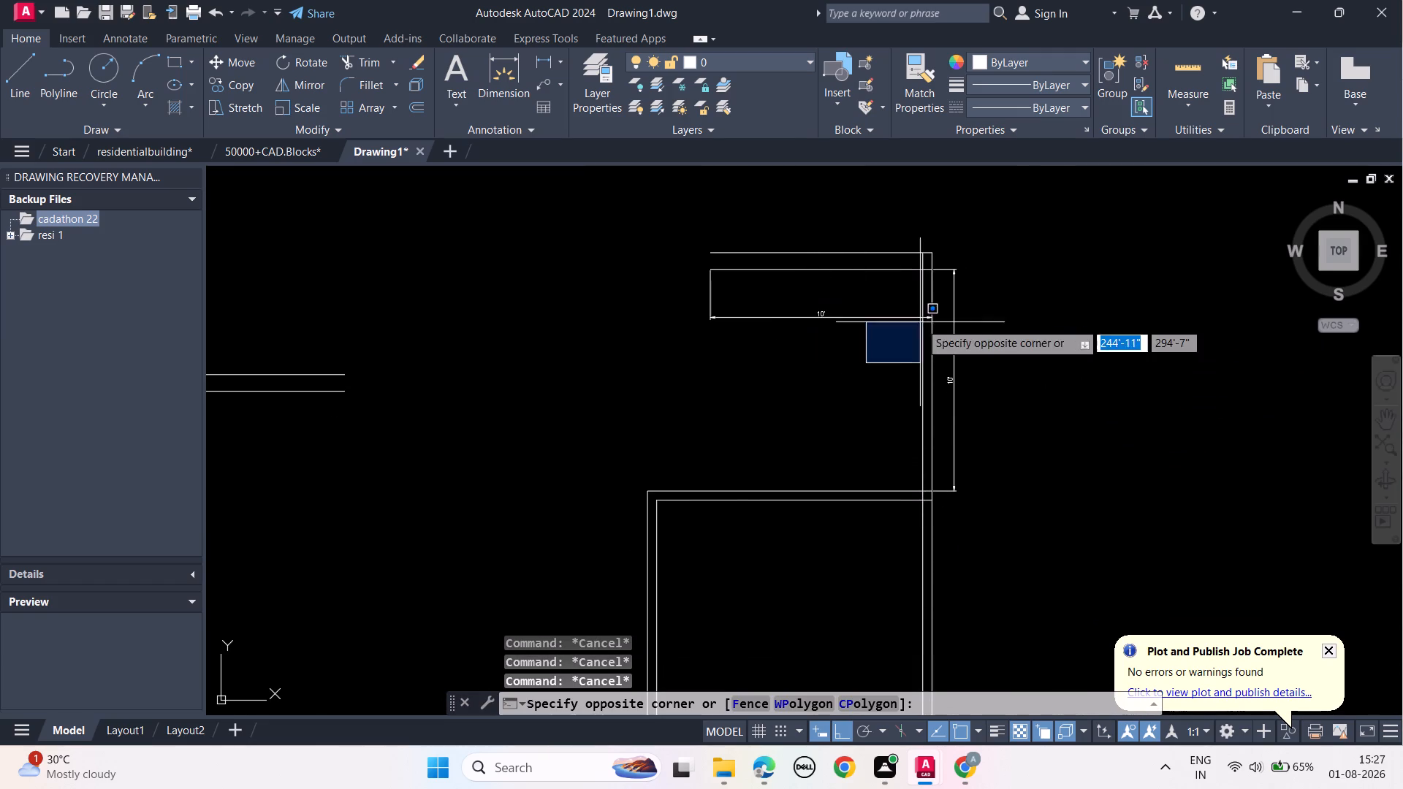
{"action": "key", "text": "Escape"}
Draw a vertical line from the left end of the topmost slab's top edge down past the slab of the room below.
{"action": "type", "text": "l"}
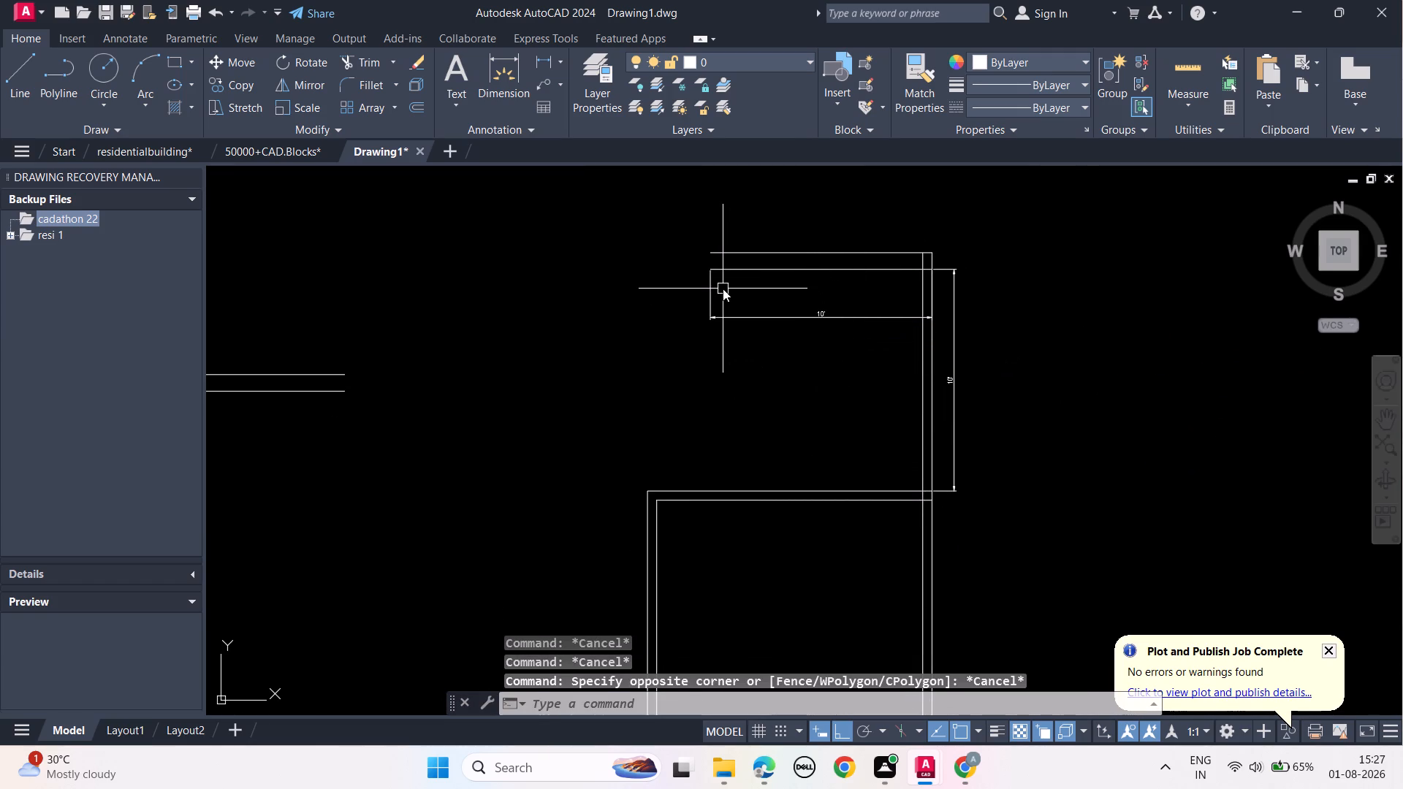
{"action": "key", "text": "space"}
{"action": "left_click", "coordinate": [711, 254]}
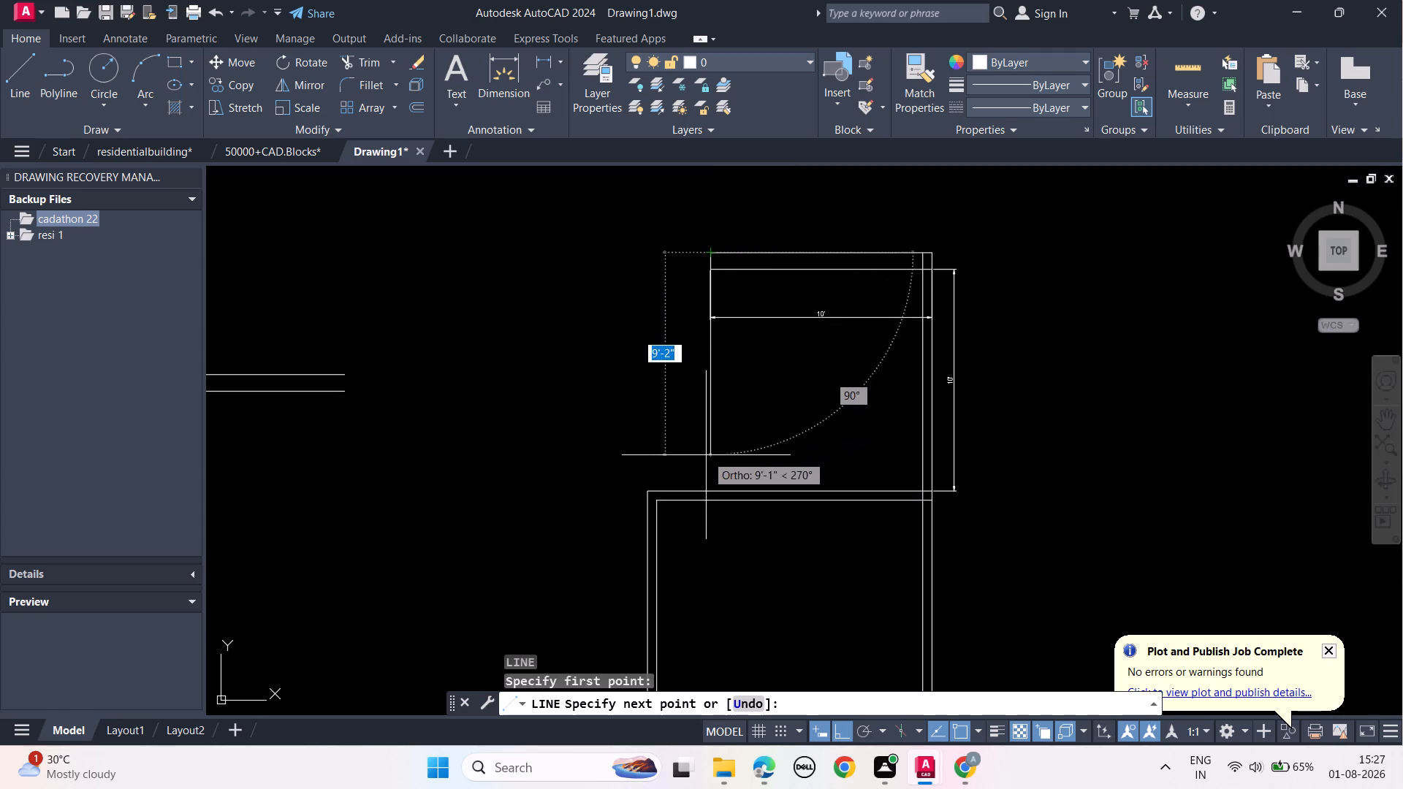
{"action": "left_click", "coordinate": [718, 527]}
{"action": "key", "text": "Escape"}
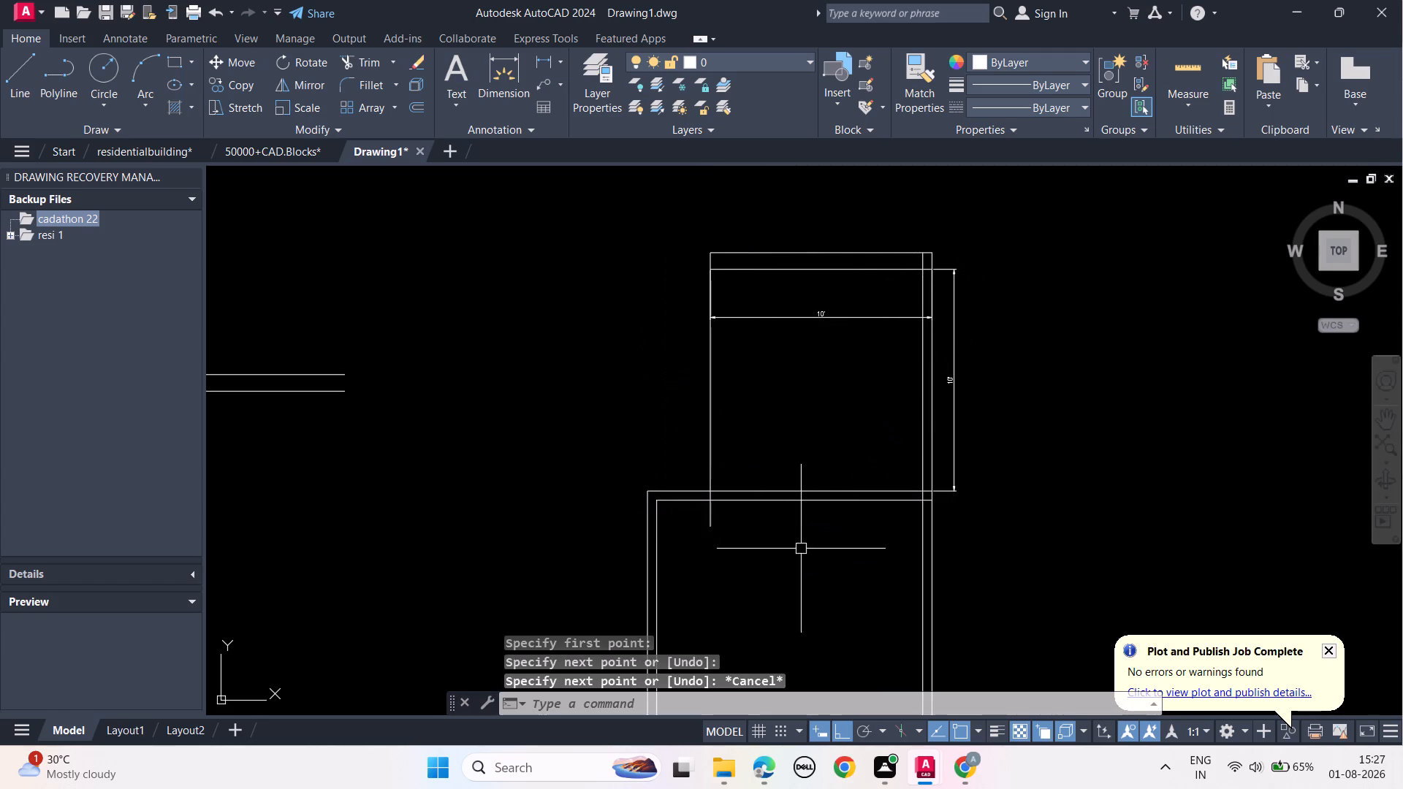
{"action": "key", "text": "Escape"}
{"action": "key", "text": "Escape"}
{"action": "key", "text": "Escape"}
Trim the new vertical line's overhang below the lower slab's bottom edge.
{"action": "type", "text": "tr"}
{"action": "key", "text": "space"}
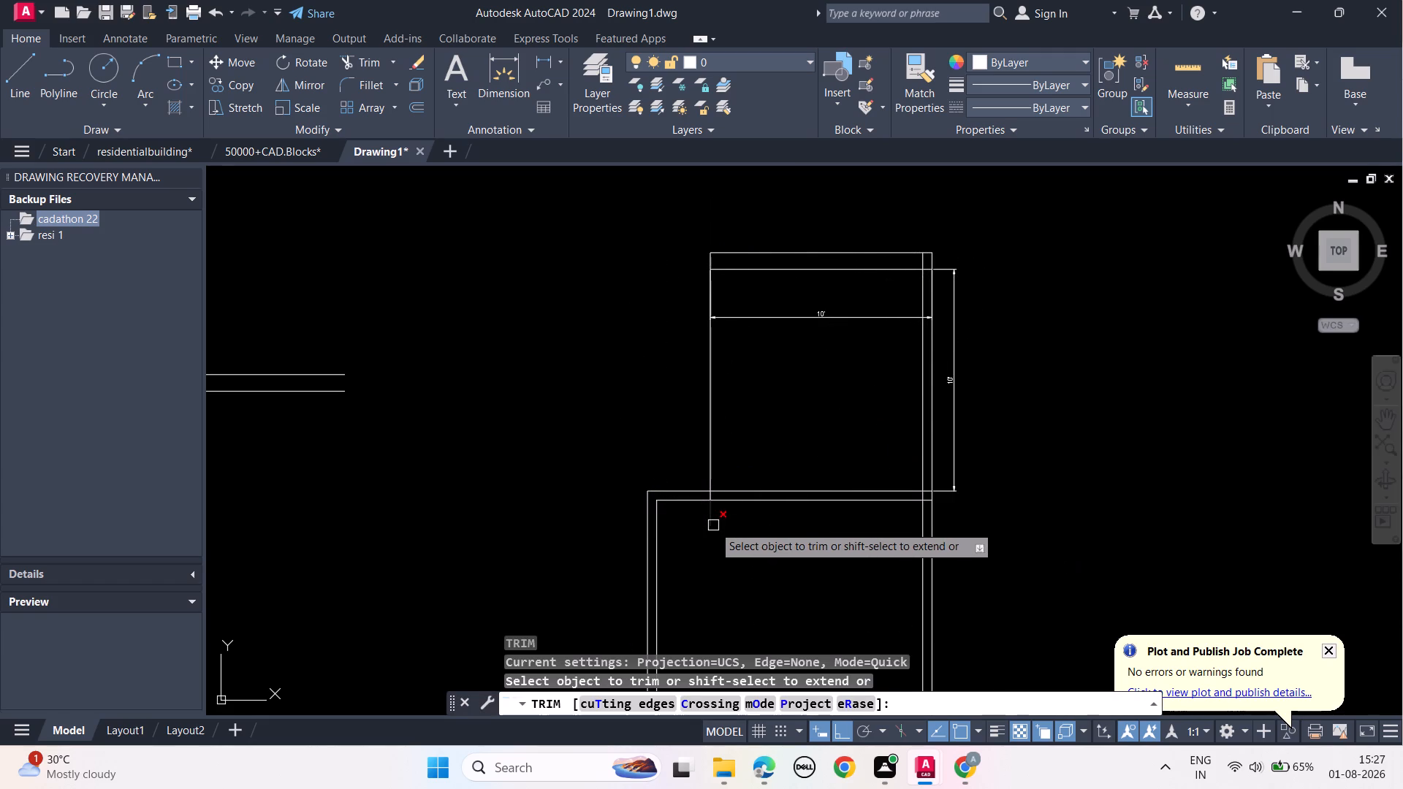
{"action": "left_click", "coordinate": [713, 525]}
{"action": "key", "text": "Escape"}
{"action": "key", "text": "Escape"}
Offset the upper storey's left wall line 5" outward to form the wall's outer face.
{"action": "left_click", "coordinate": [712, 448]}
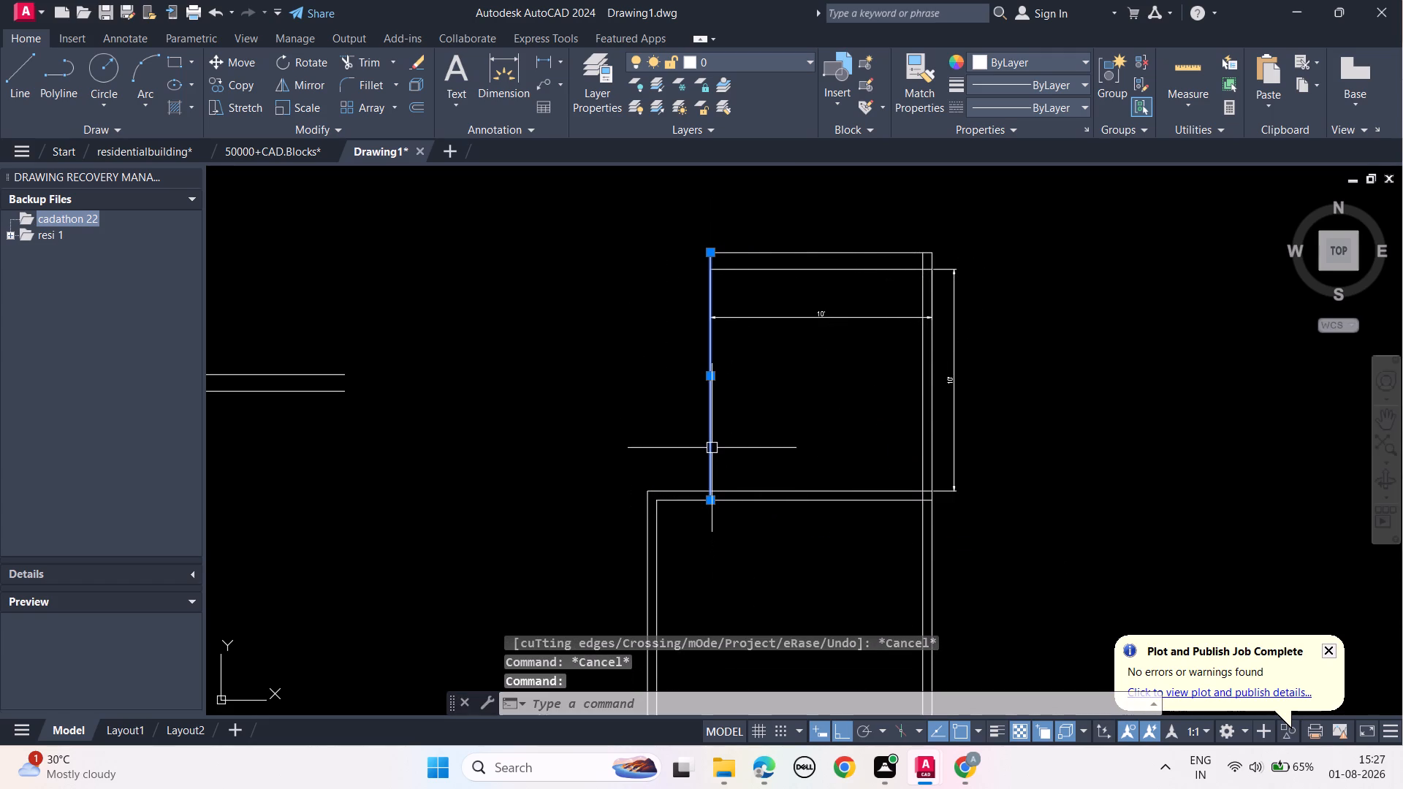
{"action": "type", "text": "off"}
{"action": "left_click", "coordinate": [758, 484]}
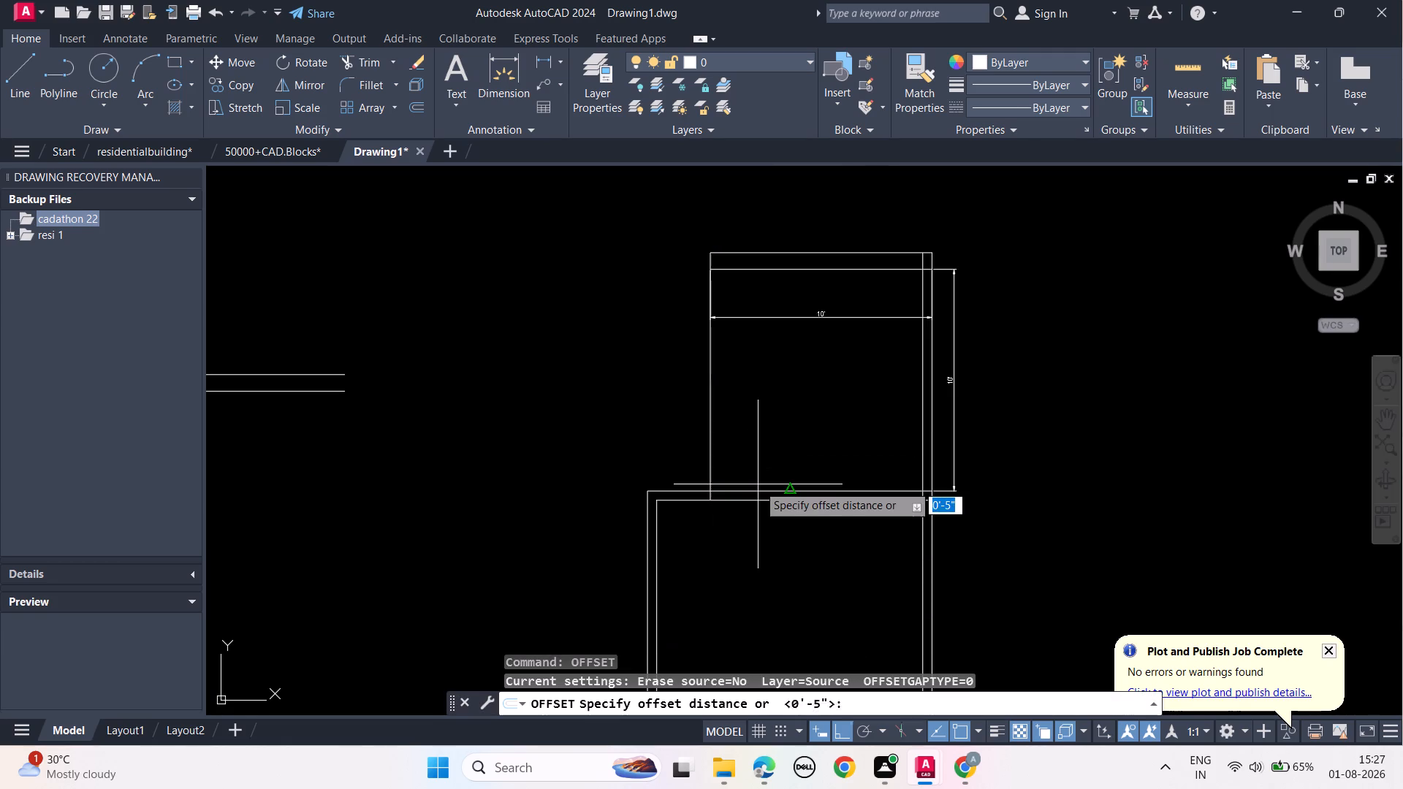
{"action": "type", "text": "5\""}
{"action": "key", "text": "Return"}
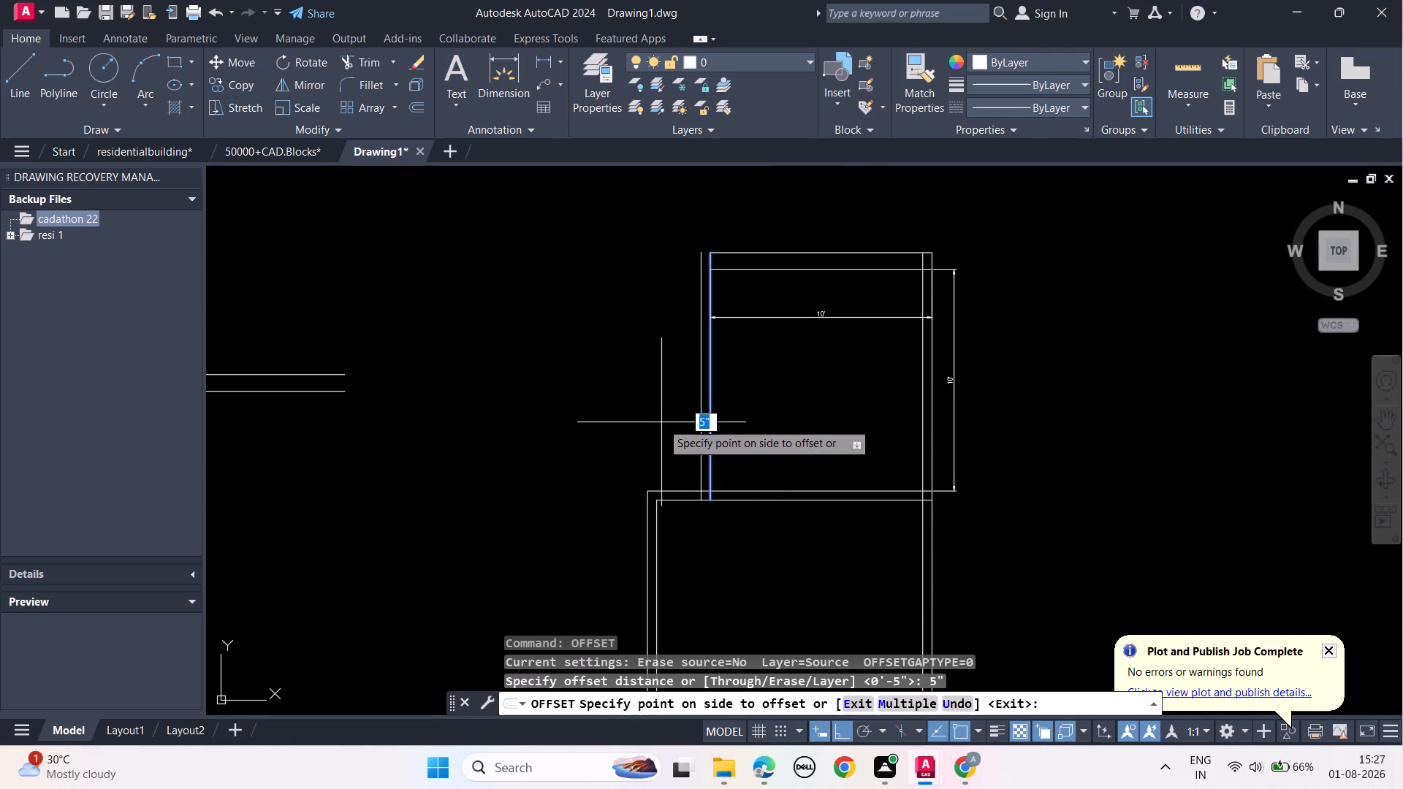
{"action": "left_click", "coordinate": [661, 422]}
{"action": "key", "text": "Escape"}
{"action": "key", "text": "Escape"}
{"action": "key", "text": "Escape"}
Stretch the topmost slab's top edge leftward to meet the upper end of the offset wall line.
{"action": "scroll", "coordinate": [742, 281], "scroll_direction": "up", "scroll_amount": 2}
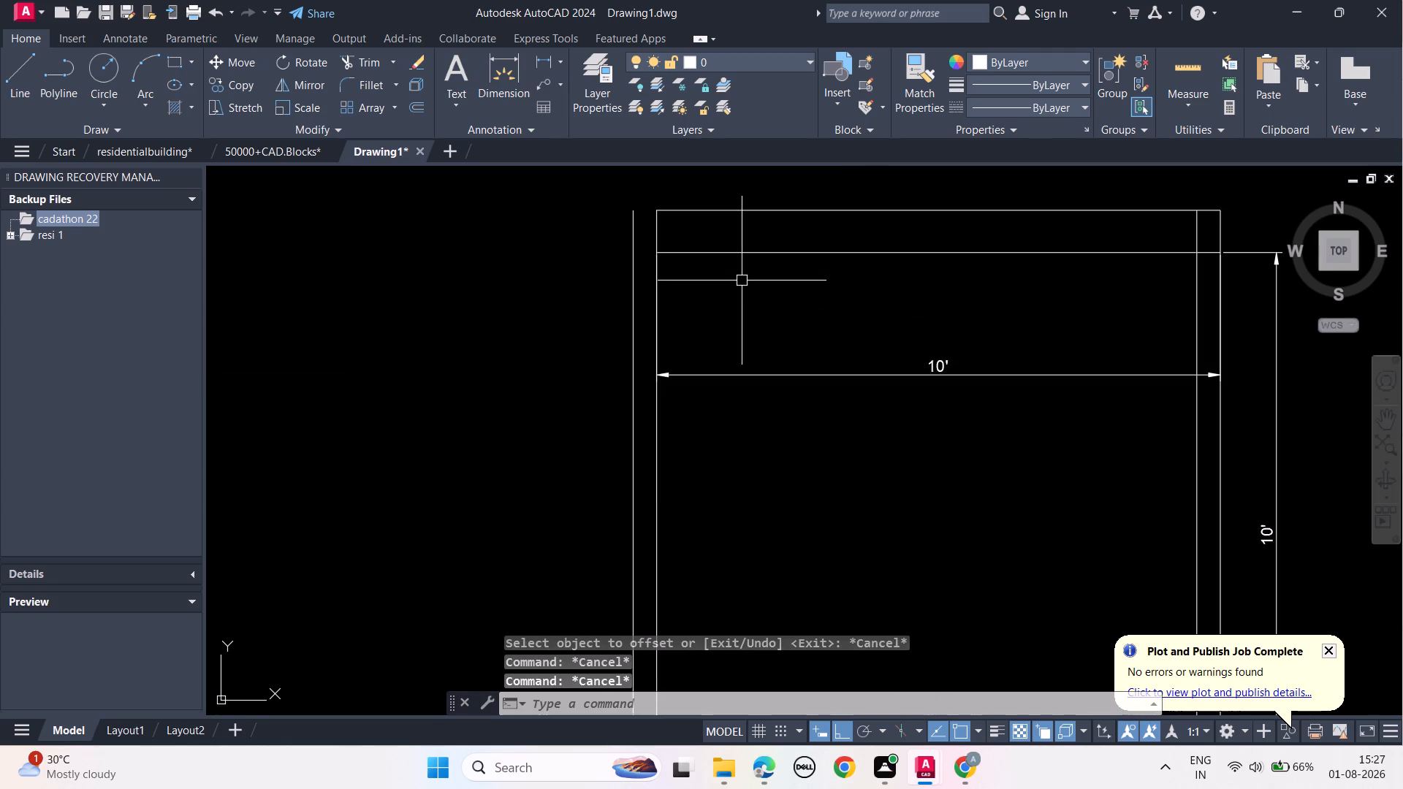
{"action": "middle_click_drag", "start_coordinate": [742, 281], "coordinate": [719, 395]}
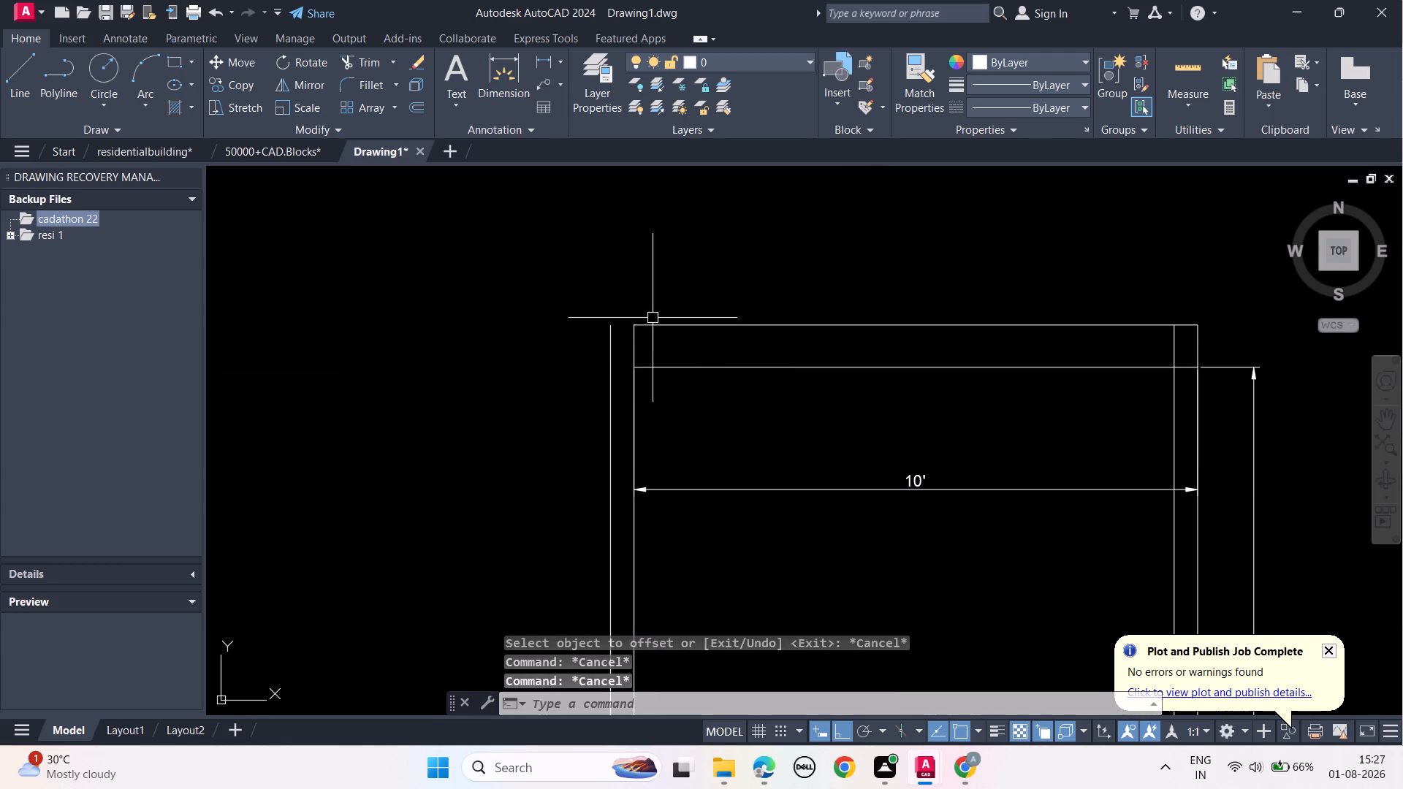
{"action": "left_click", "coordinate": [658, 323]}
{"action": "left_click", "coordinate": [637, 325]}
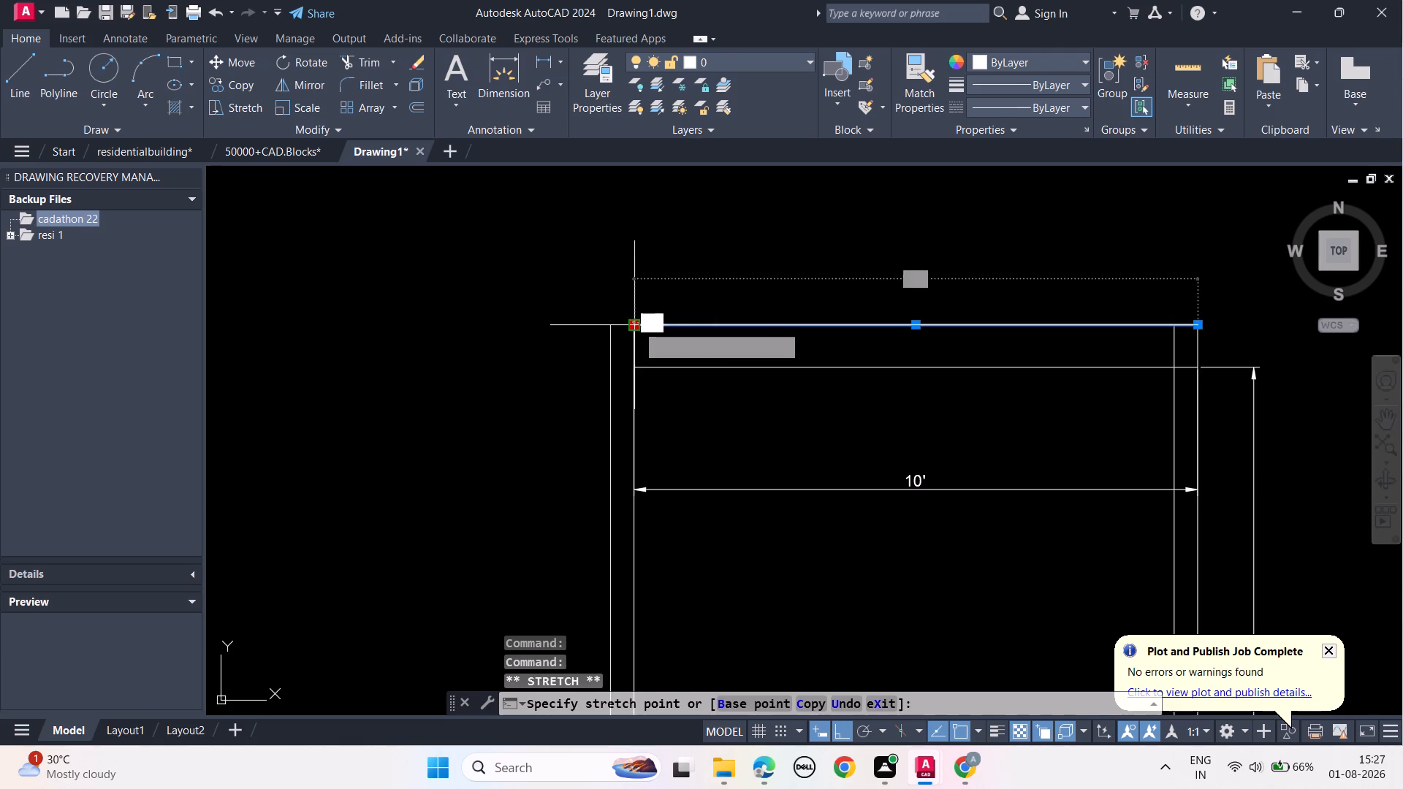
{"action": "left_click", "coordinate": [610, 323]}
{"action": "key", "text": "Escape"}
{"action": "key", "text": "Escape"}
{"action": "key", "text": "Escape"}
{"action": "key", "text": "Escape"}
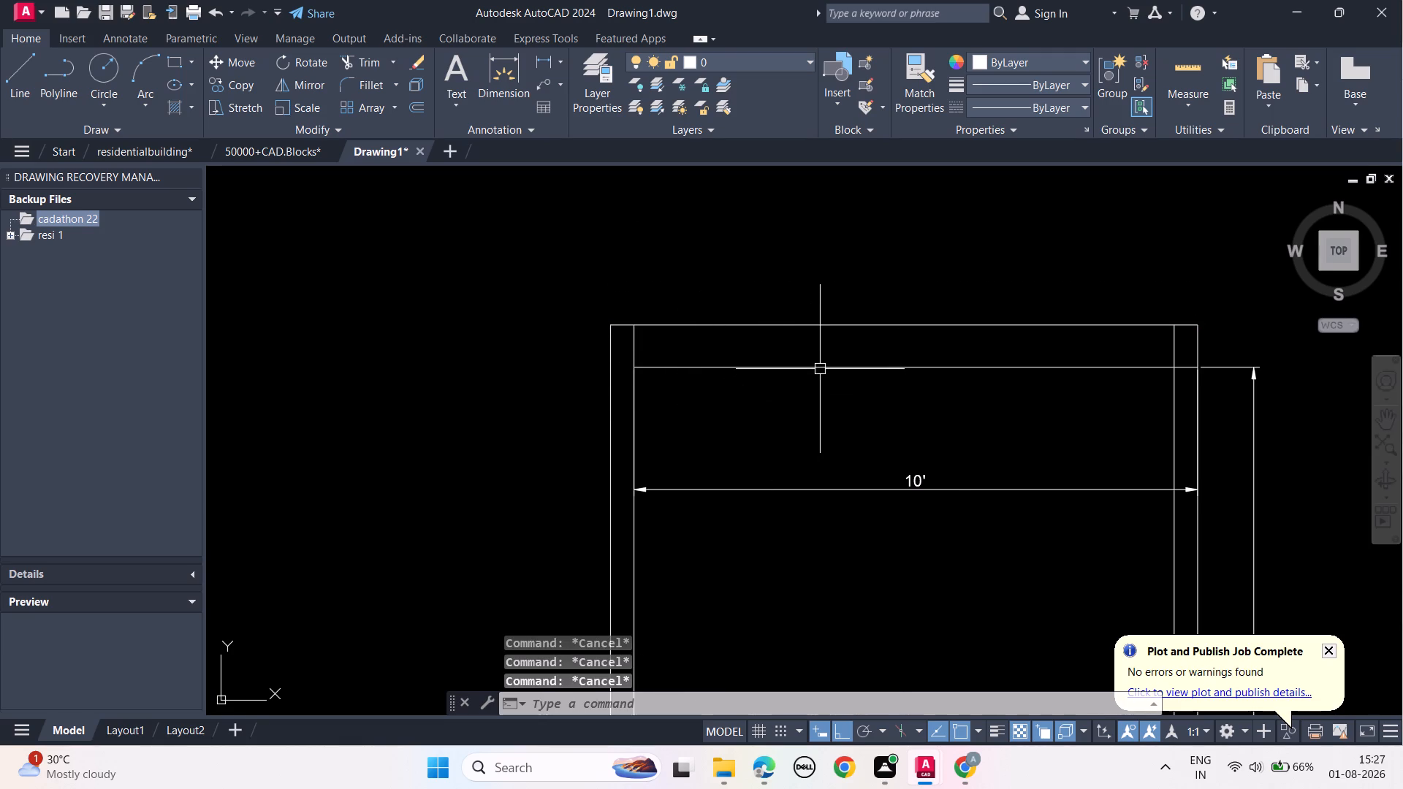
Stretch the topmost slab's bottom edge leftward past the offset wall line.
{"action": "middle_click_drag", "start_coordinate": [856, 449], "coordinate": [859, 422]}
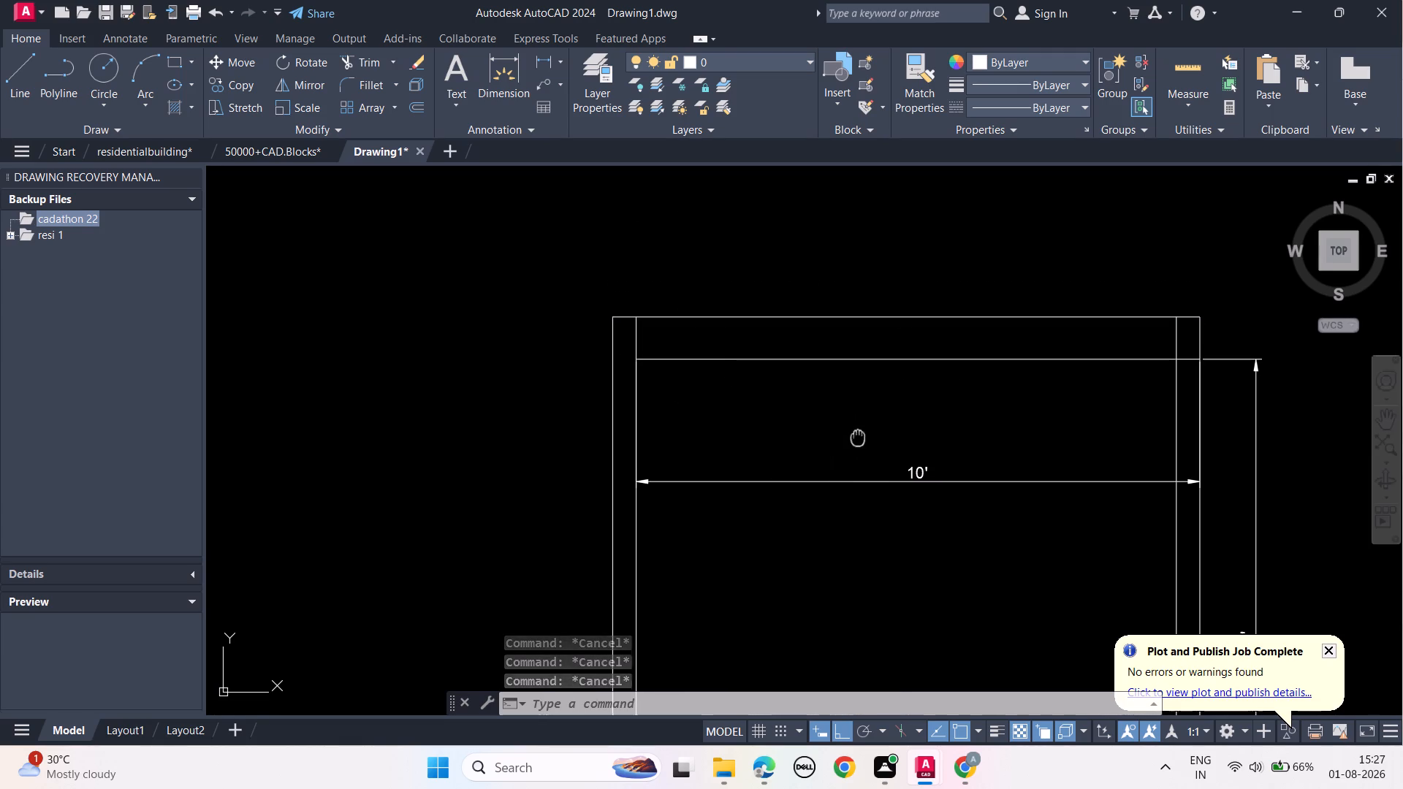
{"action": "middle_click_drag", "start_coordinate": [859, 422], "coordinate": [842, 290]}
{"action": "scroll", "coordinate": [833, 294], "scroll_direction": "down", "scroll_amount": 1}
{"action": "middle_click_drag", "start_coordinate": [856, 291], "coordinate": [862, 397]}
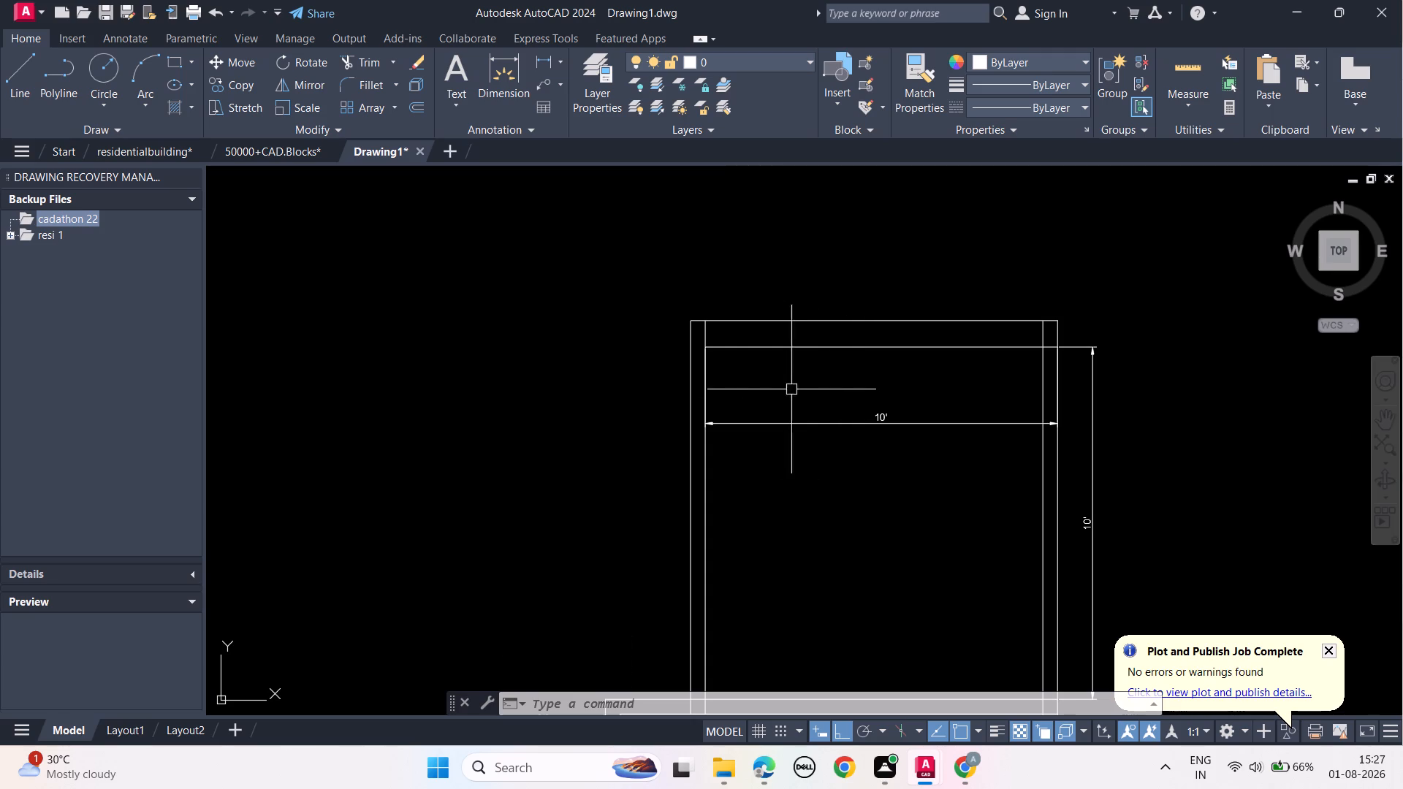
{"action": "left_click", "coordinate": [778, 345]}
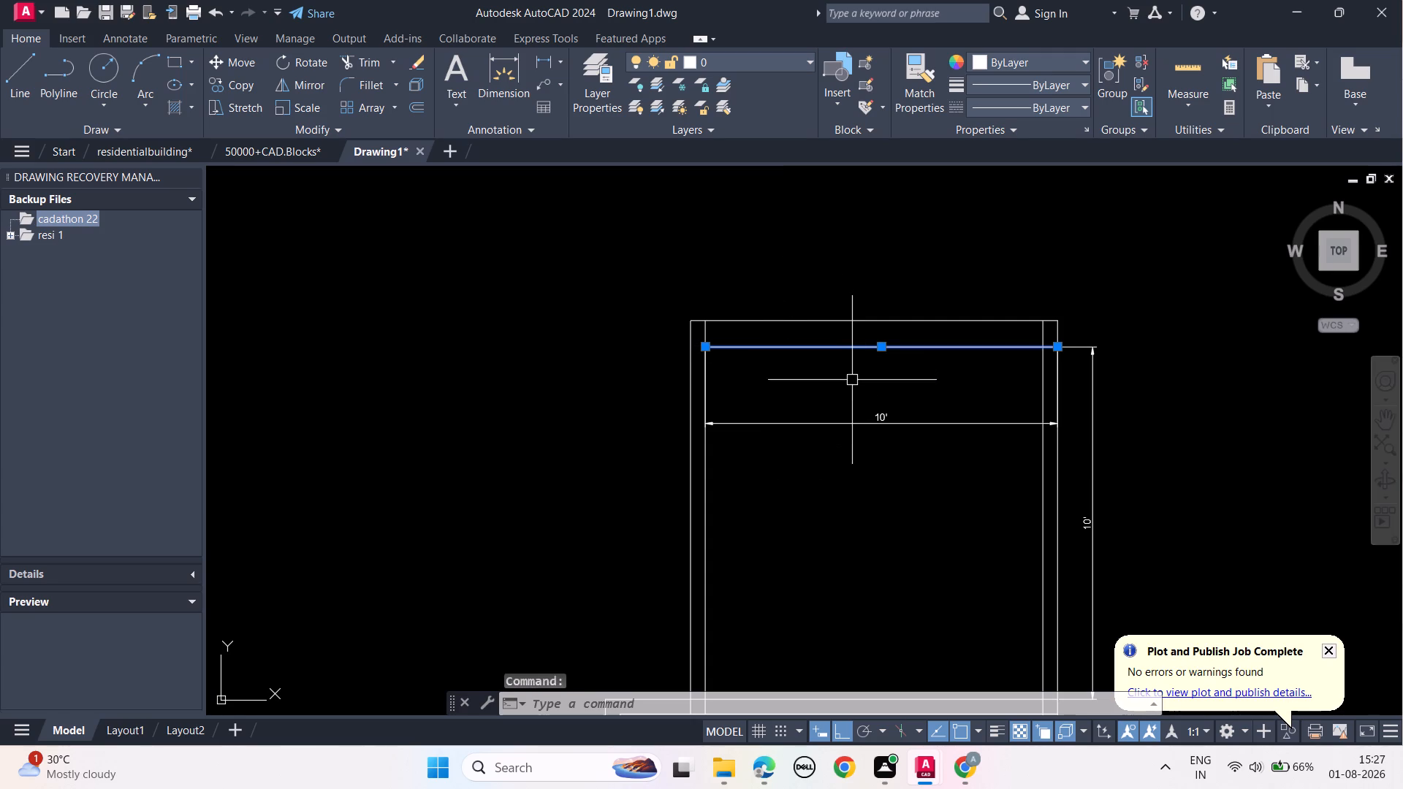
{"action": "middle_click_drag", "start_coordinate": [905, 509], "coordinate": [897, 433]}
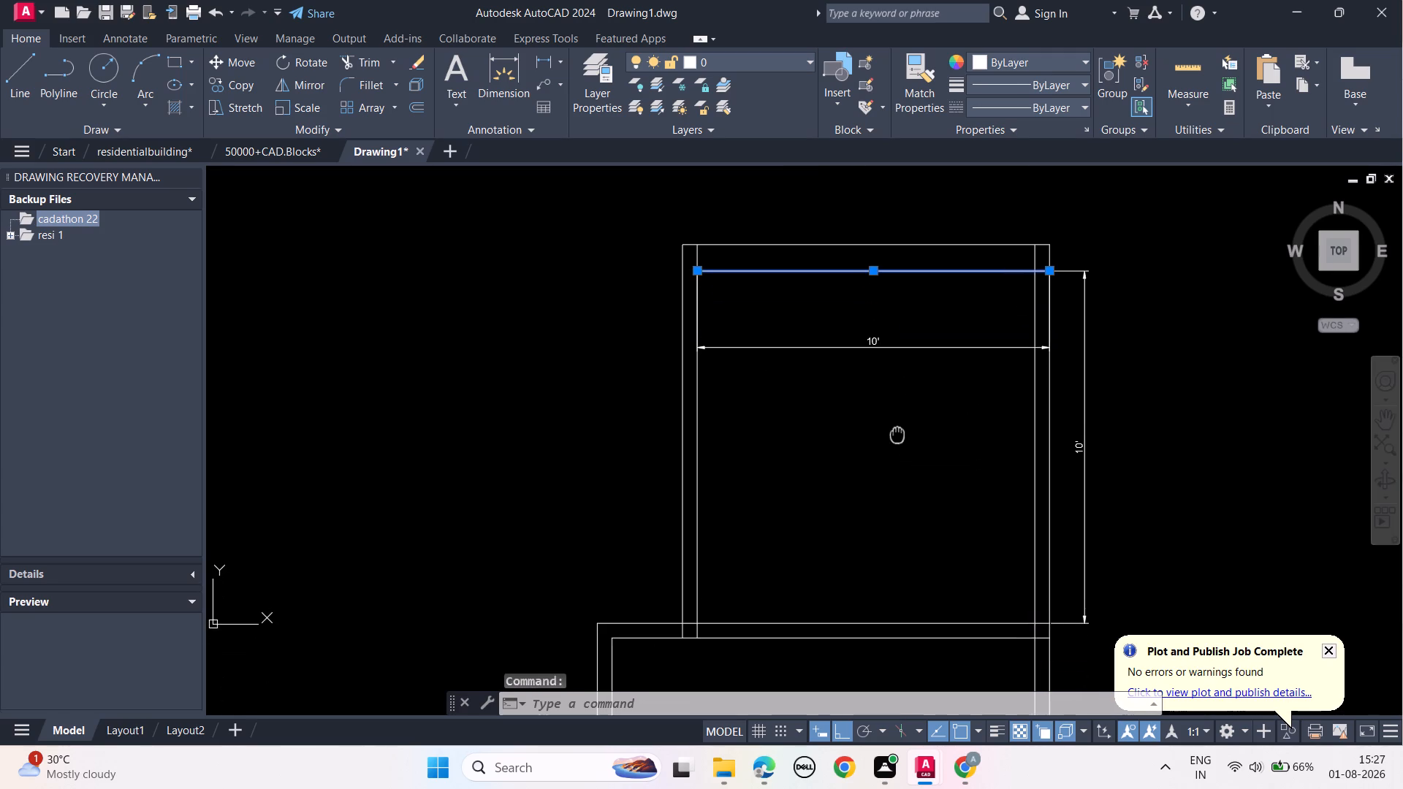
{"action": "middle_click_drag", "start_coordinate": [897, 433], "coordinate": [887, 467]}
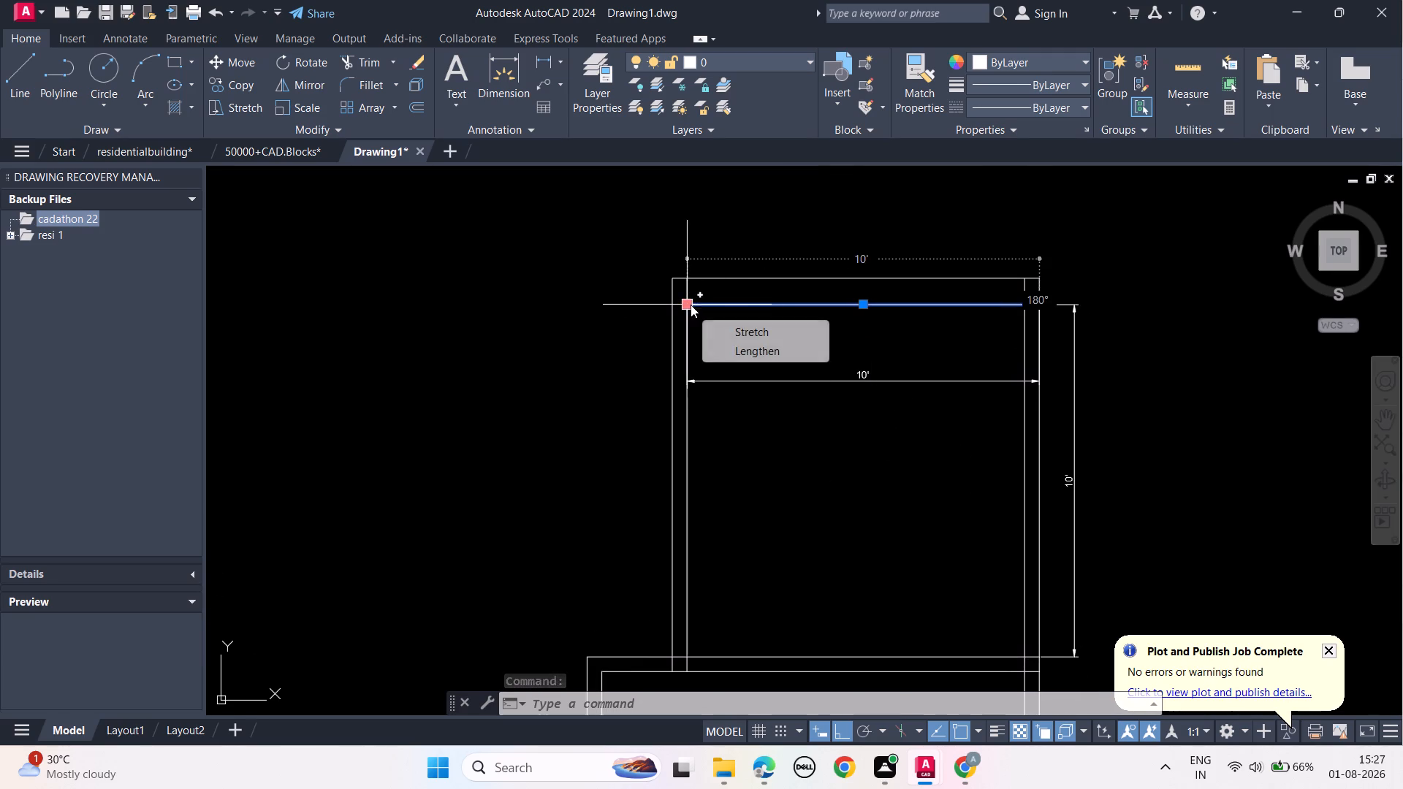
{"action": "left_click", "coordinate": [691, 305]}
{"action": "left_click", "coordinate": [650, 306]}
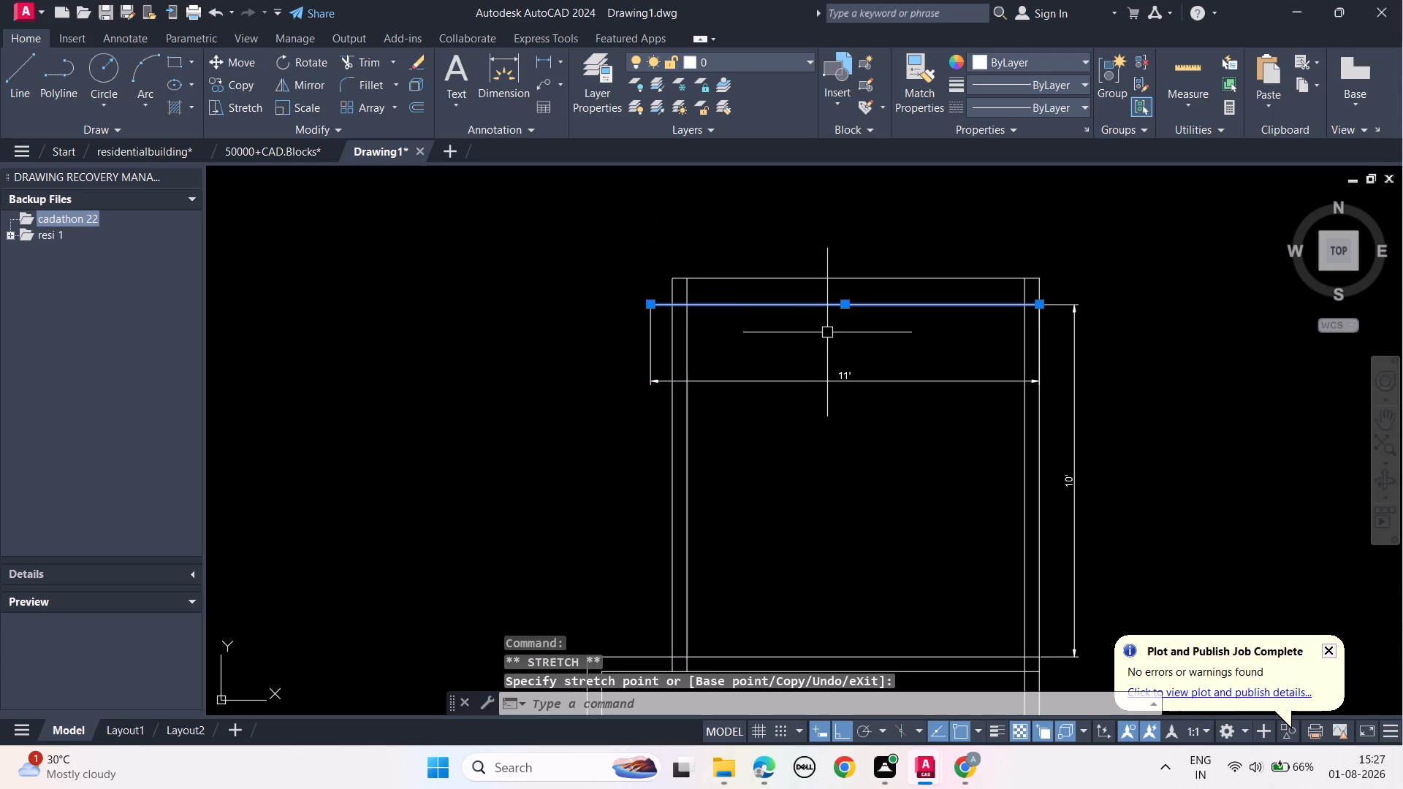
{"action": "key", "text": "Escape"}
{"action": "key", "text": "Escape"}
{"action": "key", "text": "Escape"}
{"action": "key", "text": "Escape"}
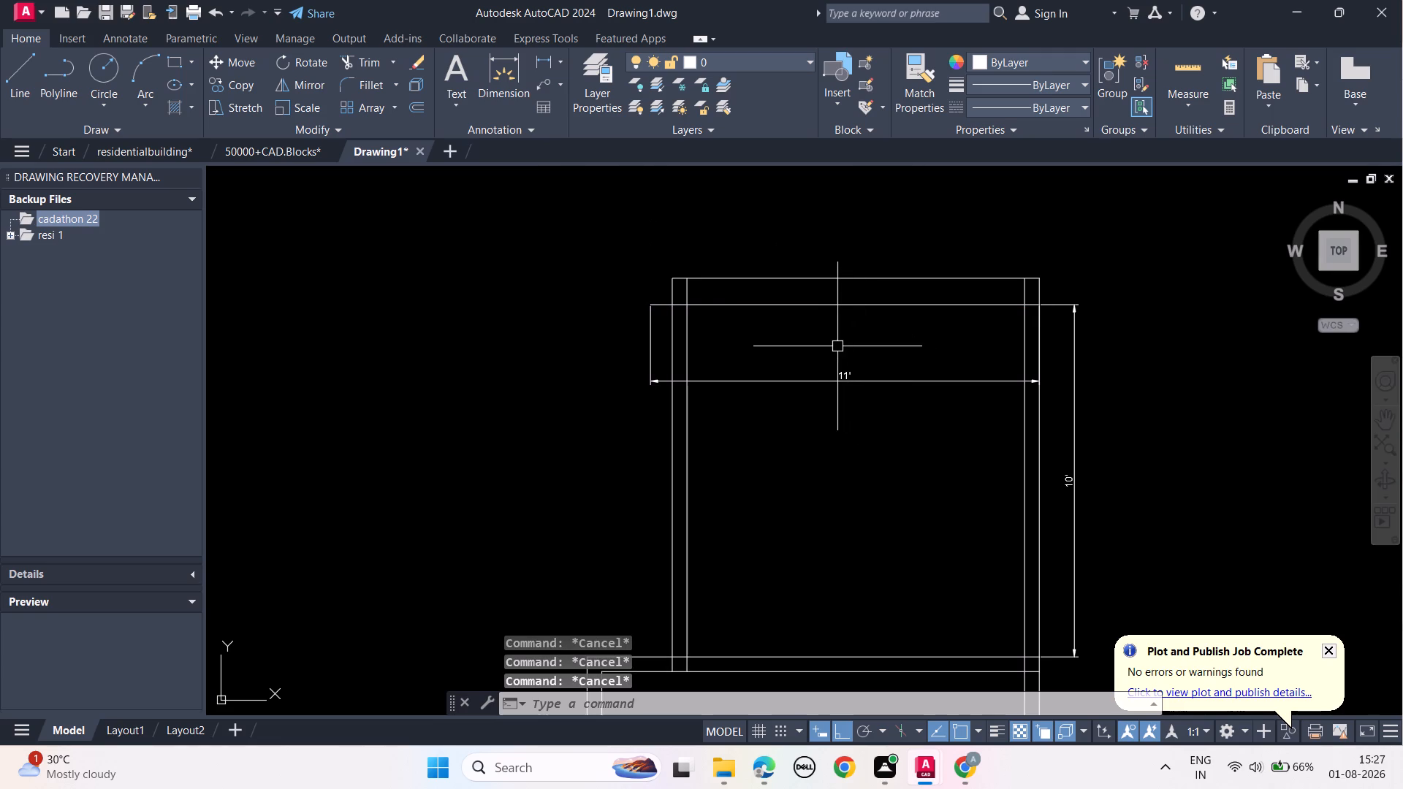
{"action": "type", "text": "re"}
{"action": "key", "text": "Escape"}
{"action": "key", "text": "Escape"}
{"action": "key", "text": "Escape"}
Trim the inner wall line within the topmost slab and the slab's bottom edge between the two left wall lines.
{"action": "type", "text": "tr"}
{"action": "key", "text": "space"}
{"action": "scroll", "coordinate": [759, 313], "scroll_direction": "up", "scroll_amount": 2}
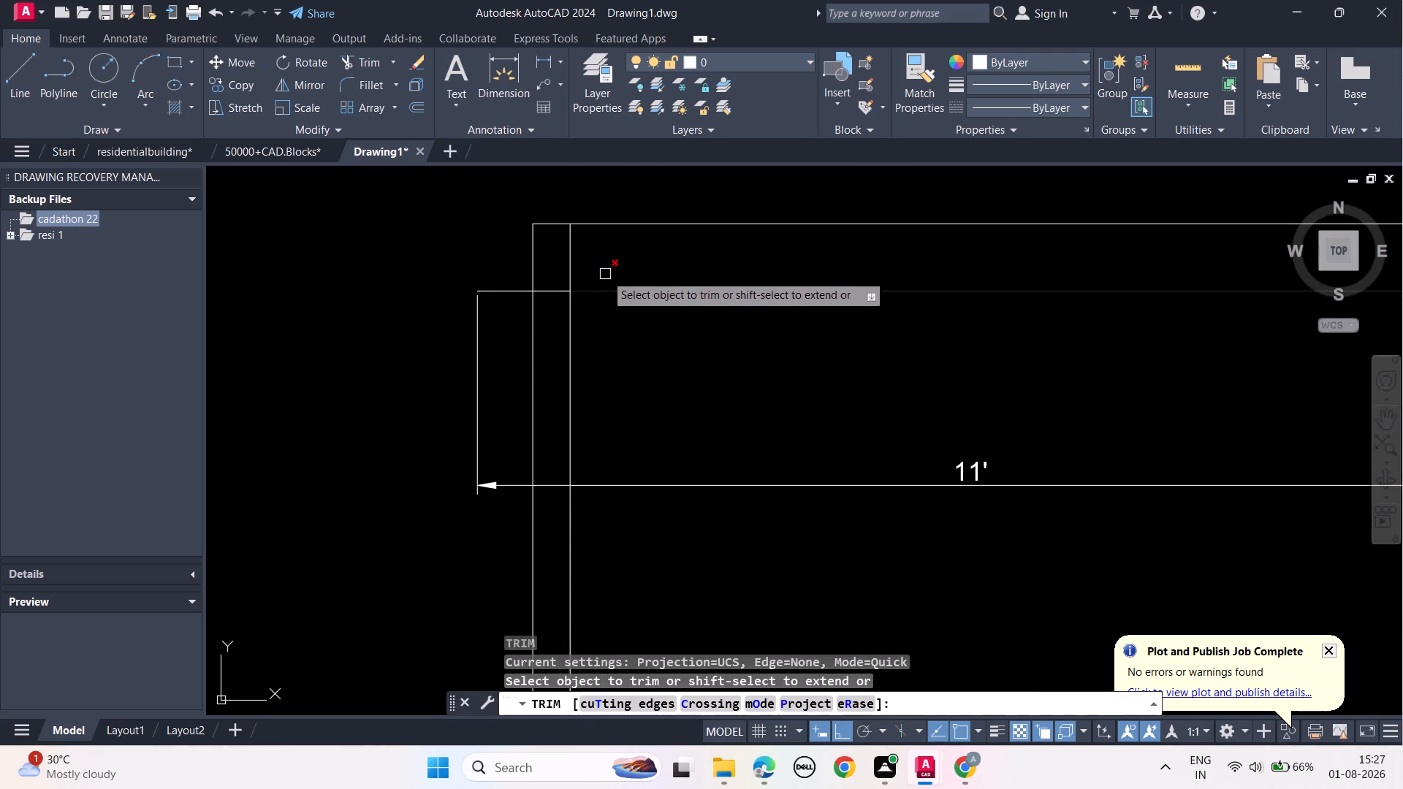
{"action": "left_click", "coordinate": [571, 254]}
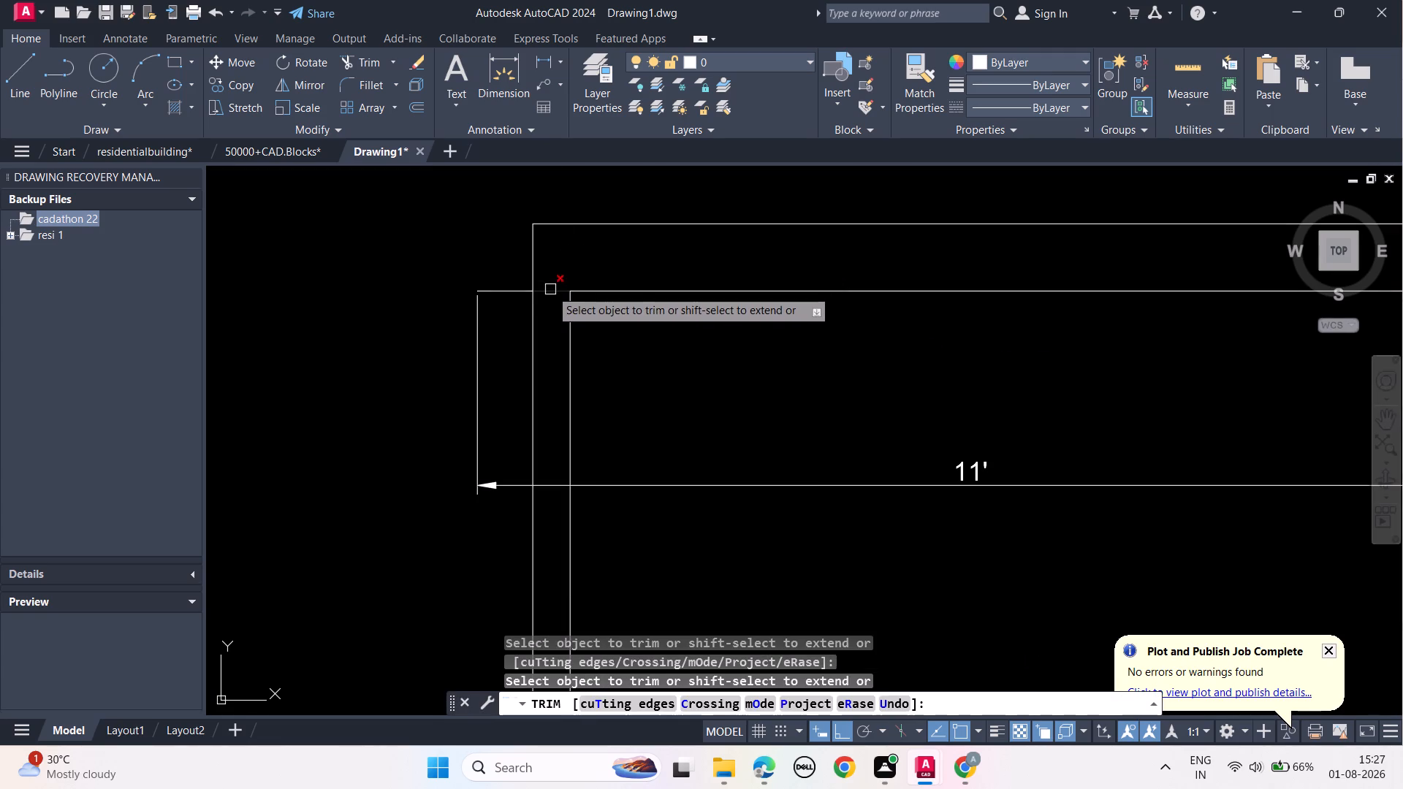
{"action": "left_click", "coordinate": [550, 289]}
{"action": "key", "text": "Escape"}
{"action": "key", "text": "Escape"}
{"action": "key", "text": "Escape"}
{"action": "key", "text": "Escape"}
Erase the 11' width dimension and the leftover slab line stub outside the topmost storey's left wall.
{"action": "scroll", "coordinate": [553, 268], "scroll_direction": "down", "scroll_amount": 2}
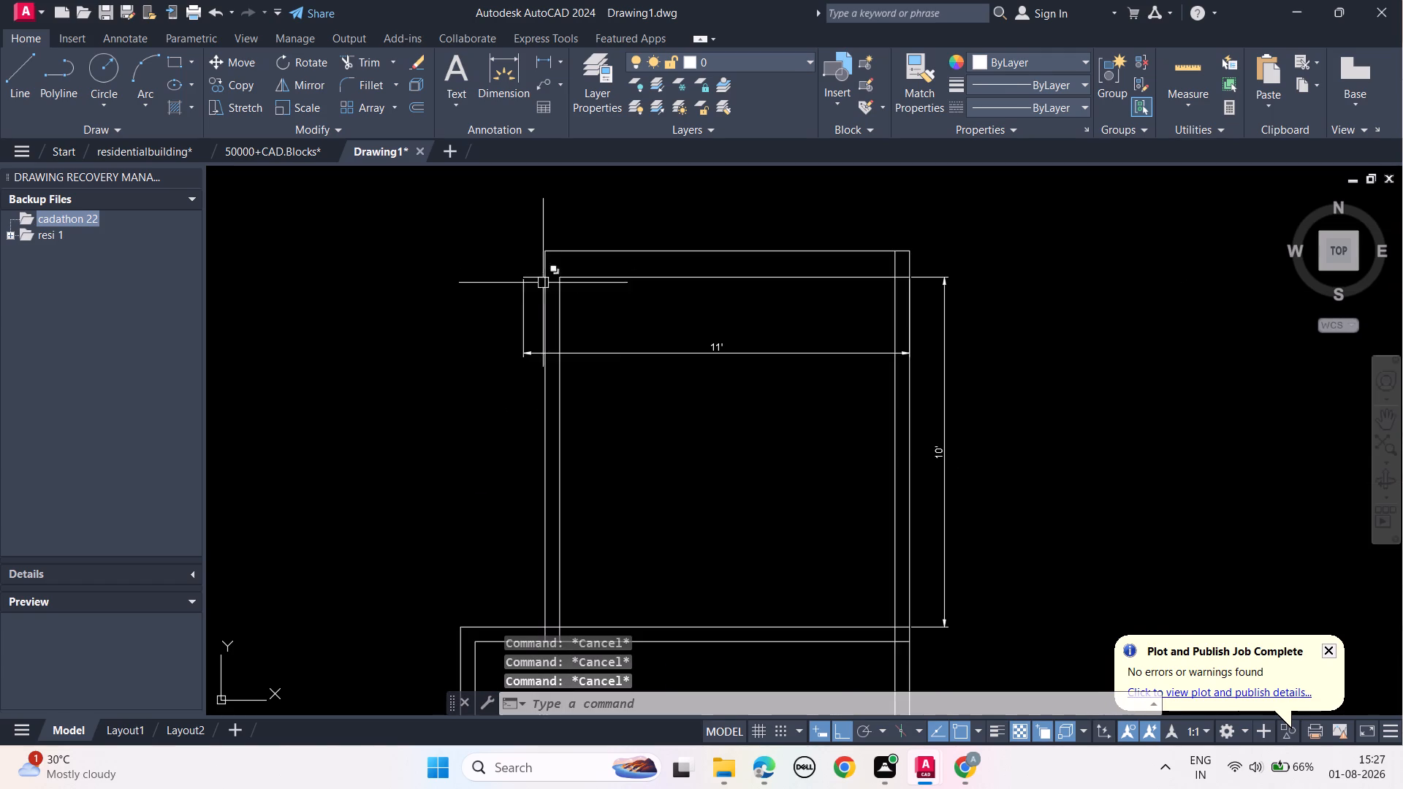
{"action": "middle_click_drag", "start_coordinate": [754, 477], "coordinate": [696, 456]}
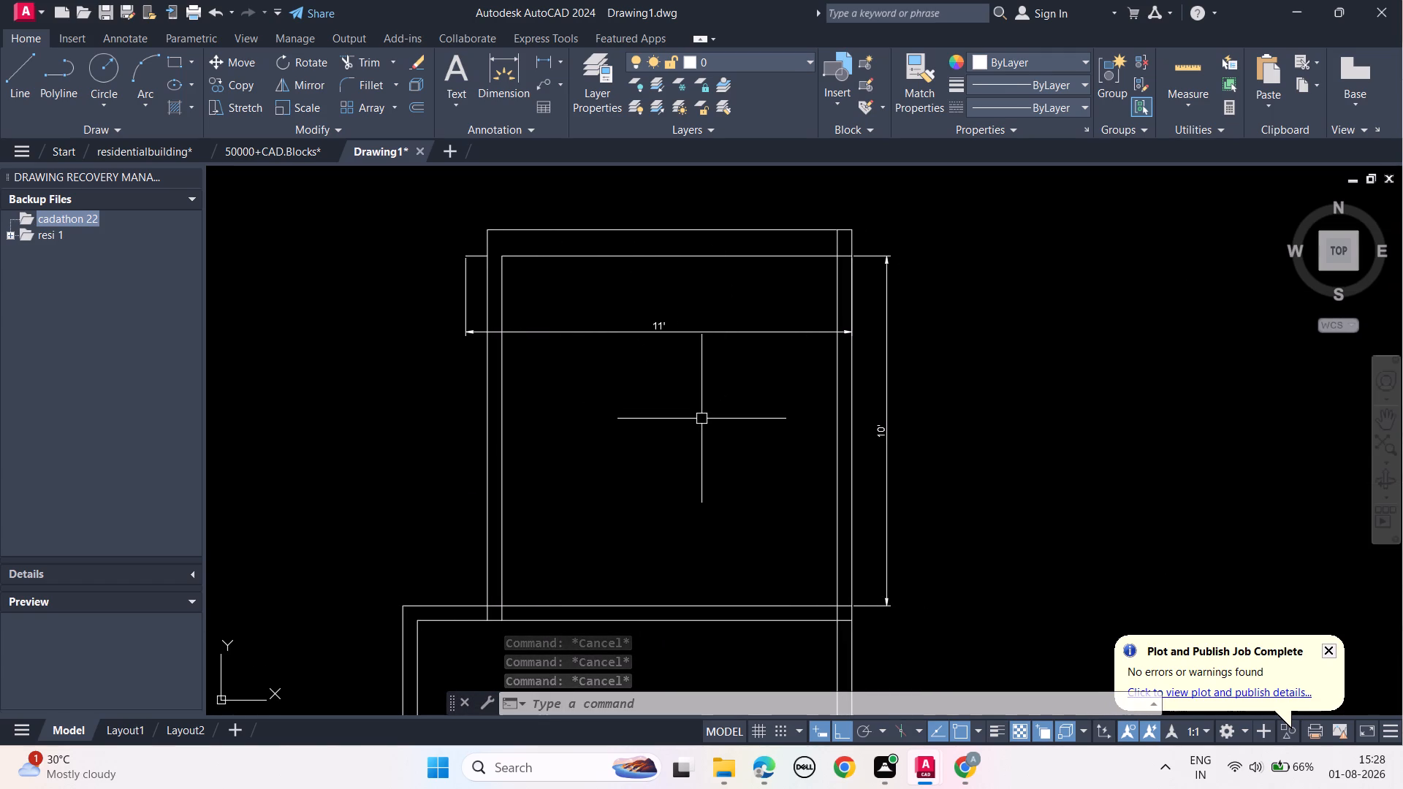
{"action": "left_click", "coordinate": [715, 327]}
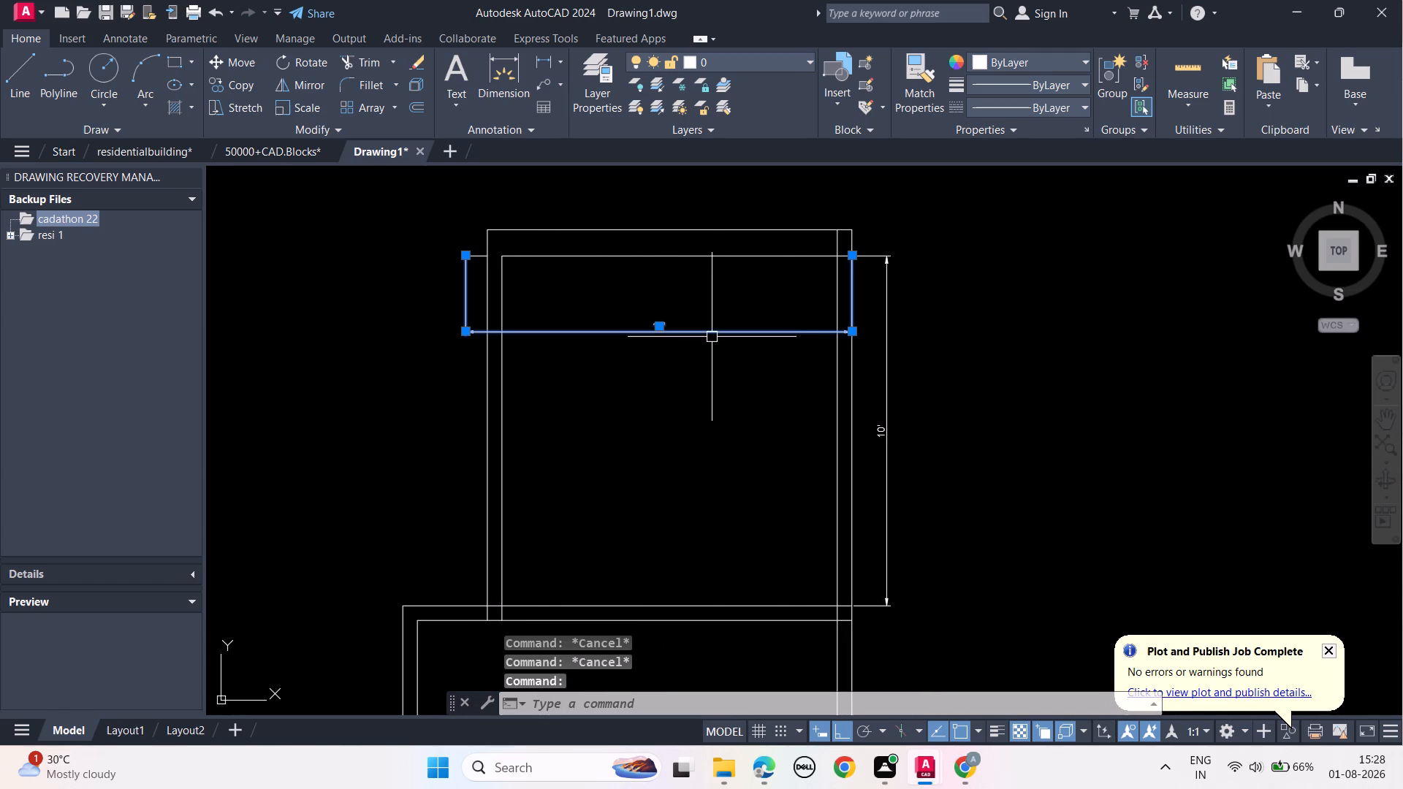
{"action": "key", "text": "Delete"}
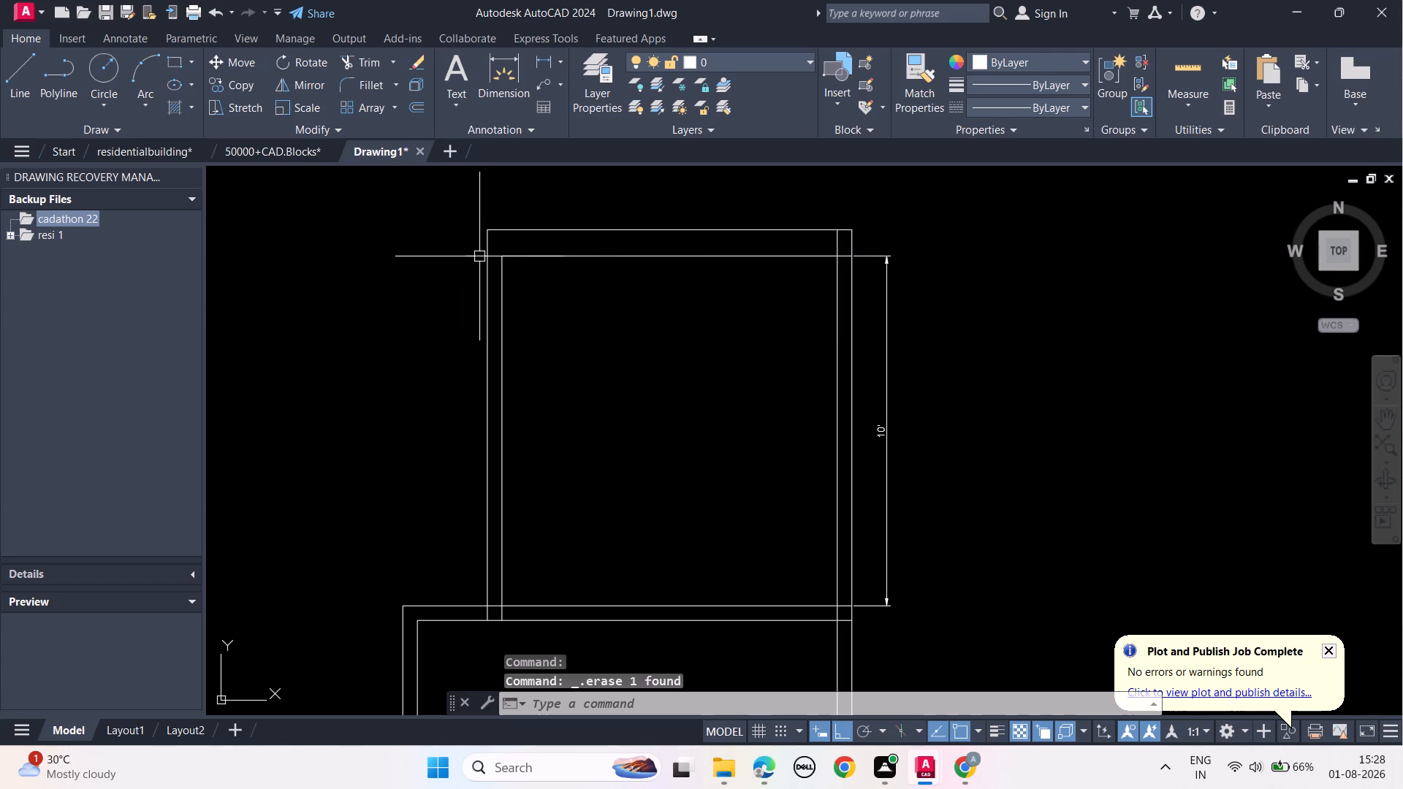
{"action": "left_click", "coordinate": [479, 256]}
{"action": "key", "text": "Delete"}
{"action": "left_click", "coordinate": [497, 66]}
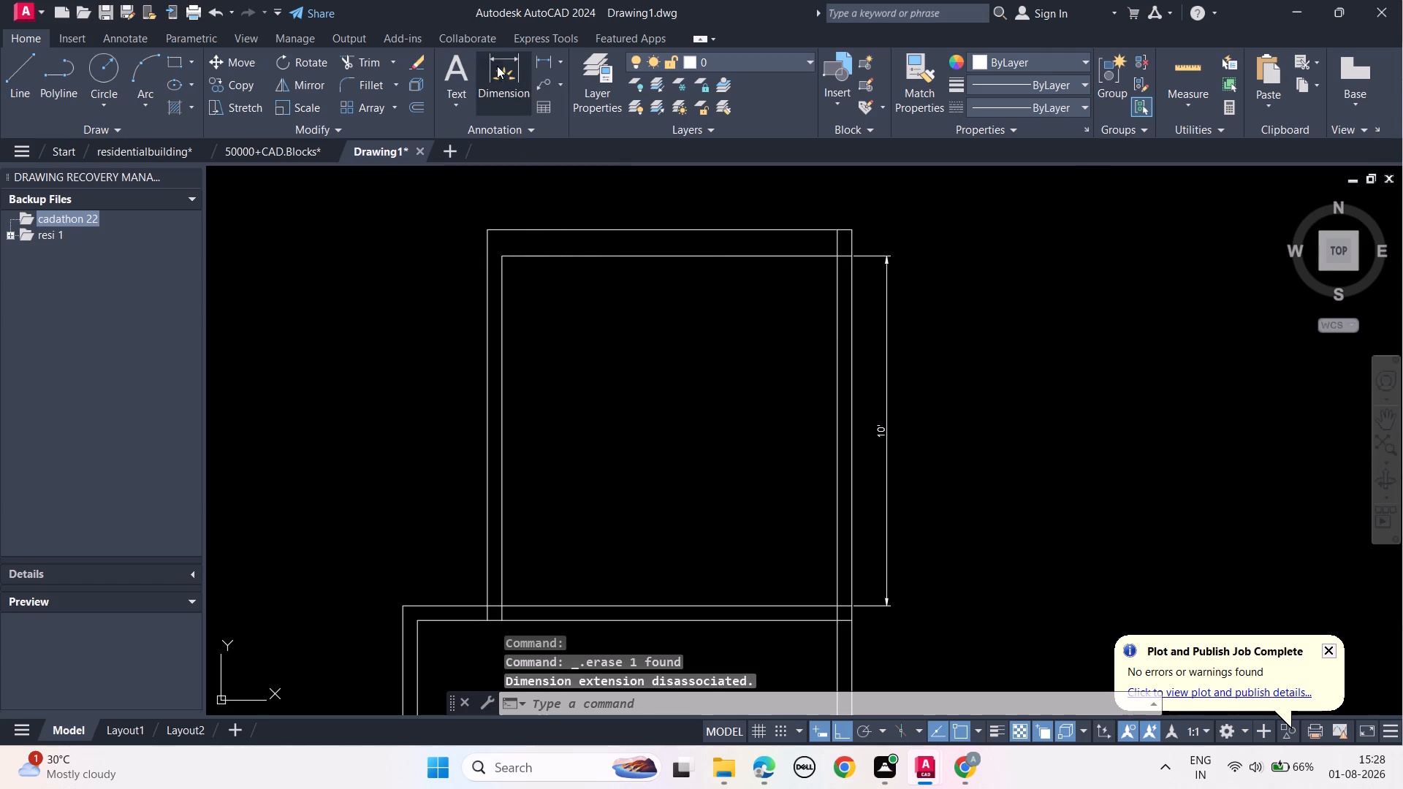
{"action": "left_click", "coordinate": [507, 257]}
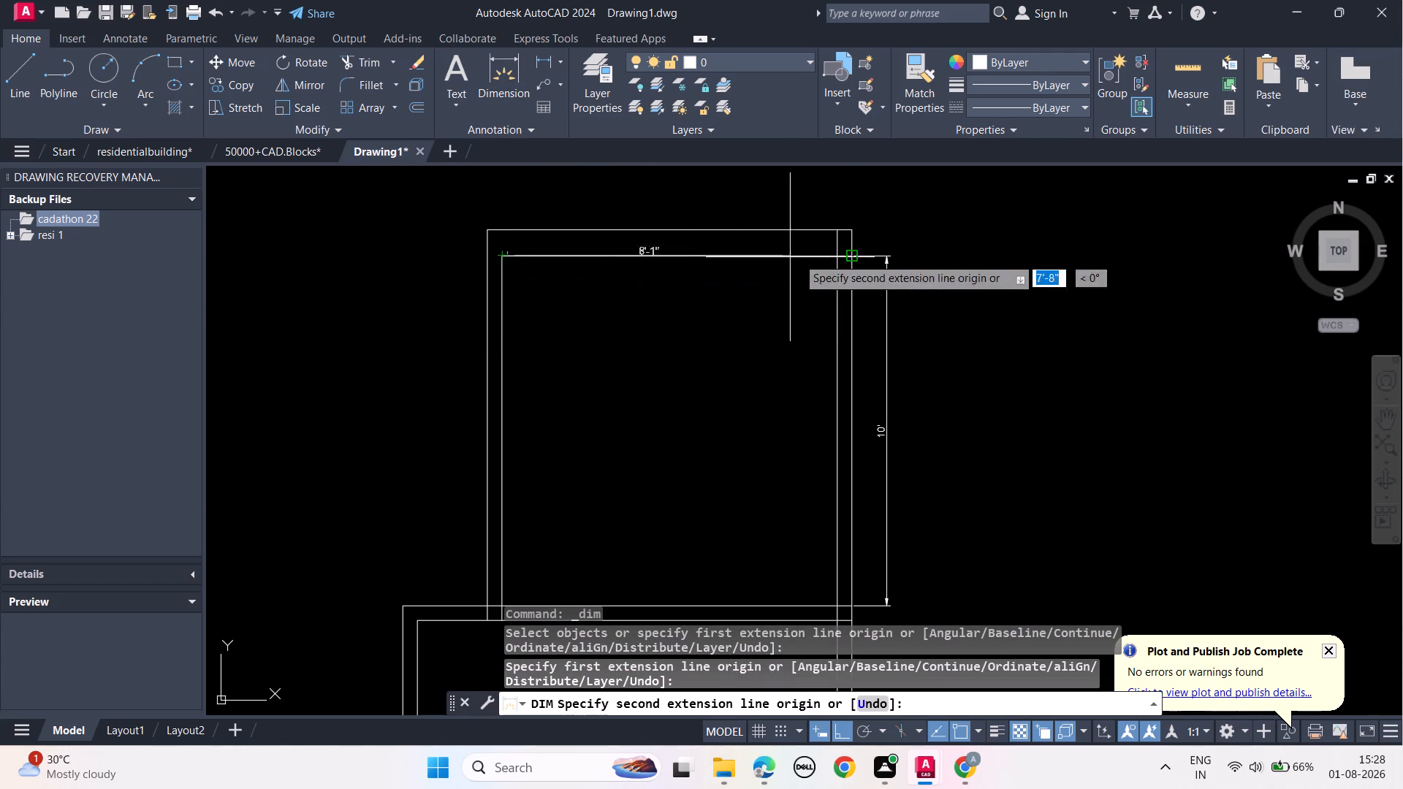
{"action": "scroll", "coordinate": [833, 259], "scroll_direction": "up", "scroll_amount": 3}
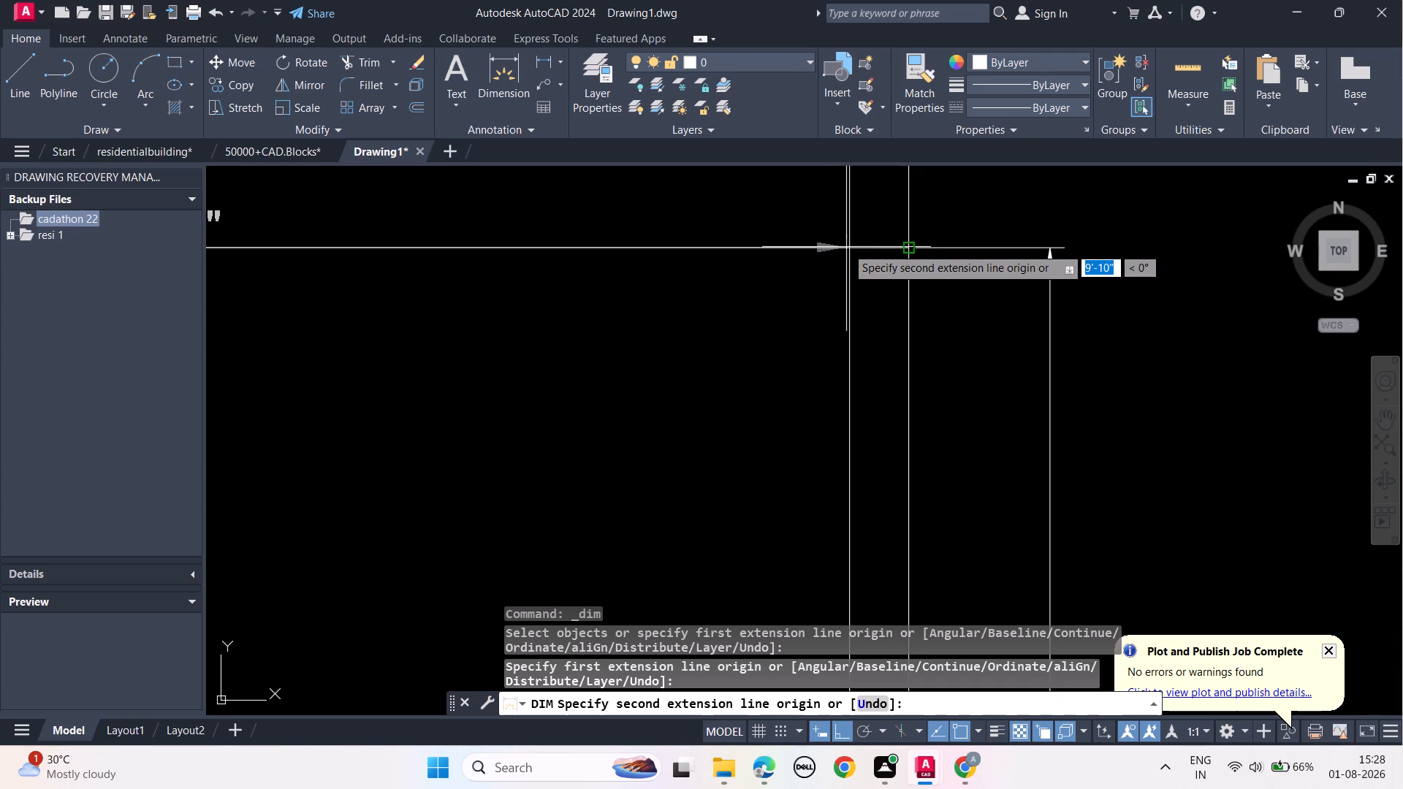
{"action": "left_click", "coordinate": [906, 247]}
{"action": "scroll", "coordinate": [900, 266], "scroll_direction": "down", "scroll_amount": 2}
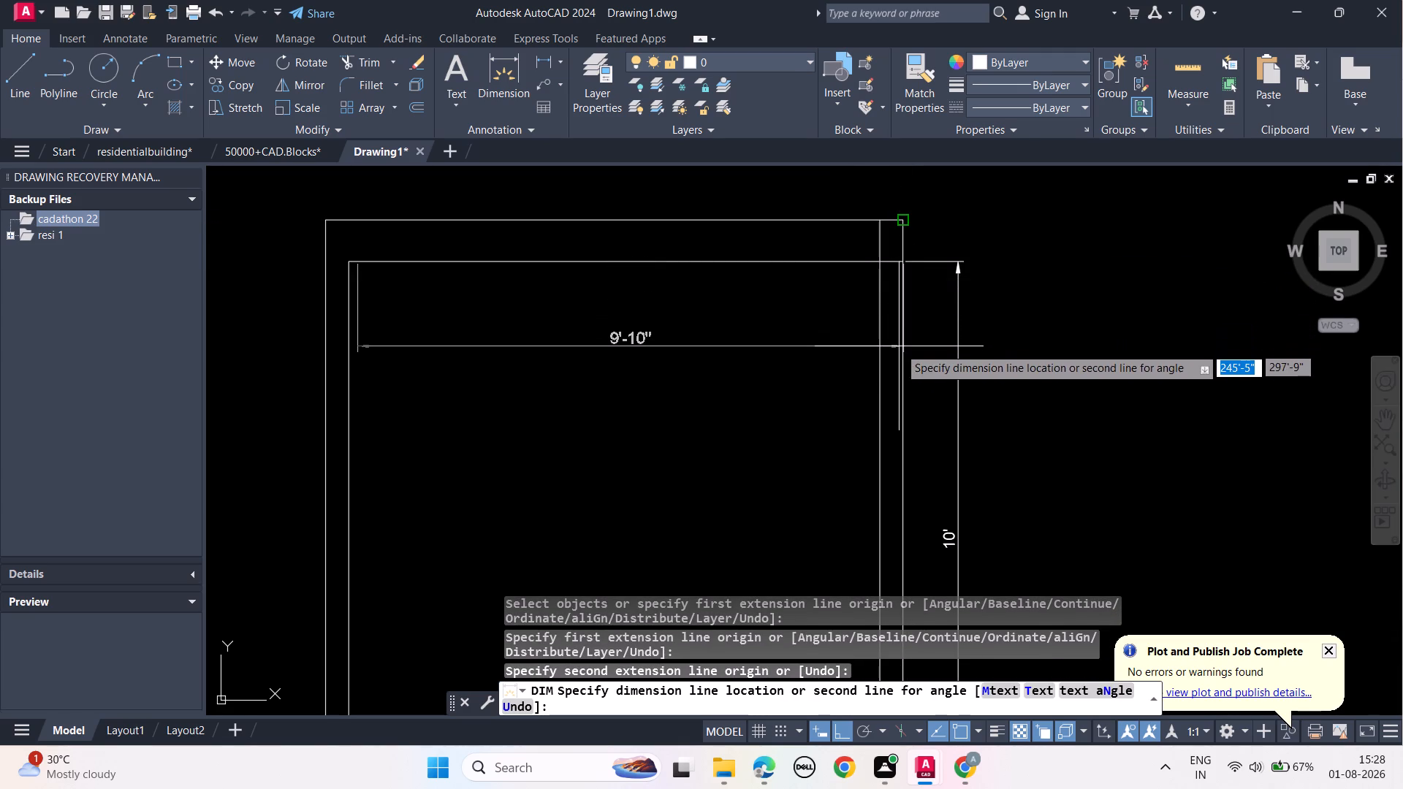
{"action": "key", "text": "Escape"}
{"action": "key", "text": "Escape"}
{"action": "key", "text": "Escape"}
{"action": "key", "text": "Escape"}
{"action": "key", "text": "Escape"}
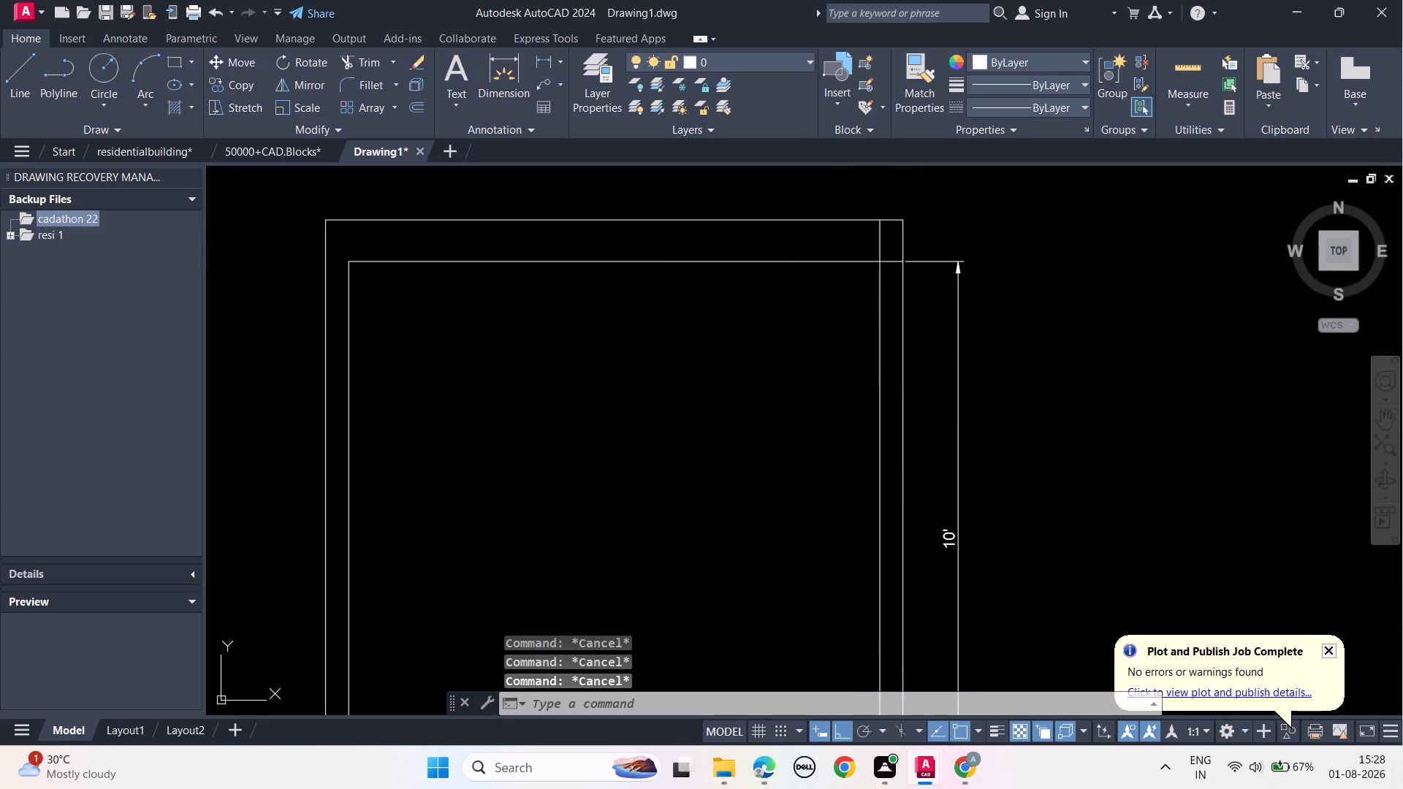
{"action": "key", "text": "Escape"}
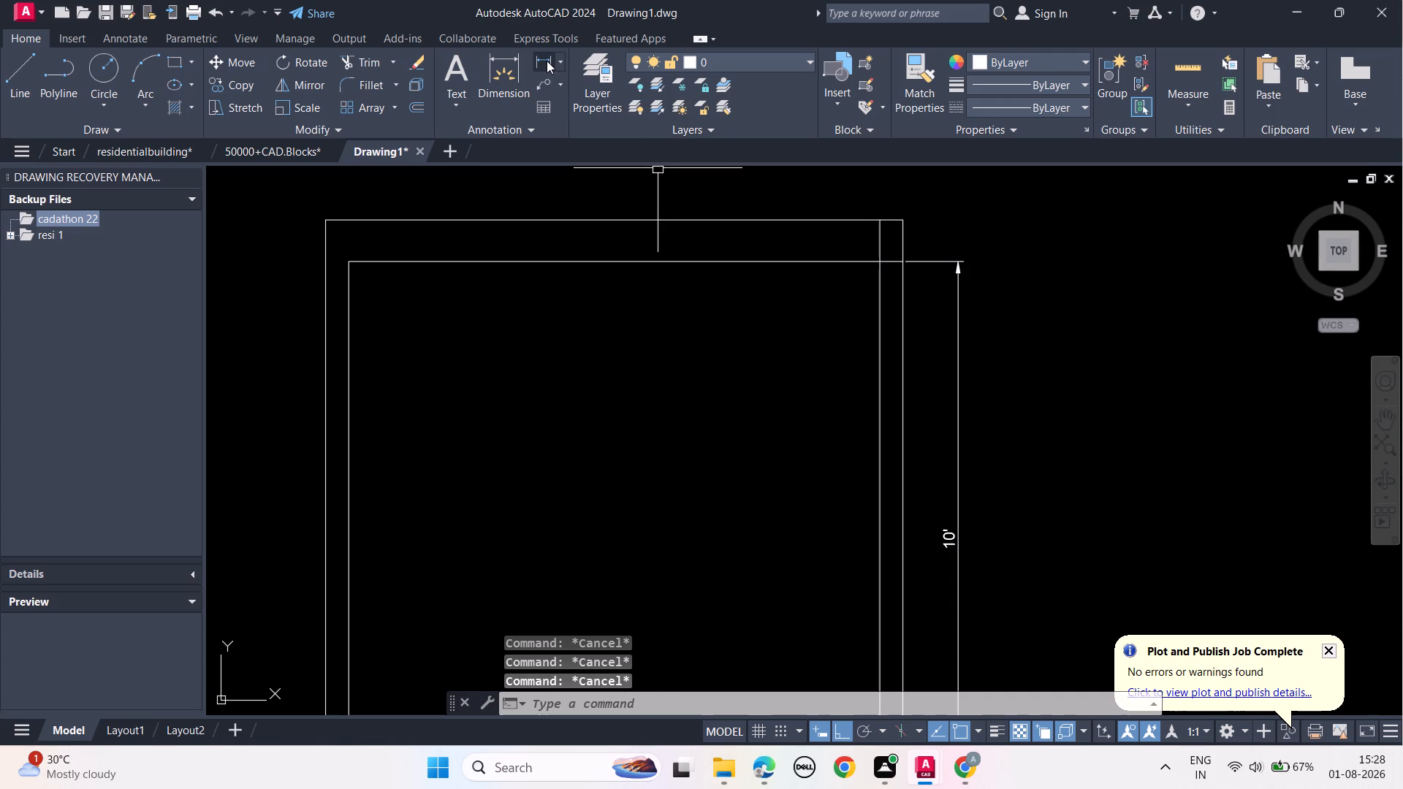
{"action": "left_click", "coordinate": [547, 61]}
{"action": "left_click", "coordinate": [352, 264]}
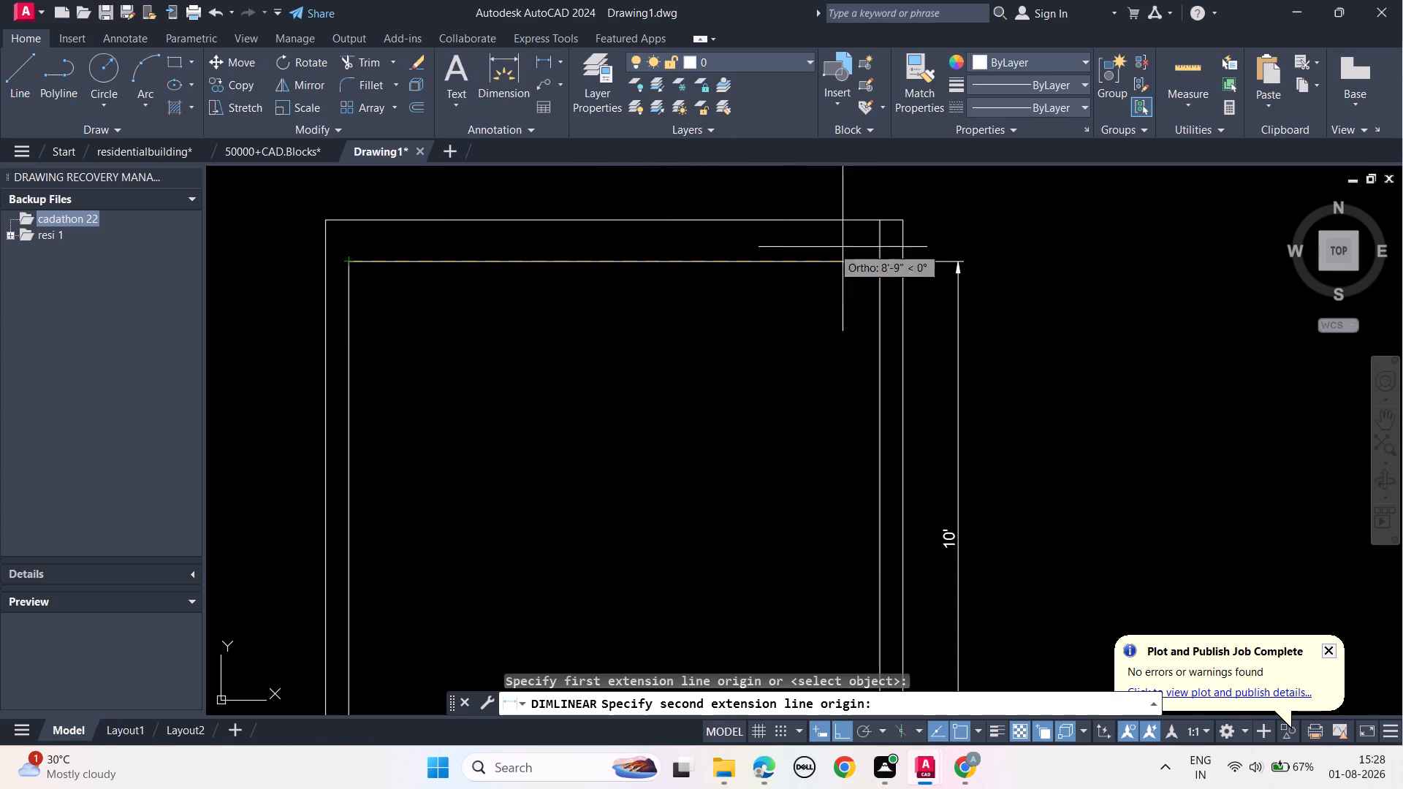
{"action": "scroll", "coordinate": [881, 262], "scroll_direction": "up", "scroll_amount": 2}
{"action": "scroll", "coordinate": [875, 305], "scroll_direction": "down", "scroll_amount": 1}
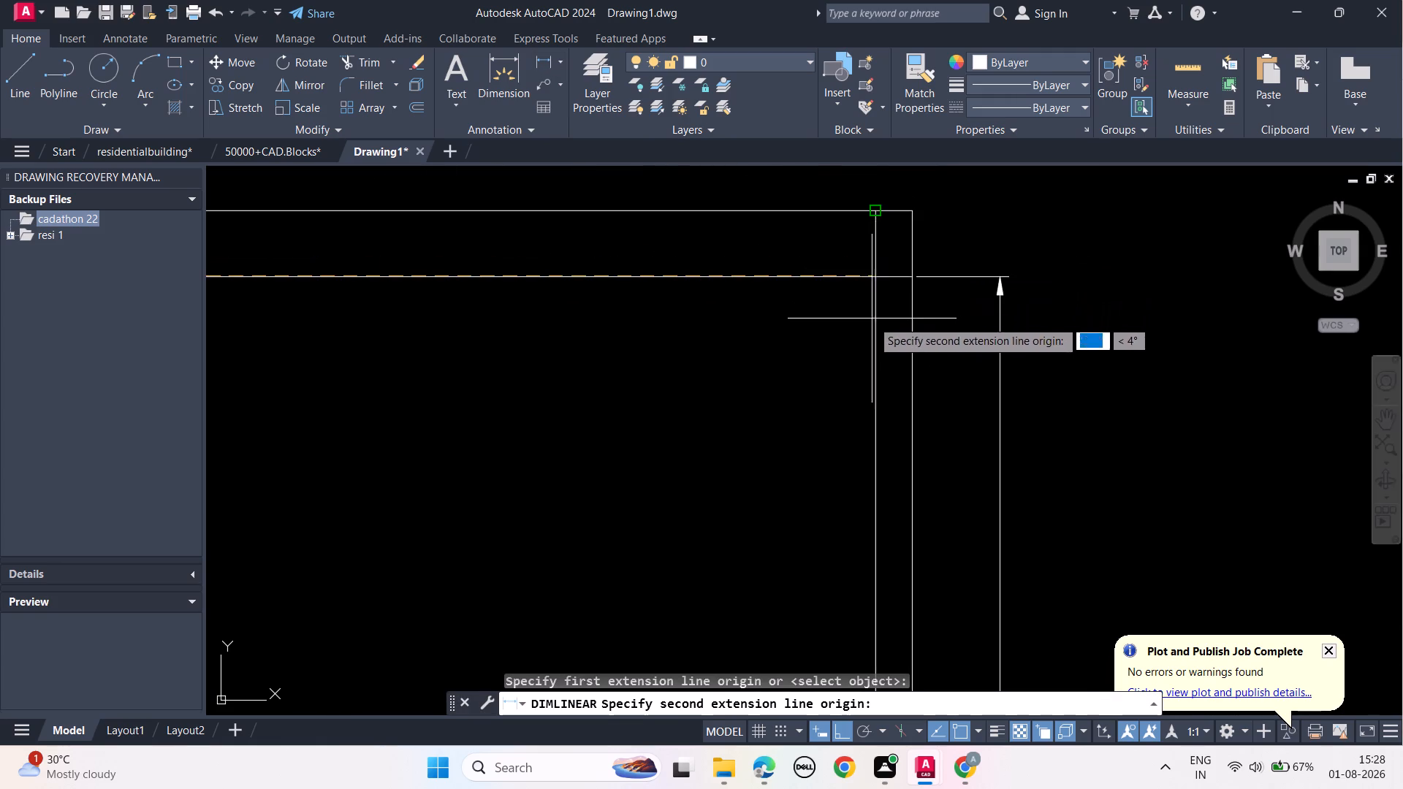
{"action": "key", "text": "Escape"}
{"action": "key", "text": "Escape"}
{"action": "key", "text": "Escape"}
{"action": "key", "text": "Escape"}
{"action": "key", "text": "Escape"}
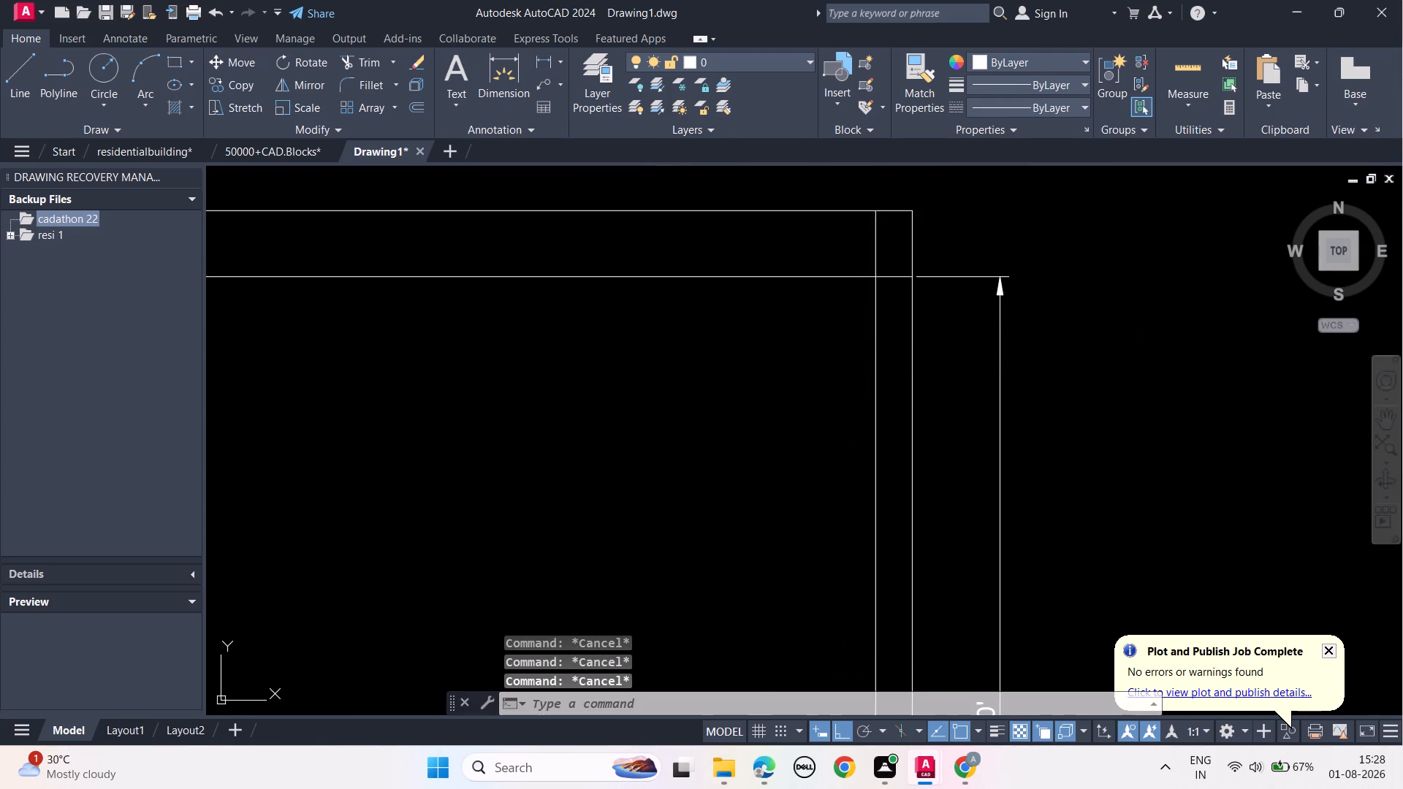
Trim the inner right wall line within the topmost slab and the slab's bottom edge between the two right wall lines.
{"action": "type", "text": "tr"}
{"action": "key", "text": "space"}
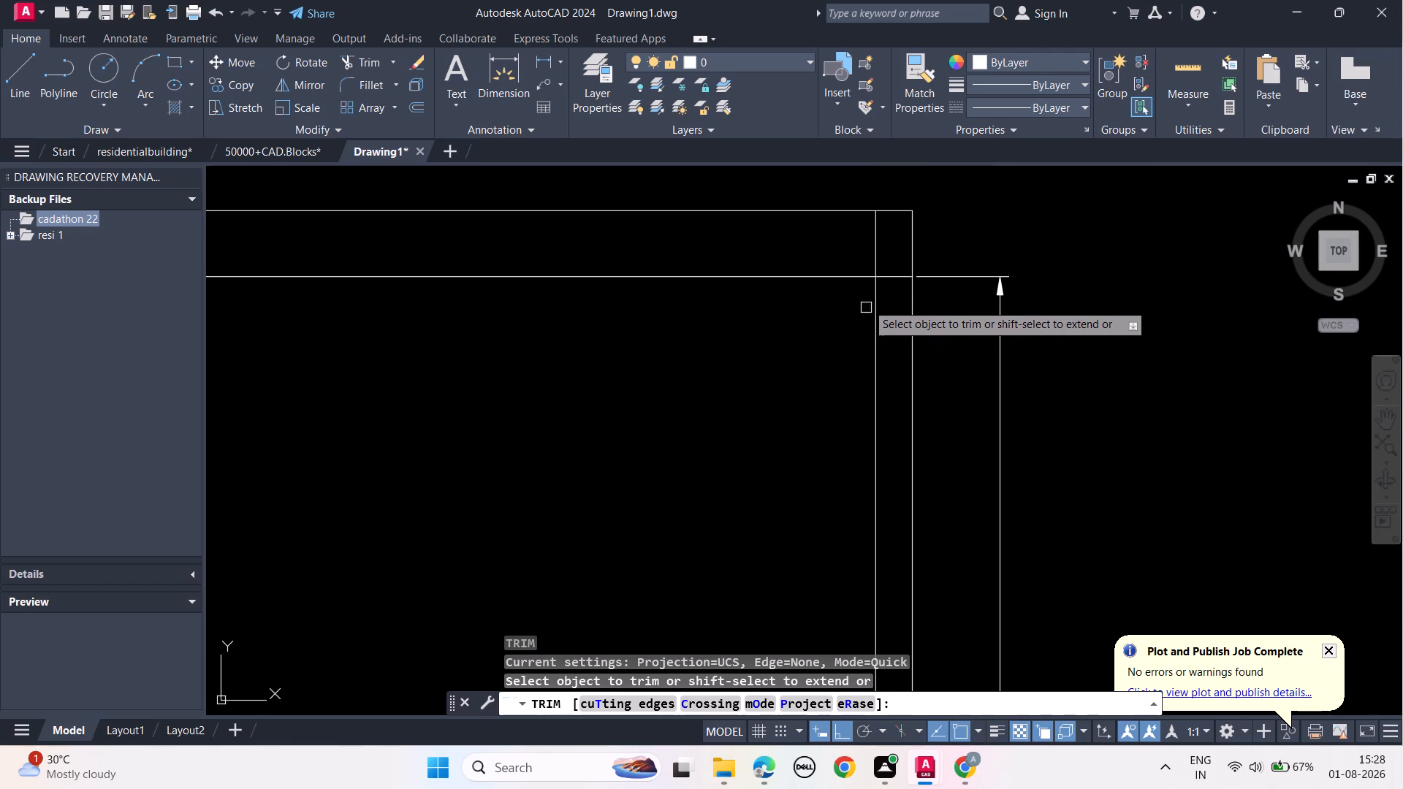
{"action": "key", "text": "space"}
{"action": "left_click", "coordinate": [879, 254]}
{"action": "left_click", "coordinate": [896, 275]}
{"action": "key", "text": "Escape"}
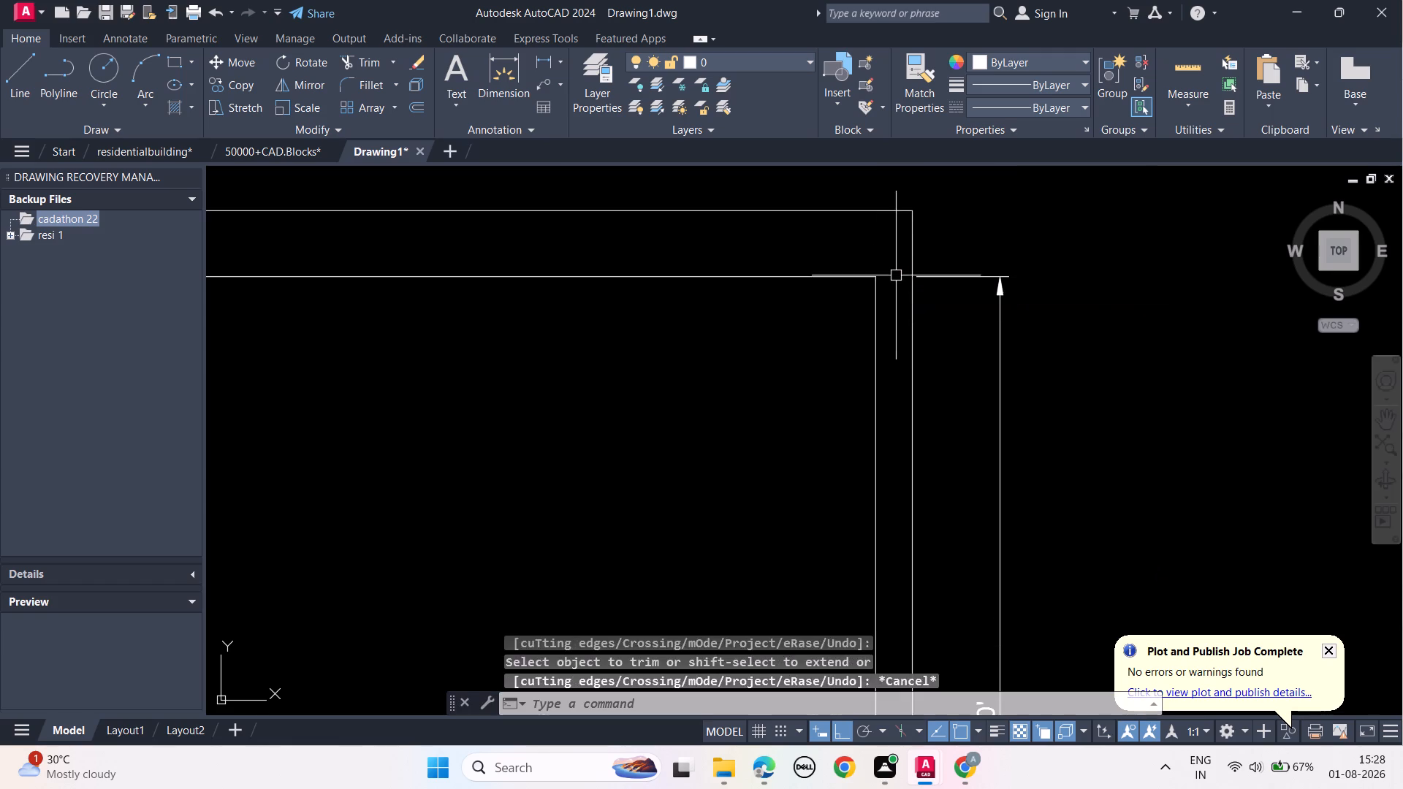
{"action": "key", "text": "Escape"}
{"action": "key", "text": "Escape"}
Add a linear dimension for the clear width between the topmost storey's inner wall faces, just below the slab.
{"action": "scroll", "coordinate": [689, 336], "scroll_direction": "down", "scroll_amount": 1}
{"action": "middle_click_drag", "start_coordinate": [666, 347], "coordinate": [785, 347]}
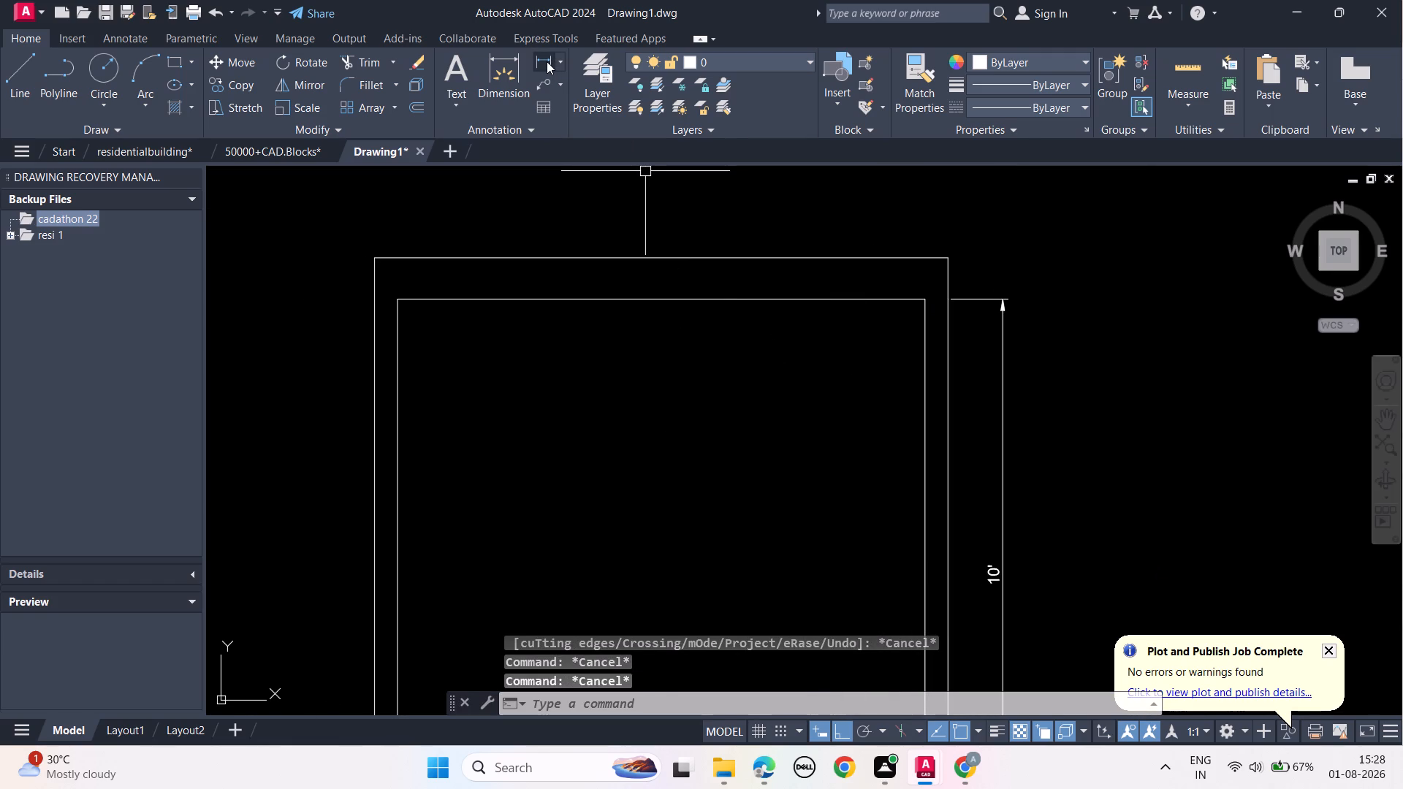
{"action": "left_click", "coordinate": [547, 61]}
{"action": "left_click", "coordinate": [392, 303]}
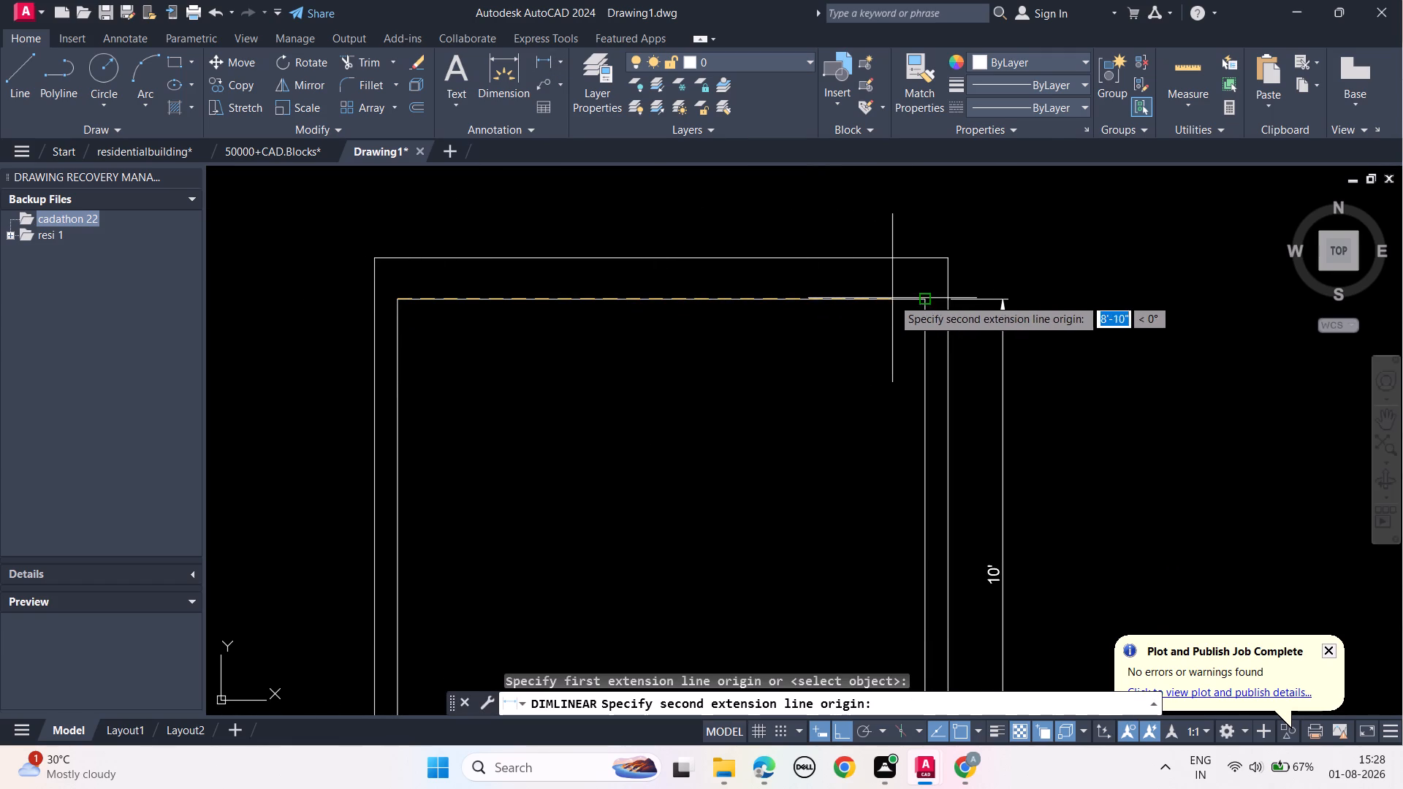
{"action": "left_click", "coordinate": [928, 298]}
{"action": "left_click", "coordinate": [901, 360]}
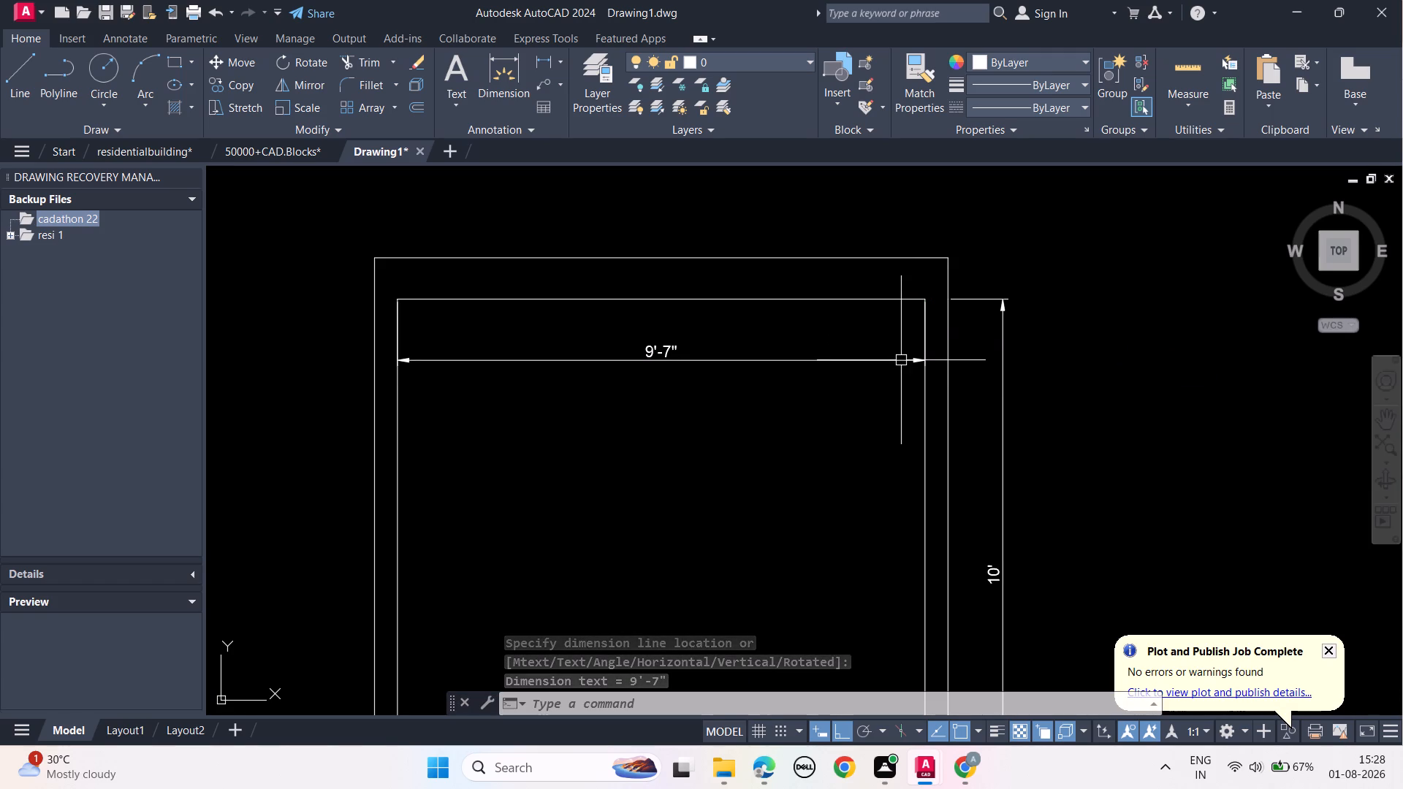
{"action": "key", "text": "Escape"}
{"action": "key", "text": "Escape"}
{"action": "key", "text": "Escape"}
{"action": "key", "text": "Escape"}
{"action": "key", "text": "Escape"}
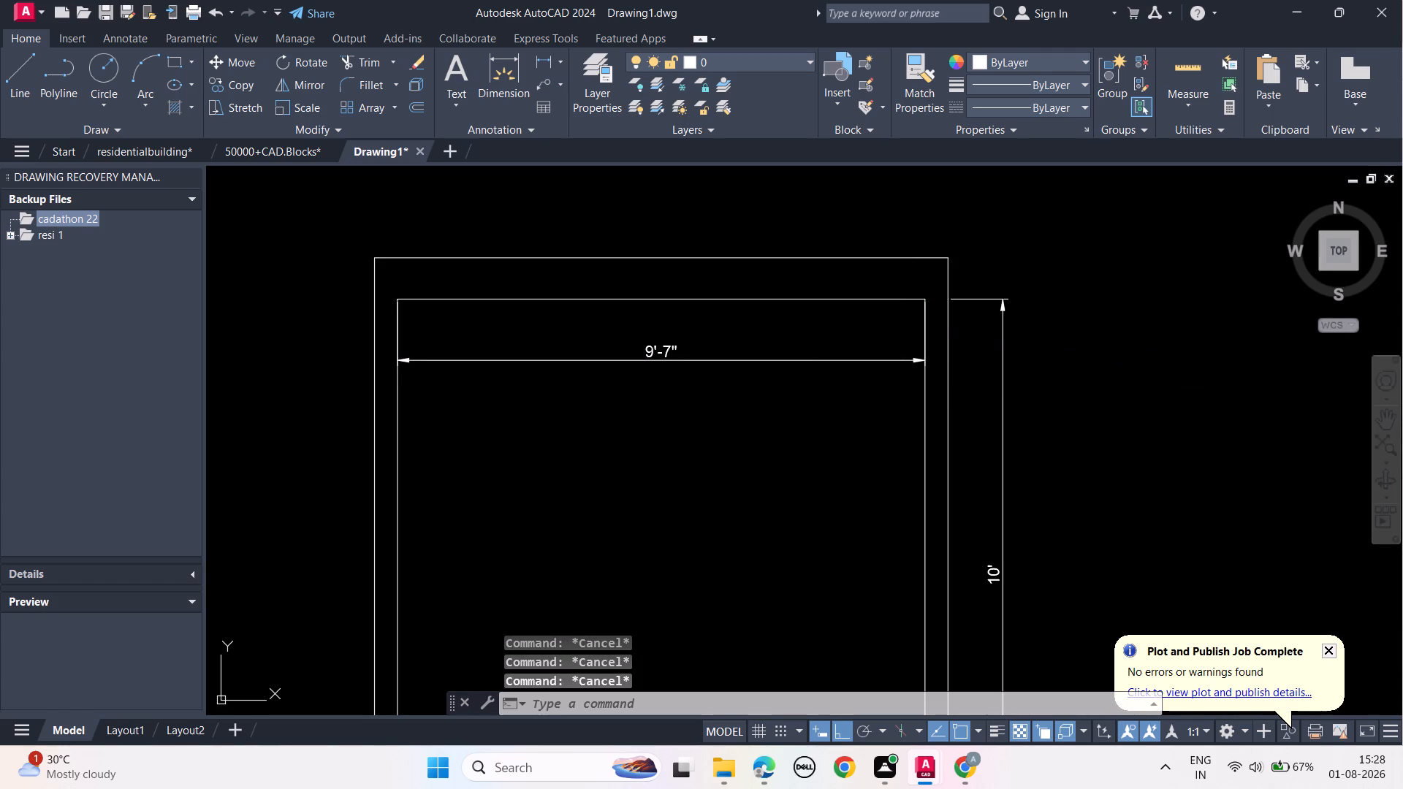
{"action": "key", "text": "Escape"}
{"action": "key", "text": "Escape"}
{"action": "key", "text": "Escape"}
Erase the topmost slab's bottom edge between the inner wall lines.
{"action": "left_click", "coordinate": [806, 300]}
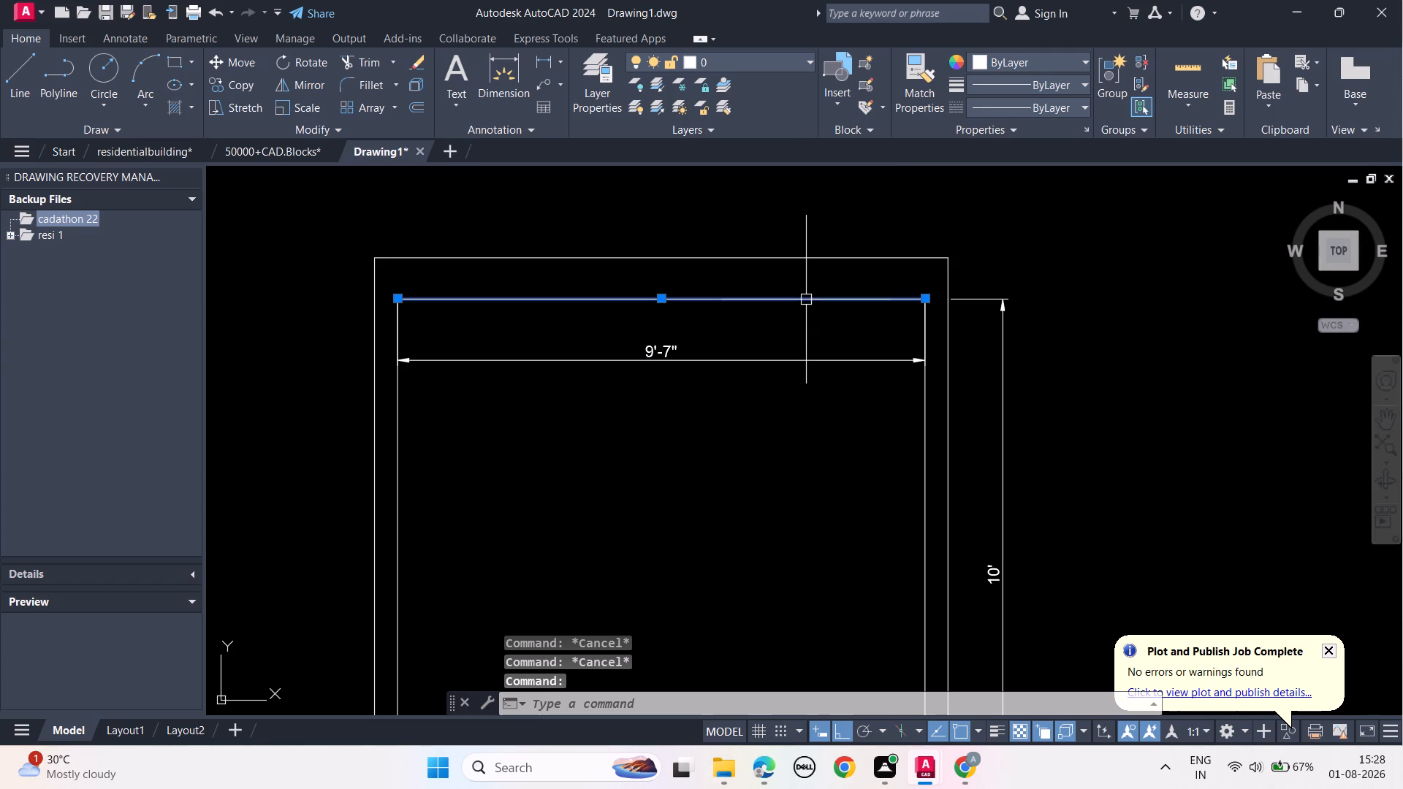
{"action": "key", "text": "Delete"}
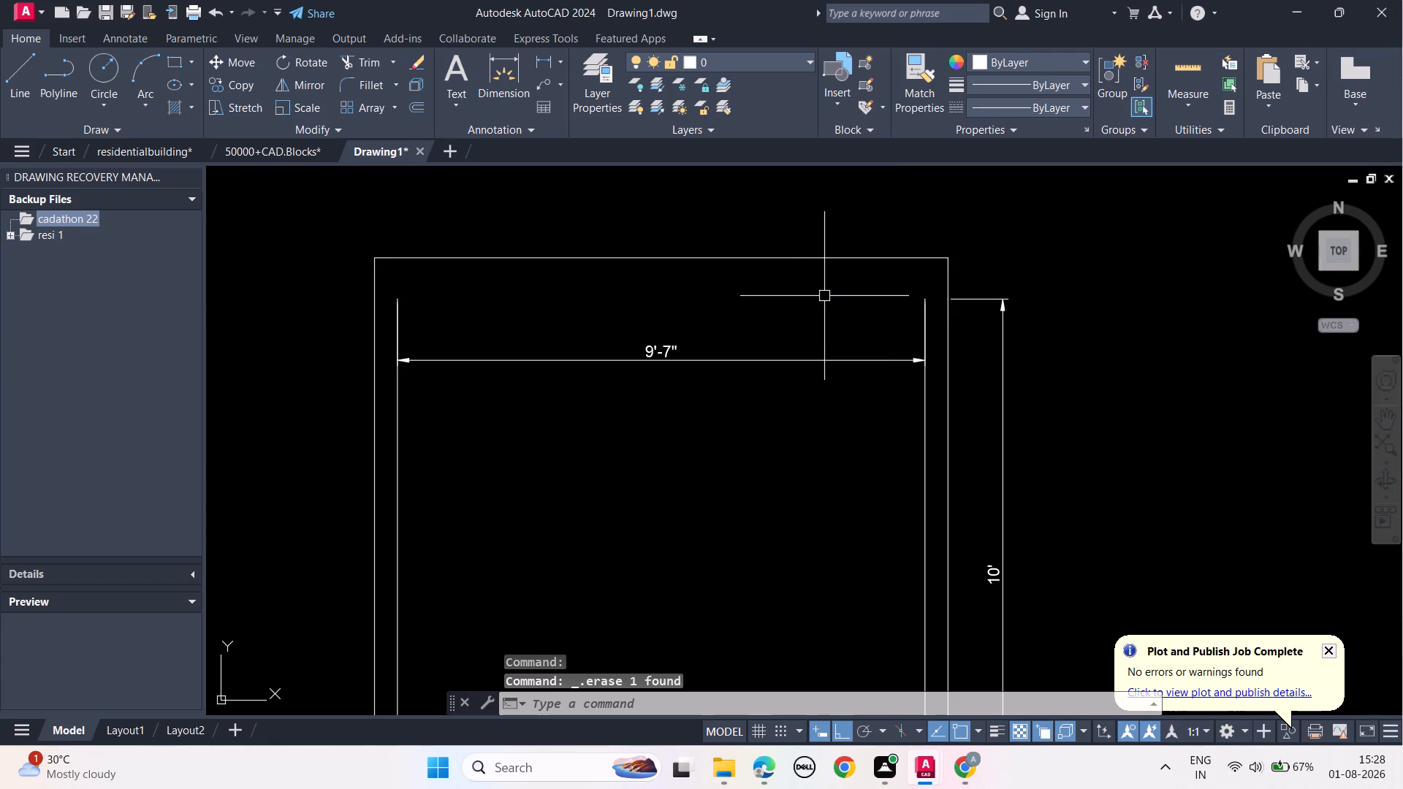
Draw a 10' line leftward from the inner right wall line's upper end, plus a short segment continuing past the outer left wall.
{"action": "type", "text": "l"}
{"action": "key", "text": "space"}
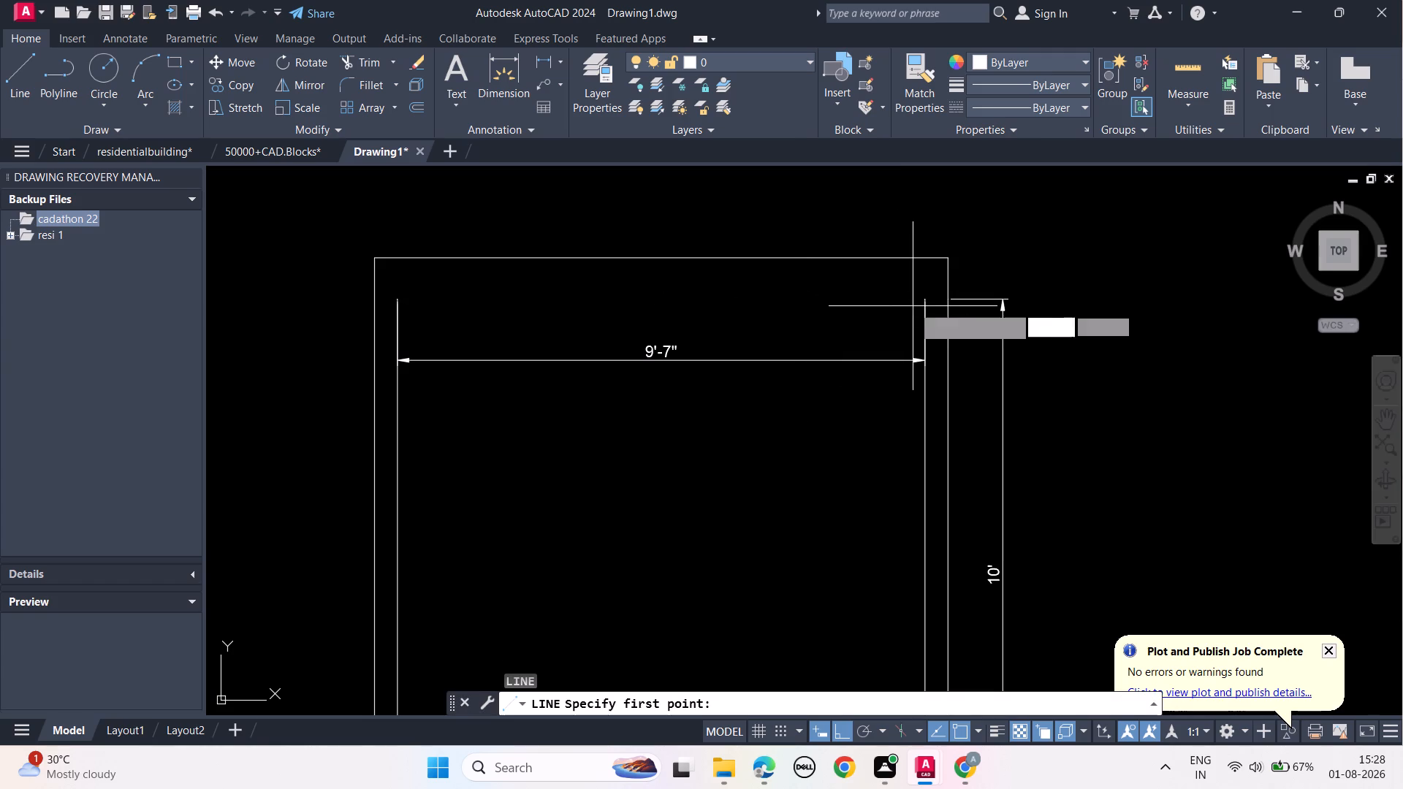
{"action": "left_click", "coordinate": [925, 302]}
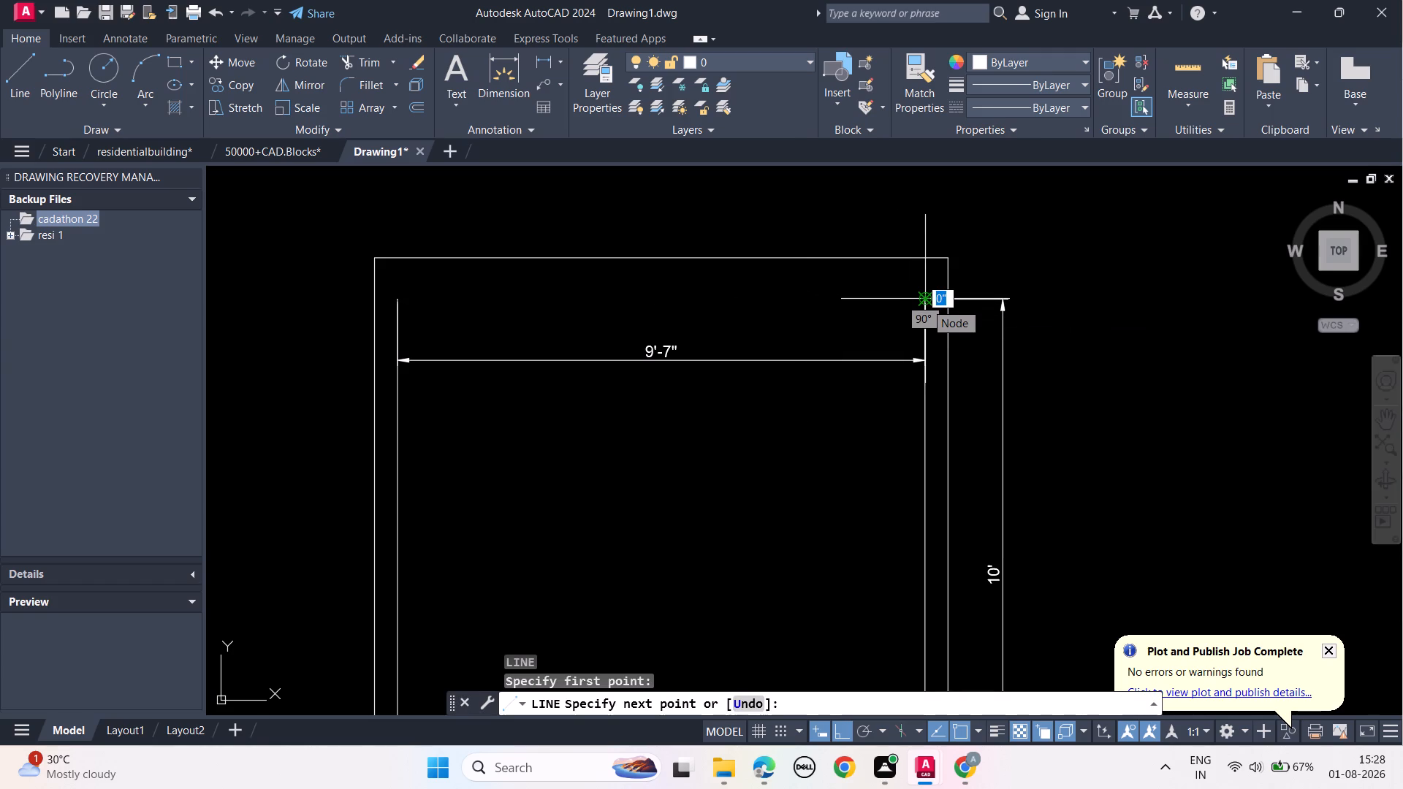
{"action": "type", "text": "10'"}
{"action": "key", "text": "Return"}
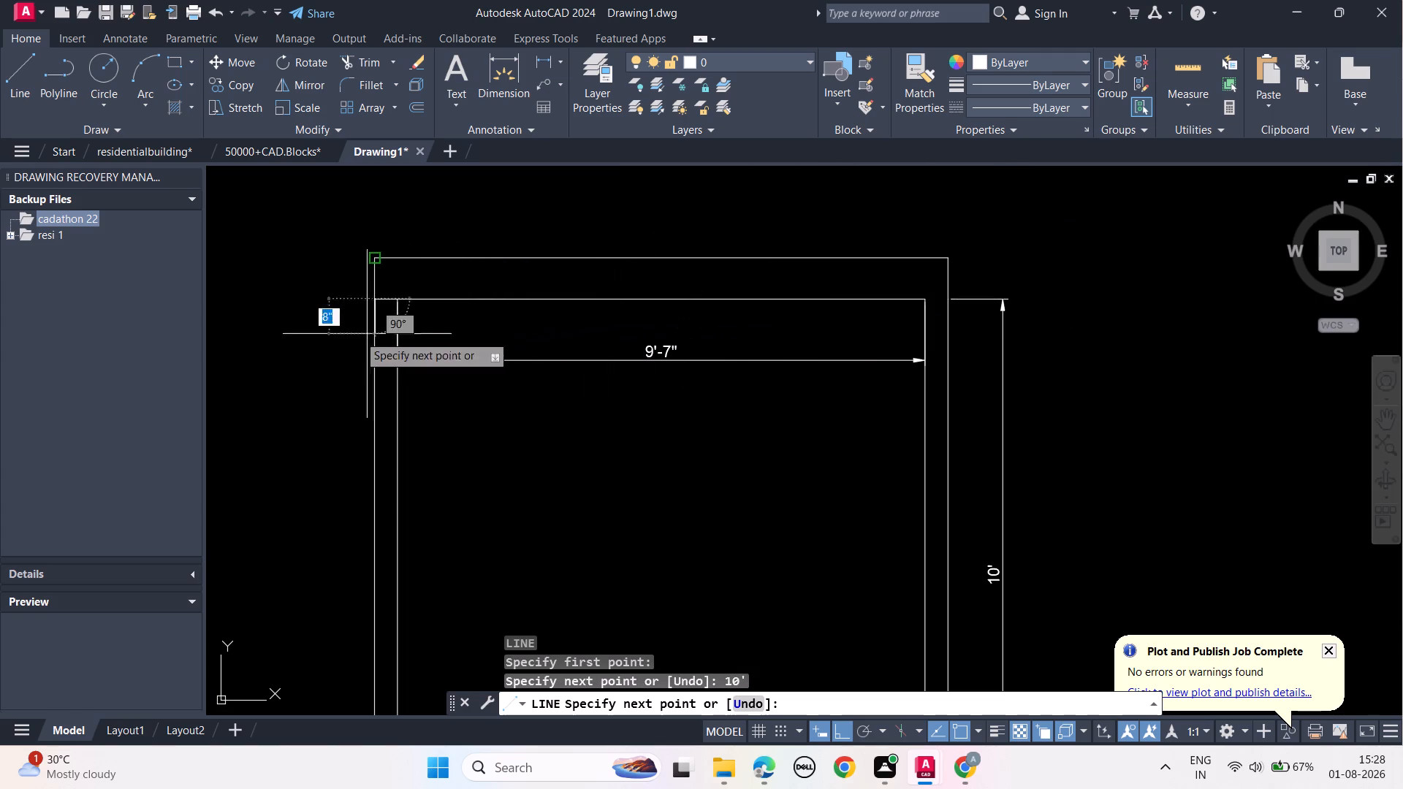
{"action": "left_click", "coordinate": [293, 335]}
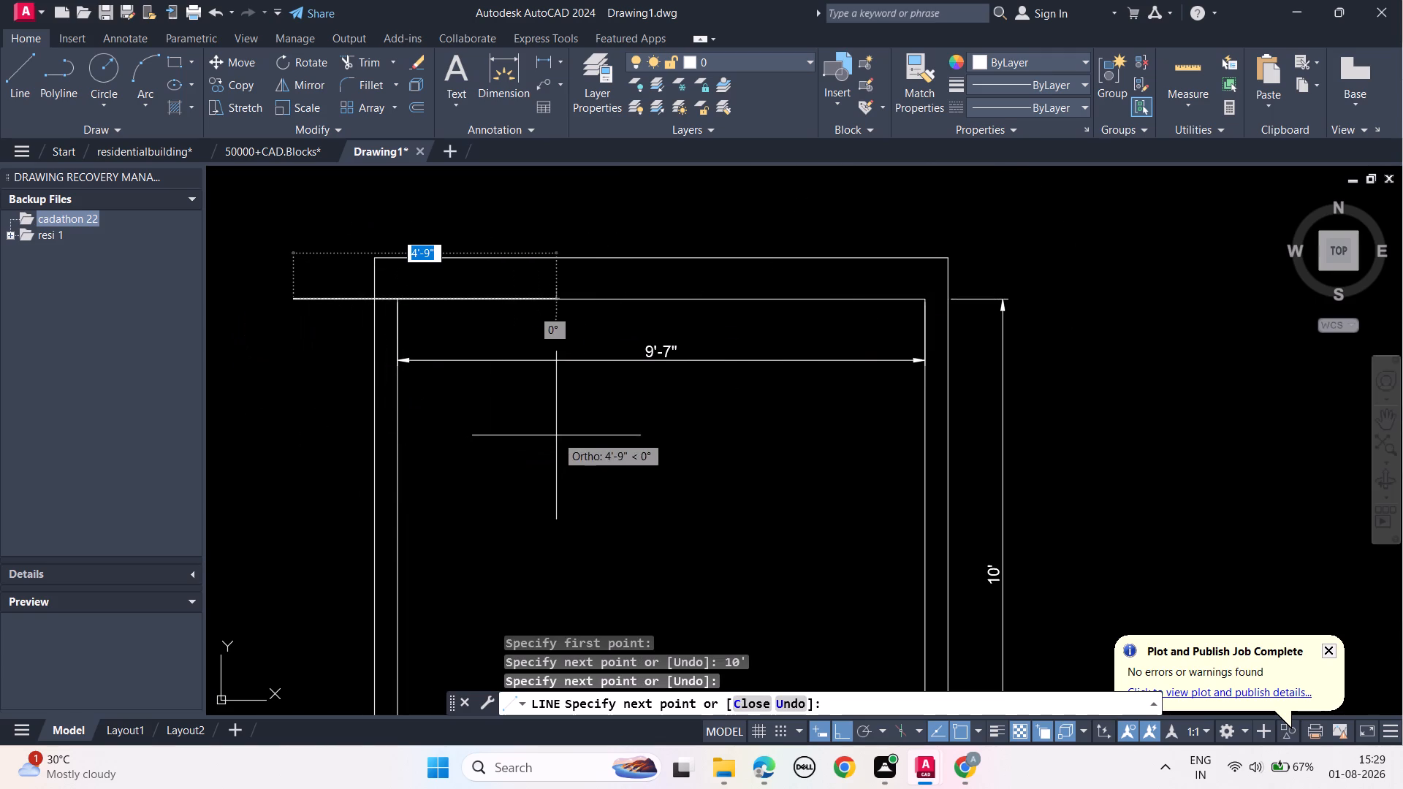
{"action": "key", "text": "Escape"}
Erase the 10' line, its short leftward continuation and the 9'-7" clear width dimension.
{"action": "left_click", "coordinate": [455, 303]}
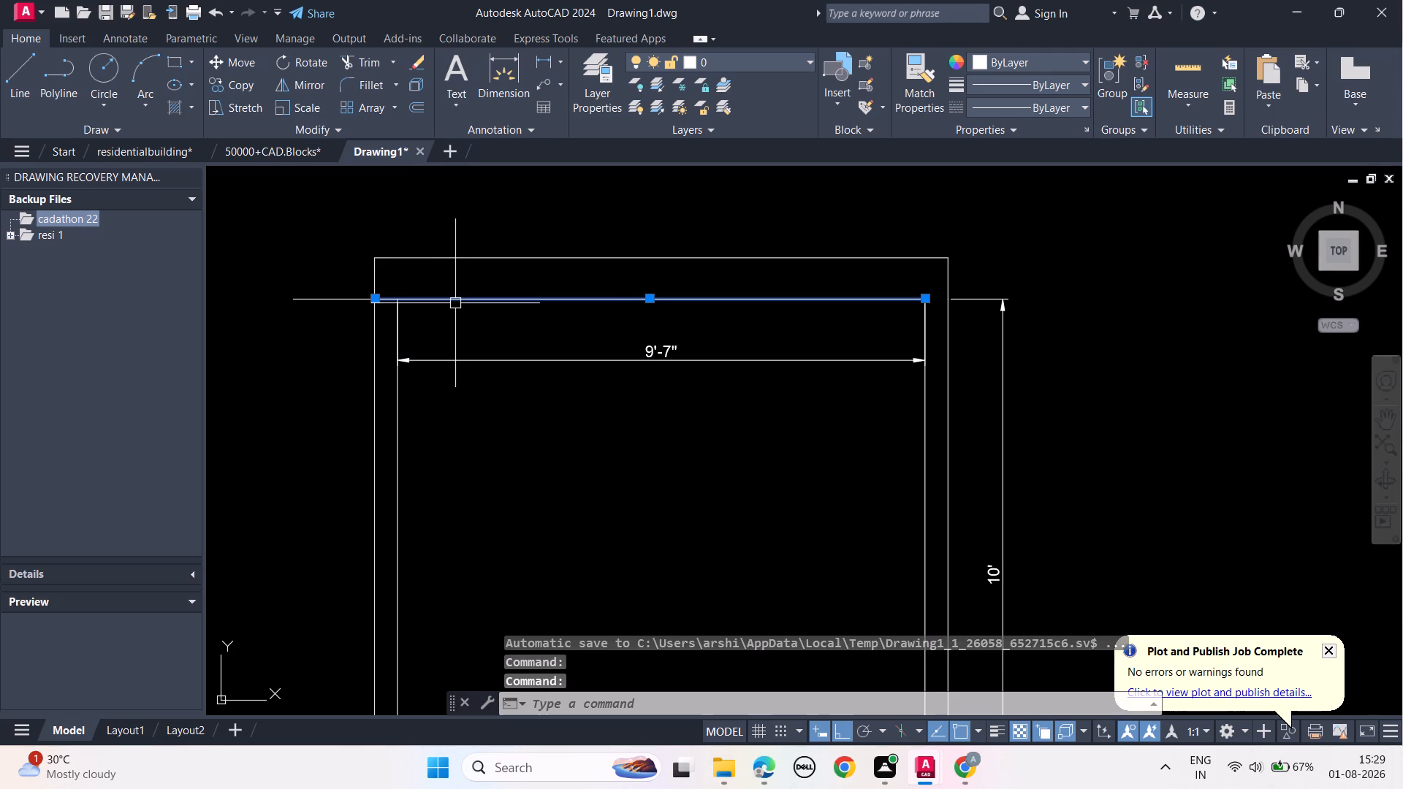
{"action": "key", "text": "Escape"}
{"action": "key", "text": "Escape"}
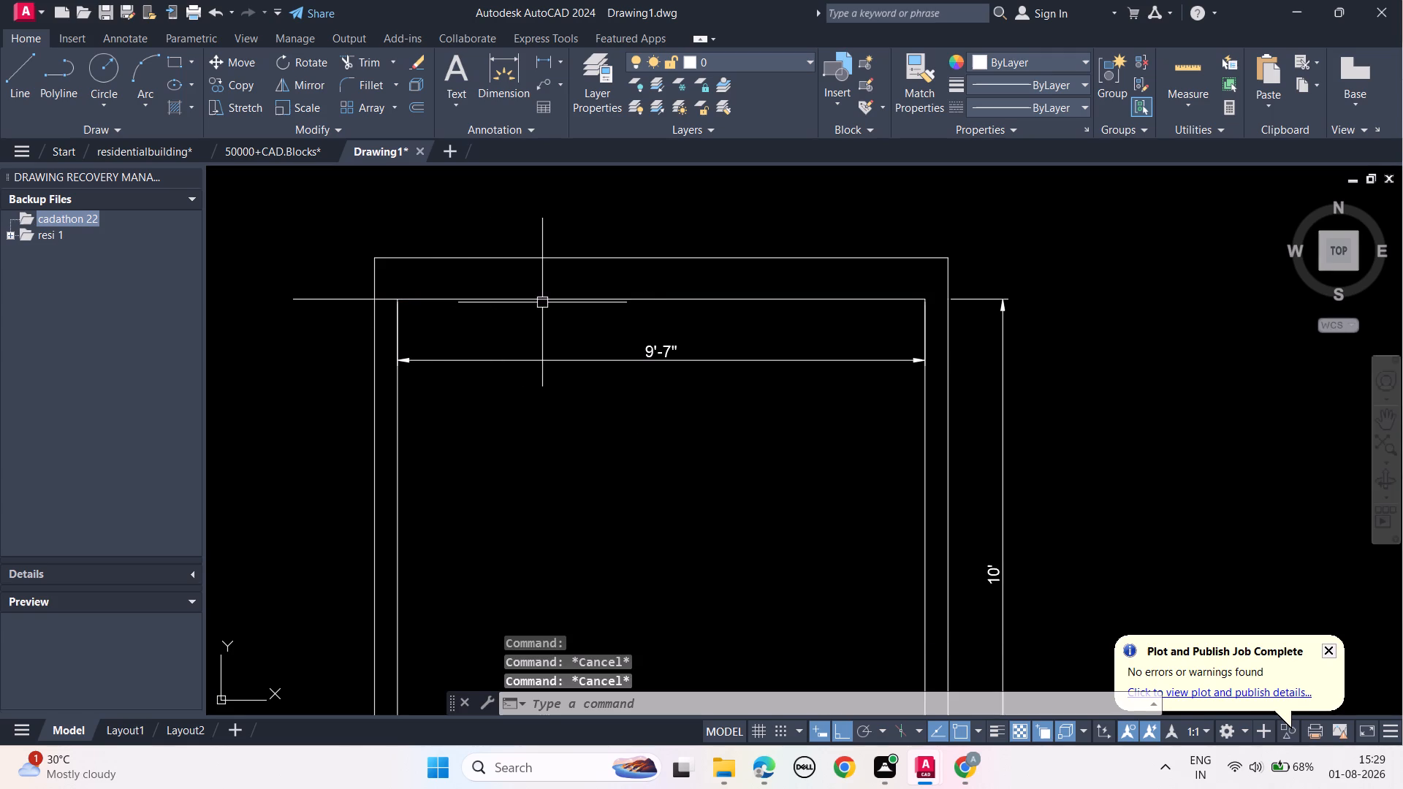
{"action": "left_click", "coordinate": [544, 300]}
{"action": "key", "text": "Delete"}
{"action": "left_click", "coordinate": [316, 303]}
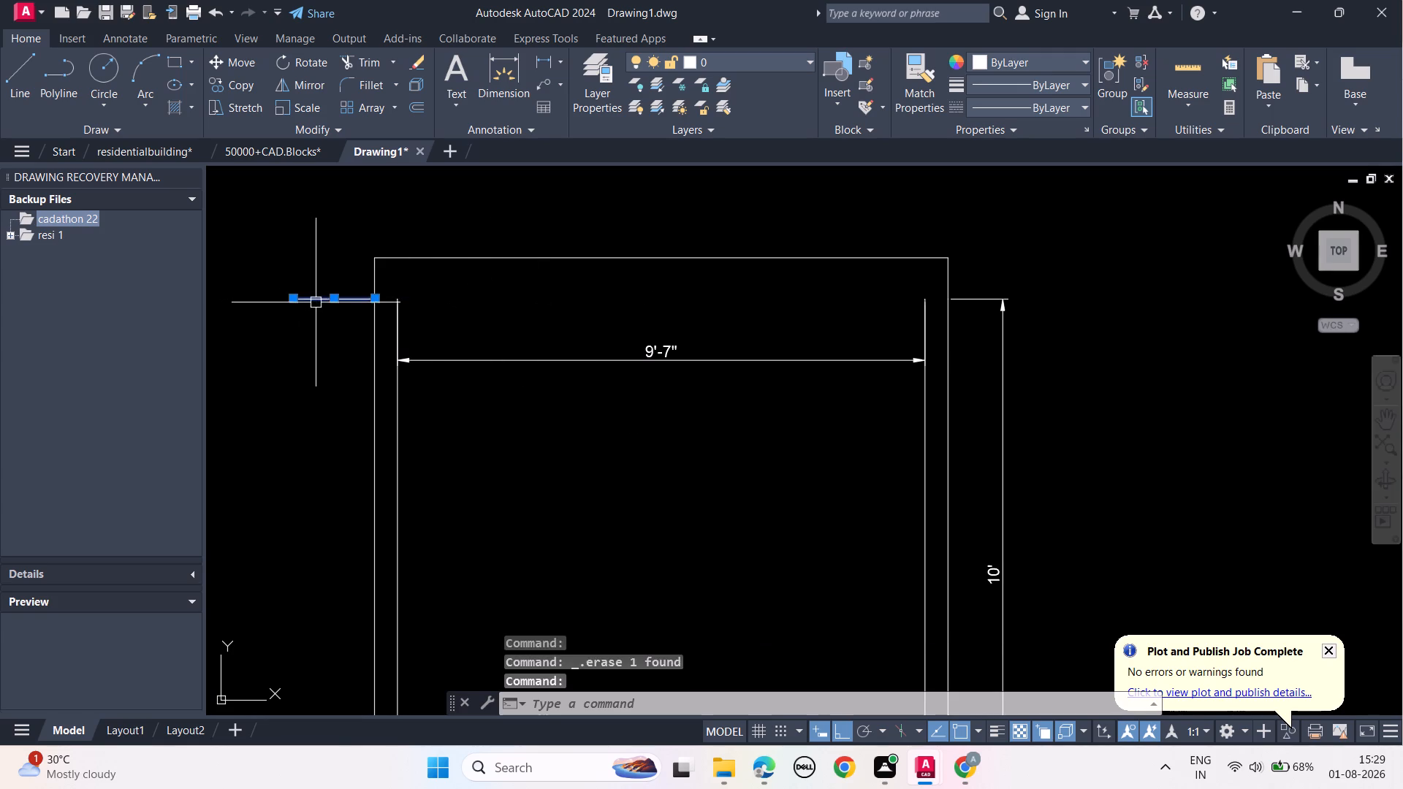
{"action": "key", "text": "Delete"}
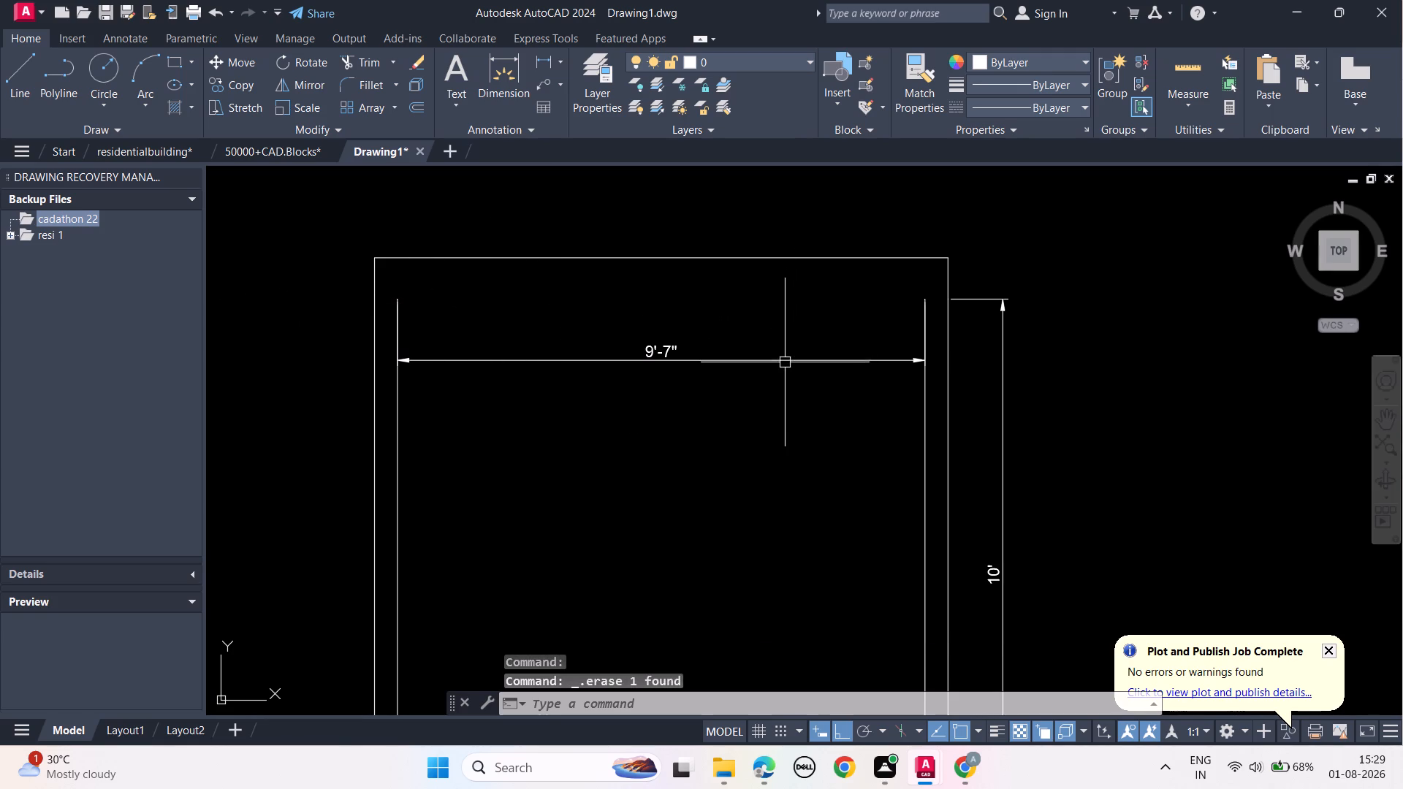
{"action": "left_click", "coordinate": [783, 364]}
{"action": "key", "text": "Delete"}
Draw a 10' horizontal line leftward from the inner right wall line's upper end as the topmost slab's bottom edge.
{"action": "type", "text": "l"}
{"action": "key", "text": "space"}
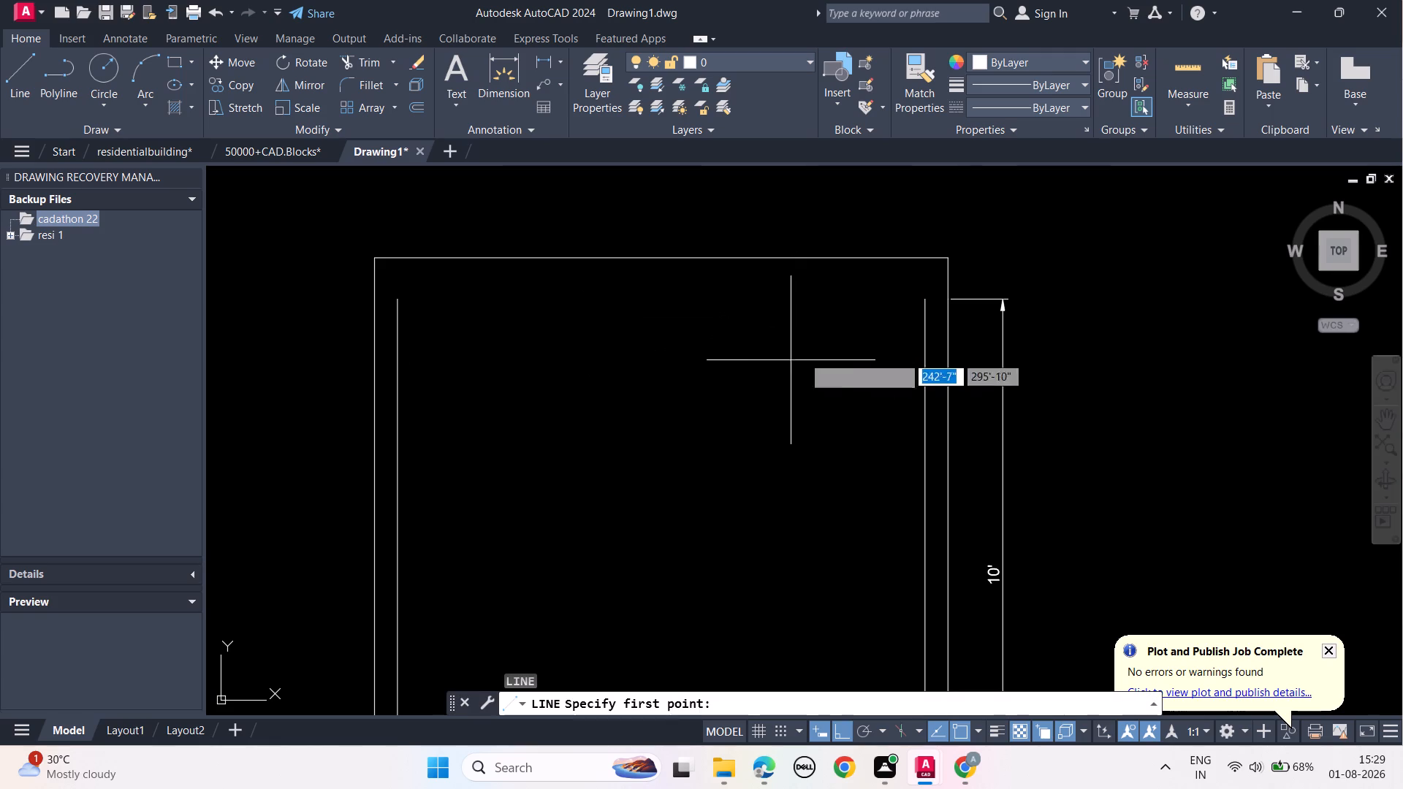
{"action": "left_click", "coordinate": [922, 300]}
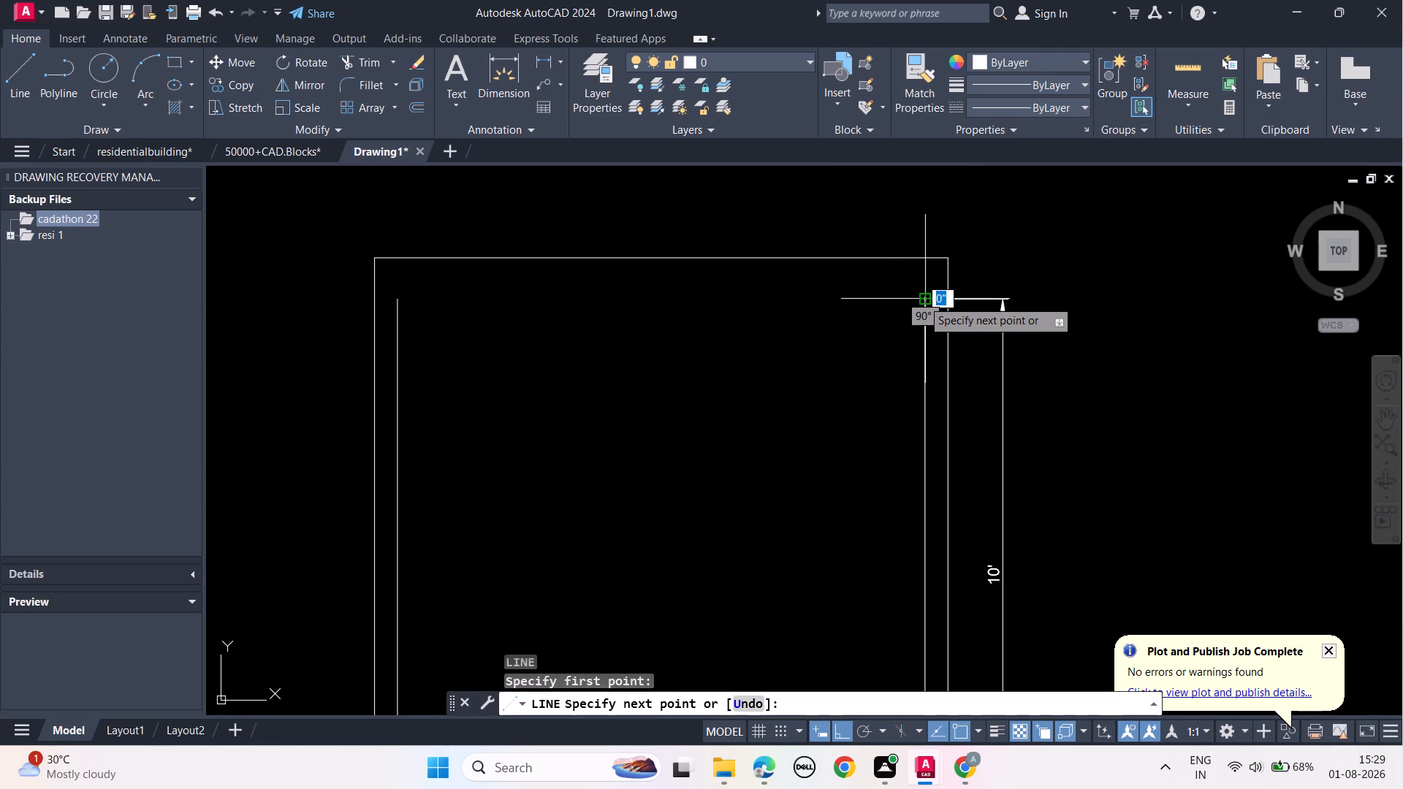
{"action": "type", "text": "10'"}
{"action": "key", "text": "Return"}
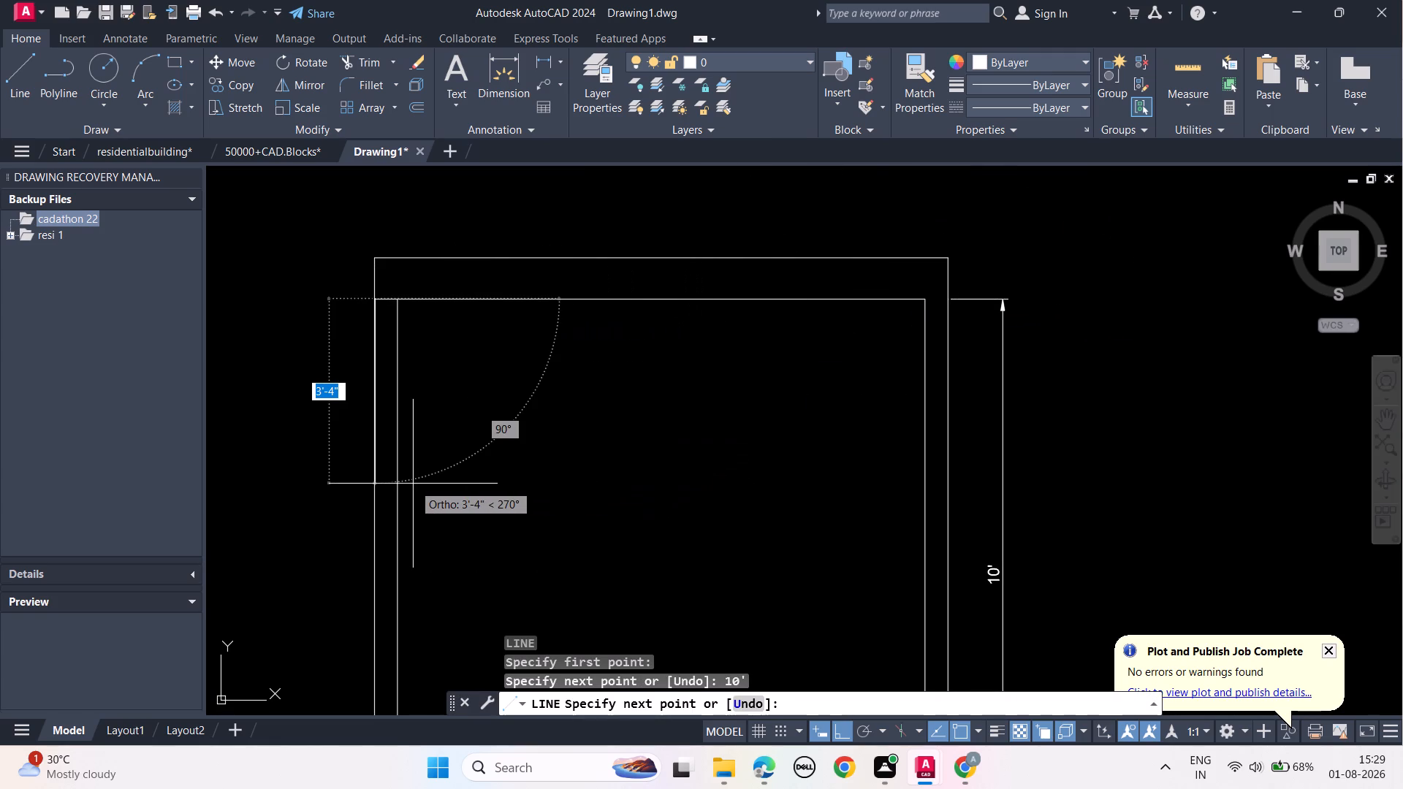
{"action": "key", "text": "Escape"}
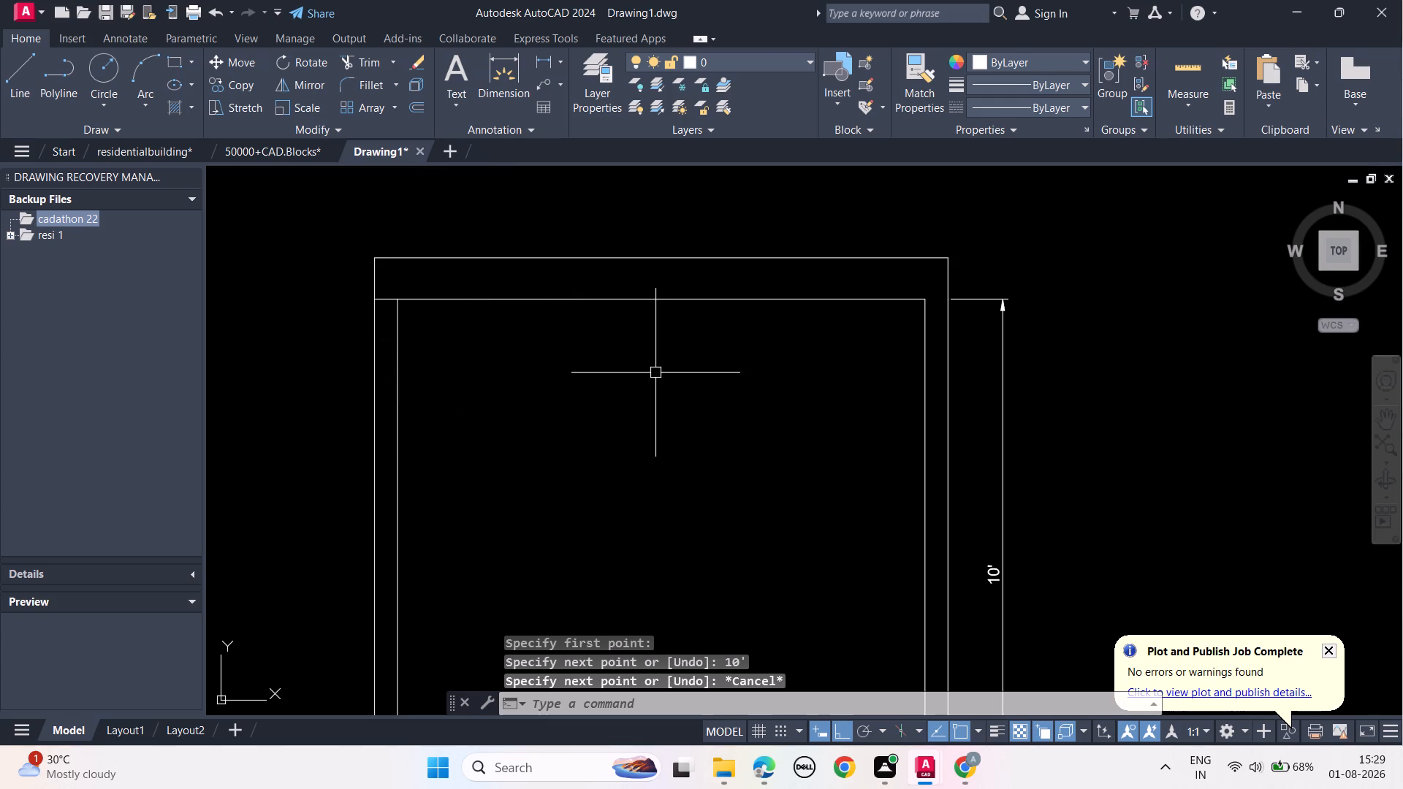
Erase the topmost storey's inner left wall line.
{"action": "middle_click_drag", "start_coordinate": [662, 373], "coordinate": [644, 438]}
{"action": "left_click", "coordinate": [381, 457]}
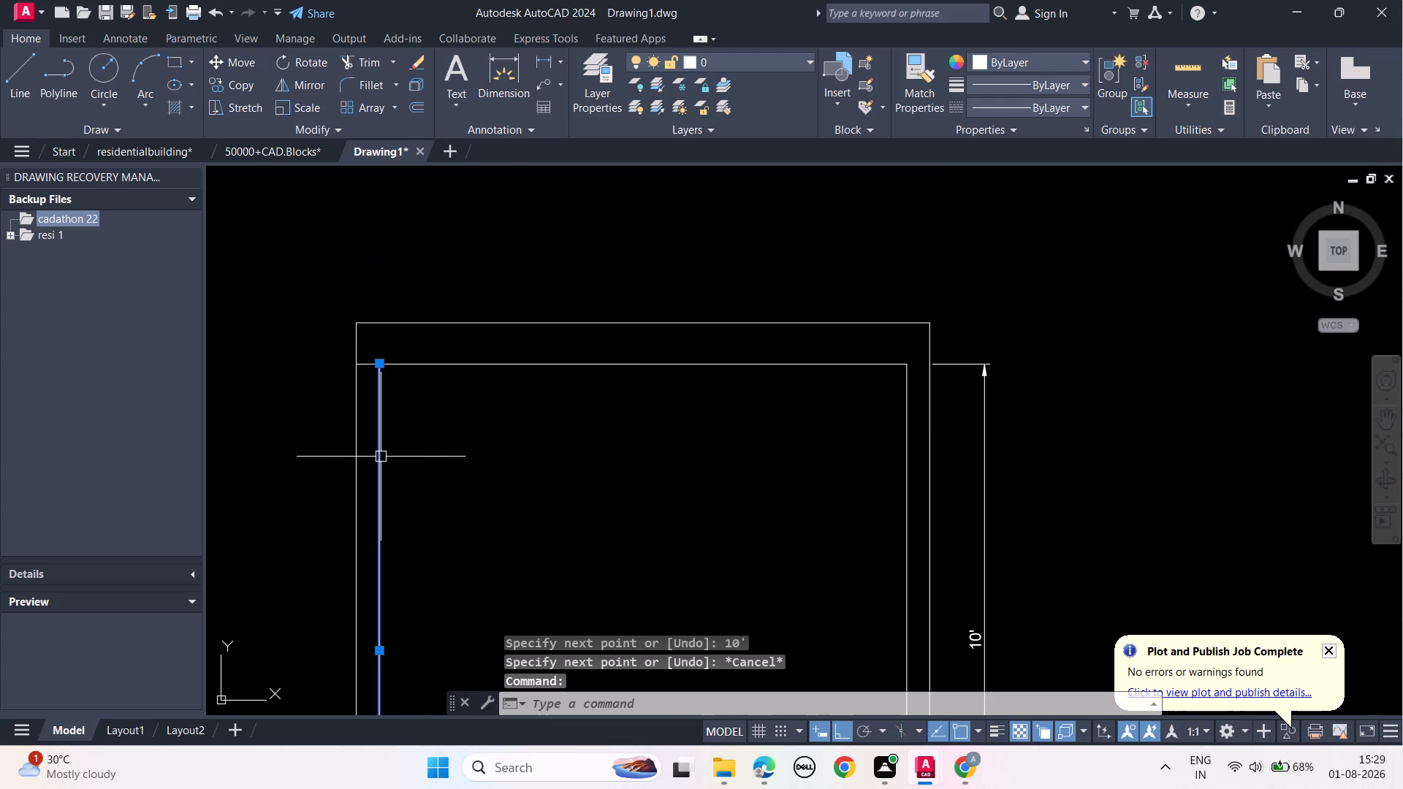
{"action": "key", "text": "Delete"}
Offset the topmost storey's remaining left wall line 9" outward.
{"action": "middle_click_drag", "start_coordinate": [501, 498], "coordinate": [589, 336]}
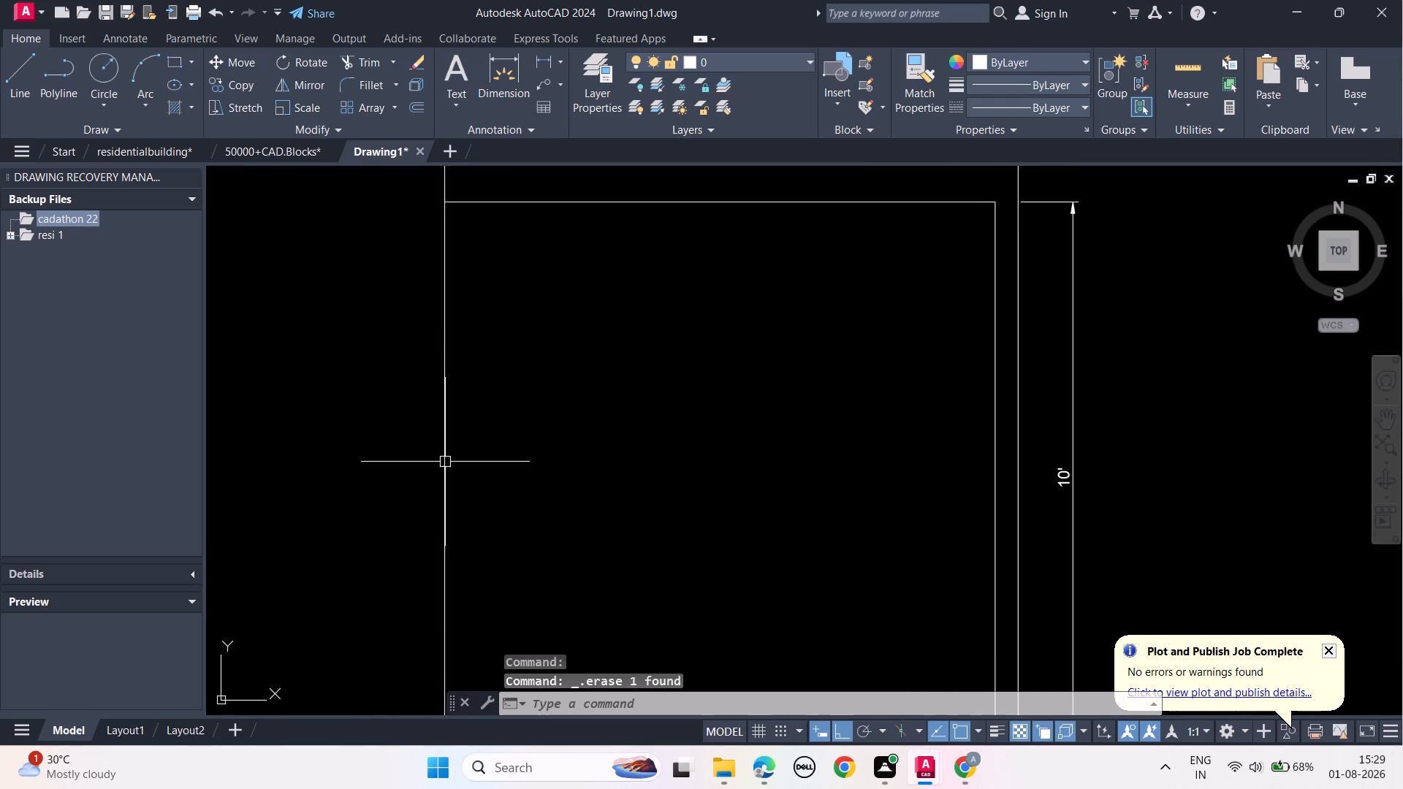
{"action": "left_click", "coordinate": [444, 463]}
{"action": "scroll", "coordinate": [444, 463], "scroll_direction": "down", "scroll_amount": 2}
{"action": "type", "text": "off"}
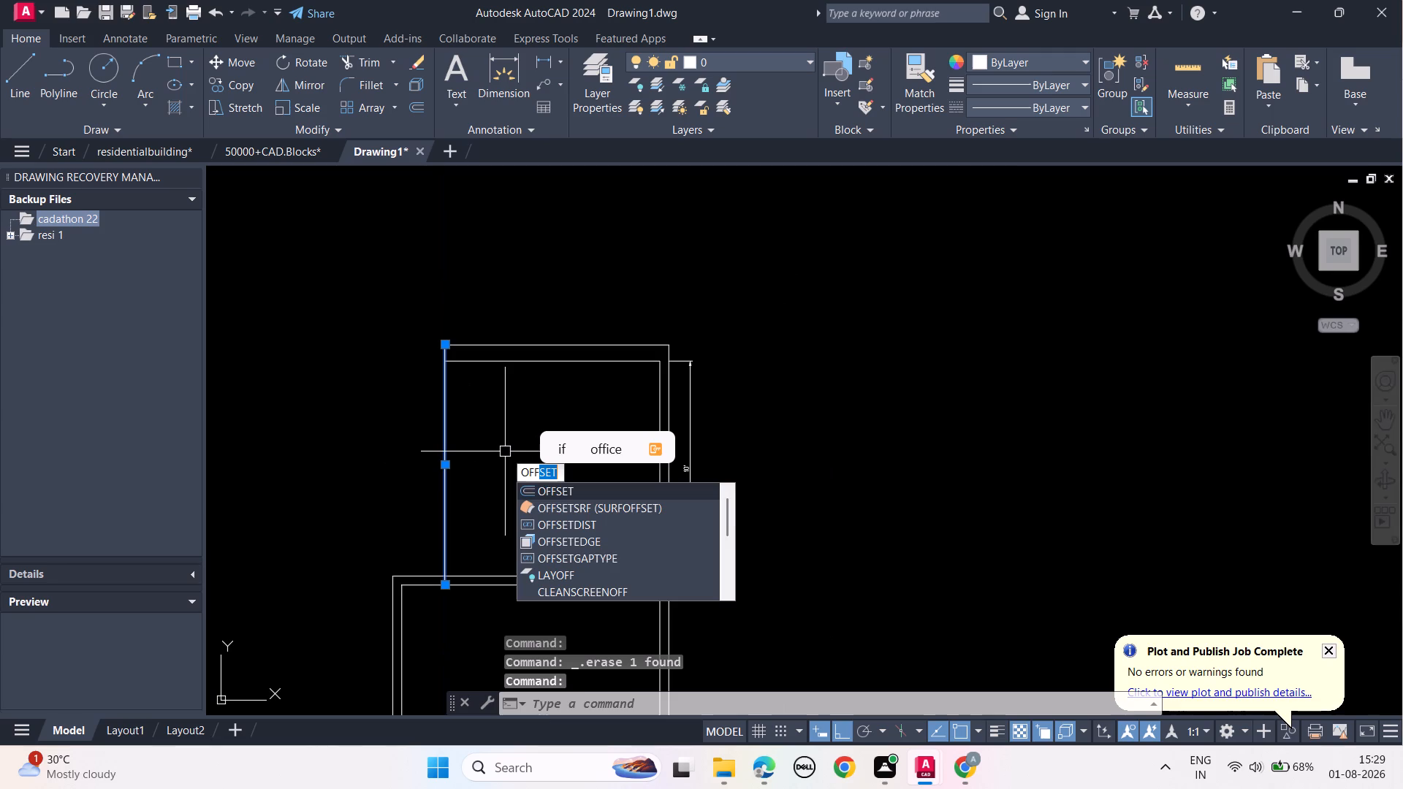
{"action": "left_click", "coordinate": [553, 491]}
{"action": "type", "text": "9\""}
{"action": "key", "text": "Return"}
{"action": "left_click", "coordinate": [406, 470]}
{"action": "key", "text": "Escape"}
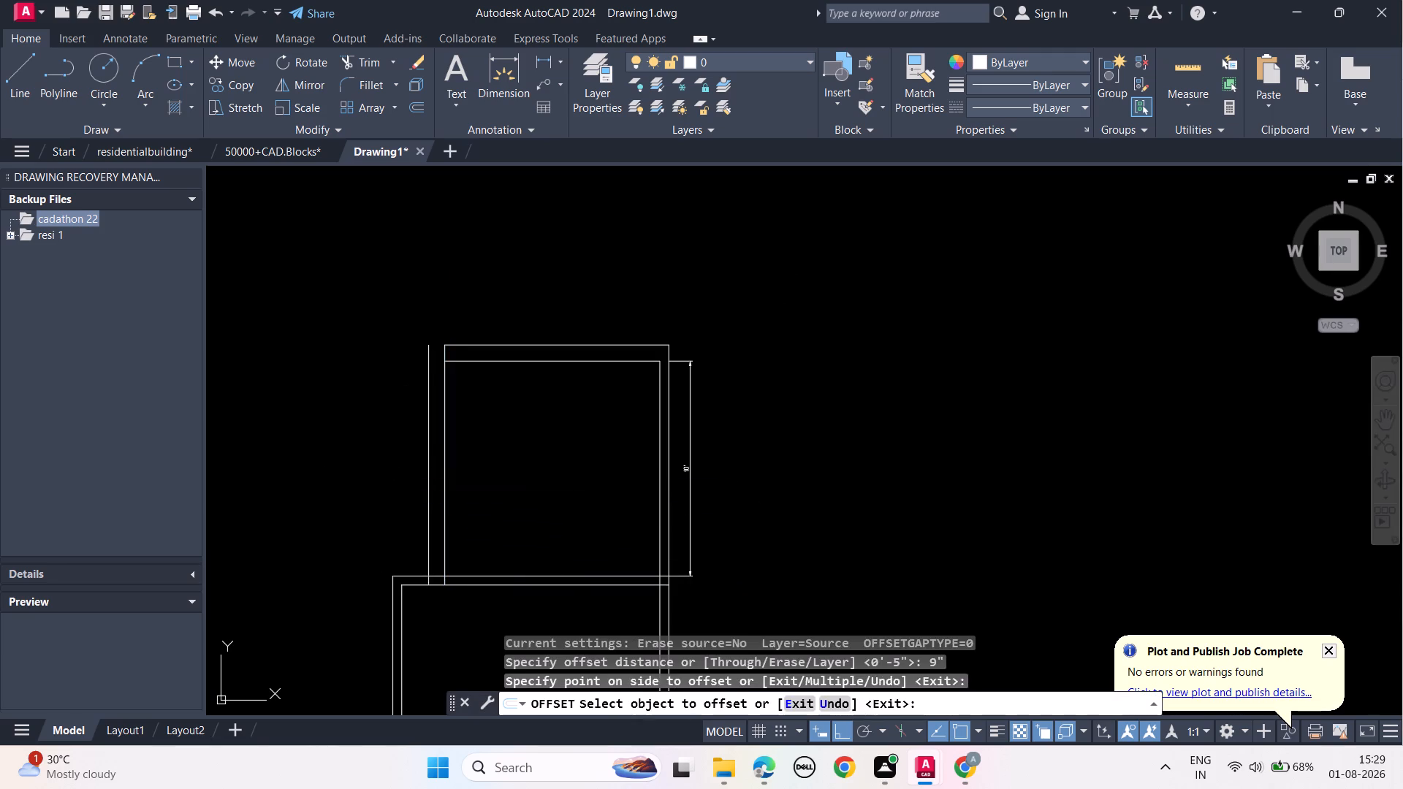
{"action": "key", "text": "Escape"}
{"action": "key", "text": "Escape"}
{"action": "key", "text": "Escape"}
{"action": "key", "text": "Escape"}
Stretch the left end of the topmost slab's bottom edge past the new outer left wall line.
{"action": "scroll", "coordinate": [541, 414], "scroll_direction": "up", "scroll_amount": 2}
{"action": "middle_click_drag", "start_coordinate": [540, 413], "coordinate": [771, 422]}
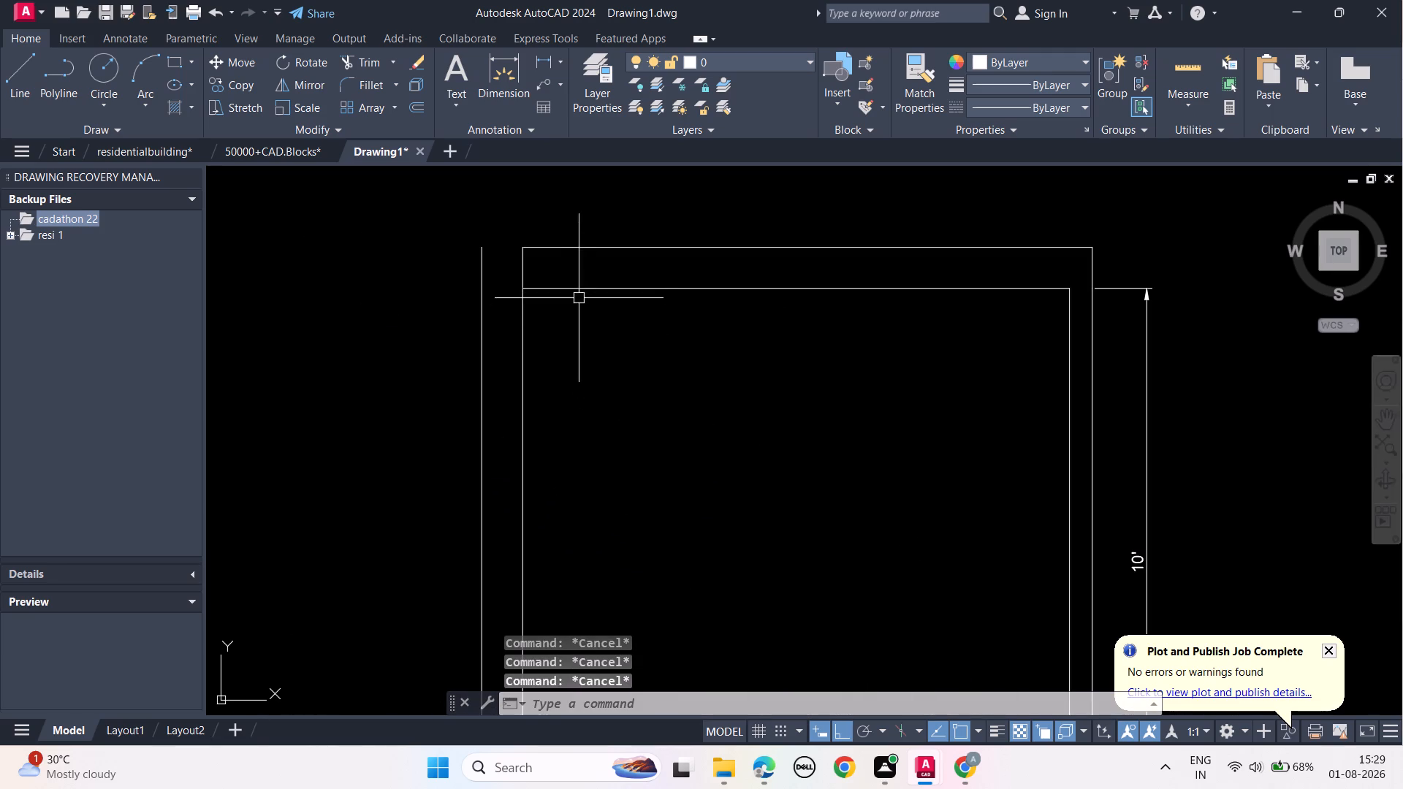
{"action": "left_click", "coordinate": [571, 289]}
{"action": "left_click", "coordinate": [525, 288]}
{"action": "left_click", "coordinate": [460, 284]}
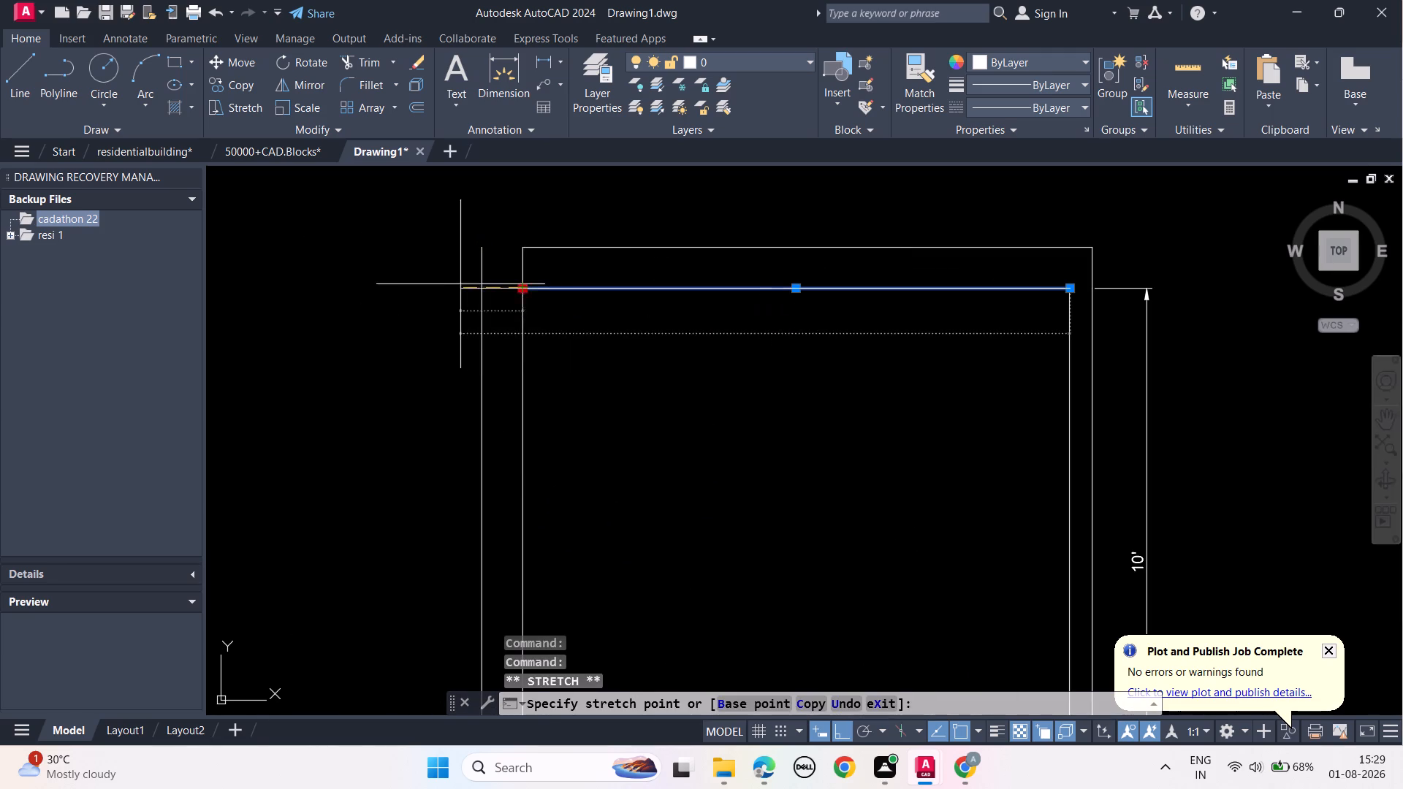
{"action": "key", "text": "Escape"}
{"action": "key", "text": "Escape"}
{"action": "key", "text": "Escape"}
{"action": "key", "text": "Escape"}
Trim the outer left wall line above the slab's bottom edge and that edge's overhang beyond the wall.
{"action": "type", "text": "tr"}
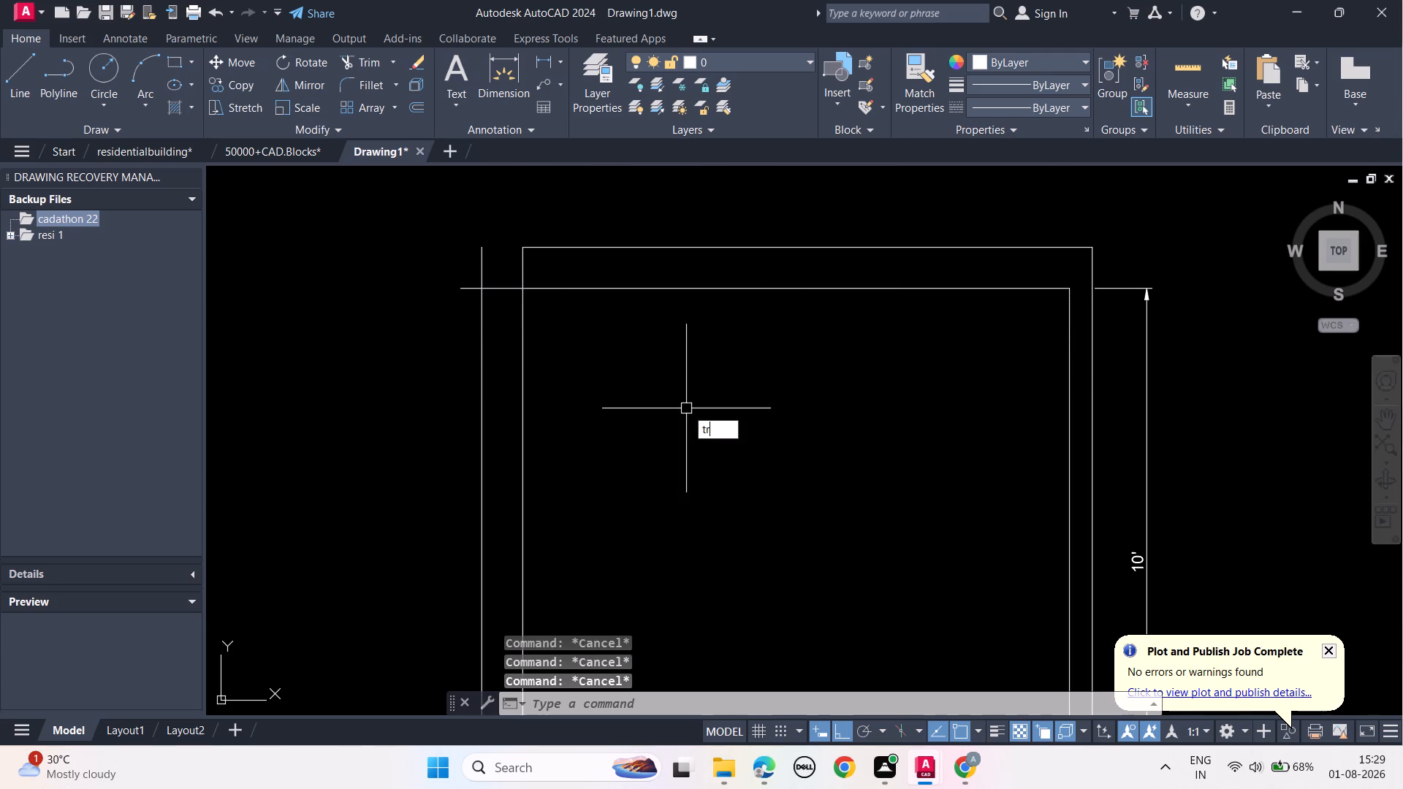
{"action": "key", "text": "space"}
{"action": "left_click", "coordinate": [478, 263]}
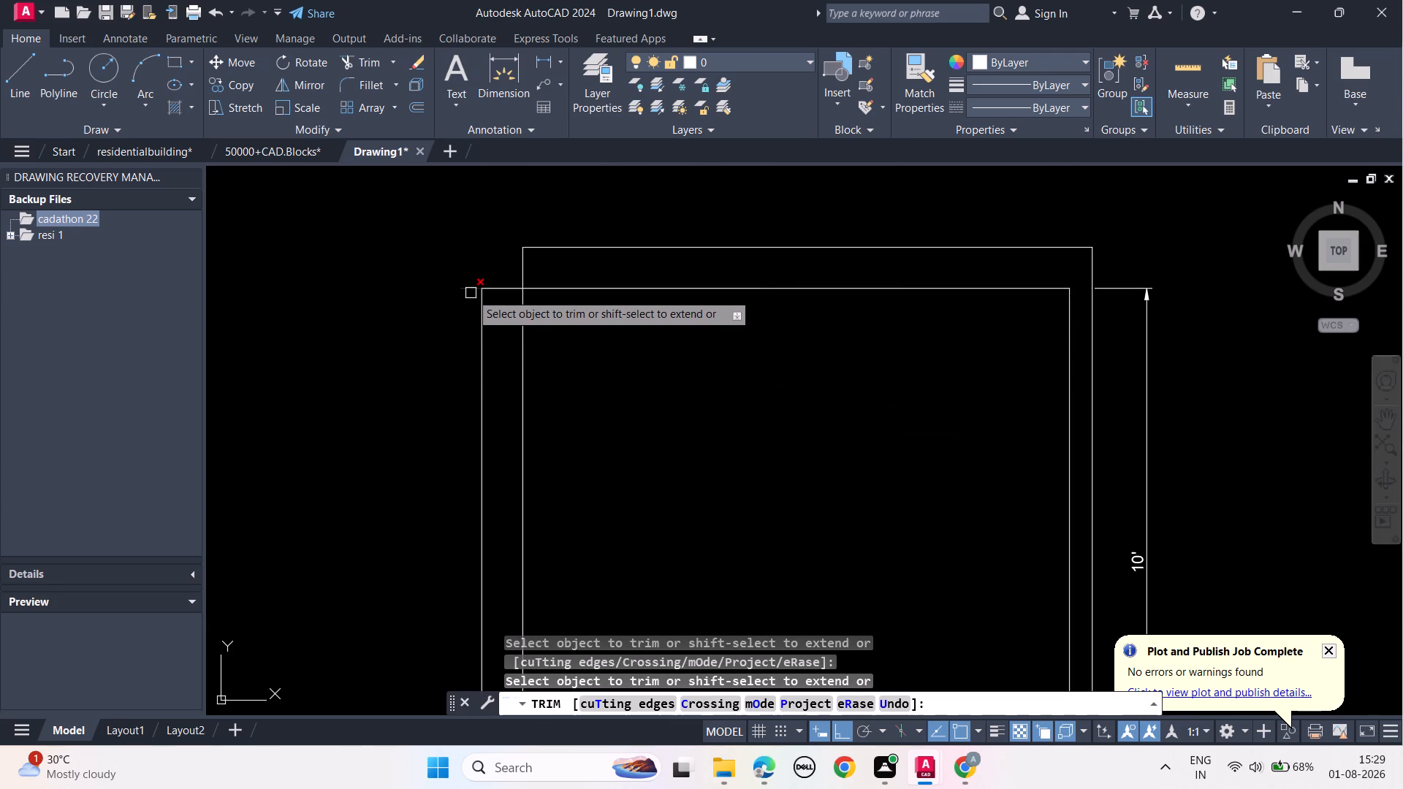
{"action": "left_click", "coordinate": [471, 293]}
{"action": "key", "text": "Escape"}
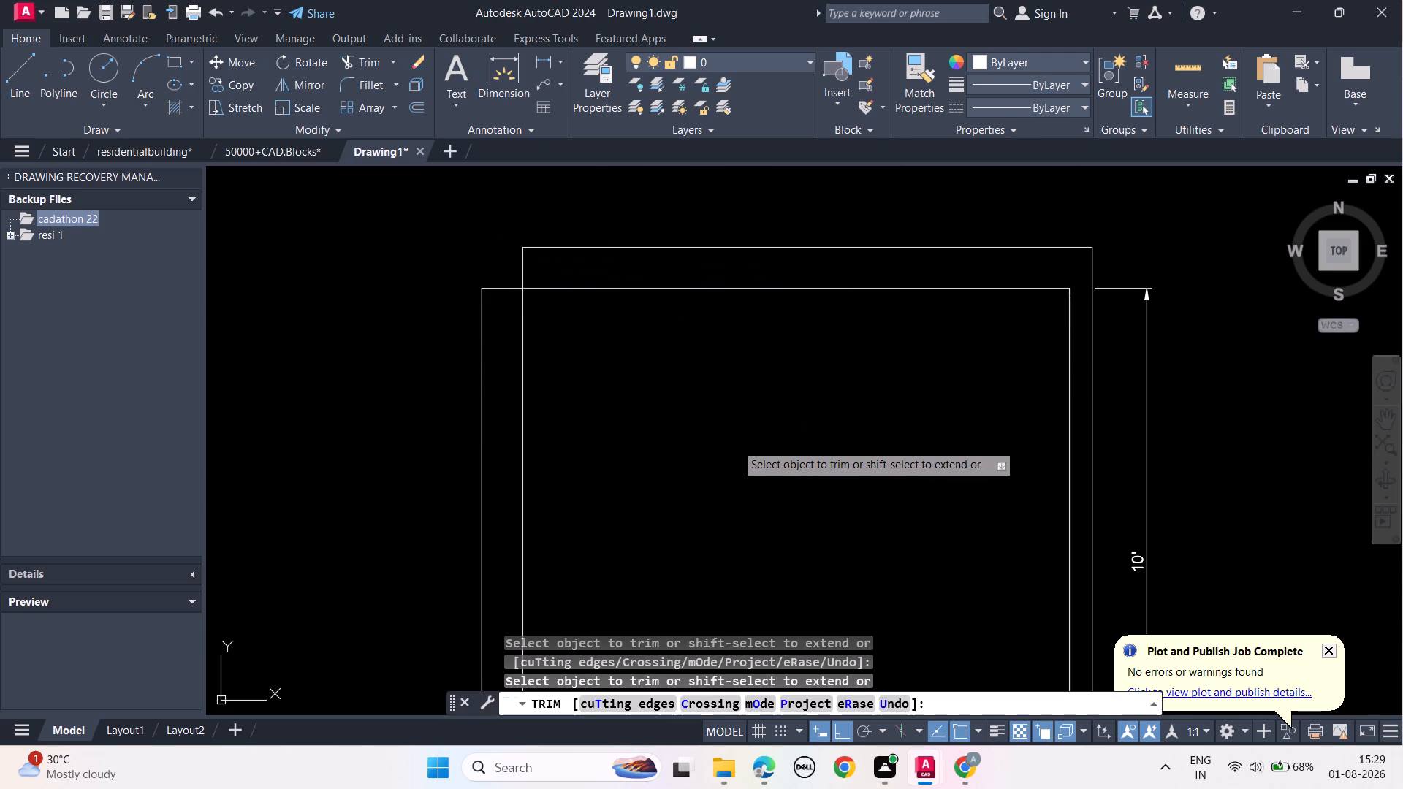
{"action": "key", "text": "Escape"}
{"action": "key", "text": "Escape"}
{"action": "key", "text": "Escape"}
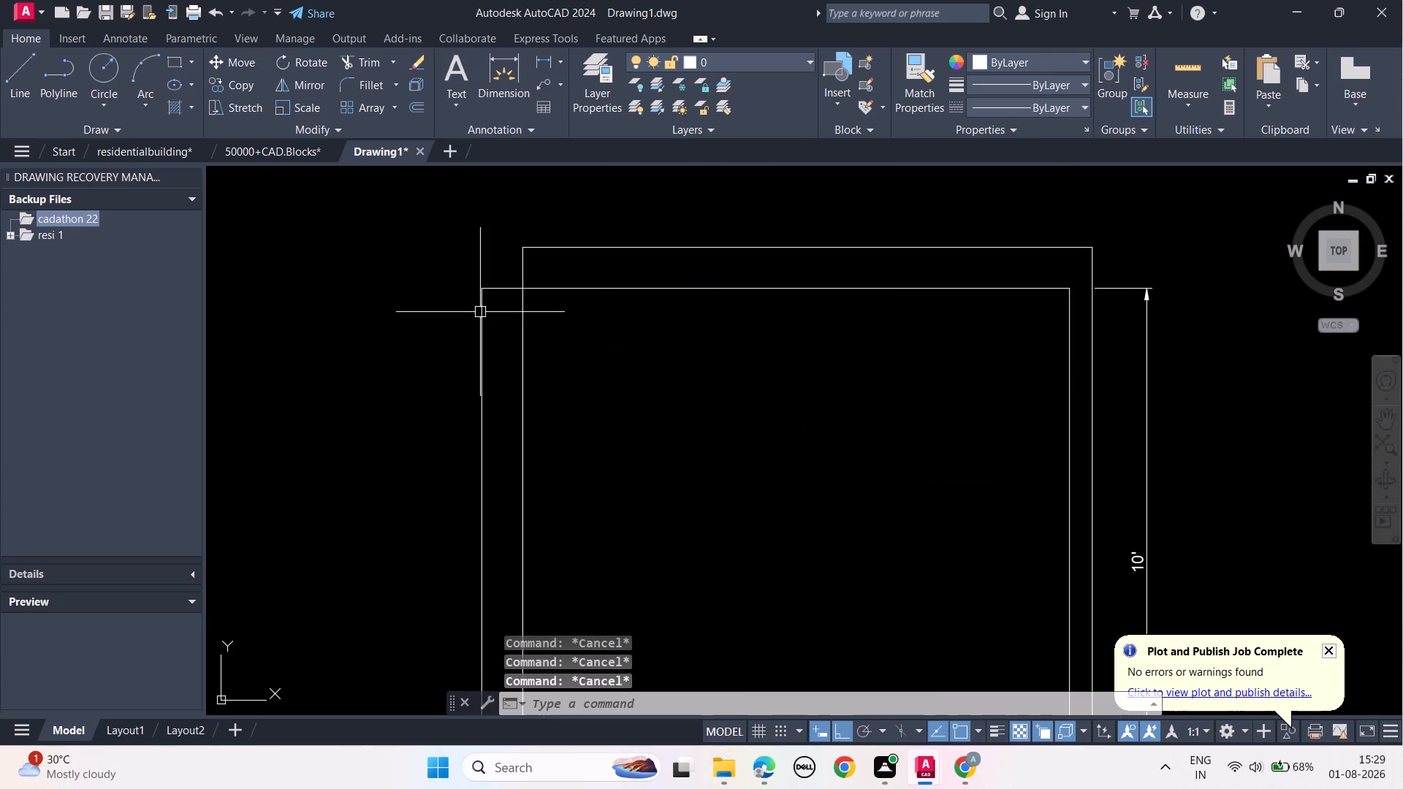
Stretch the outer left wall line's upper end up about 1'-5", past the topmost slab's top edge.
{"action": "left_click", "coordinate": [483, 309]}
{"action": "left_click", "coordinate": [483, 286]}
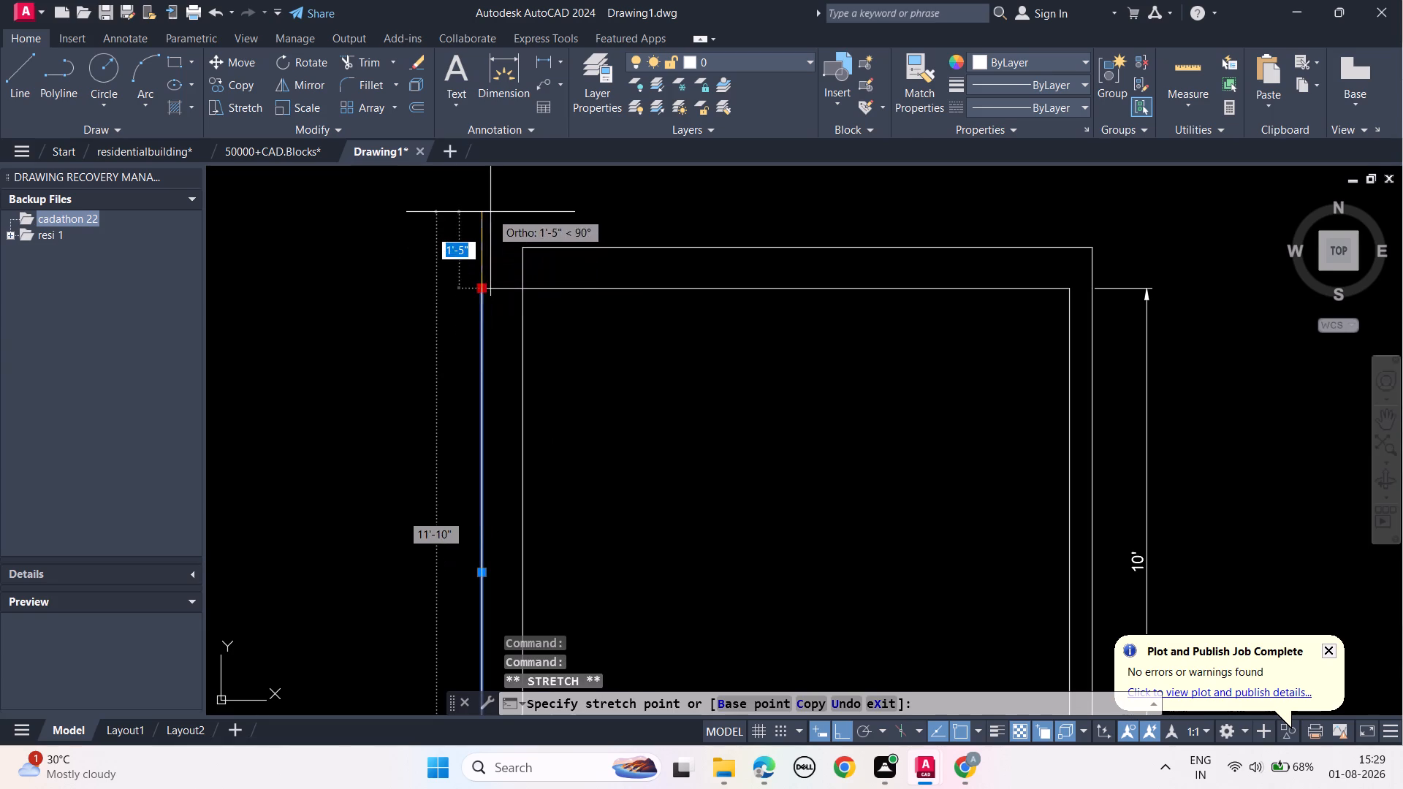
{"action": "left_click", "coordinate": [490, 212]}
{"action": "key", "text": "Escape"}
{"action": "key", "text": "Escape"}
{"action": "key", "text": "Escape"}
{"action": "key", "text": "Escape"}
Trim the slab's bottom edge between the left wall lines and the inner left wall line within the slab thickness.
{"action": "type", "text": "tr"}
{"action": "key", "text": "space"}
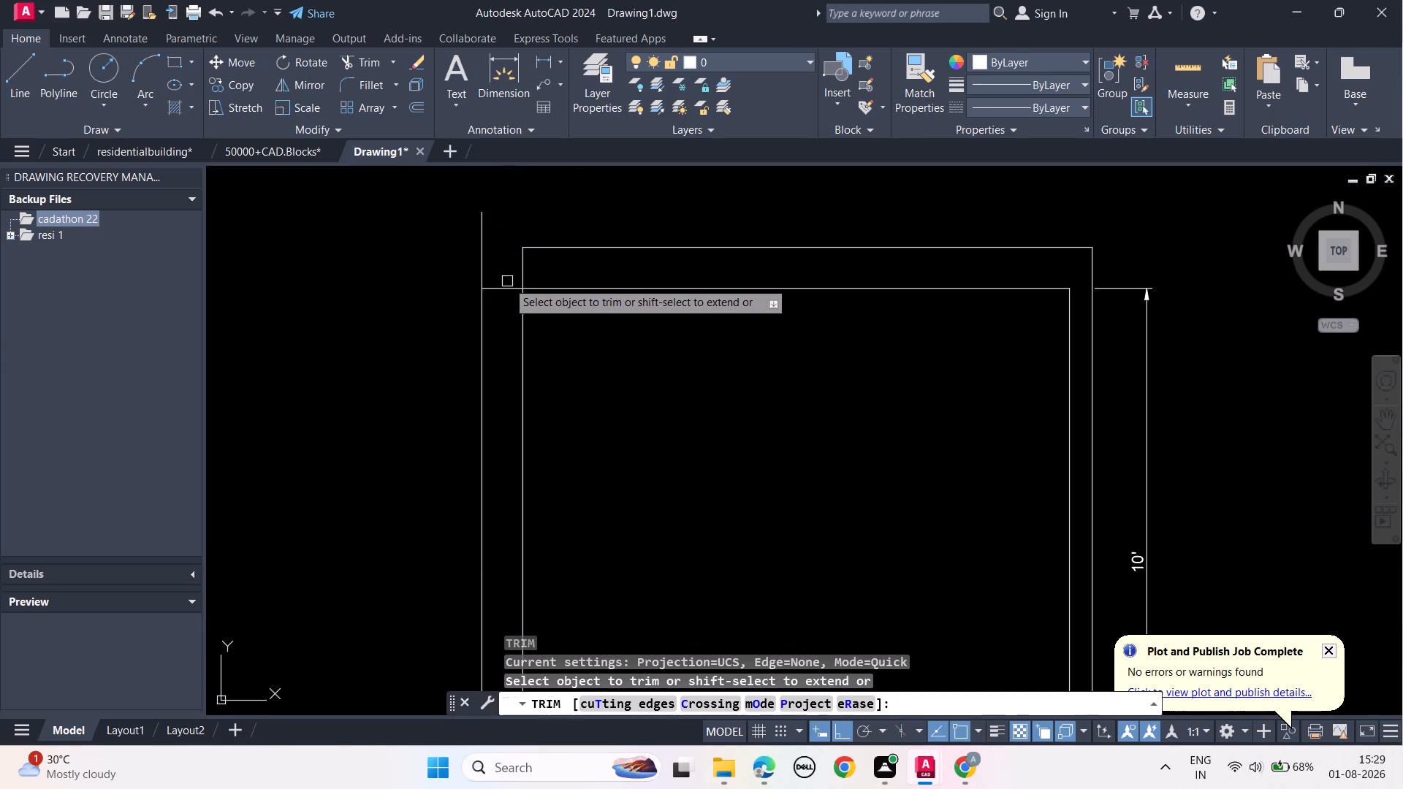
{"action": "left_click", "coordinate": [507, 288]}
{"action": "left_click", "coordinate": [521, 279]}
{"action": "key", "text": "Escape"}
{"action": "key", "text": "Escape"}
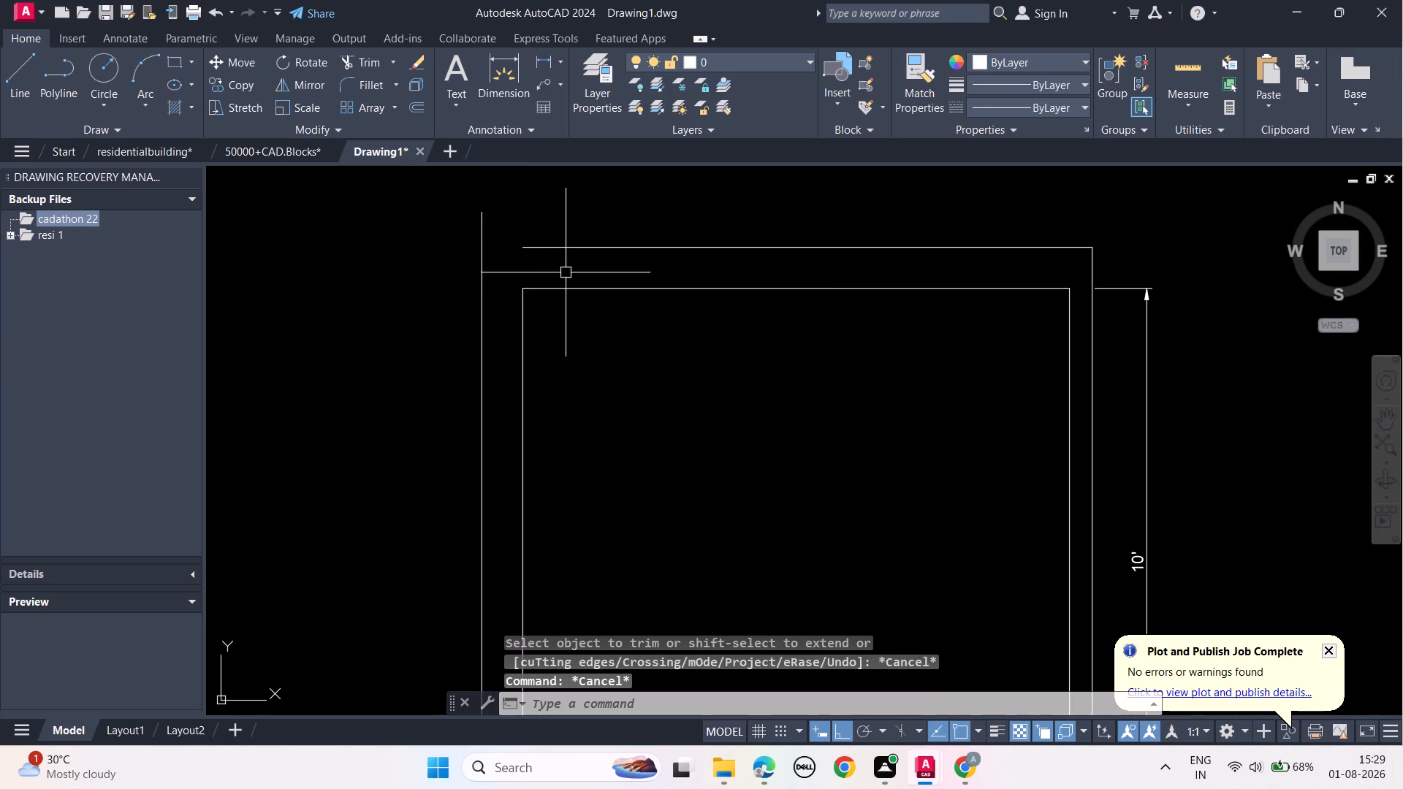
{"action": "key", "text": "Escape"}
{"action": "key", "text": "Escape"}
{"action": "key", "text": "Escape"}
Stretch the left end of the topmost slab's top edge past the outer left wall line.
{"action": "left_click", "coordinate": [542, 246]}
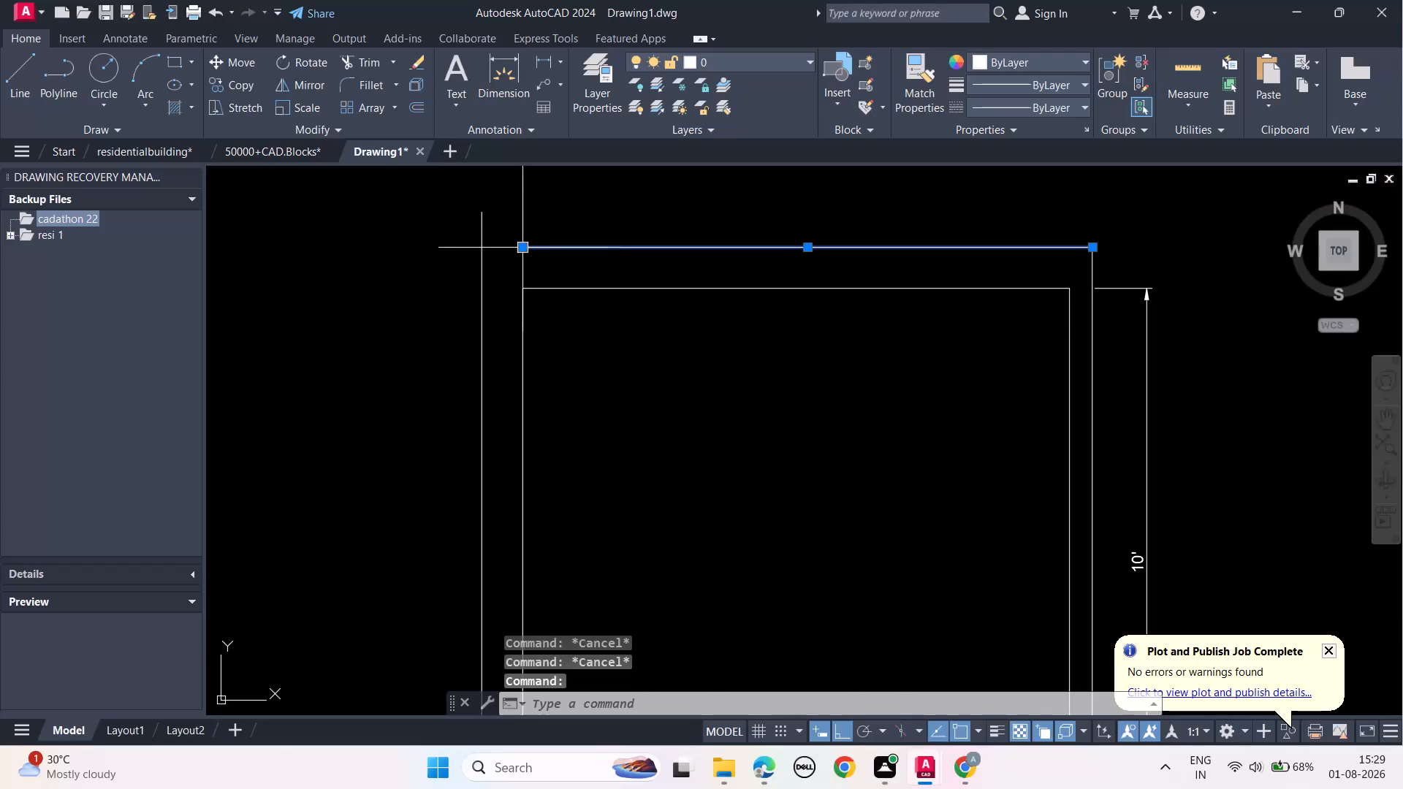
{"action": "left_click", "coordinate": [524, 247]}
{"action": "left_click", "coordinate": [424, 254]}
{"action": "key", "text": "Escape"}
{"action": "key", "text": "Escape"}
{"action": "key", "text": "Escape"}
{"action": "key", "text": "Escape"}
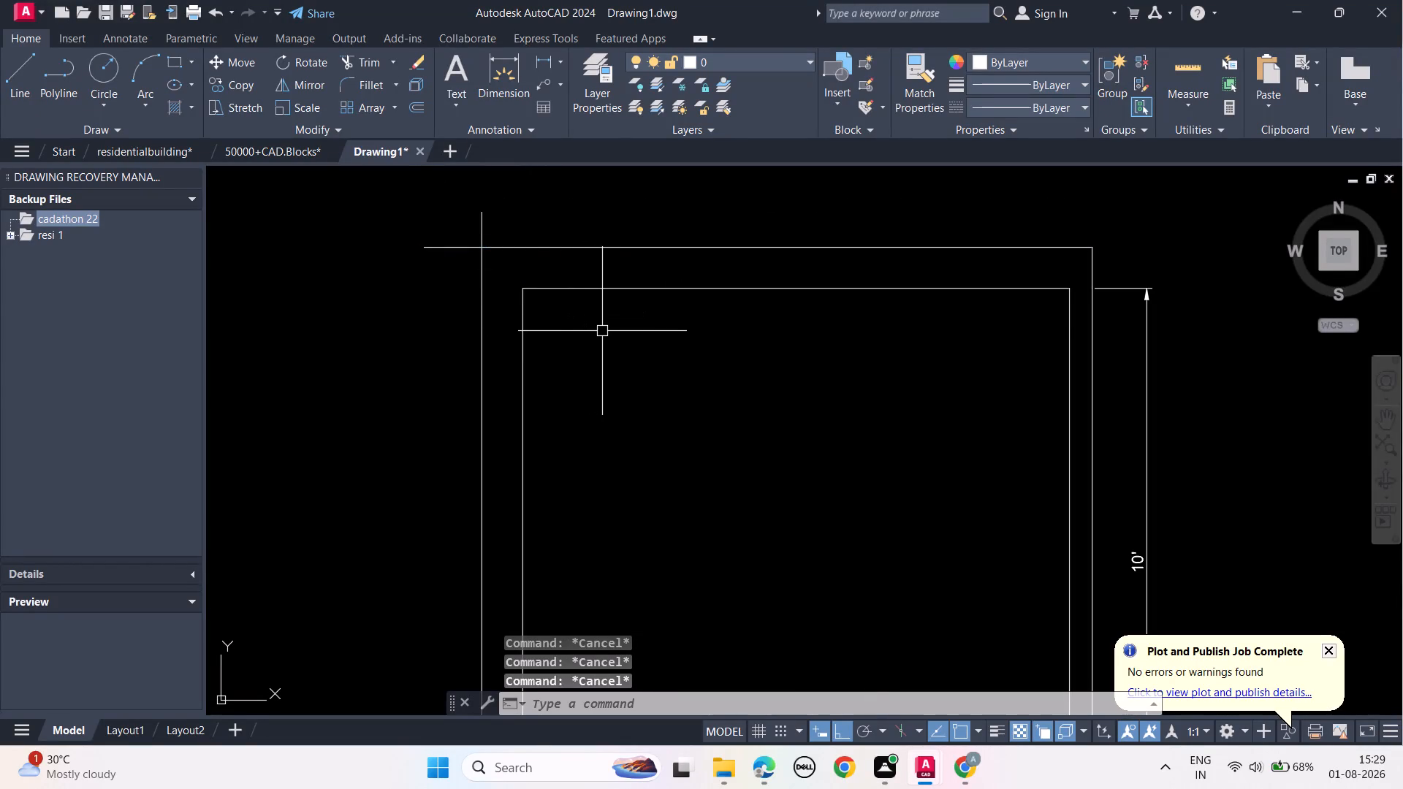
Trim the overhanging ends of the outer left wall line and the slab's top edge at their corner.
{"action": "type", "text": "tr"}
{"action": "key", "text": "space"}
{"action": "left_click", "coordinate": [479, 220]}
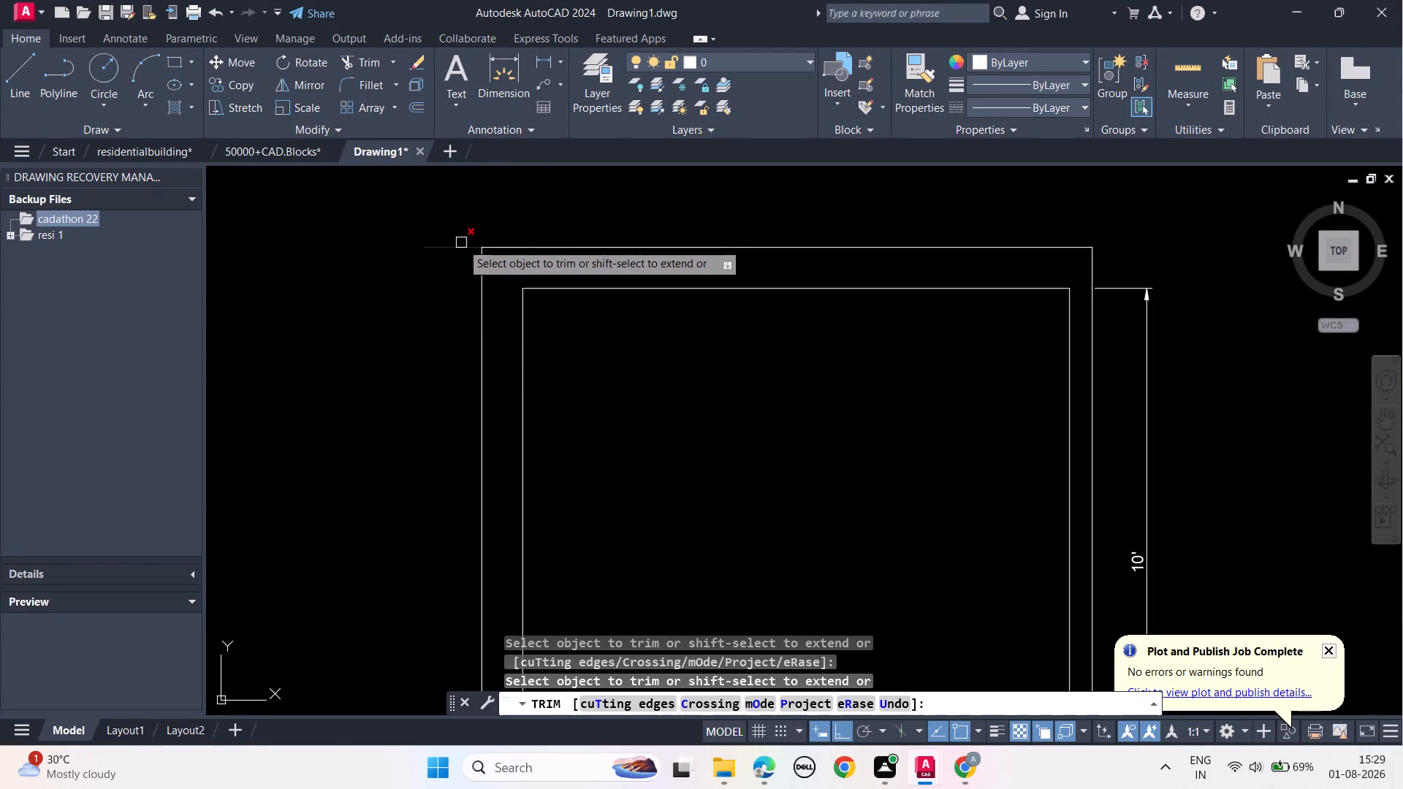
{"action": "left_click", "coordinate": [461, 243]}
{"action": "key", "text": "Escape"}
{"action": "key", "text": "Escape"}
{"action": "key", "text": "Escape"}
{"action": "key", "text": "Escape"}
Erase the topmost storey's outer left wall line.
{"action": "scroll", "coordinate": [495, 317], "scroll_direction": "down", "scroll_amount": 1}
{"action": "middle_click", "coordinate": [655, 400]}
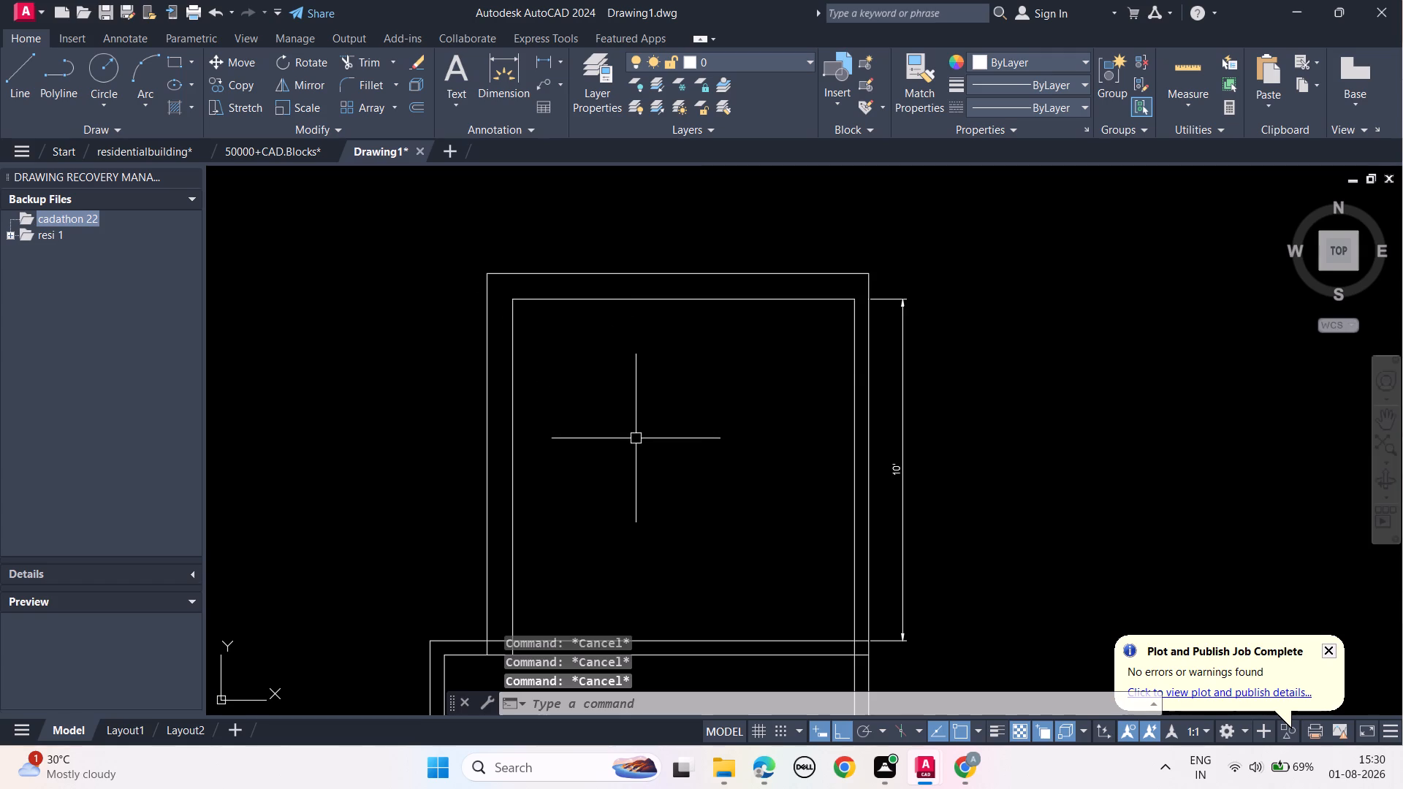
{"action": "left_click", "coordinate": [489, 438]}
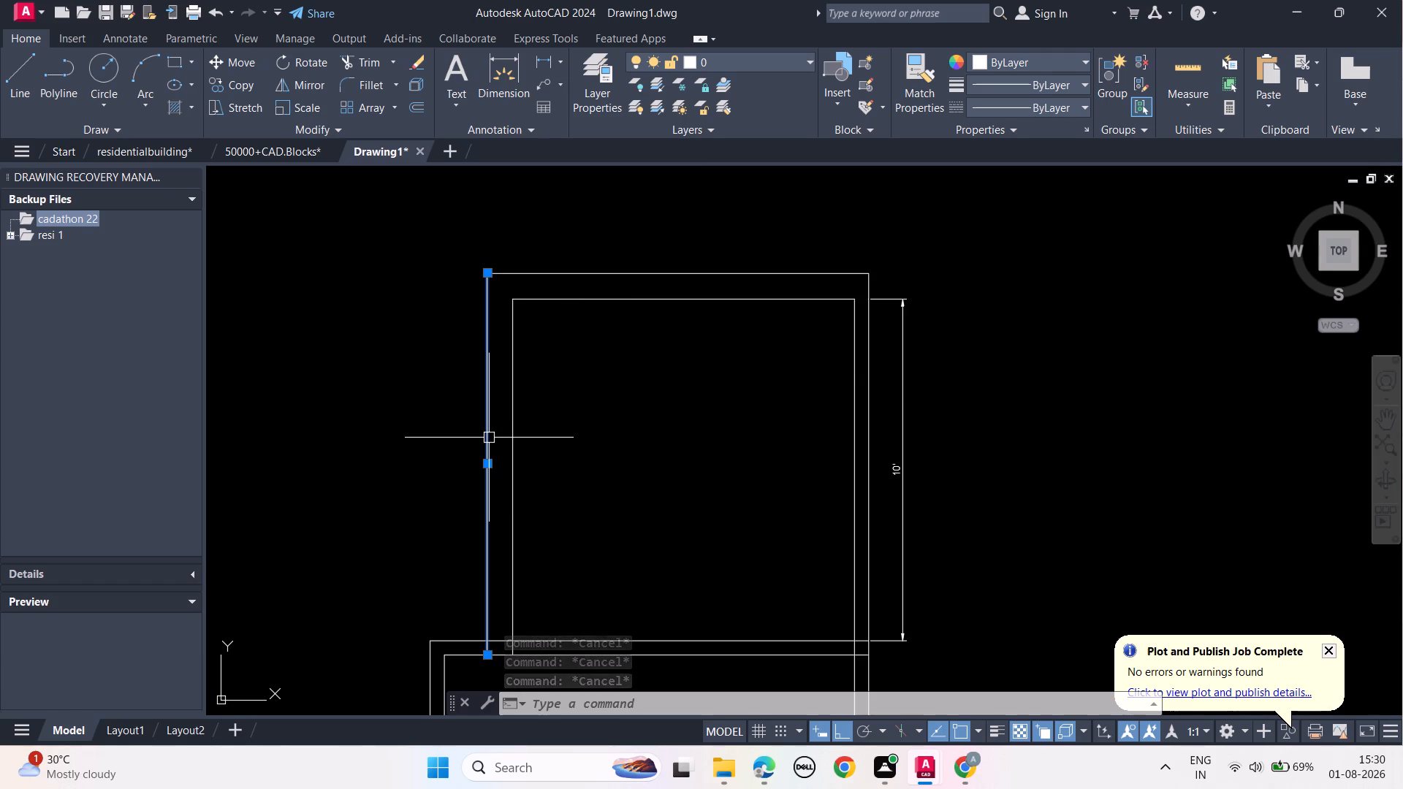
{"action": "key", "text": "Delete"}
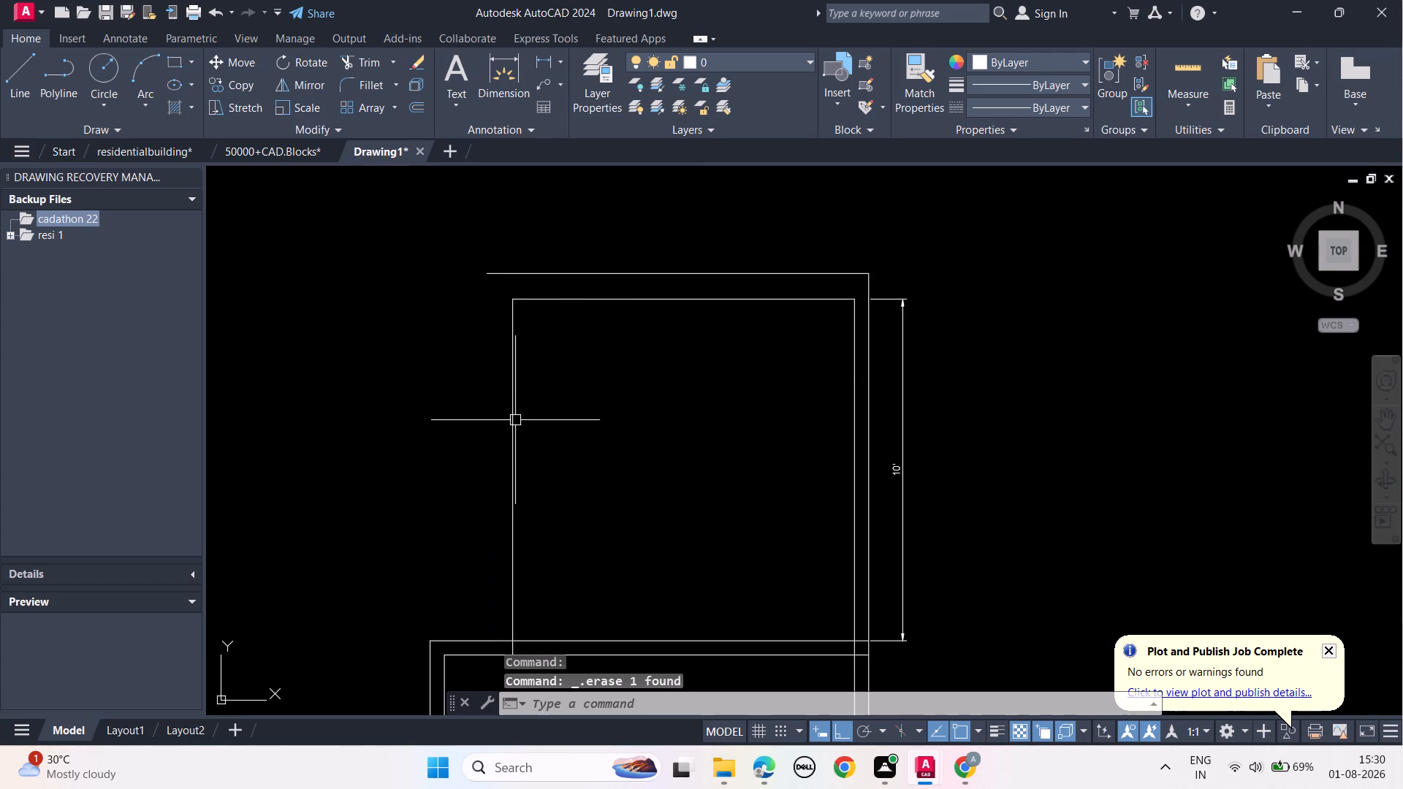
Offset the topmost storey's inner left wall line 5" outward.
{"action": "left_click", "coordinate": [513, 426]}
{"action": "type", "text": "of"}
{"action": "left_click", "coordinate": [555, 460]}
{"action": "type", "text": "5\""}
{"action": "key", "text": "Return"}
{"action": "left_click", "coordinate": [459, 451]}
{"action": "key", "text": "Escape"}
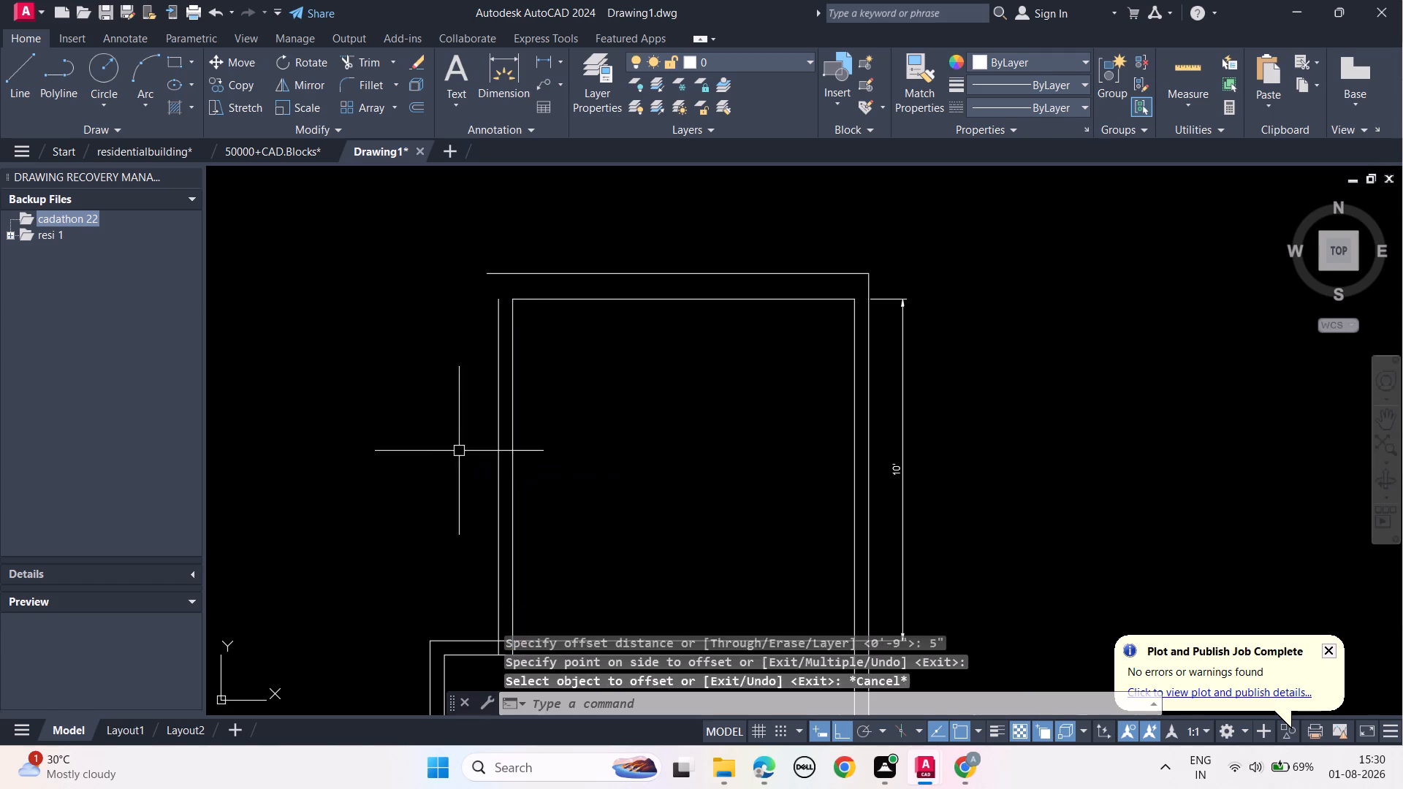
{"action": "key", "text": "Escape"}
Stretch the new outer left wall line's upper end up about 1'-11", past the slab's top edge.
{"action": "left_click", "coordinate": [498, 352]}
{"action": "left_click", "coordinate": [498, 300]}
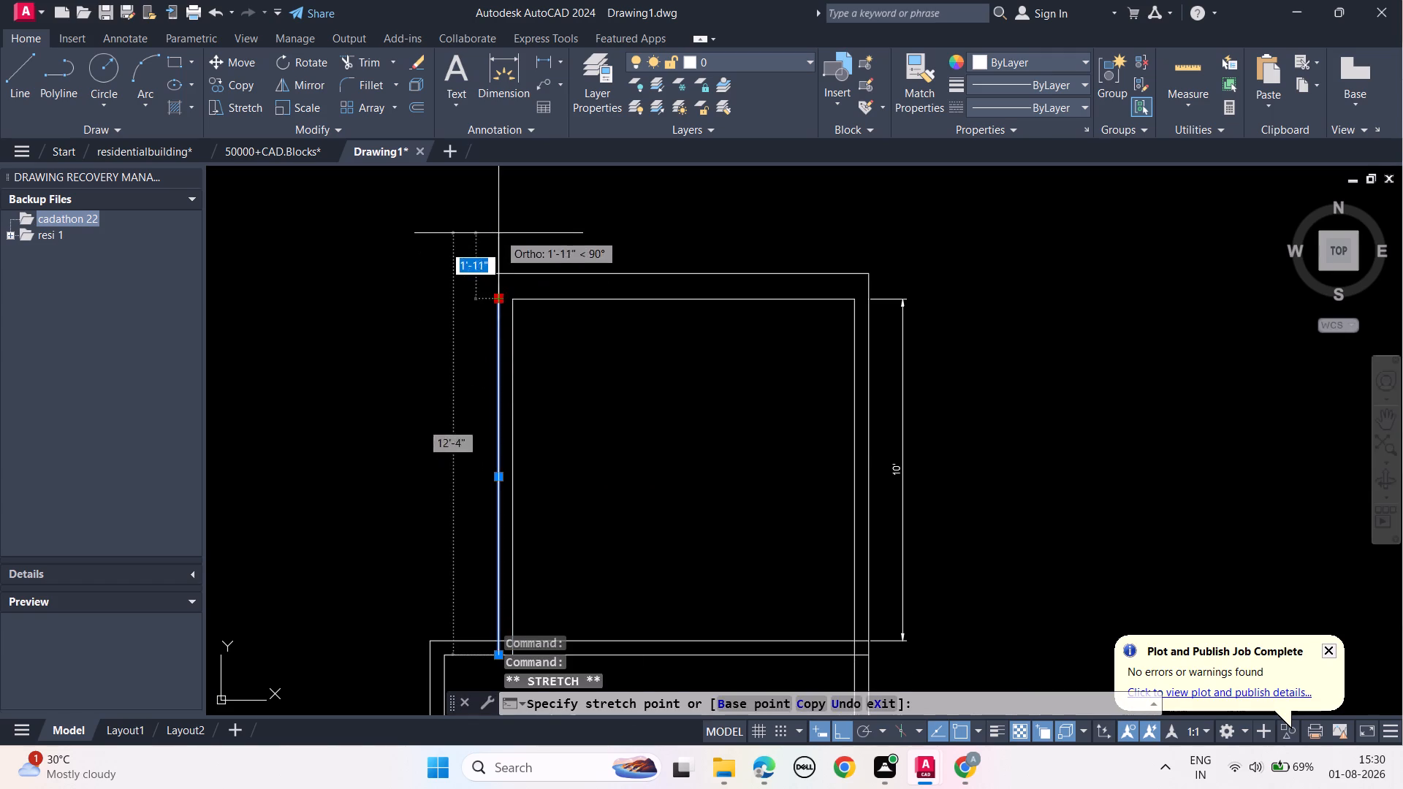
{"action": "left_click", "coordinate": [498, 232]}
{"action": "key", "text": "Escape"}
{"action": "key", "text": "Escape"}
{"action": "key", "text": "Escape"}
{"action": "key", "text": "Escape"}
Trim the overhanging ends of the outer left wall line and the slab's top edge at the upper left corner.
{"action": "type", "text": "tr"}
{"action": "key", "text": "space"}
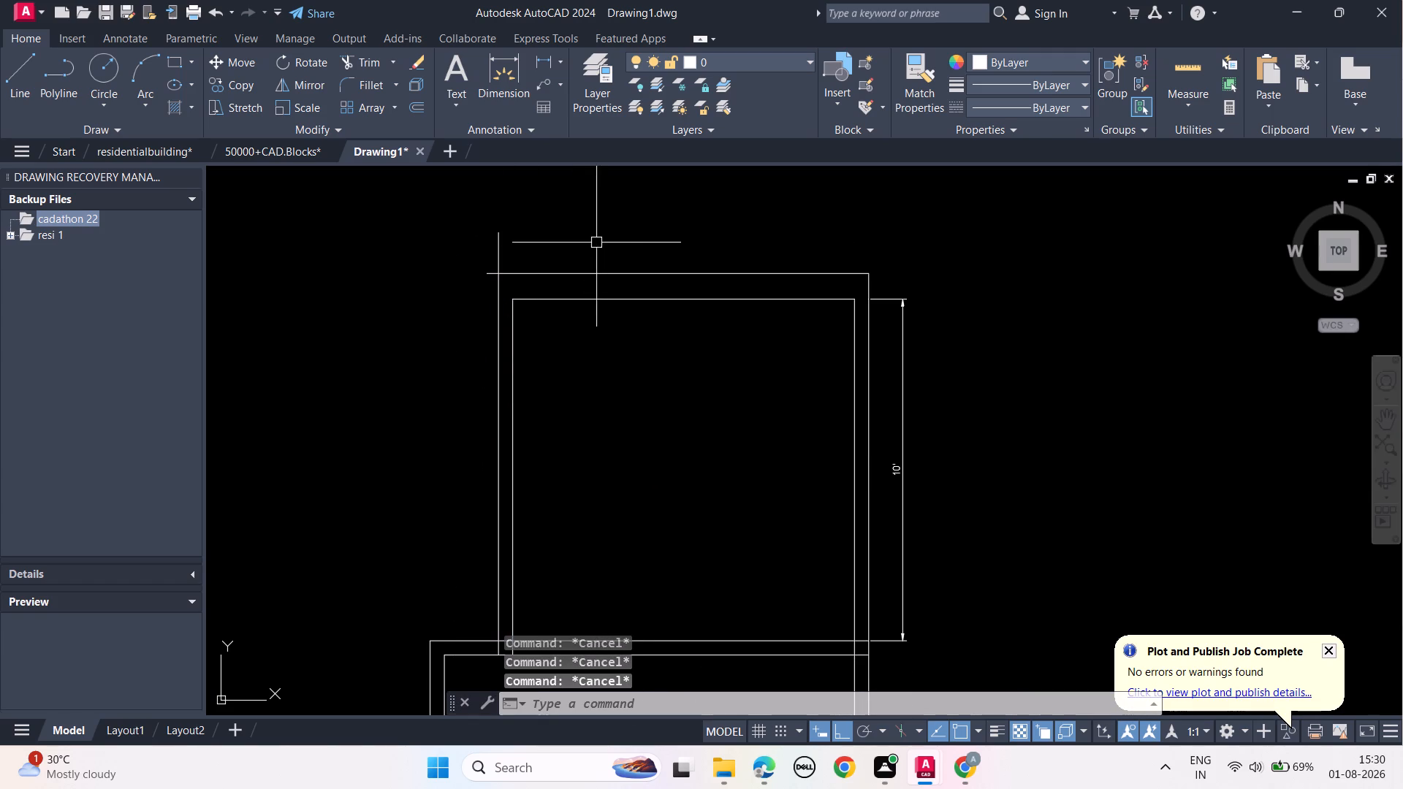
{"action": "left_click", "coordinate": [503, 252]}
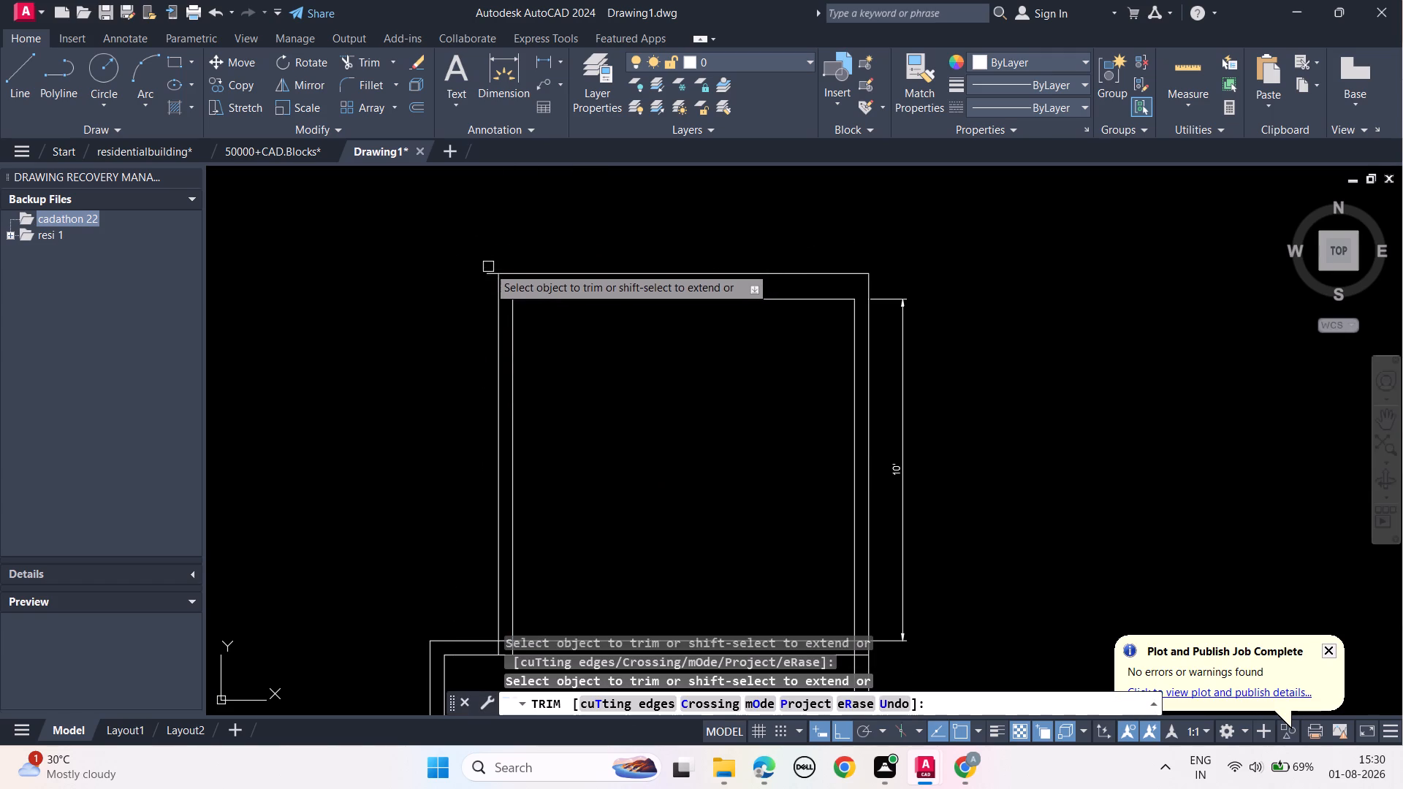
{"action": "left_click", "coordinate": [488, 275]}
{"action": "key", "text": "Escape"}
{"action": "key", "text": "Escape"}
{"action": "key", "text": "Escape"}
{"action": "key", "text": "Escape"}
{"action": "key", "text": "Escape"}
Trim the topmost storey's left wall lines within the floor slab and the slab's top edge between those wall lines.
{"action": "scroll", "coordinate": [488, 277], "scroll_direction": "down", "scroll_amount": 1}
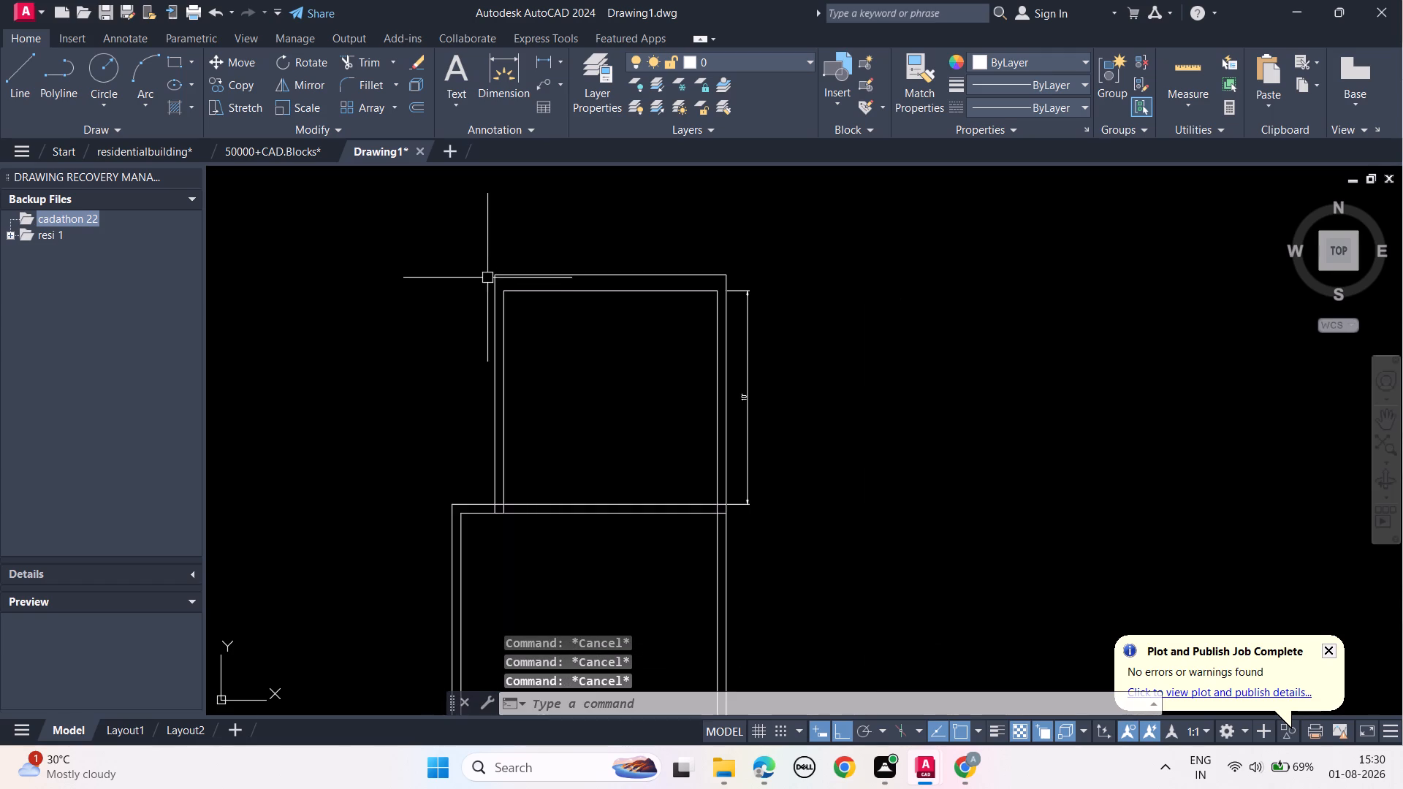
{"action": "middle_click_drag", "start_coordinate": [864, 525], "coordinate": [958, 467]}
{"action": "scroll", "coordinate": [622, 468], "scroll_direction": "up", "scroll_amount": 2}
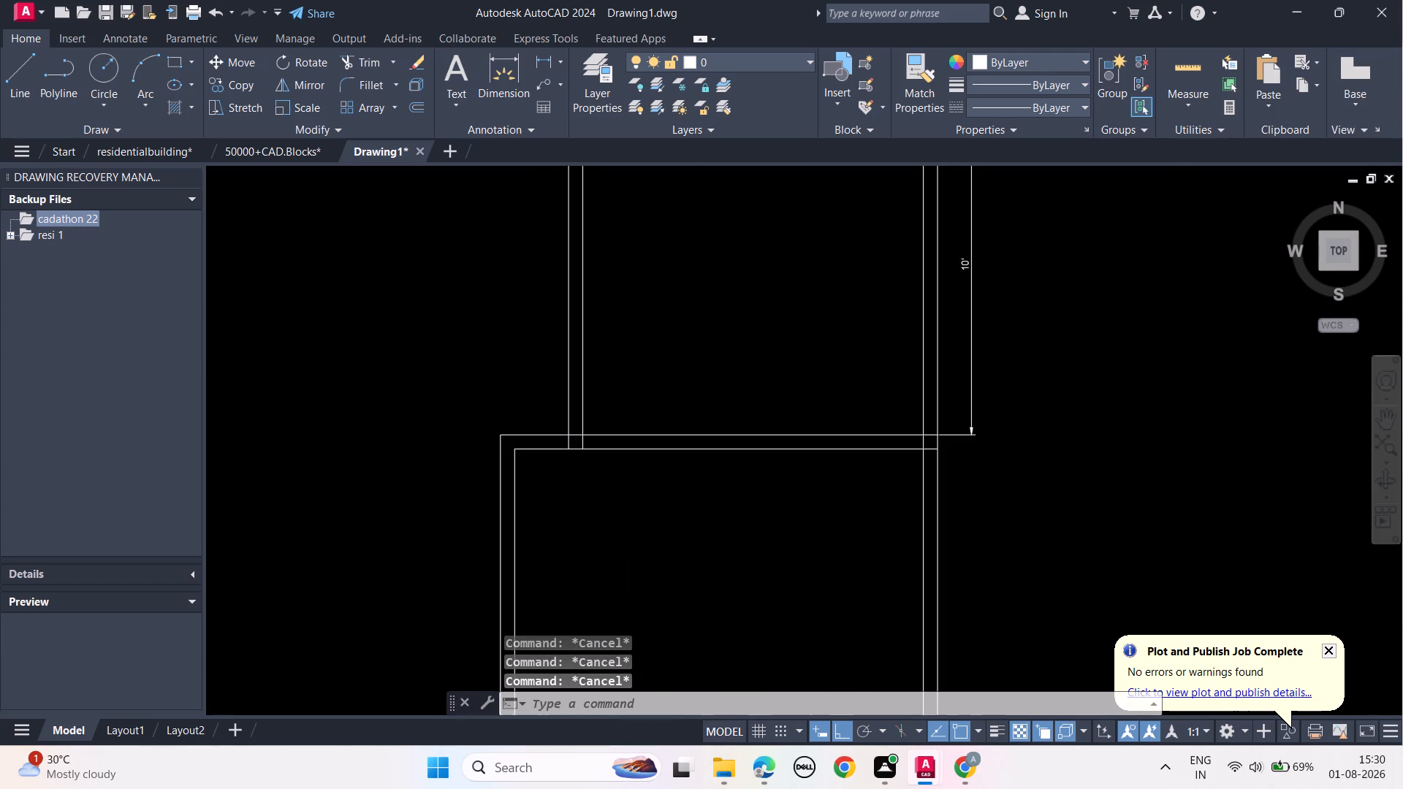
{"action": "type", "text": "tr"}
{"action": "key", "text": "space"}
{"action": "scroll", "coordinate": [547, 427], "scroll_direction": "up", "scroll_amount": 3}
{"action": "left_click_drag", "start_coordinate": [483, 427], "coordinate": [484, 427]}
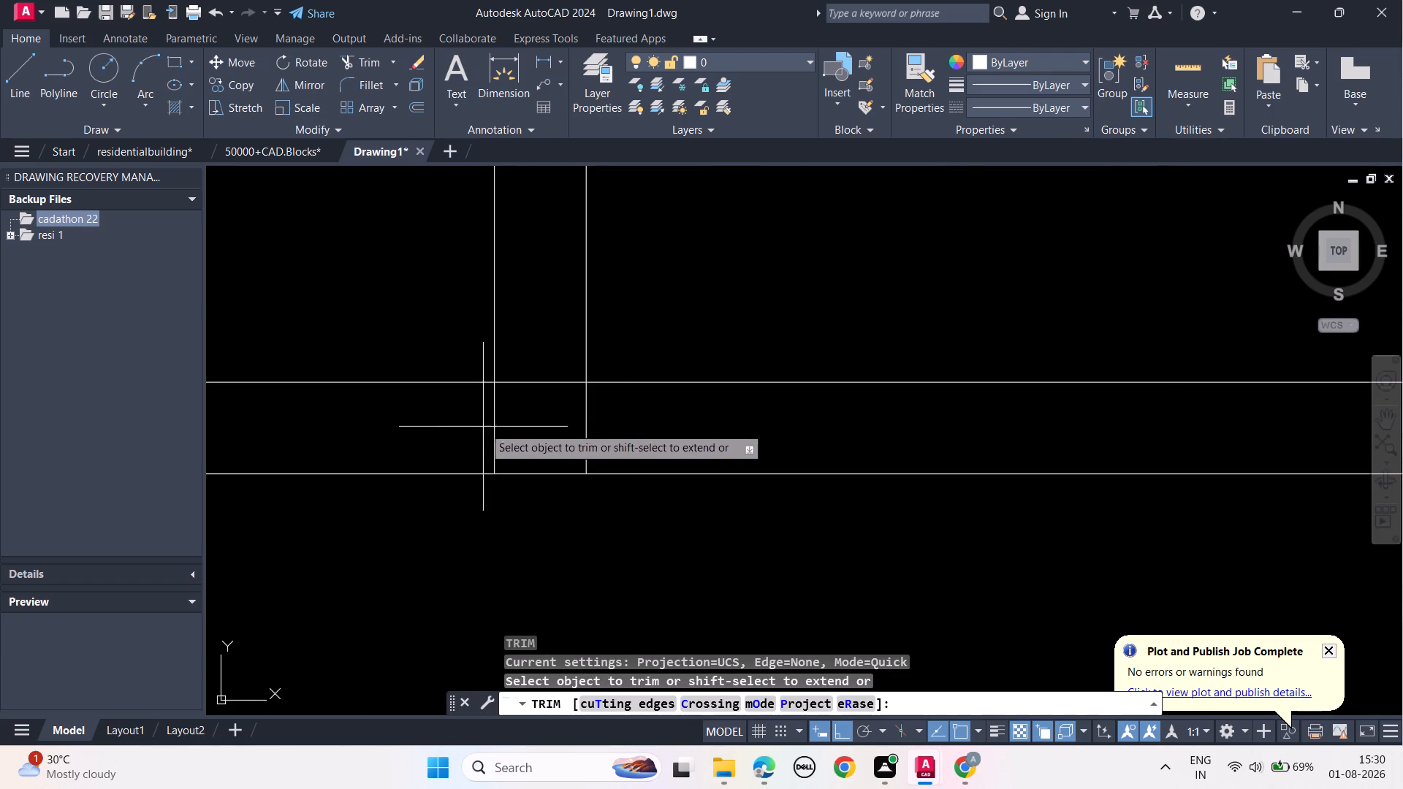
{"action": "left_click_drag", "start_coordinate": [484, 427], "coordinate": [691, 426]}
{"action": "left_click_drag", "start_coordinate": [536, 403], "coordinate": [553, 333]}
{"action": "key", "text": "Escape"}
{"action": "key", "text": "Escape"}
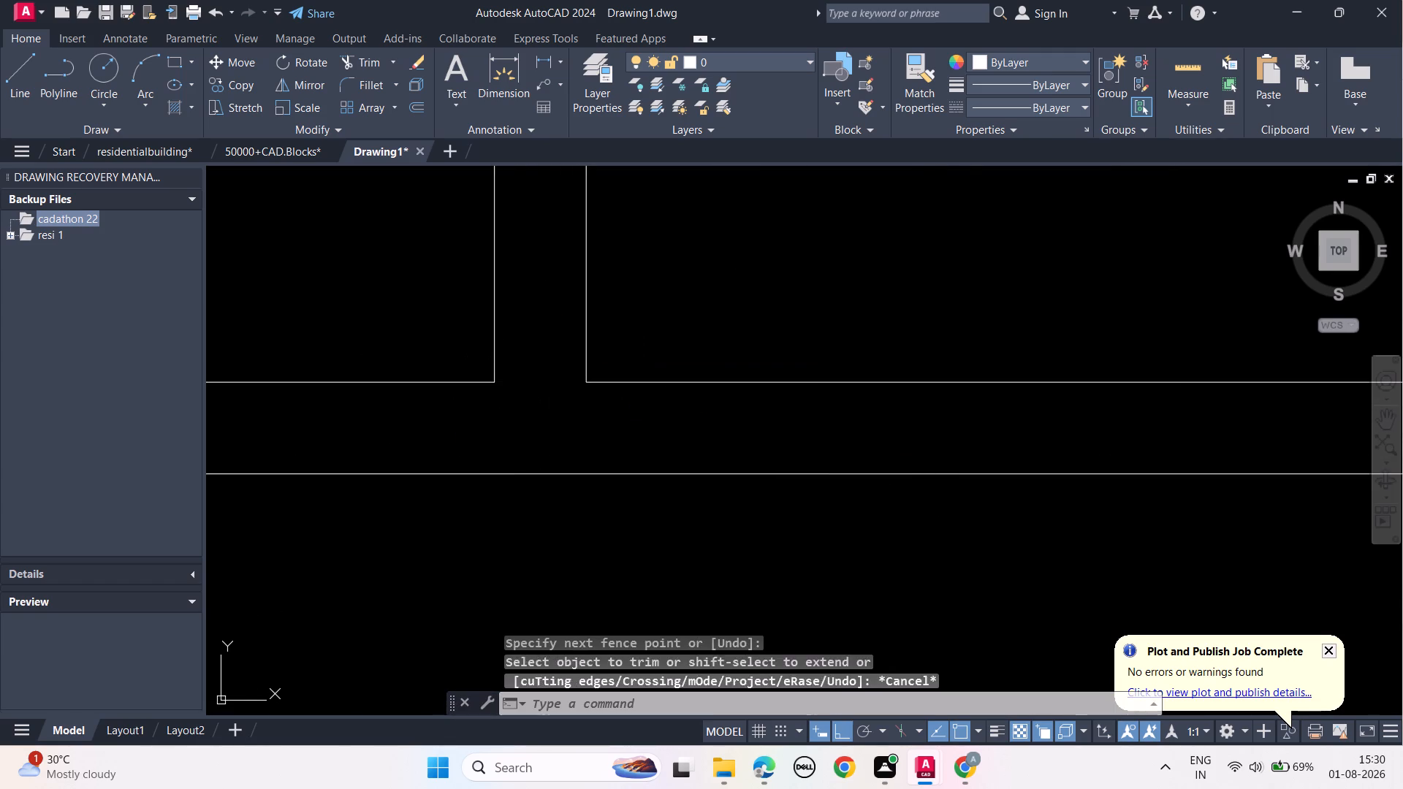
{"action": "key", "text": "Escape"}
{"action": "key", "text": "Escape"}
{"action": "key", "text": "Escape"}
Trim the inner right wall line within the floor slab and both slab edges between the right wall lines.
{"action": "scroll", "coordinate": [544, 338], "scroll_direction": "down", "scroll_amount": 4}
{"action": "middle_click_drag", "start_coordinate": [675, 499], "coordinate": [551, 600]}
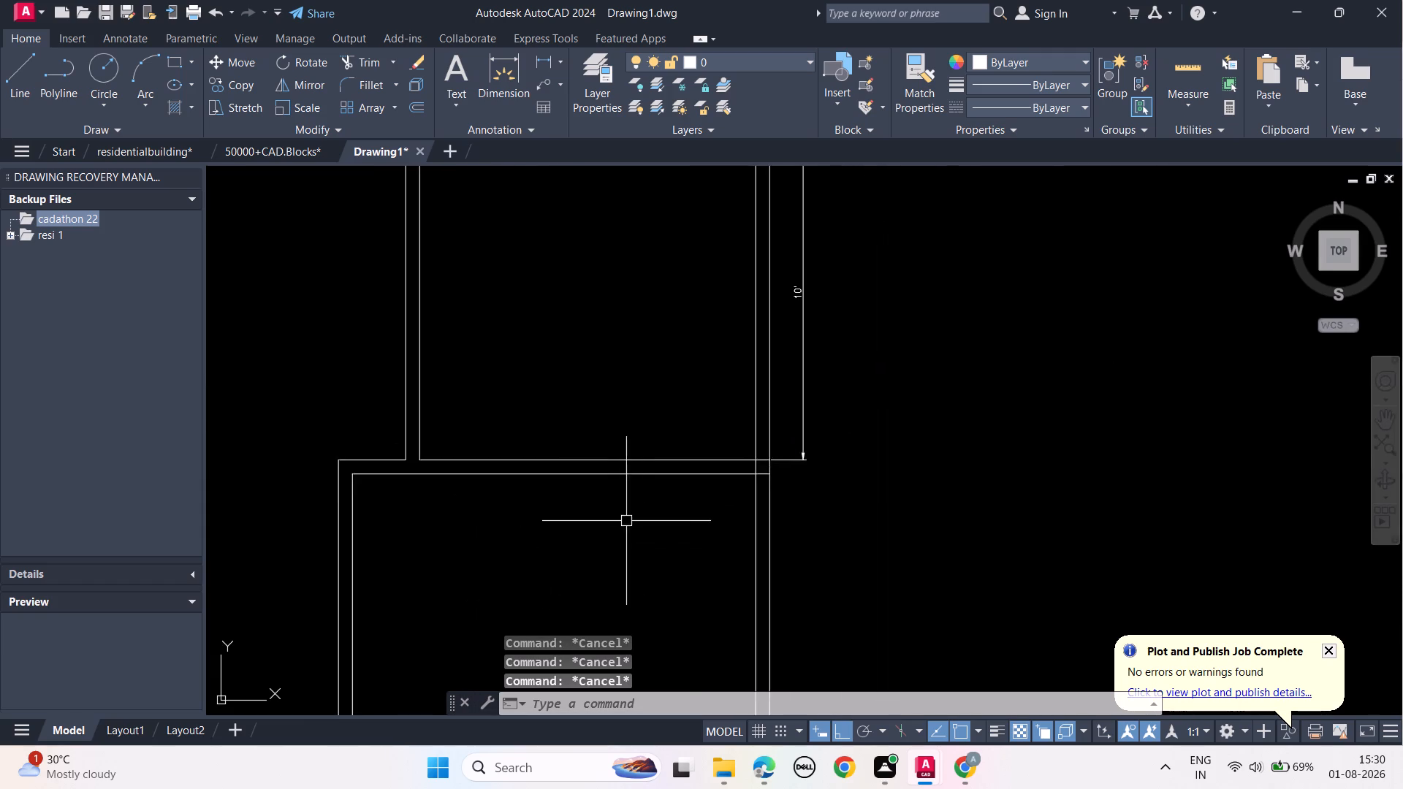
{"action": "scroll", "coordinate": [641, 505], "scroll_direction": "up", "scroll_amount": 2}
{"action": "middle_click_drag", "start_coordinate": [742, 509], "coordinate": [483, 617]}
{"action": "scroll", "coordinate": [486, 606], "scroll_direction": "up", "scroll_amount": 1}
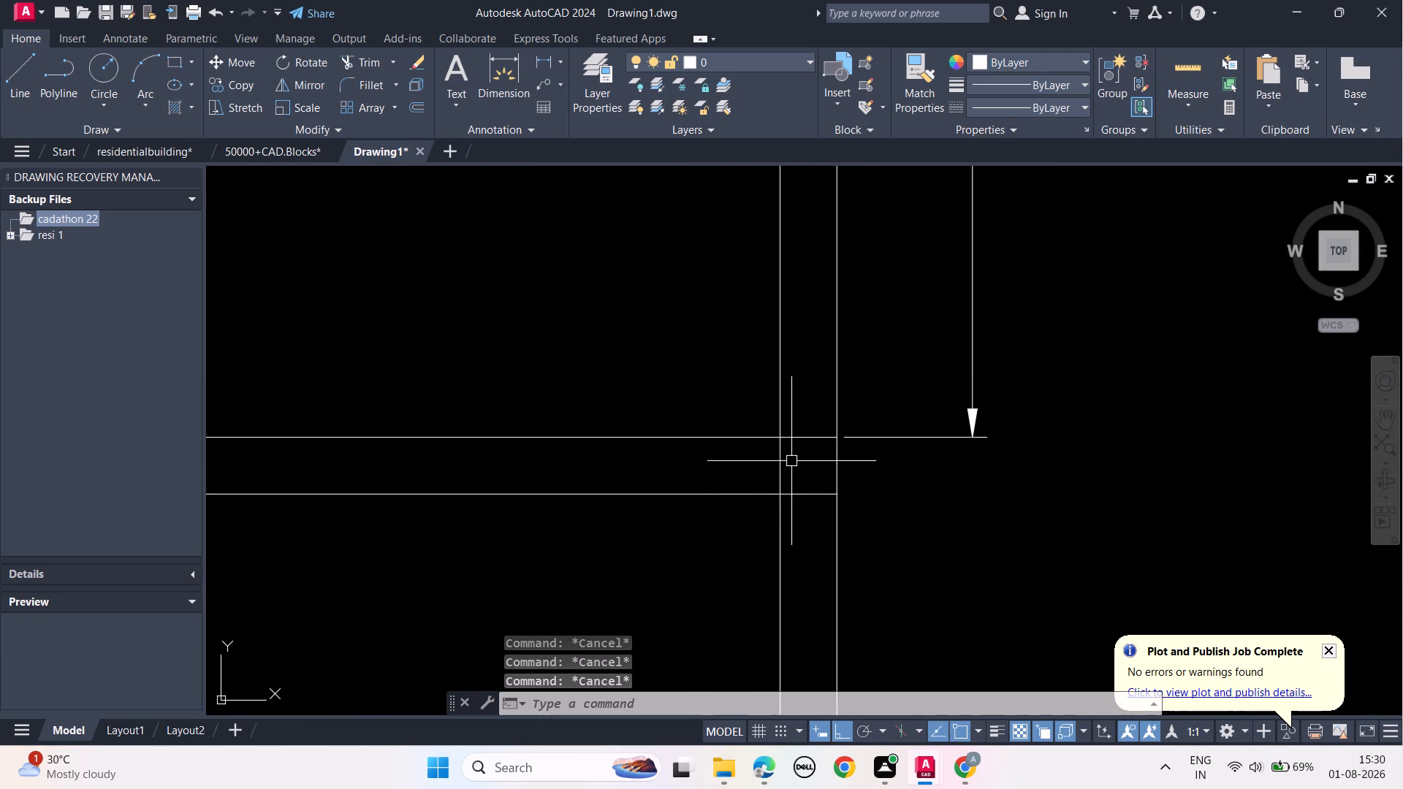
{"action": "type", "text": "tr"}
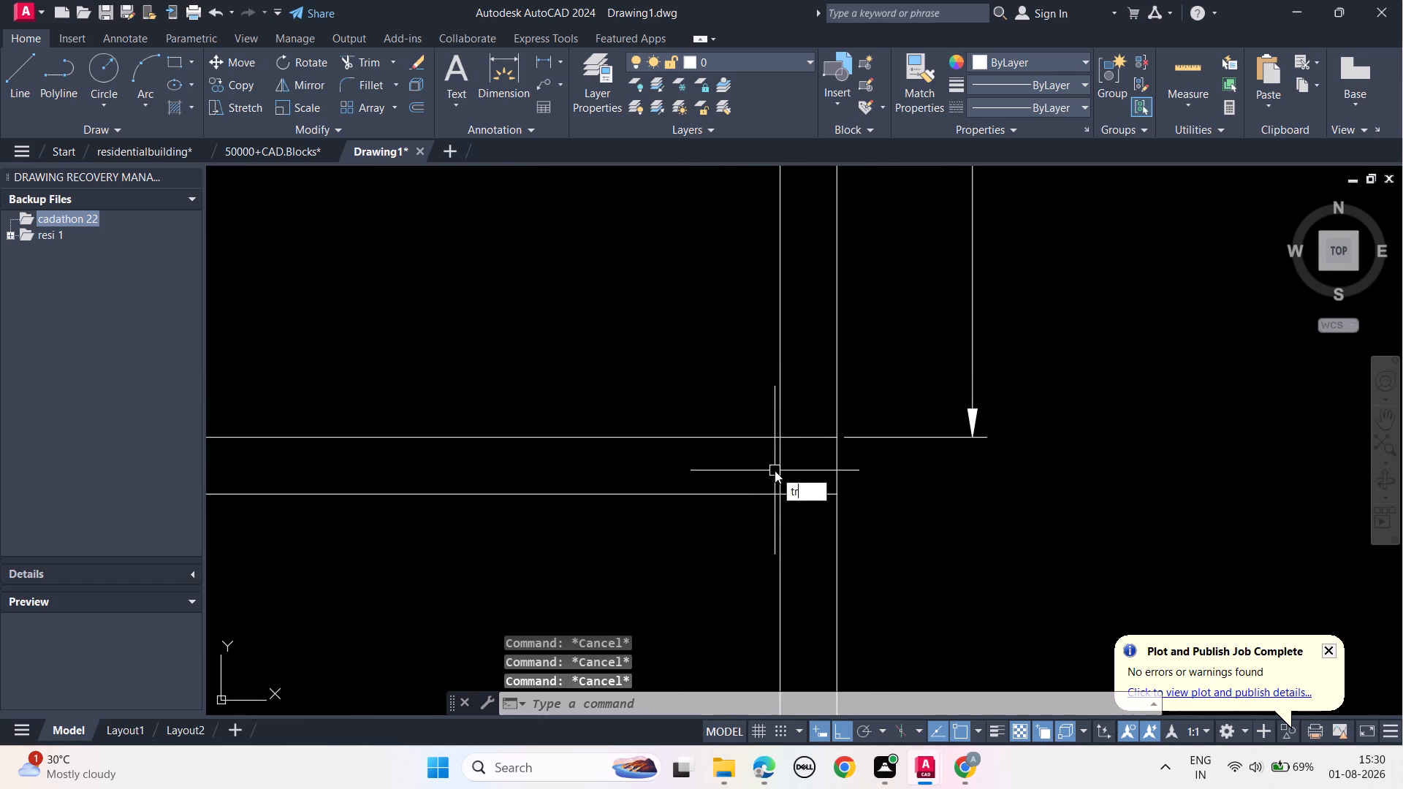
{"action": "key", "text": "space"}
{"action": "left_click", "coordinate": [778, 460]}
{"action": "left_click", "coordinate": [805, 432]}
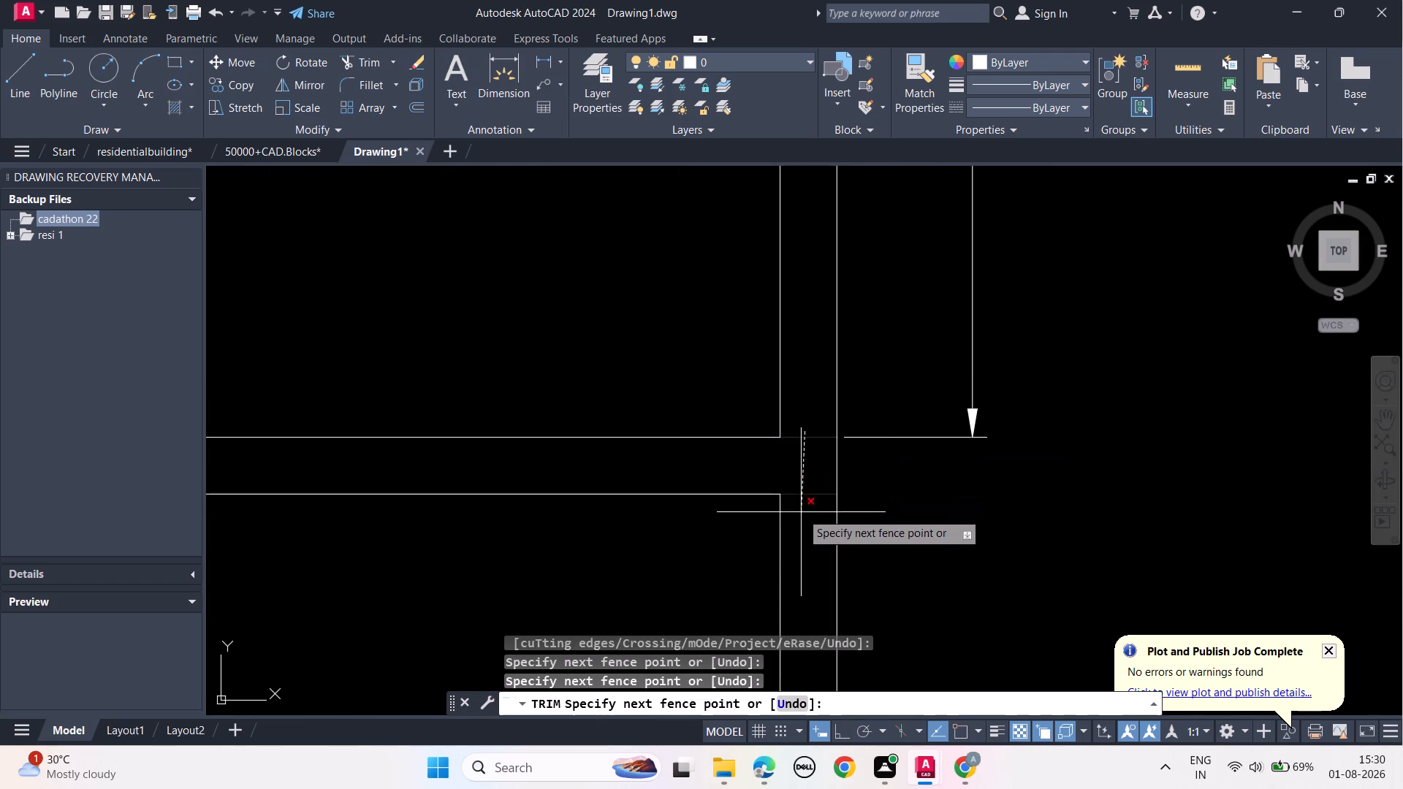
{"action": "left_click", "coordinate": [801, 512]}
{"action": "key", "text": "Escape"}
{"action": "key", "text": "Escape"}
{"action": "key", "text": "Escape"}
Add a linear dimension of the topmost storey's clear width between the inner wall lines, just below the top slab.
{"action": "scroll", "coordinate": [802, 513], "scroll_direction": "down", "scroll_amount": 3}
{"action": "middle_click_drag", "start_coordinate": [649, 570], "coordinate": [677, 680]}
{"action": "left_click", "coordinate": [541, 55]}
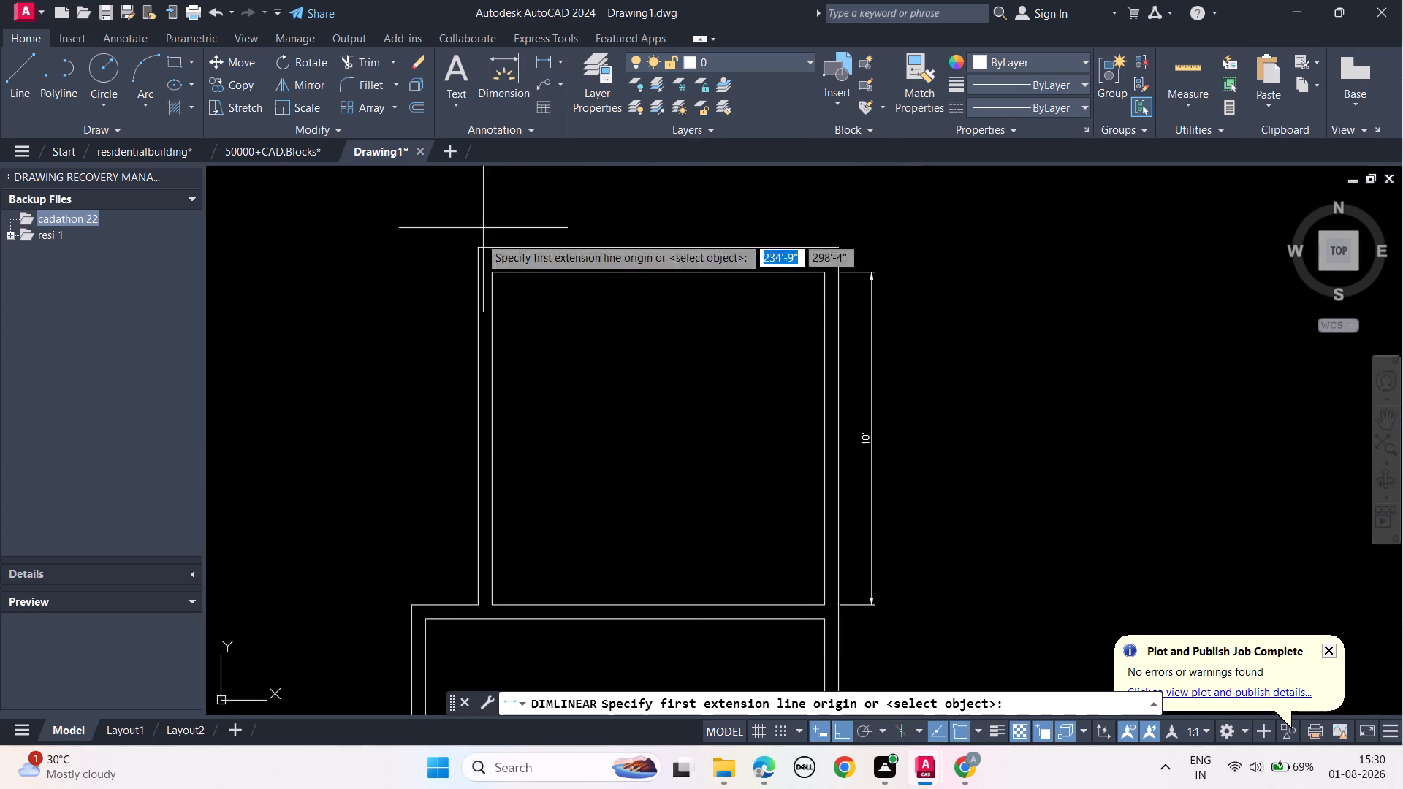
{"action": "left_click", "coordinate": [488, 272]}
{"action": "left_click", "coordinate": [815, 274]}
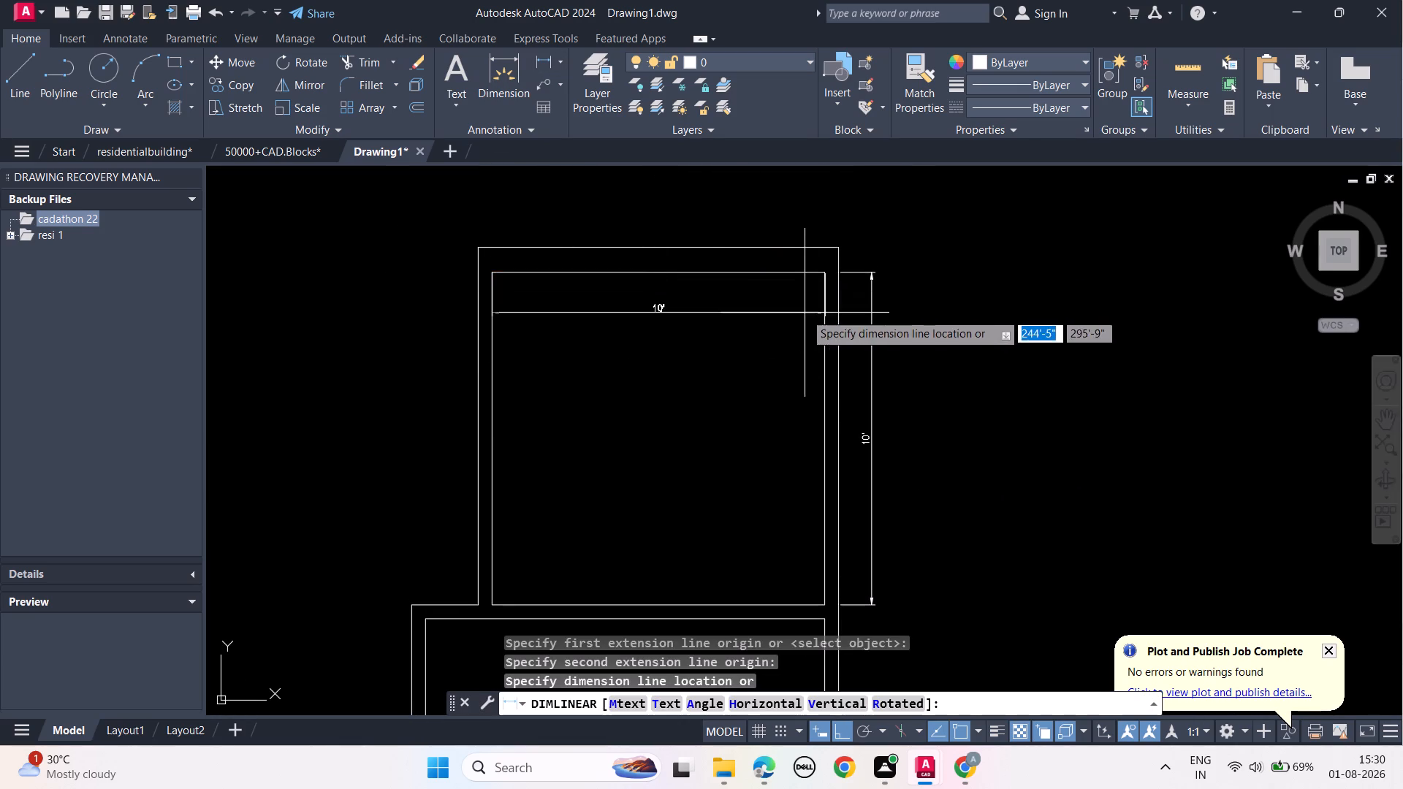
{"action": "left_click", "coordinate": [802, 329]}
{"action": "key", "text": "Escape"}
{"action": "key", "text": "Escape"}
{"action": "key", "text": "Escape"}
{"action": "key", "text": "Escape"}
{"action": "key", "text": "Escape"}
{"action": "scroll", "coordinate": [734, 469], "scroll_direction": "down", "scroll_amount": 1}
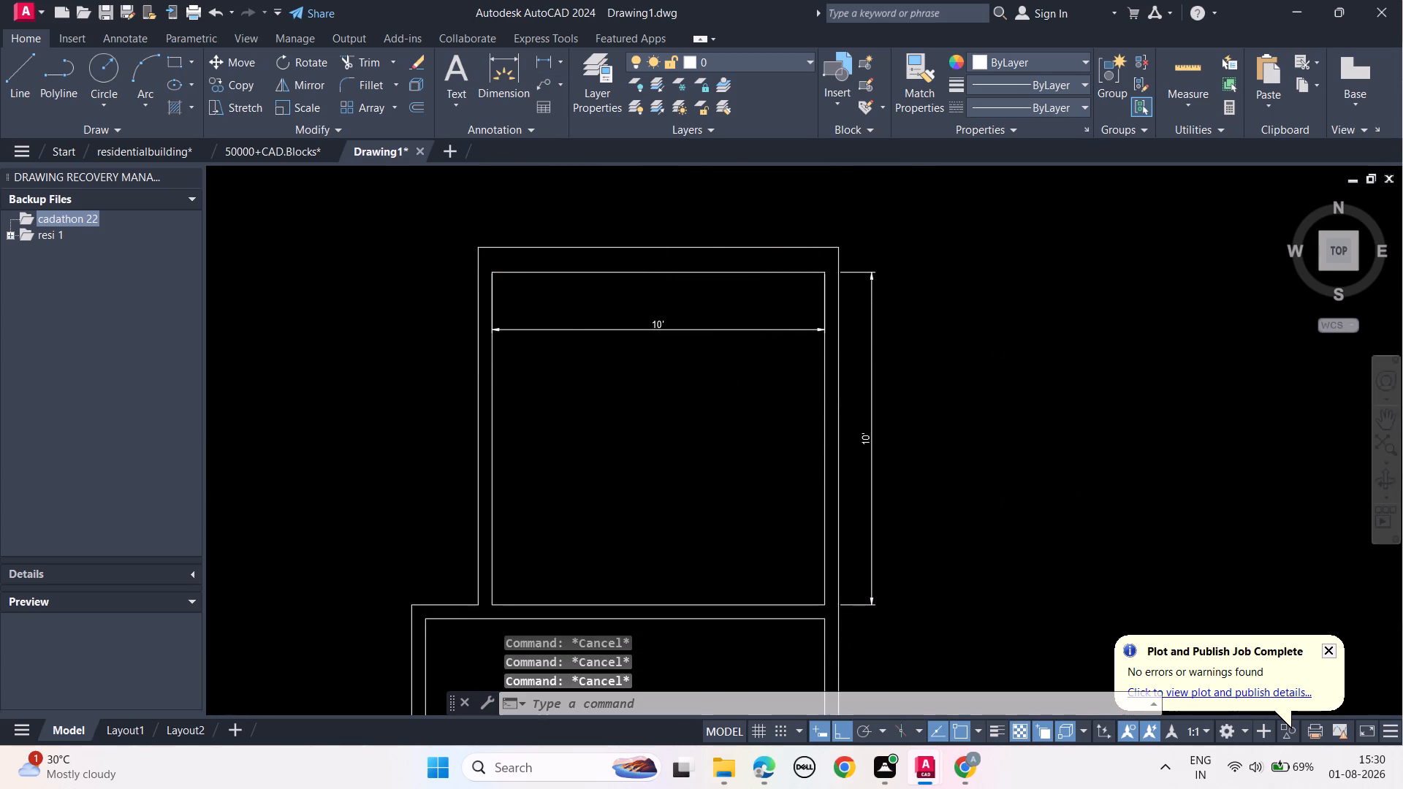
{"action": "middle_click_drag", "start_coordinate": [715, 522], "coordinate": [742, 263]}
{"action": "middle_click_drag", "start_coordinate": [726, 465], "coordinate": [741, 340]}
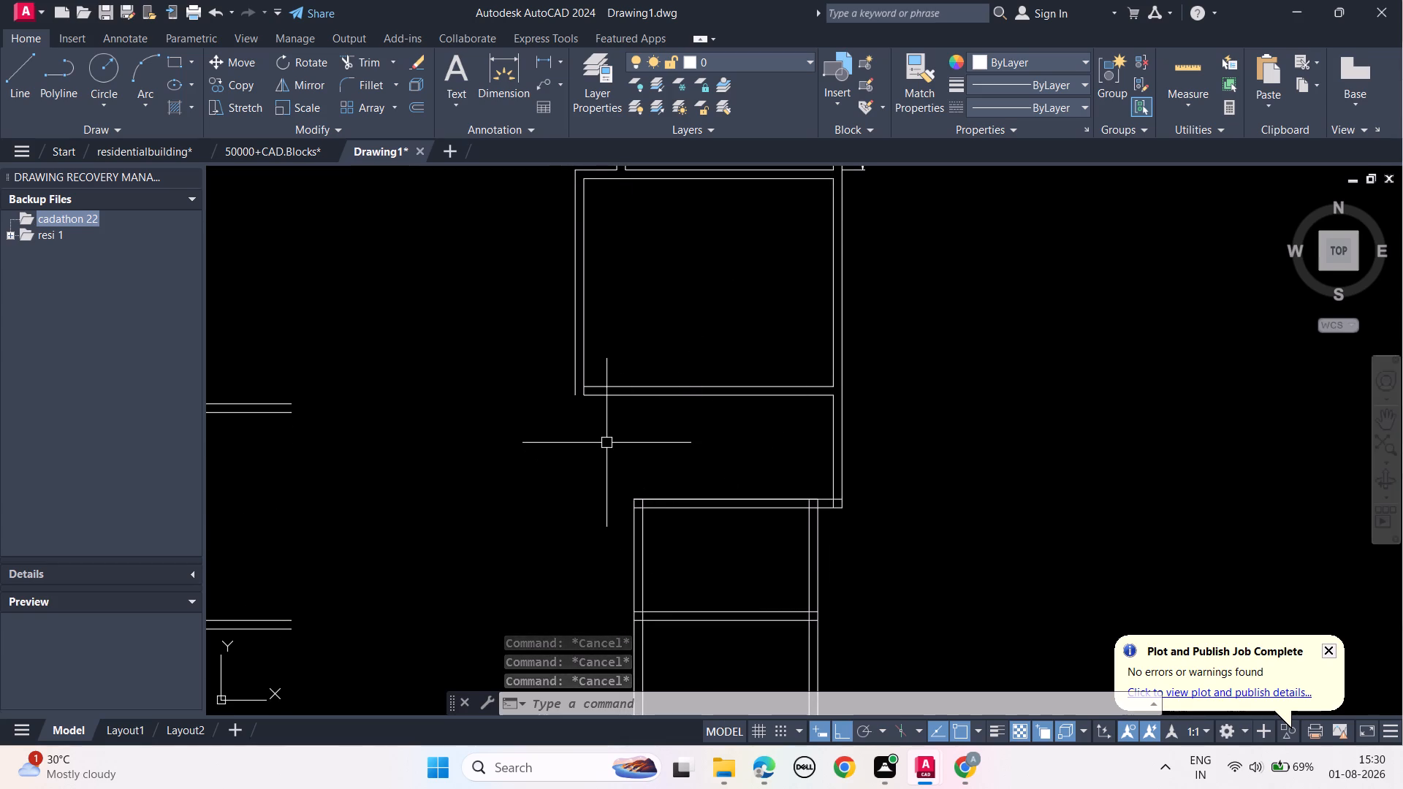
Draw a horizontal line continuing the wide storey's floor slab bottom edge leftward past the outer left wall line.
{"action": "scroll", "coordinate": [598, 419], "scroll_direction": "up", "scroll_amount": 2}
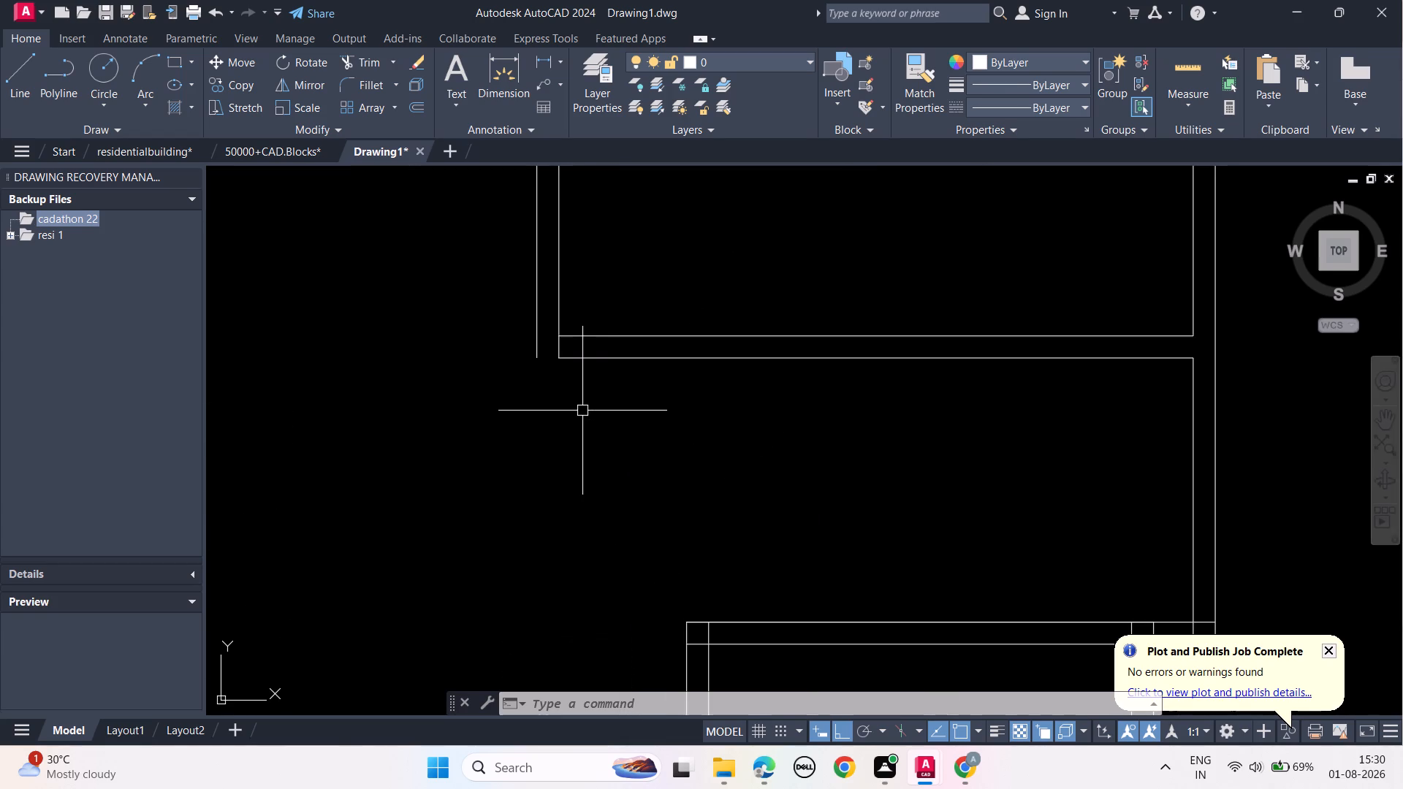
{"action": "type", "text": "l"}
{"action": "key", "text": "space"}
{"action": "left_click", "coordinate": [557, 355]}
{"action": "left_click", "coordinate": [457, 340]}
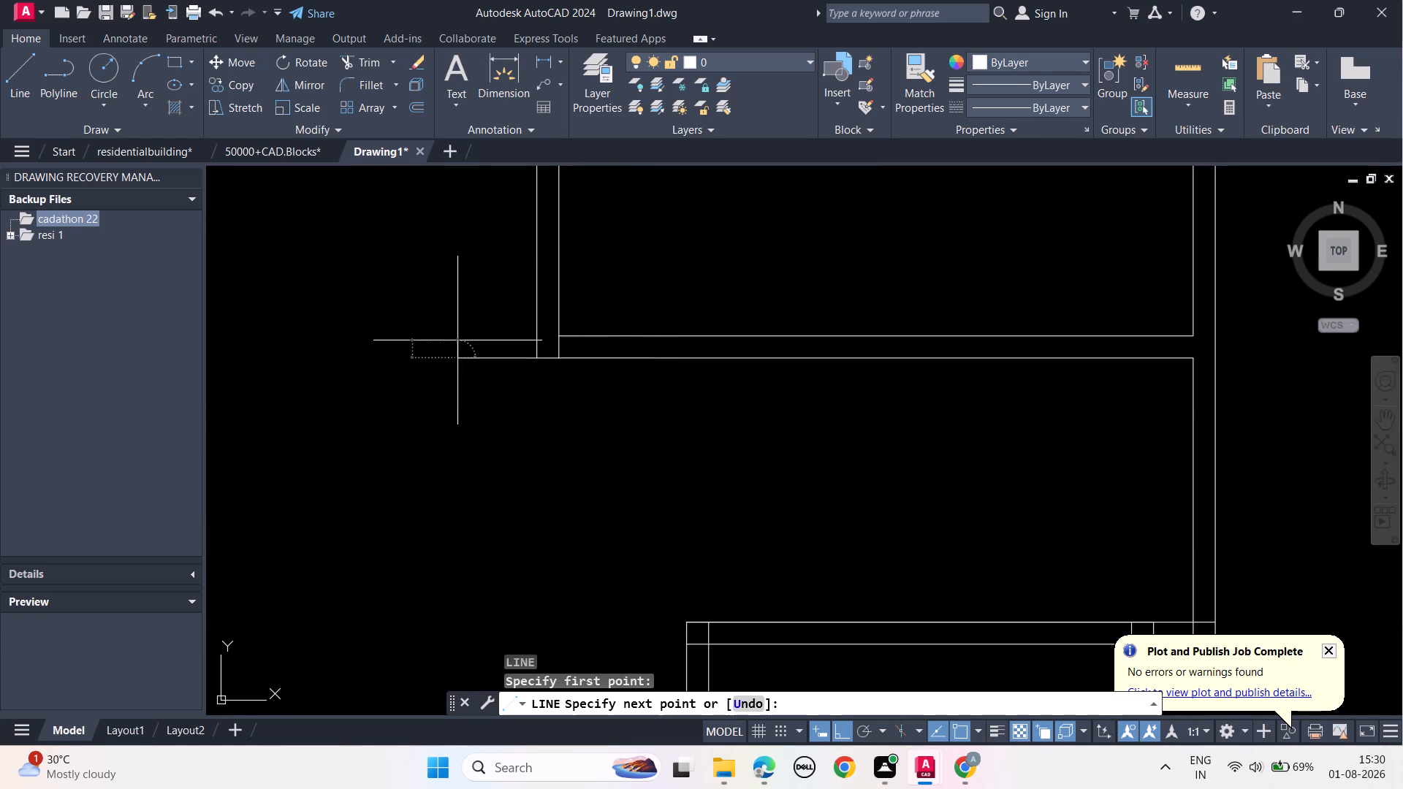
{"action": "key", "text": "Escape"}
{"action": "key", "text": "Escape"}
{"action": "key", "text": "Escape"}
{"action": "key", "text": "Escape"}
Trim the new line's overhang beyond the outer left wall line and the inner left wall line within the slab.
{"action": "type", "text": "tr"}
{"action": "key", "text": "space"}
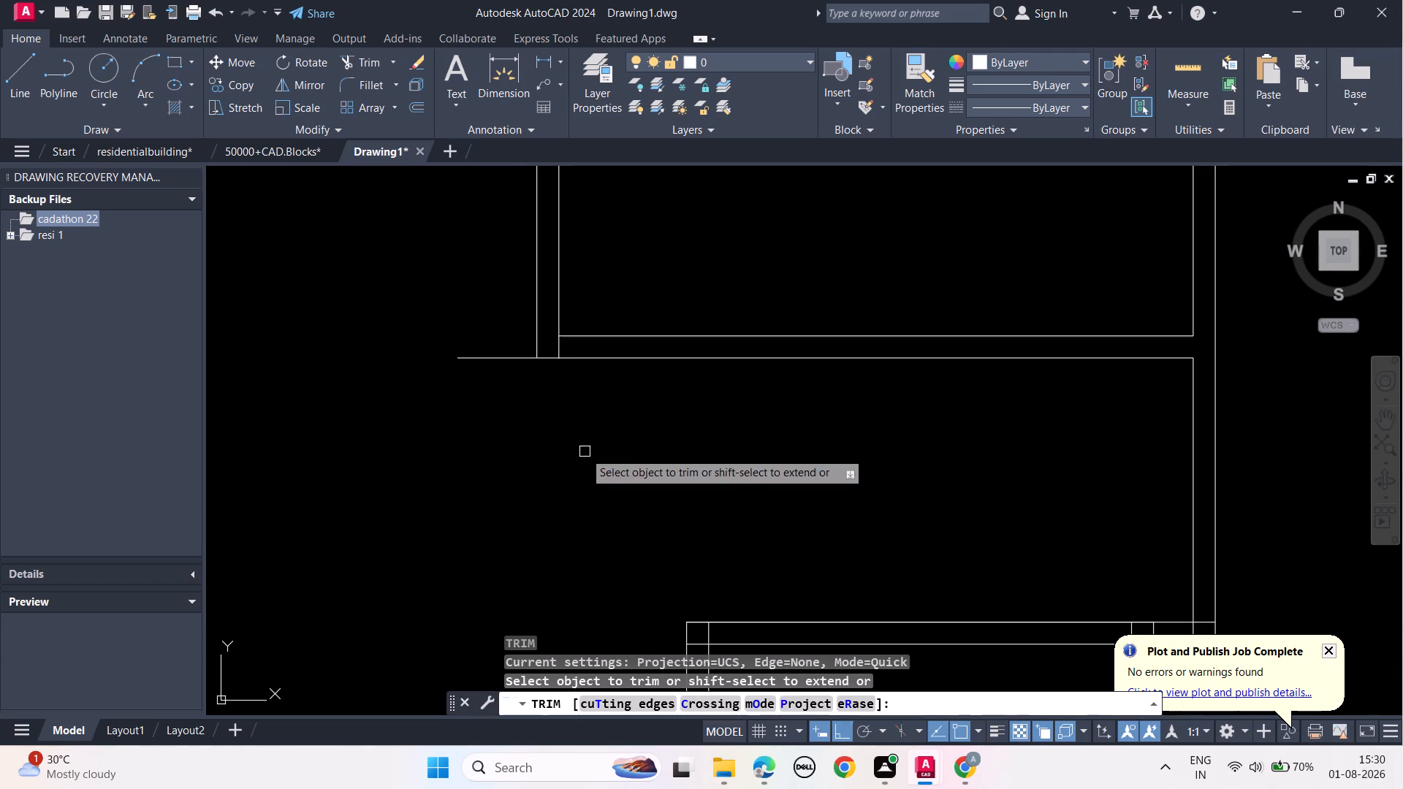
{"action": "left_click", "coordinate": [502, 357]}
{"action": "left_click", "coordinate": [558, 349]}
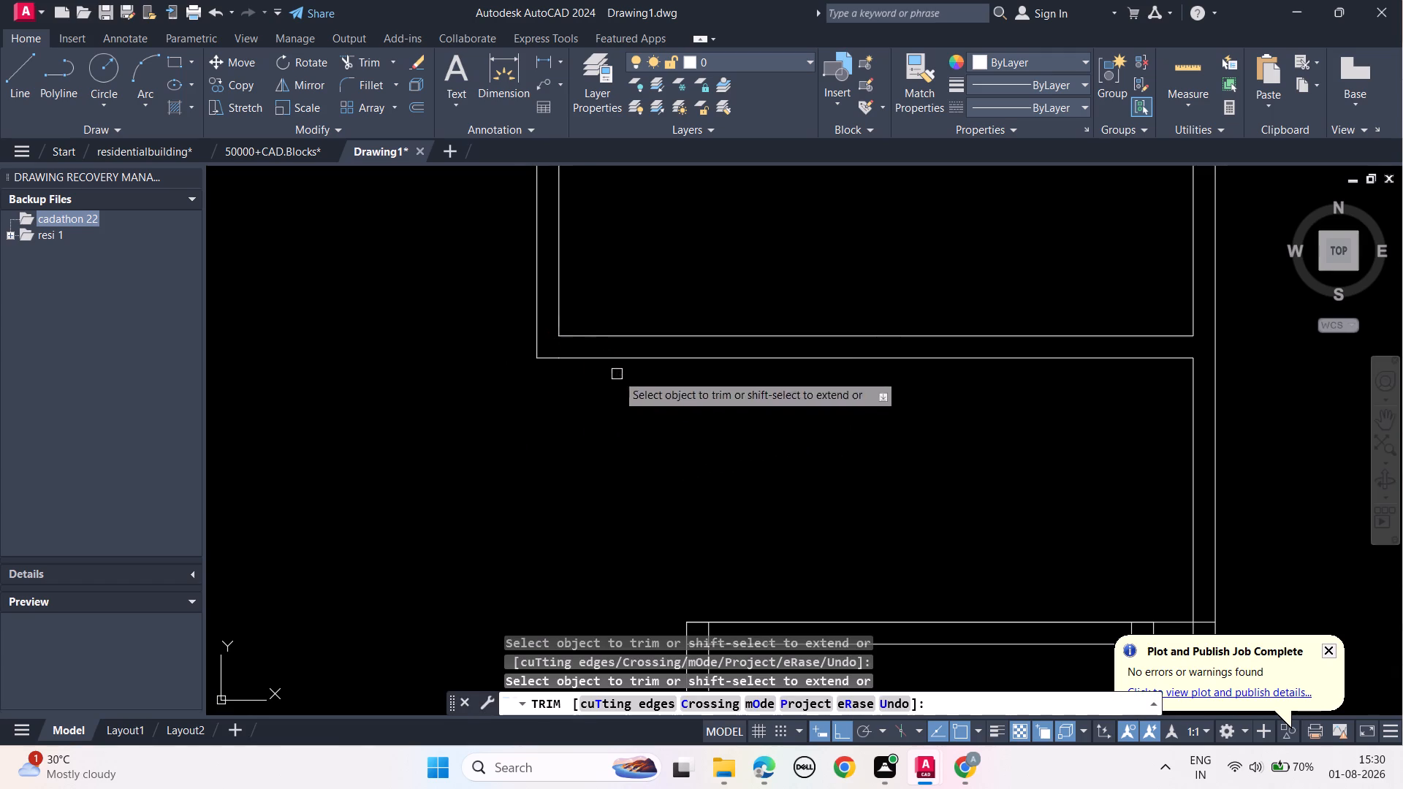
{"action": "key", "text": "Escape"}
{"action": "key", "text": "Escape"}
{"action": "key", "text": "Escape"}
{"action": "key", "text": "Escape"}
Stretch the narrow lower storeys' outer left wall line up about 6' so it crosses the wide storey's floor slab.
{"action": "scroll", "coordinate": [608, 448], "scroll_direction": "down", "scroll_amount": 1}
{"action": "middle_click_drag", "start_coordinate": [699, 465], "coordinate": [714, 419]}
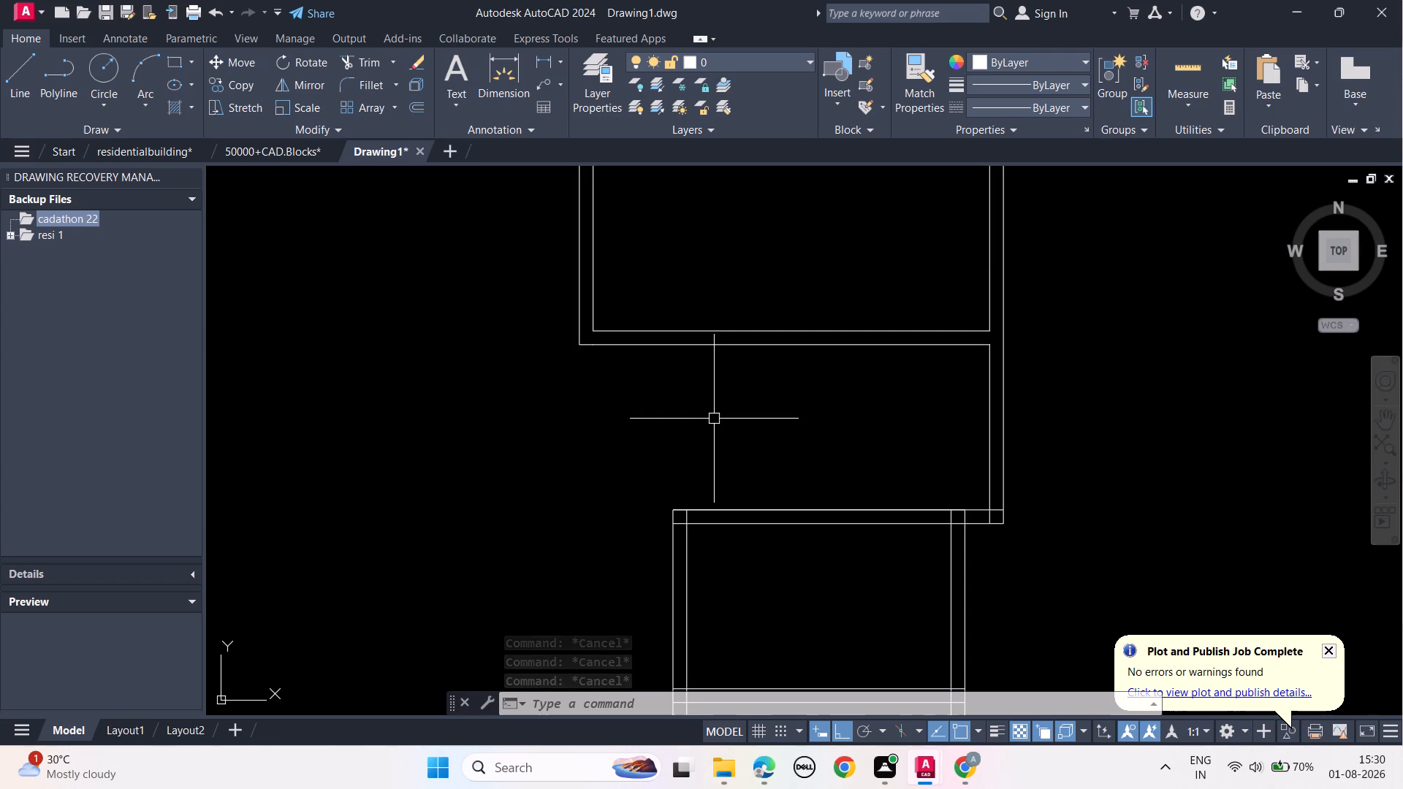
{"action": "scroll", "coordinate": [665, 512], "scroll_direction": "up", "scroll_amount": 2}
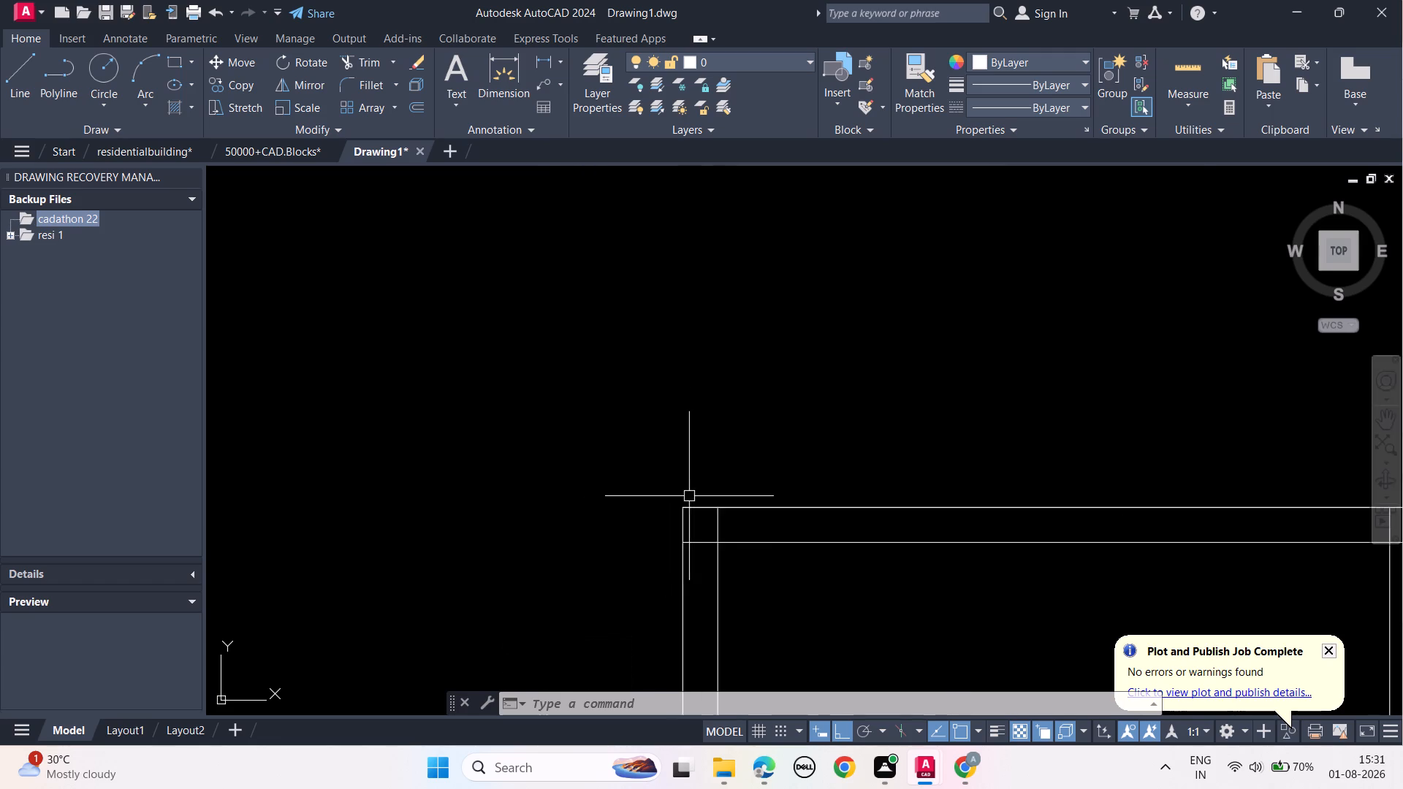
{"action": "left_click", "coordinate": [686, 534]}
{"action": "left_click", "coordinate": [685, 503]}
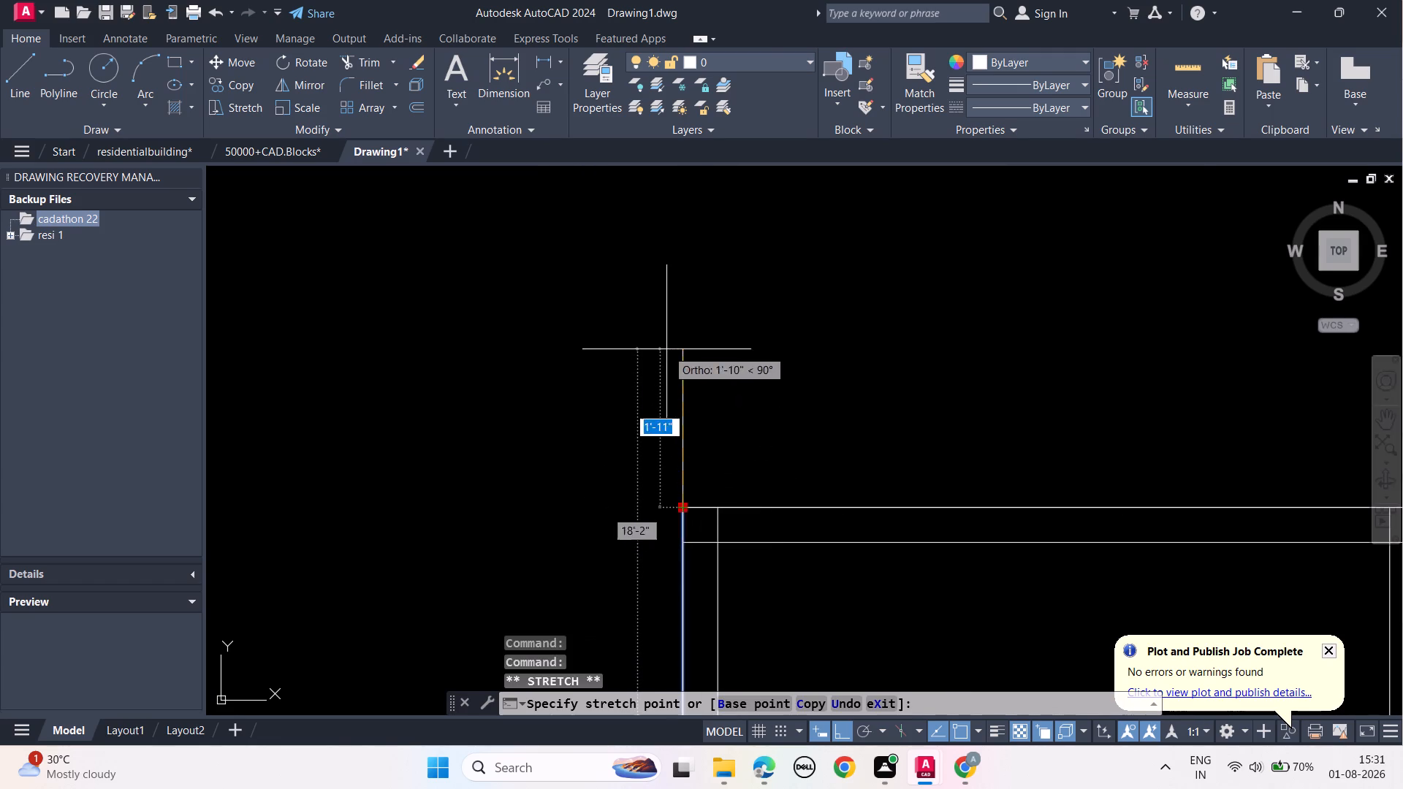
{"action": "middle_click_drag", "start_coordinate": [666, 344], "coordinate": [633, 756]}
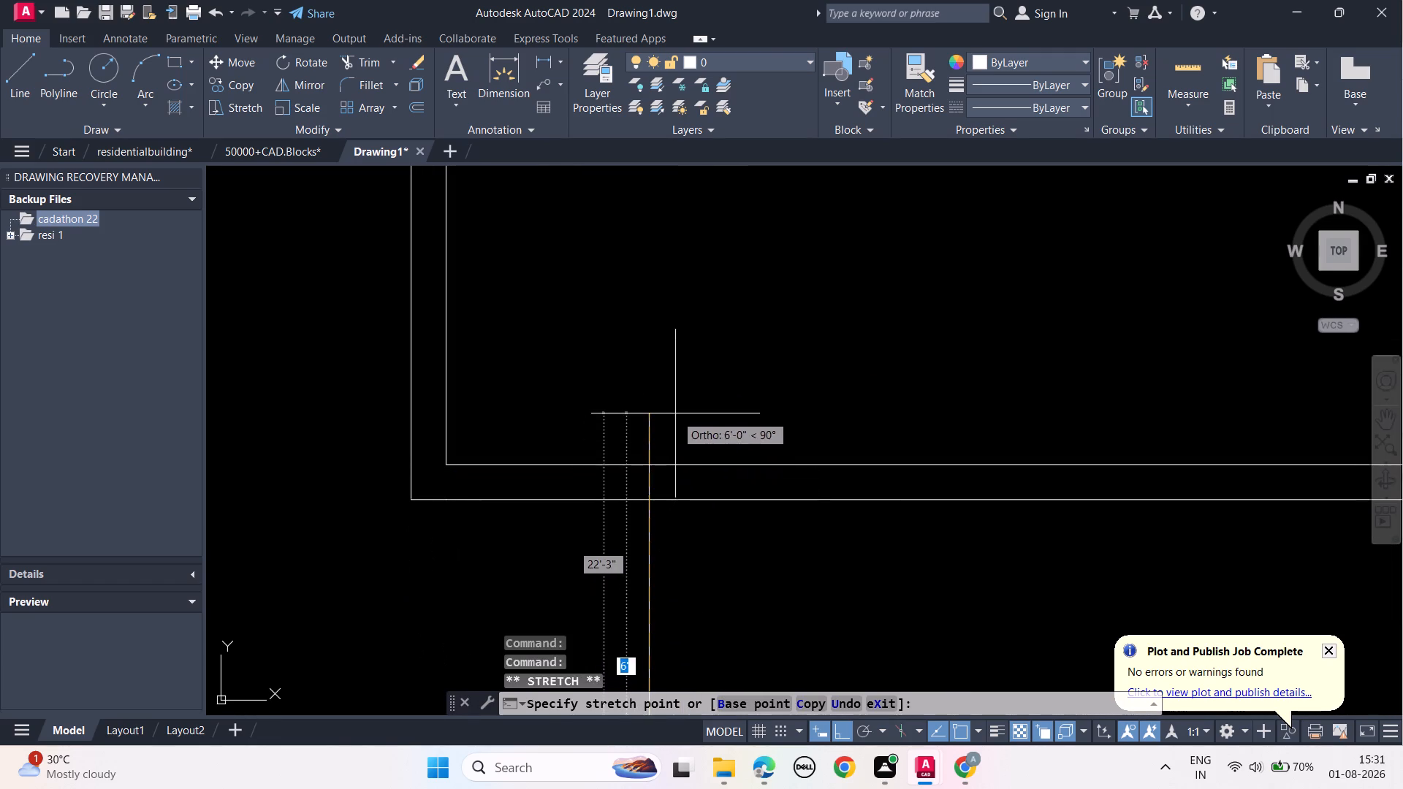
{"action": "left_click", "coordinate": [677, 408]}
{"action": "key", "text": "Escape"}
{"action": "key", "text": "Escape"}
{"action": "key", "text": "Escape"}
Stretch the inner left wall line of the narrow lower storeys up past the wide storey's floor slab.
{"action": "scroll", "coordinate": [745, 560], "scroll_direction": "down", "scroll_amount": 2}
{"action": "middle_click_drag", "start_coordinate": [742, 554], "coordinate": [710, 336]}
{"action": "left_click", "coordinate": [686, 567]}
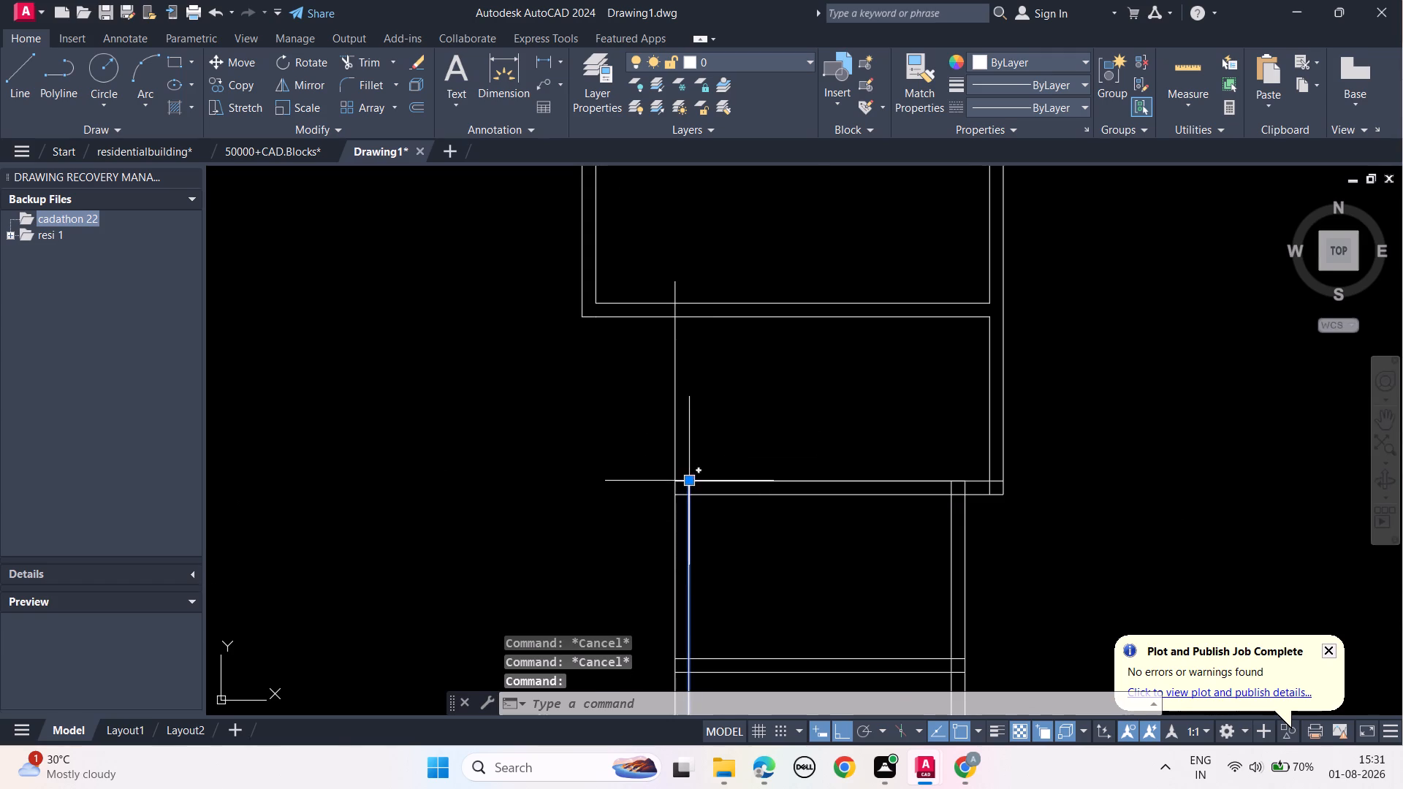
{"action": "left_click", "coordinate": [688, 484]}
{"action": "left_click", "coordinate": [702, 238]}
{"action": "key", "text": "Escape"}
{"action": "key", "text": "Escape"}
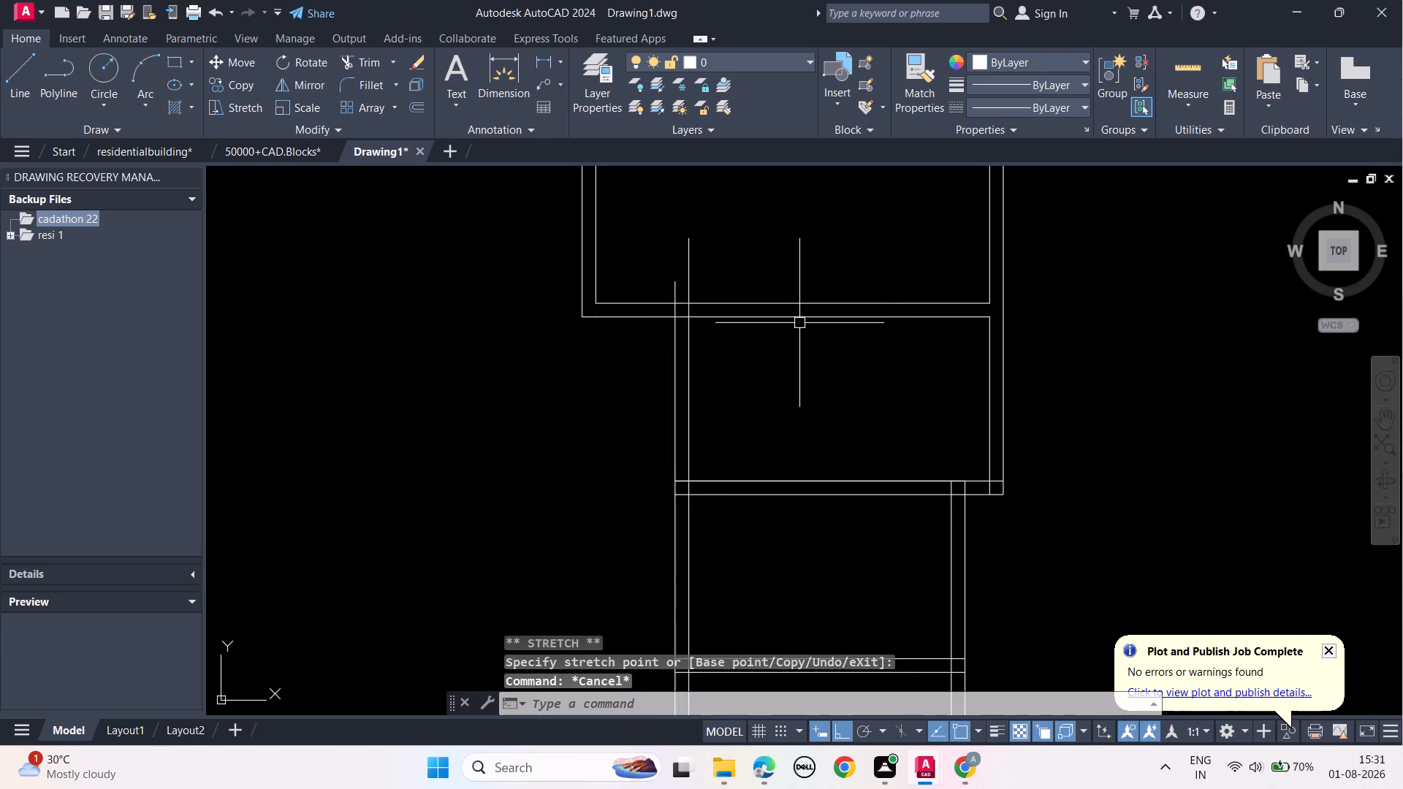
{"action": "key", "text": "Escape"}
{"action": "key", "text": "Escape"}
Trim both extended left wall lines above and within the wide storey's floor slab, plus the slab's bottom edge between them.
{"action": "type", "text": "tr"}
{"action": "key", "text": "space"}
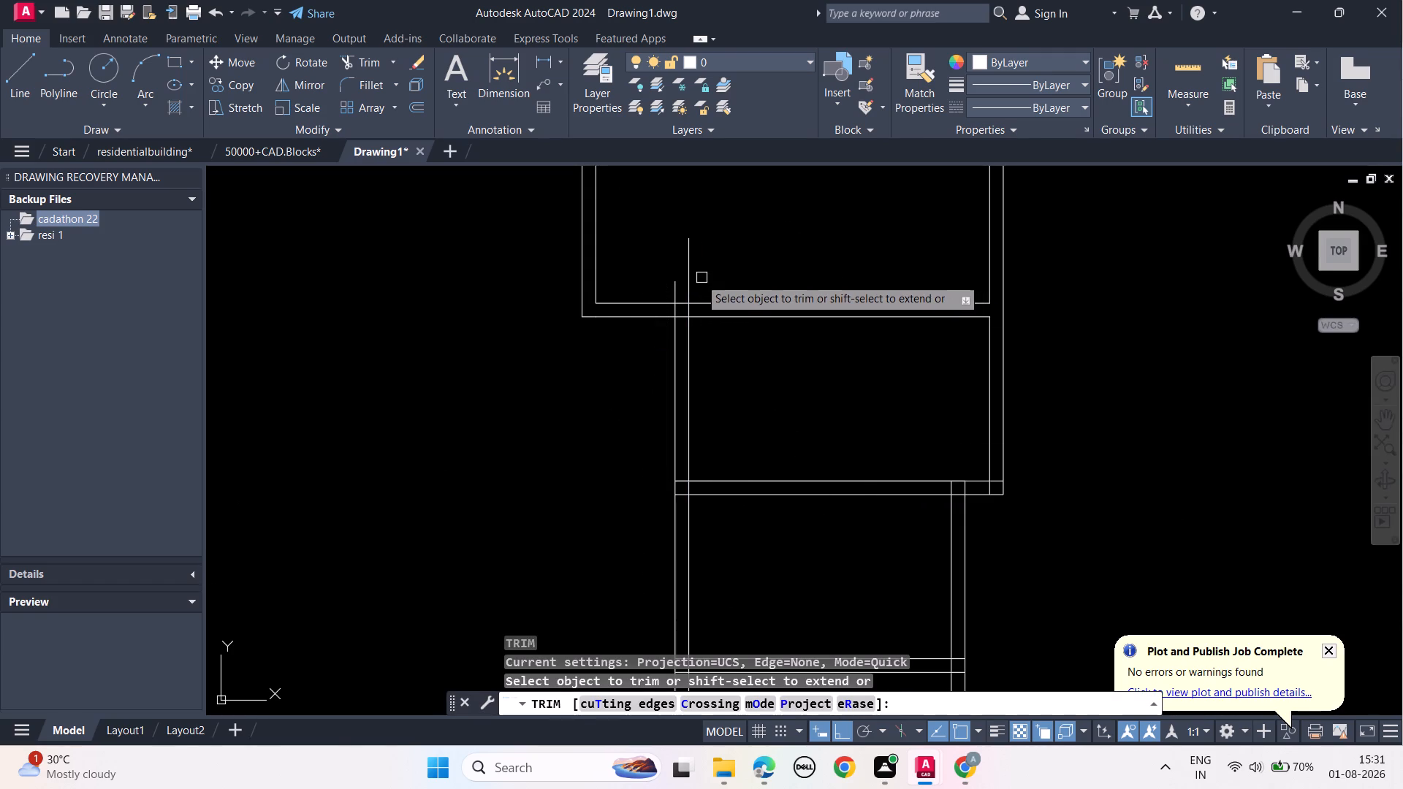
{"action": "left_click", "coordinate": [690, 276]}
{"action": "left_click", "coordinate": [678, 286]}
{"action": "scroll", "coordinate": [678, 286], "scroll_direction": "up", "scroll_amount": 3}
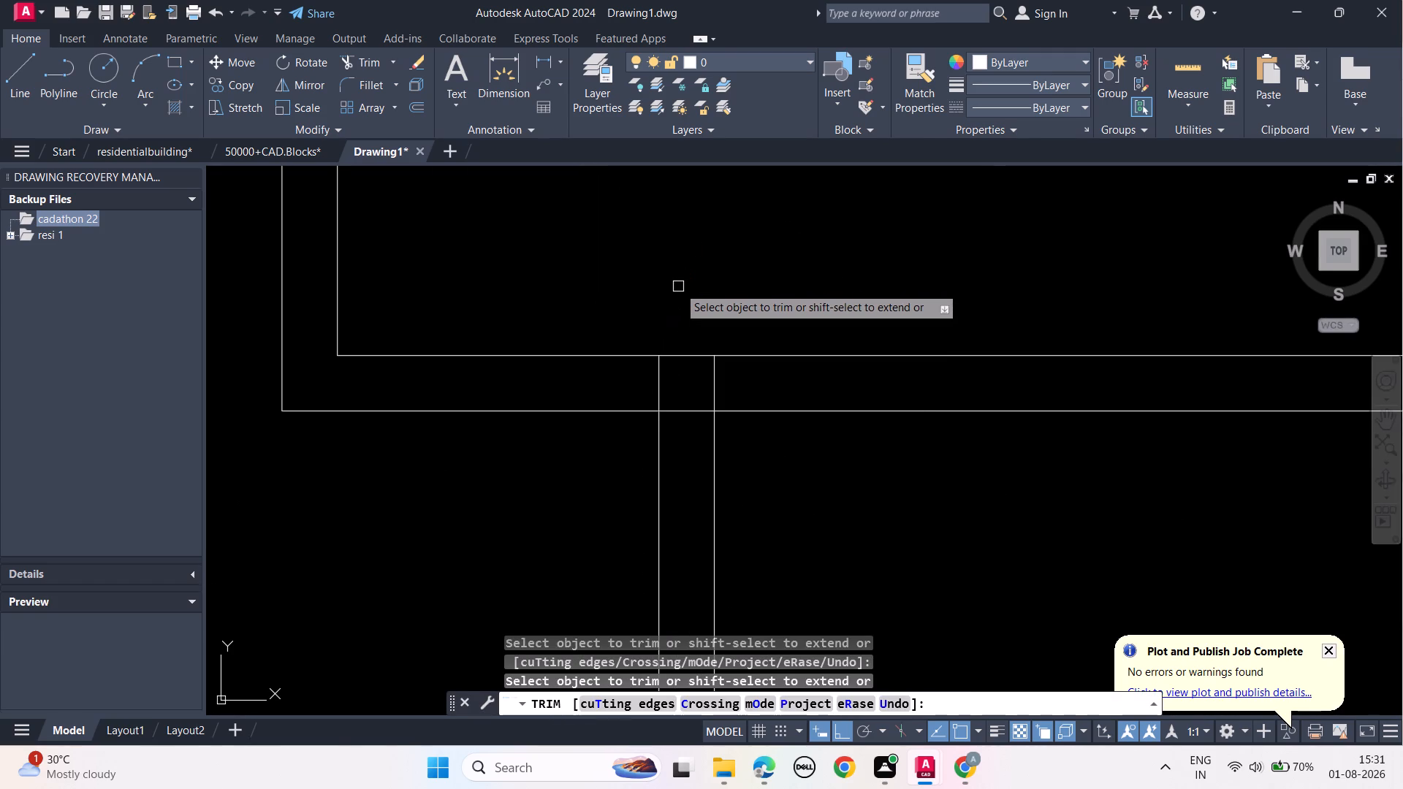
{"action": "left_click_drag", "start_coordinate": [658, 395], "coordinate": [661, 389]}
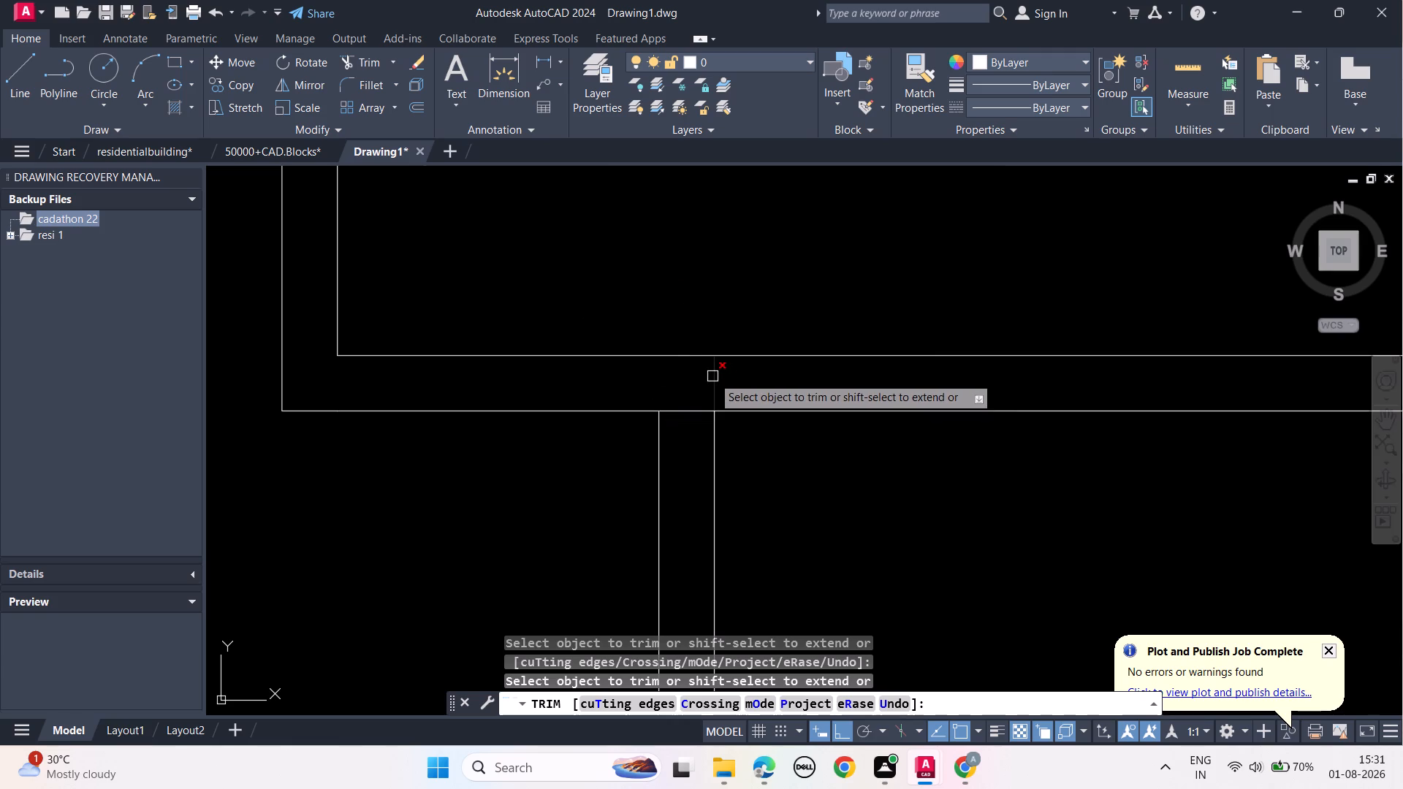
{"action": "left_click", "coordinate": [712, 376]}
{"action": "left_click", "coordinate": [688, 416]}
Trim the next slab down at its left junction: both slab edges between the wall lines and the inner wall line within the slab.
{"action": "scroll", "coordinate": [687, 416], "scroll_direction": "down", "scroll_amount": 3}
{"action": "middle_click_drag", "start_coordinate": [740, 511], "coordinate": [738, 348]}
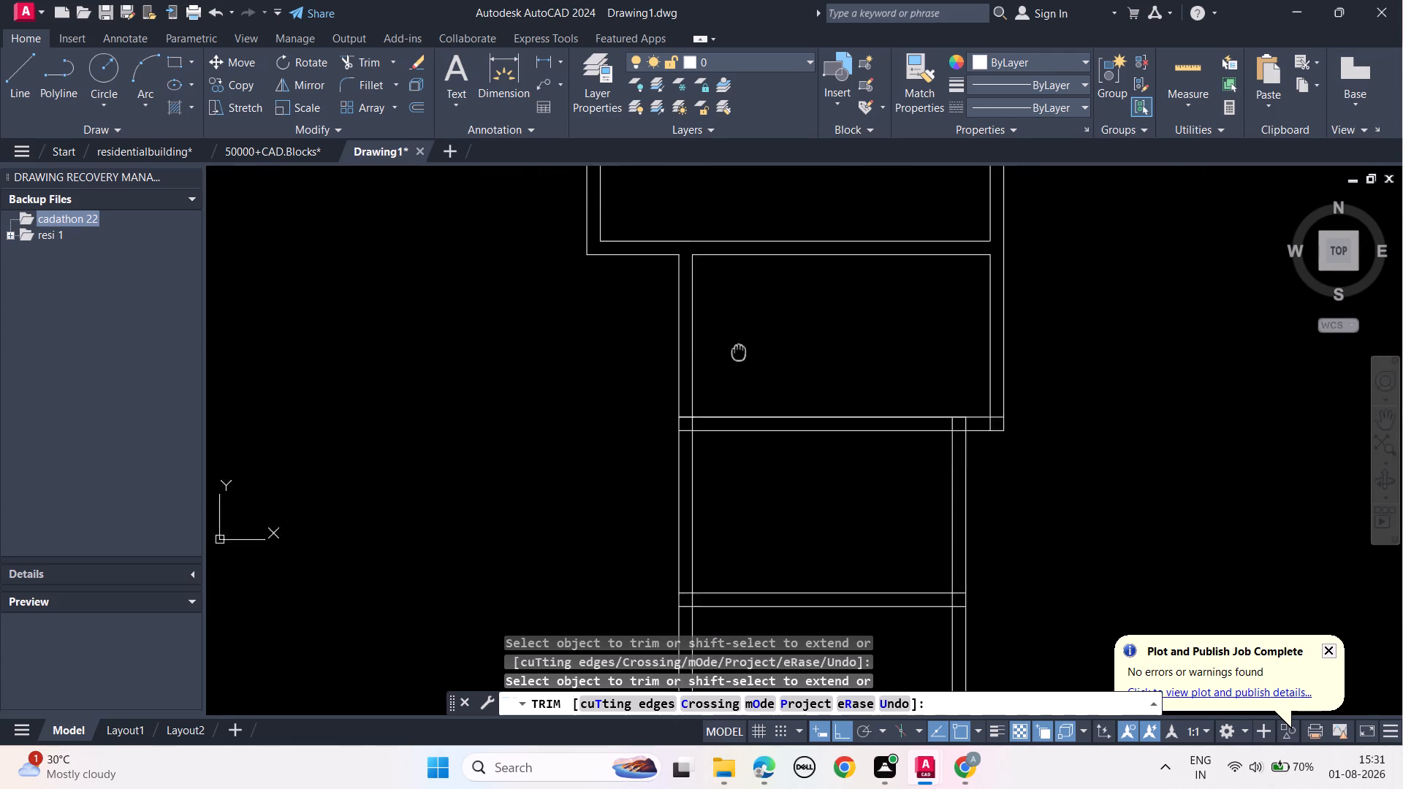
{"action": "middle_click_drag", "start_coordinate": [738, 348], "coordinate": [736, 343]}
{"action": "scroll", "coordinate": [721, 354], "scroll_direction": "up", "scroll_amount": 2}
{"action": "scroll", "coordinate": [626, 511], "scroll_direction": "up", "scroll_amount": 3}
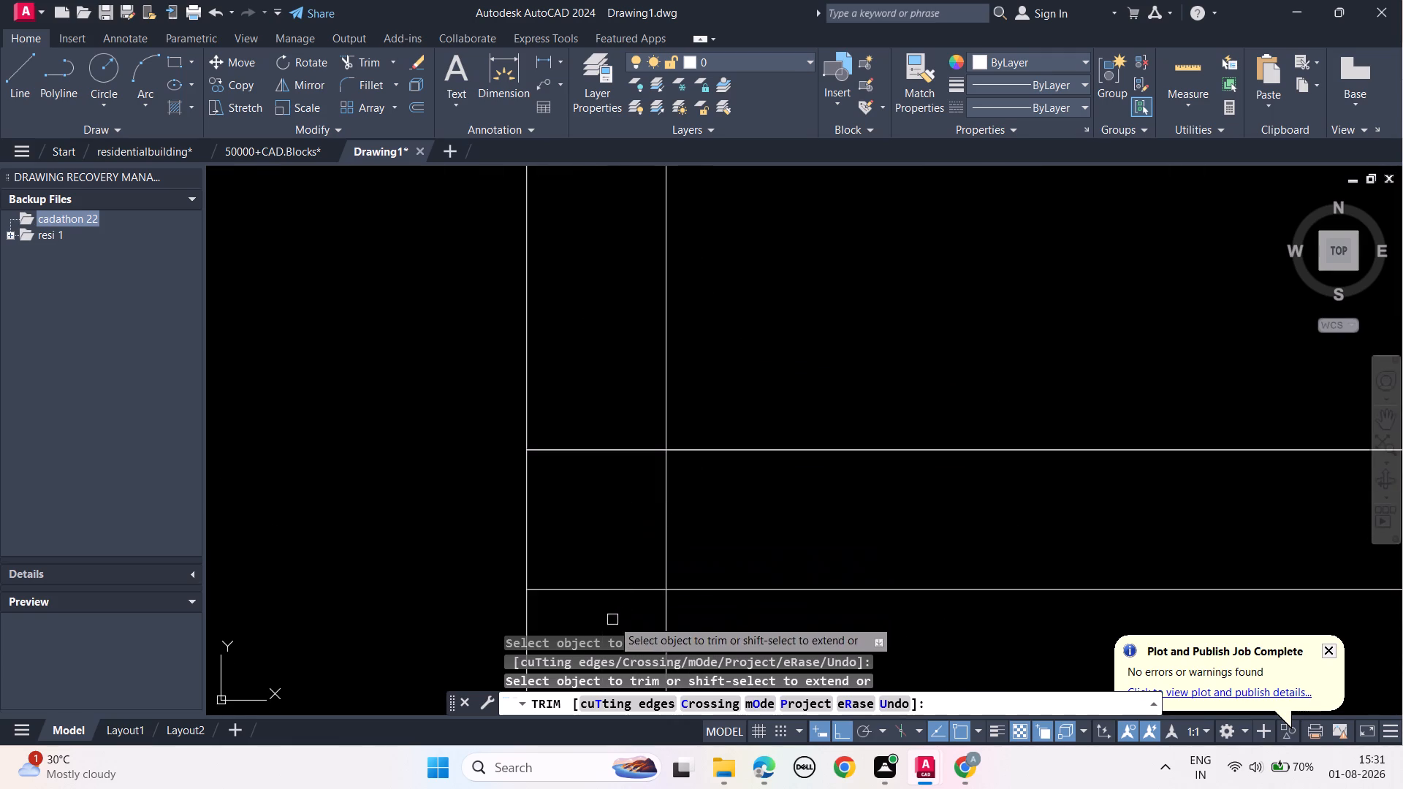
{"action": "left_click_drag", "start_coordinate": [612, 621], "coordinate": [615, 378]}
{"action": "left_click_drag", "start_coordinate": [574, 510], "coordinate": [739, 501]}
Trim the lower storey's right wall lines within this slab and the slab's bottom edge between those wall lines.
{"action": "scroll", "coordinate": [739, 500], "scroll_direction": "down", "scroll_amount": 3}
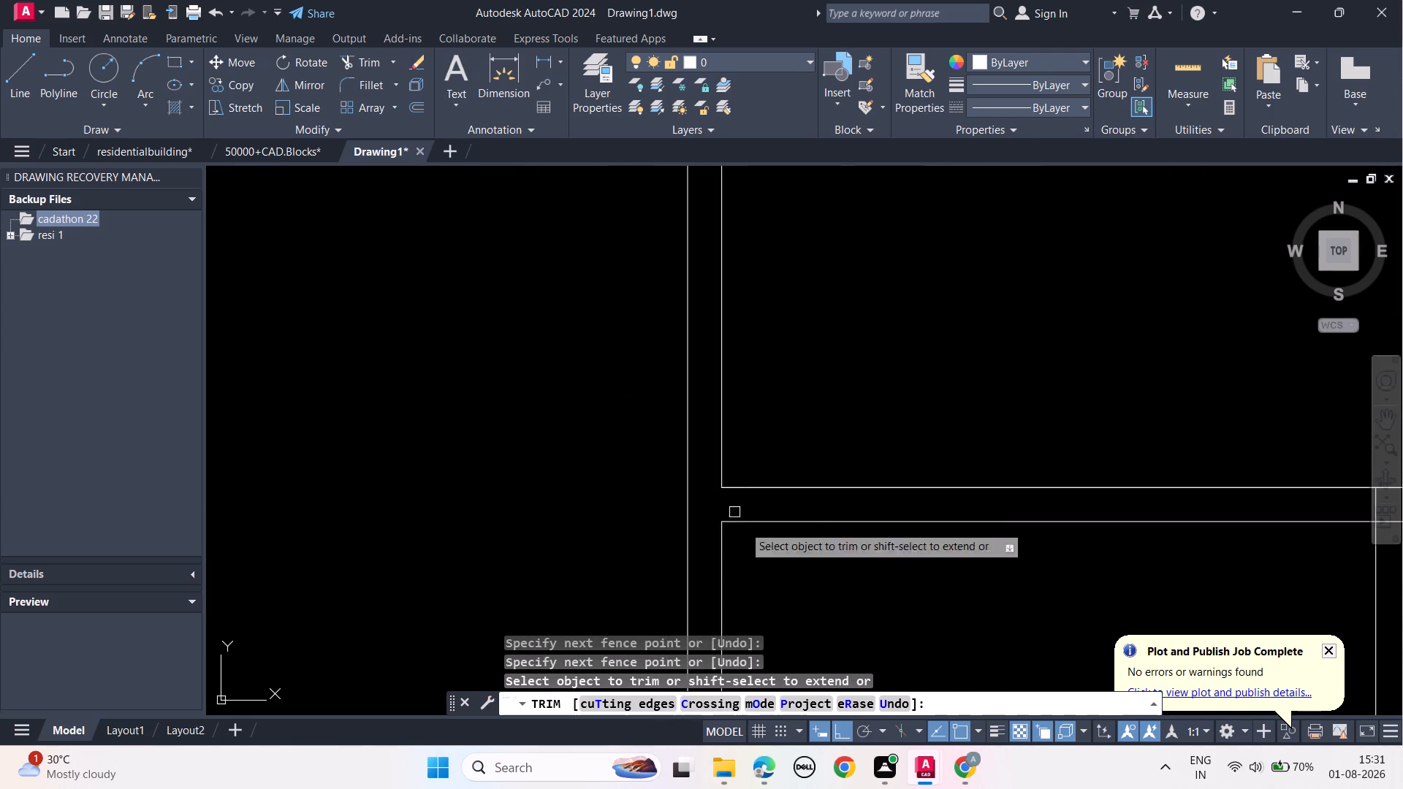
{"action": "middle_click_drag", "start_coordinate": [970, 606], "coordinate": [488, 468]}
{"action": "scroll", "coordinate": [807, 435], "scroll_direction": "up", "scroll_amount": 2}
{"action": "middle_click_drag", "start_coordinate": [807, 435], "coordinate": [612, 574]}
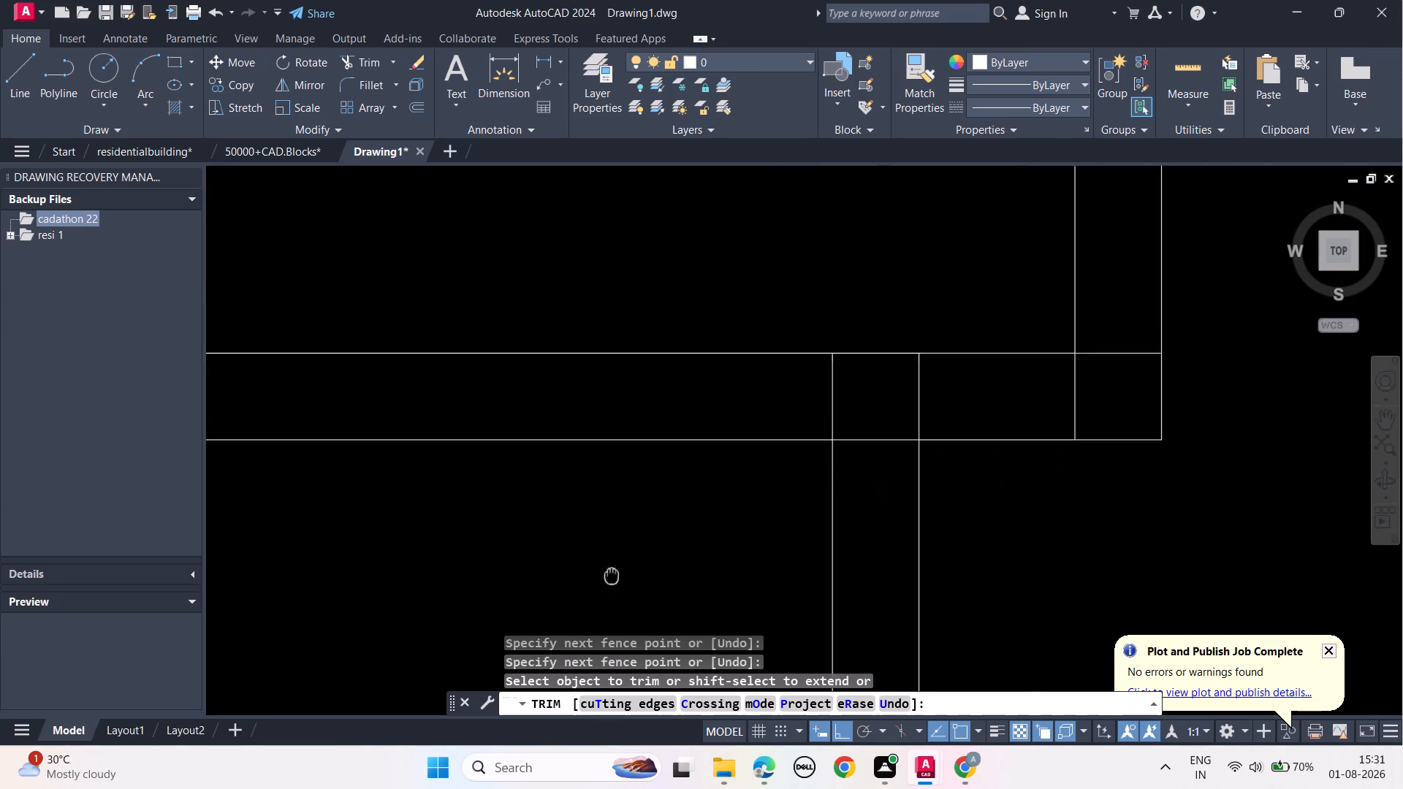
{"action": "middle_click_drag", "start_coordinate": [612, 574], "coordinate": [596, 590]}
{"action": "left_click_drag", "start_coordinate": [762, 419], "coordinate": [943, 413]}
{"action": "left_click_drag", "start_coordinate": [851, 416], "coordinate": [864, 513]}
At this slab's right end, trim both upper wall lines within the slab and the slab's top edge between them.
{"action": "scroll", "coordinate": [860, 513], "scroll_direction": "down", "scroll_amount": 2}
{"action": "middle_click_drag", "start_coordinate": [997, 533], "coordinate": [820, 548]}
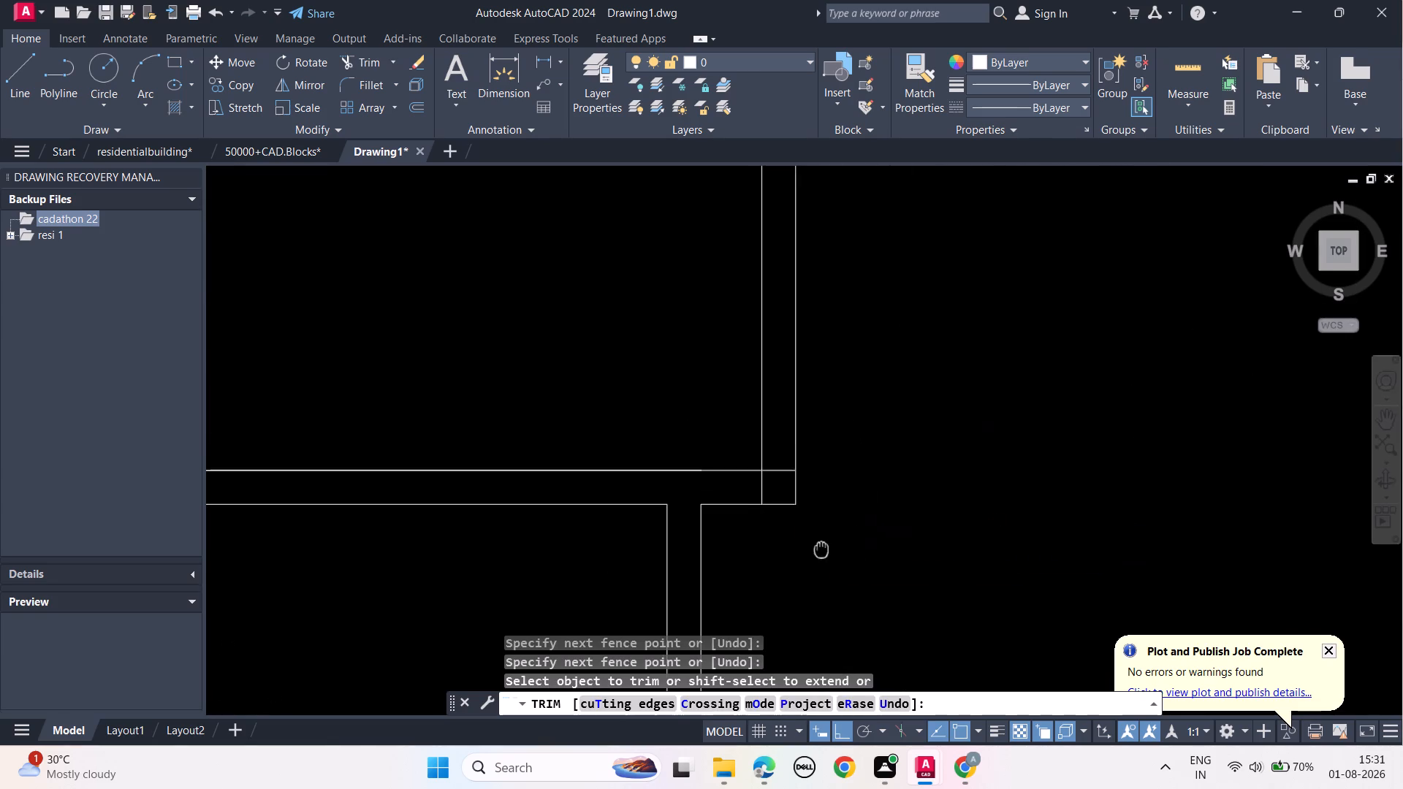
{"action": "middle_click_drag", "start_coordinate": [820, 548], "coordinate": [818, 549]}
{"action": "scroll", "coordinate": [825, 546], "scroll_direction": "up", "scroll_amount": 1}
{"action": "left_click_drag", "start_coordinate": [696, 454], "coordinate": [751, 454]}
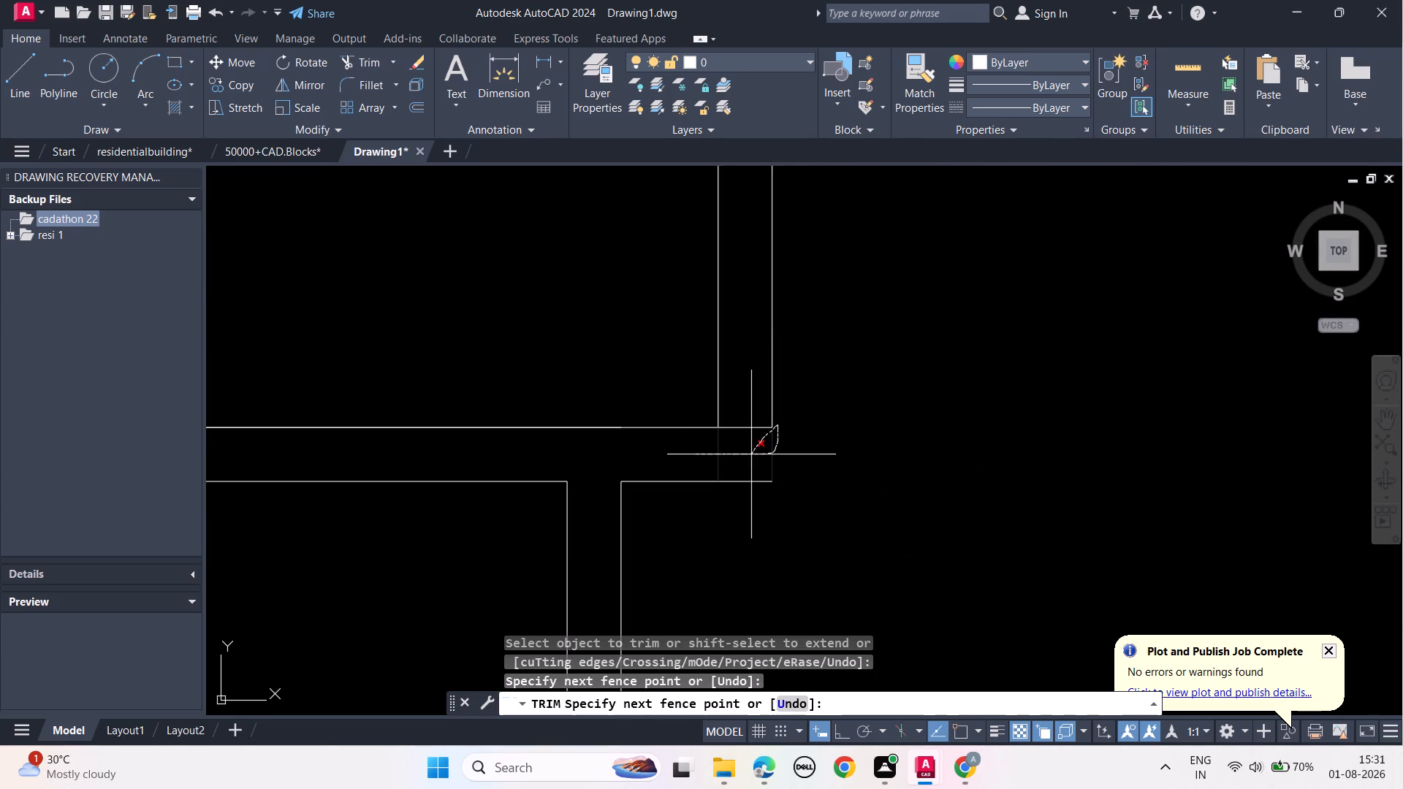
{"action": "left_click_drag", "start_coordinate": [751, 454], "coordinate": [897, 491]}
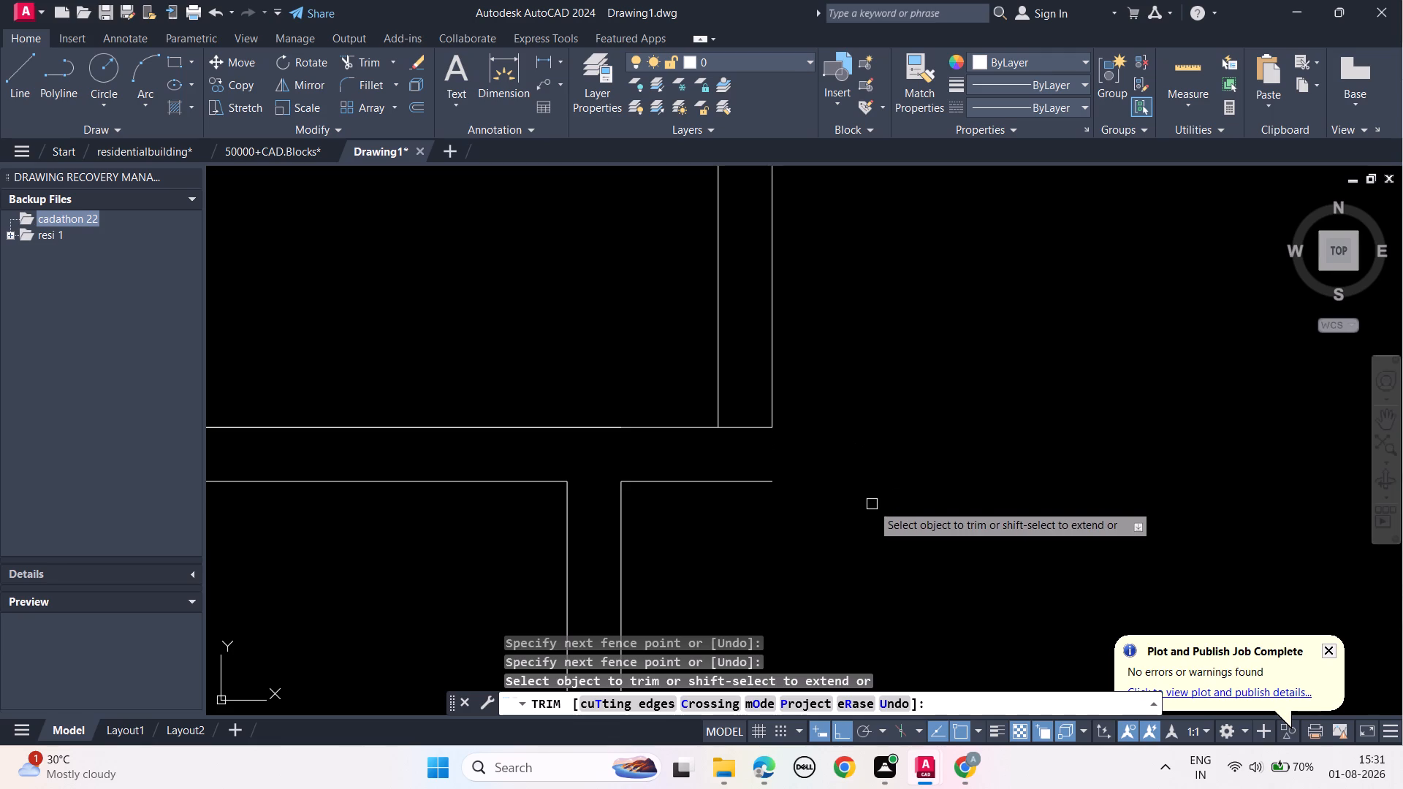
{"action": "left_click_drag", "start_coordinate": [746, 446], "coordinate": [756, 378]}
{"action": "key", "text": "Escape"}
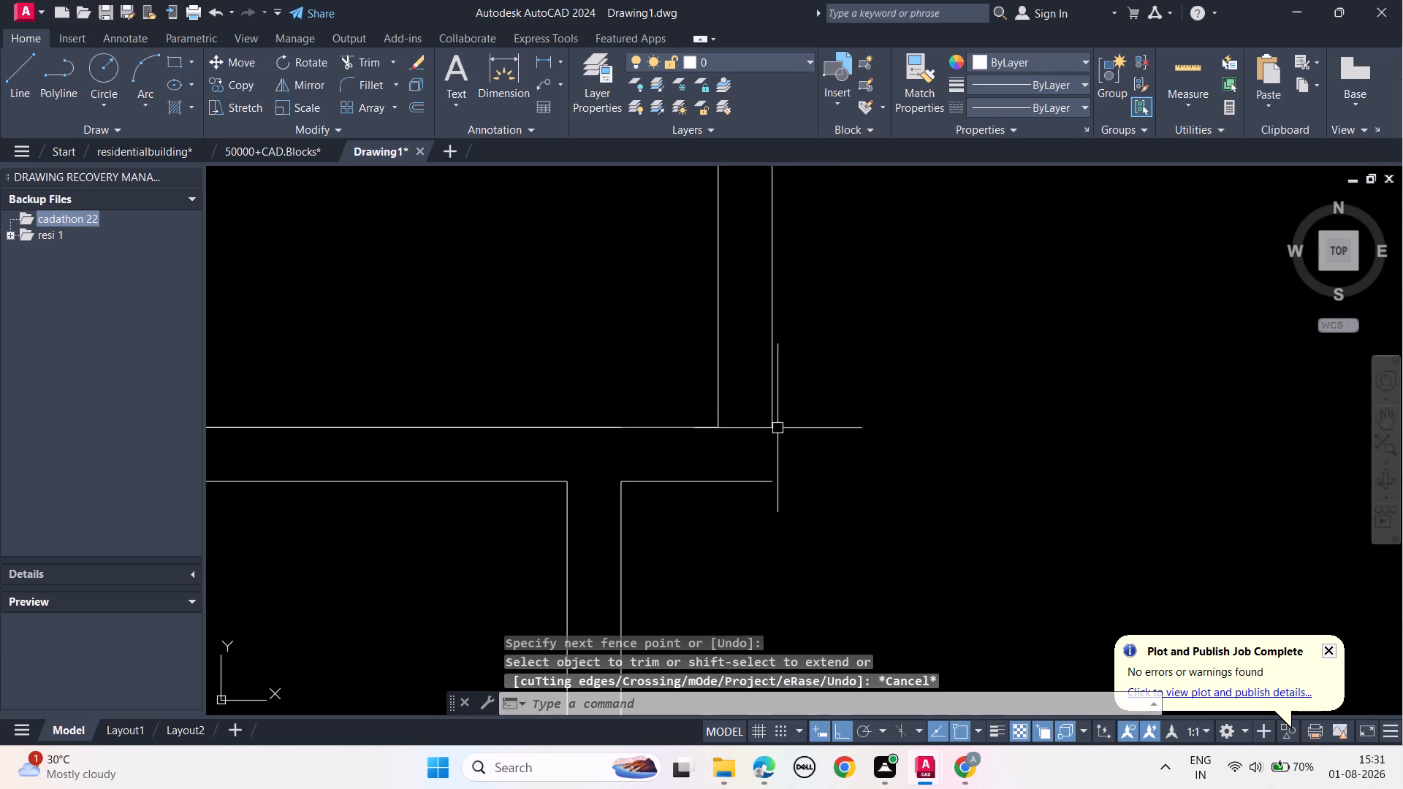
Stretch the outer right wall line down to the end of the slab's bottom edge to close the corner.
{"action": "left_click", "coordinate": [772, 419]}
{"action": "left_click_drag", "start_coordinate": [776, 429], "coordinate": [776, 440]}
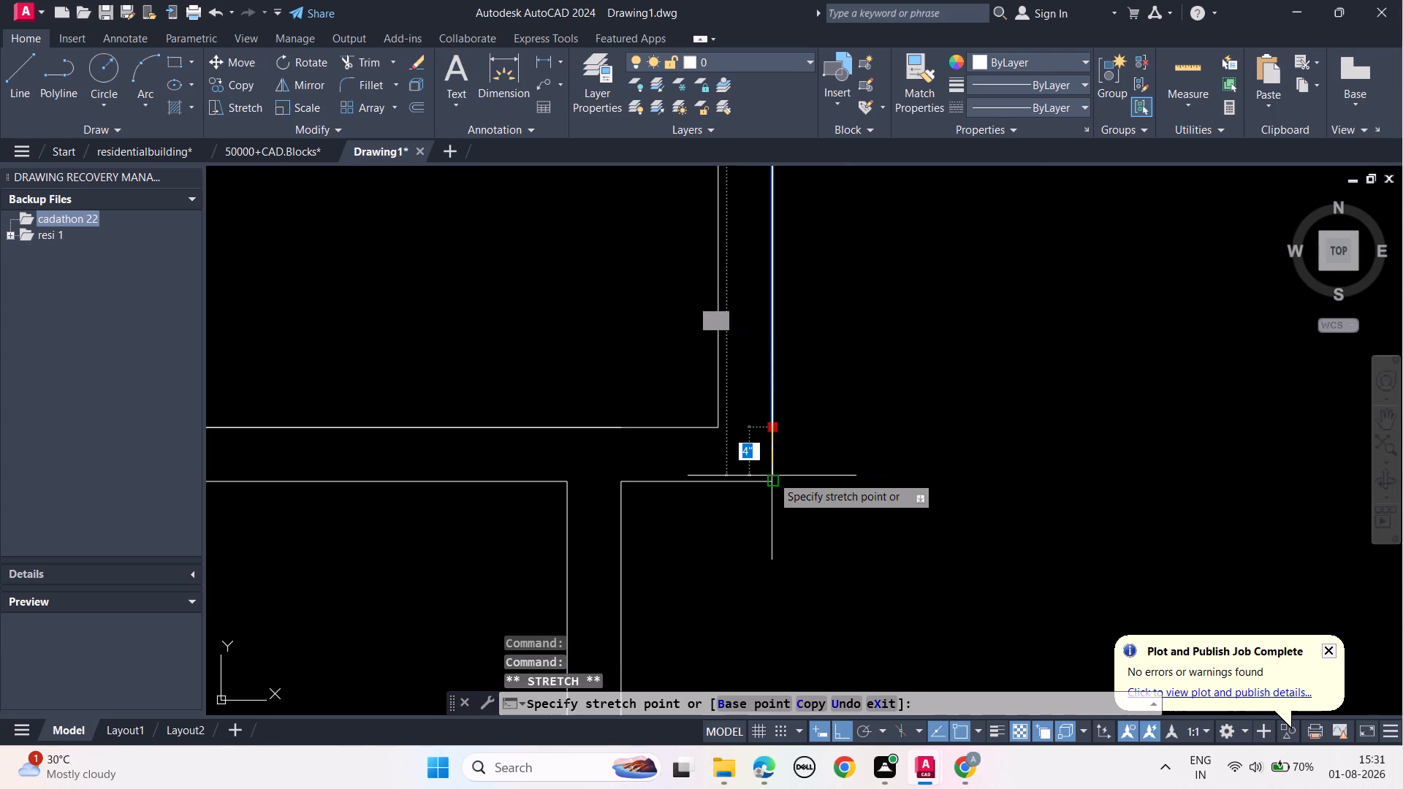
{"action": "left_click", "coordinate": [772, 481]}
{"action": "key", "text": "Escape"}
{"action": "key", "text": "Escape"}
Trim the following slab down at its left junction: both slab edges between the wall lines and the inner wall line within the slab.
{"action": "scroll", "coordinate": [824, 465], "scroll_direction": "down", "scroll_amount": 3}
{"action": "middle_click_drag", "start_coordinate": [853, 549], "coordinate": [857, 493]}
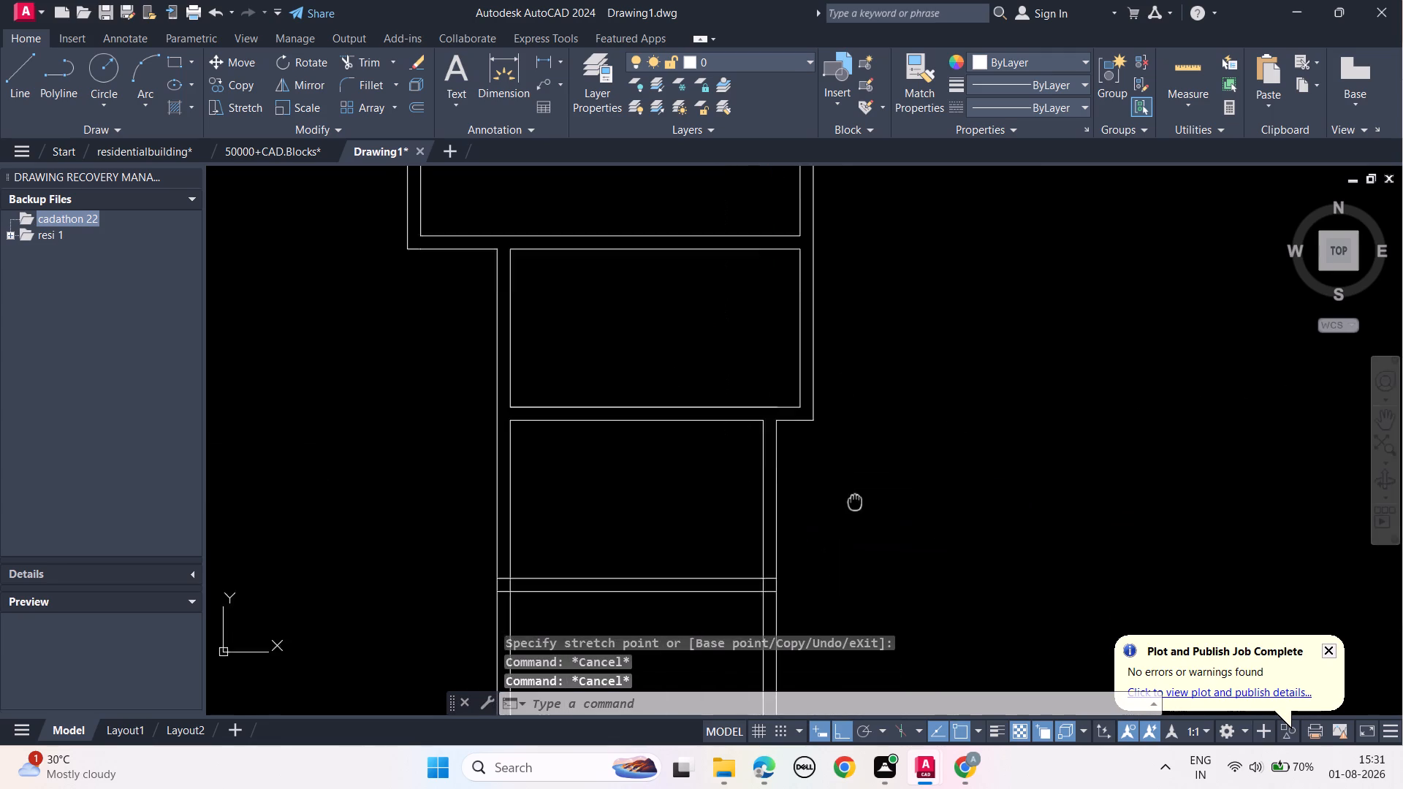
{"action": "middle_click_drag", "start_coordinate": [857, 493], "coordinate": [878, 380]}
{"action": "key", "text": "r"}
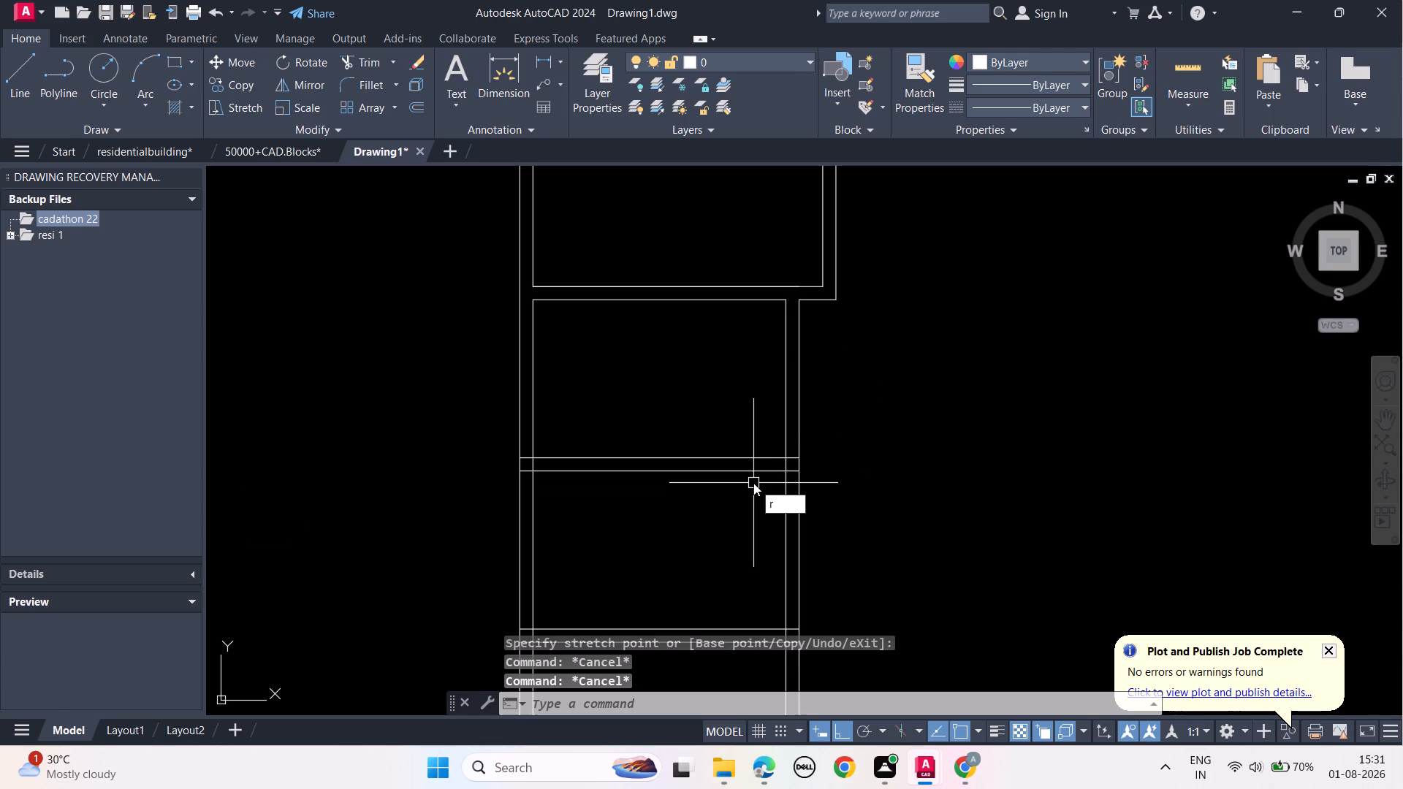
{"action": "key", "text": "Delete"}
{"action": "key", "text": "Delete"}
{"action": "key", "text": "Delete"}
{"action": "key", "text": "BackSpace"}
{"action": "type", "text": "tr"}
{"action": "key", "text": "space"}
{"action": "scroll", "coordinate": [509, 515], "scroll_direction": "up", "scroll_amount": 3}
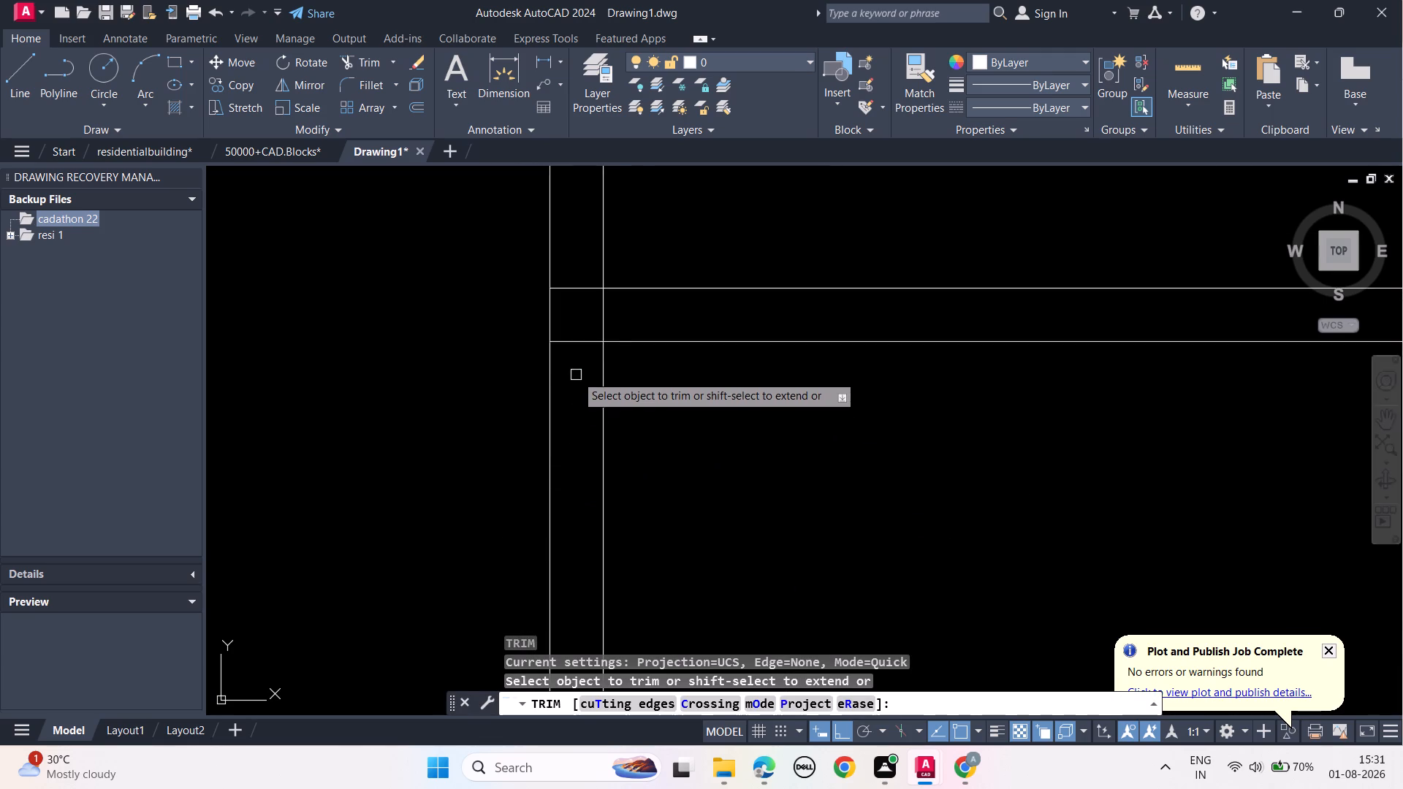
{"action": "scroll", "coordinate": [576, 375], "scroll_direction": "up", "scroll_amount": 2}
{"action": "middle_click_drag", "start_coordinate": [579, 358], "coordinate": [577, 526]}
{"action": "left_click_drag", "start_coordinate": [577, 527], "coordinate": [585, 285]}
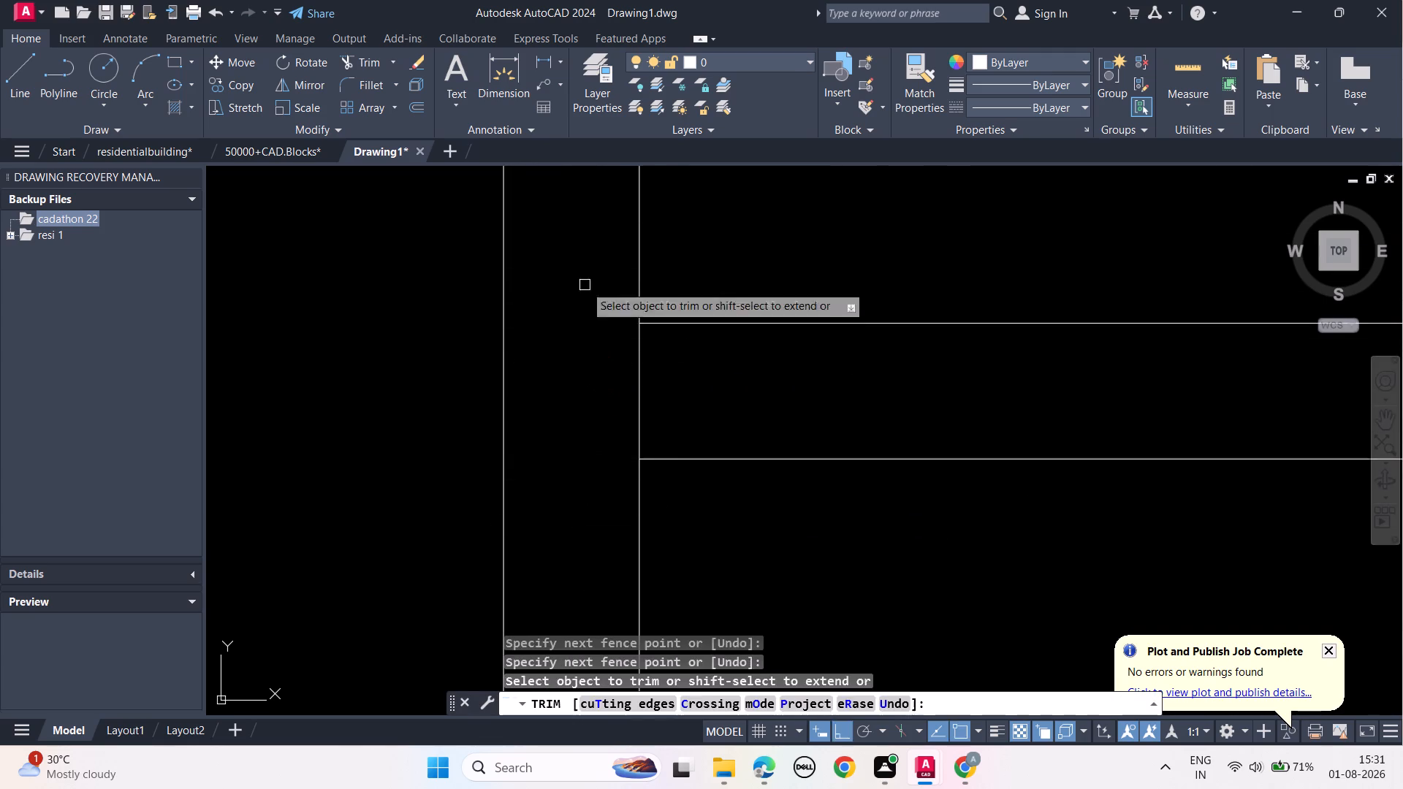
{"action": "left_click_drag", "start_coordinate": [583, 400], "coordinate": [695, 397]}
Trim the same slab's right junction, removing the inner wall line within it and both slab edges between the wall lines.
{"action": "scroll", "coordinate": [691, 400], "scroll_direction": "down", "scroll_amount": 3}
{"action": "middle_click_drag", "start_coordinate": [927, 533], "coordinate": [439, 574]}
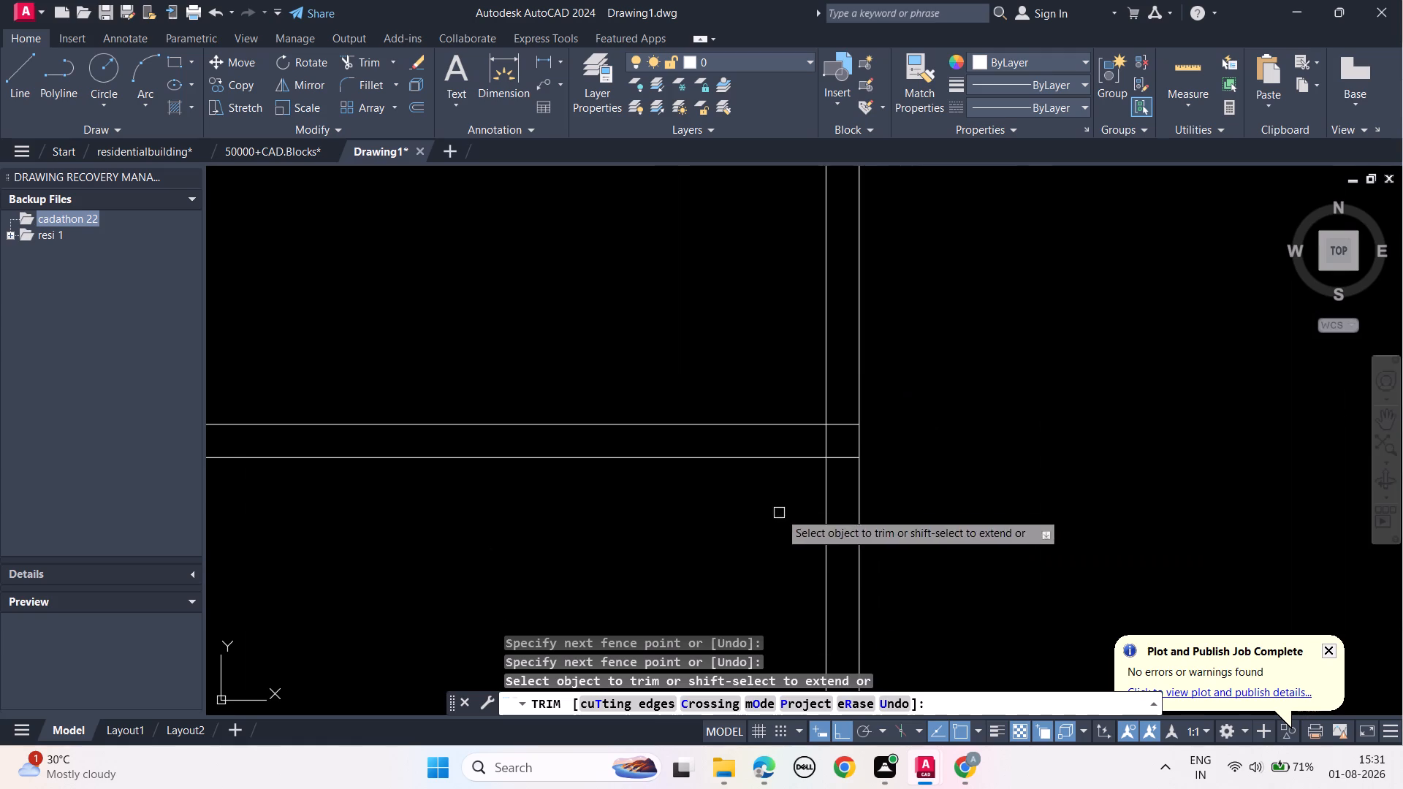
{"action": "scroll", "coordinate": [569, 549], "scroll_direction": "up", "scroll_amount": 2}
{"action": "middle_click_drag", "start_coordinate": [758, 526], "coordinate": [191, 613]}
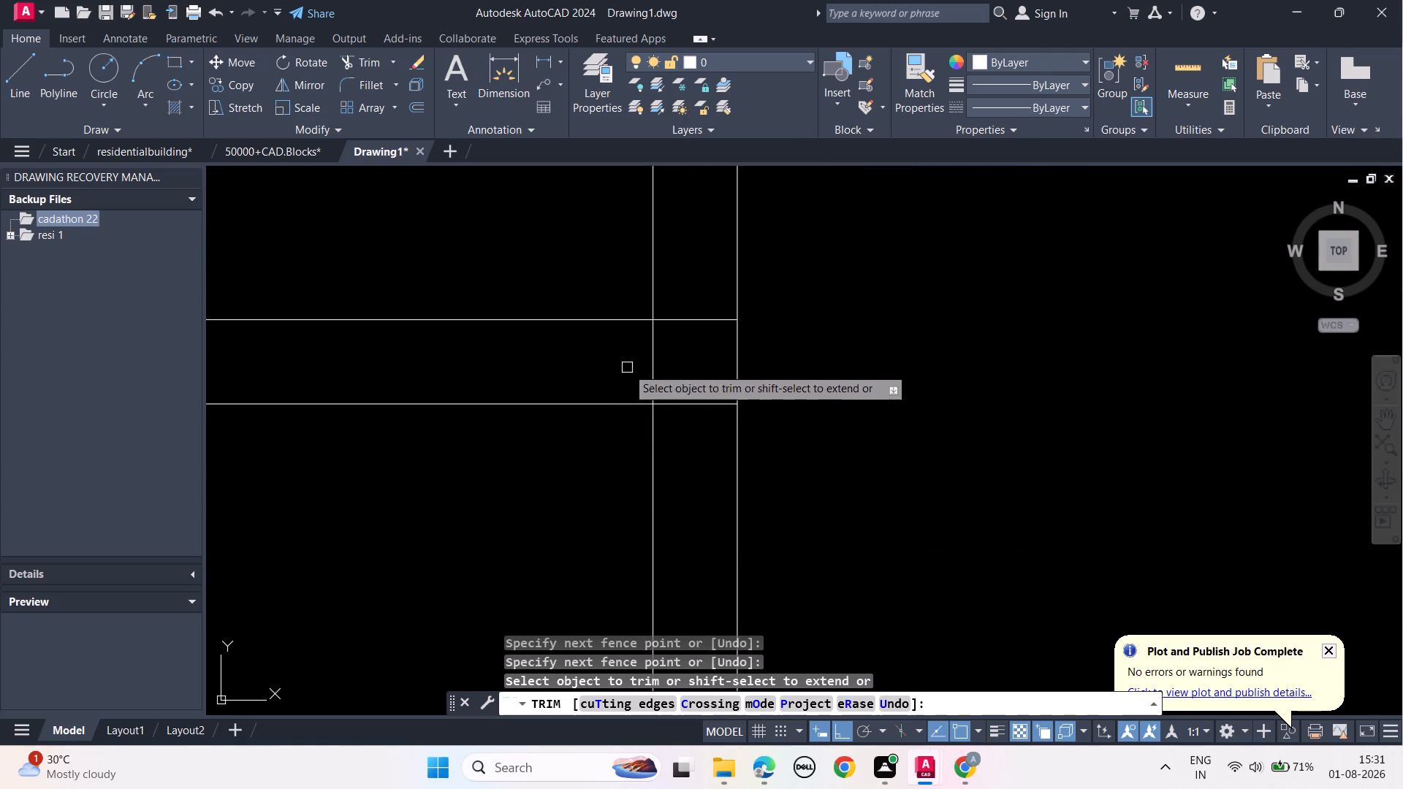
{"action": "left_click_drag", "start_coordinate": [627, 366], "coordinate": [696, 445]}
{"action": "left_click_drag", "start_coordinate": [693, 345], "coordinate": [695, 278]}
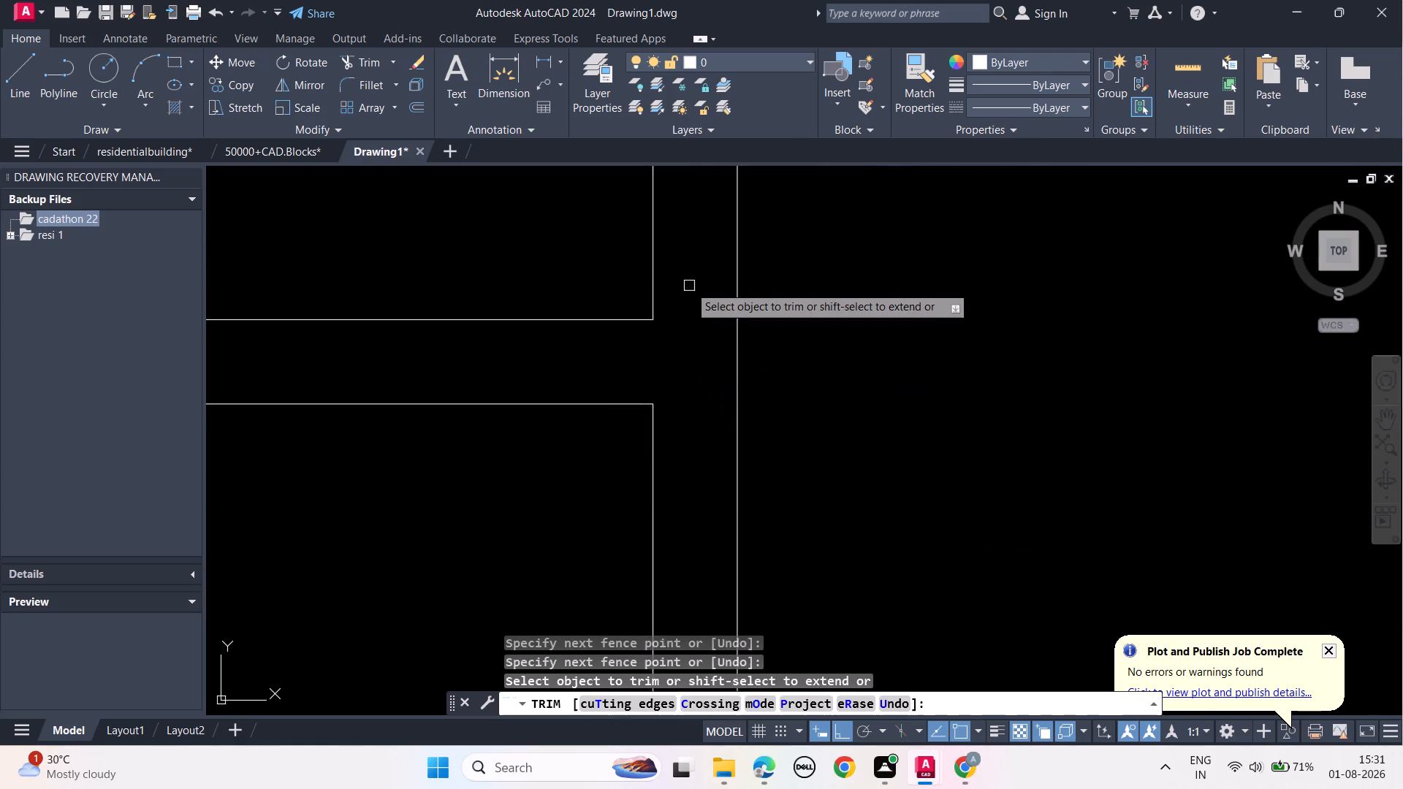
Trim the next lower slab's left junction, removing both slab edges between the wall lines and the inner wall line within the slab.
{"action": "scroll", "coordinate": [688, 287], "scroll_direction": "down", "scroll_amount": 4}
{"action": "middle_click_drag", "start_coordinate": [569, 394], "coordinate": [674, 296]}
{"action": "scroll", "coordinate": [478, 361], "scroll_direction": "up", "scroll_amount": 3}
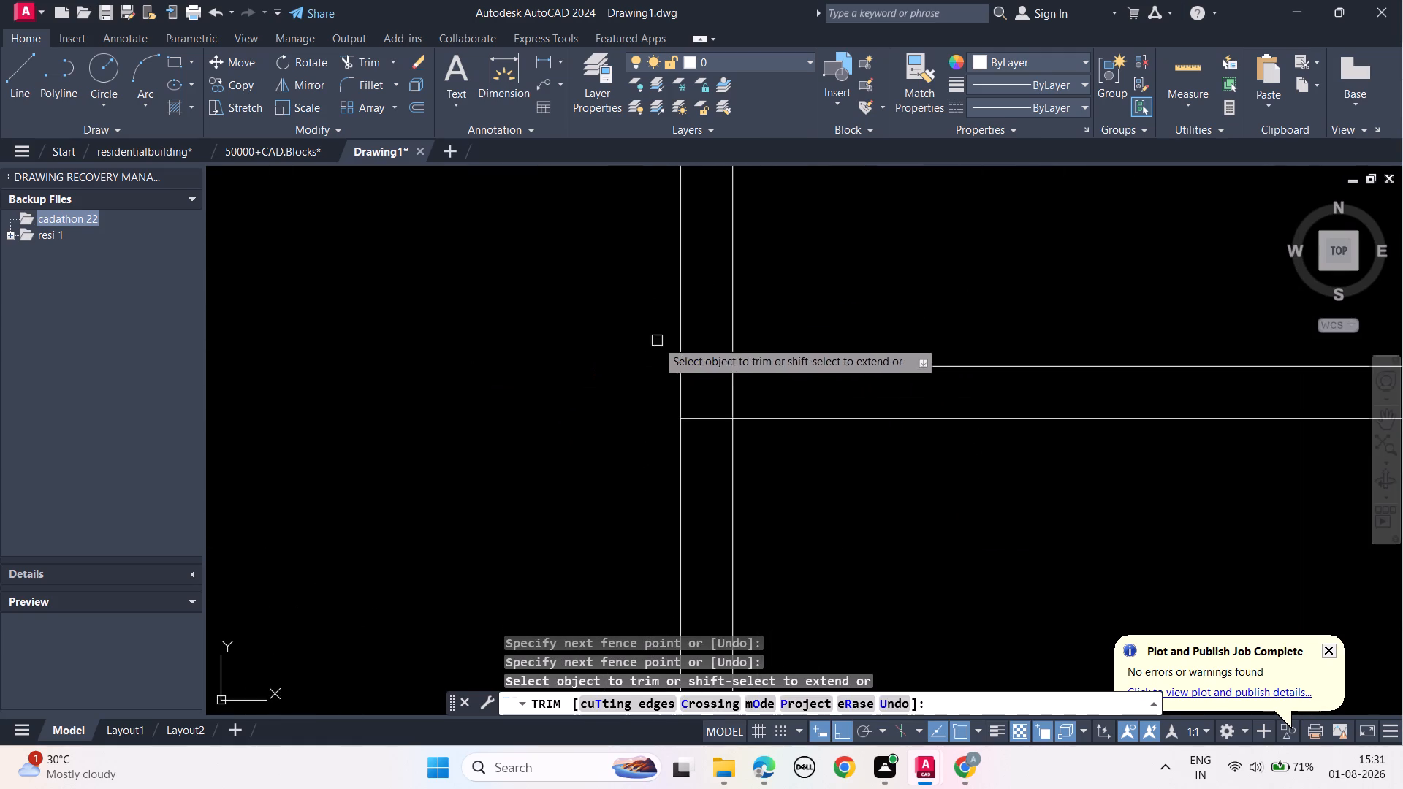
{"action": "scroll", "coordinate": [681, 392], "scroll_direction": "up", "scroll_amount": 2}
{"action": "left_click_drag", "start_coordinate": [739, 290], "coordinate": [750, 517]}
{"action": "left_click_drag", "start_coordinate": [756, 374], "coordinate": [786, 373]}
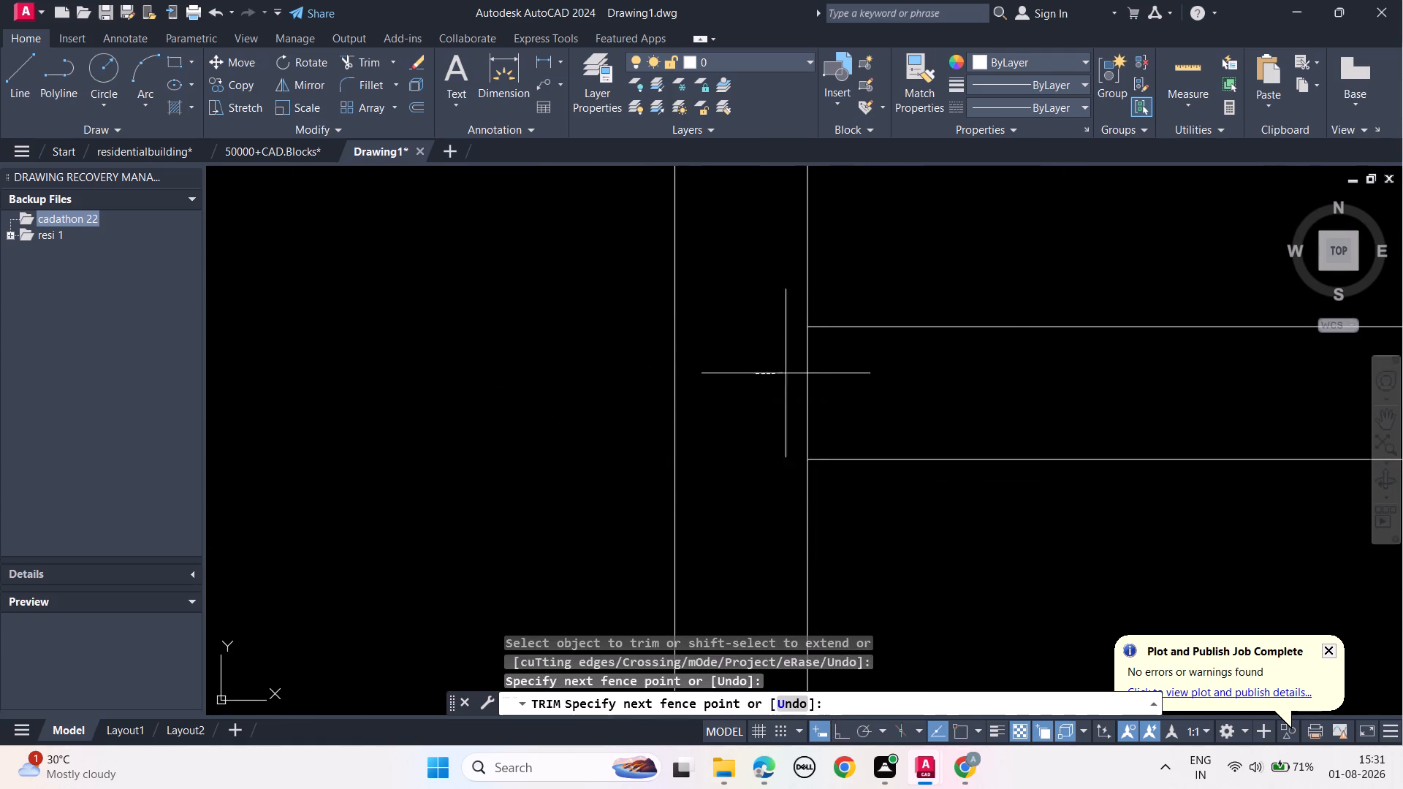
{"action": "left_click_drag", "start_coordinate": [786, 373], "coordinate": [858, 376]}
Trim that slab's right junction, removing the inner wall line within it and both slab edges between the wall lines.
{"action": "scroll", "coordinate": [848, 392], "scroll_direction": "down", "scroll_amount": 3}
{"action": "middle_click_drag", "start_coordinate": [995, 481], "coordinate": [346, 522]}
{"action": "scroll", "coordinate": [718, 498], "scroll_direction": "up", "scroll_amount": 1}
{"action": "middle_click_drag", "start_coordinate": [718, 498], "coordinate": [292, 579]}
{"action": "scroll", "coordinate": [310, 579], "scroll_direction": "up", "scroll_amount": 2}
{"action": "left_click_drag", "start_coordinate": [555, 325], "coordinate": [651, 397]}
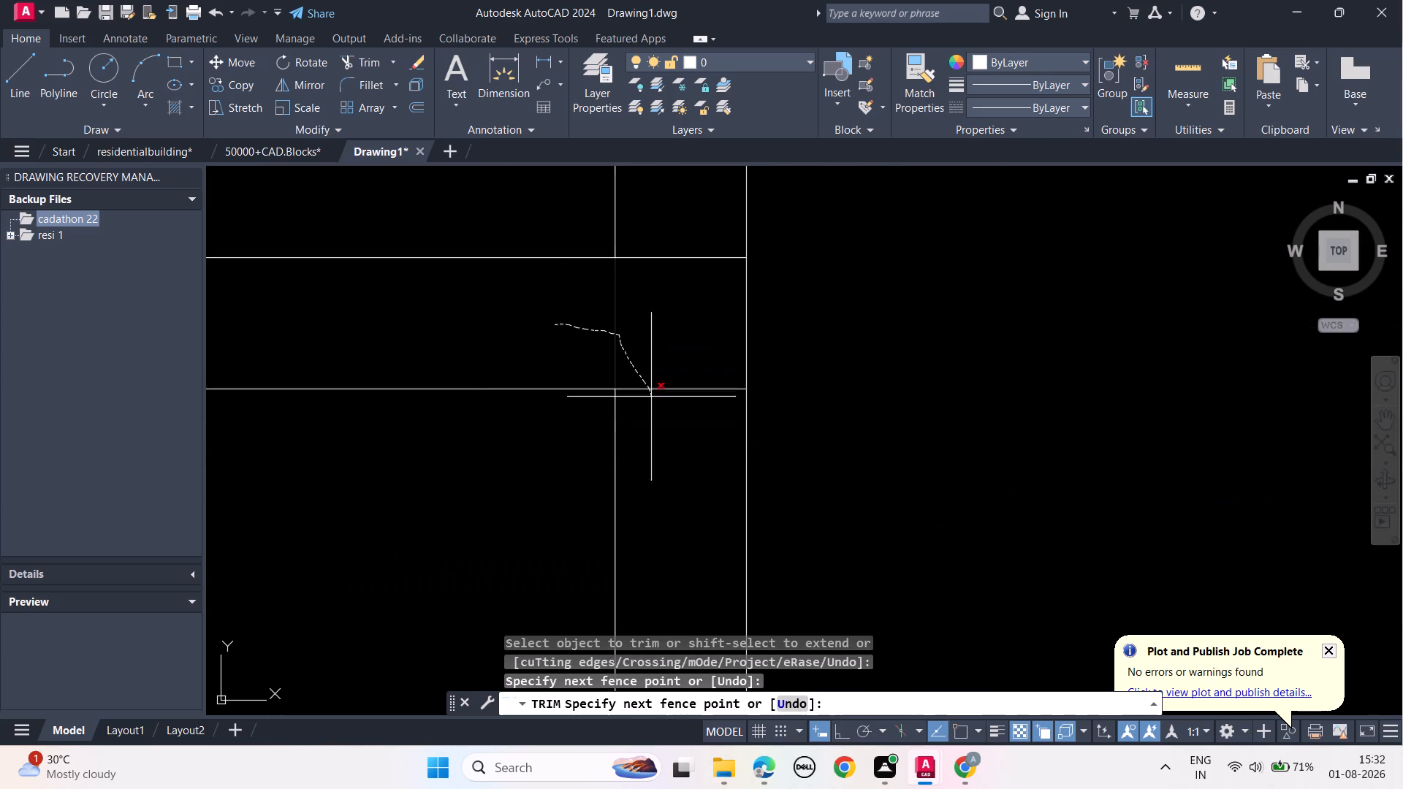
{"action": "left_click_drag", "start_coordinate": [651, 397], "coordinate": [666, 446]}
{"action": "left_click_drag", "start_coordinate": [664, 350], "coordinate": [659, 221]}
Trim the top edge of the wider slab below between the left wall lines standing on it.
{"action": "scroll", "coordinate": [638, 233], "scroll_direction": "down", "scroll_amount": 4}
{"action": "middle_click_drag", "start_coordinate": [893, 405], "coordinate": [1258, 359]}
{"action": "scroll", "coordinate": [626, 514], "scroll_direction": "up", "scroll_amount": 2}
{"action": "left_click_drag", "start_coordinate": [572, 380], "coordinate": [568, 340]}
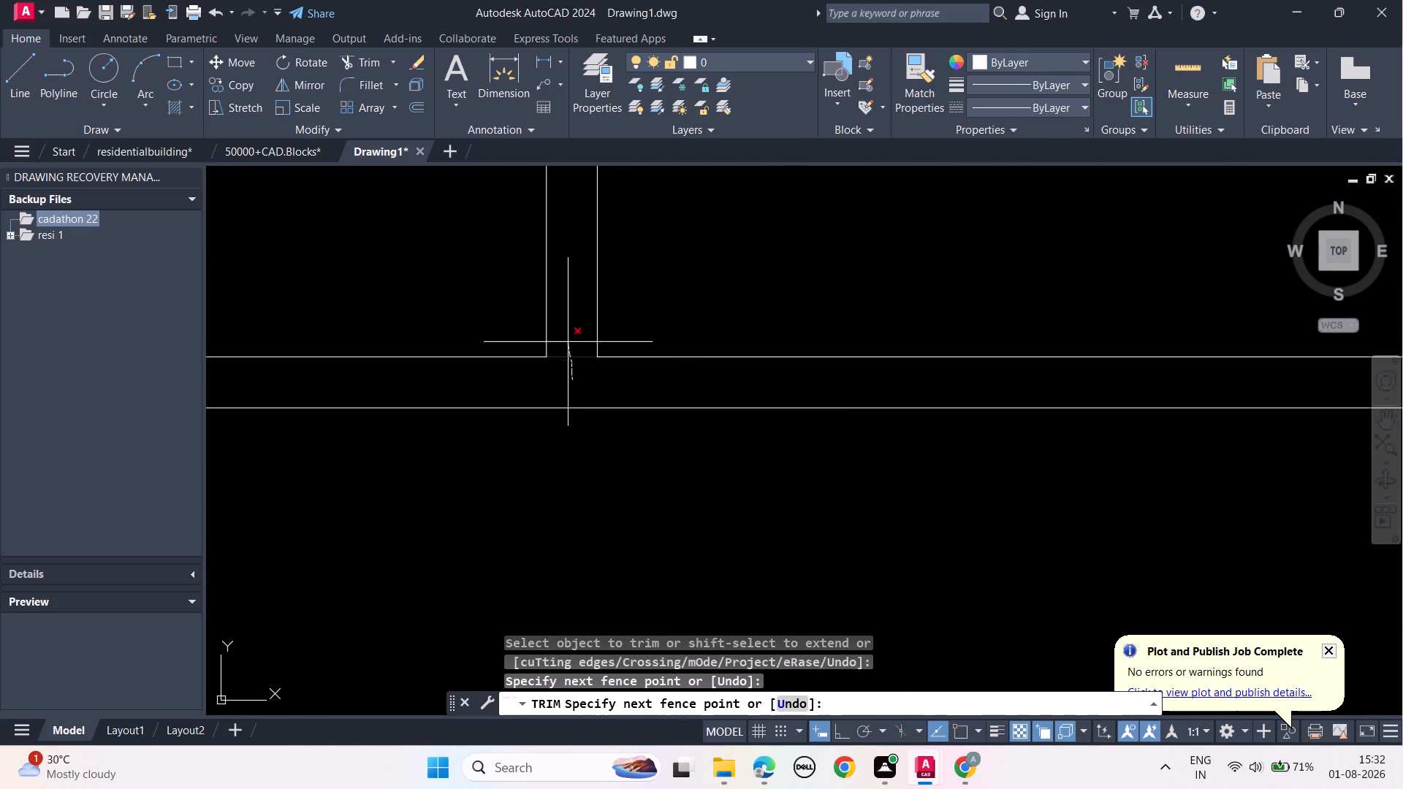
{"action": "left_click_drag", "start_coordinate": [568, 340], "coordinate": [565, 319]}
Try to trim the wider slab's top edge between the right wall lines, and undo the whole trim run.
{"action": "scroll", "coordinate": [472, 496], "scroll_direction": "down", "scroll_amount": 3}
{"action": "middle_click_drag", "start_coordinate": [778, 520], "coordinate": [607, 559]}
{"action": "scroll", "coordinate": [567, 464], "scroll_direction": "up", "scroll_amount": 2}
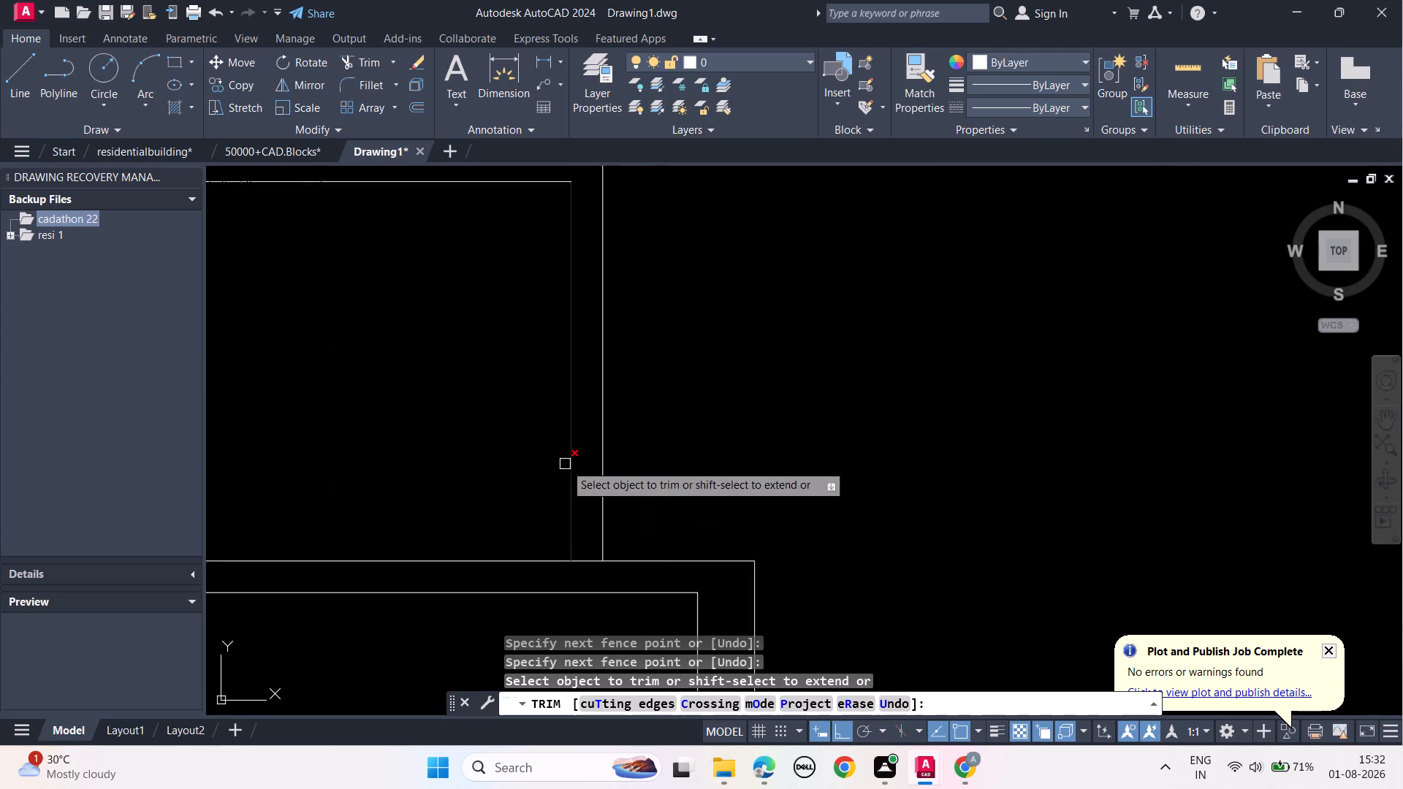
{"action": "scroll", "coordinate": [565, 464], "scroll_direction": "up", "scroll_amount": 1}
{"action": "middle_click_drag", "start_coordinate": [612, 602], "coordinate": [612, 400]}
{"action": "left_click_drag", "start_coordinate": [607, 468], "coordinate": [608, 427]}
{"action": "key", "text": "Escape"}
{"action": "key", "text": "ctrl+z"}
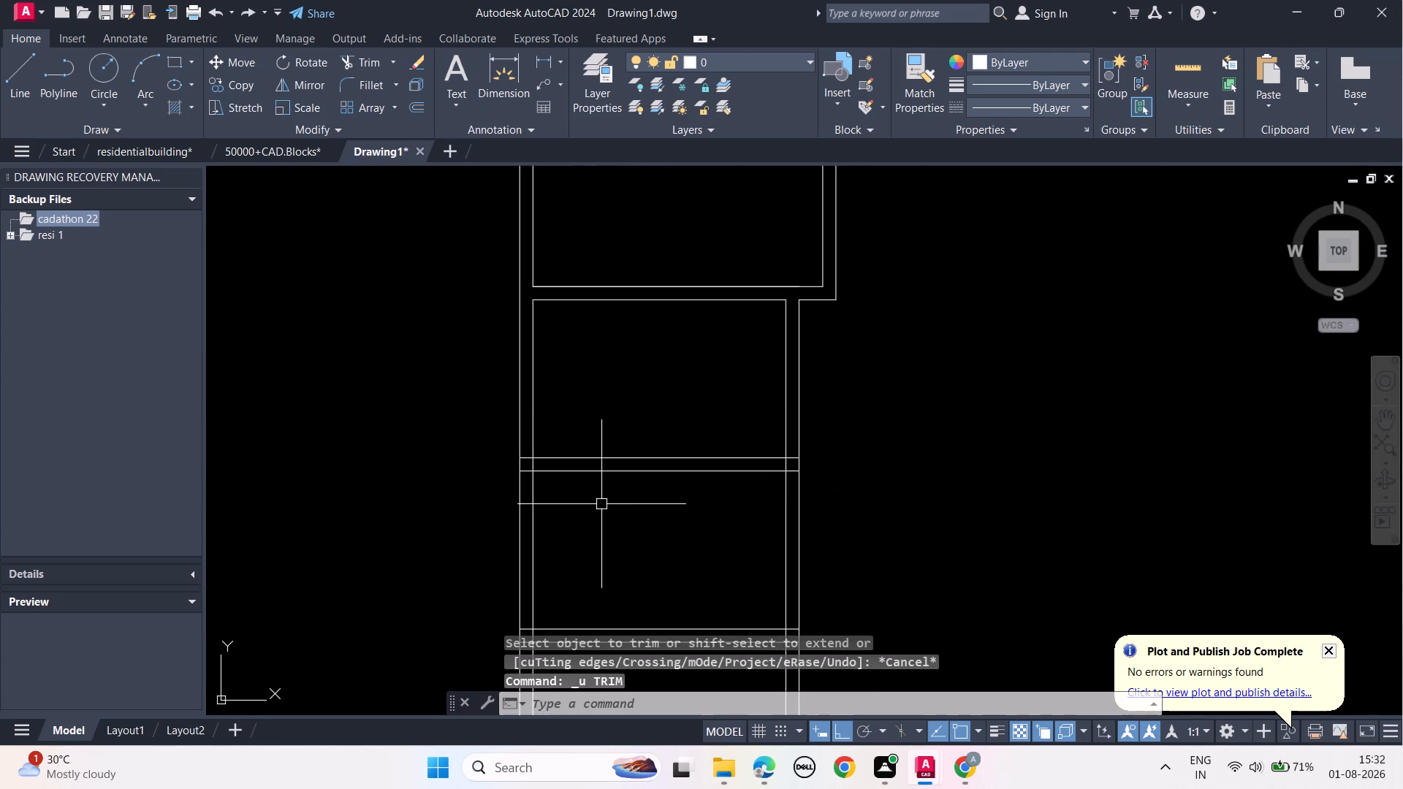
Trim the left junction of the first slab below the stepped storey, removing both slab edges between the wall lines and the inner wall line within the slab.
{"action": "scroll", "coordinate": [699, 513], "scroll_direction": "down", "scroll_amount": 1}
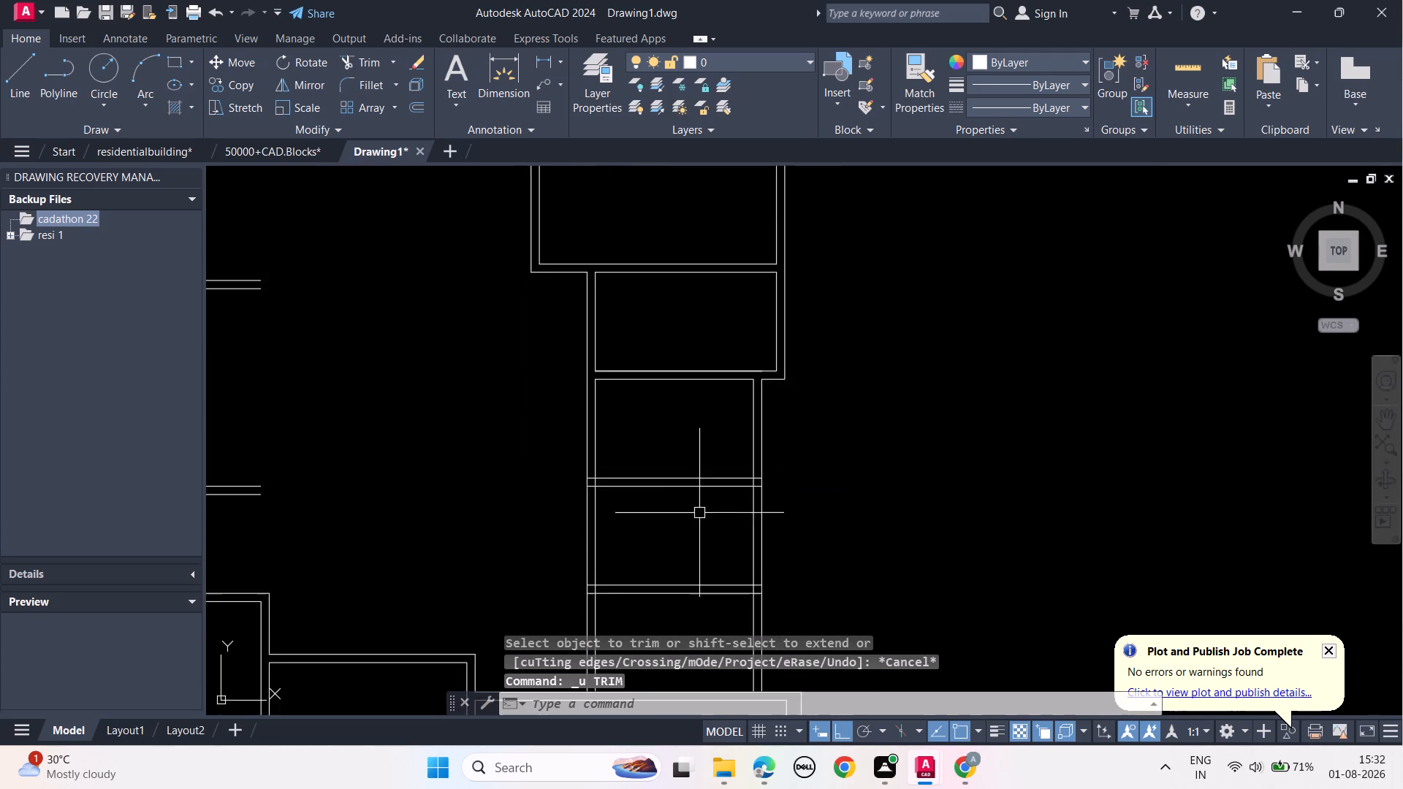
{"action": "middle_click_drag", "start_coordinate": [699, 563], "coordinate": [677, 564]}
{"action": "scroll", "coordinate": [657, 500], "scroll_direction": "up", "scroll_amount": 1}
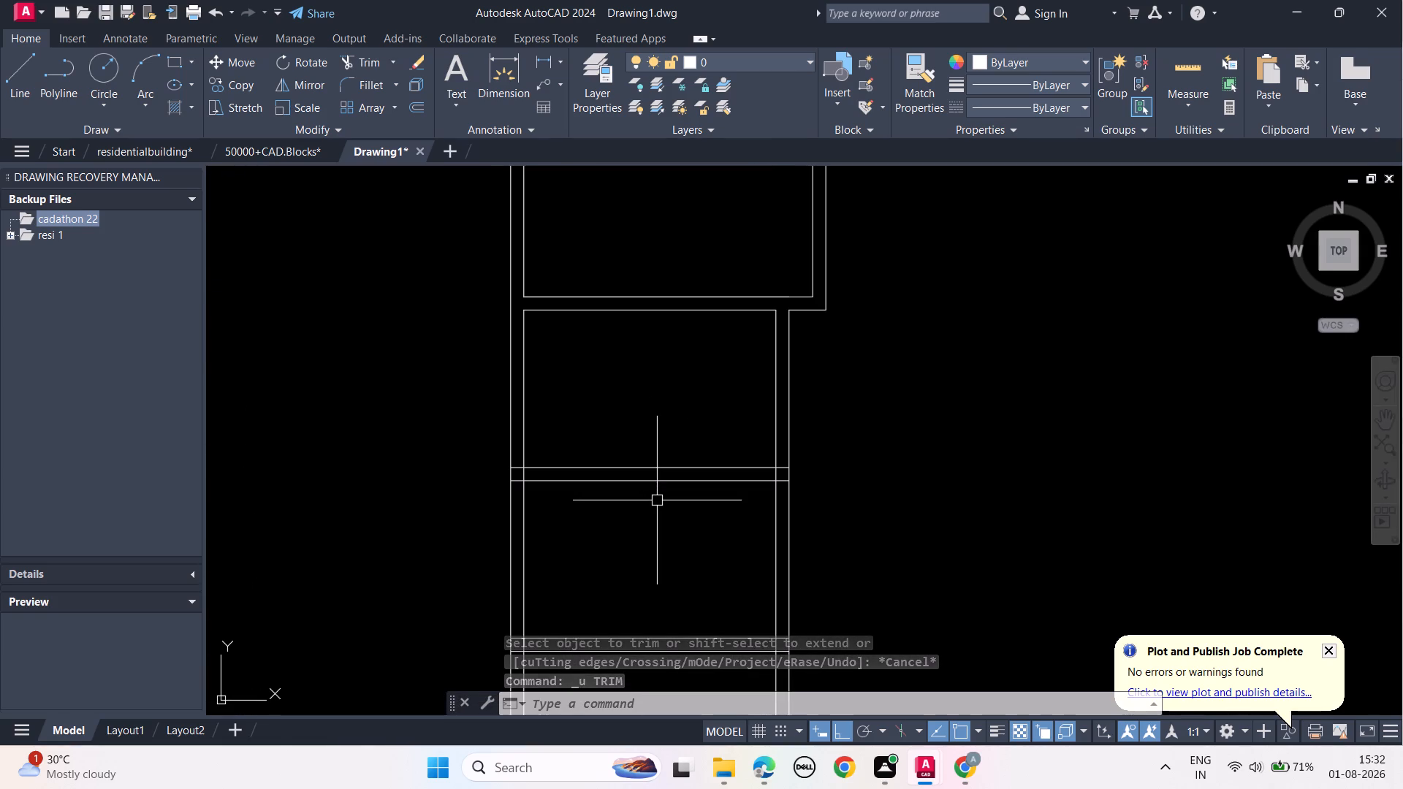
{"action": "type", "text": "tr"}
{"action": "key", "text": "space"}
{"action": "scroll", "coordinate": [510, 485], "scroll_direction": "up", "scroll_amount": 4}
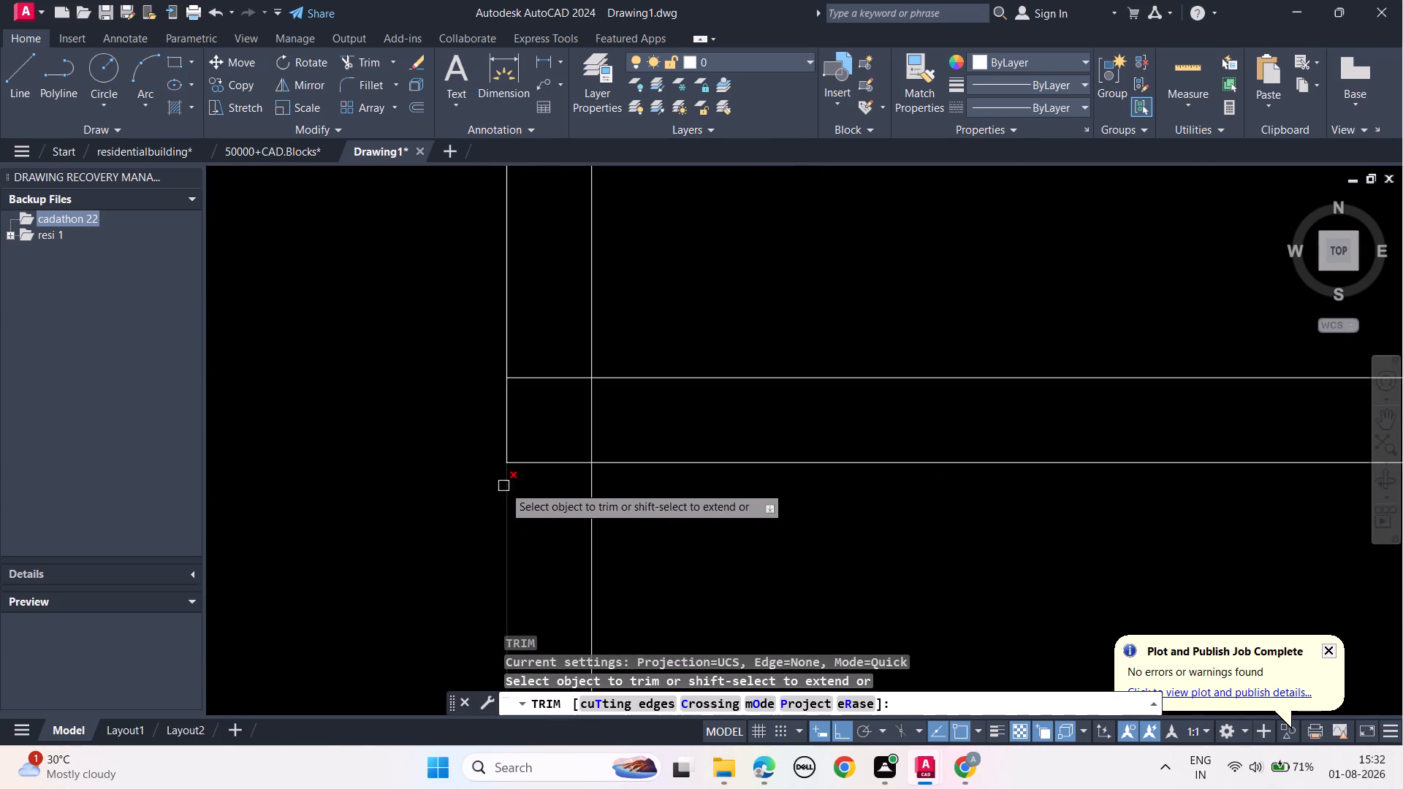
{"action": "left_click_drag", "start_coordinate": [544, 497], "coordinate": [560, 323]}
{"action": "left_click_drag", "start_coordinate": [547, 426], "coordinate": [672, 414]}
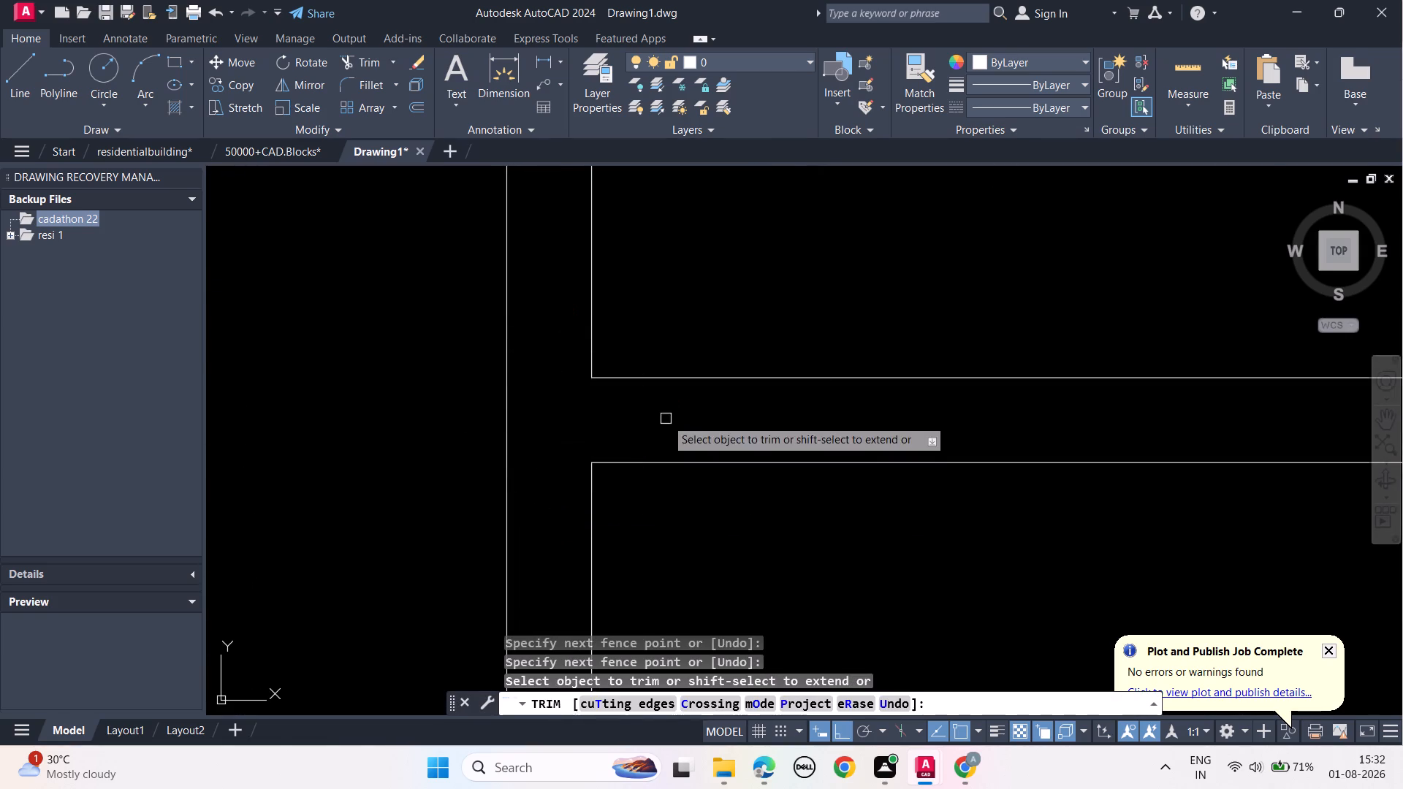
Trim the same slab's right junction, removing both slab edges between the wall lines and the inner wall line within the slab.
{"action": "scroll", "coordinate": [666, 419], "scroll_direction": "down", "scroll_amount": 3}
{"action": "middle_click_drag", "start_coordinate": [846, 505], "coordinate": [376, 544]}
{"action": "scroll", "coordinate": [458, 527], "scroll_direction": "up", "scroll_amount": 3}
{"action": "middle_click_drag", "start_coordinate": [629, 503], "coordinate": [369, 647]}
{"action": "left_click_drag", "start_coordinate": [710, 474], "coordinate": [718, 310]}
{"action": "left_click_drag", "start_coordinate": [695, 393], "coordinate": [602, 392]}
Trim the next lower slab's left junction, removing both slab edges between the wall lines and the inner wall line within the slab.
{"action": "scroll", "coordinate": [600, 398], "scroll_direction": "down", "scroll_amount": 4}
{"action": "middle_click_drag", "start_coordinate": [477, 495], "coordinate": [724, 371]}
{"action": "scroll", "coordinate": [657, 396], "scroll_direction": "up", "scroll_amount": 2}
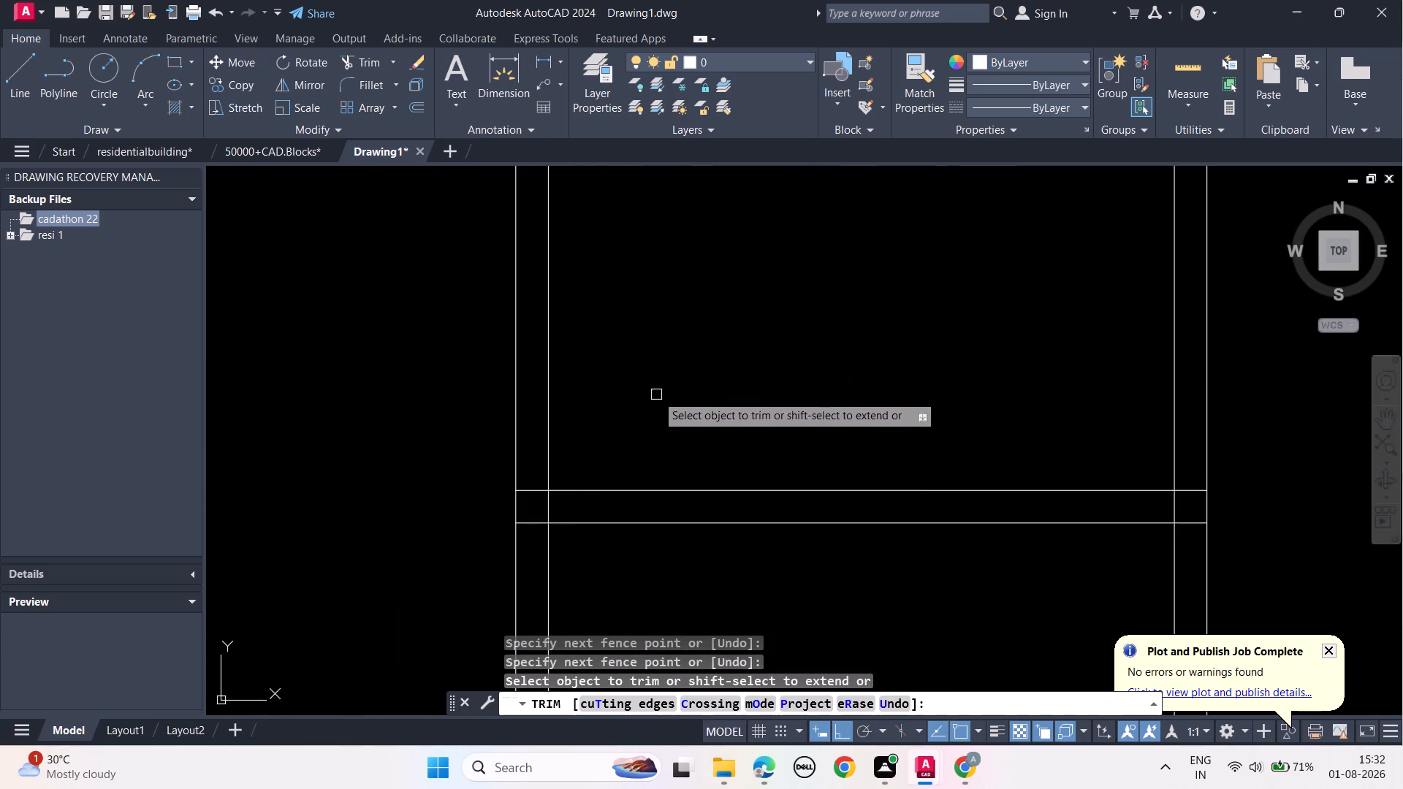
{"action": "middle_click_drag", "start_coordinate": [655, 467], "coordinate": [710, 357]}
{"action": "scroll", "coordinate": [675, 436], "scroll_direction": "up", "scroll_amount": 2}
{"action": "left_click_drag", "start_coordinate": [380, 552], "coordinate": [399, 394]}
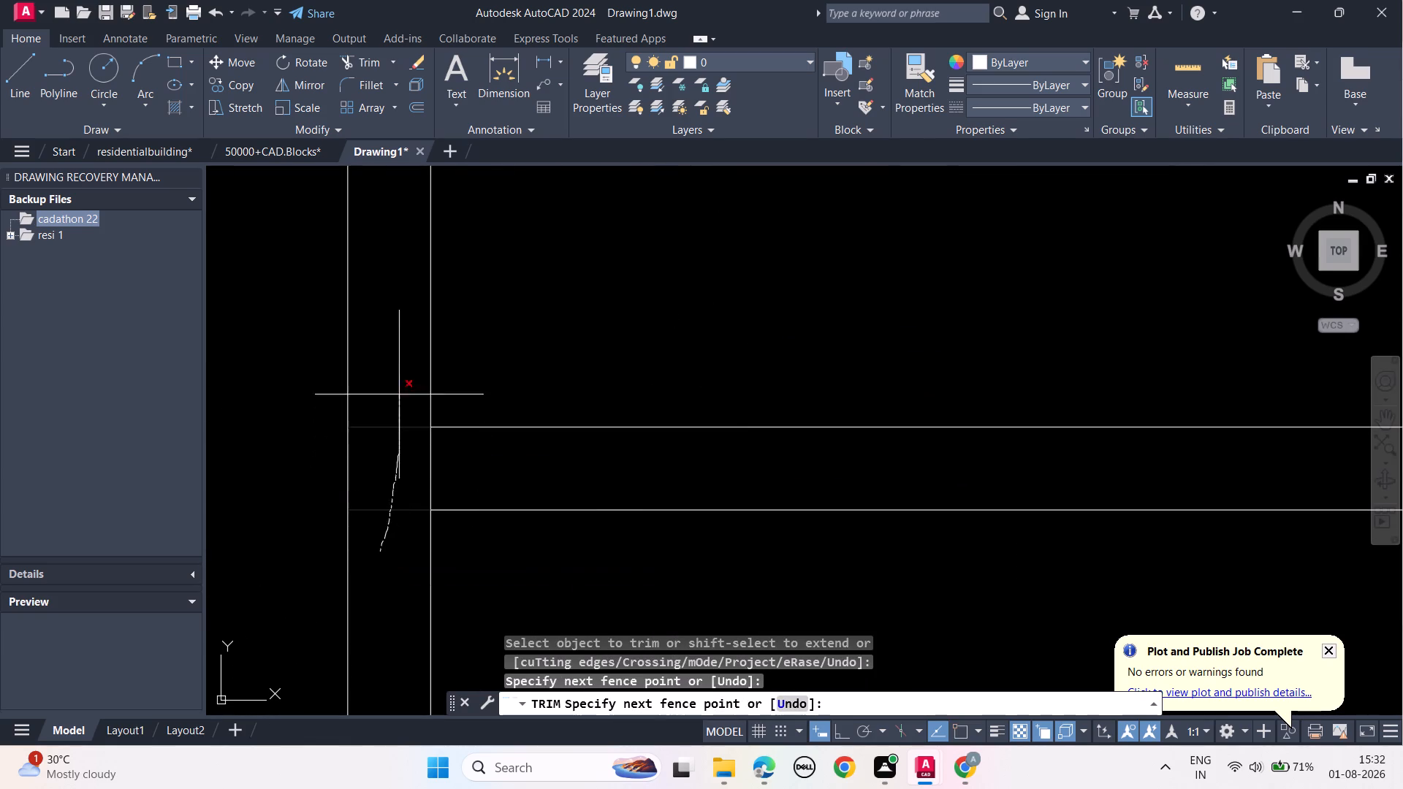
{"action": "left_click_drag", "start_coordinate": [399, 394], "coordinate": [399, 375]}
{"action": "left_click_drag", "start_coordinate": [393, 461], "coordinate": [499, 461]}
Trim that slab's right junction, removing both slab edges between the wall lines and the inner wall line within the slab.
{"action": "scroll", "coordinate": [495, 463], "scroll_direction": "down", "scroll_amount": 3}
{"action": "middle_click_drag", "start_coordinate": [659, 521], "coordinate": [393, 529]}
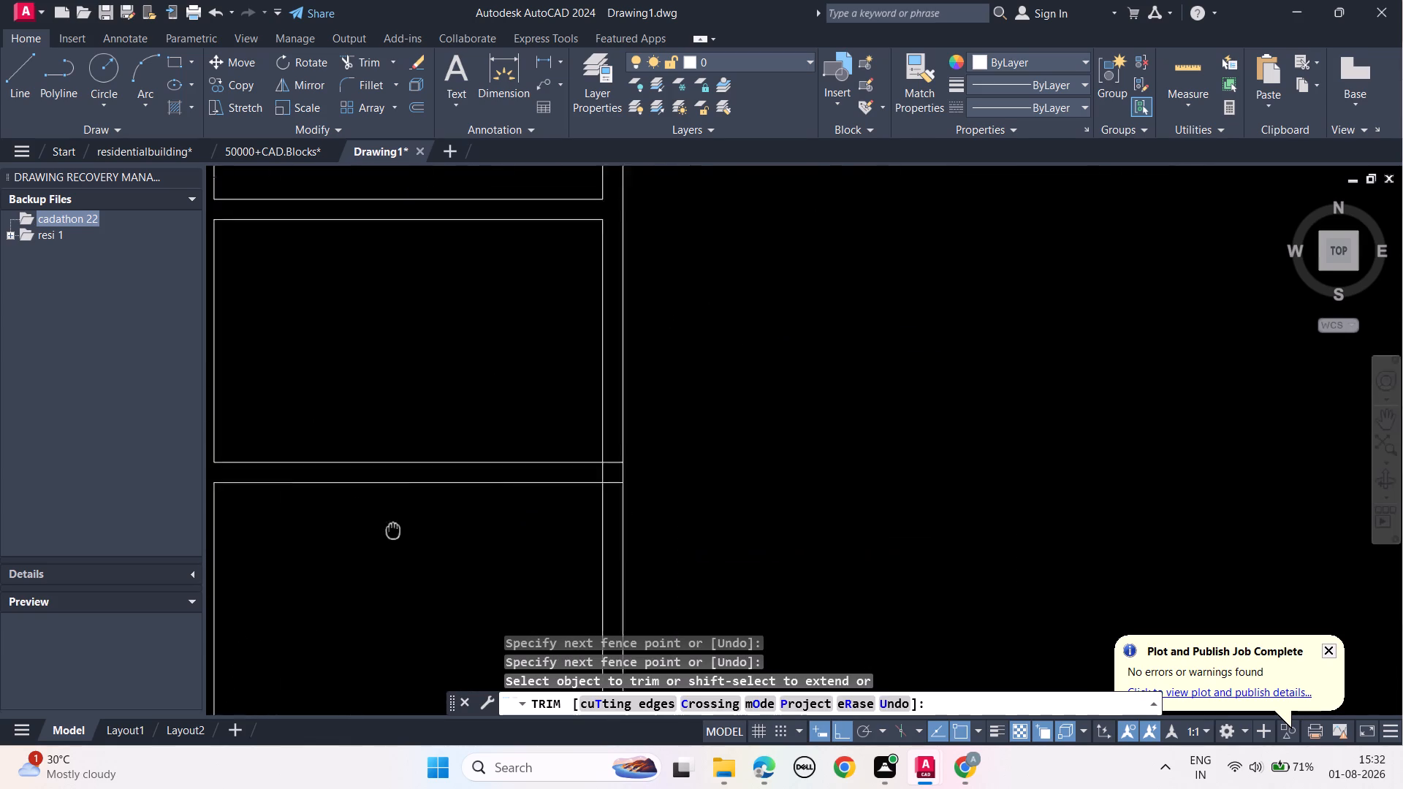
{"action": "middle_click_drag", "start_coordinate": [393, 529], "coordinate": [359, 545]}
{"action": "scroll", "coordinate": [493, 546], "scroll_direction": "up", "scroll_amount": 2}
{"action": "middle_click_drag", "start_coordinate": [574, 535], "coordinate": [425, 593]}
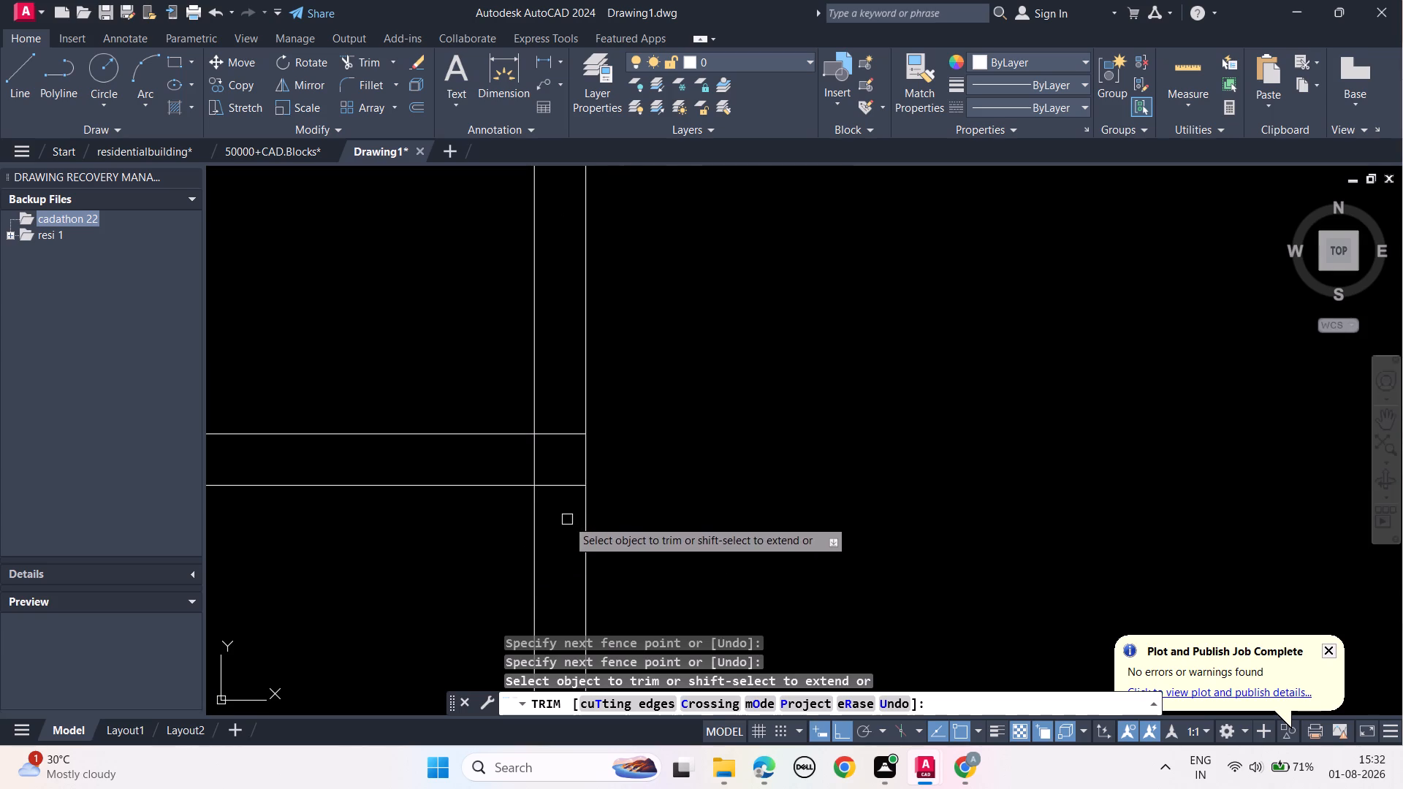
{"action": "left_click_drag", "start_coordinate": [567, 519], "coordinate": [566, 391]}
{"action": "left_click_drag", "start_coordinate": [540, 461], "coordinate": [506, 457]}
Trim the top edge of the wider slab below between the left wall lines standing on it.
{"action": "scroll", "coordinate": [504, 457], "scroll_direction": "down", "scroll_amount": 3}
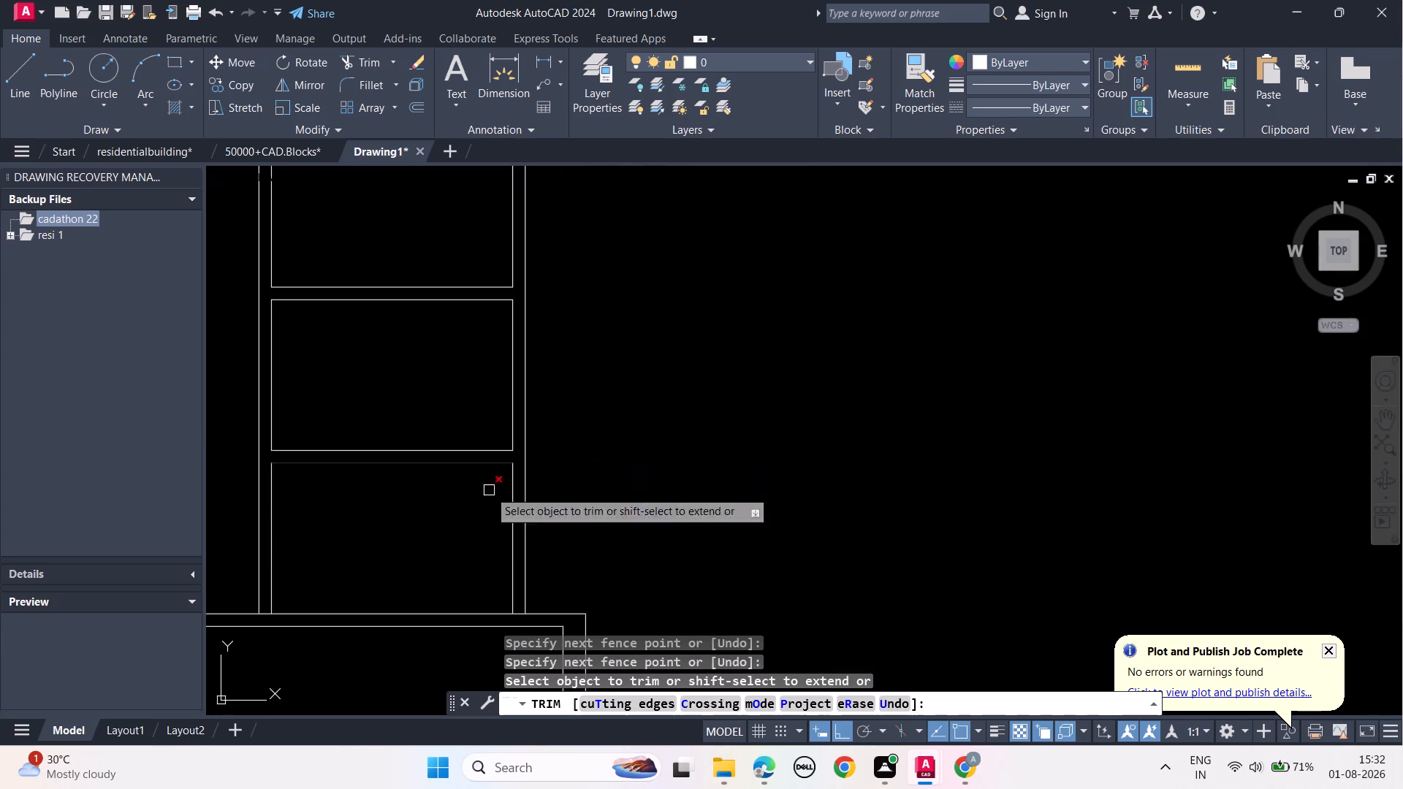
{"action": "middle_click_drag", "start_coordinate": [430, 528], "coordinate": [715, 407]}
{"action": "scroll", "coordinate": [558, 452], "scroll_direction": "up", "scroll_amount": 2}
{"action": "scroll", "coordinate": [631, 482], "scroll_direction": "up", "scroll_amount": 3}
{"action": "middle_click_drag", "start_coordinate": [668, 503], "coordinate": [684, 484]}
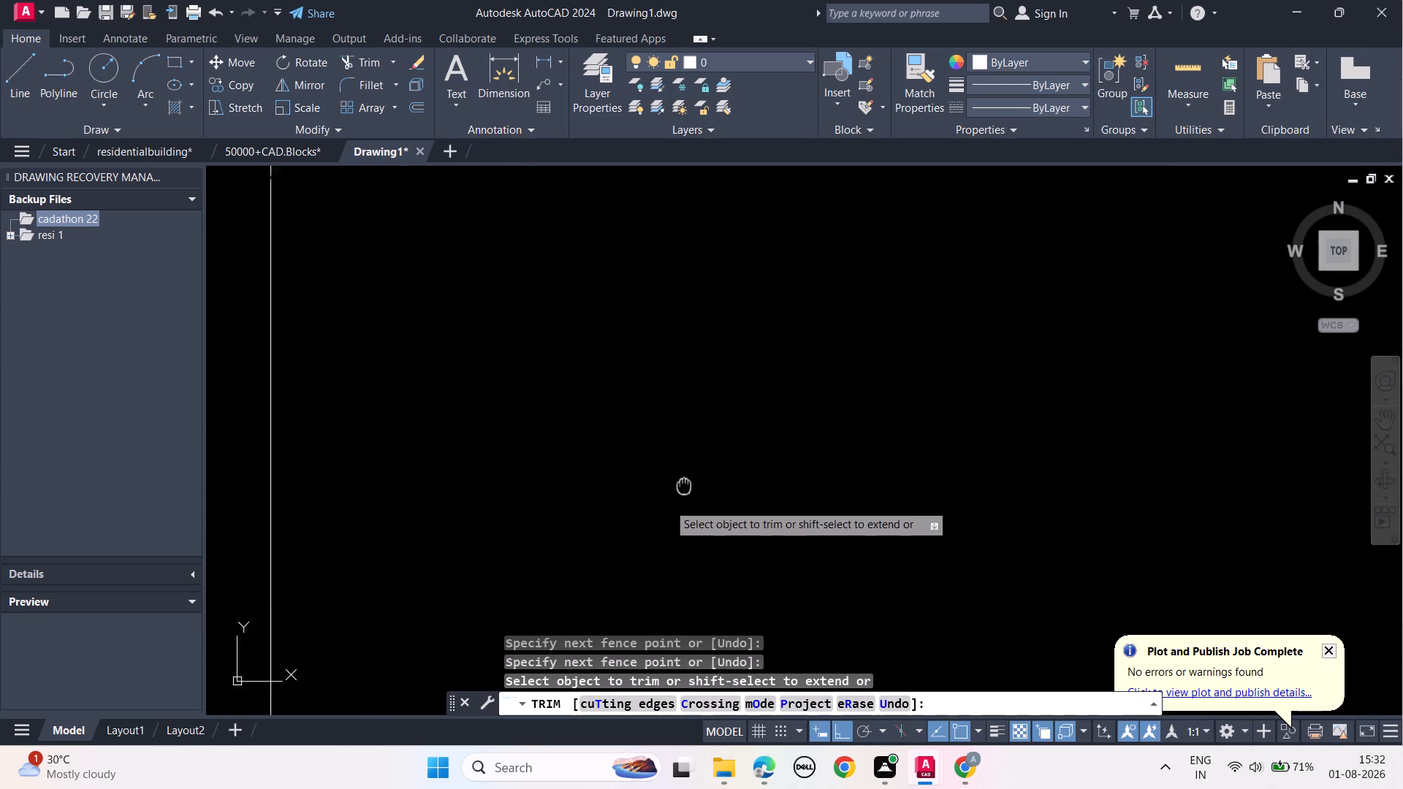
{"action": "middle_click_drag", "start_coordinate": [684, 484], "coordinate": [952, 302]}
{"action": "scroll", "coordinate": [954, 300], "scroll_direction": "up", "scroll_amount": 1}
{"action": "scroll", "coordinate": [794, 446], "scroll_direction": "down", "scroll_amount": 2}
{"action": "middle_click_drag", "start_coordinate": [765, 464], "coordinate": [834, 381]}
{"action": "left_click_drag", "start_coordinate": [637, 549], "coordinate": [639, 458]}
Trim the wider slab's top edge between the right wall lines standing on it.
{"action": "scroll", "coordinate": [614, 464], "scroll_direction": "down", "scroll_amount": 4}
{"action": "middle_click_drag", "start_coordinate": [783, 538], "coordinate": [536, 613]}
{"action": "scroll", "coordinate": [658, 574], "scroll_direction": "up", "scroll_amount": 2}
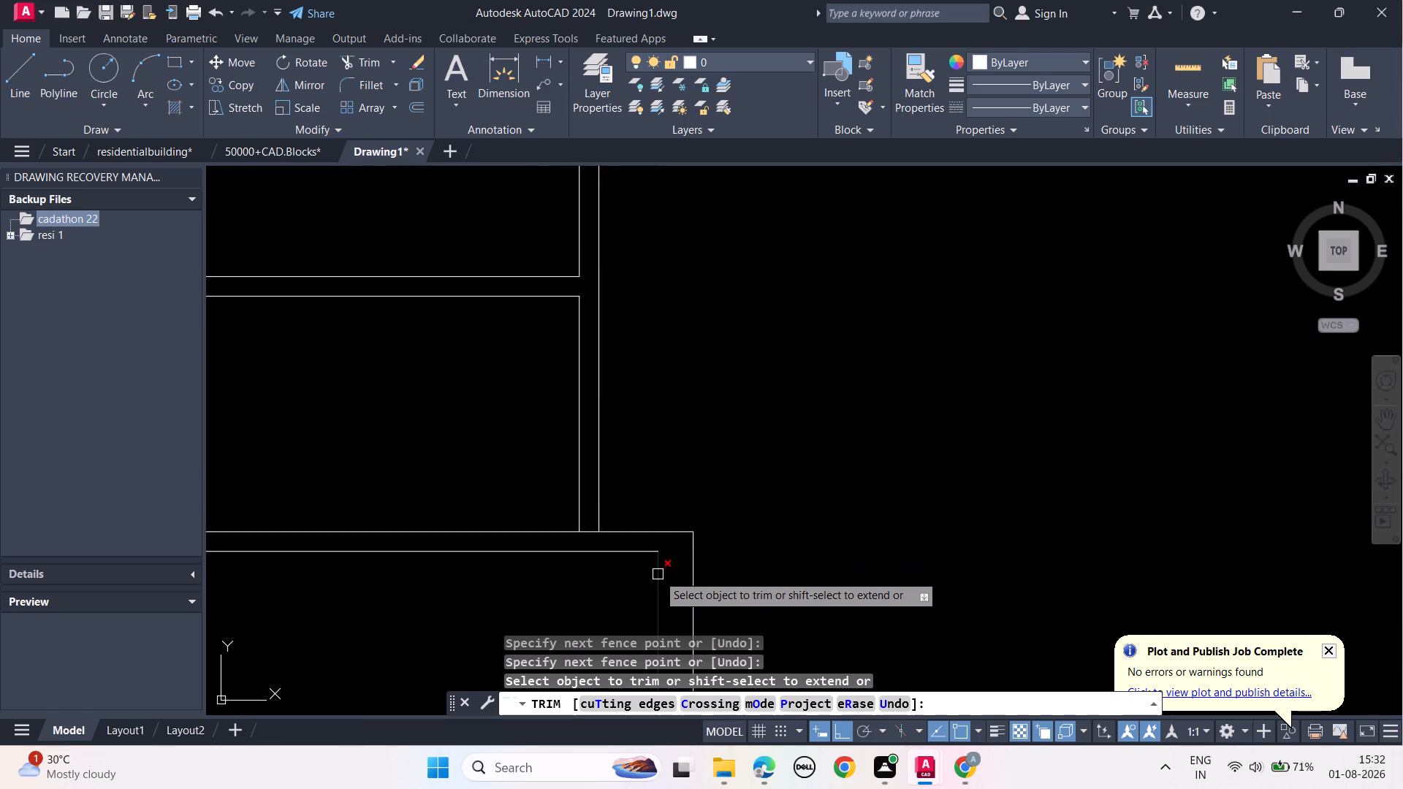
{"action": "scroll", "coordinate": [658, 574], "scroll_direction": "up", "scroll_amount": 1}
{"action": "scroll", "coordinate": [476, 482], "scroll_direction": "up", "scroll_amount": 2}
{"action": "left_click_drag", "start_coordinate": [501, 500], "coordinate": [501, 395]}
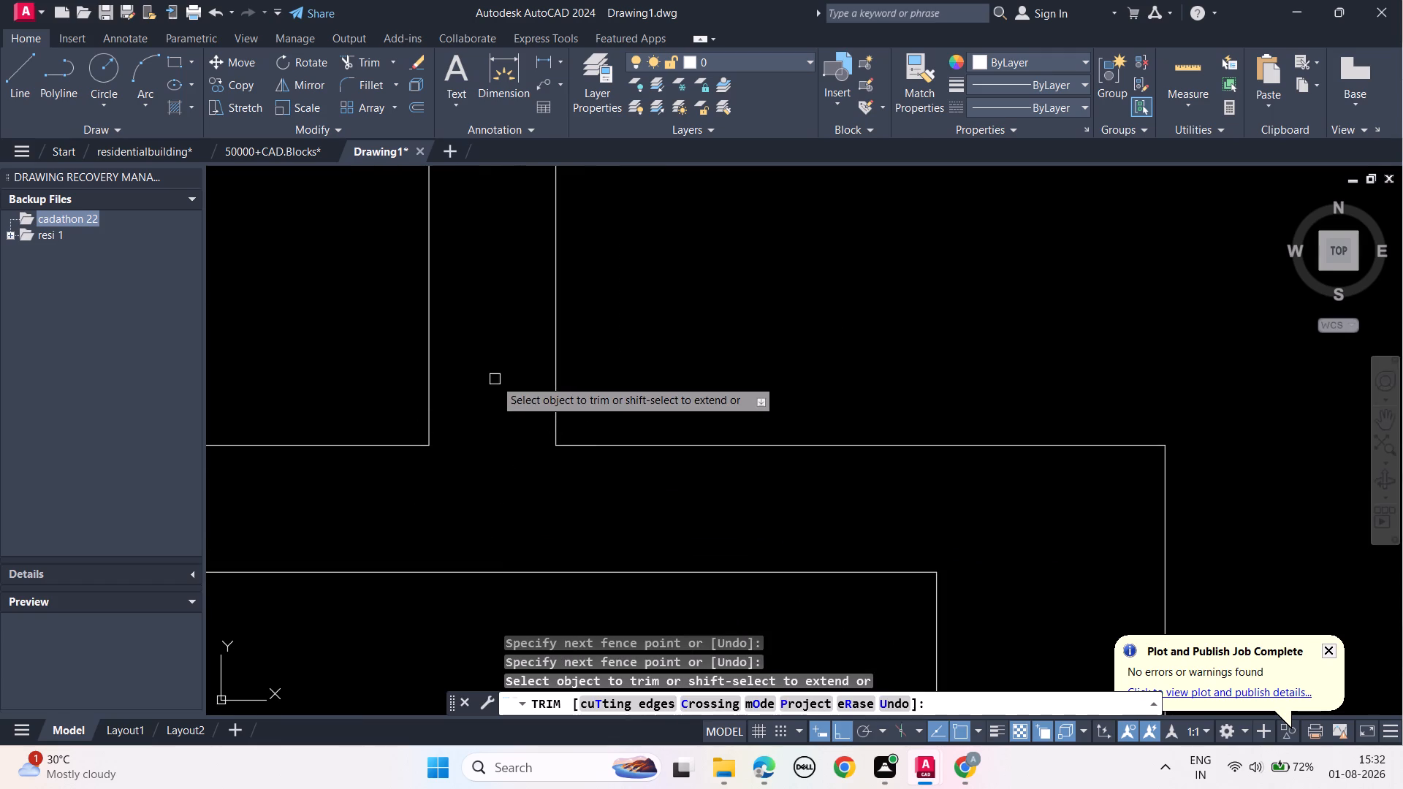
Trim the base slab's top edge between the two lines of the partition separating the middle and right ground-level rooms.
{"action": "scroll", "coordinate": [493, 379], "scroll_direction": "down", "scroll_amount": 3}
{"action": "scroll", "coordinate": [469, 556], "scroll_direction": "down", "scroll_amount": 2}
{"action": "middle_click_drag", "start_coordinate": [413, 580], "coordinate": [756, 470]}
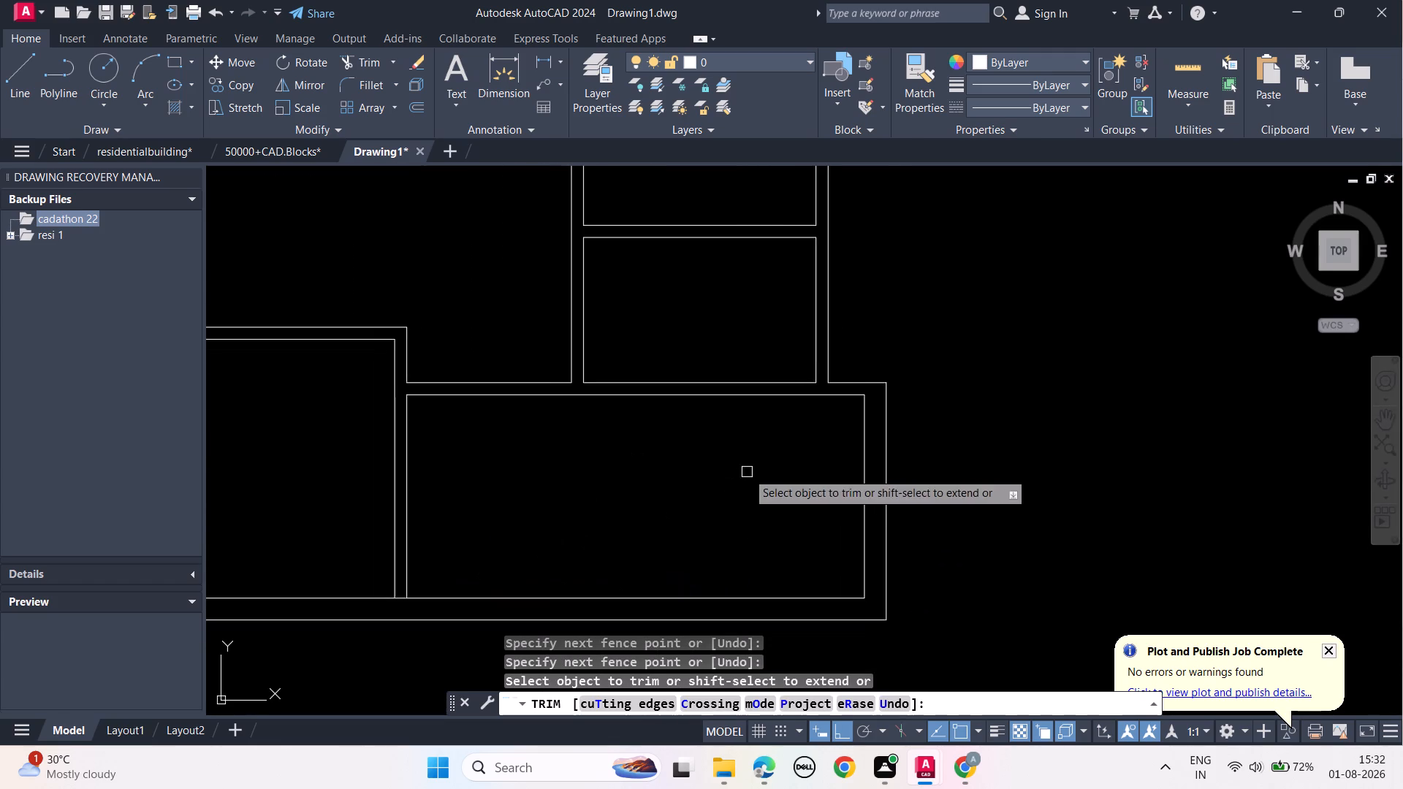
{"action": "middle_click_drag", "start_coordinate": [481, 532], "coordinate": [783, 434]}
{"action": "scroll", "coordinate": [694, 508], "scroll_direction": "up", "scroll_amount": 3}
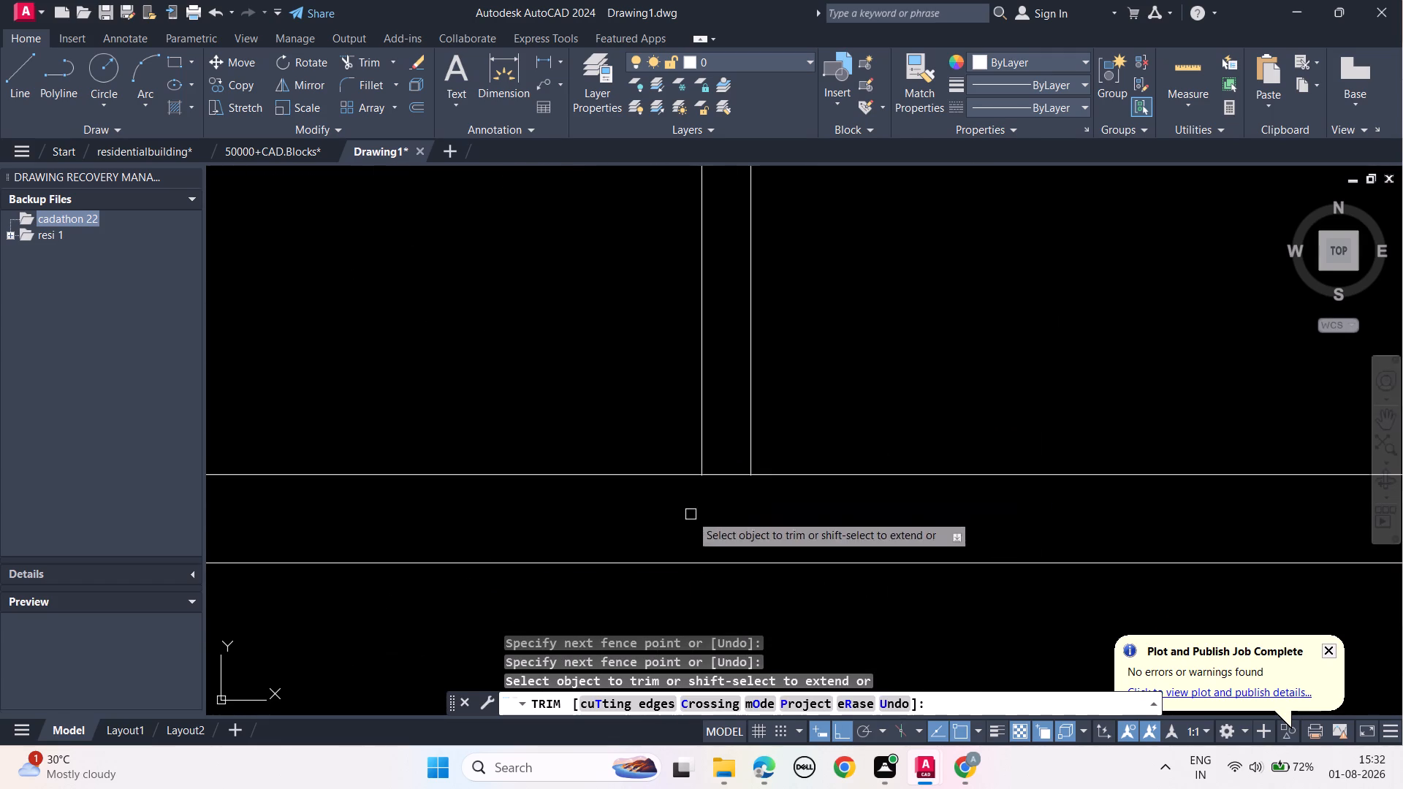
{"action": "left_click_drag", "start_coordinate": [729, 517], "coordinate": [723, 427]}
{"action": "scroll", "coordinate": [717, 439], "scroll_direction": "down", "scroll_amount": 3}
{"action": "middle_click_drag", "start_coordinate": [623, 535], "coordinate": [685, 595]}
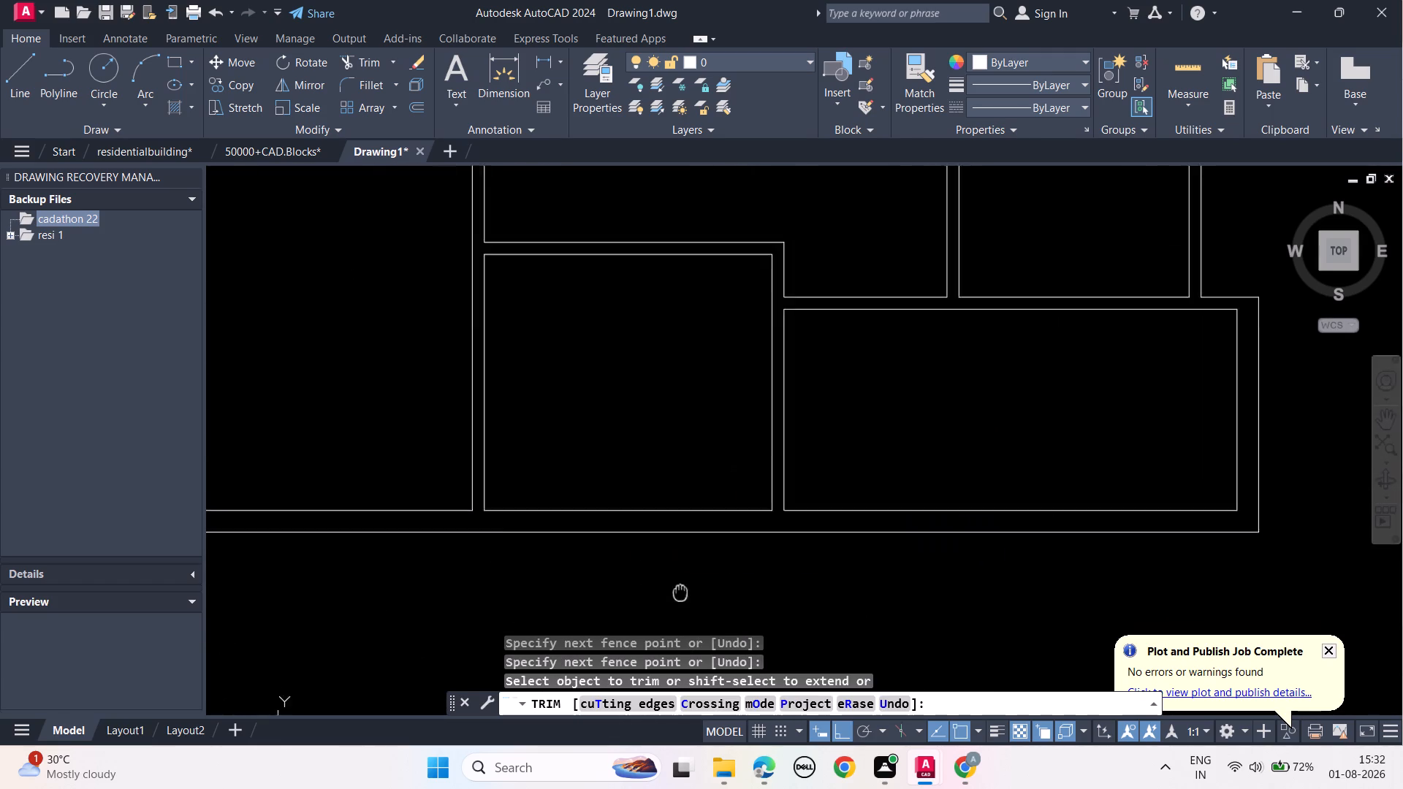
{"action": "middle_click_drag", "start_coordinate": [685, 595], "coordinate": [705, 632]}
{"action": "middle_click_drag", "start_coordinate": [691, 370], "coordinate": [759, 502]}
{"action": "scroll", "coordinate": [713, 500], "scroll_direction": "down", "scroll_amount": 1}
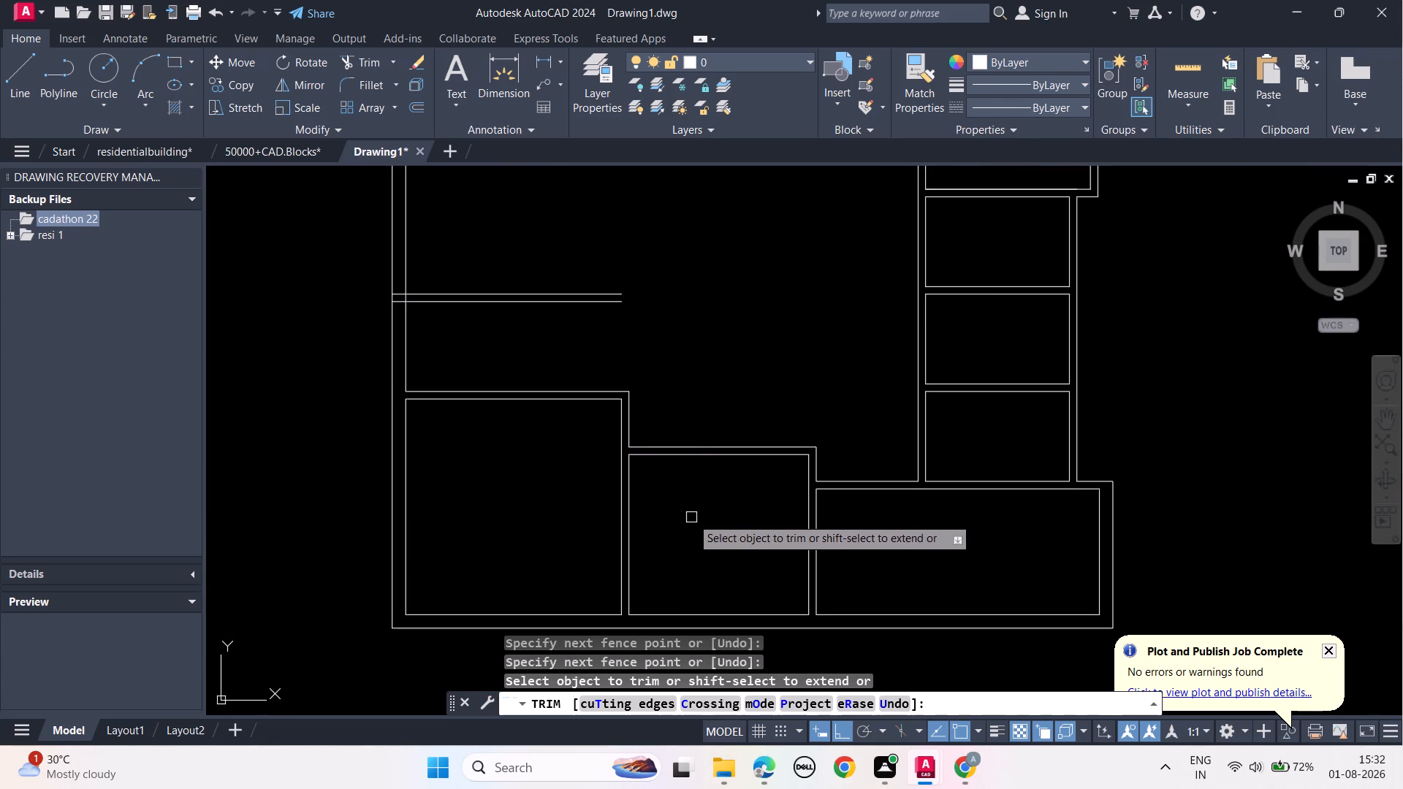
{"action": "key", "text": "Escape"}
{"action": "key", "text": "Escape"}
{"action": "key", "text": "Escape"}
{"action": "key", "text": "Escape"}
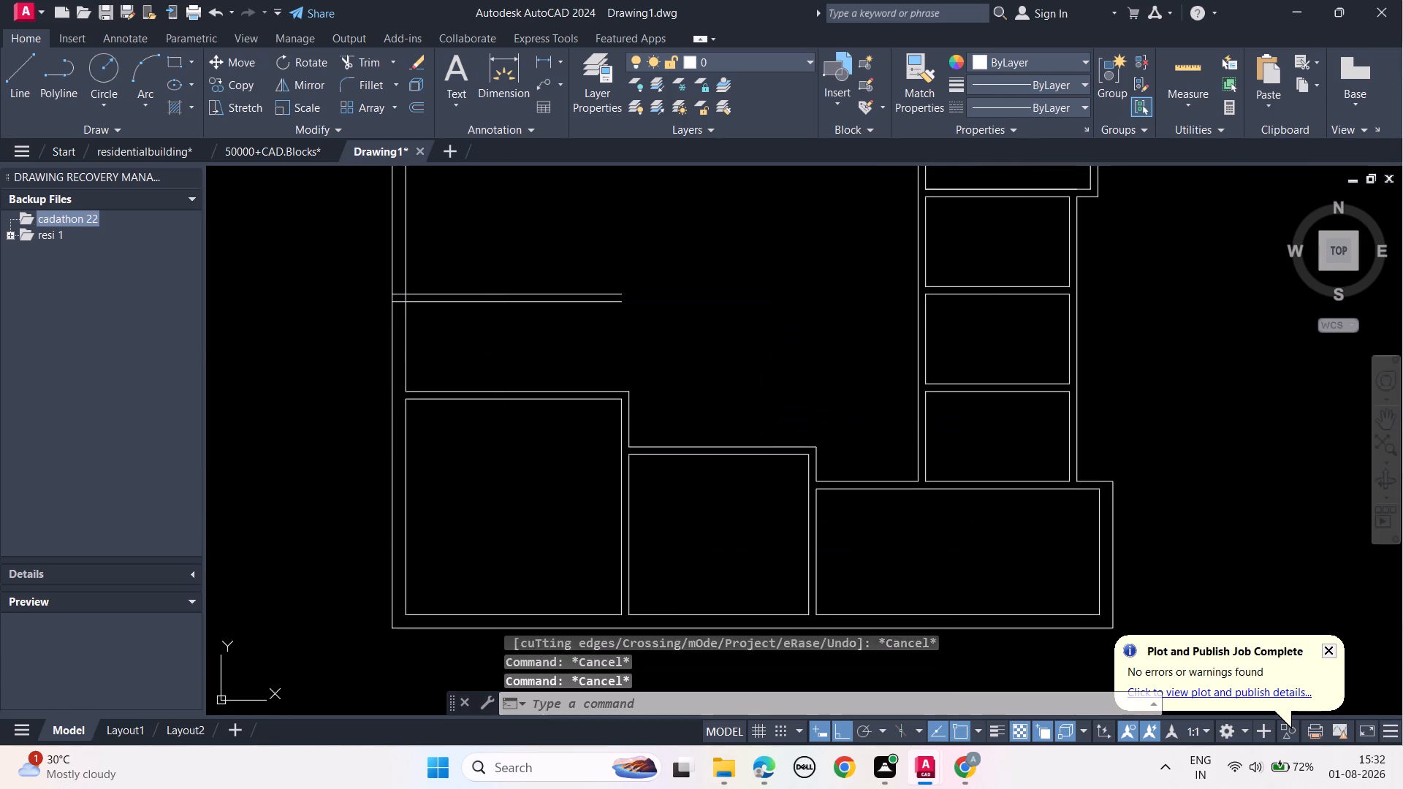
Trim the left tower's lowest open-ended slab at the left wall, removing its edges between the wall lines and the inner wall line within it.
{"action": "middle_click_drag", "start_coordinate": [673, 369], "coordinate": [565, 564]}
{"action": "scroll", "coordinate": [673, 372], "scroll_direction": "down", "scroll_amount": 1}
{"action": "scroll", "coordinate": [654, 463], "scroll_direction": "down", "scroll_amount": 1}
{"action": "middle_click_drag", "start_coordinate": [826, 460], "coordinate": [953, 470]}
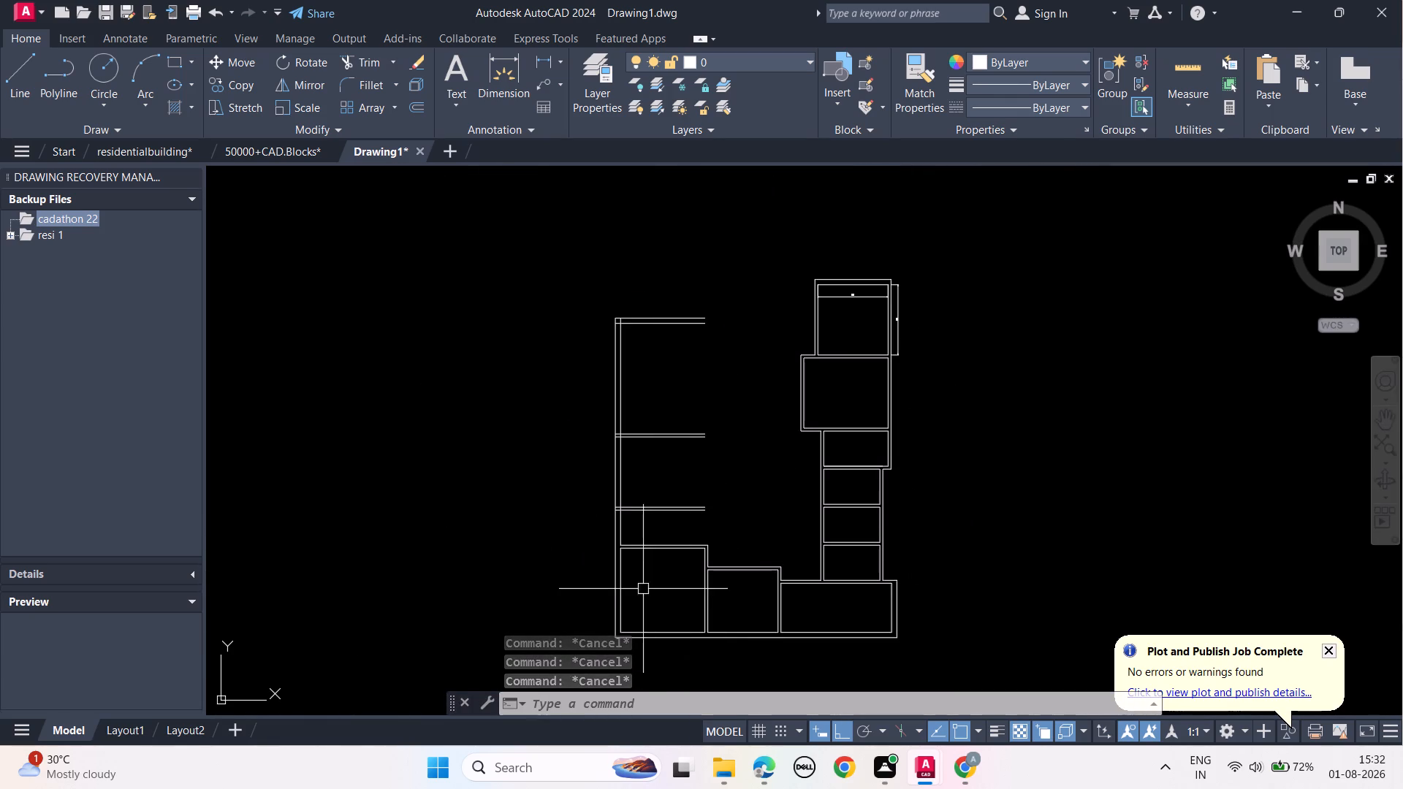
{"action": "scroll", "coordinate": [684, 584], "scroll_direction": "up", "scroll_amount": 2}
{"action": "middle_click_drag", "start_coordinate": [748, 456], "coordinate": [805, 409]}
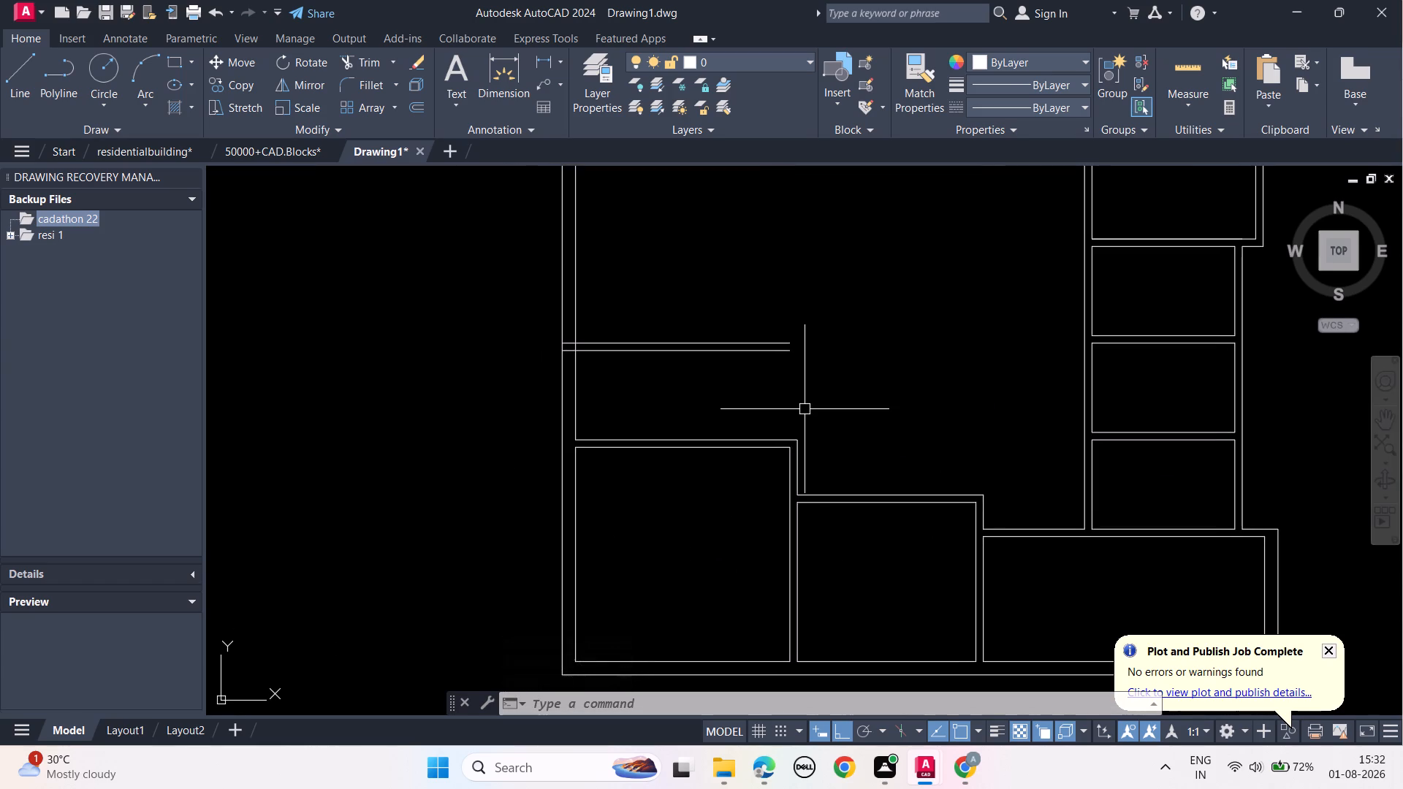
{"action": "type", "text": "tr"}
{"action": "key", "text": "space"}
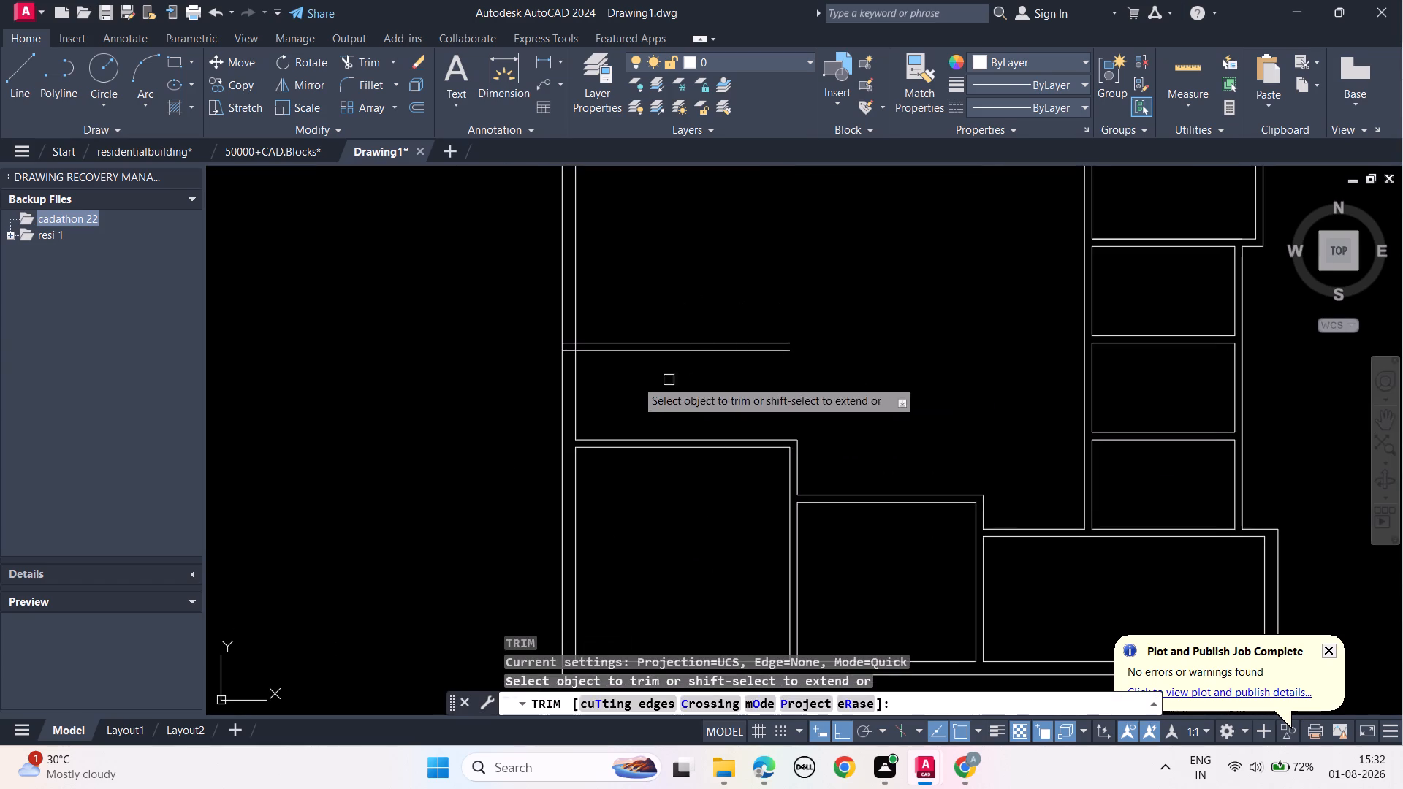
{"action": "scroll", "coordinate": [614, 374], "scroll_direction": "up", "scroll_amount": 3}
{"action": "middle_click_drag", "start_coordinate": [558, 365], "coordinate": [598, 473]}
{"action": "left_click_drag", "start_coordinate": [463, 403], "coordinate": [476, 315]}
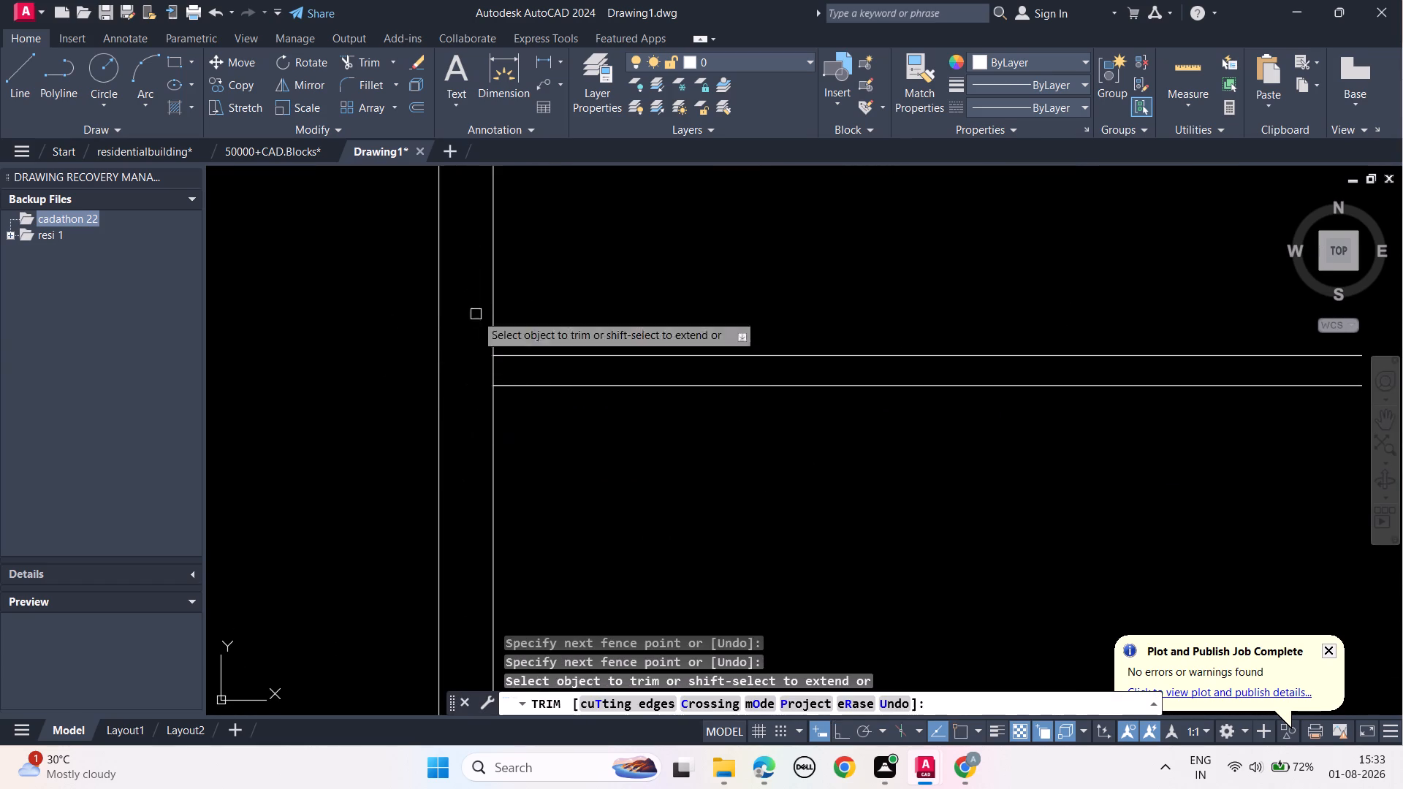
{"action": "left_click_drag", "start_coordinate": [475, 376], "coordinate": [517, 370]}
{"action": "key", "text": "Escape"}
{"action": "key", "text": "Escape"}
{"action": "key", "text": "Escape"}
{"action": "key", "text": "Escape"}
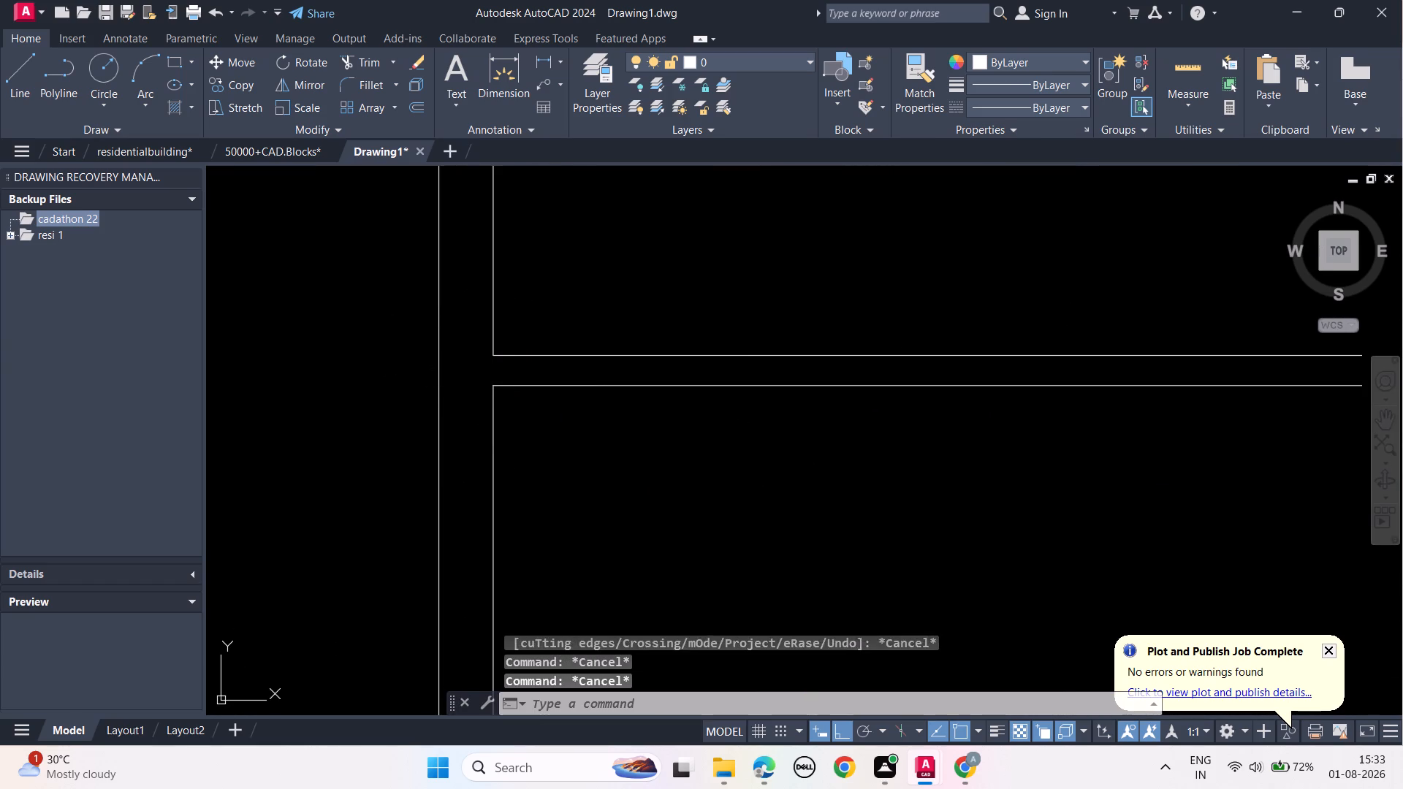
Dimension the left tower's lowest open storey vertically from the floor slab's top to the underside of the trimmed slab, just inside the wall.
{"action": "scroll", "coordinate": [512, 385], "scroll_direction": "down", "scroll_amount": 1}
{"action": "middle_click_drag", "start_coordinate": [593, 461], "coordinate": [677, 404]}
{"action": "left_click", "coordinate": [498, 74]}
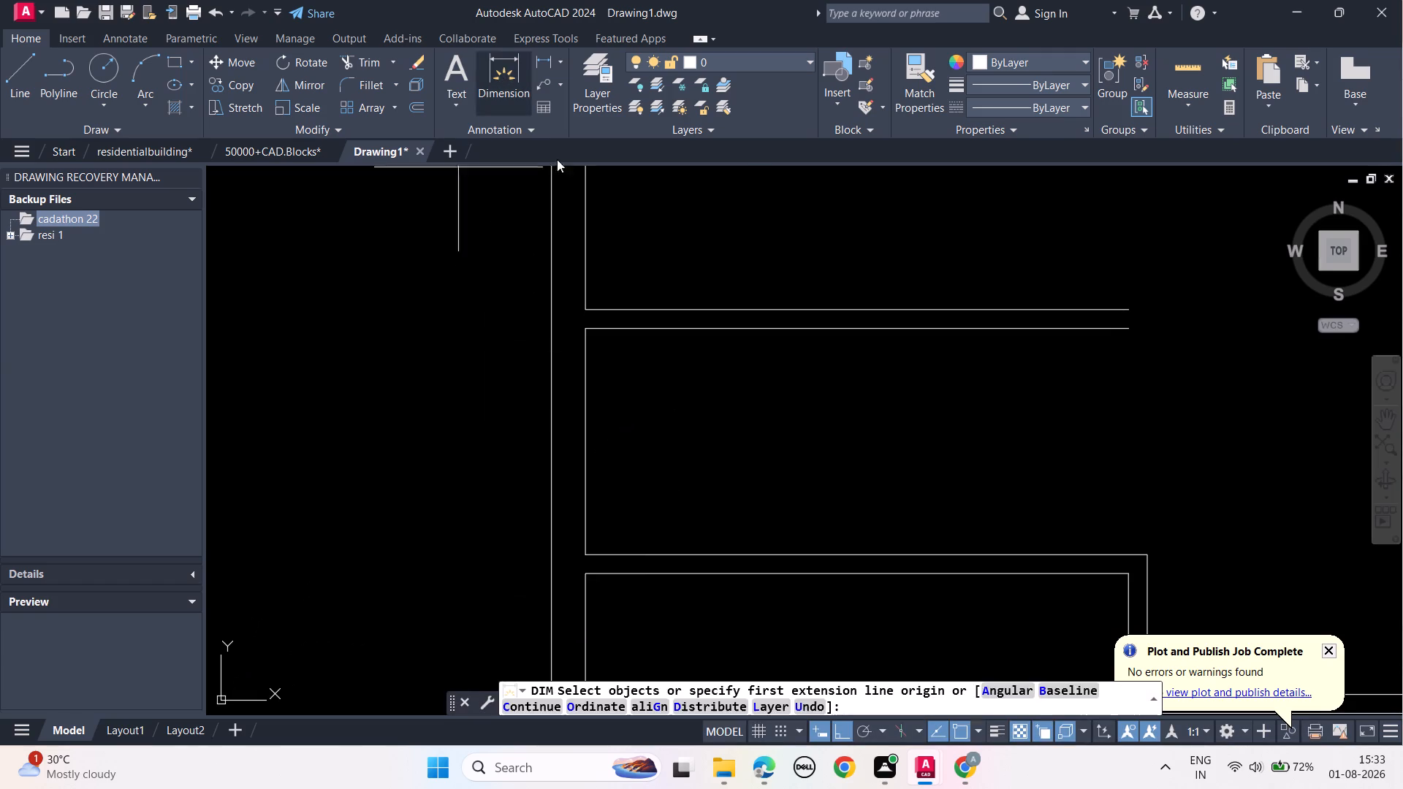
{"action": "left_click", "coordinate": [588, 551]}
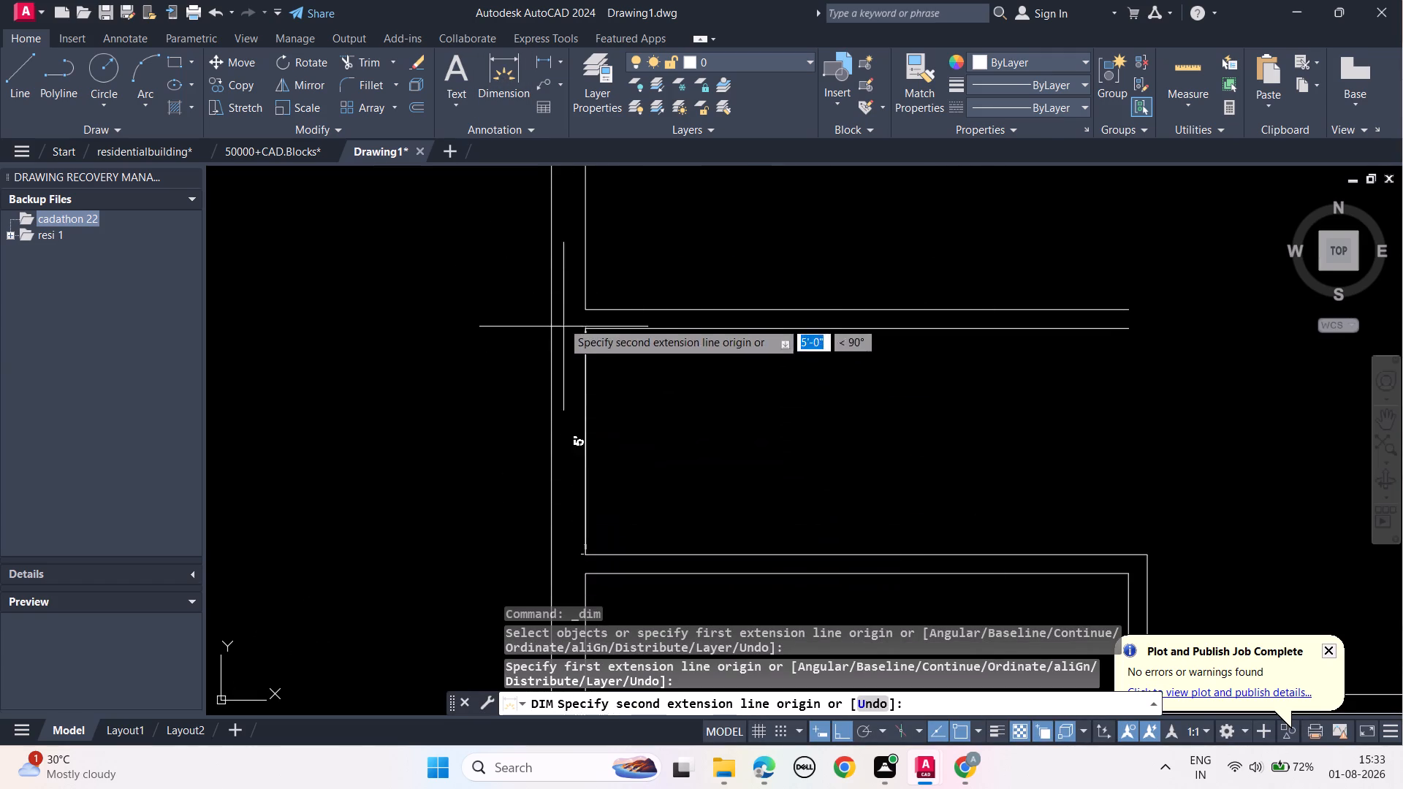
{"action": "left_click", "coordinate": [584, 325]}
{"action": "left_click", "coordinate": [652, 342]}
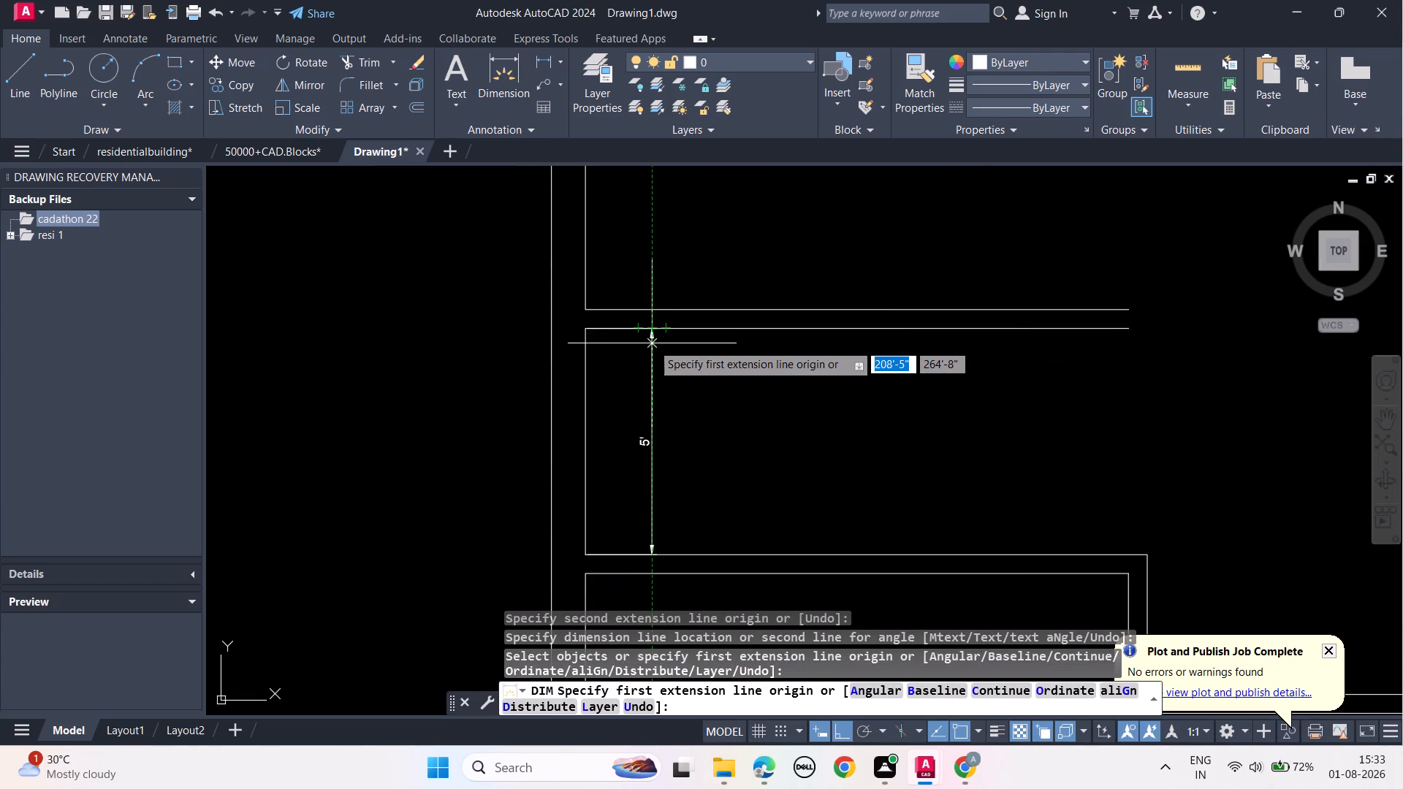
{"action": "key", "text": "Escape"}
{"action": "key", "text": "Escape"}
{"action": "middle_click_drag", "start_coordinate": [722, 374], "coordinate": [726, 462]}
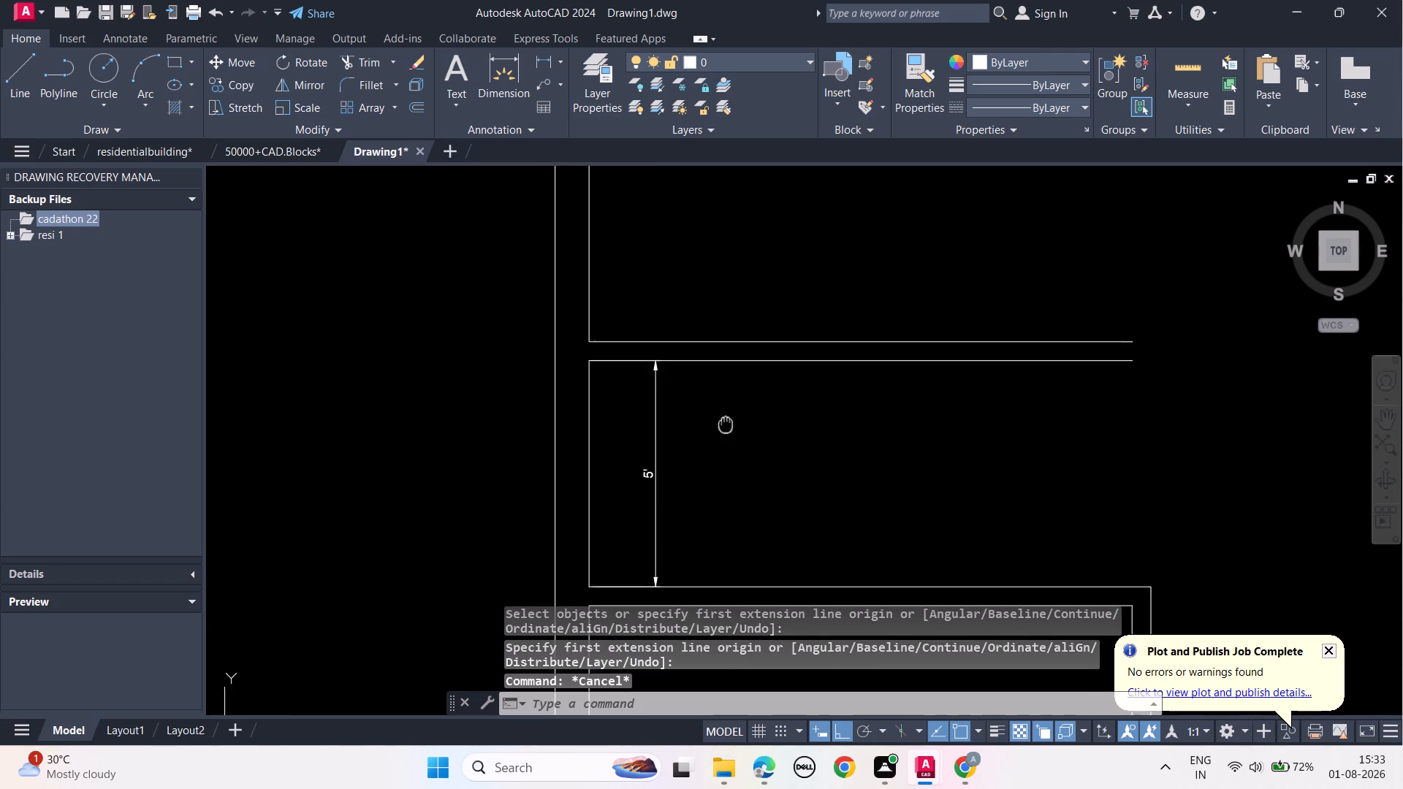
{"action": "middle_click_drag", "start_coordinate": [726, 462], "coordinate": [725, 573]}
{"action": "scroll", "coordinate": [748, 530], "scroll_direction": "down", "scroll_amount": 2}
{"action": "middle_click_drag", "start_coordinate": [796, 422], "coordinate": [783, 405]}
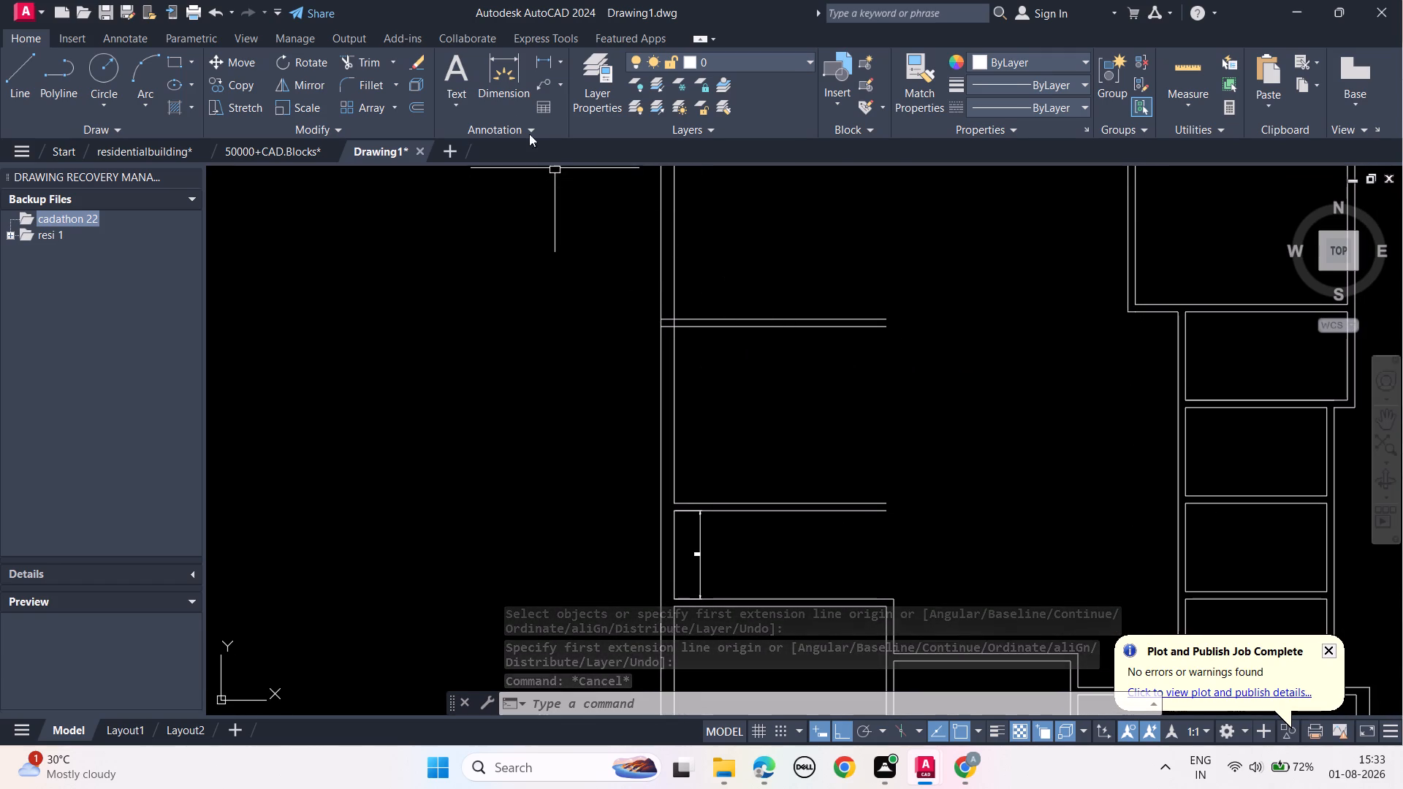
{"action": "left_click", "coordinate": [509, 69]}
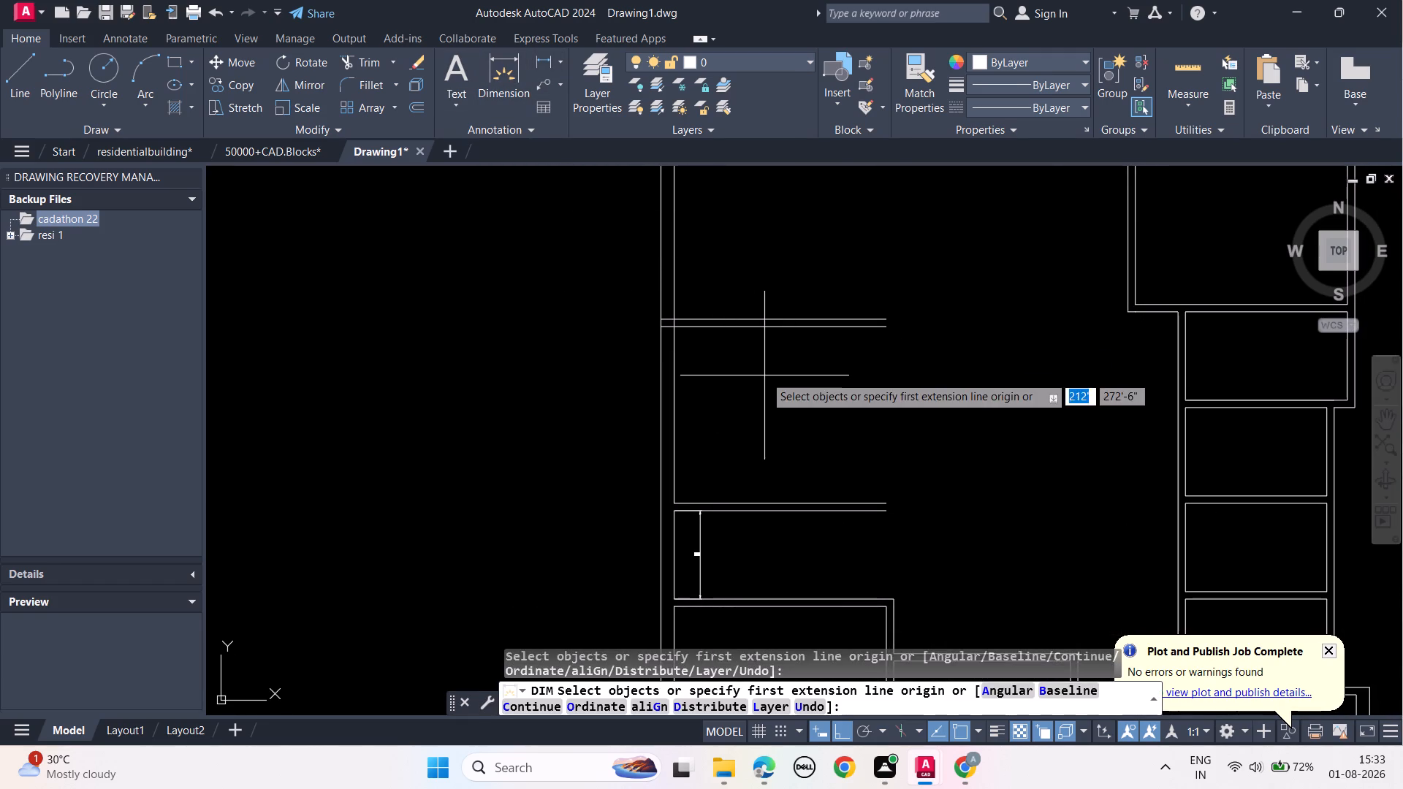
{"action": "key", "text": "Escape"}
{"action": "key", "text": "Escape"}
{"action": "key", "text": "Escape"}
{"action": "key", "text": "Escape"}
Trim the left tower's next slab up at the left wall, removing its edges between the wall lines and the inner wall line within it.
{"action": "scroll", "coordinate": [745, 360], "scroll_direction": "up", "scroll_amount": 2}
{"action": "middle_click_drag", "start_coordinate": [737, 356], "coordinate": [805, 496]}
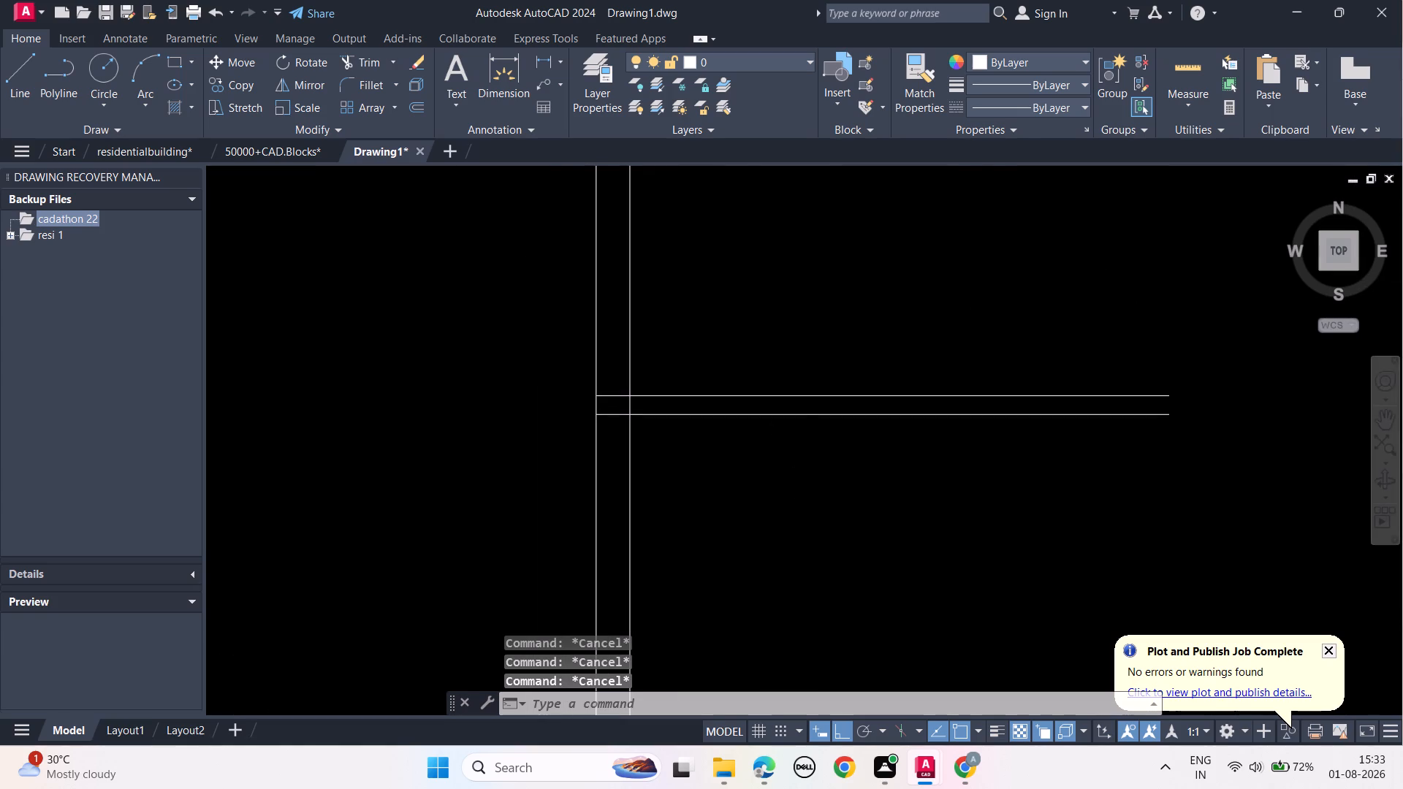
{"action": "type", "text": "tr"}
{"action": "key", "text": "space"}
{"action": "scroll", "coordinate": [659, 440], "scroll_direction": "up", "scroll_amount": 2}
{"action": "left_click_drag", "start_coordinate": [525, 391], "coordinate": [544, 293]}
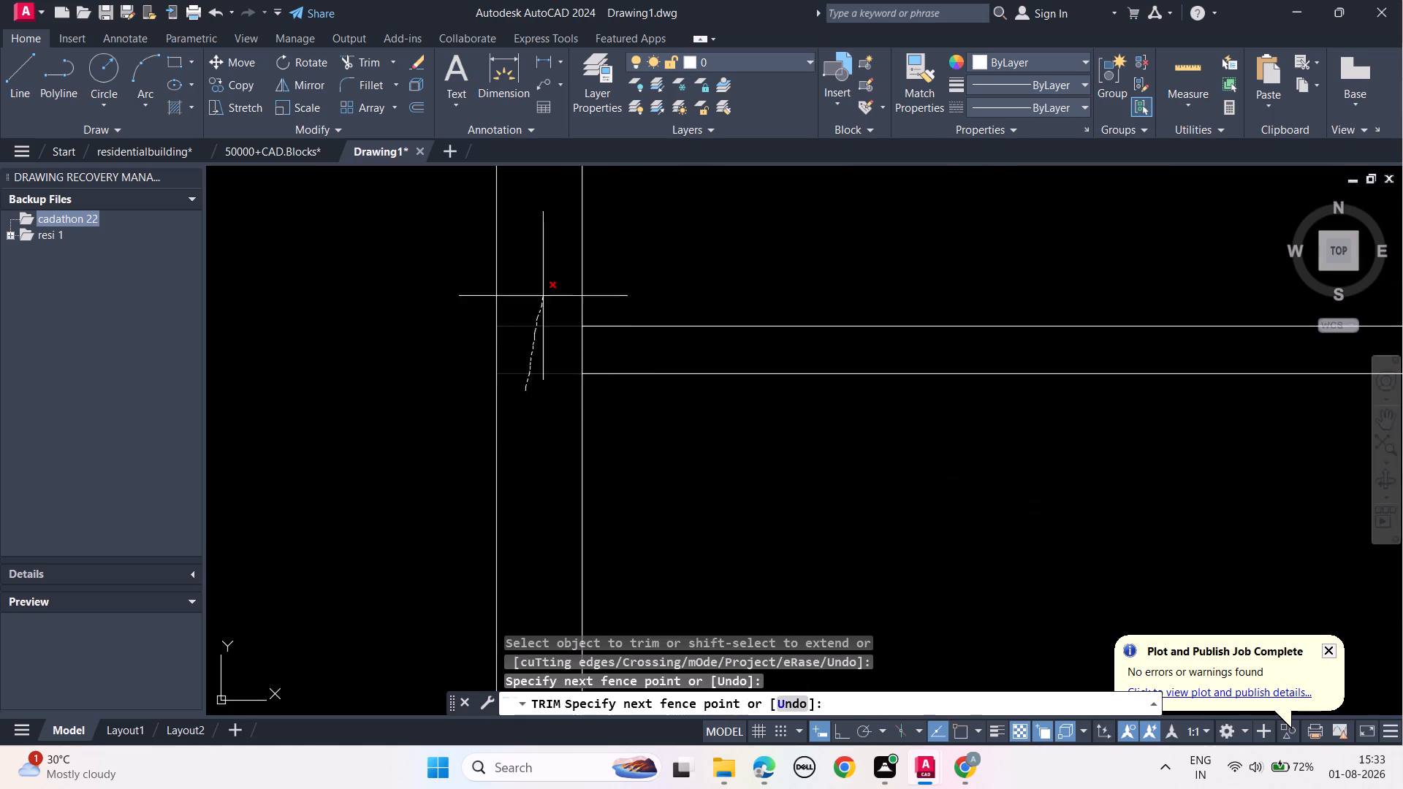
{"action": "left_click_drag", "start_coordinate": [544, 293], "coordinate": [547, 272]}
{"action": "left_click_drag", "start_coordinate": [546, 354], "coordinate": [639, 344]}
{"action": "key", "text": "Escape"}
{"action": "key", "text": "Escape"}
{"action": "key", "text": "Escape"}
{"action": "key", "text": "Escape"}
Dimension the inner wall line of the storey below that slab, placing the vertical dimension just inside the wall.
{"action": "scroll", "coordinate": [637, 346], "scroll_direction": "down", "scroll_amount": 2}
{"action": "left_click", "coordinate": [508, 68]}
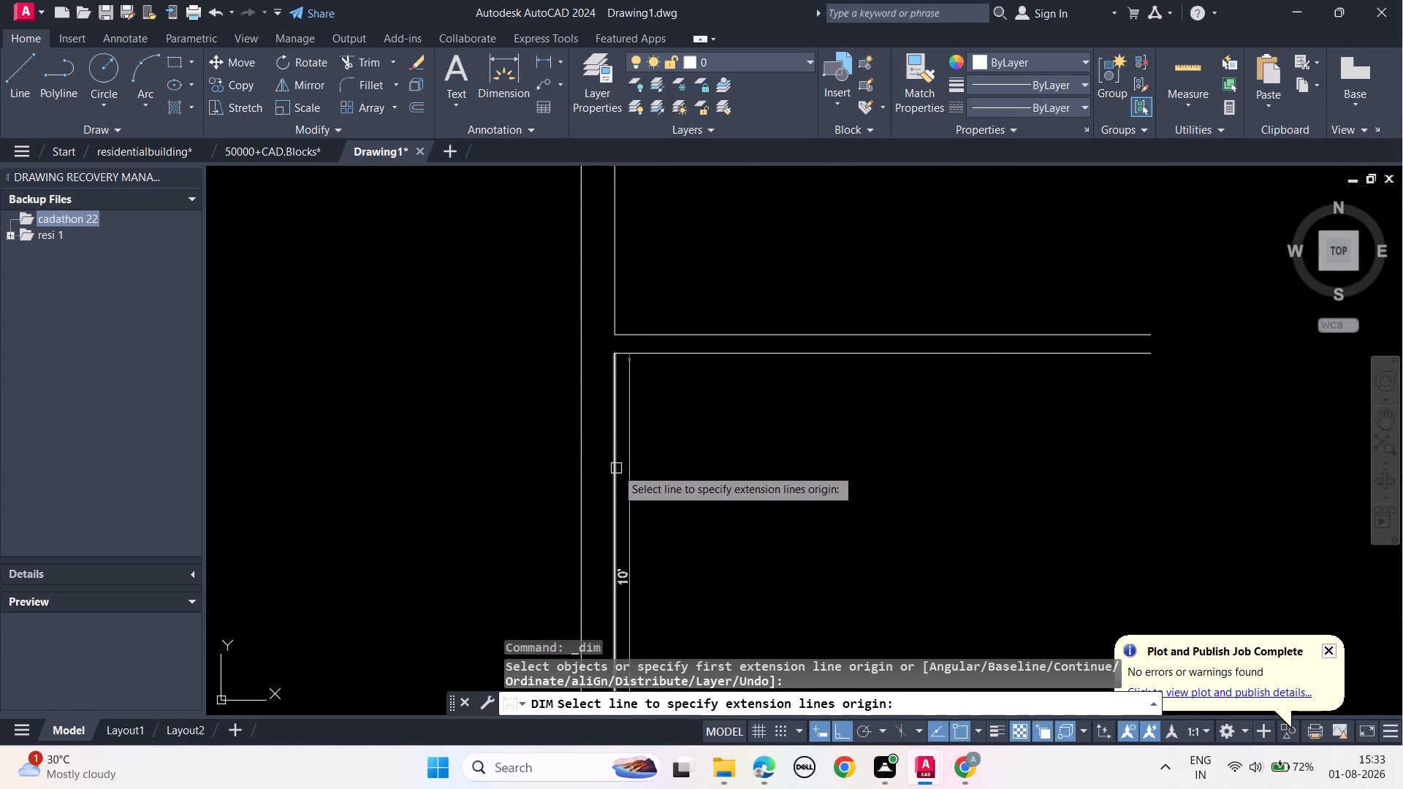
{"action": "left_click", "coordinate": [617, 482]}
{"action": "left_click", "coordinate": [661, 487]}
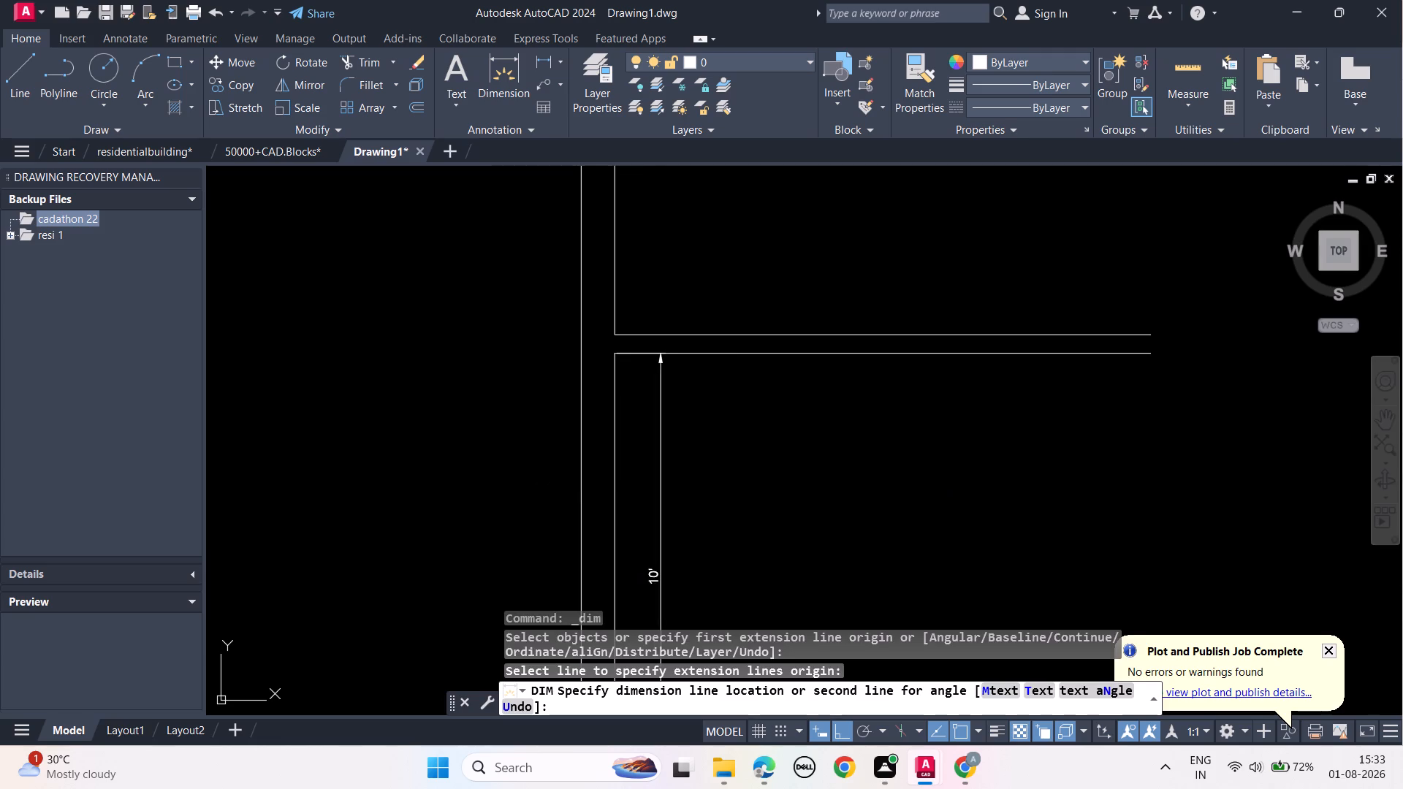
{"action": "scroll", "coordinate": [718, 487], "scroll_direction": "down", "scroll_amount": 2}
{"action": "middle_click_drag", "start_coordinate": [799, 500], "coordinate": [745, 376]}
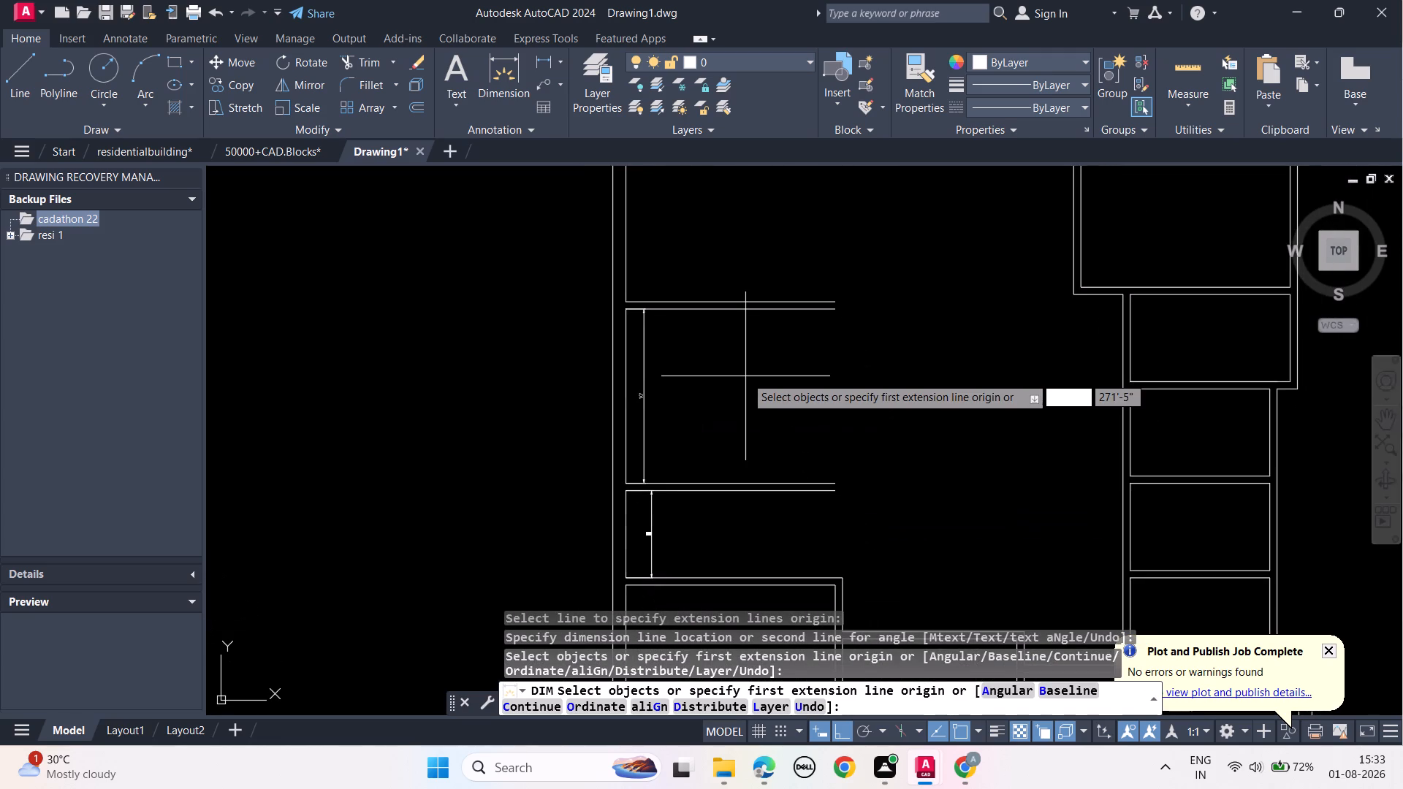
Dimension the underside of the left tower's second open-ended slab horizontally, placing the dimension just below the slab.
{"action": "left_click", "coordinate": [503, 62]}
{"action": "scroll", "coordinate": [702, 329], "scroll_direction": "up", "scroll_amount": 2}
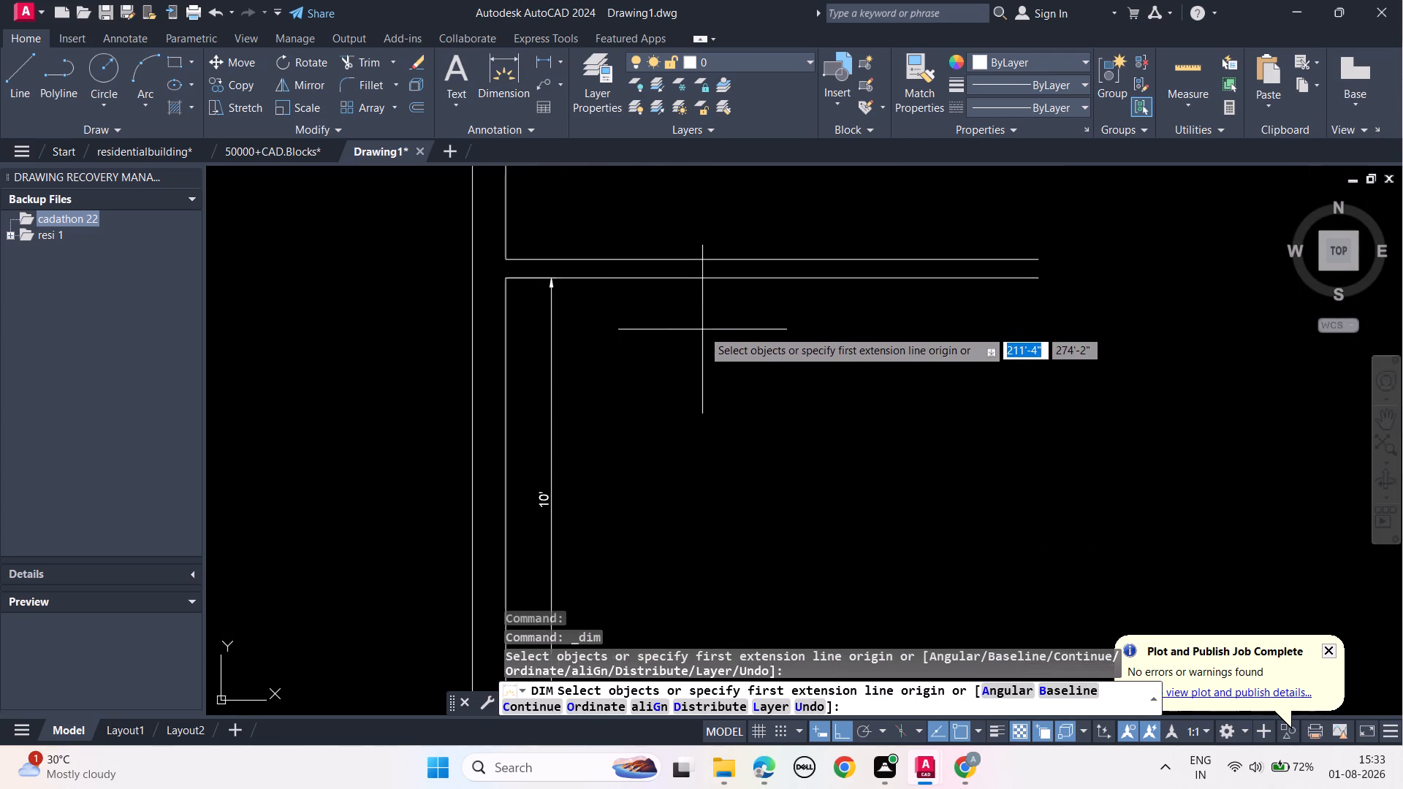
{"action": "left_click", "coordinate": [653, 279]}
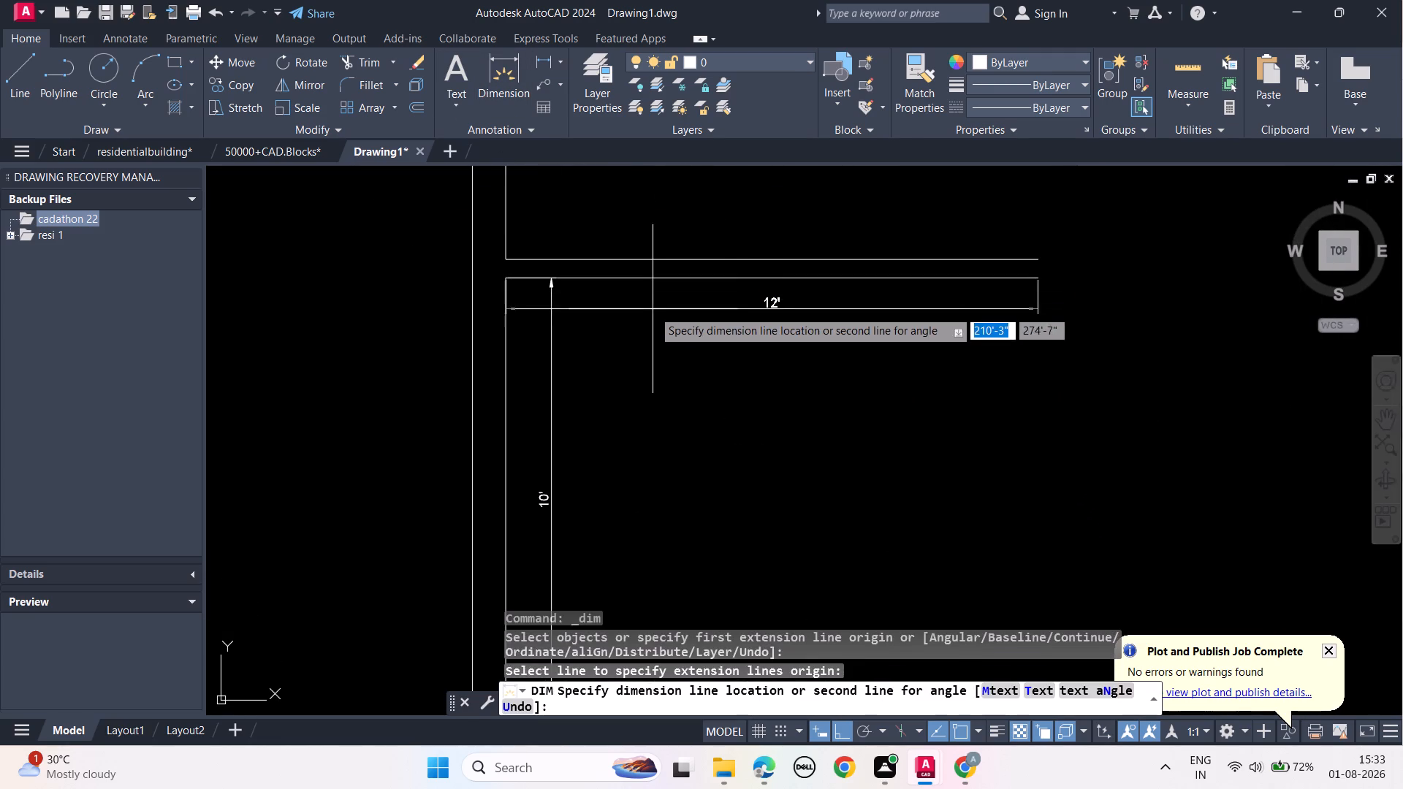
{"action": "left_click", "coordinate": [651, 323]}
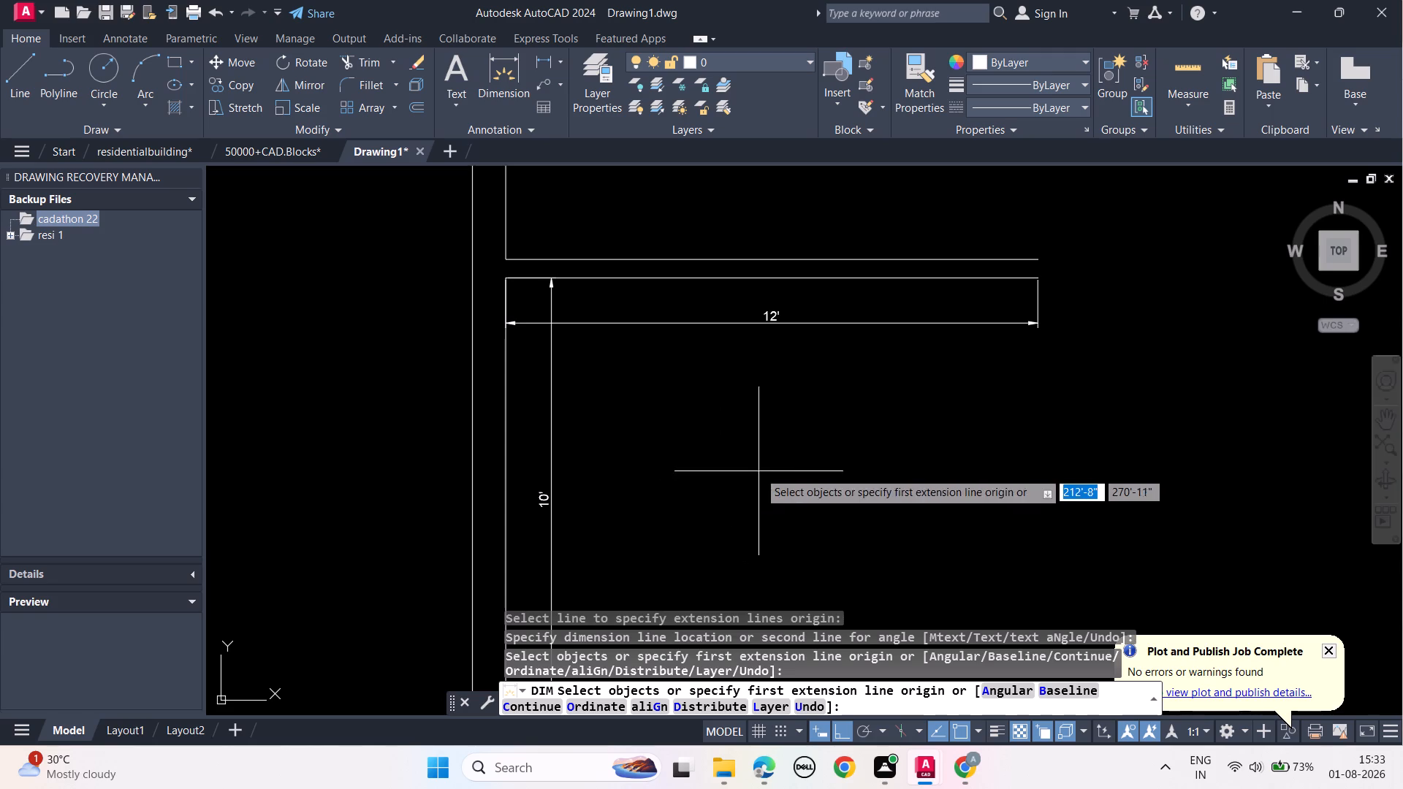
{"action": "left_click", "coordinate": [1024, 319]}
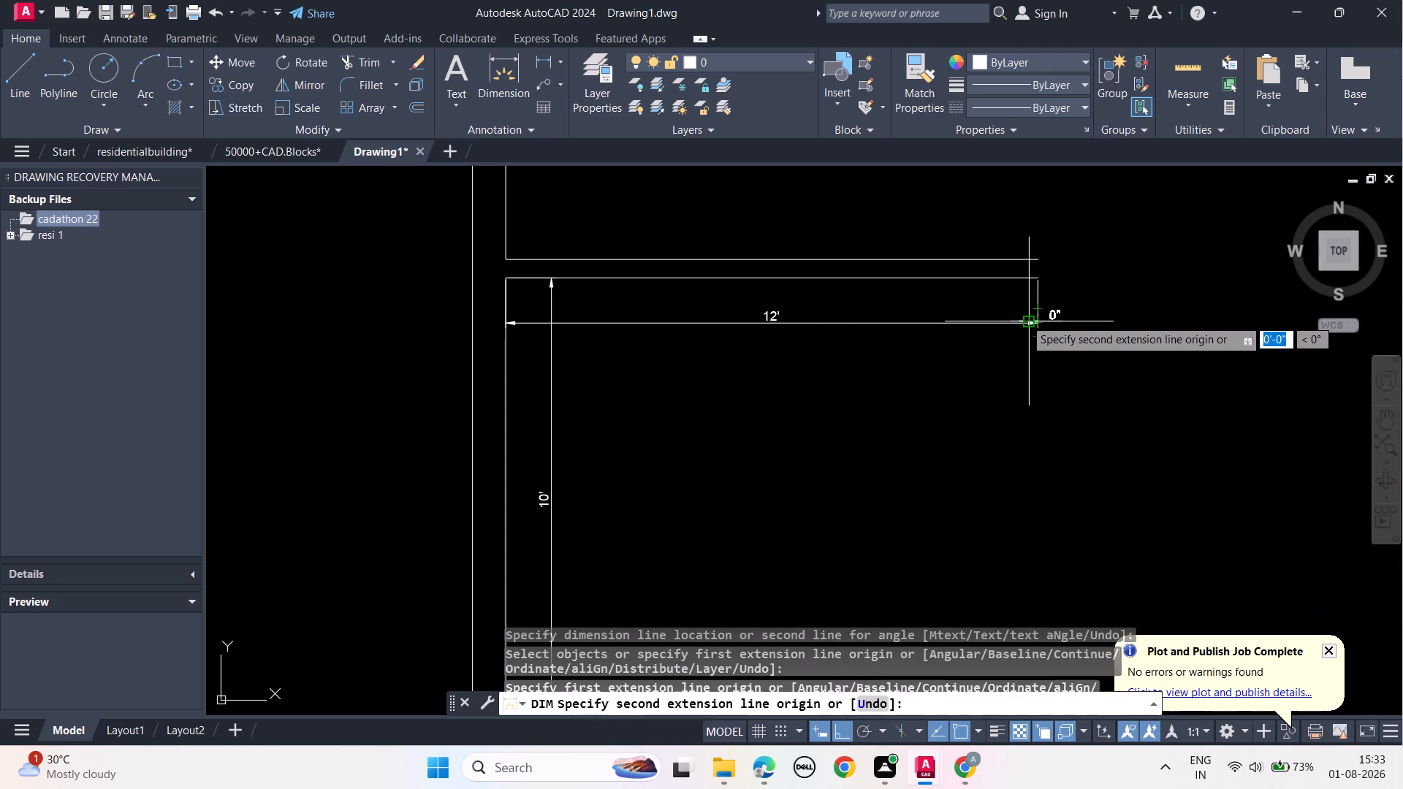
{"action": "key", "text": "Escape"}
{"action": "key", "text": "Escape"}
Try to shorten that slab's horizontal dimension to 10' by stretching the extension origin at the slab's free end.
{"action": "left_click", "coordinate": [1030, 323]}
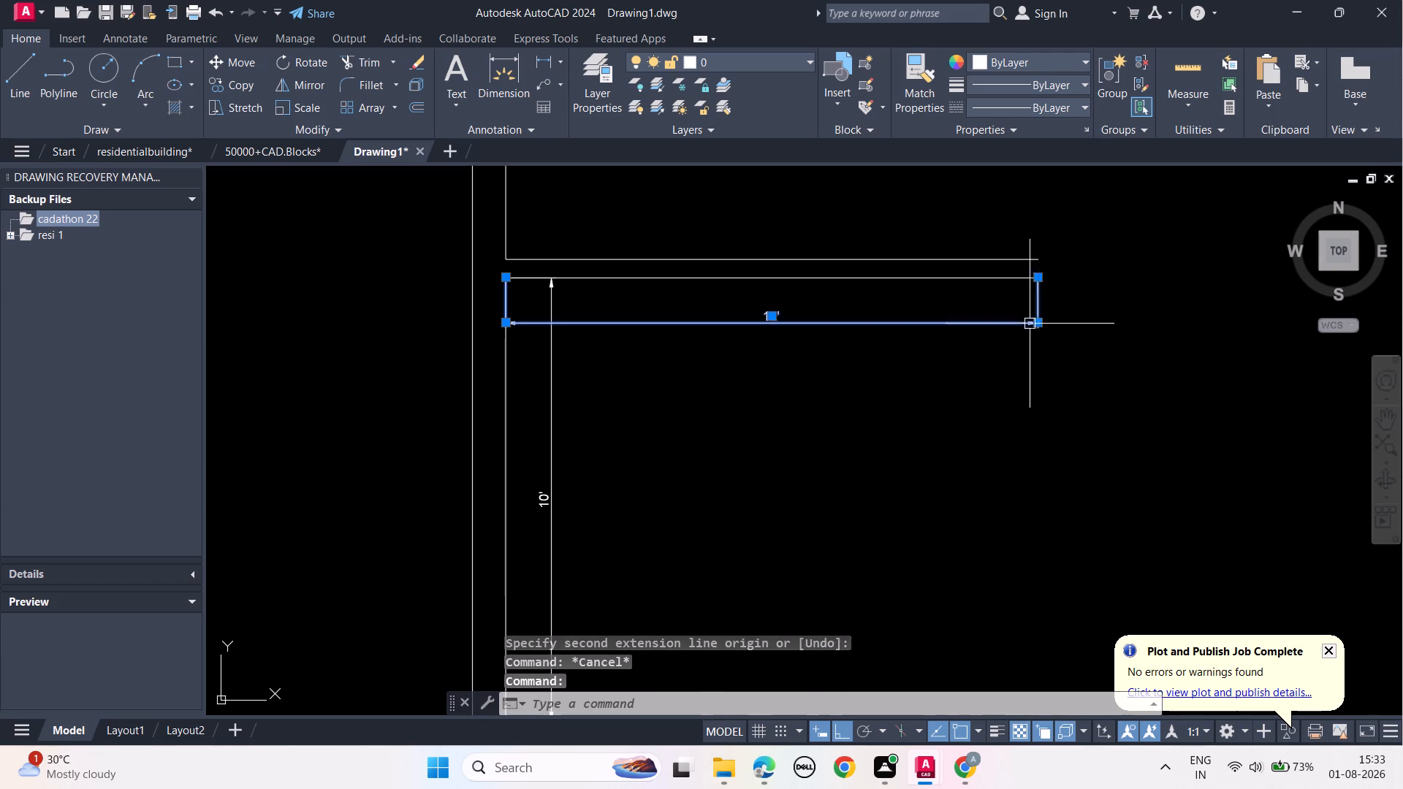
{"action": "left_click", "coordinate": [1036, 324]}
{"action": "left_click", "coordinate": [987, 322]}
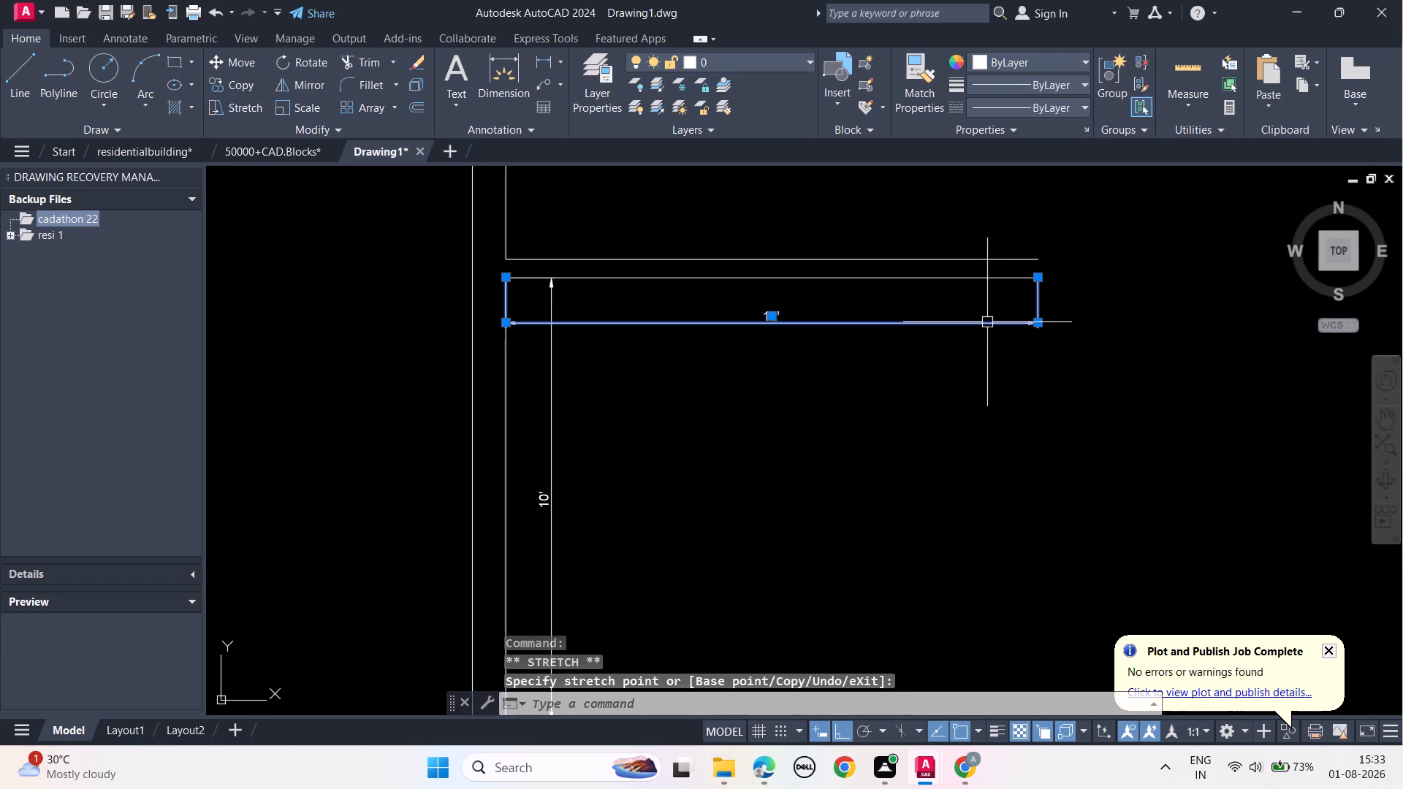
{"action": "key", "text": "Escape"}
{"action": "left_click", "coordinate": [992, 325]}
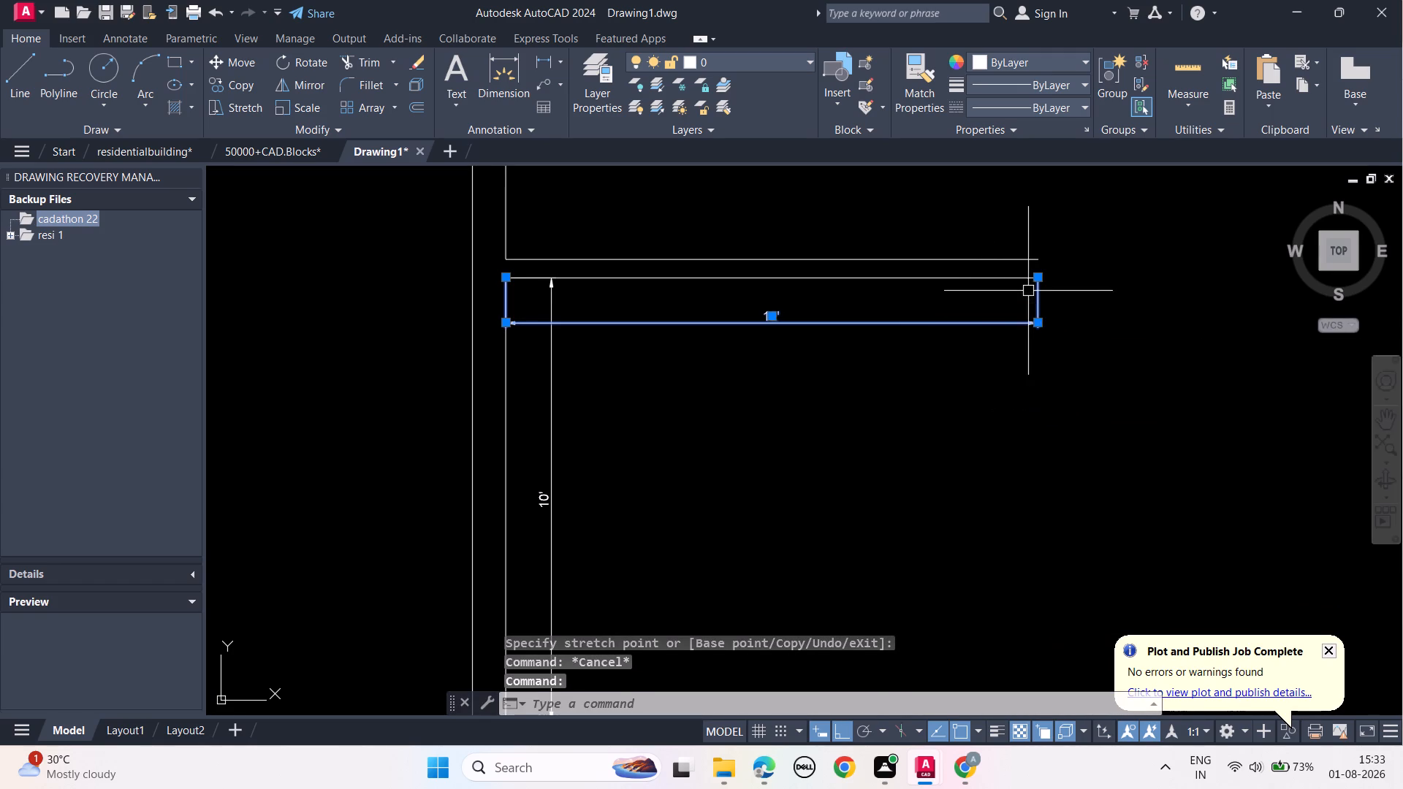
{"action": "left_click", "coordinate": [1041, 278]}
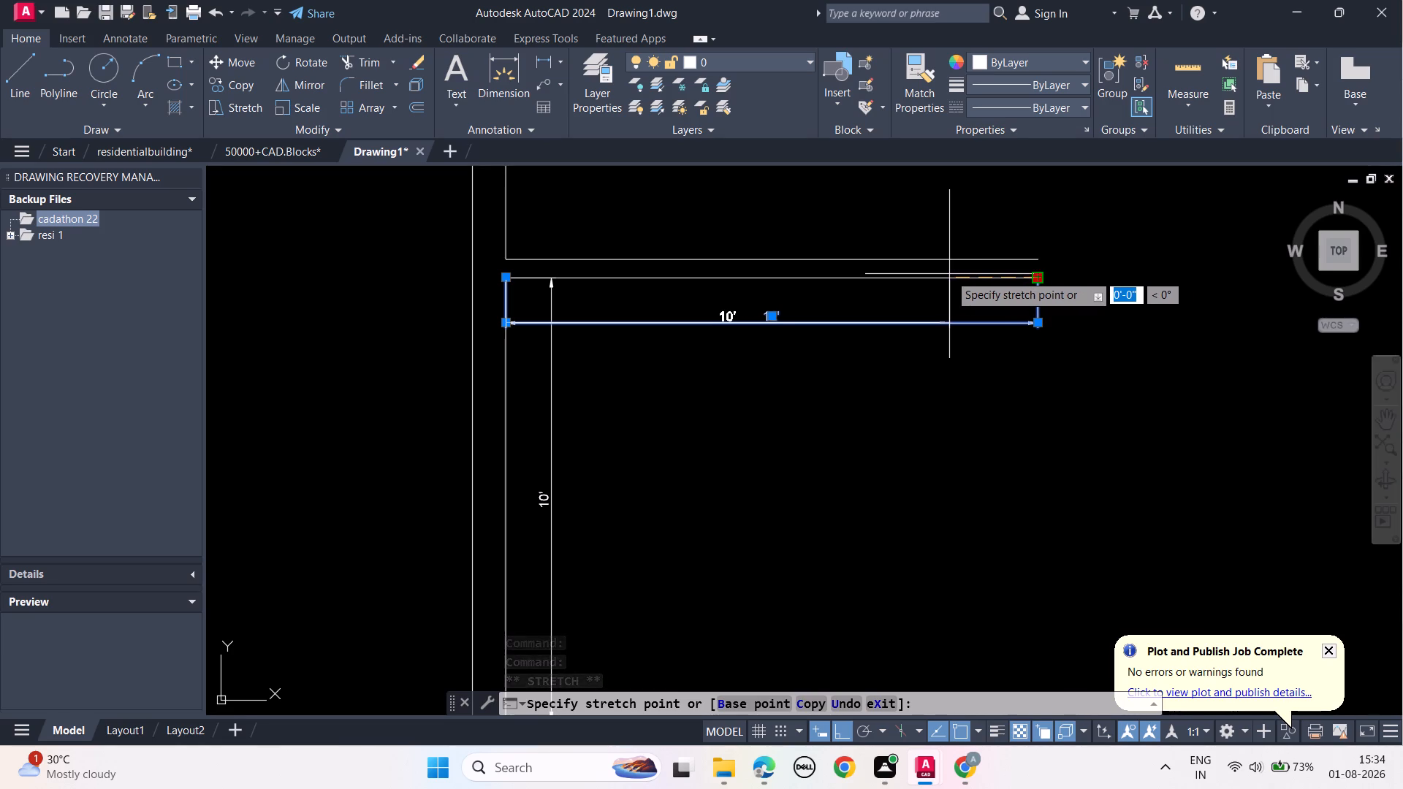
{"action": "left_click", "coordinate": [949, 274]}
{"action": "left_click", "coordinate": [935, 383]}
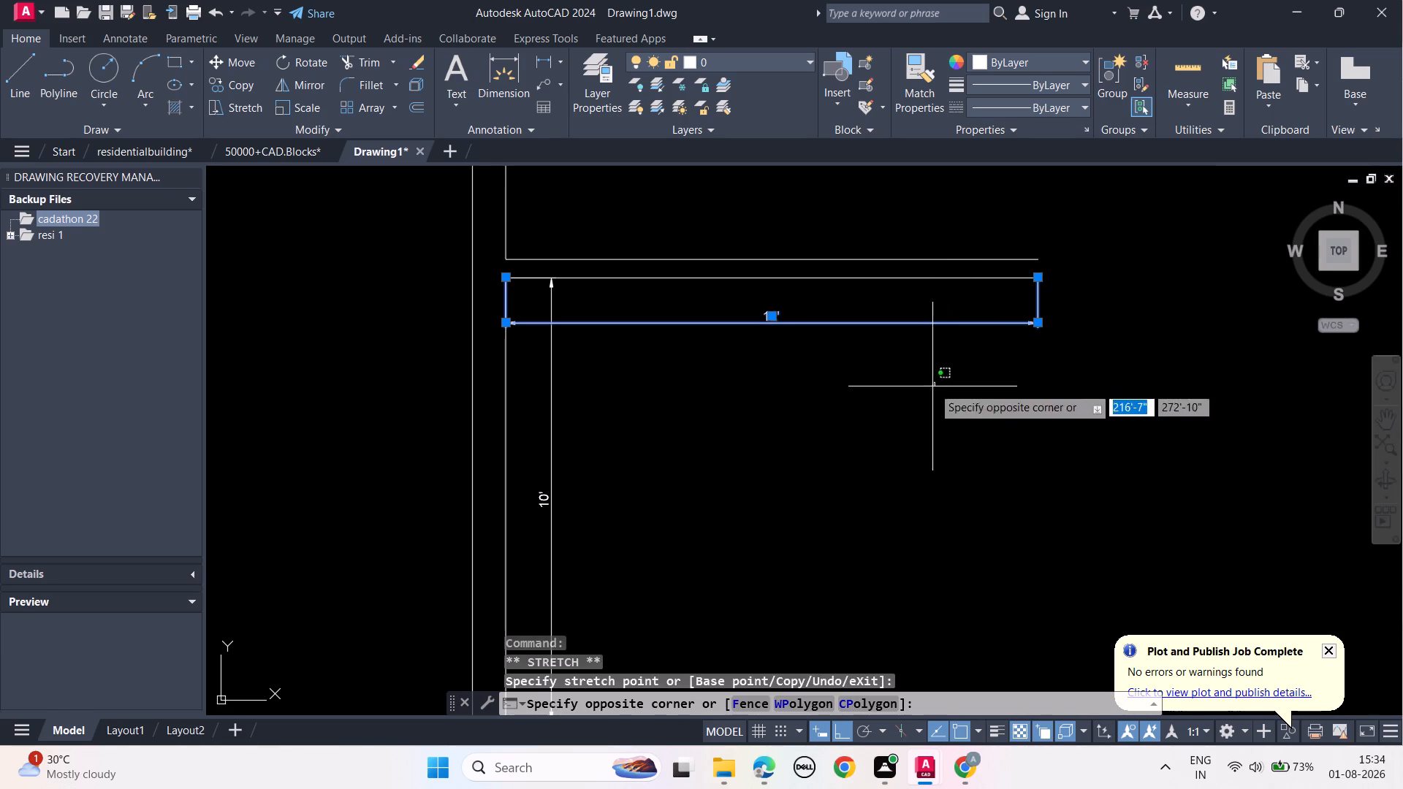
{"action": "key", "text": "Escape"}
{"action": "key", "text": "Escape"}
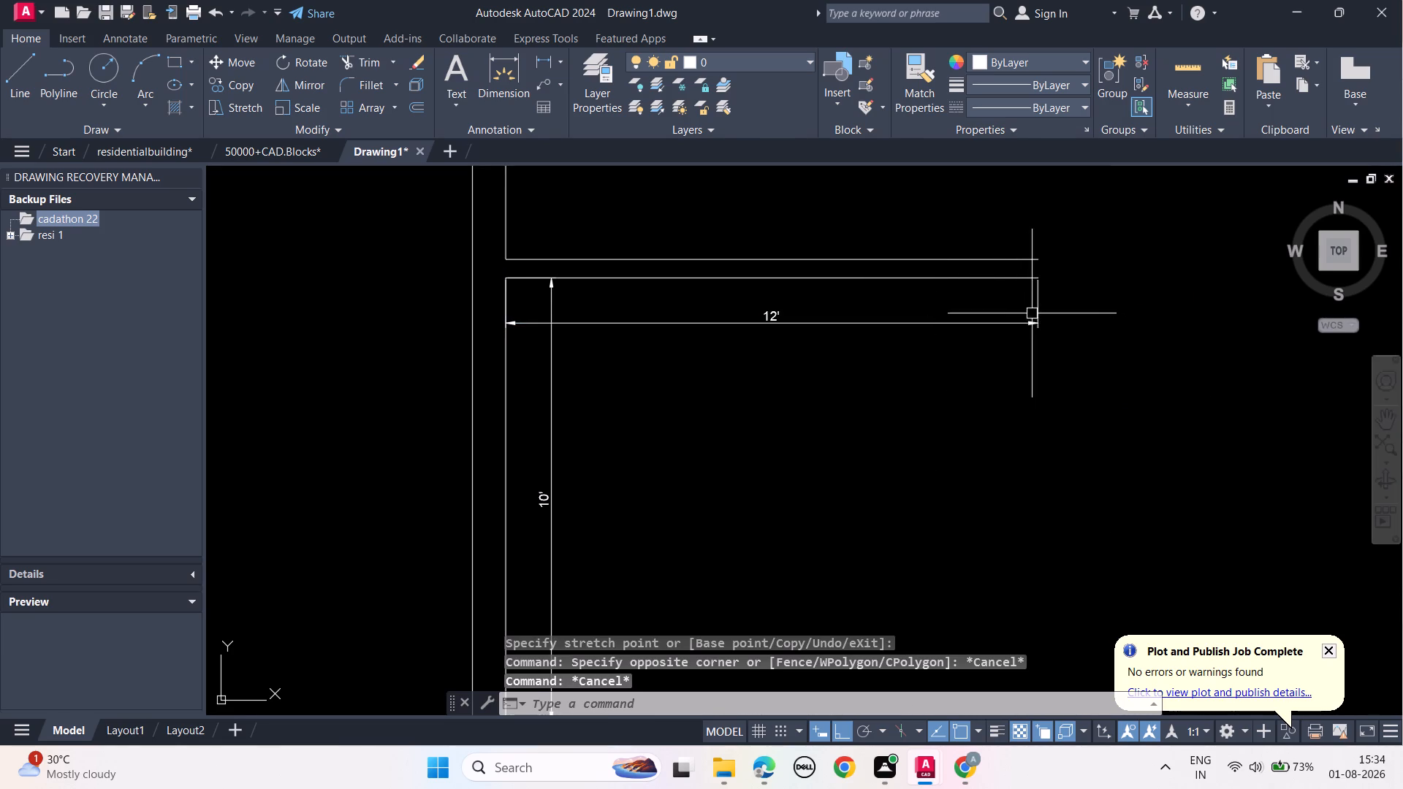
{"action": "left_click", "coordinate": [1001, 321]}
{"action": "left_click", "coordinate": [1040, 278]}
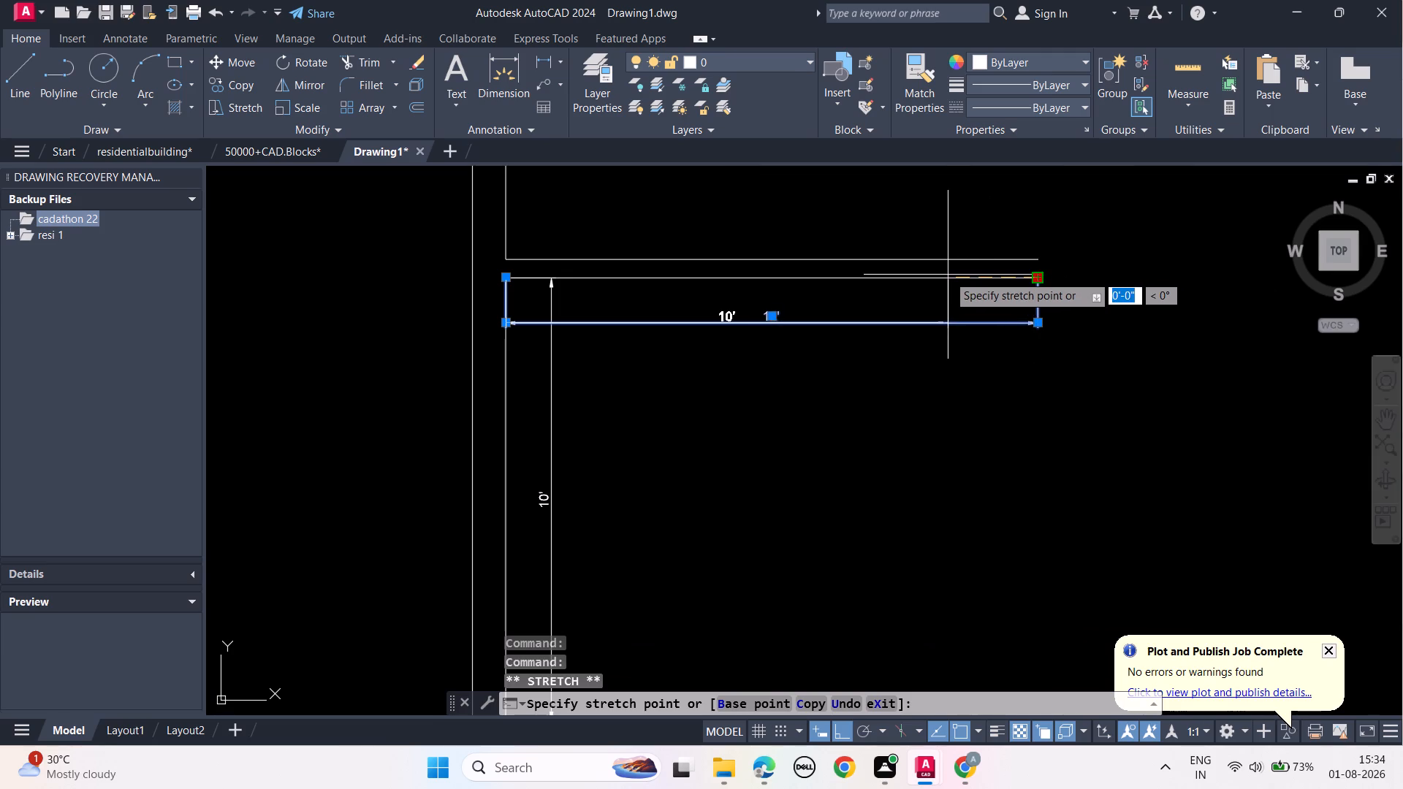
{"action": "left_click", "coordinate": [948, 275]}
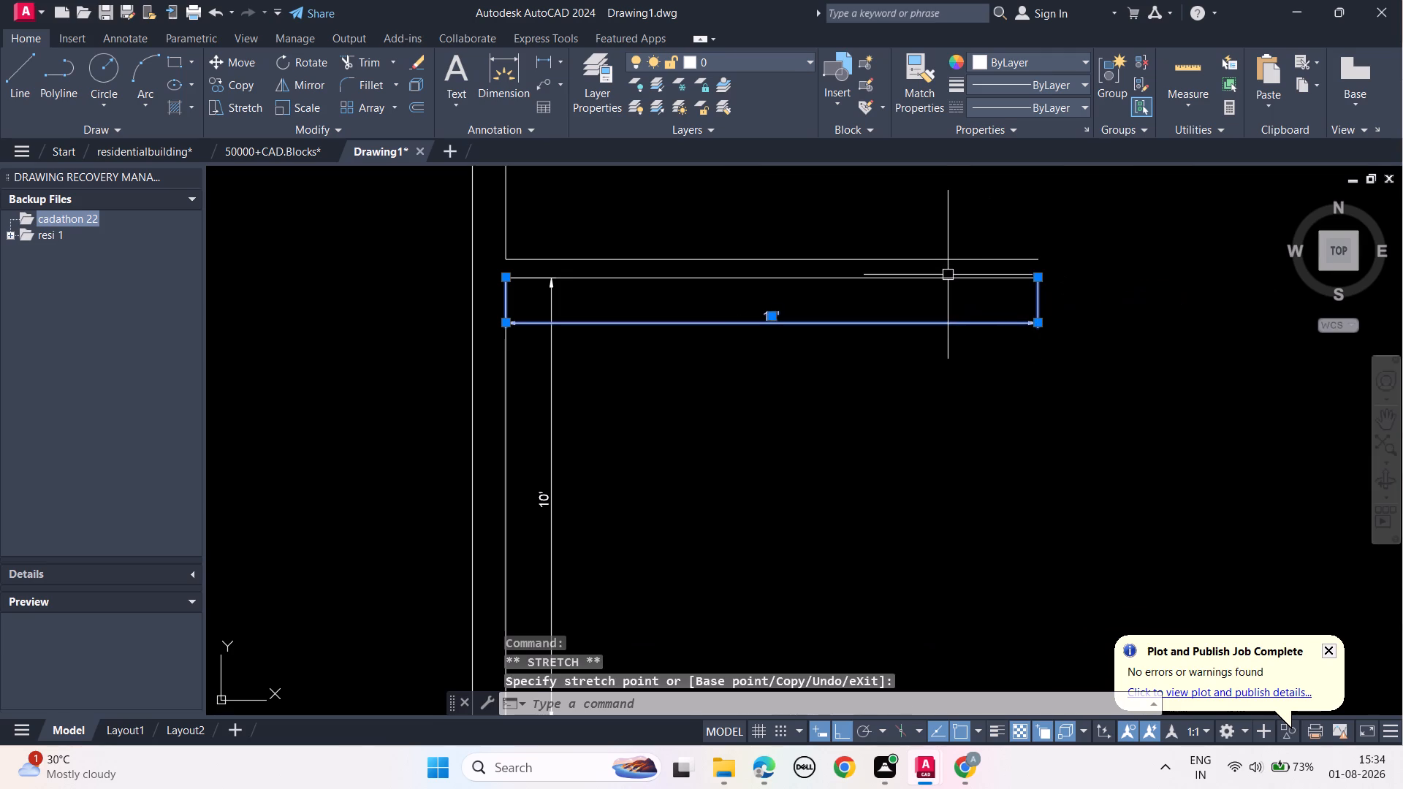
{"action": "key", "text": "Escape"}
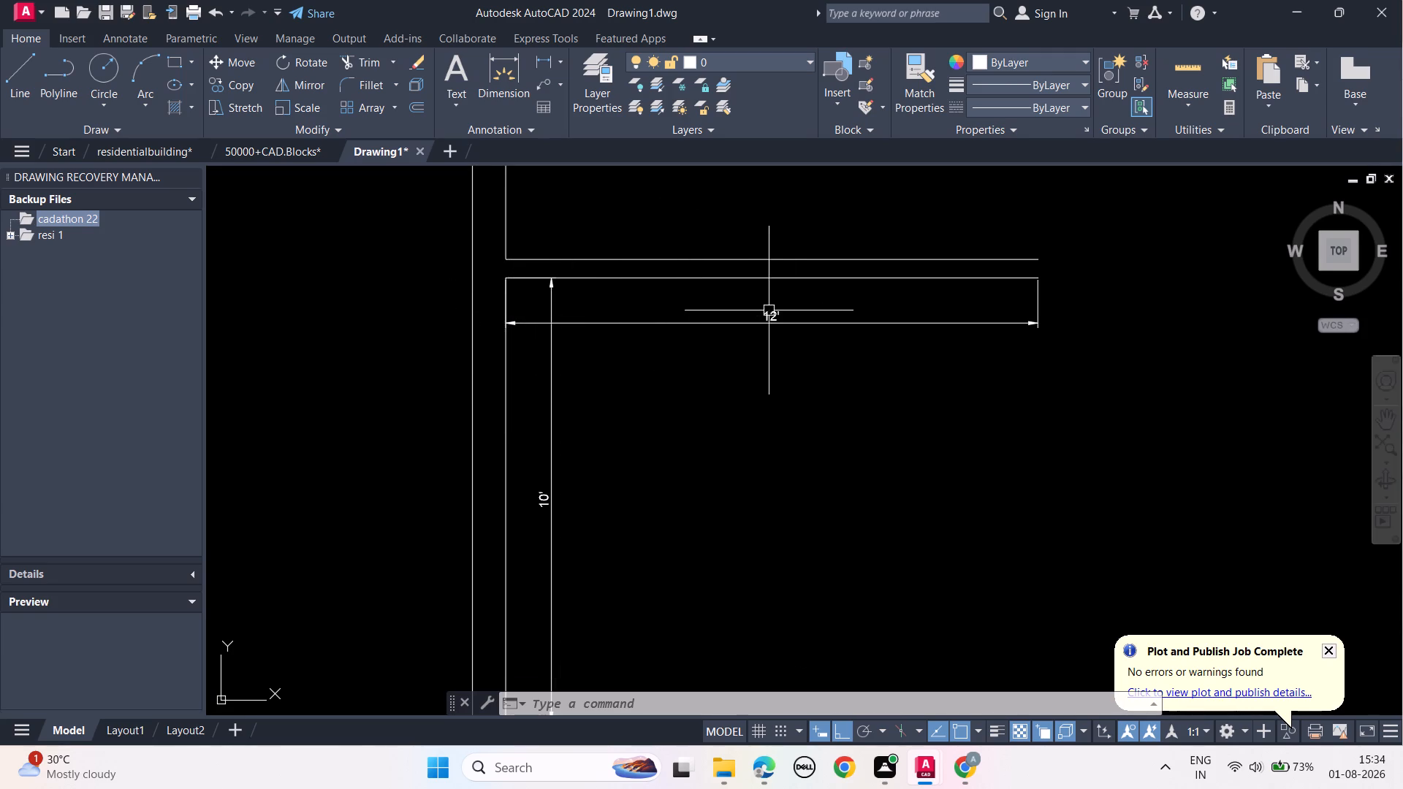
Erase the bottom and top edge lines of the left tower's lowest open-ended slab, above the 5' storey.
{"action": "scroll", "coordinate": [829, 463], "scroll_direction": "down", "scroll_amount": 1}
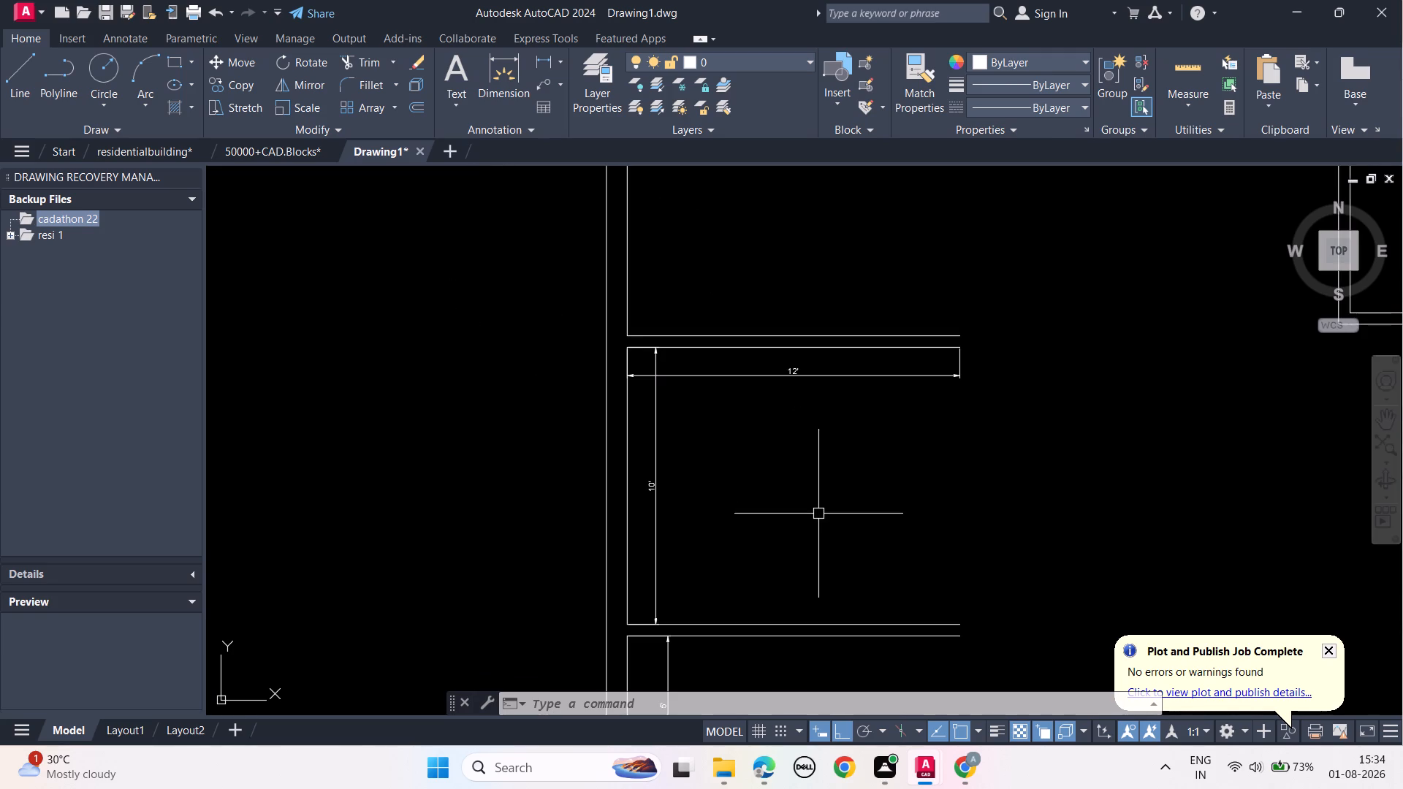
{"action": "middle_click_drag", "start_coordinate": [832, 549], "coordinate": [821, 357]}
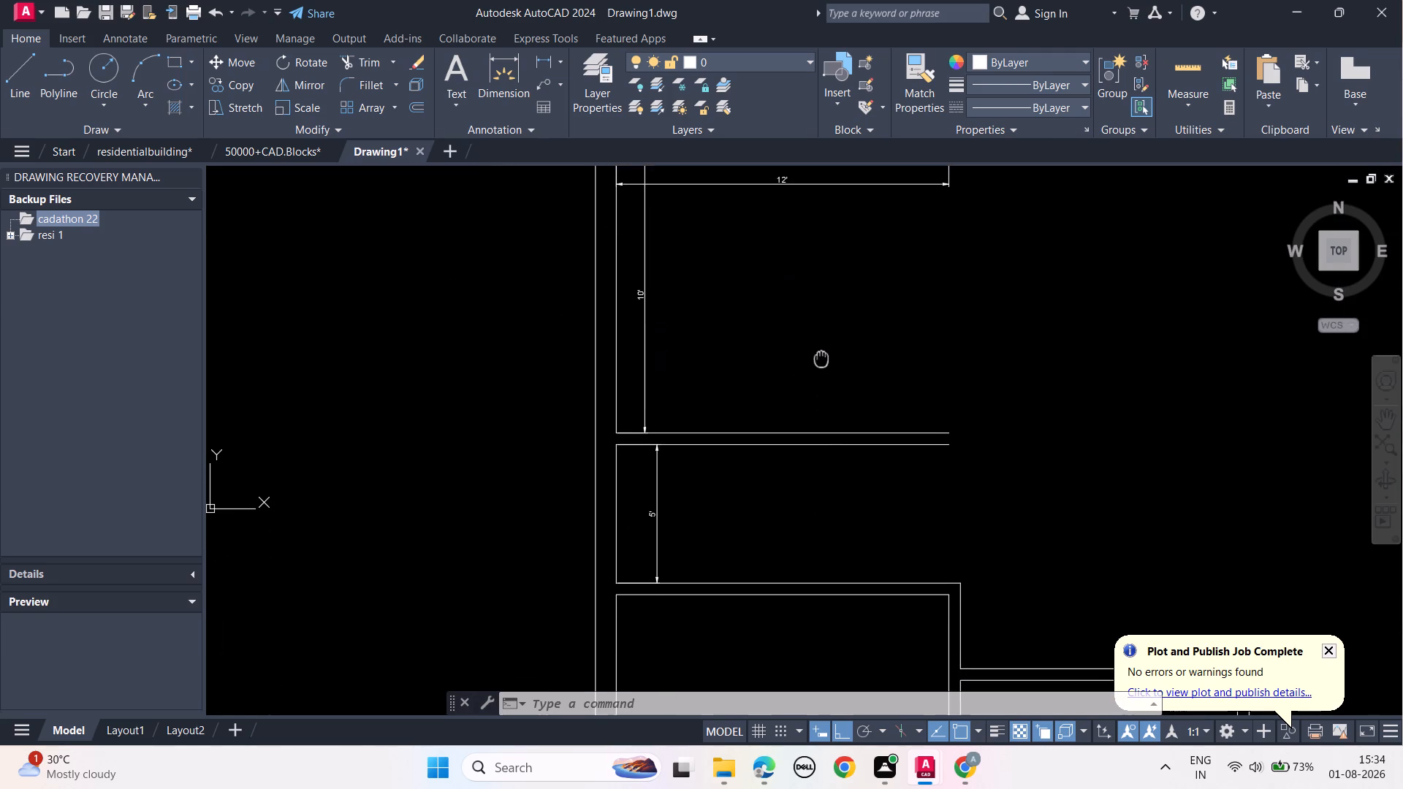
{"action": "middle_click_drag", "start_coordinate": [821, 357], "coordinate": [821, 356]}
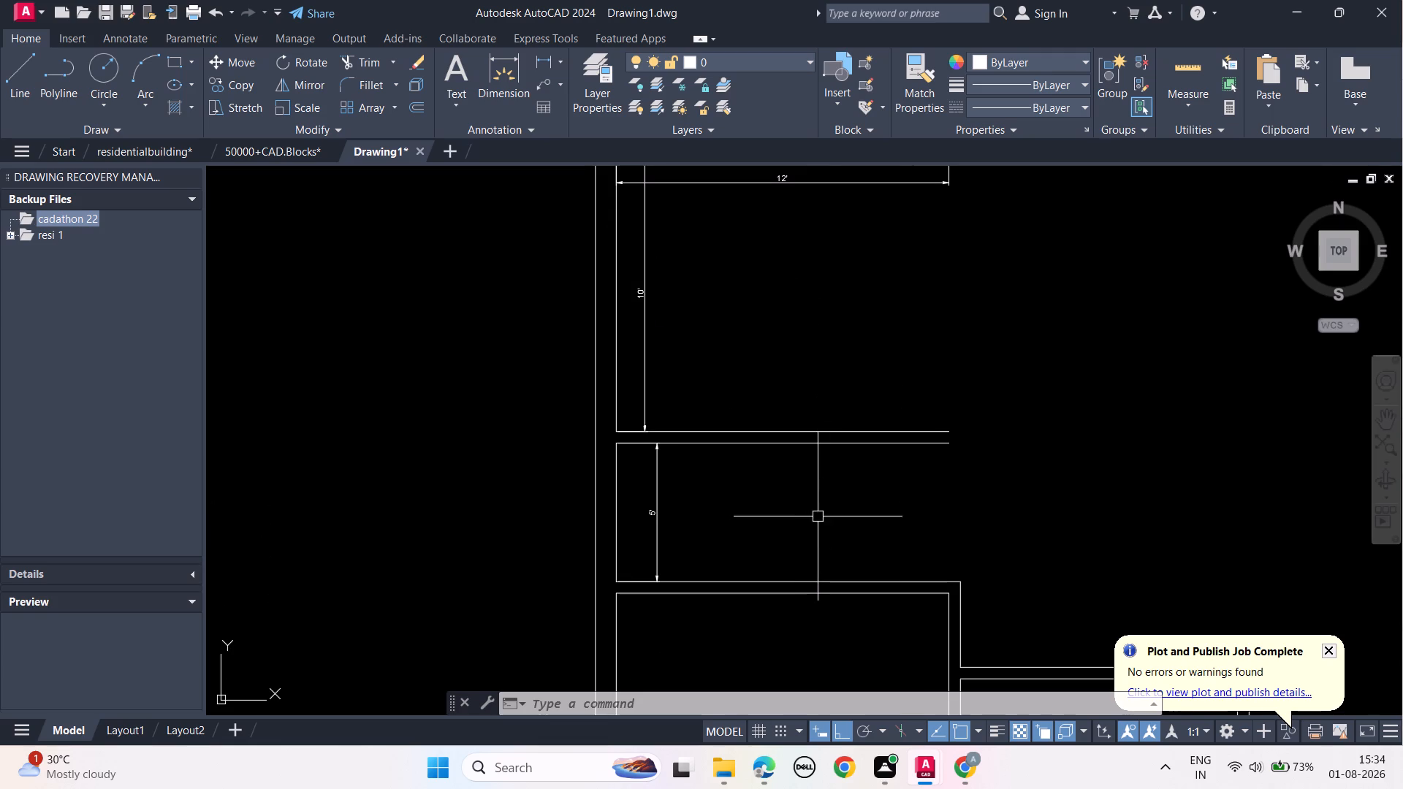
{"action": "middle_click_drag", "start_coordinate": [813, 535], "coordinate": [818, 450]}
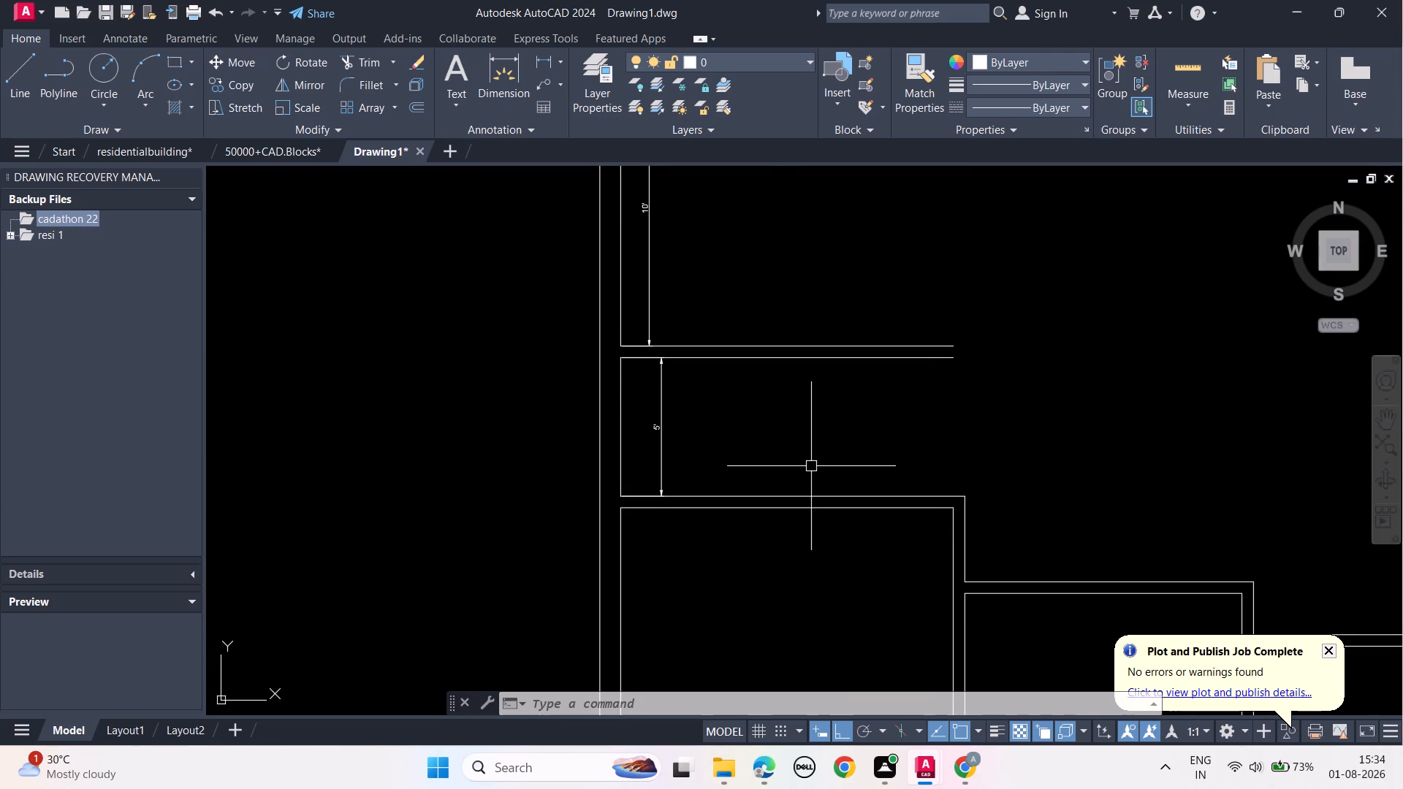
{"action": "middle_click_drag", "start_coordinate": [791, 461], "coordinate": [769, 475]}
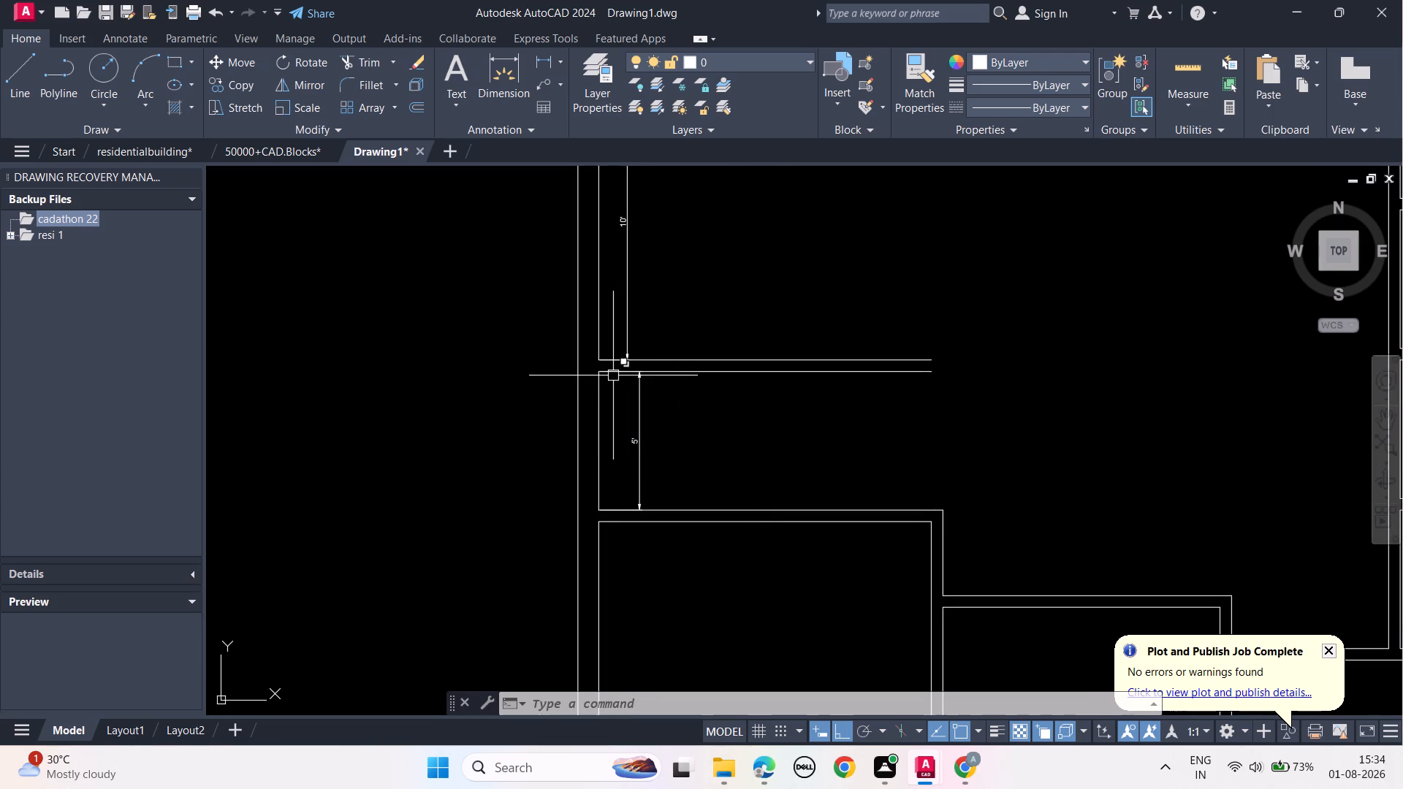
{"action": "scroll", "coordinate": [613, 376], "scroll_direction": "up", "scroll_amount": 1}
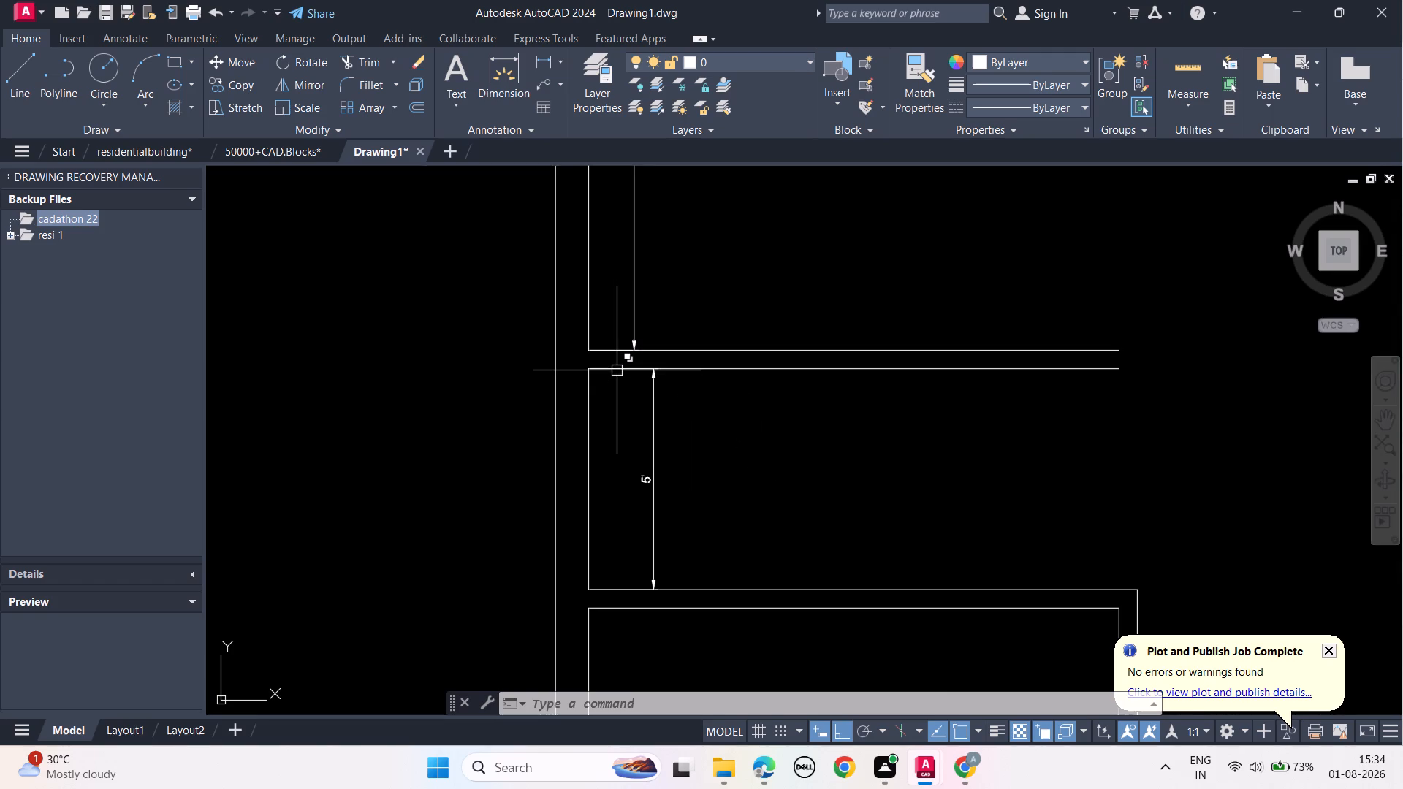
{"action": "left_click", "coordinate": [617, 370]}
{"action": "key", "text": "Escape"}
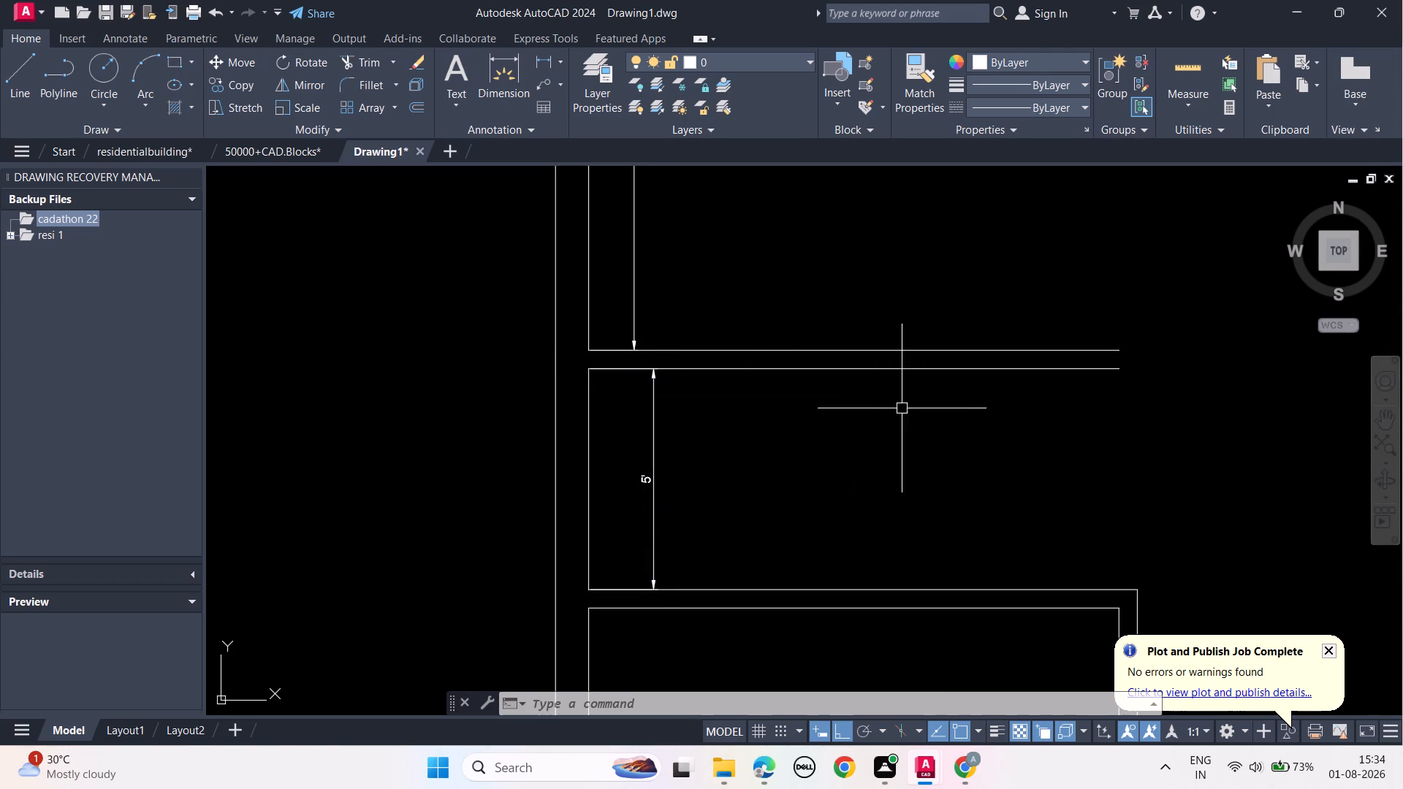
{"action": "left_click", "coordinate": [884, 368]}
{"action": "key", "text": "Delete"}
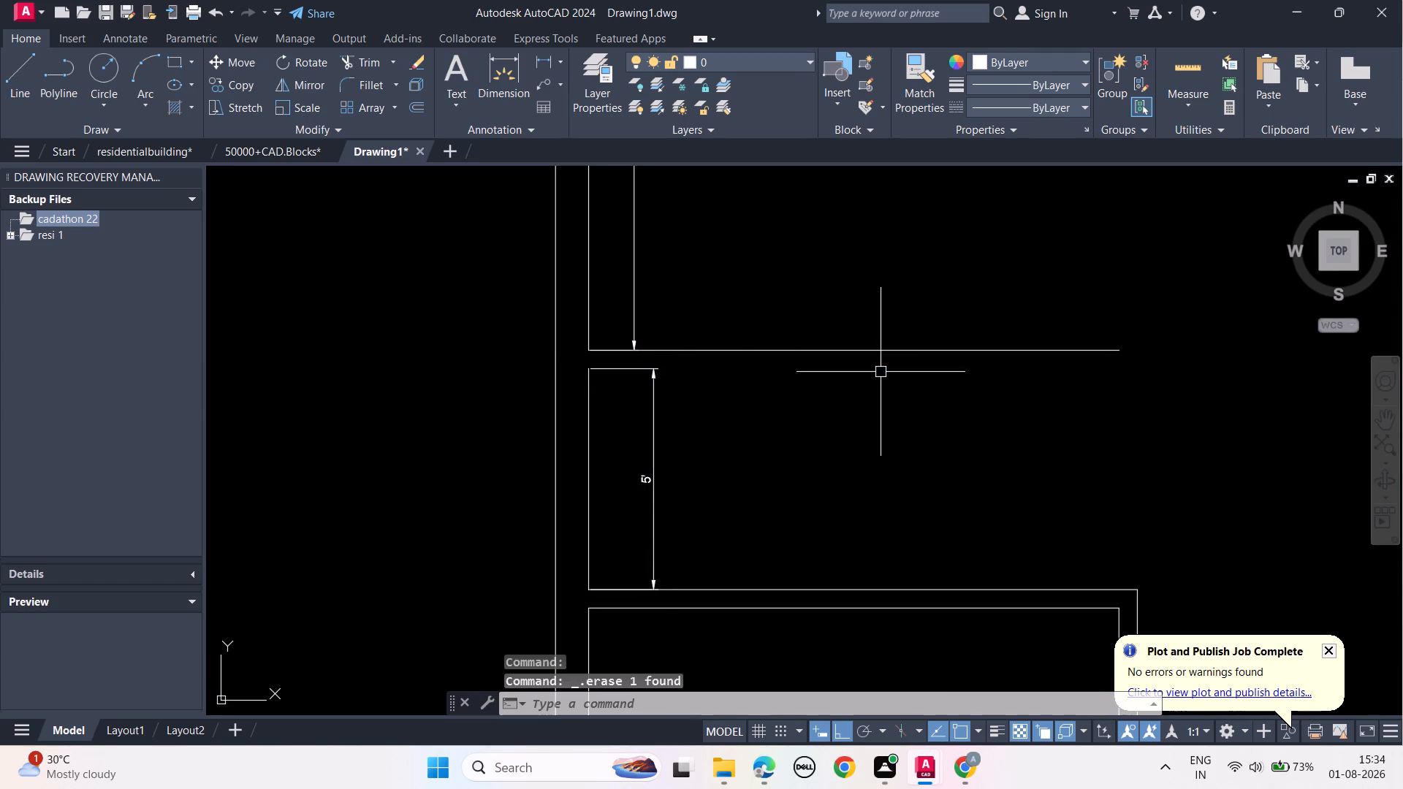
{"action": "left_click", "coordinate": [875, 347]}
{"action": "key", "text": "Delete"}
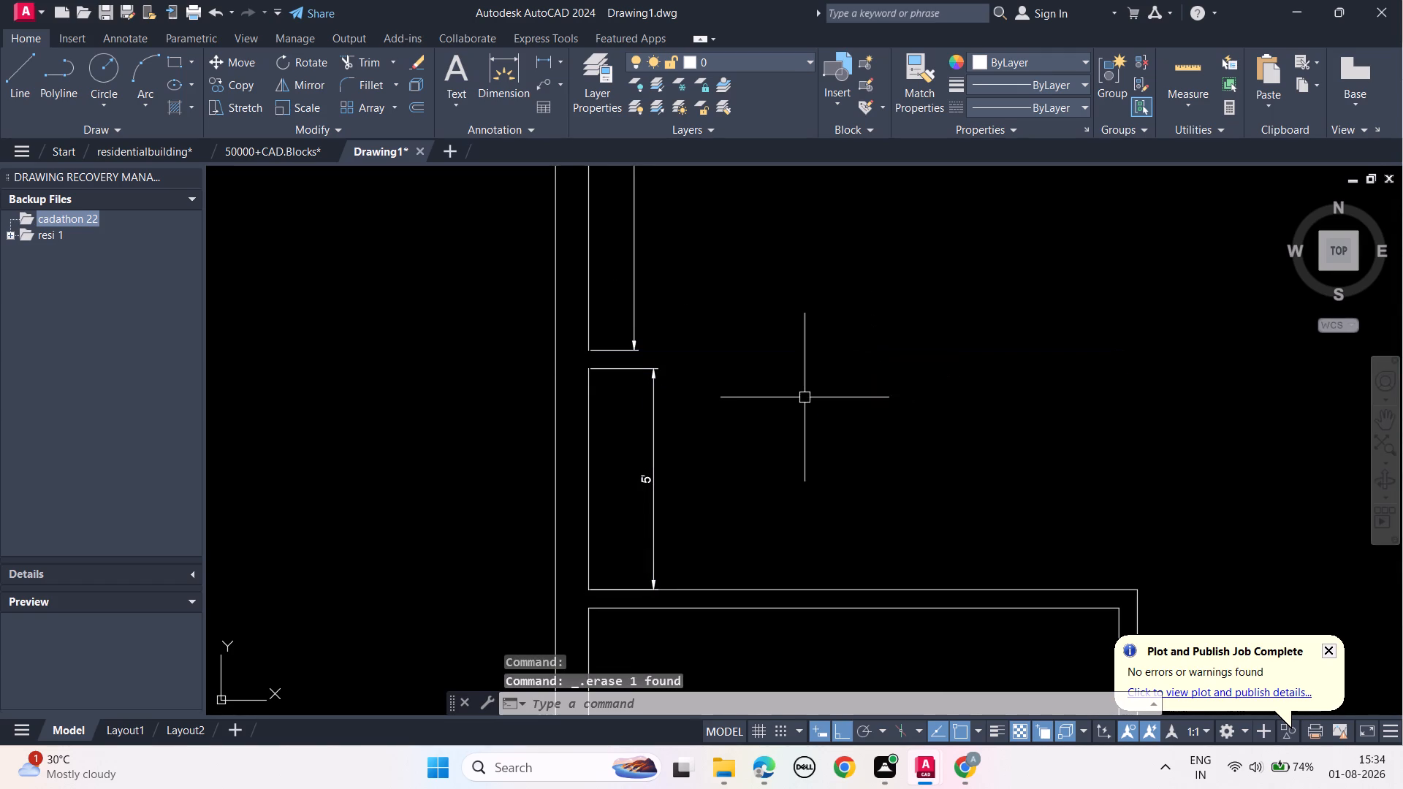
Draw a 10' horizontal line from the top of the 5' storey's inner wall line as the slab's new underside.
{"action": "type", "text": "l"}
{"action": "key", "text": "space"}
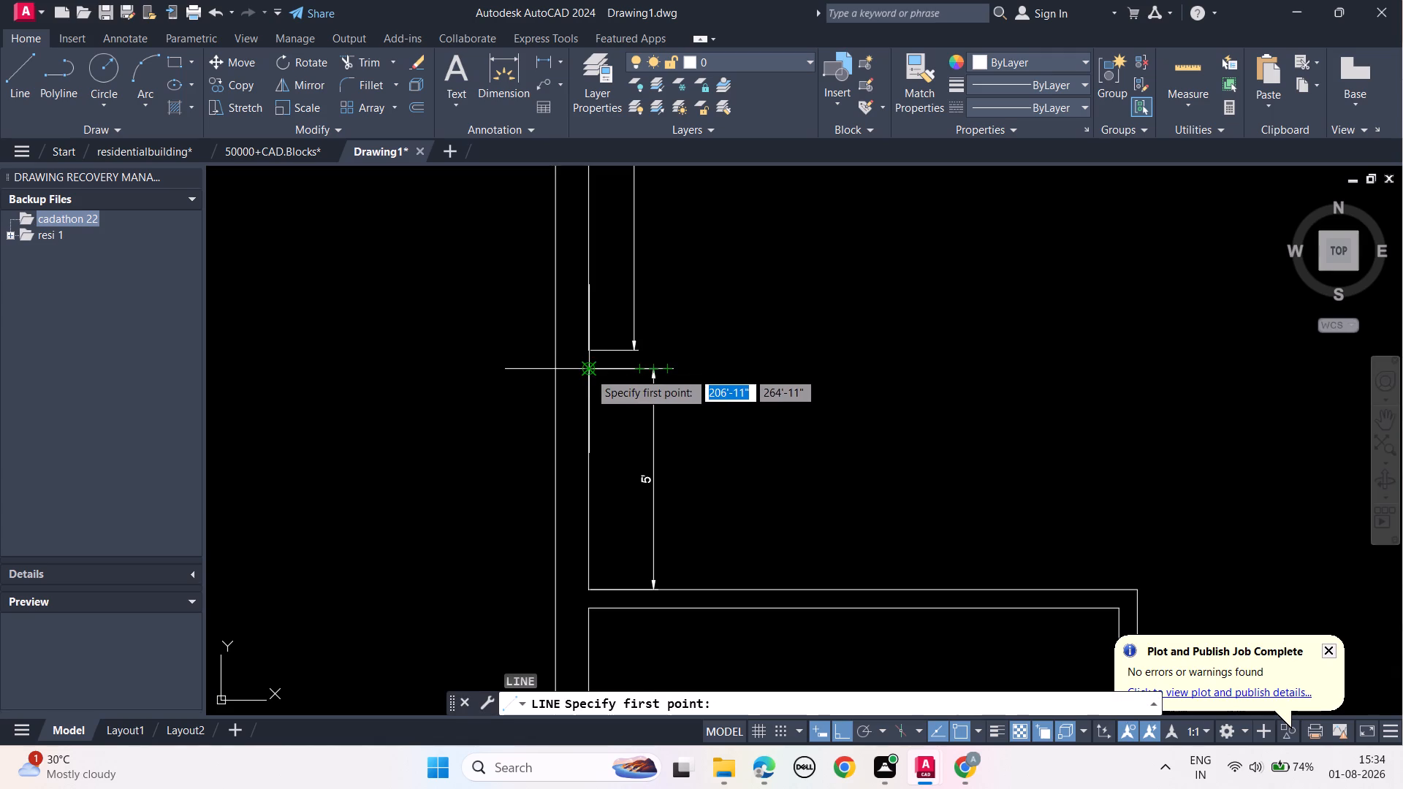
{"action": "left_click", "coordinate": [589, 372]}
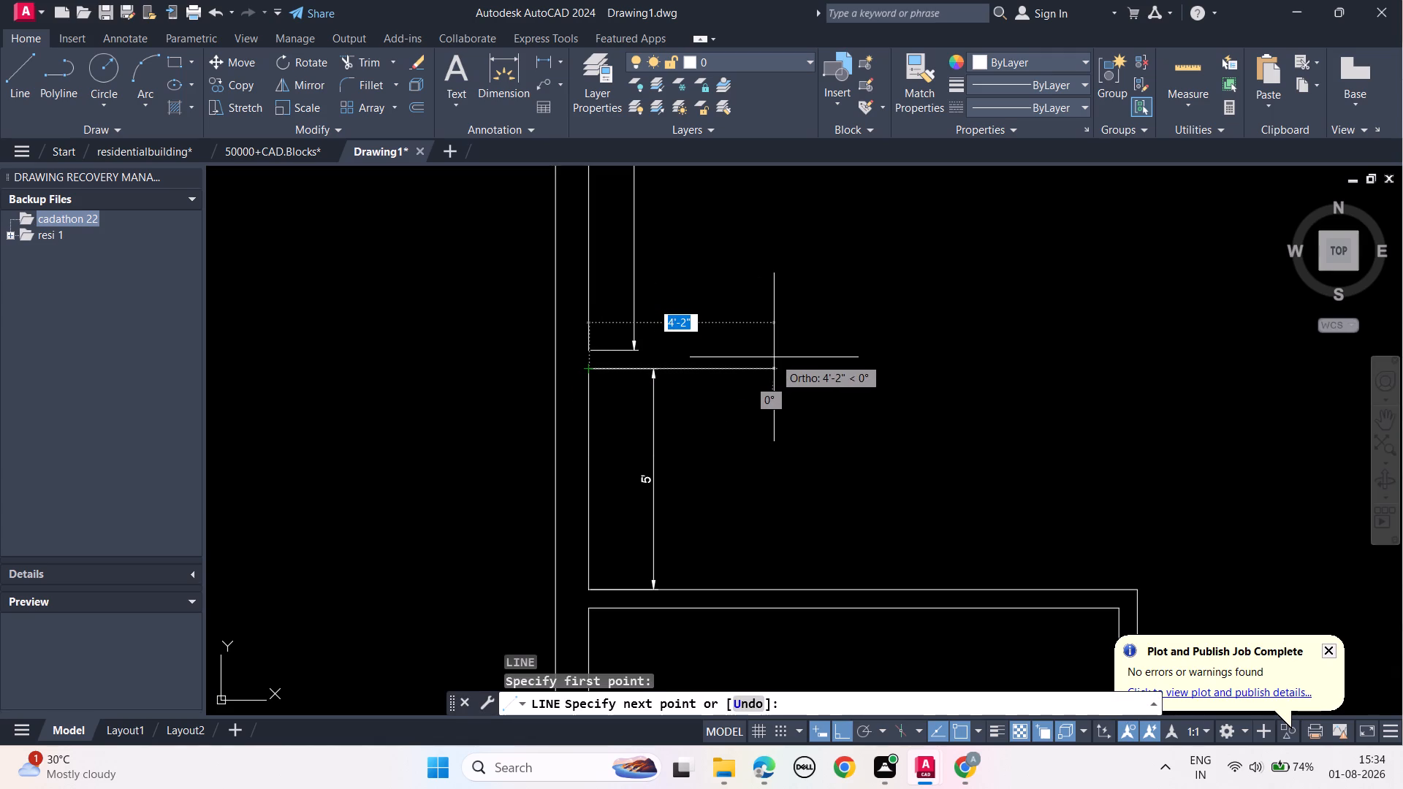
{"action": "type", "text": "10'"}
{"action": "key", "text": "Return"}
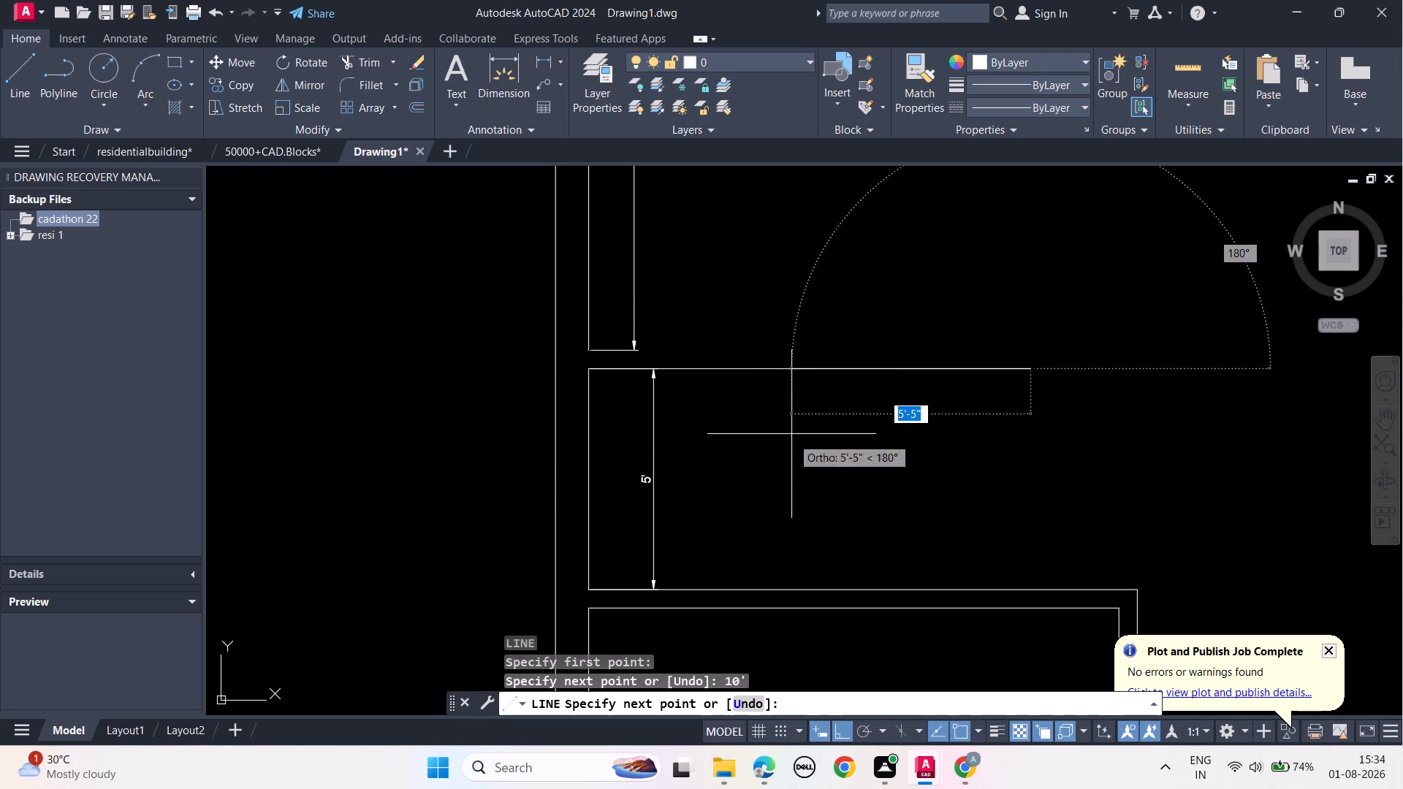
{"action": "key", "text": "Escape"}
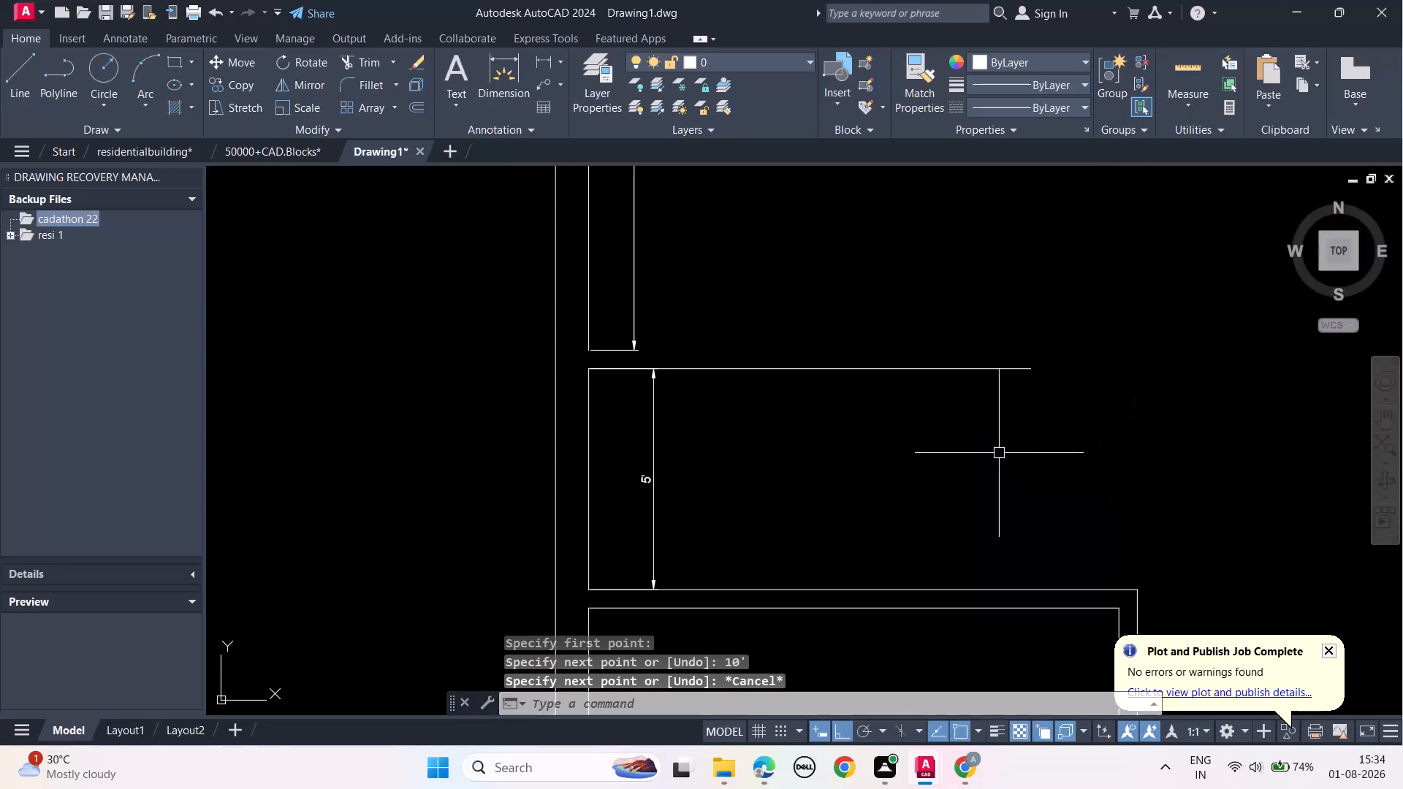
Offset the new 10' slab line 5" upward to form the slab's top edge.
{"action": "left_click", "coordinate": [888, 366]}
{"action": "type", "text": "off"}
{"action": "left_click", "coordinate": [938, 405]}
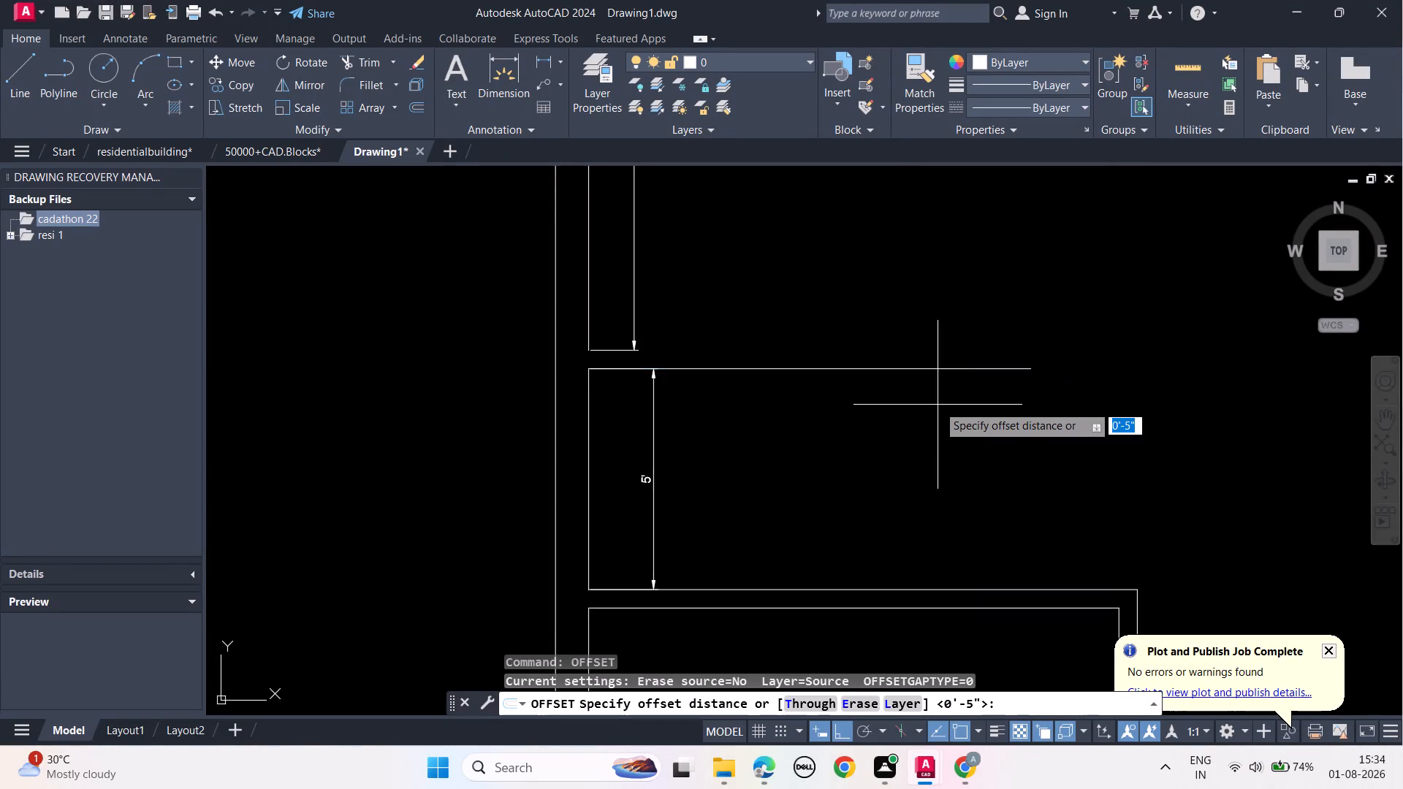
{"action": "type", "text": "5\""}
{"action": "key", "text": "Return"}
{"action": "left_click", "coordinate": [893, 328]}
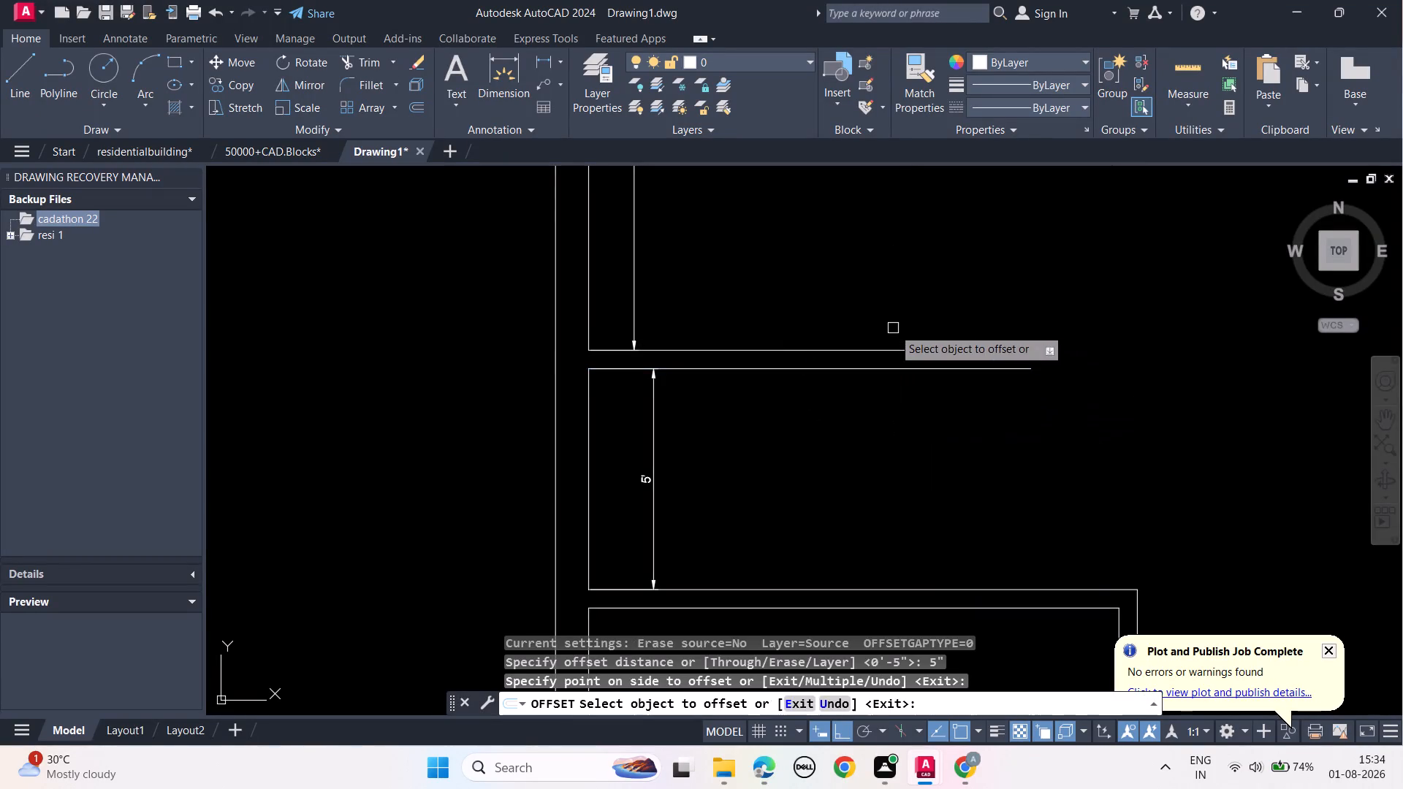
{"action": "key", "text": "Escape"}
{"action": "key", "text": "Escape"}
{"action": "key", "text": "Escape"}
{"action": "key", "text": "Escape"}
Dimension the redrawn slab's underside horizontally, placing the dimension below it inside the 5' storey.
{"action": "middle_click_drag", "start_coordinate": [889, 322], "coordinate": [881, 404]}
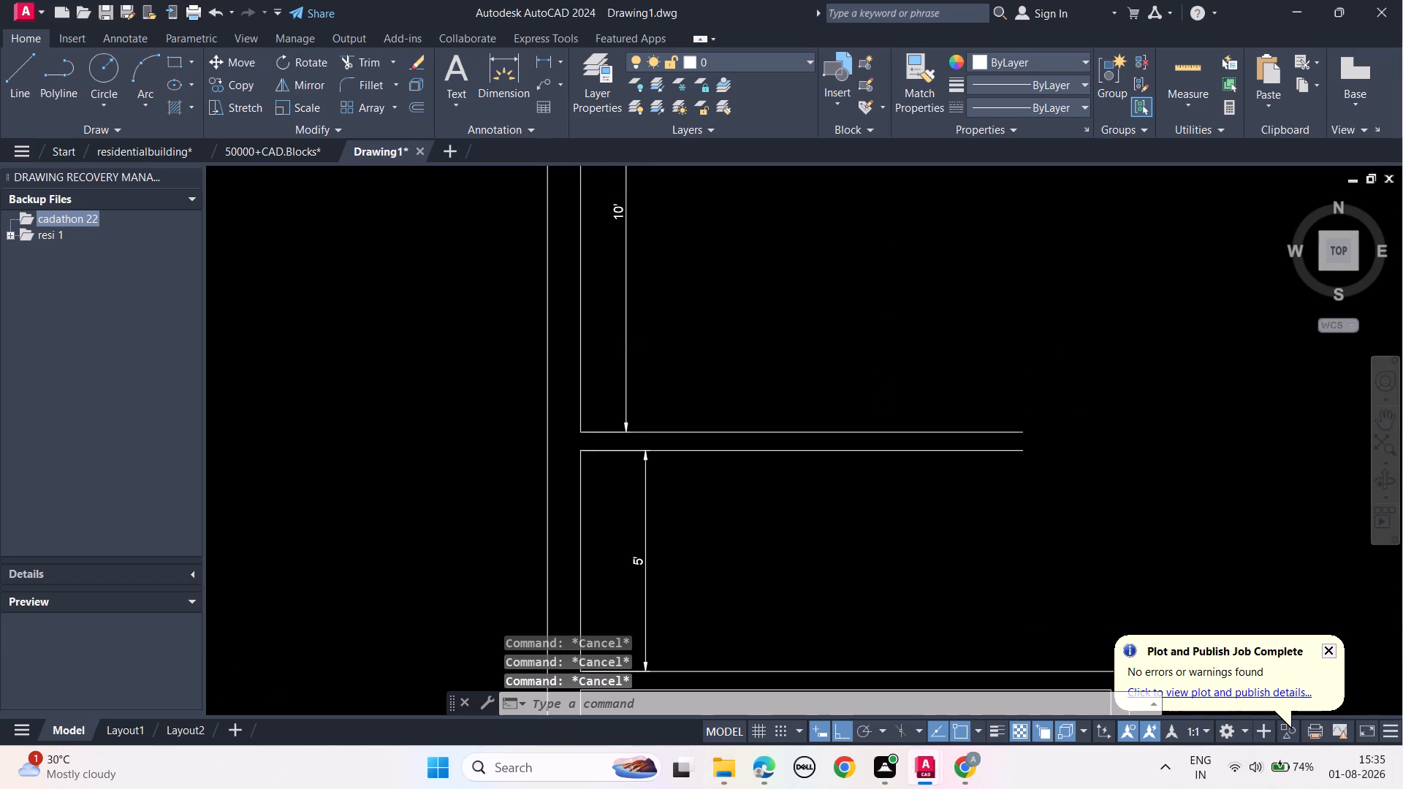
{"action": "left_click_drag", "start_coordinate": [503, 75], "coordinate": [501, 83]}
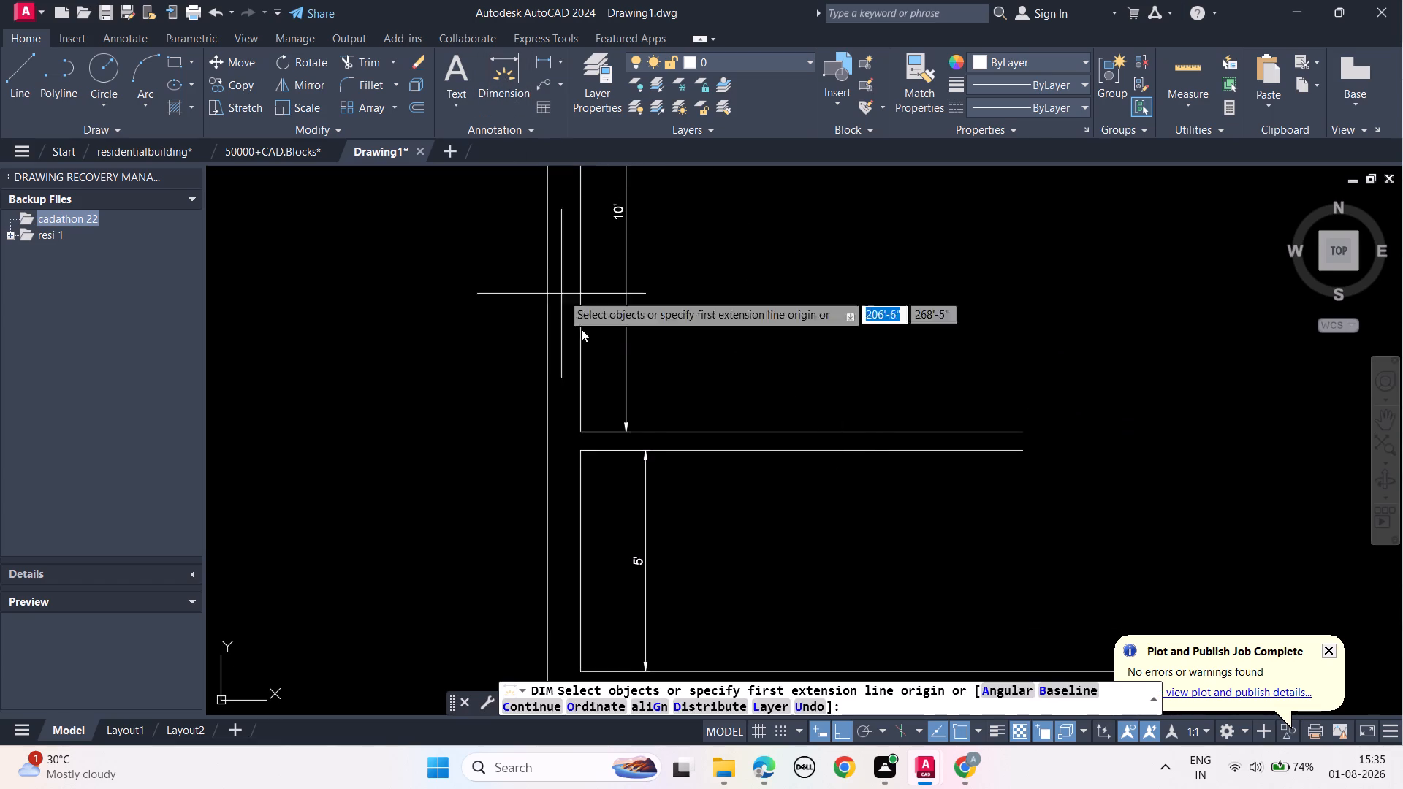
{"action": "left_click", "coordinate": [697, 451]}
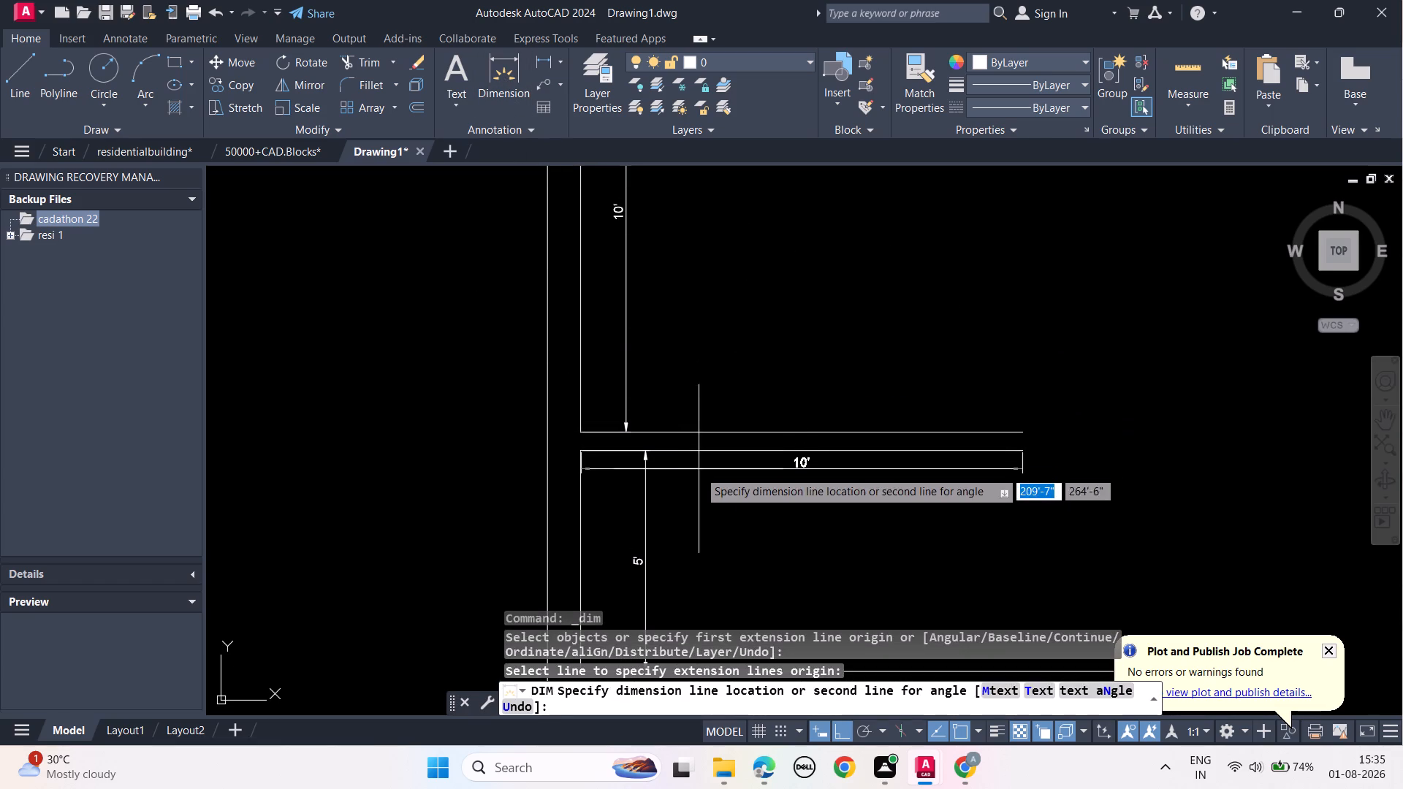
{"action": "left_click", "coordinate": [694, 512]}
{"action": "key", "text": "Escape"}
{"action": "key", "text": "Escape"}
{"action": "key", "text": "Escape"}
{"action": "key", "text": "Escape"}
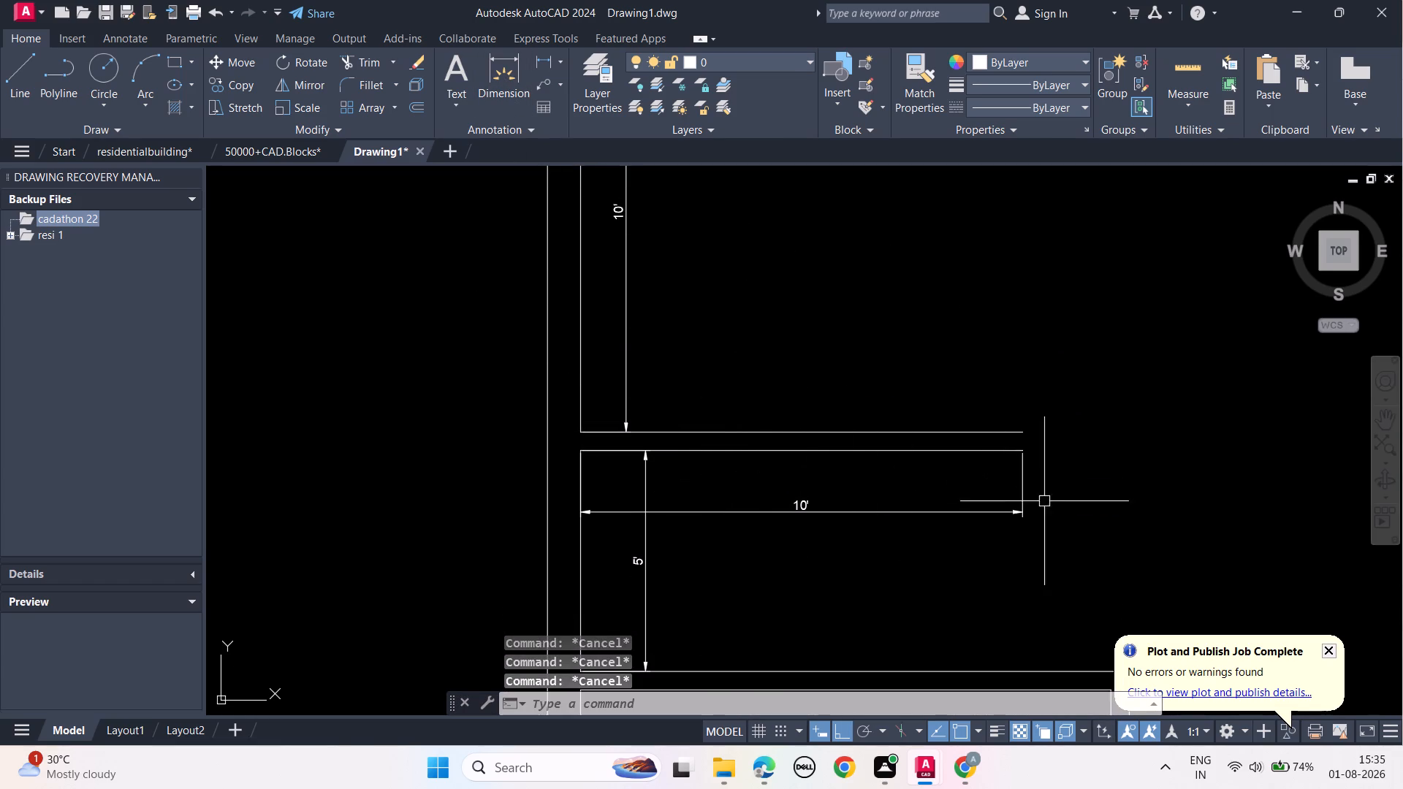
Examine the left tower's slabs above the 5' and 10' storeys and compare their lengths with the neighbouring rooms.
{"action": "middle_click_drag", "start_coordinate": [1075, 508], "coordinate": [952, 392]}
{"action": "middle_click_drag", "start_coordinate": [678, 338], "coordinate": [674, 451]}
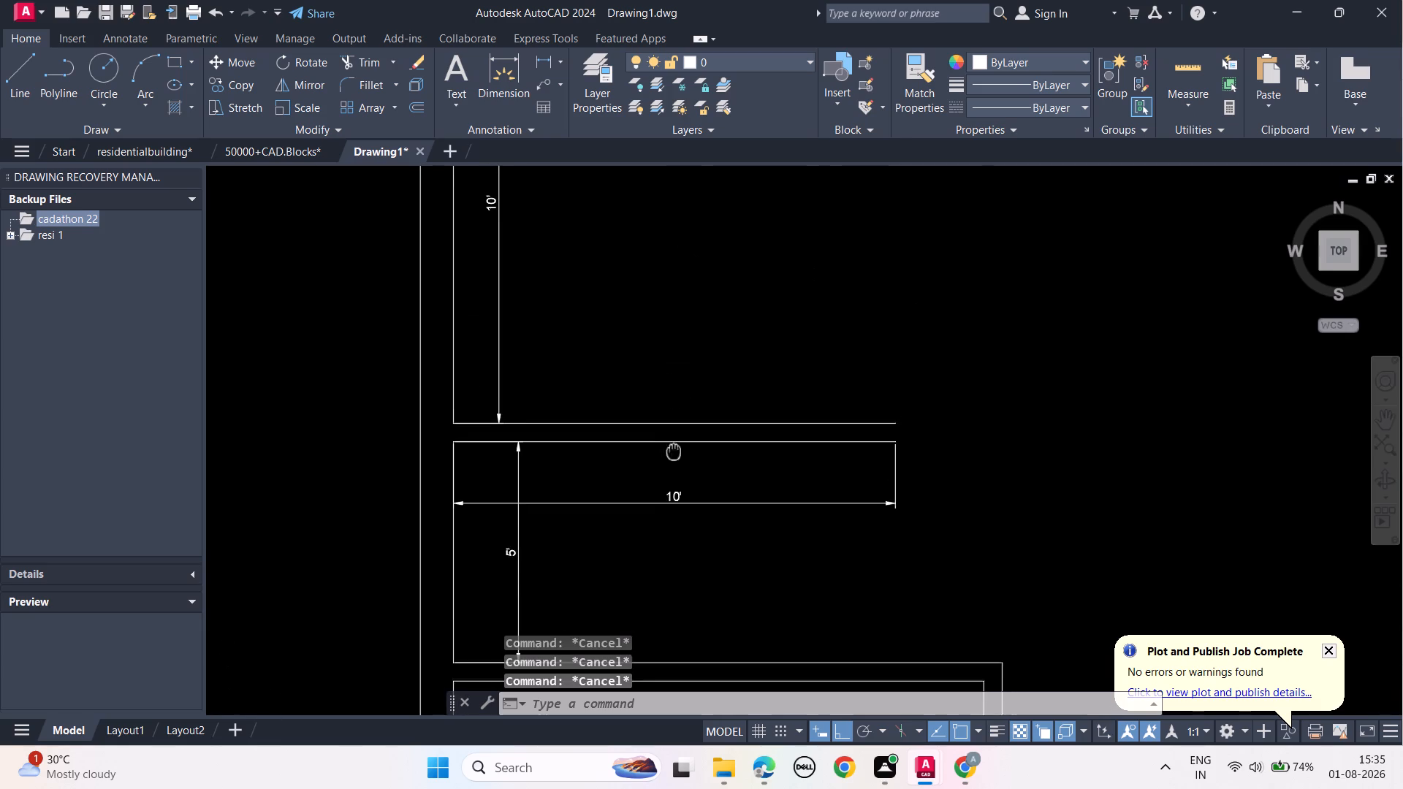
{"action": "middle_click_drag", "start_coordinate": [674, 451], "coordinate": [672, 465]}
{"action": "left_click", "coordinate": [655, 443]}
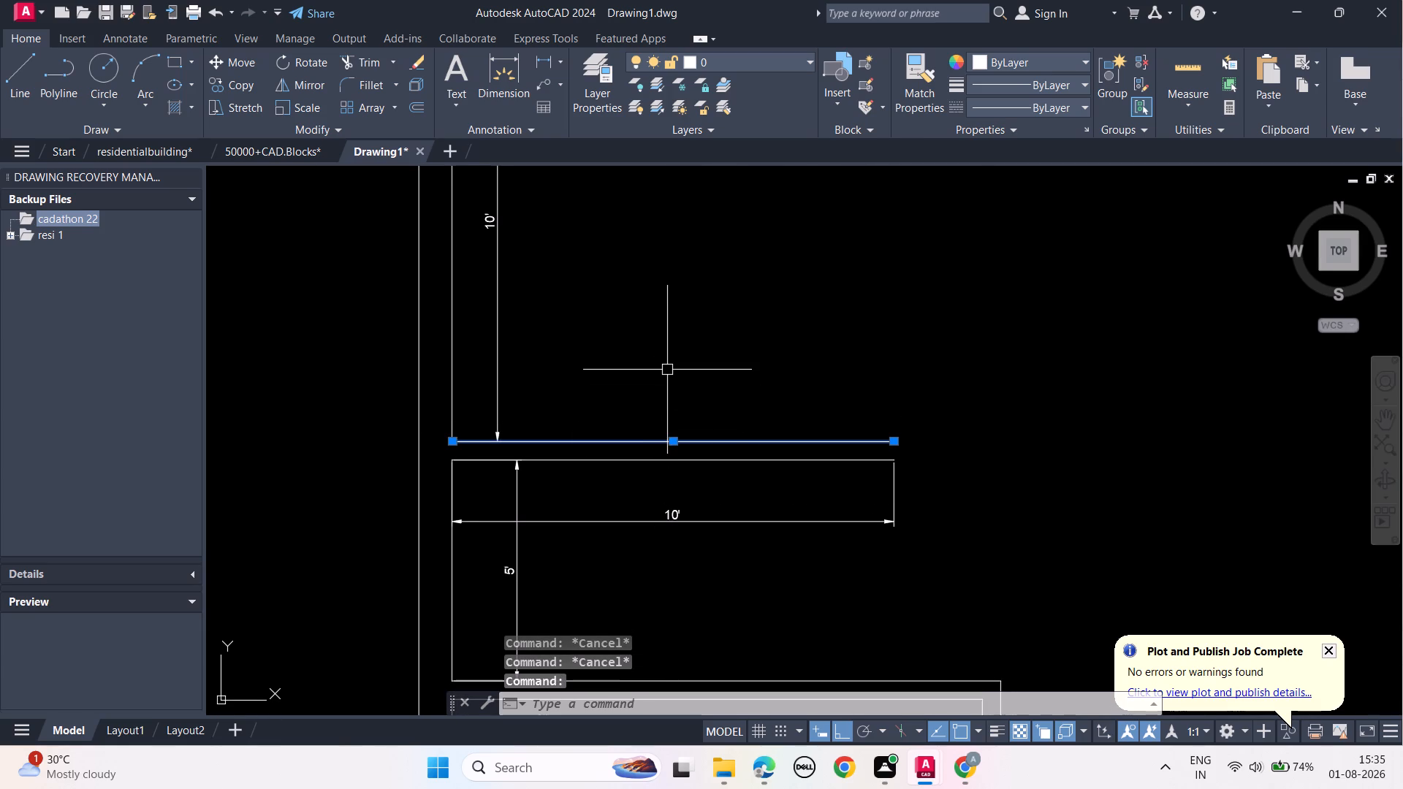
{"action": "middle_click_drag", "start_coordinate": [667, 369], "coordinate": [668, 541]}
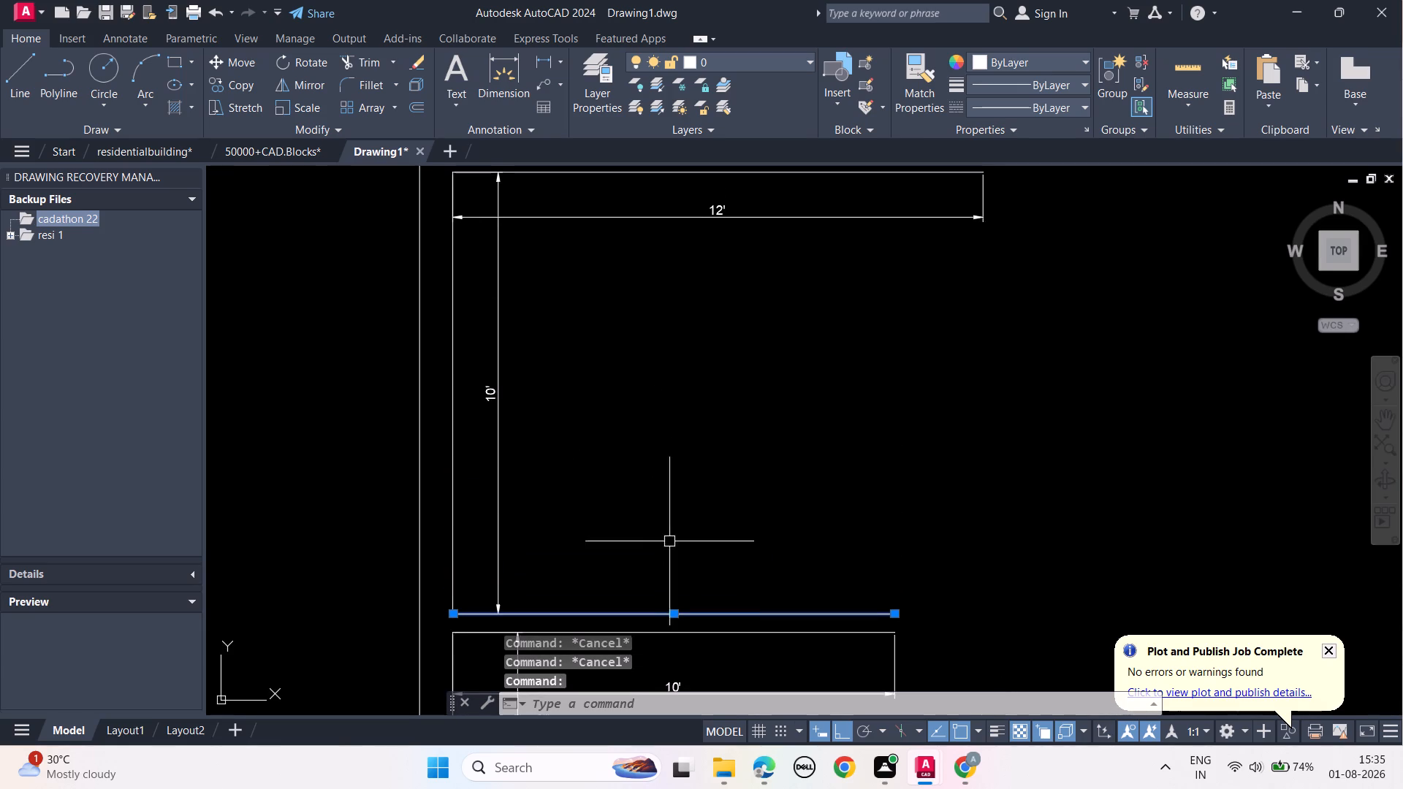
{"action": "middle_click_drag", "start_coordinate": [680, 519], "coordinate": [696, 430]}
{"action": "scroll", "coordinate": [683, 426], "scroll_direction": "down", "scroll_amount": 1}
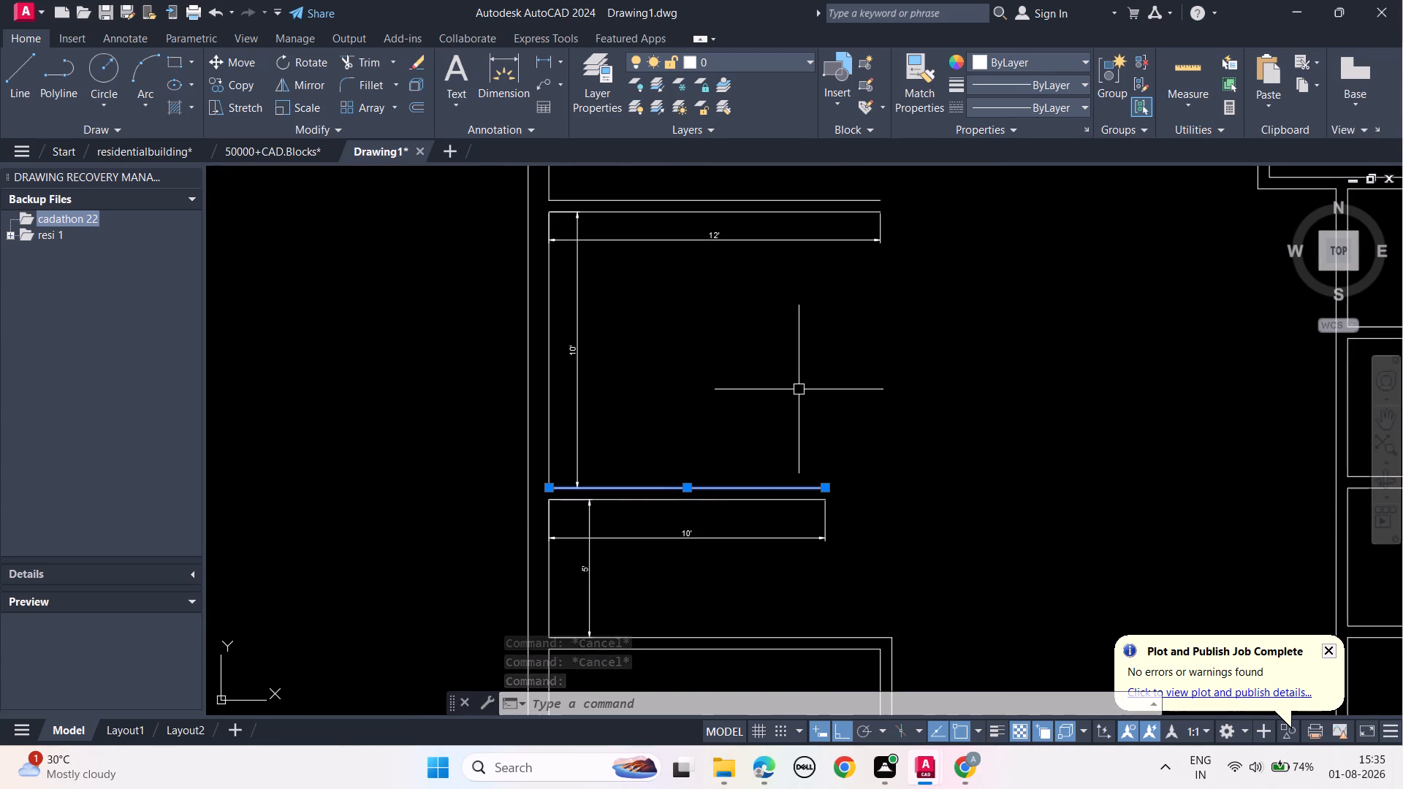
{"action": "key", "text": "Escape"}
{"action": "middle_click_drag", "start_coordinate": [799, 389], "coordinate": [796, 342]}
{"action": "scroll", "coordinate": [800, 376], "scroll_direction": "down", "scroll_amount": 1}
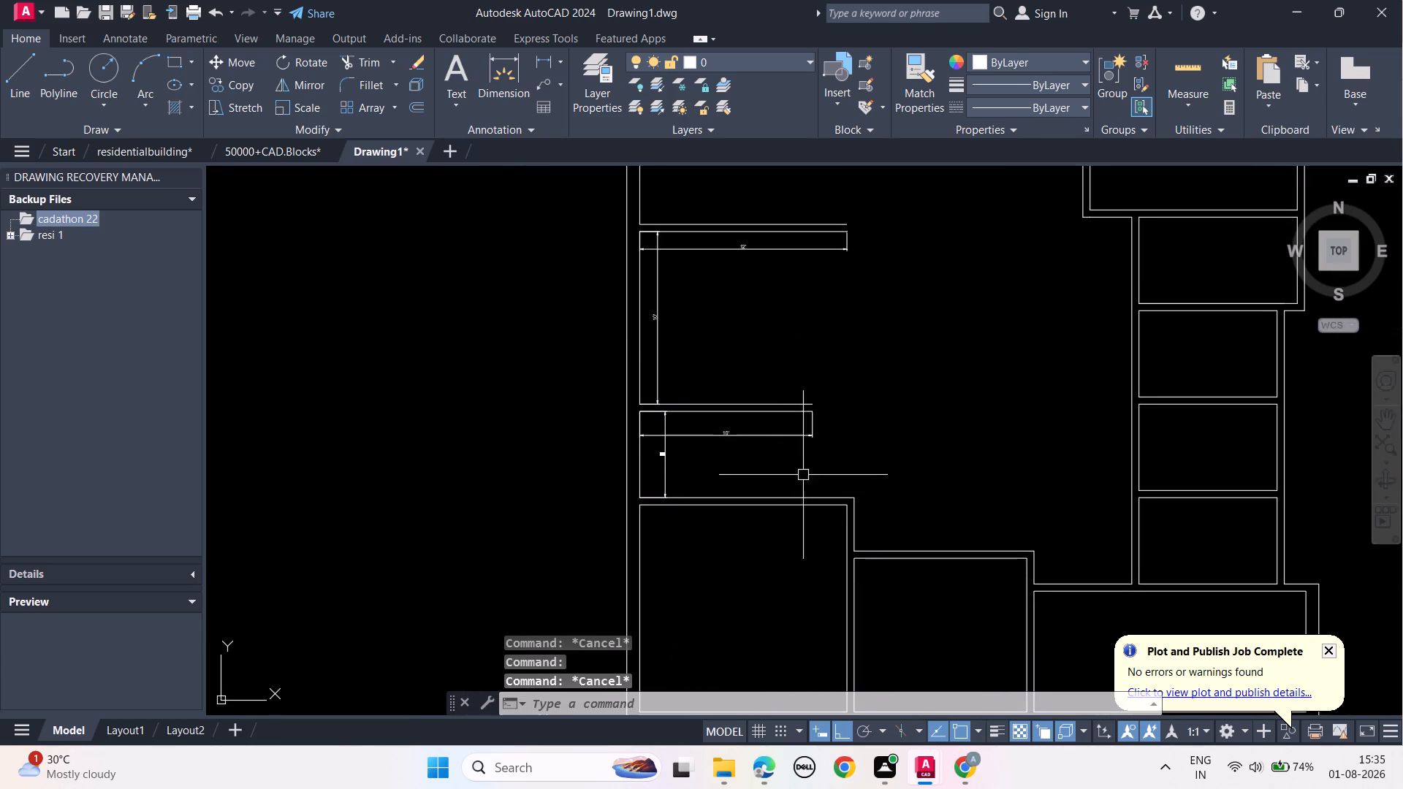
{"action": "middle_click_drag", "start_coordinate": [776, 479], "coordinate": [756, 353]}
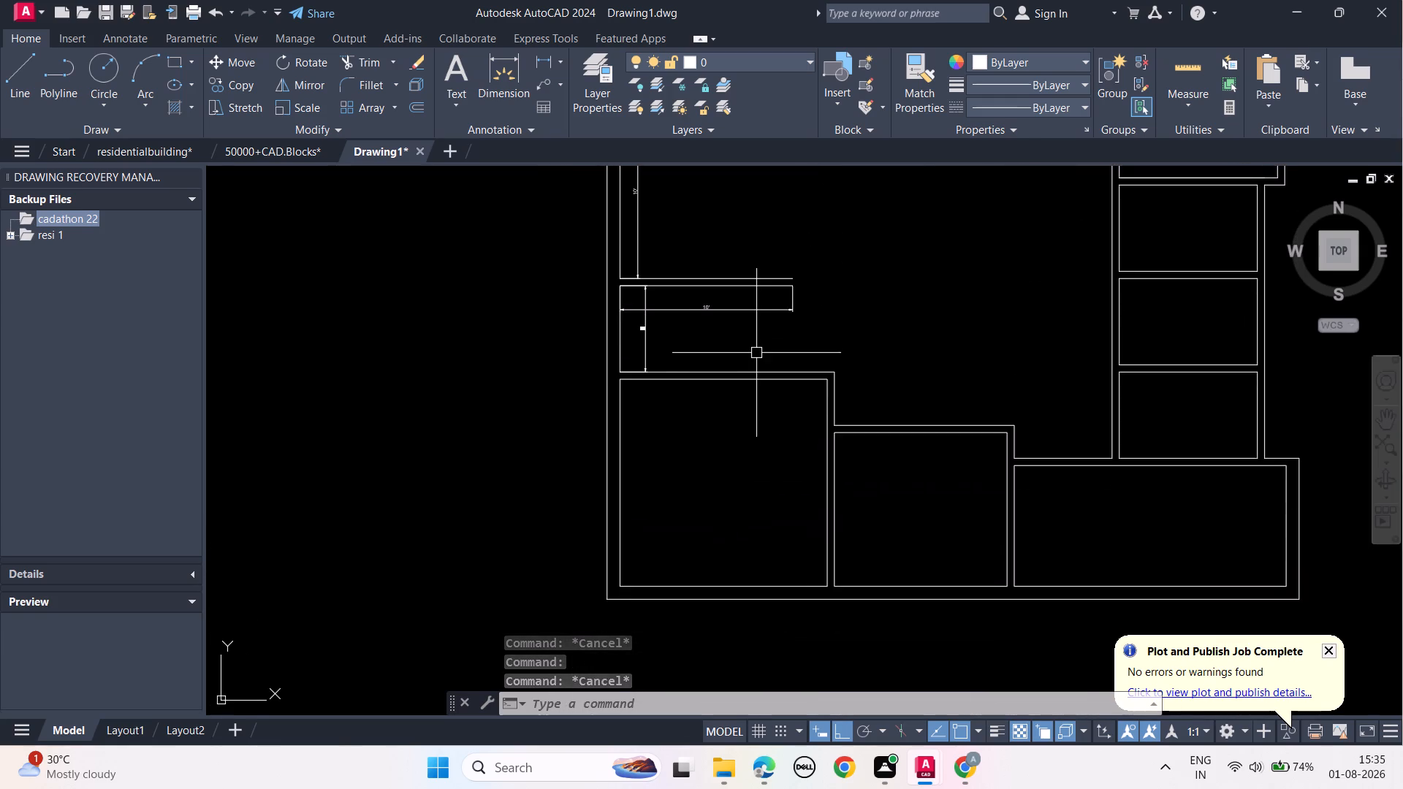
{"action": "middle_click_drag", "start_coordinate": [746, 365], "coordinate": [710, 536]}
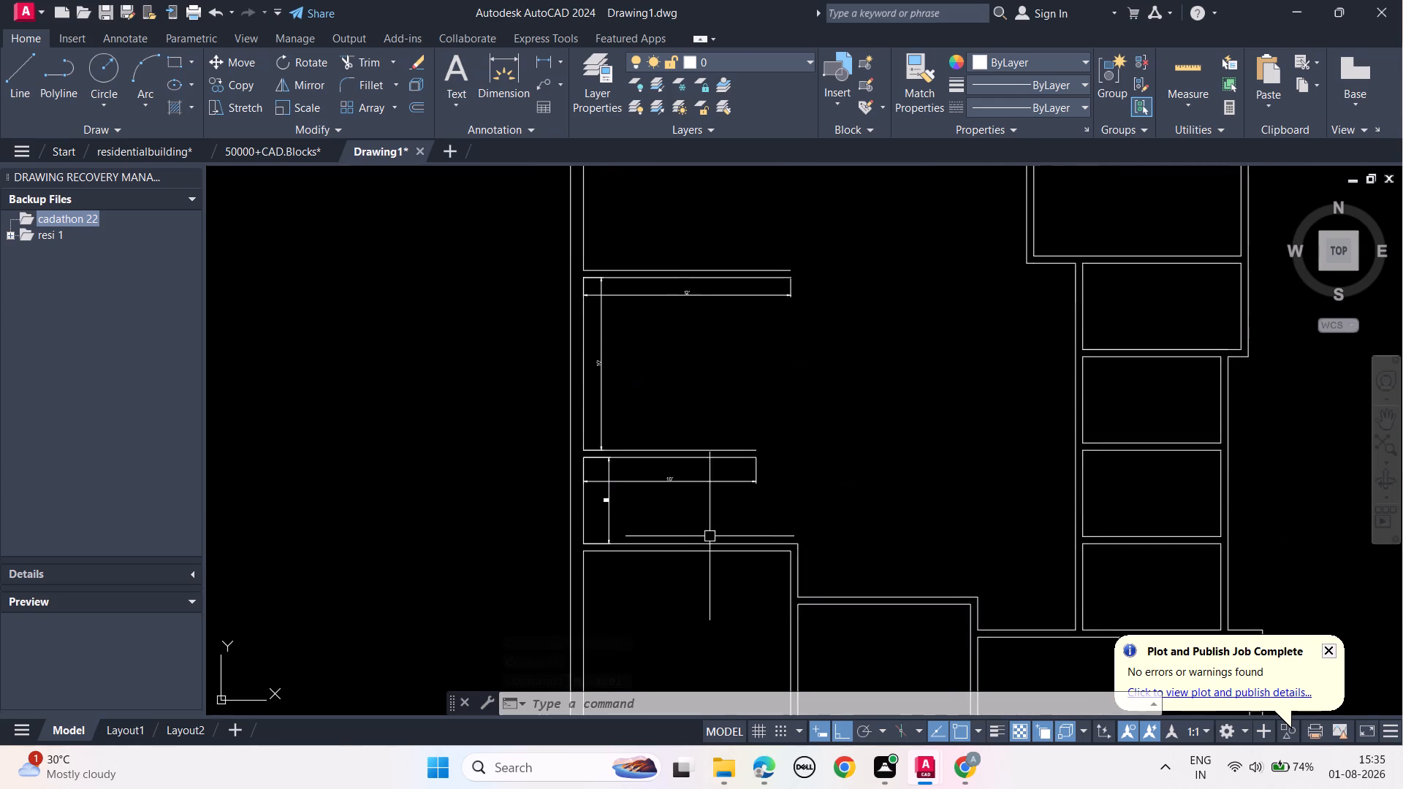
{"action": "scroll", "coordinate": [691, 517], "scroll_direction": "up", "scroll_amount": 2}
{"action": "middle_click_drag", "start_coordinate": [677, 492], "coordinate": [684, 579]}
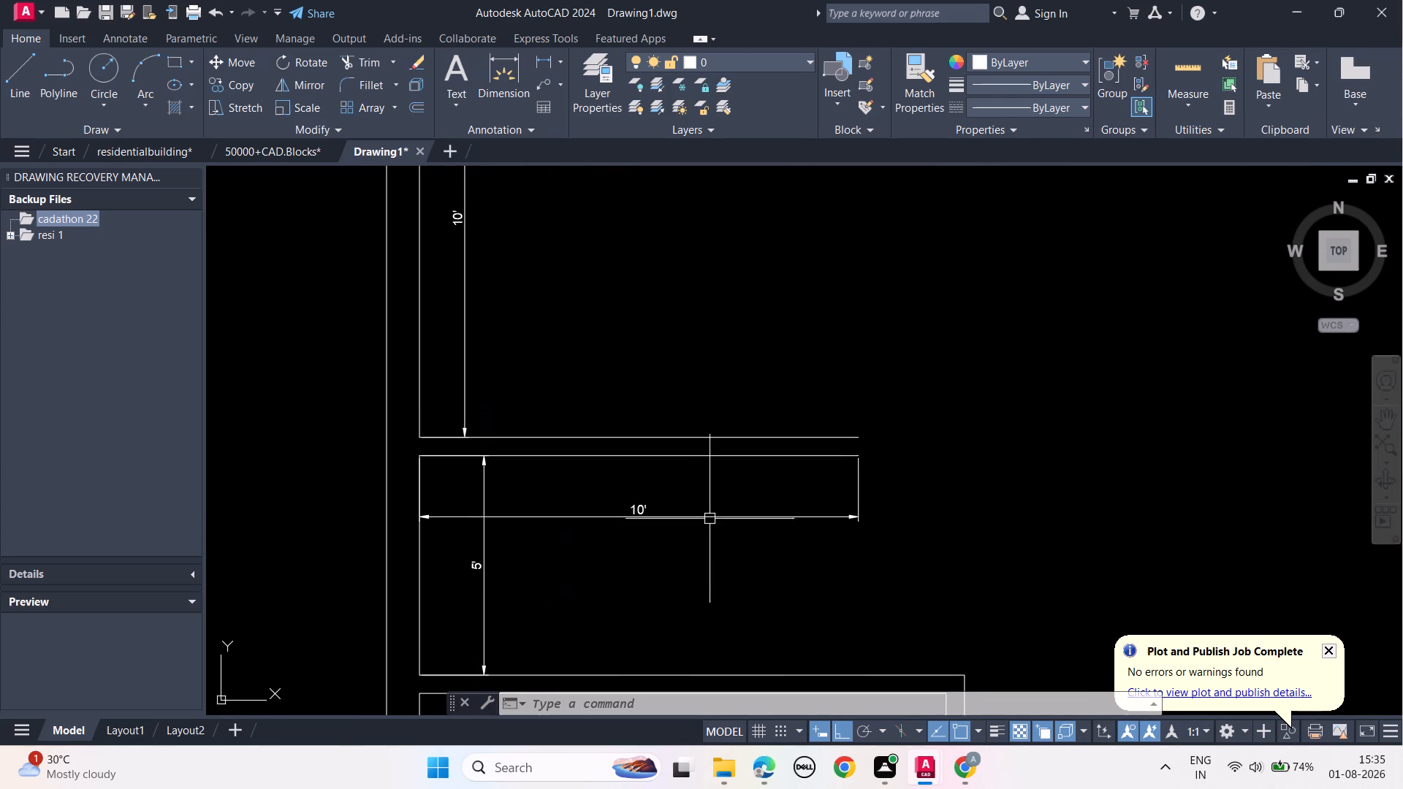
{"action": "middle_click_drag", "start_coordinate": [708, 527], "coordinate": [710, 693]}
{"action": "middle_click_drag", "start_coordinate": [709, 442], "coordinate": [695, 596]}
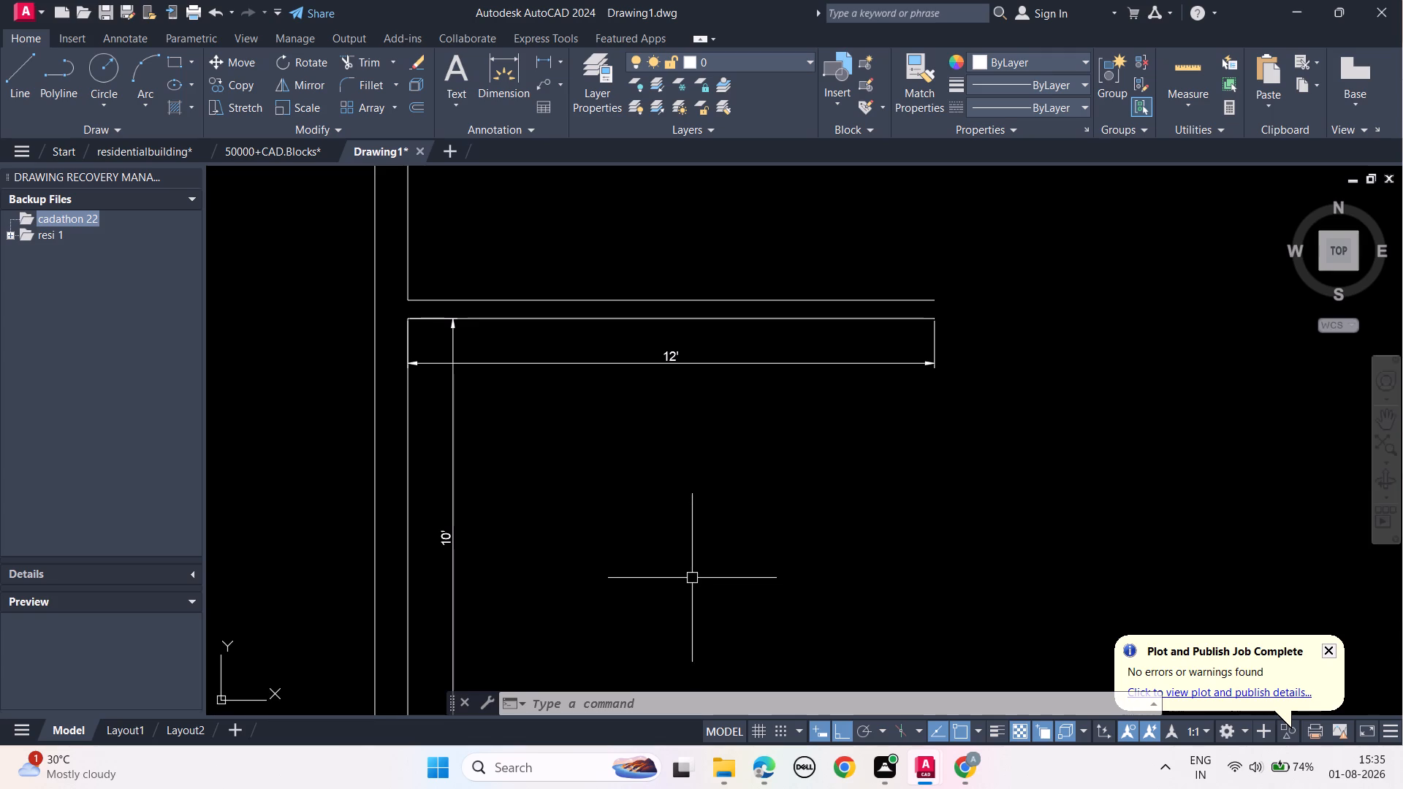
{"action": "scroll", "coordinate": [692, 578], "scroll_direction": "down", "scroll_amount": 1}
{"action": "middle_click_drag", "start_coordinate": [693, 572], "coordinate": [692, 424]}
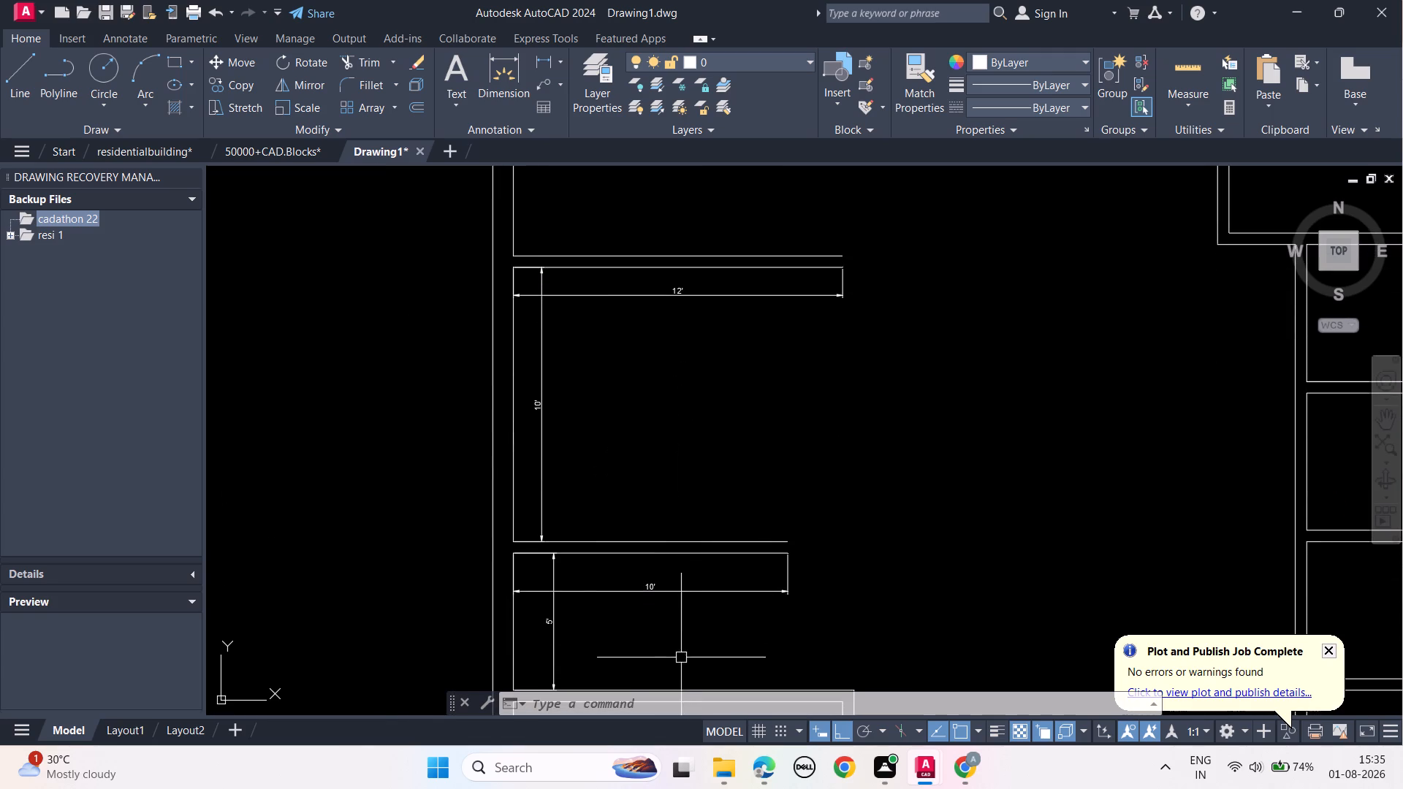
{"action": "middle_click_drag", "start_coordinate": [692, 438], "coordinate": [666, 513]}
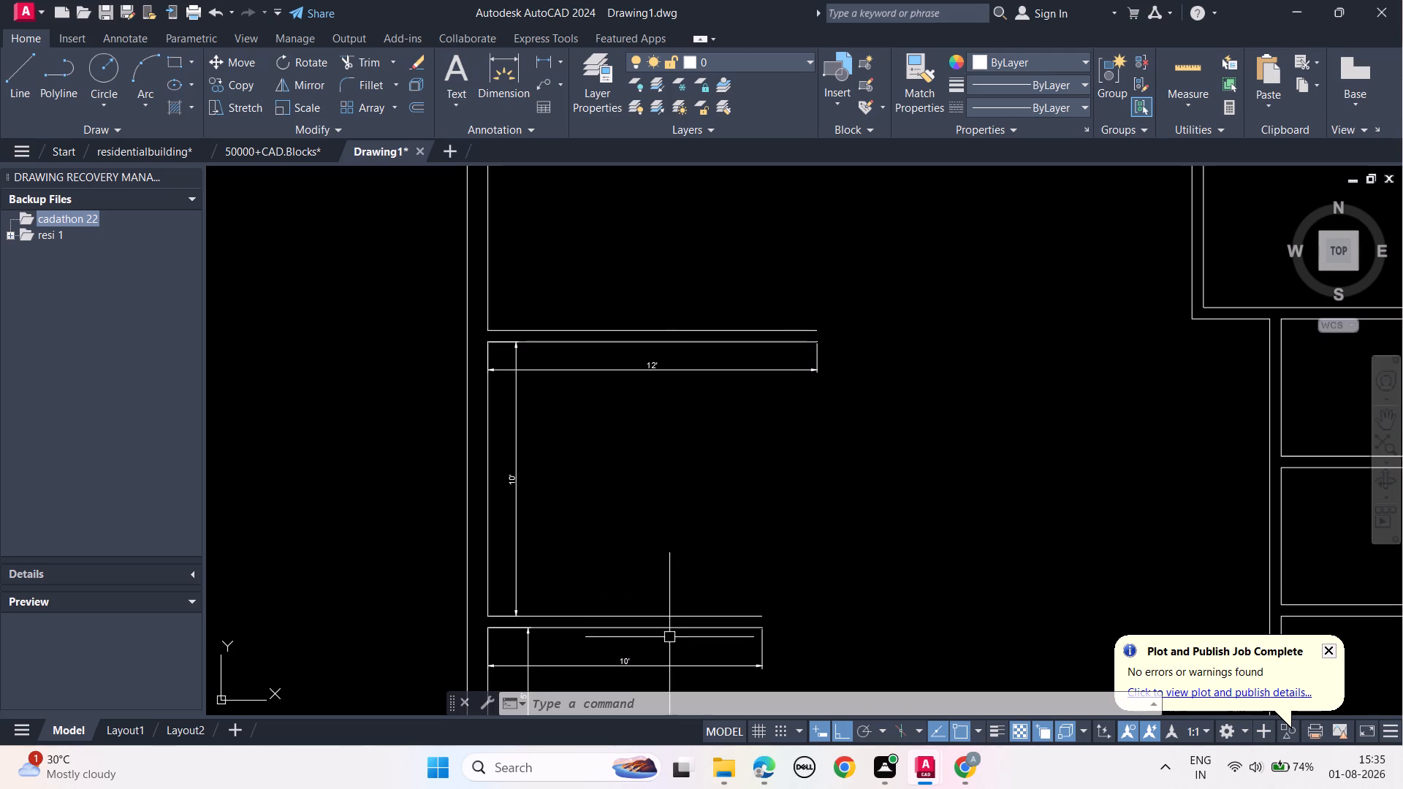
{"action": "middle_click_drag", "start_coordinate": [664, 561], "coordinate": [688, 503]}
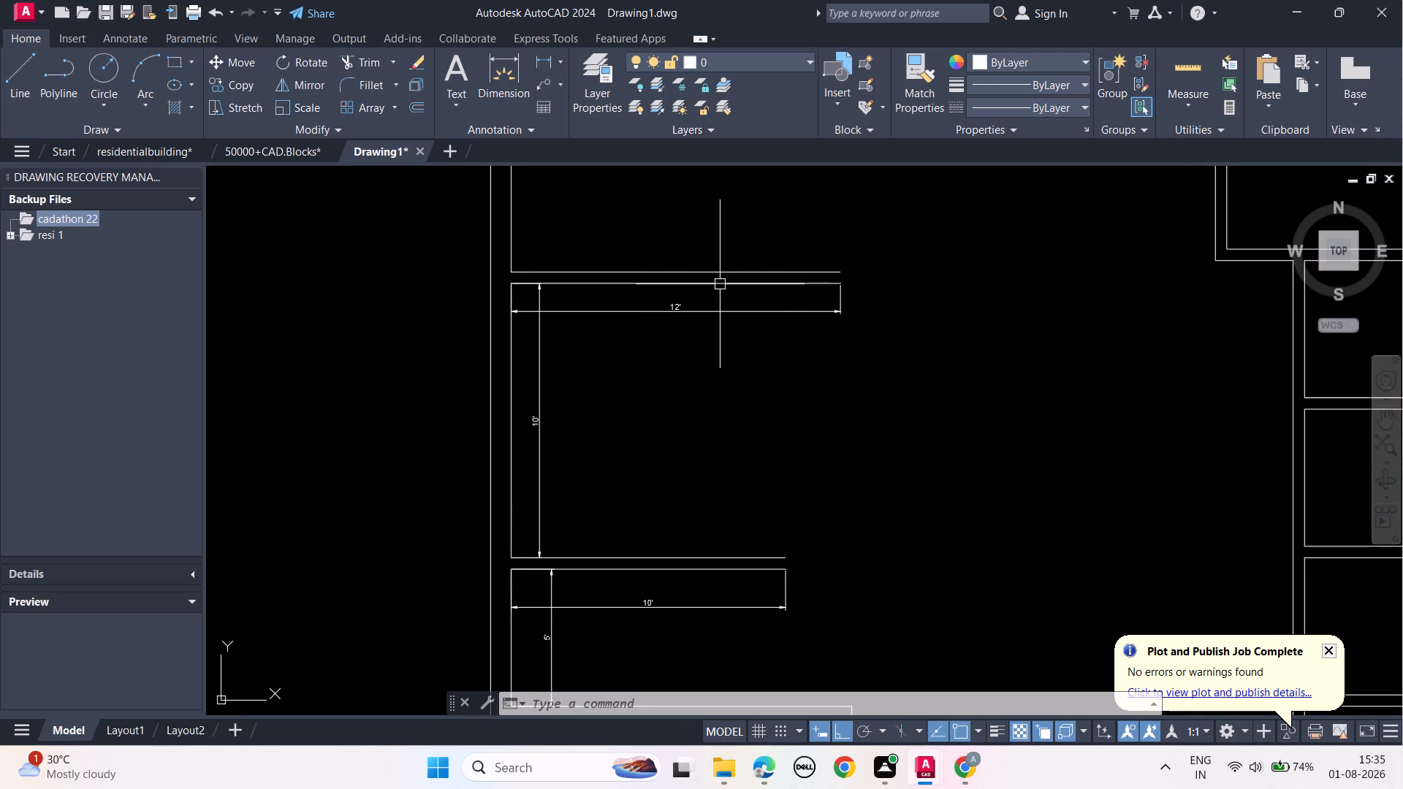
Erase the bottom and top edge lines of the 12' slab above the left tower's dimensioned 10' storey.
{"action": "left_click", "coordinate": [720, 284]}
{"action": "key", "text": "Delete"}
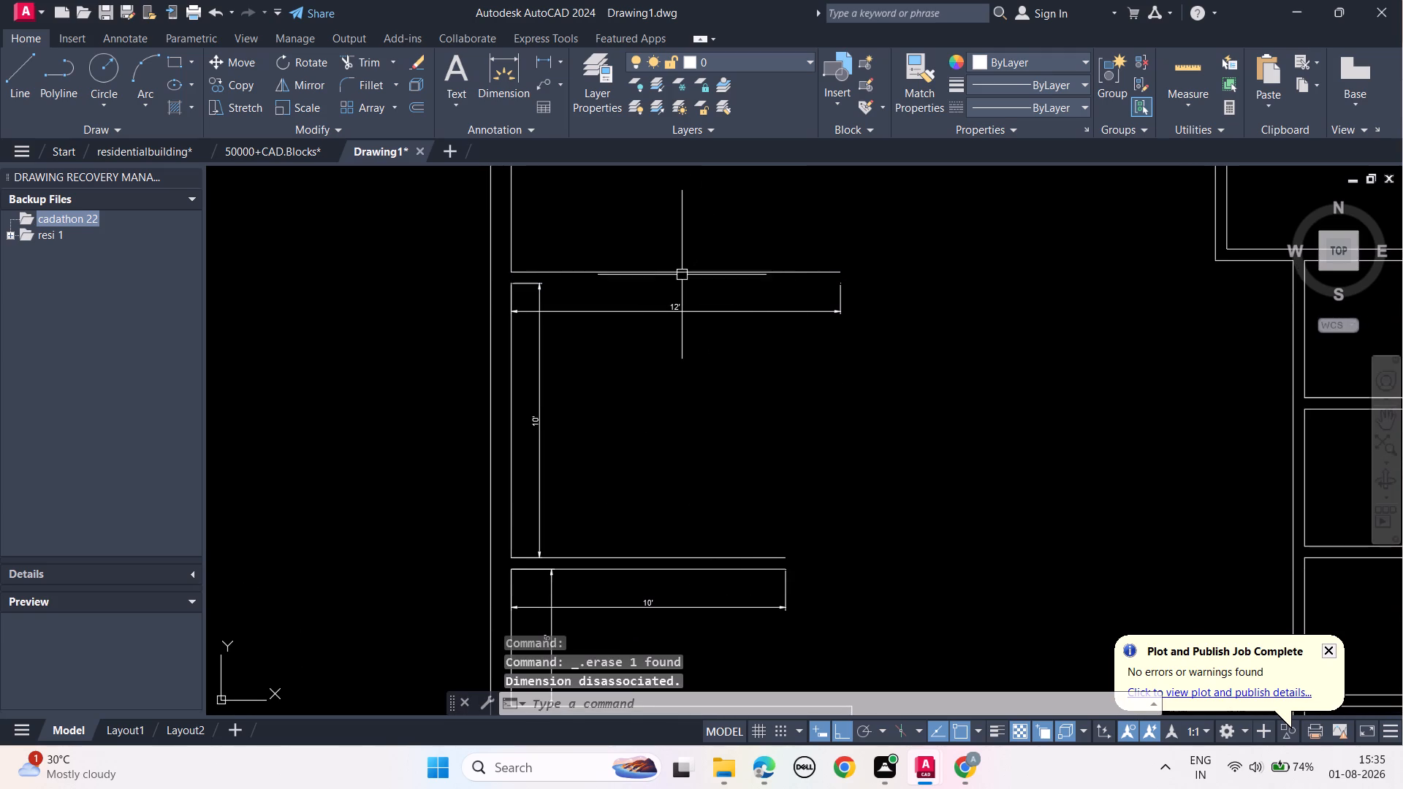
{"action": "left_click", "coordinate": [682, 275]}
{"action": "key", "text": "Delete"}
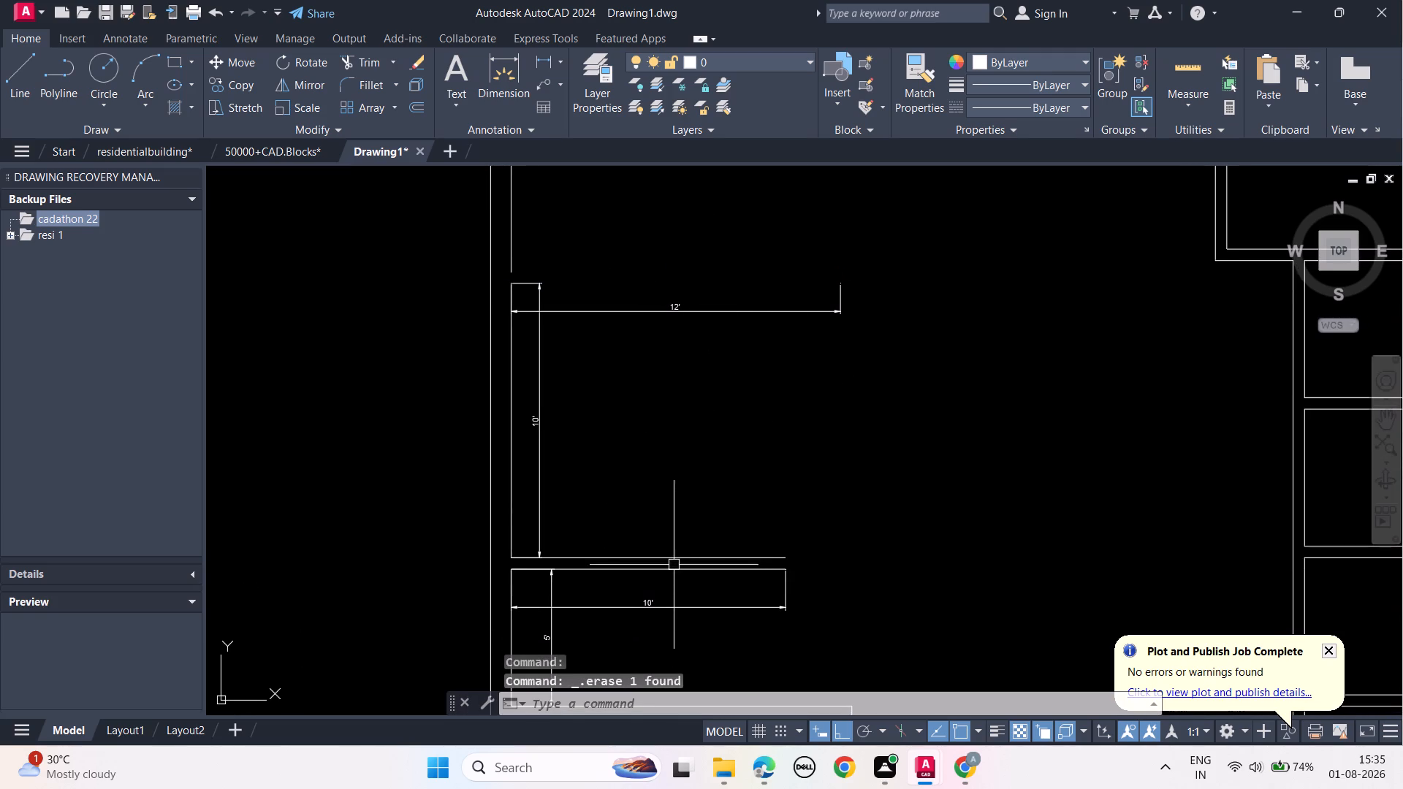
Offset the lower 10' slab's top edge 10' upward to form the underside of the slab above.
{"action": "left_click", "coordinate": [674, 557]}
{"action": "key", "text": "i"}
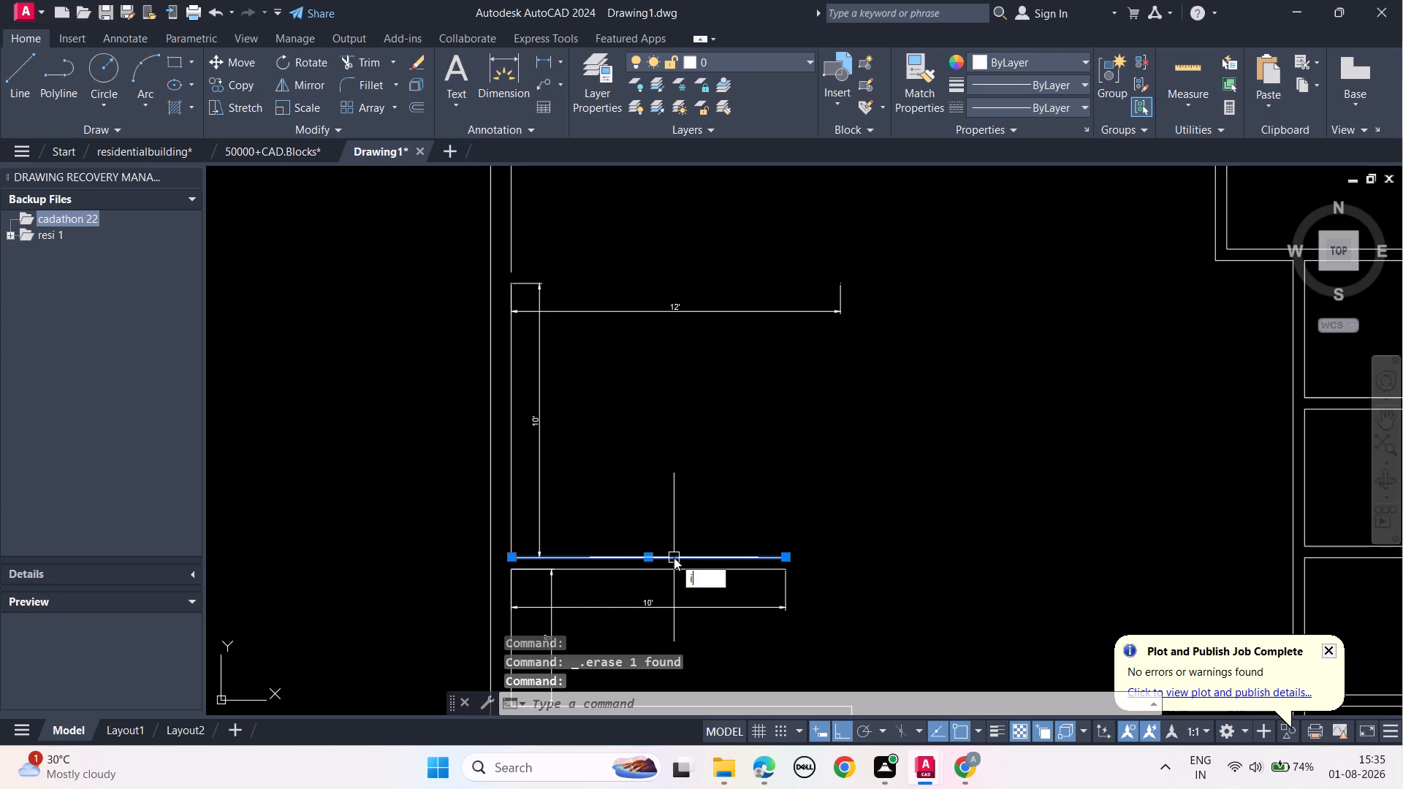
{"action": "key", "text": "BackSpace"}
{"action": "type", "text": "off"}
{"action": "left_click", "coordinate": [715, 595]}
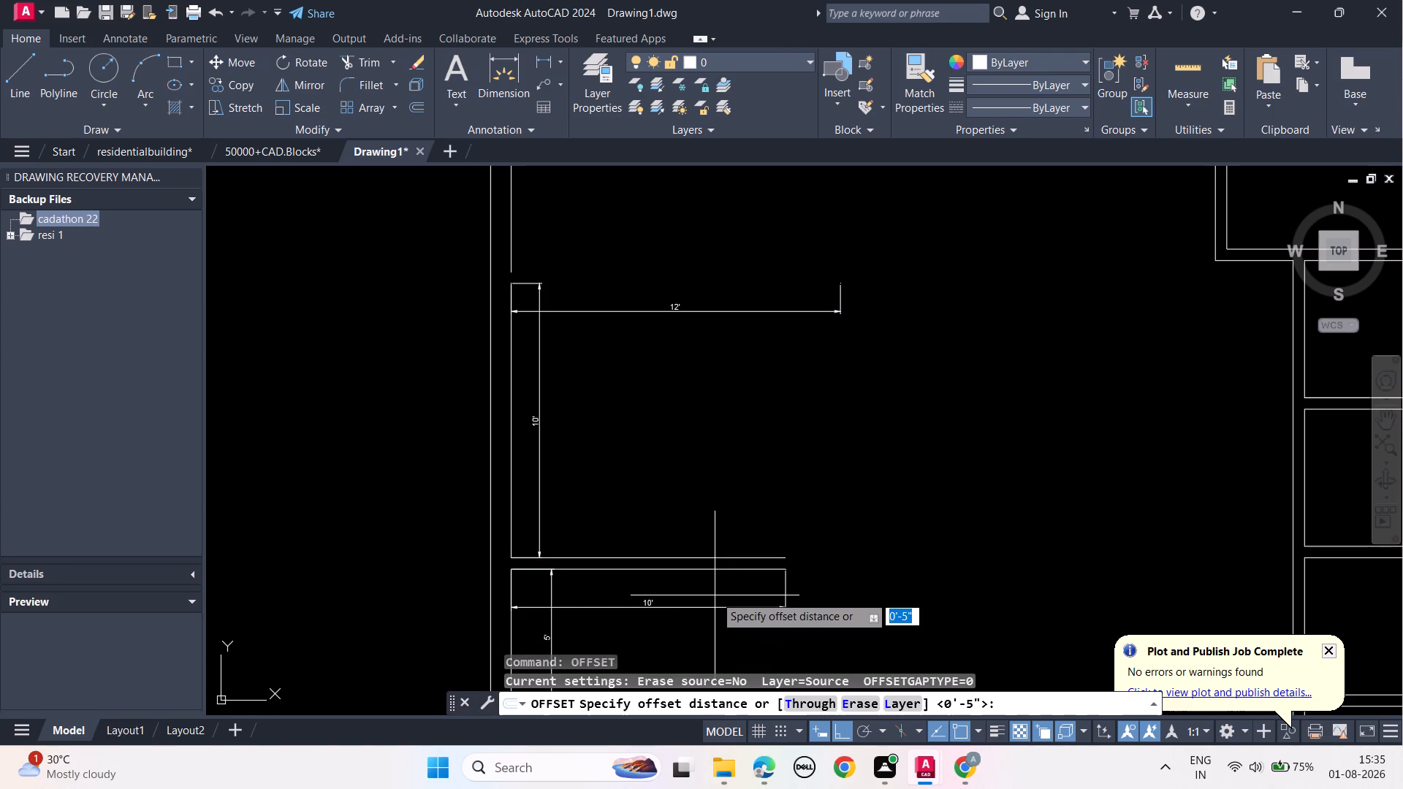
{"action": "key", "text": "1"}
{"action": "key", "text": "0"}
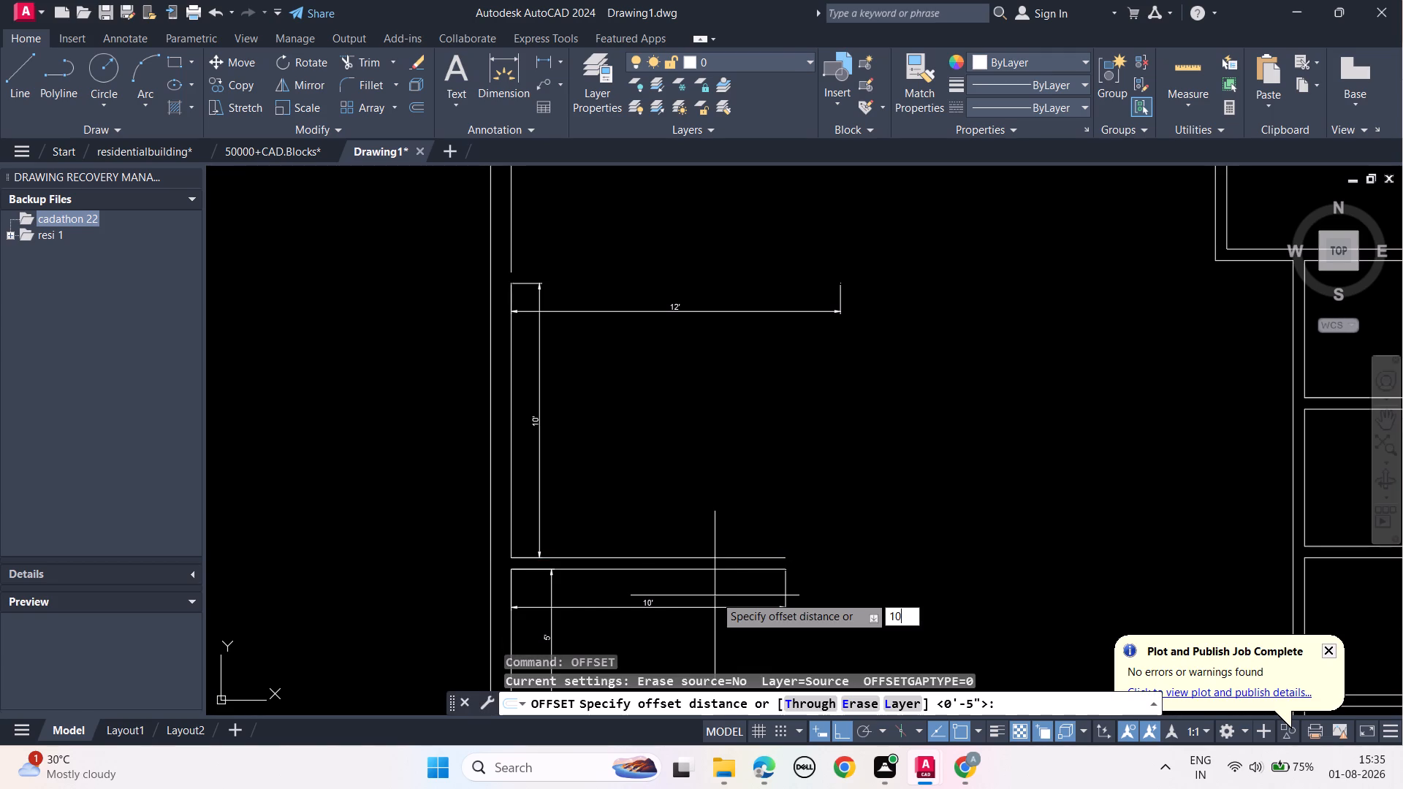
{"action": "key", "text": "apostrophe"}
{"action": "key", "text": "Return"}
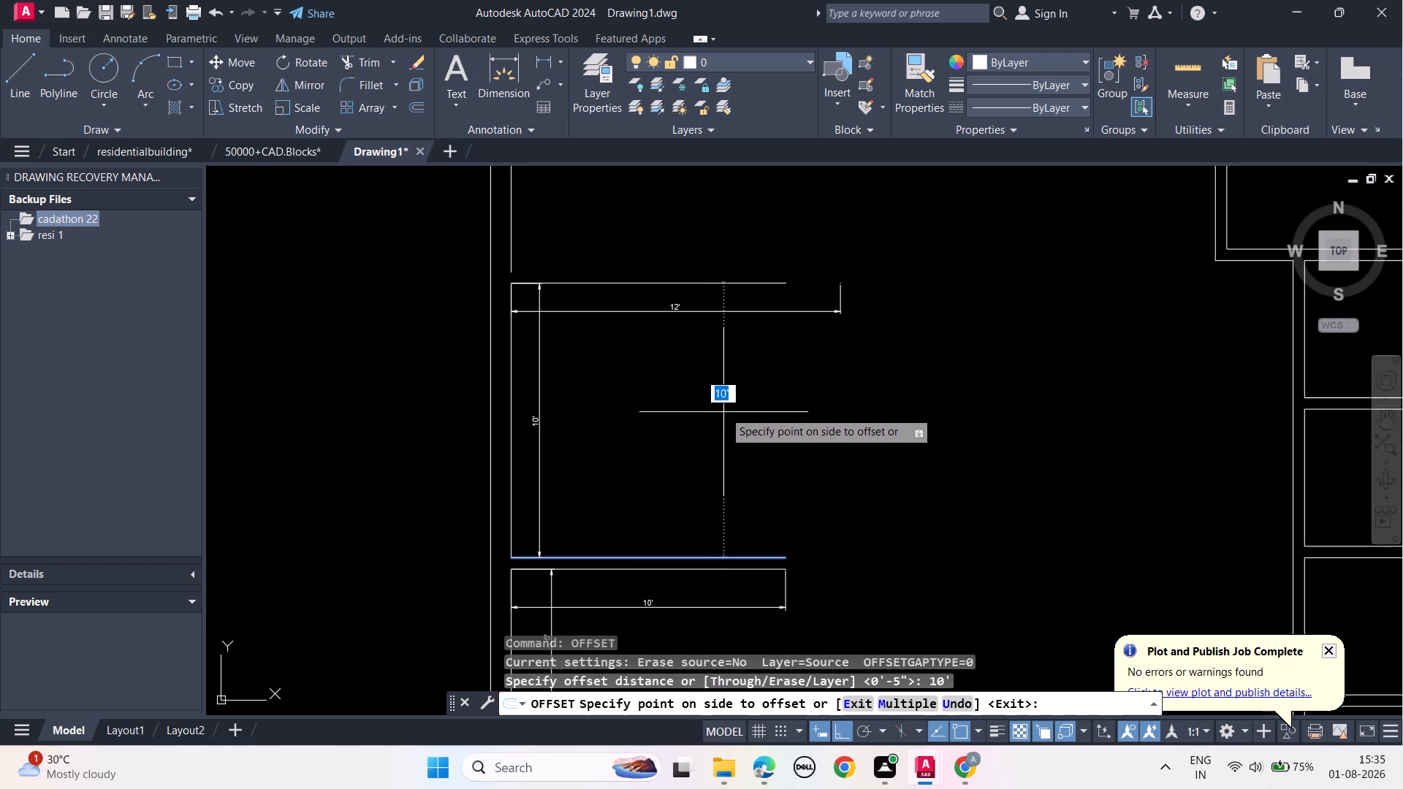
{"action": "left_click", "coordinate": [723, 400]}
{"action": "key", "text": "Escape"}
{"action": "key", "text": "Escape"}
{"action": "key", "text": "Escape"}
{"action": "key", "text": "Escape"}
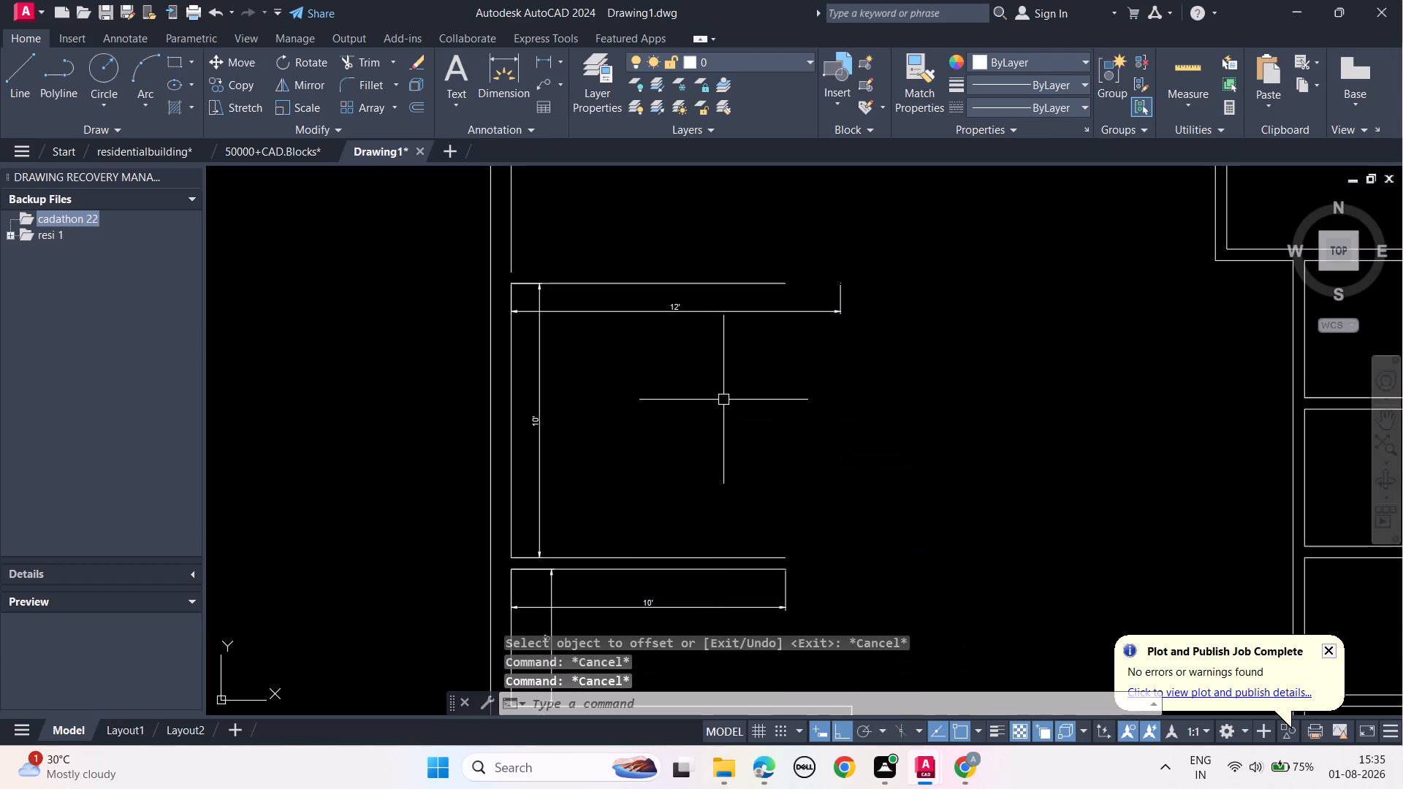
Offset the new slab underside 5" upward to form the slab's top edge.
{"action": "left_click", "coordinate": [729, 285]}
{"action": "type", "text": "off"}
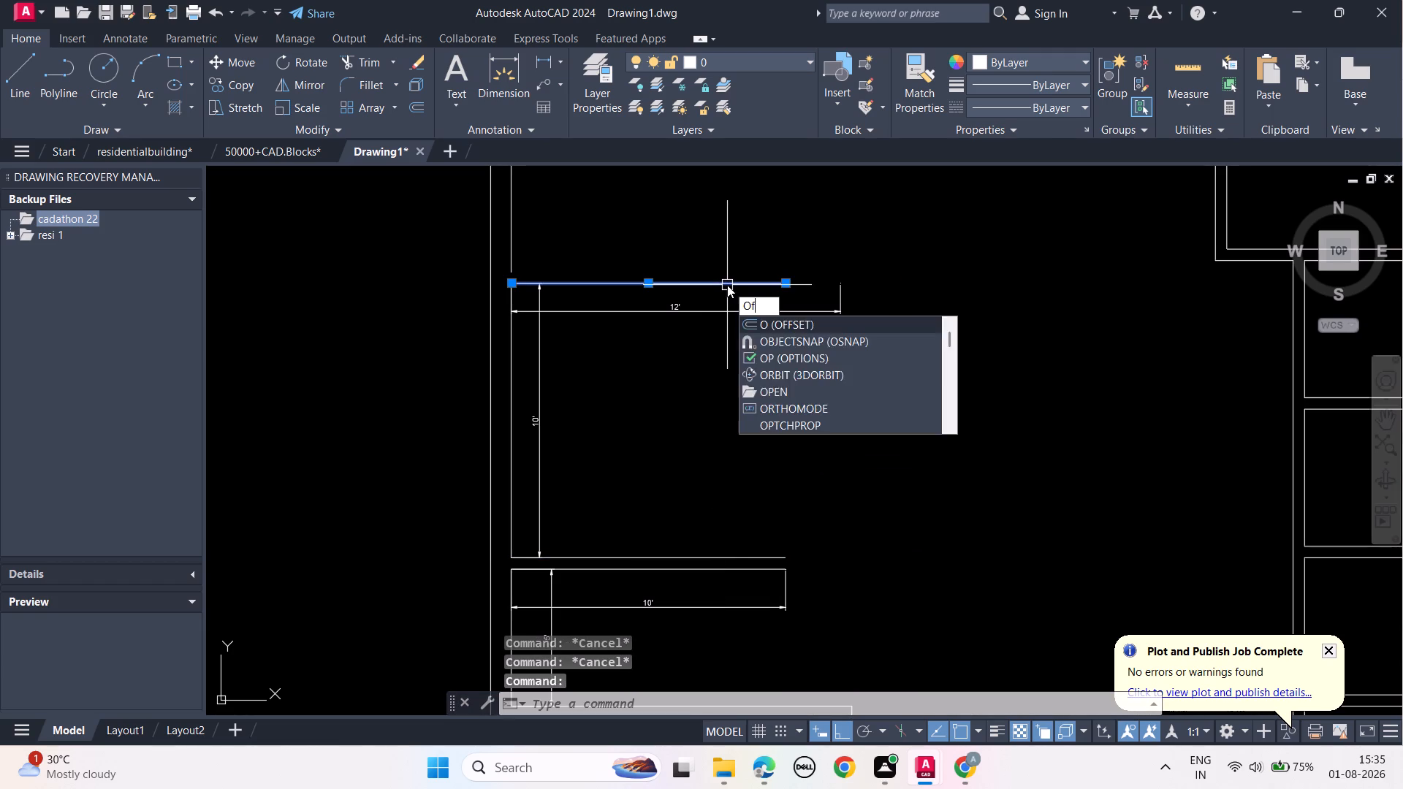
{"action": "left_click", "coordinate": [772, 324]}
{"action": "type", "text": "5\""}
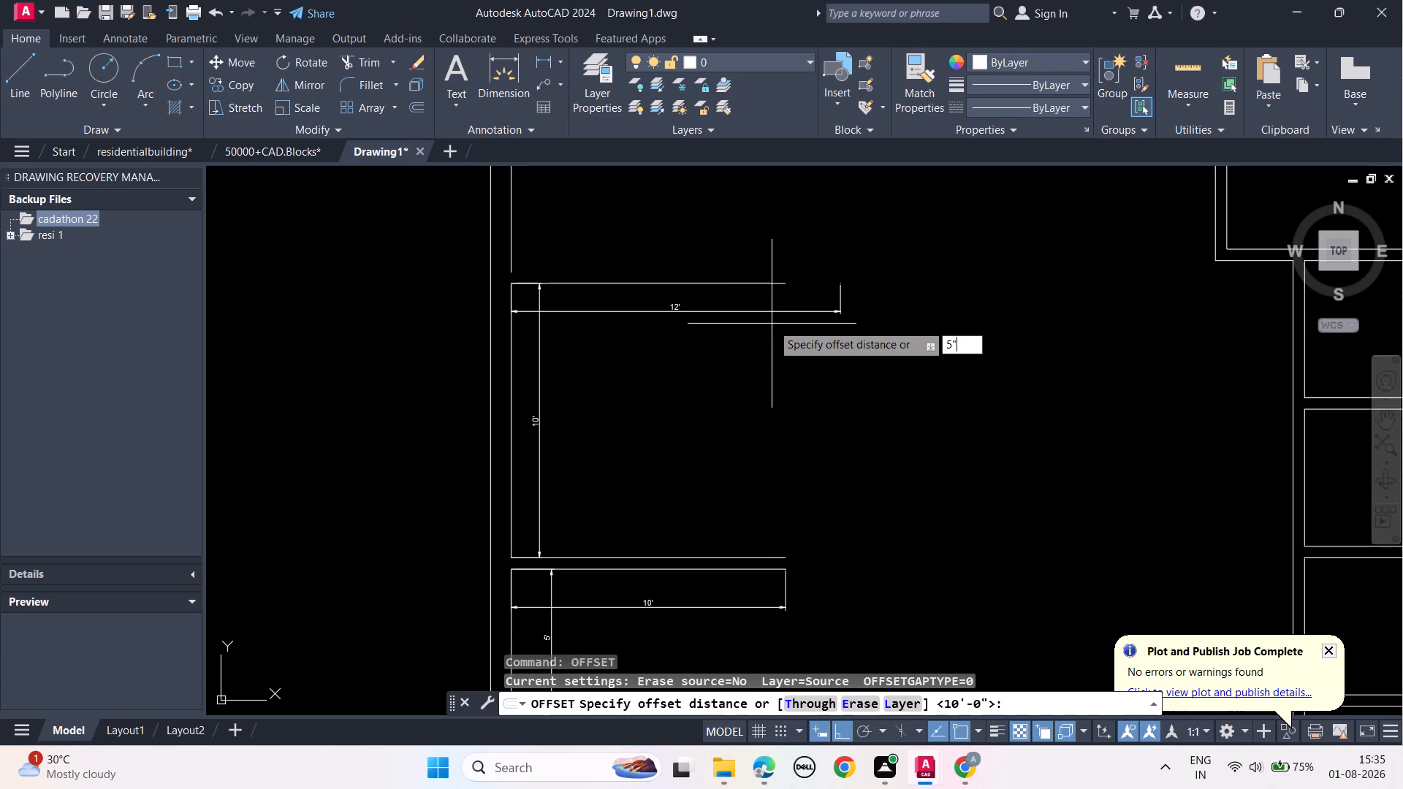
{"action": "key", "text": "Return"}
{"action": "left_click", "coordinate": [758, 266]}
{"action": "key", "text": "Escape"}
{"action": "key", "text": "Escape"}
{"action": "key", "text": "Escape"}
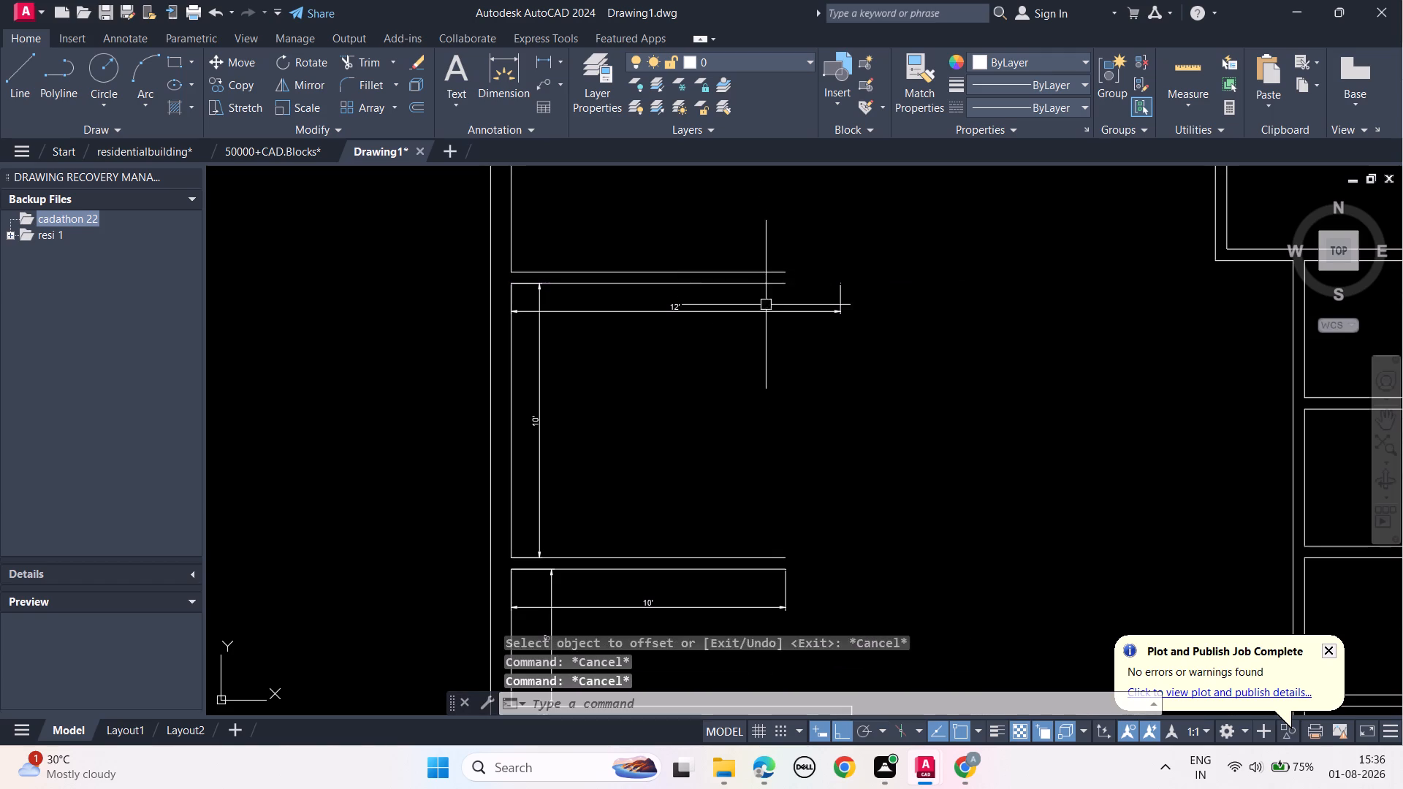
{"action": "key", "text": "Escape"}
Erase the leftover 12' horizontal dimension below the redrawn slab.
{"action": "middle_click_drag", "start_coordinate": [779, 352], "coordinate": [755, 435]}
{"action": "left_click", "coordinate": [744, 391]}
{"action": "key", "text": "Delete"}
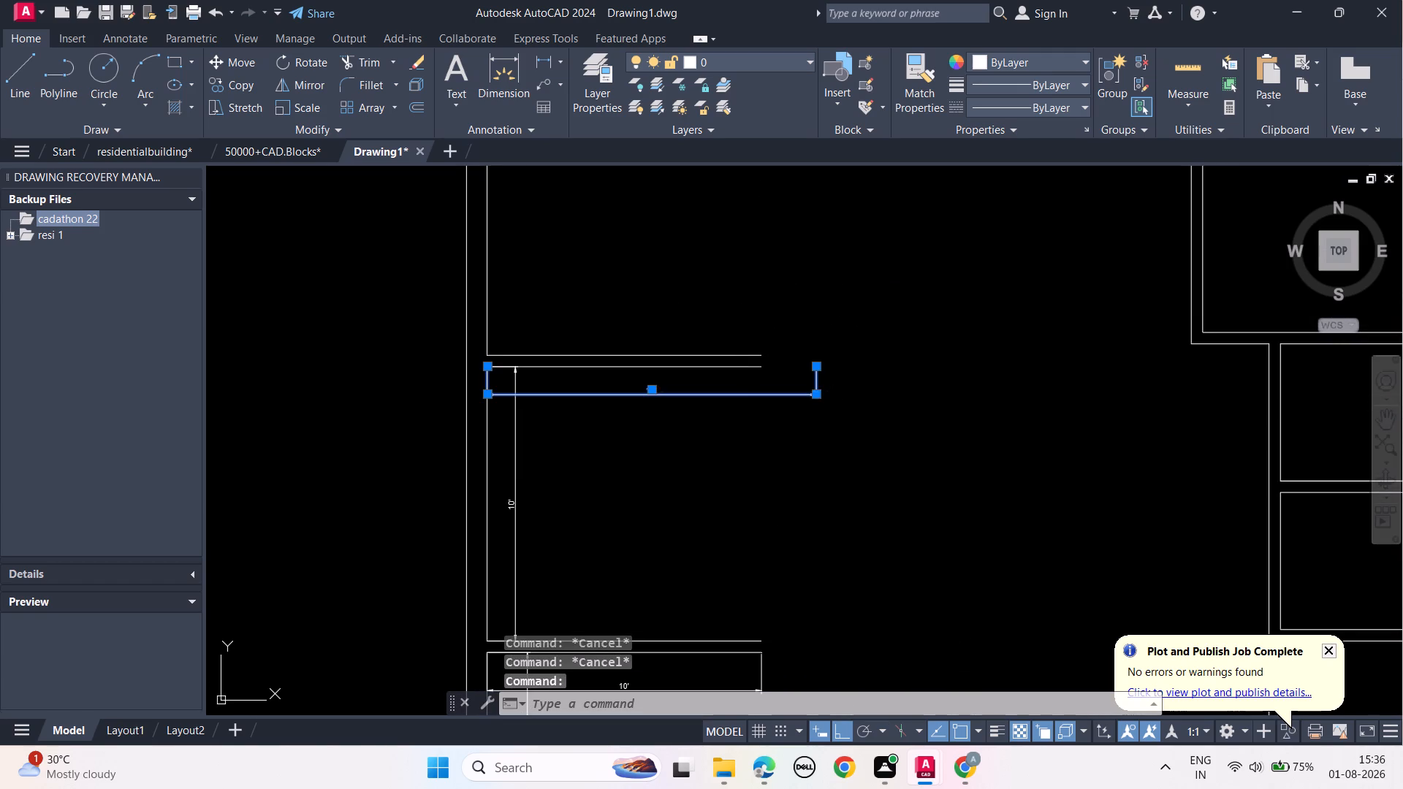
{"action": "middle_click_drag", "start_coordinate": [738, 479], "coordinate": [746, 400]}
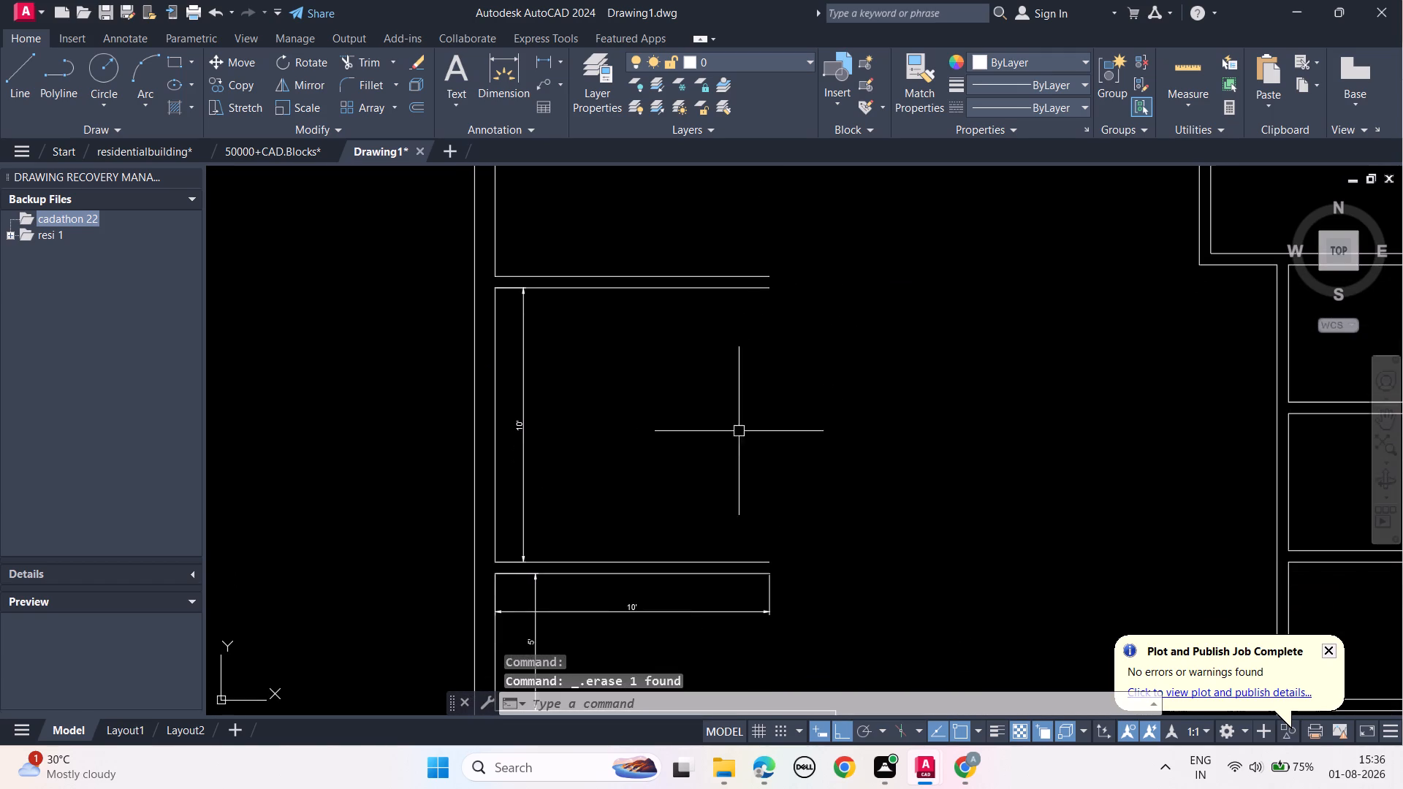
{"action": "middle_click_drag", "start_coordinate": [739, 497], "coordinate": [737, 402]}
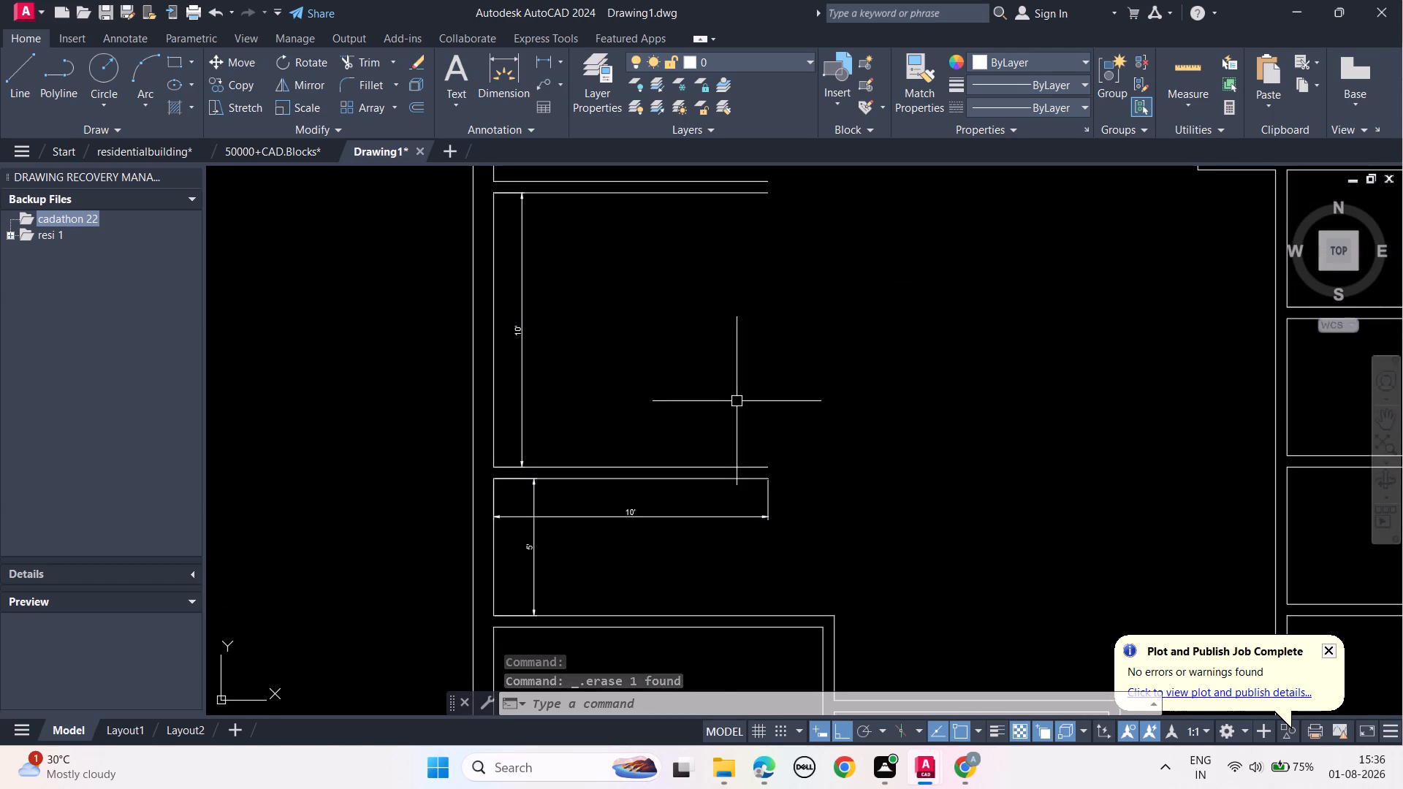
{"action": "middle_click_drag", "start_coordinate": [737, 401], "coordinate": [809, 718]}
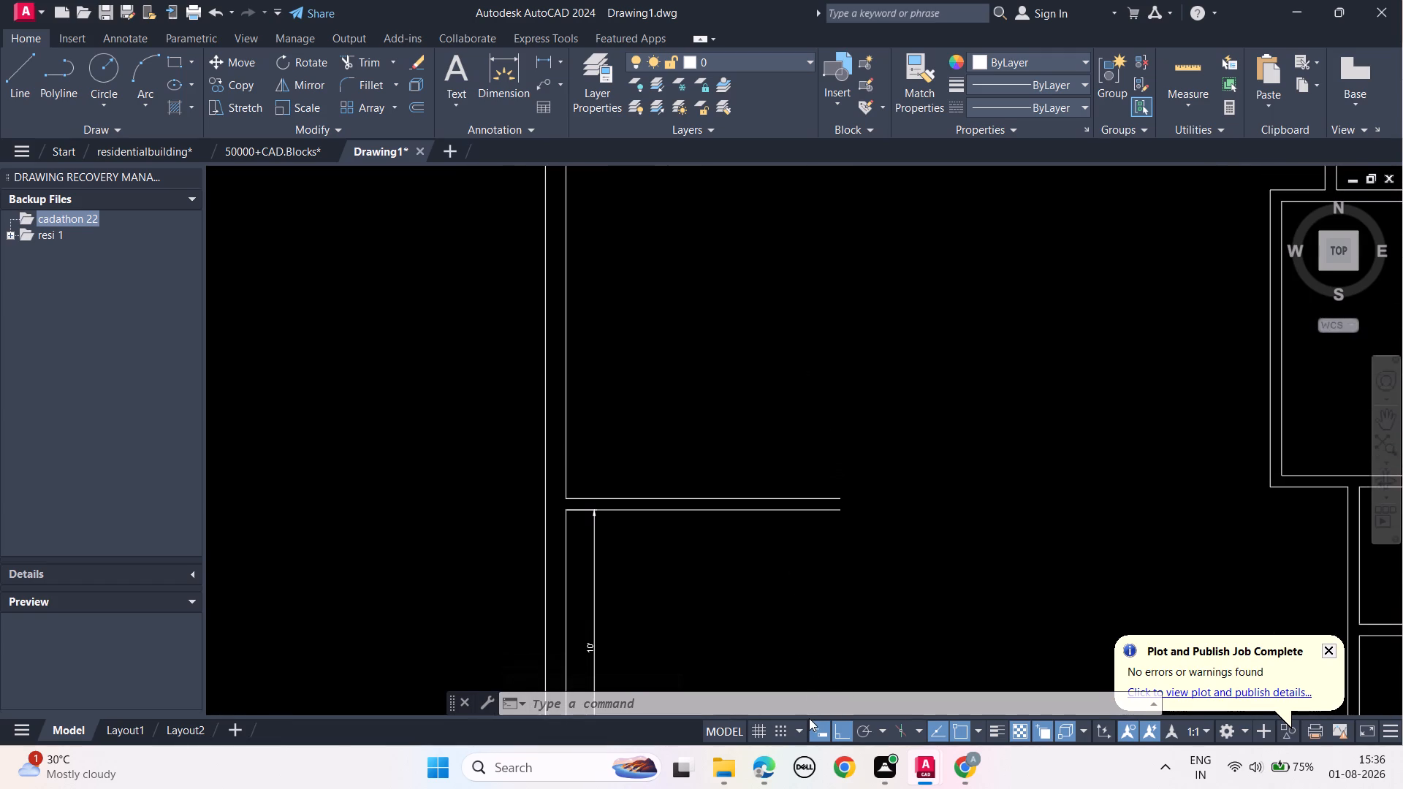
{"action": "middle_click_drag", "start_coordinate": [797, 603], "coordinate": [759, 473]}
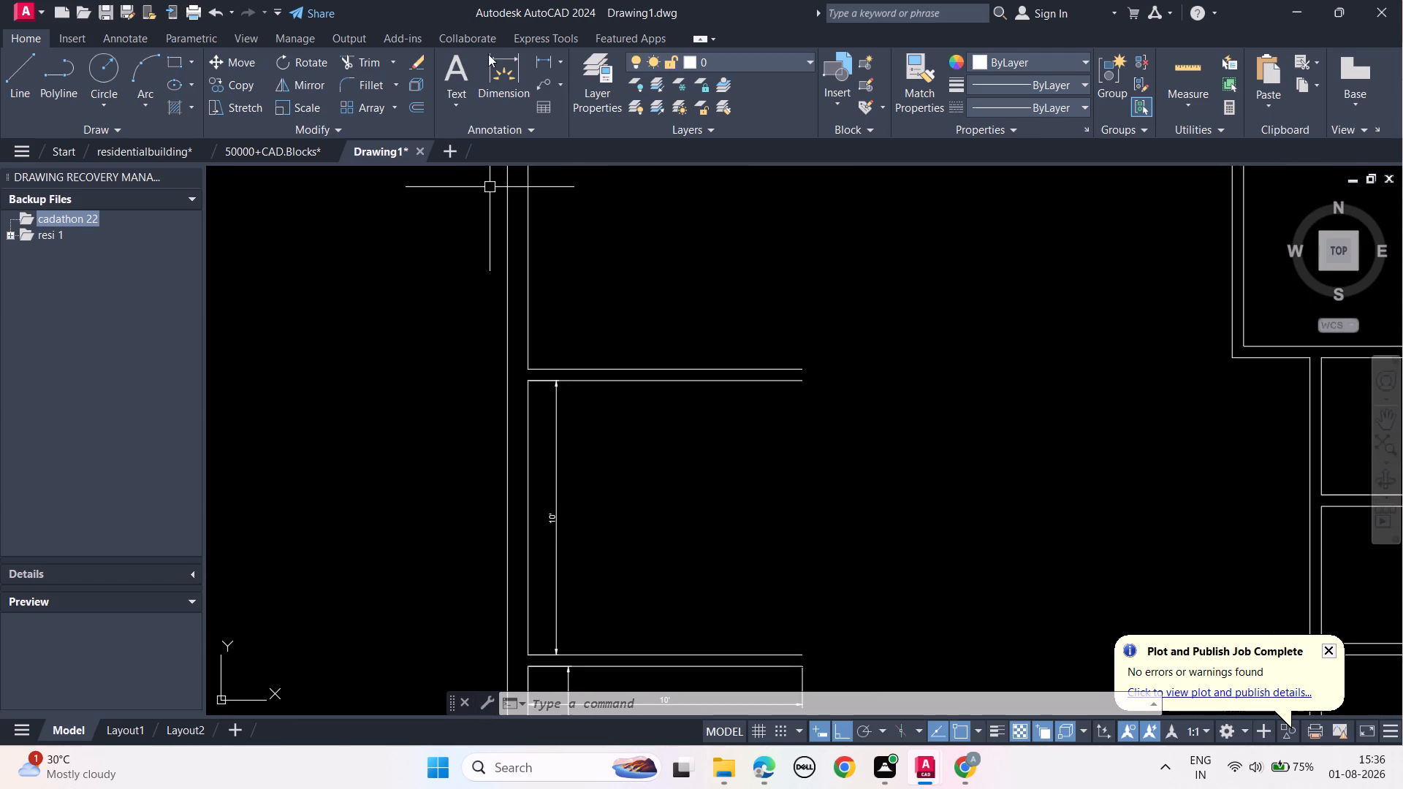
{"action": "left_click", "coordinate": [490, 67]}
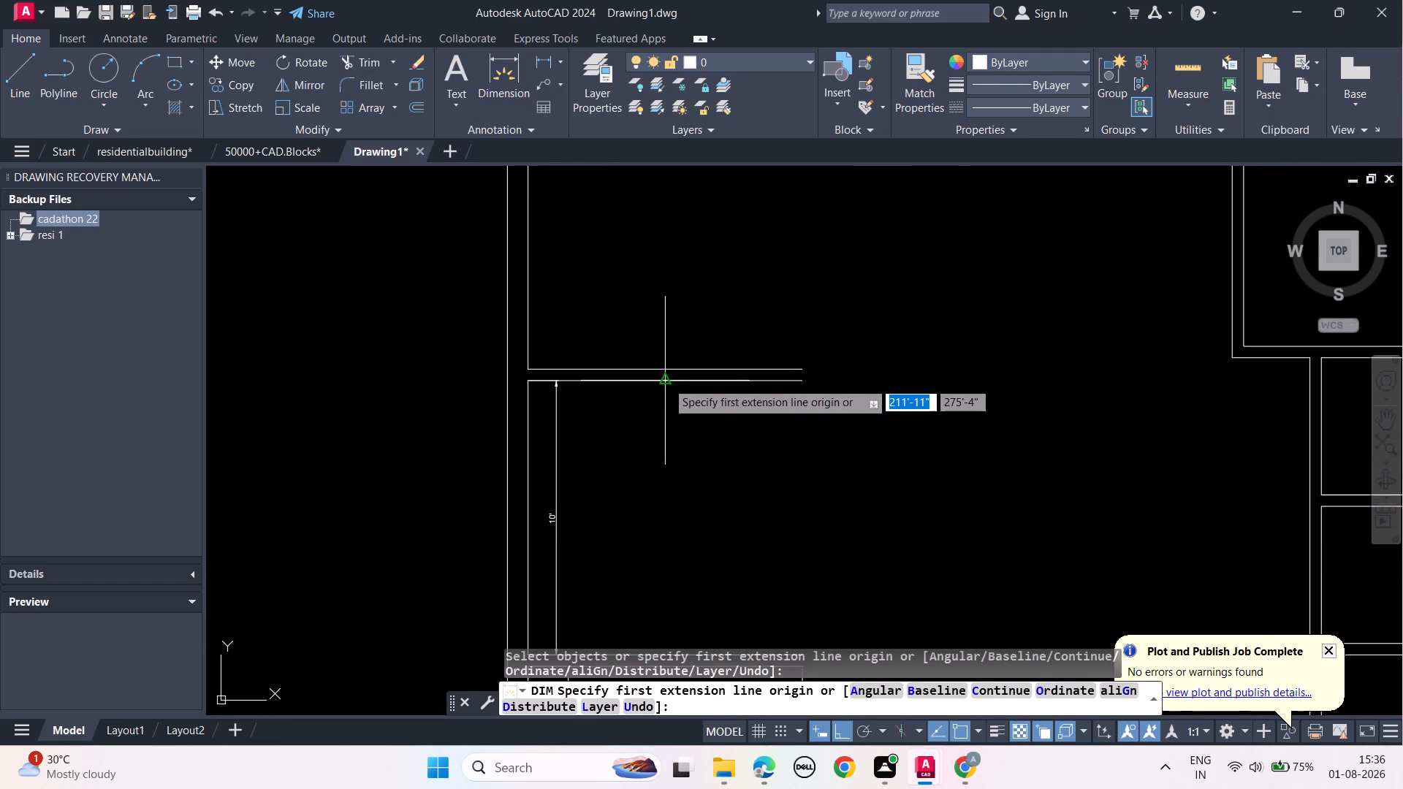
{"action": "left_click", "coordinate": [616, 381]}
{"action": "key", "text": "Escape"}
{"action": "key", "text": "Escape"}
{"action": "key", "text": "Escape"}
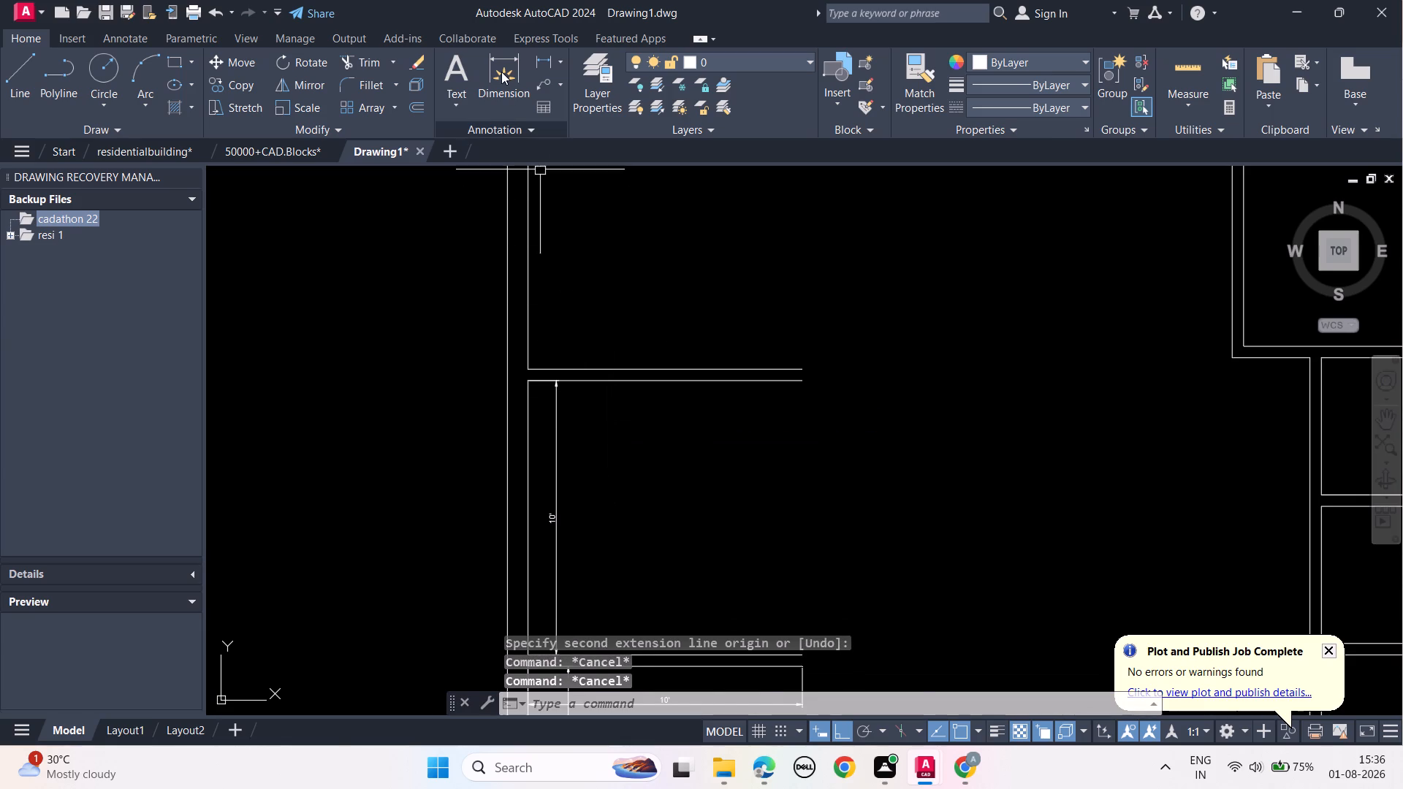
Dimension the redrawn slab's underside horizontally, placing the dimension just below it inside the 10' storey.
{"action": "left_click", "coordinate": [501, 72]}
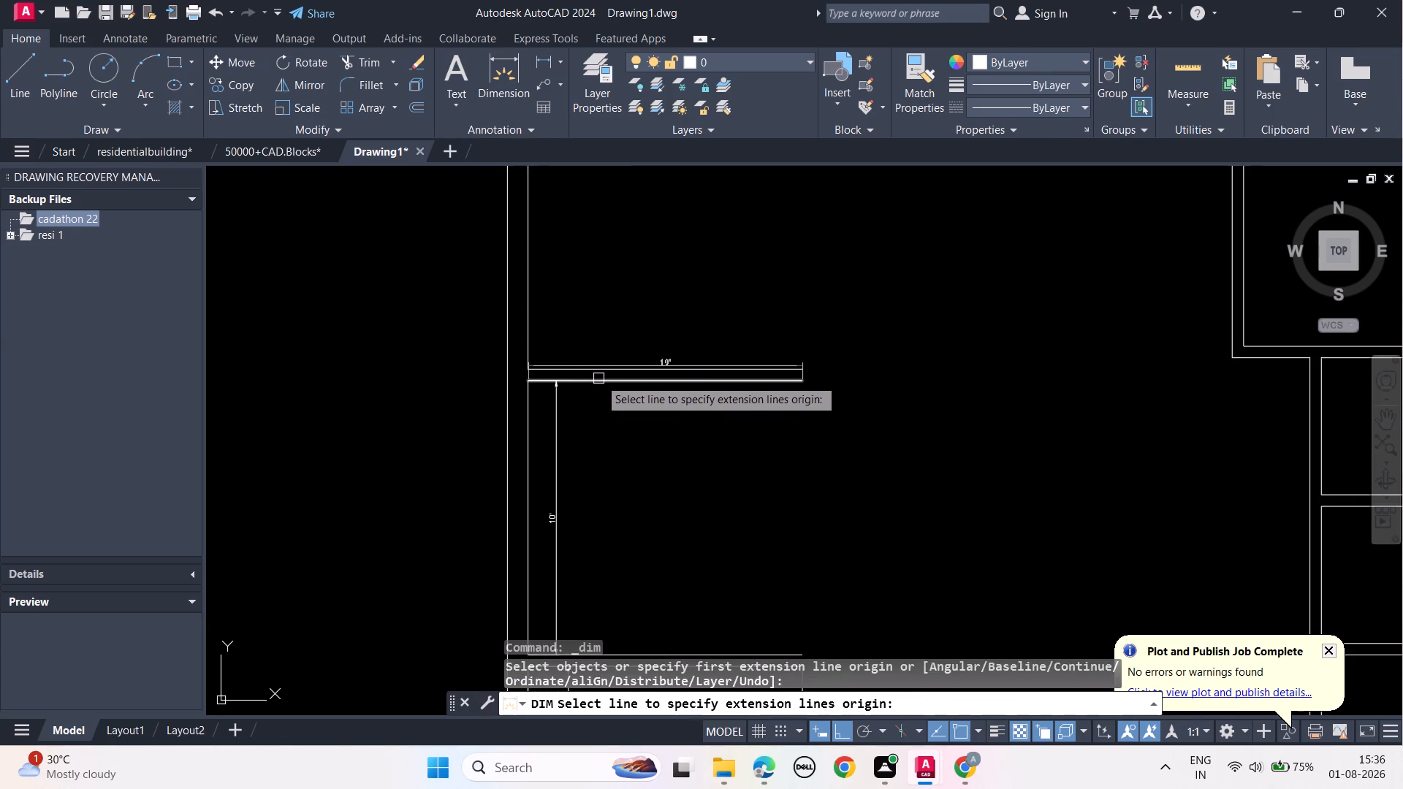
{"action": "left_click", "coordinate": [601, 383]}
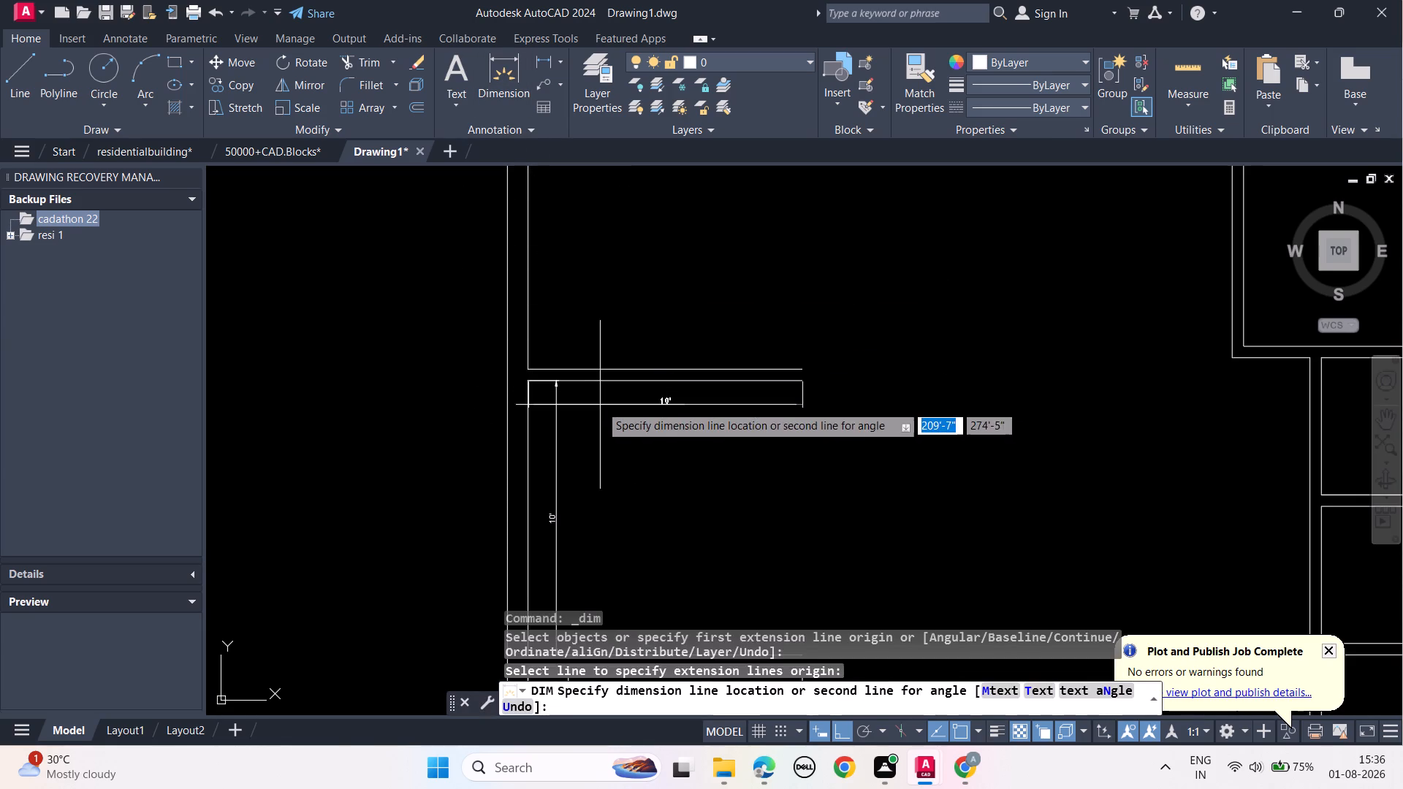
{"action": "left_click", "coordinate": [597, 416]}
{"action": "key", "text": "Escape"}
{"action": "key", "text": "Escape"}
{"action": "key", "text": "Escape"}
{"action": "key", "text": "Escape"}
{"action": "key", "text": "Escape"}
{"action": "key", "text": "Escape"}
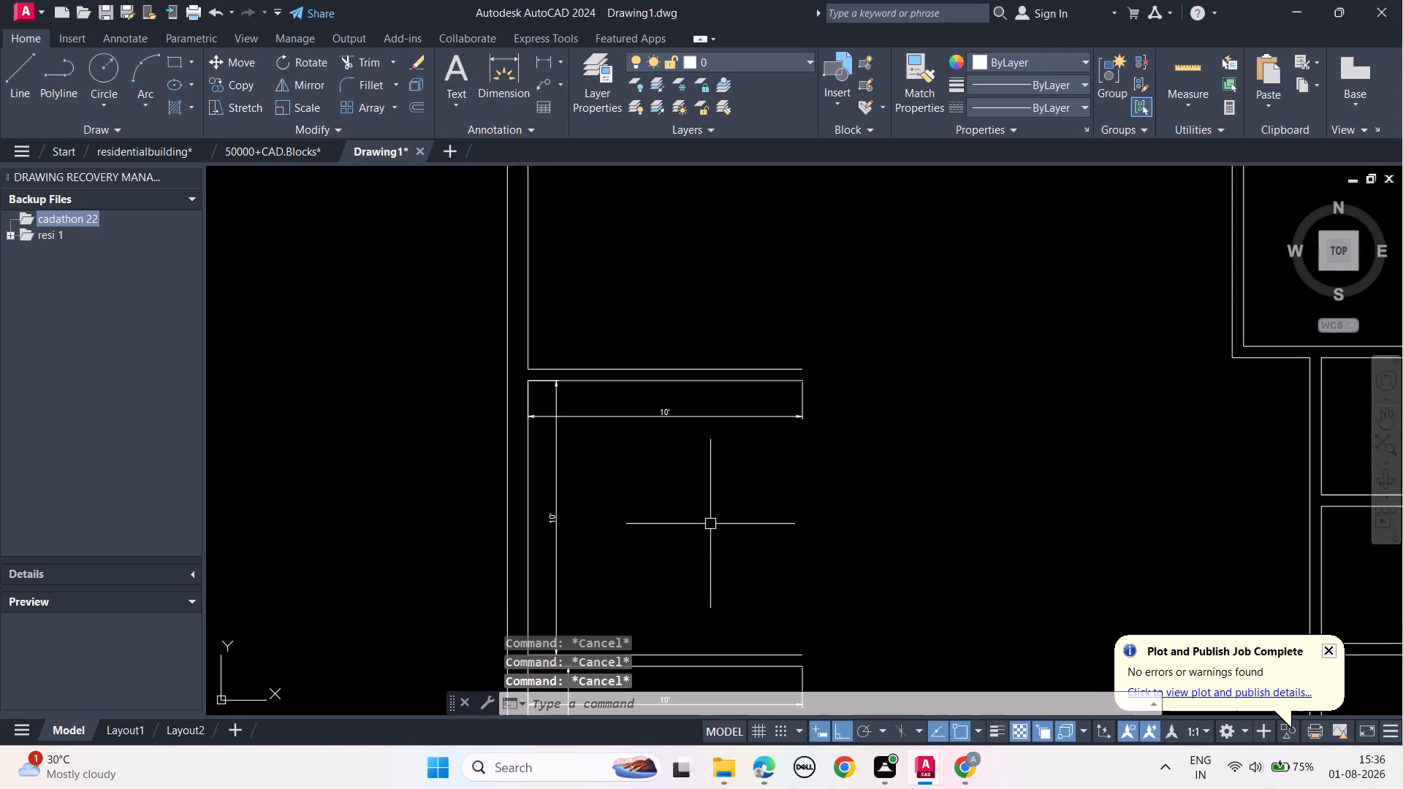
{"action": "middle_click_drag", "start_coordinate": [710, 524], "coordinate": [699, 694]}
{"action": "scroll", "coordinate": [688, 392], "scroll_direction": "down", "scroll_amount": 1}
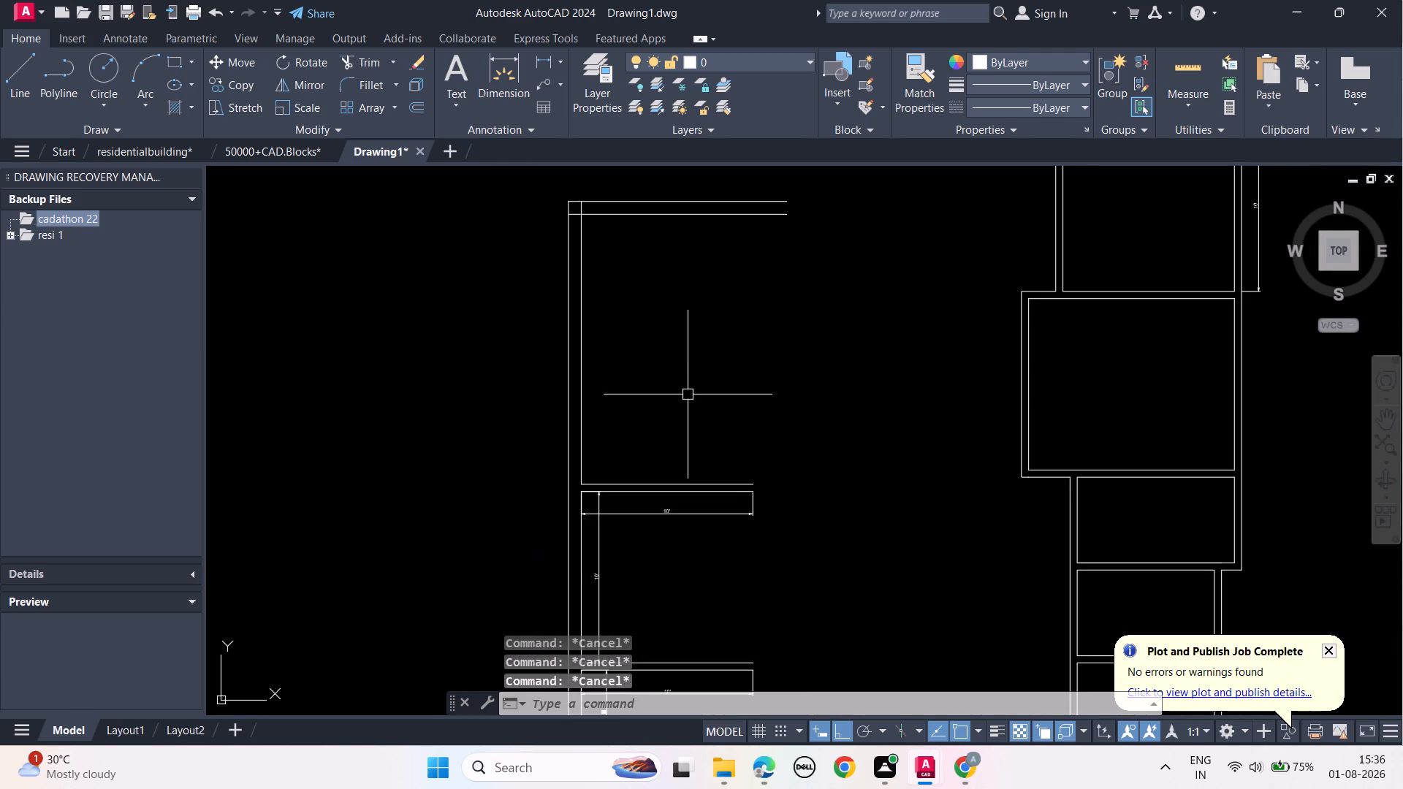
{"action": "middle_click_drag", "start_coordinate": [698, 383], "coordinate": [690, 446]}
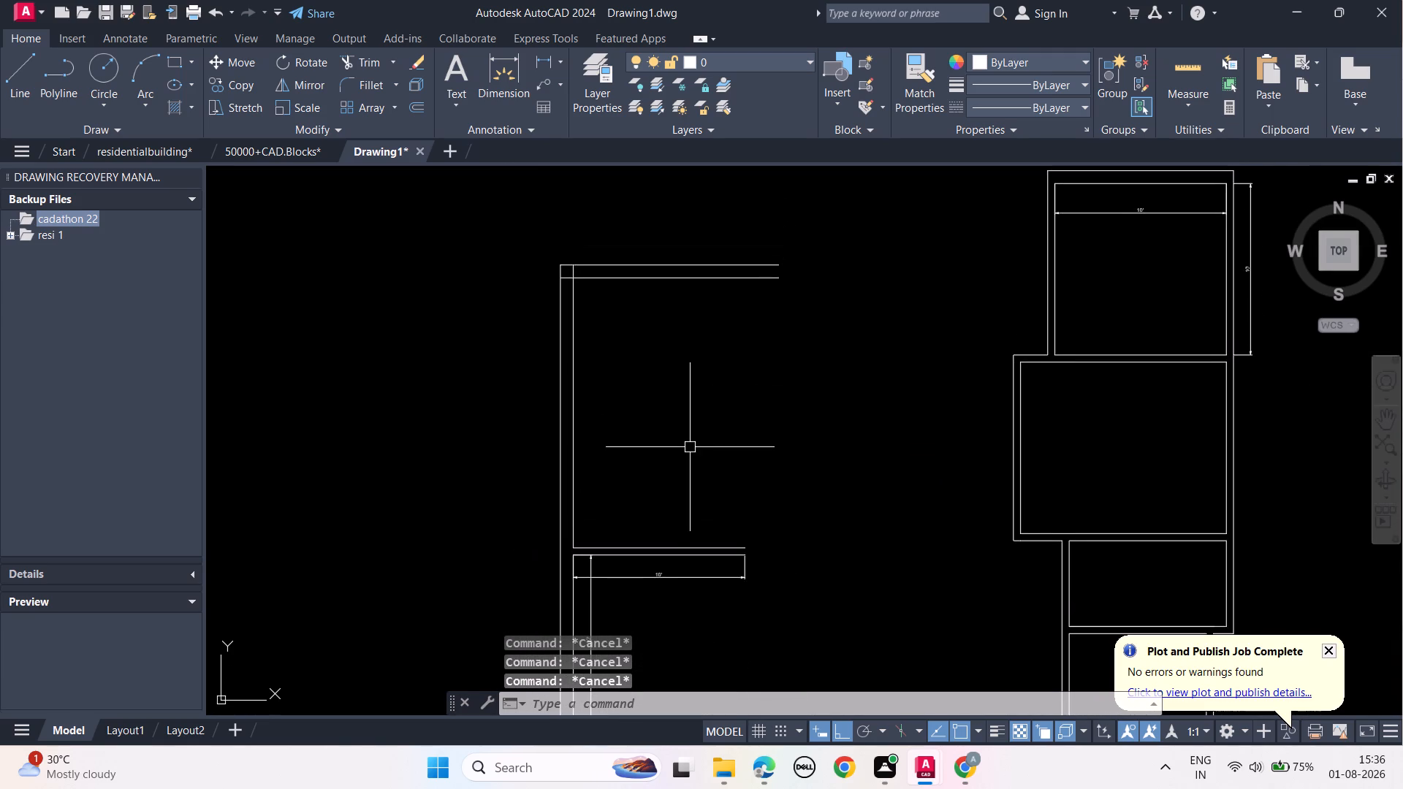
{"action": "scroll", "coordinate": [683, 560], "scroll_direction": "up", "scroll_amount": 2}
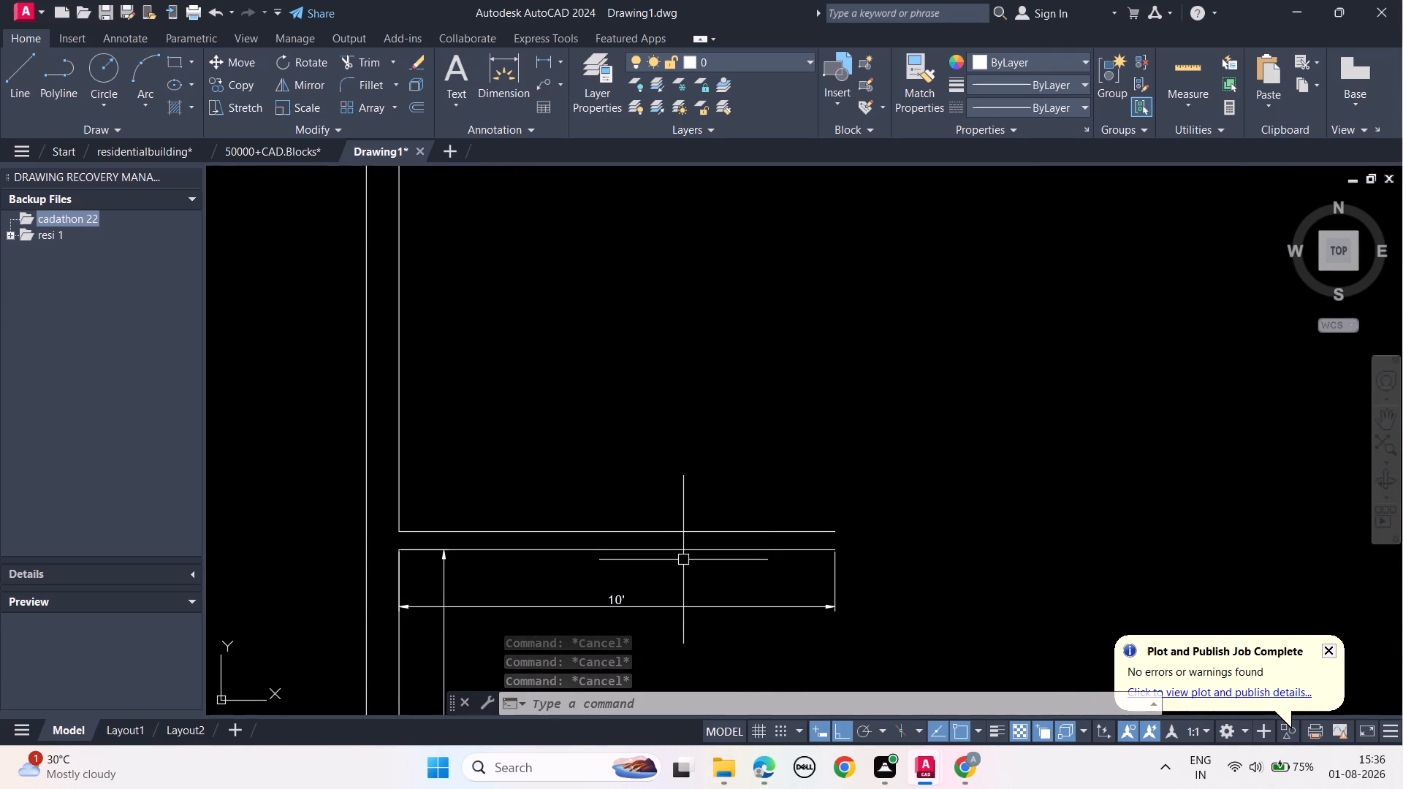
Trim the overlapping inner wall and slab underside lines at the left tower's top-left corner to form a clean inner corner.
{"action": "scroll", "coordinate": [659, 484], "scroll_direction": "down", "scroll_amount": 1}
{"action": "scroll", "coordinate": [655, 374], "scroll_direction": "down", "scroll_amount": 1}
{"action": "middle_click_drag", "start_coordinate": [655, 373], "coordinate": [656, 408]}
{"action": "type", "text": "tr"}
{"action": "key", "text": "space"}
{"action": "scroll", "coordinate": [609, 282], "scroll_direction": "up", "scroll_amount": 2}
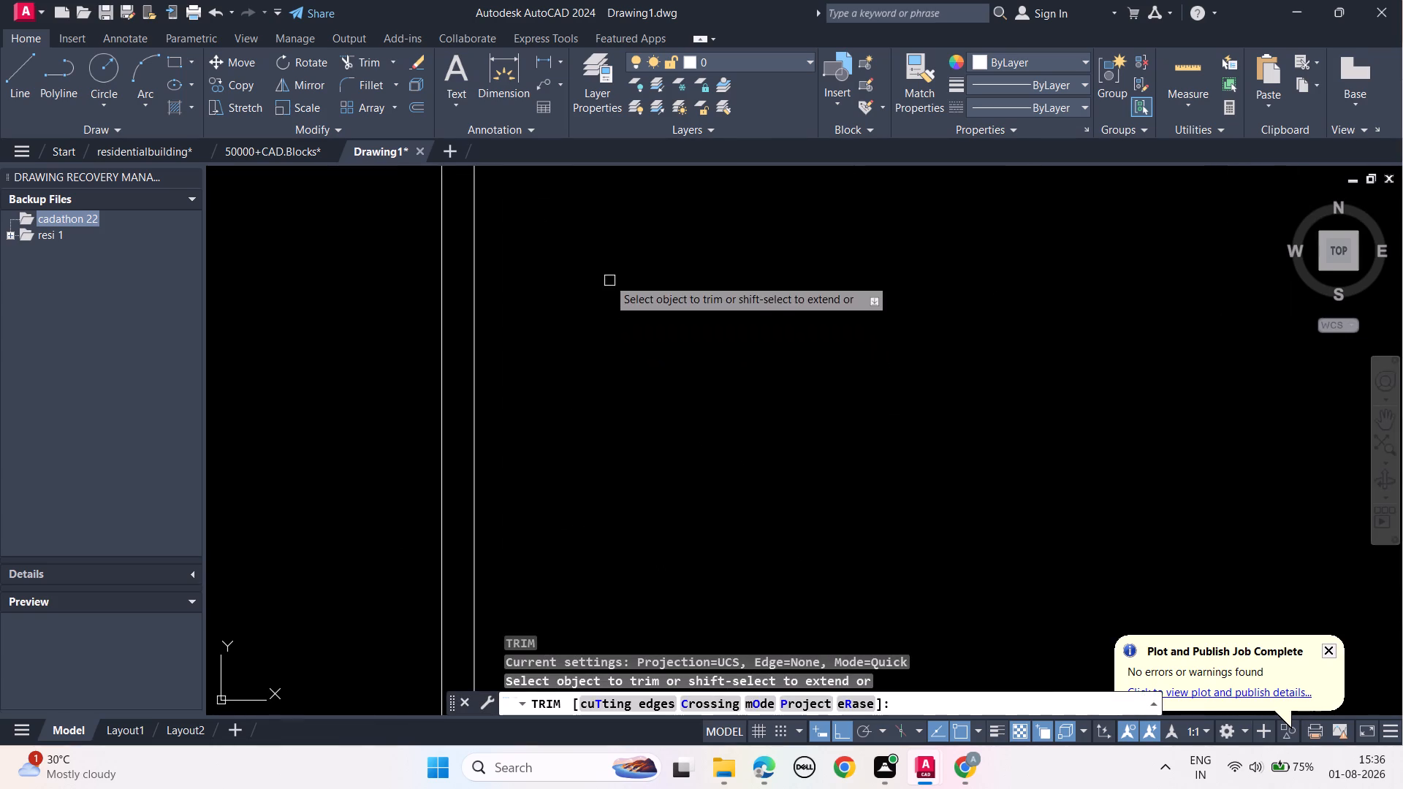
{"action": "middle_click_drag", "start_coordinate": [606, 275], "coordinate": [730, 508]}
{"action": "scroll", "coordinate": [742, 454], "scroll_direction": "up", "scroll_amount": 2}
{"action": "middle_click_drag", "start_coordinate": [503, 349], "coordinate": [658, 435]}
{"action": "left_click", "coordinate": [533, 319]}
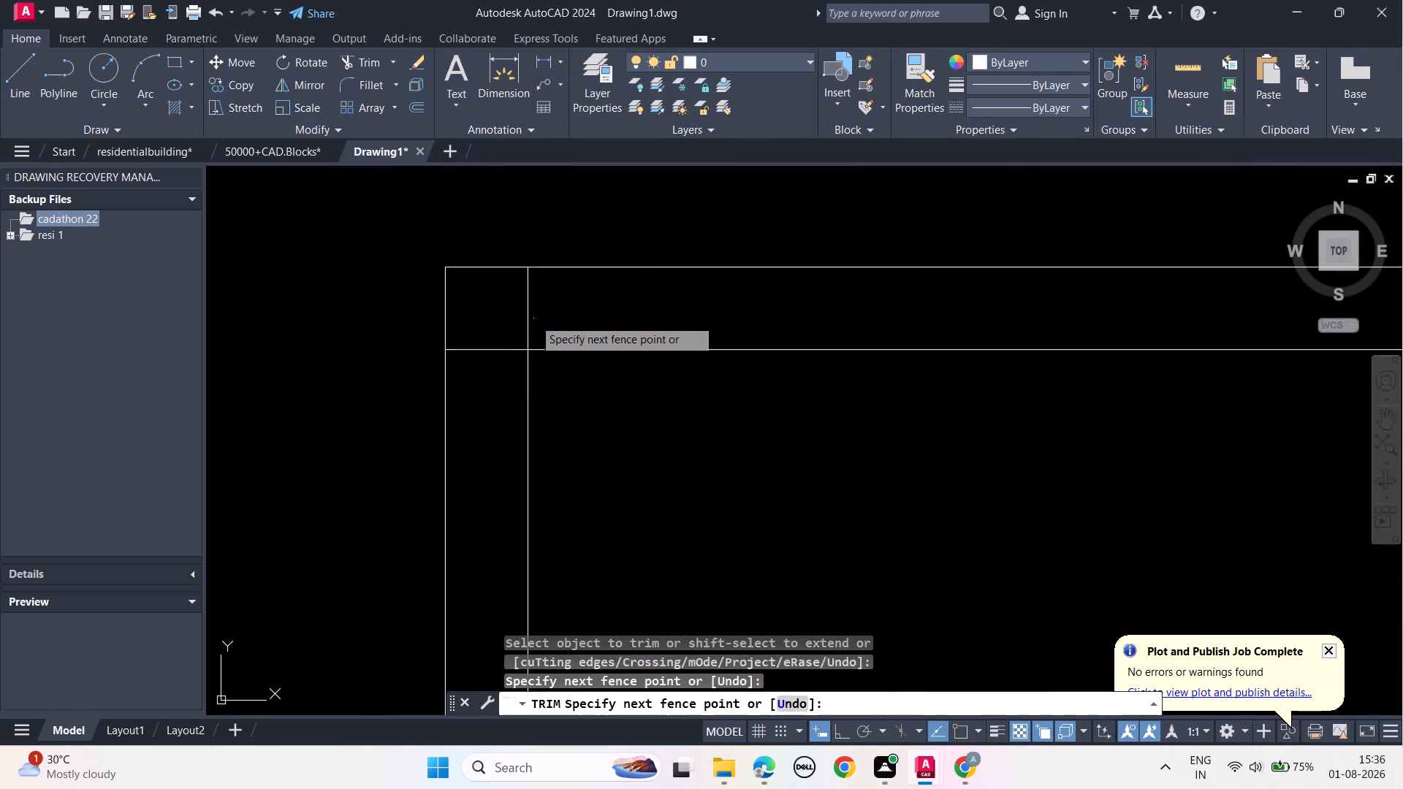
{"action": "left_click", "coordinate": [488, 359]}
{"action": "scroll", "coordinate": [487, 357], "scroll_direction": "down", "scroll_amount": 3}
{"action": "middle_click_drag", "start_coordinate": [608, 498], "coordinate": [633, 288]}
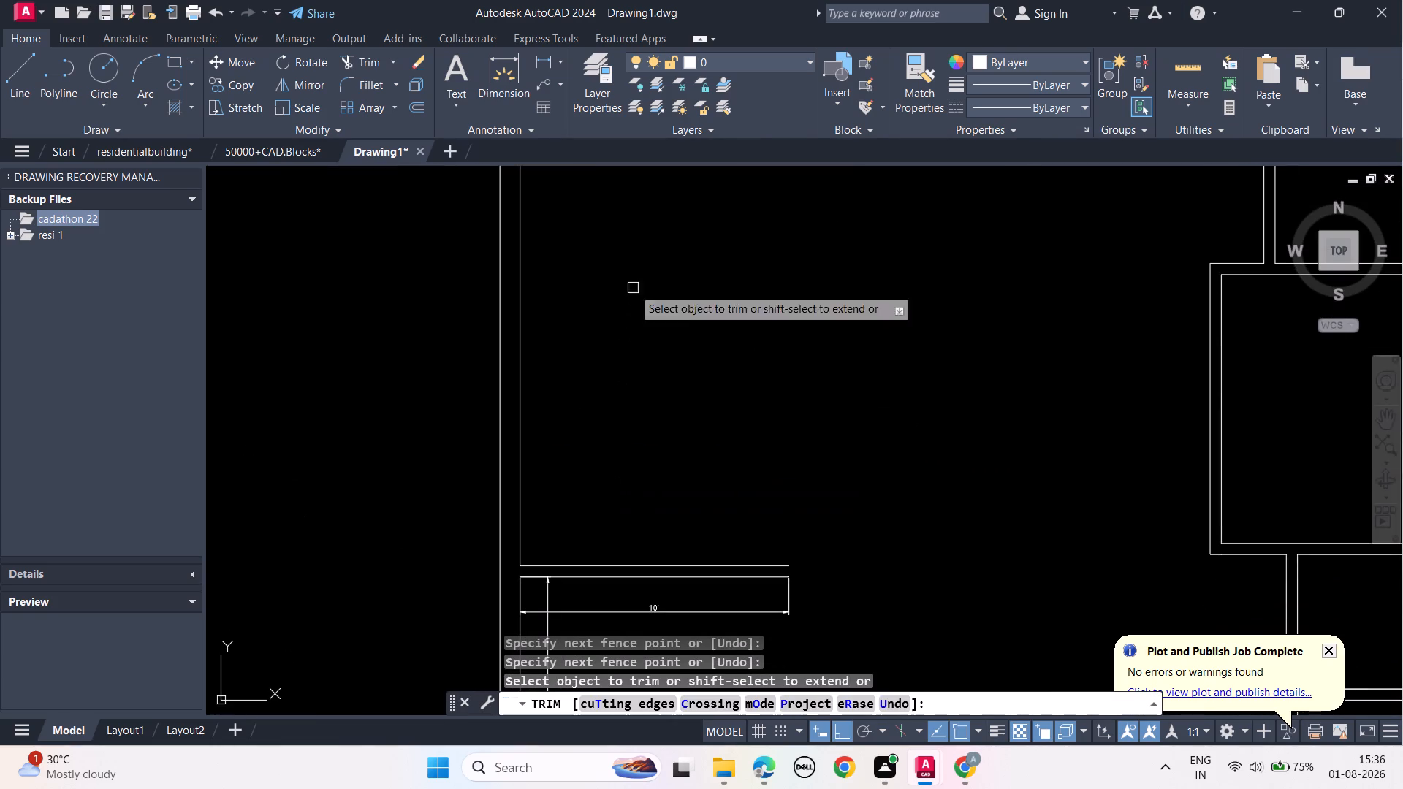
{"action": "key", "text": "Escape"}
{"action": "key", "text": "Escape"}
{"action": "key", "text": "Escape"}
{"action": "key", "text": "Escape"}
{"action": "key", "text": "Escape"}
{"action": "key", "text": "Escape"}
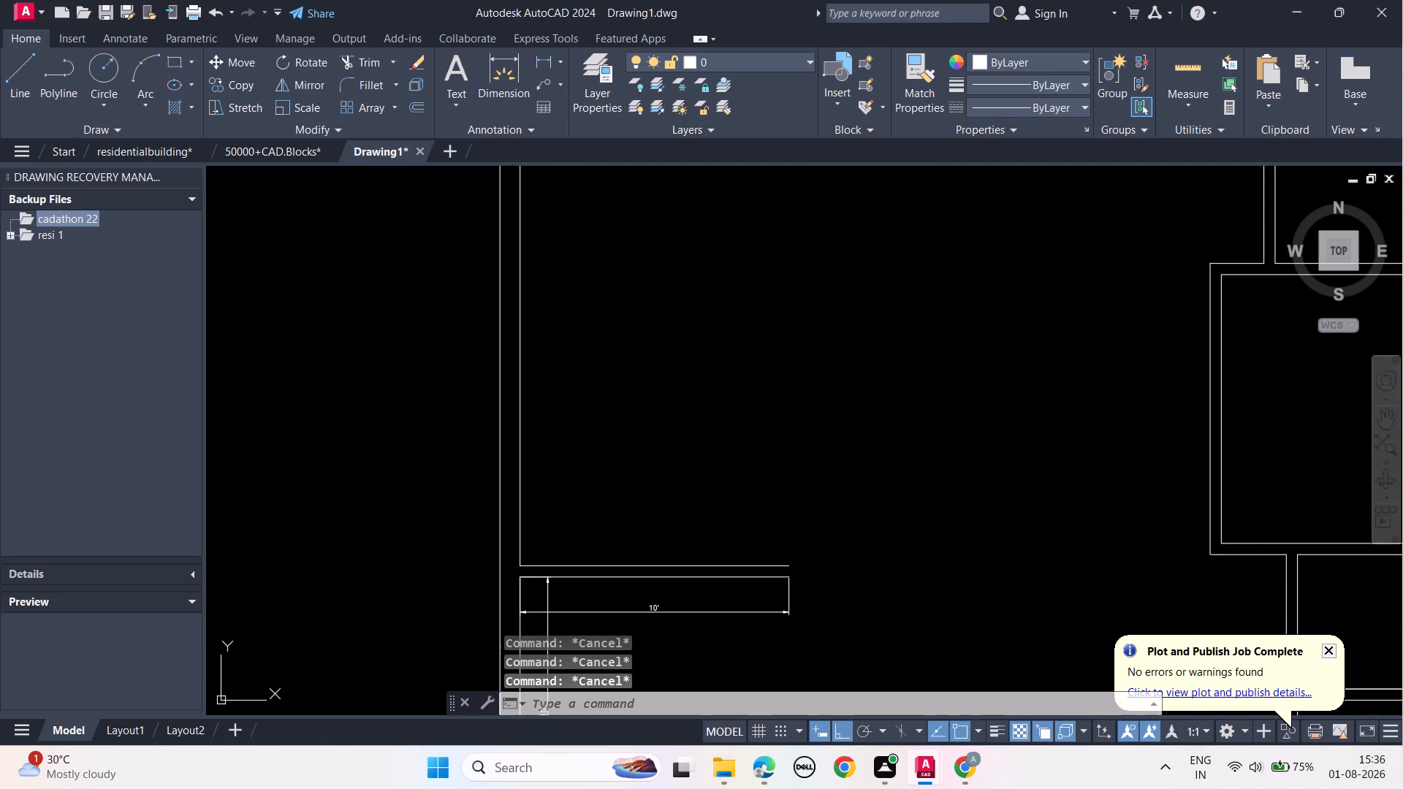
Save the drawing in the Downloads folder as "Drawing1.dwg office plan", in AutoCAD 2018 Drawing format.
{"action": "scroll", "coordinate": [655, 436], "scroll_direction": "down", "scroll_amount": 1}
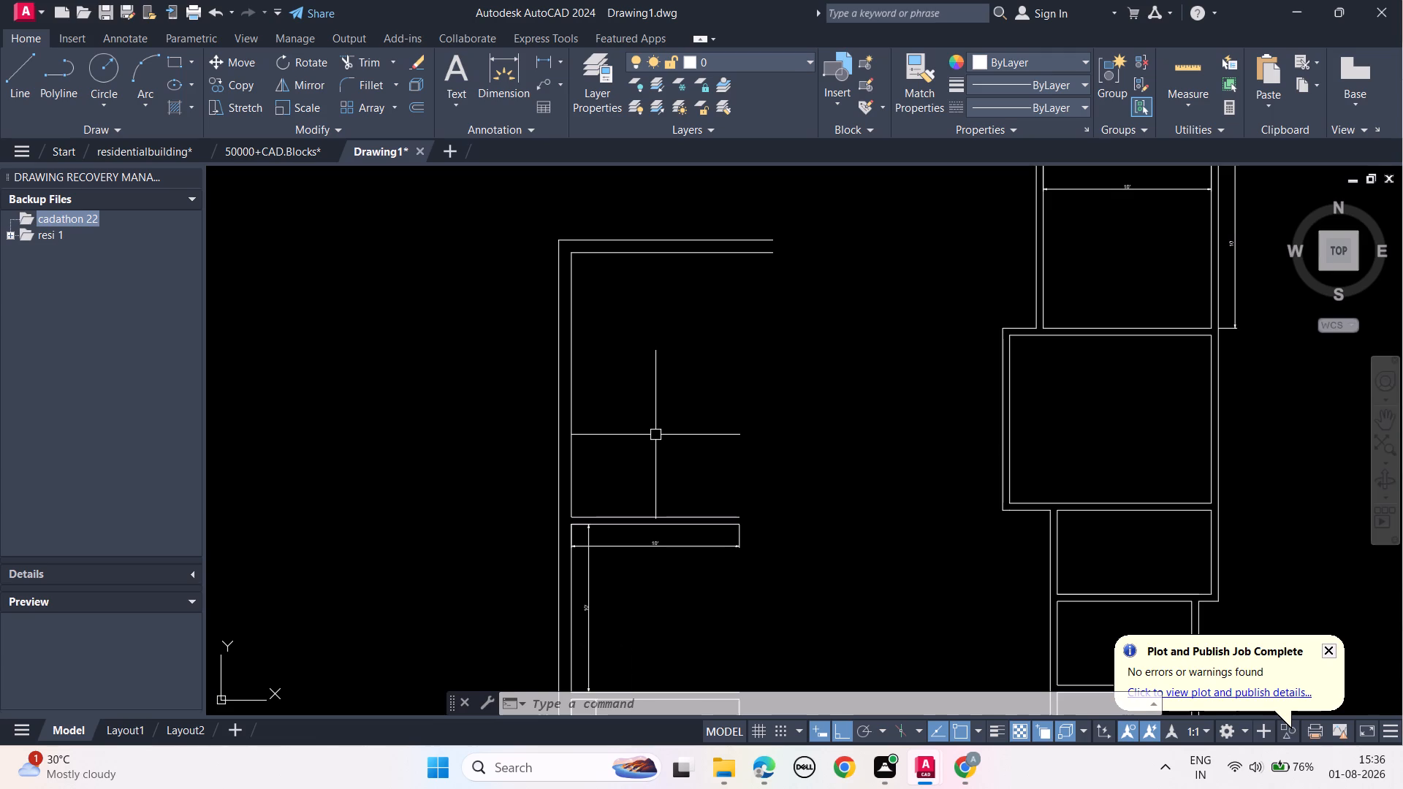
{"action": "key", "text": "ctrl+s"}
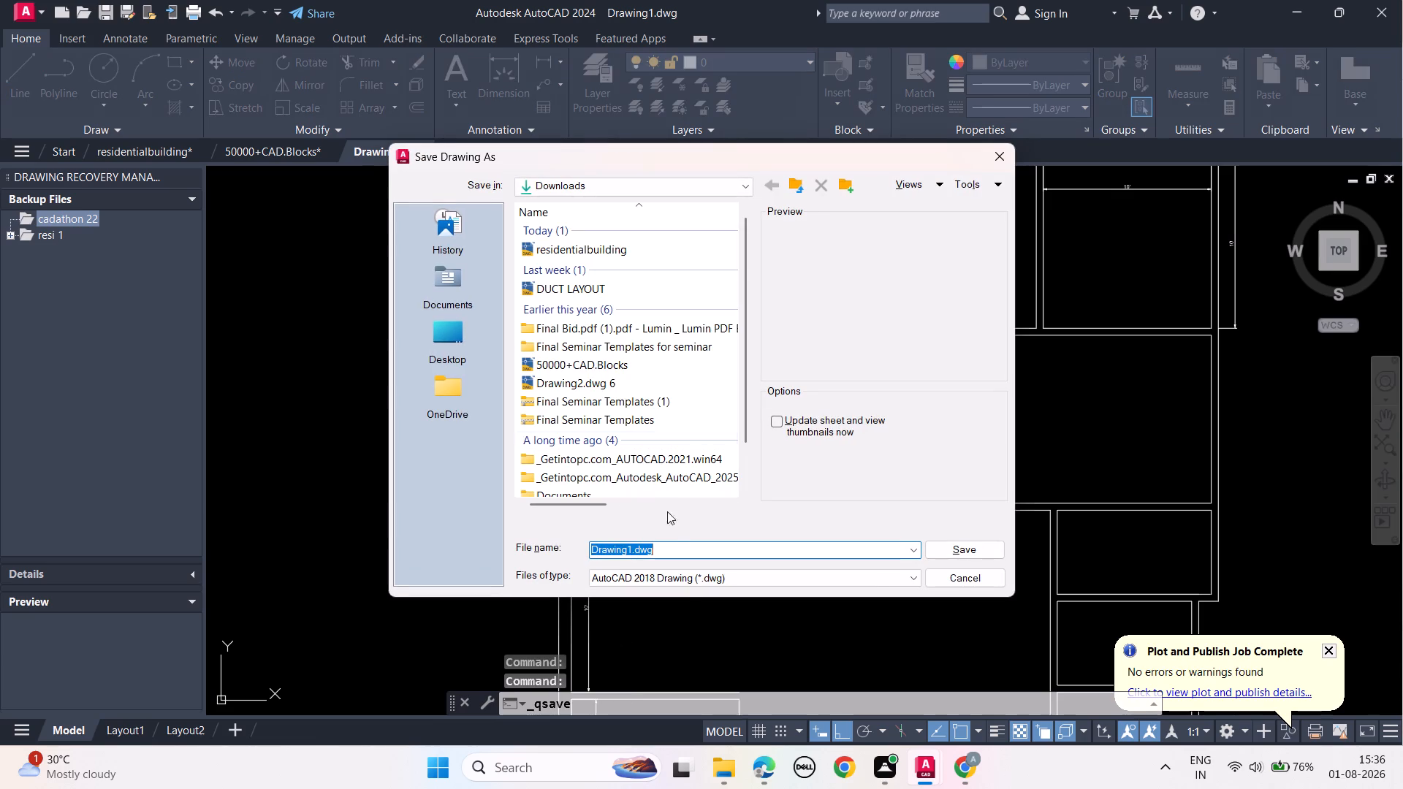
{"action": "left_click", "coordinate": [680, 543]}
{"action": "left_click", "coordinate": [672, 548]}
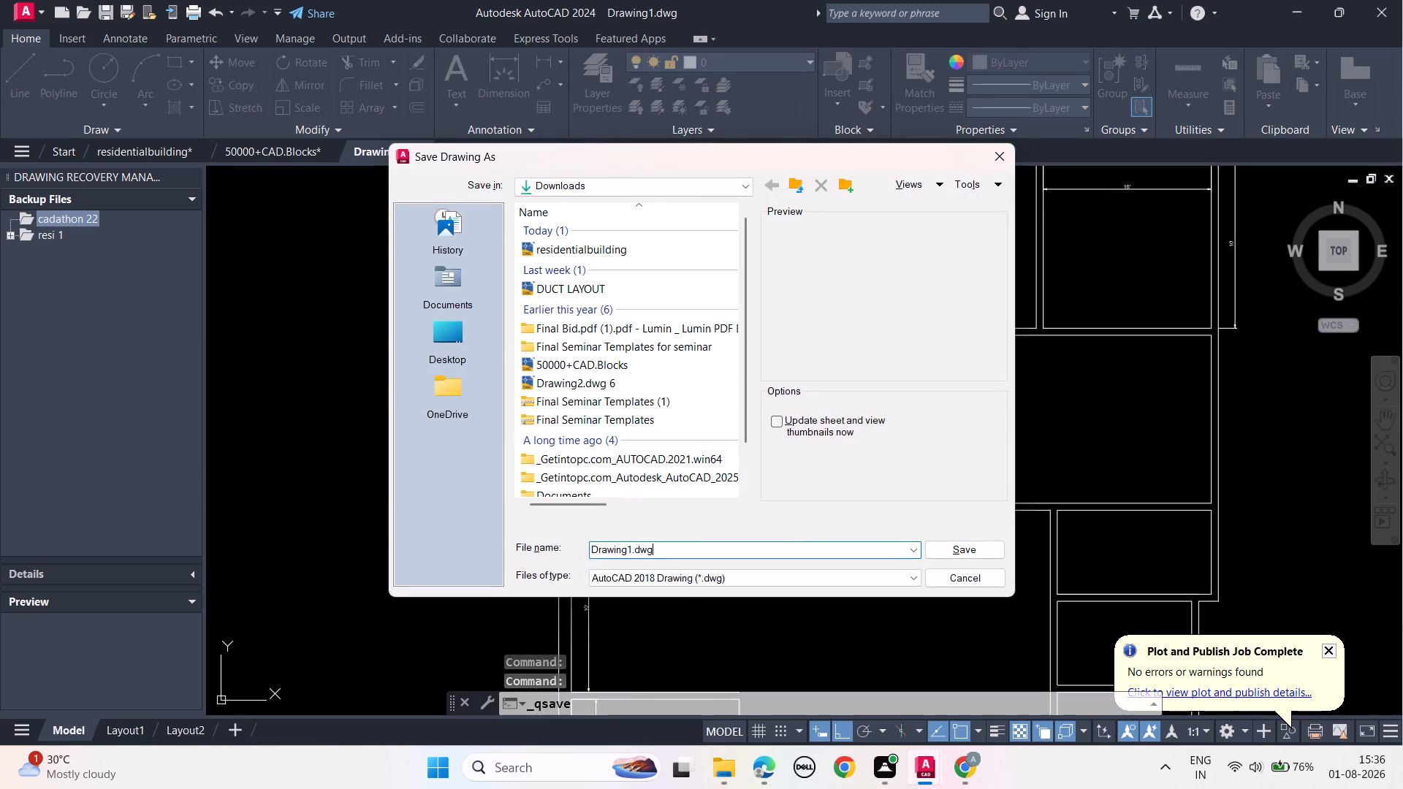
{"action": "key", "text": "space"}
{"action": "type", "text": "office plan"}
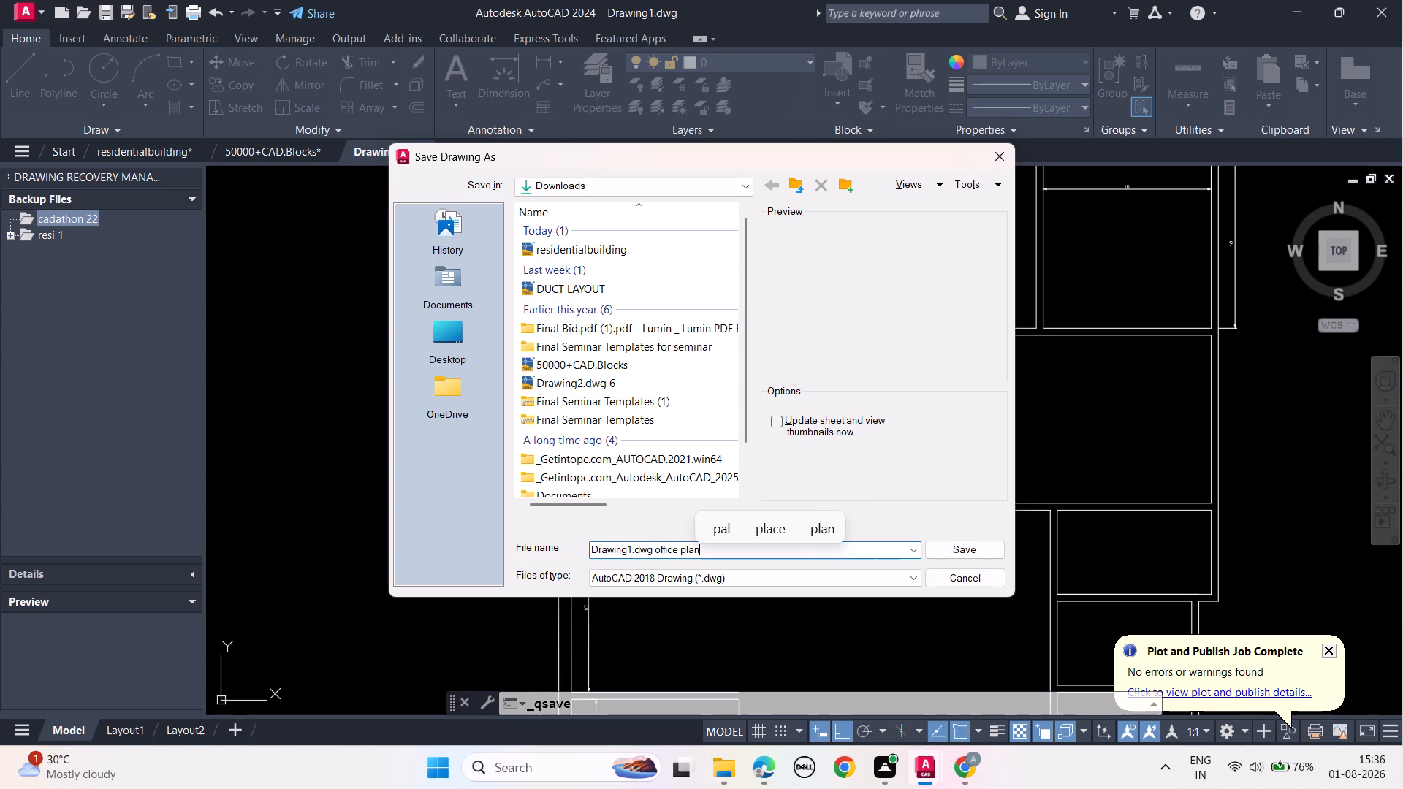
{"action": "key", "text": "space"}
{"action": "left_click", "coordinate": [441, 335]}
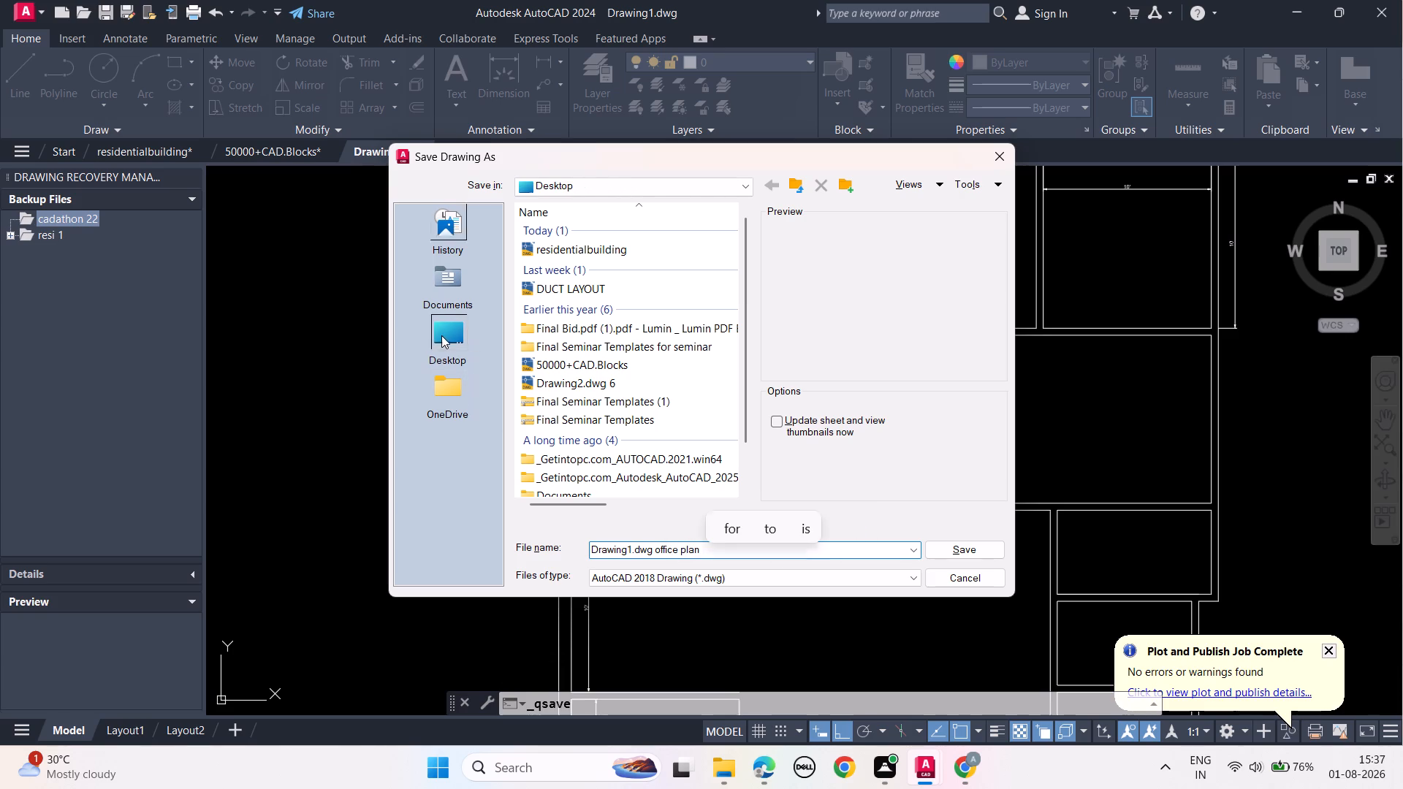
{"action": "left_click", "coordinate": [565, 351]}
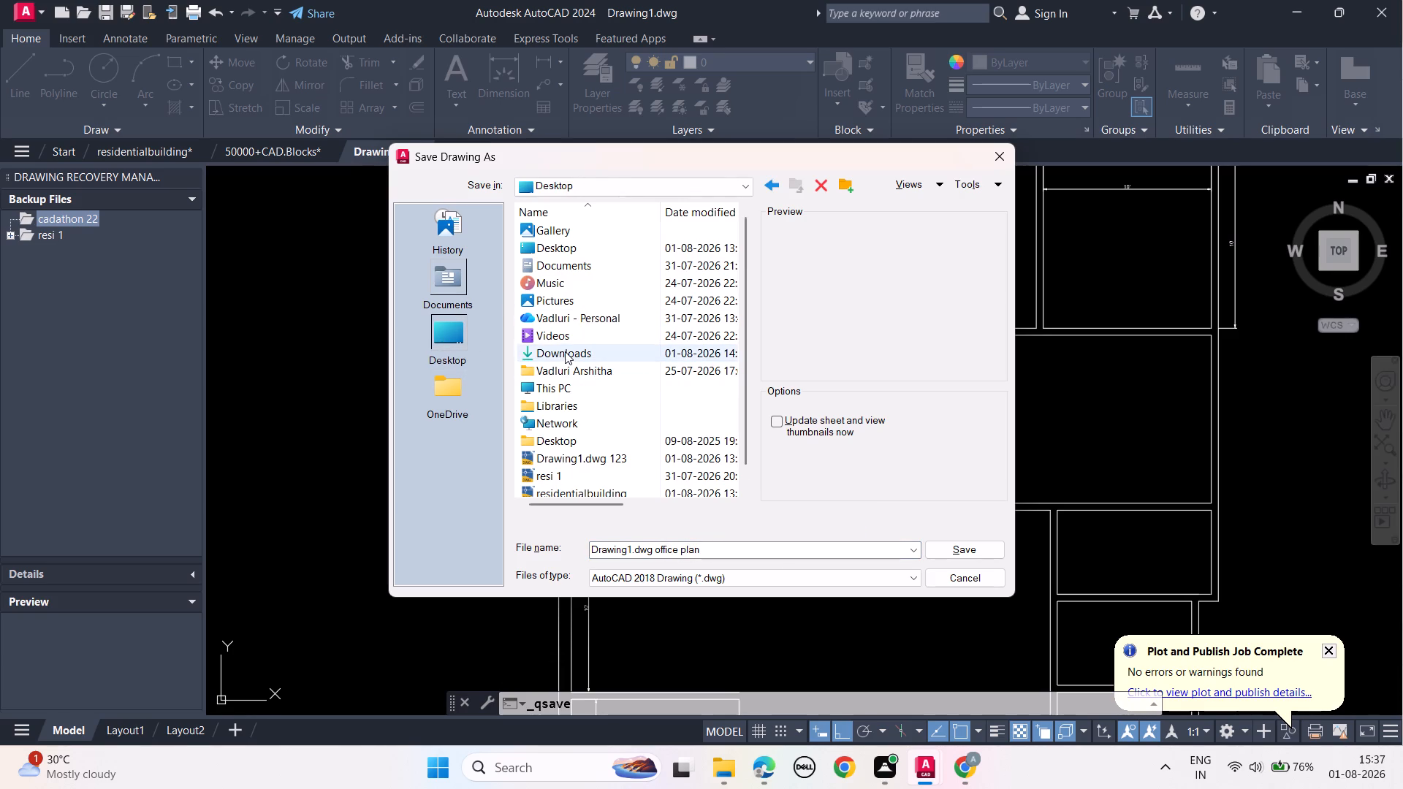
{"action": "left_click", "coordinate": [955, 546]}
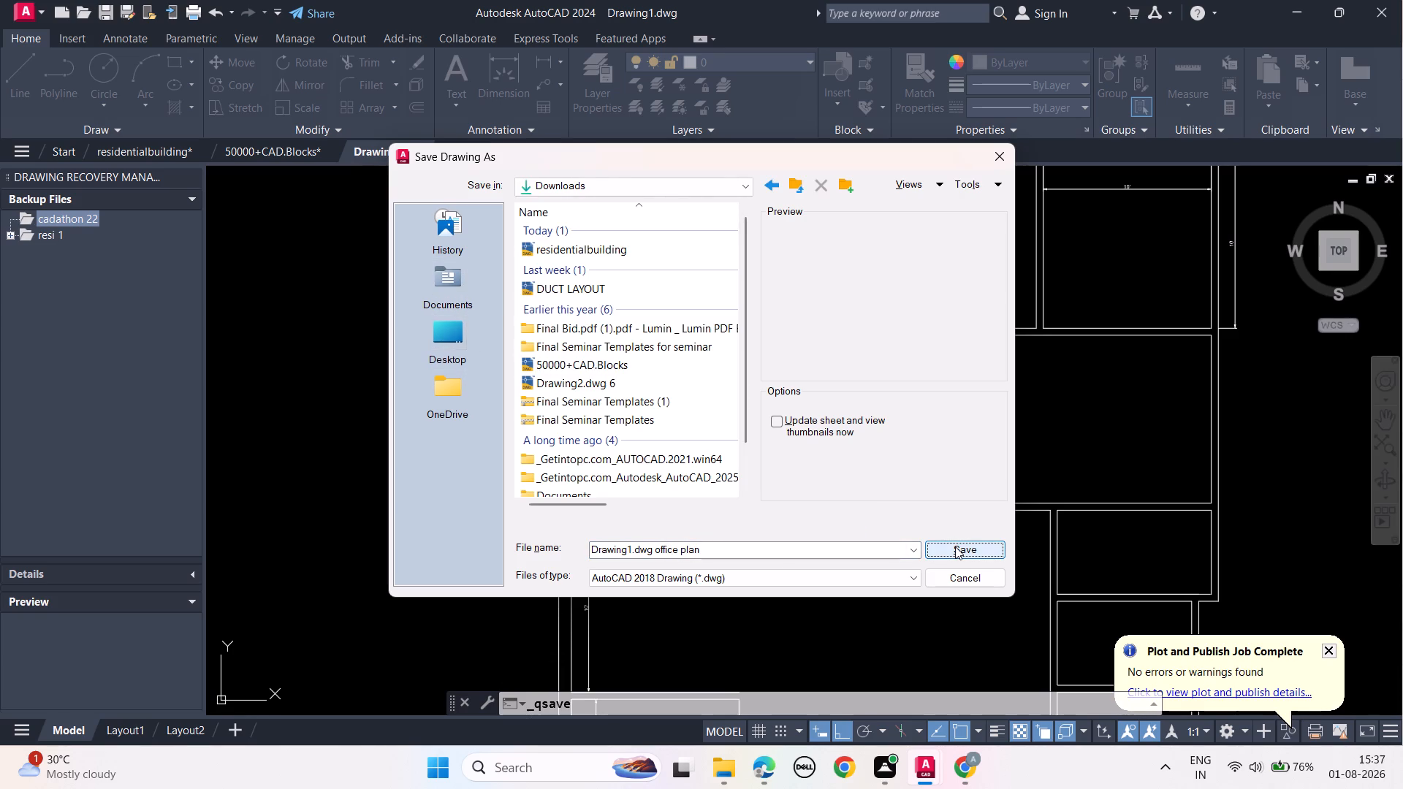
{"action": "left_click", "coordinate": [955, 546]}
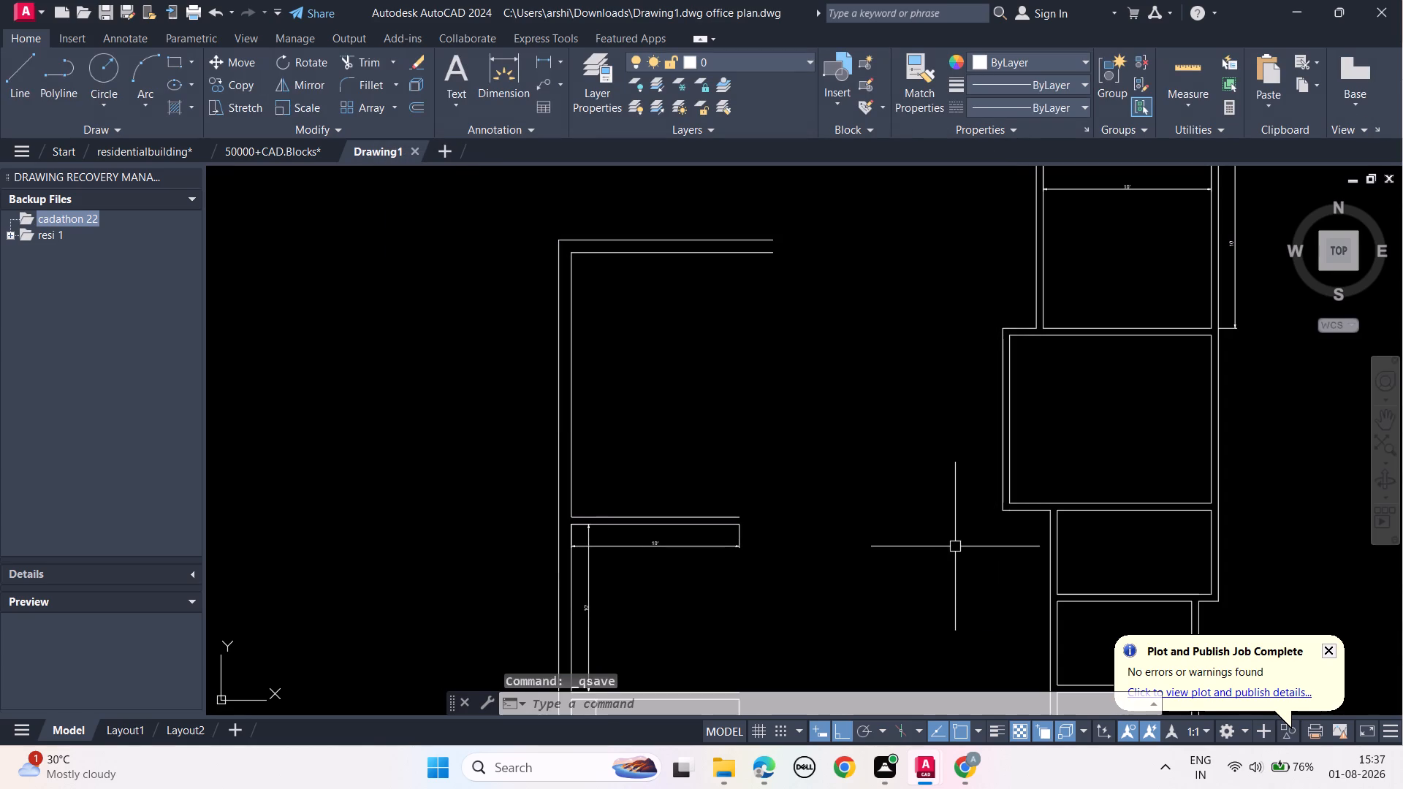
{"action": "key", "text": "ctrl+s"}
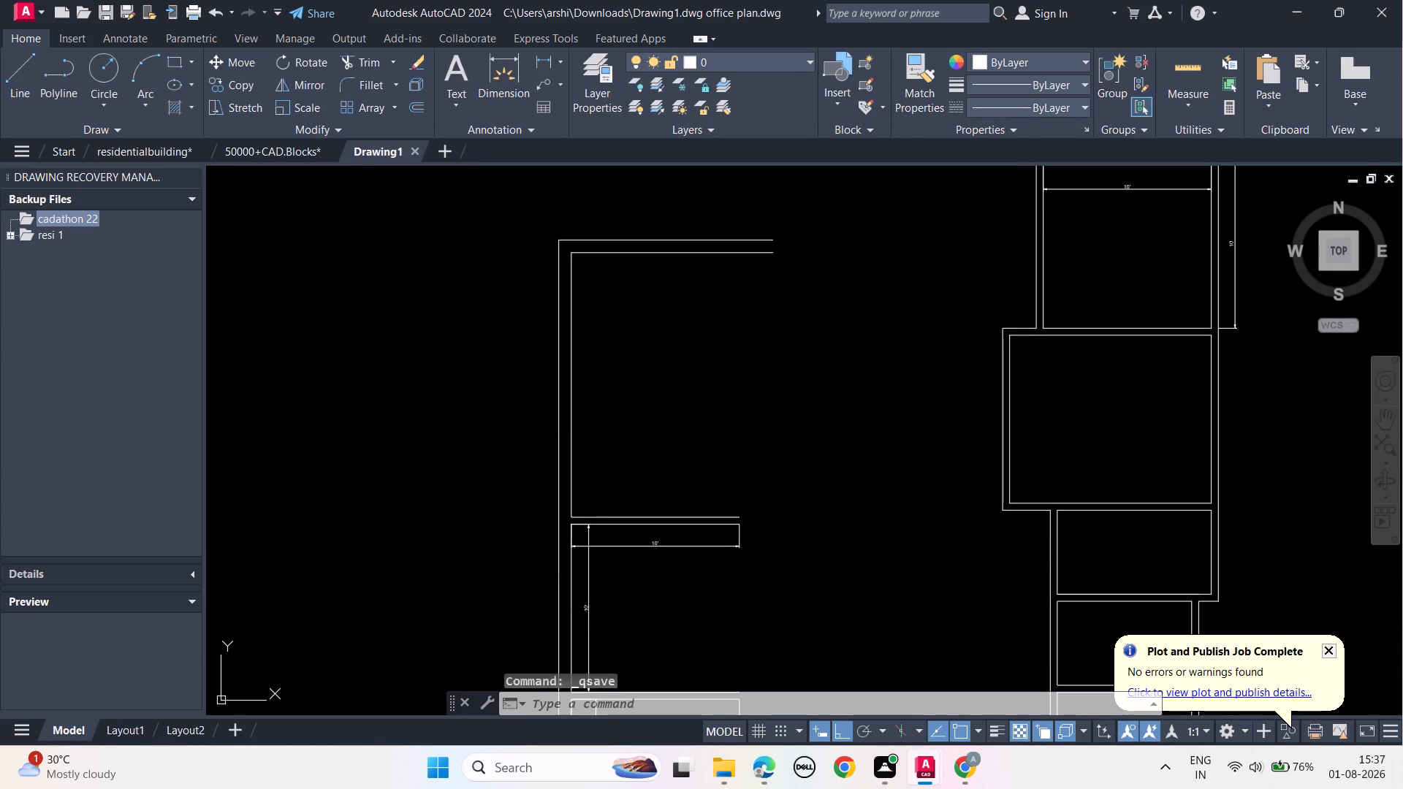
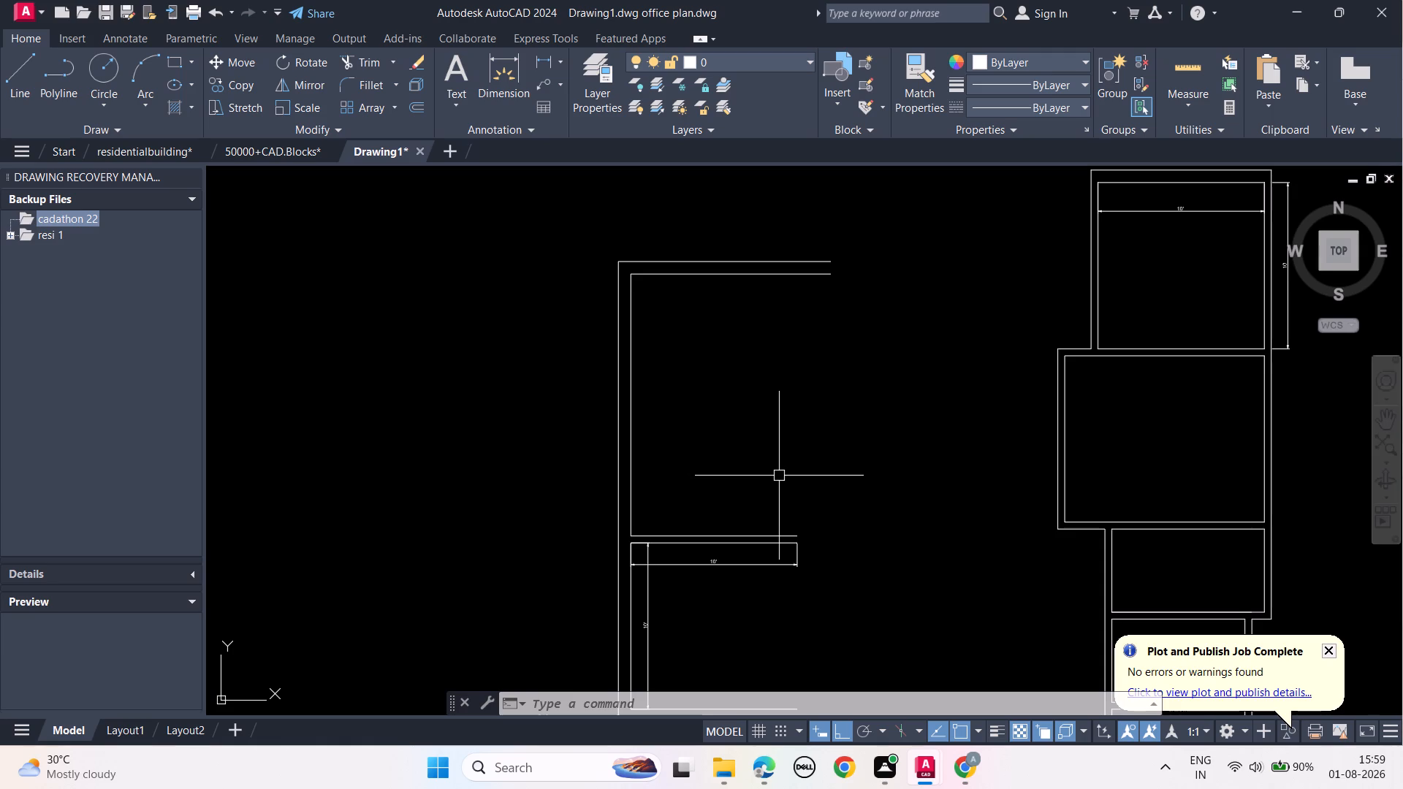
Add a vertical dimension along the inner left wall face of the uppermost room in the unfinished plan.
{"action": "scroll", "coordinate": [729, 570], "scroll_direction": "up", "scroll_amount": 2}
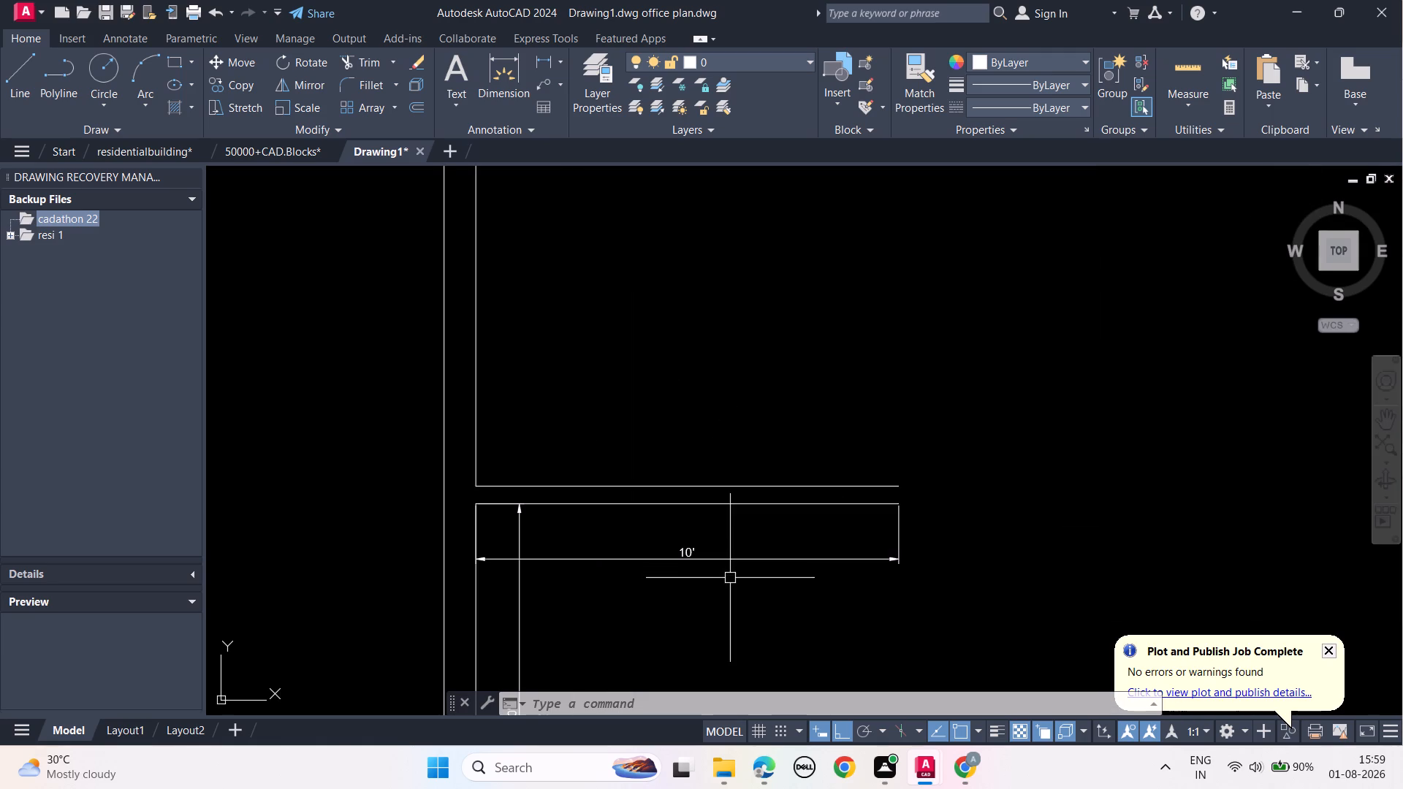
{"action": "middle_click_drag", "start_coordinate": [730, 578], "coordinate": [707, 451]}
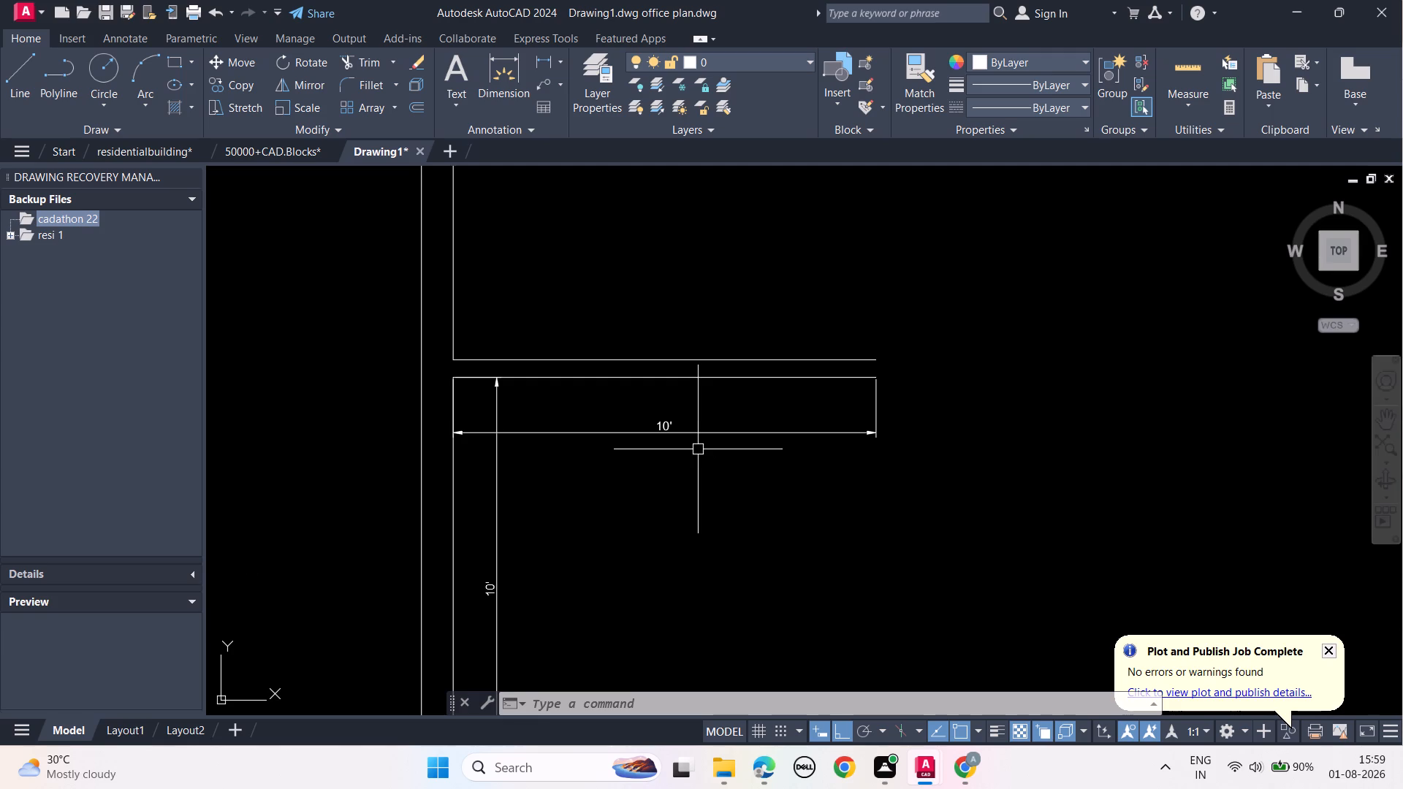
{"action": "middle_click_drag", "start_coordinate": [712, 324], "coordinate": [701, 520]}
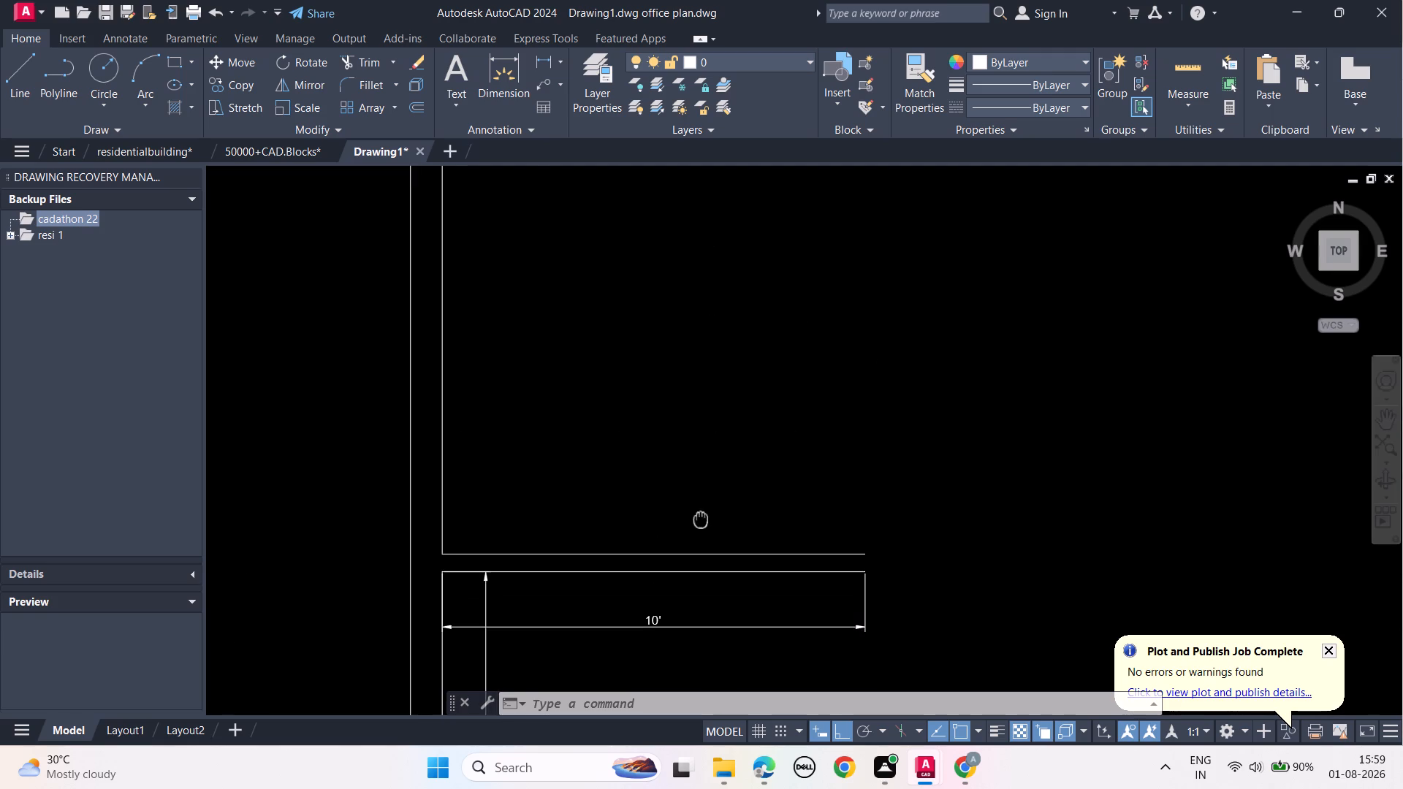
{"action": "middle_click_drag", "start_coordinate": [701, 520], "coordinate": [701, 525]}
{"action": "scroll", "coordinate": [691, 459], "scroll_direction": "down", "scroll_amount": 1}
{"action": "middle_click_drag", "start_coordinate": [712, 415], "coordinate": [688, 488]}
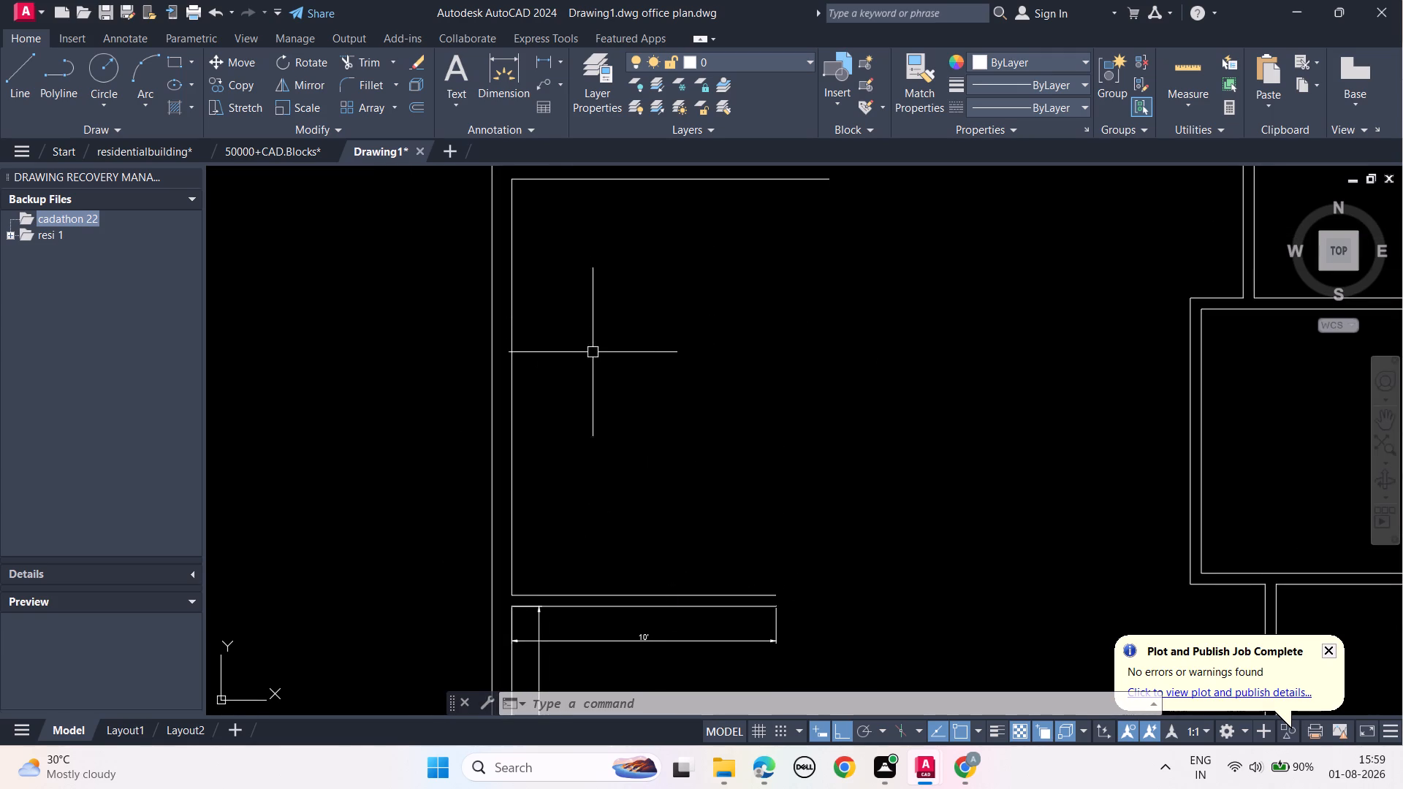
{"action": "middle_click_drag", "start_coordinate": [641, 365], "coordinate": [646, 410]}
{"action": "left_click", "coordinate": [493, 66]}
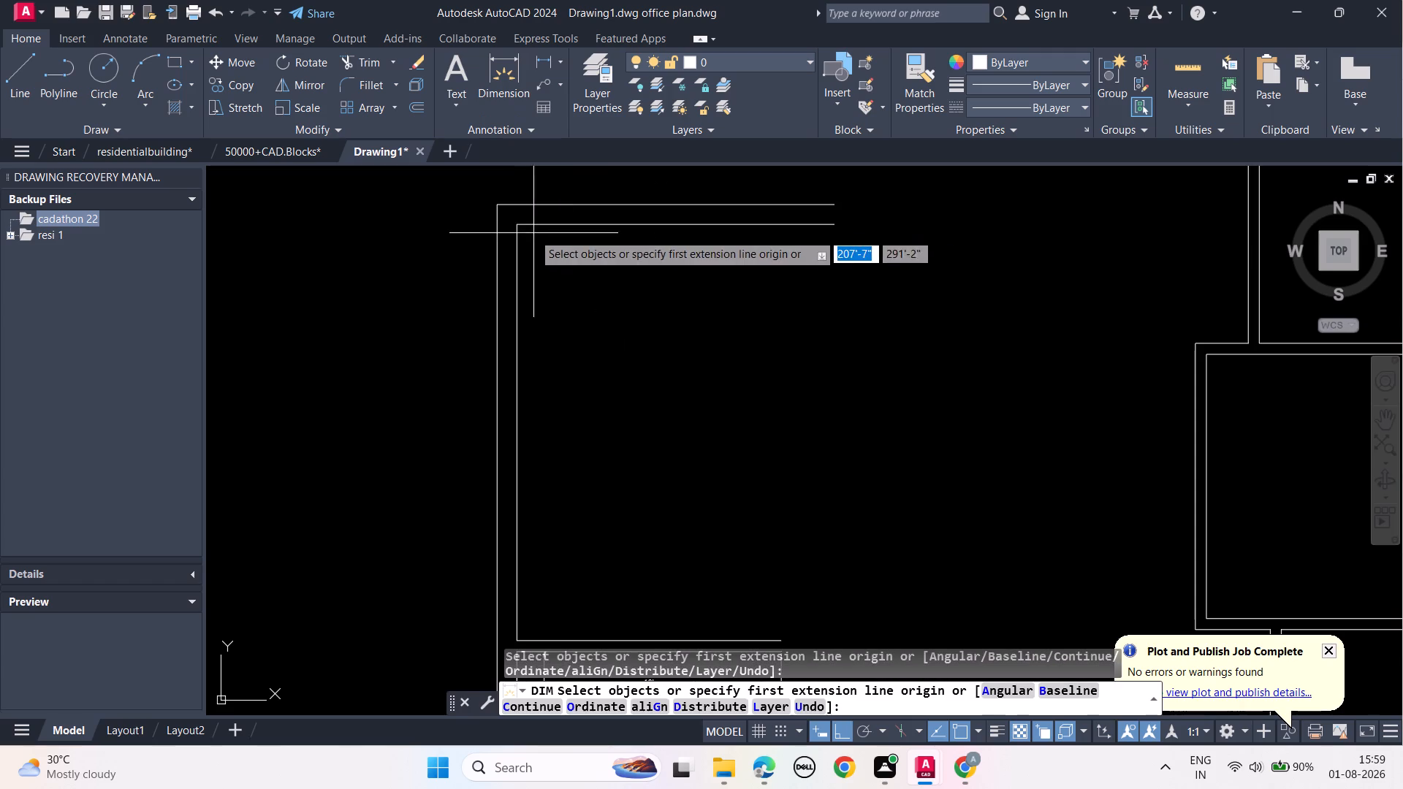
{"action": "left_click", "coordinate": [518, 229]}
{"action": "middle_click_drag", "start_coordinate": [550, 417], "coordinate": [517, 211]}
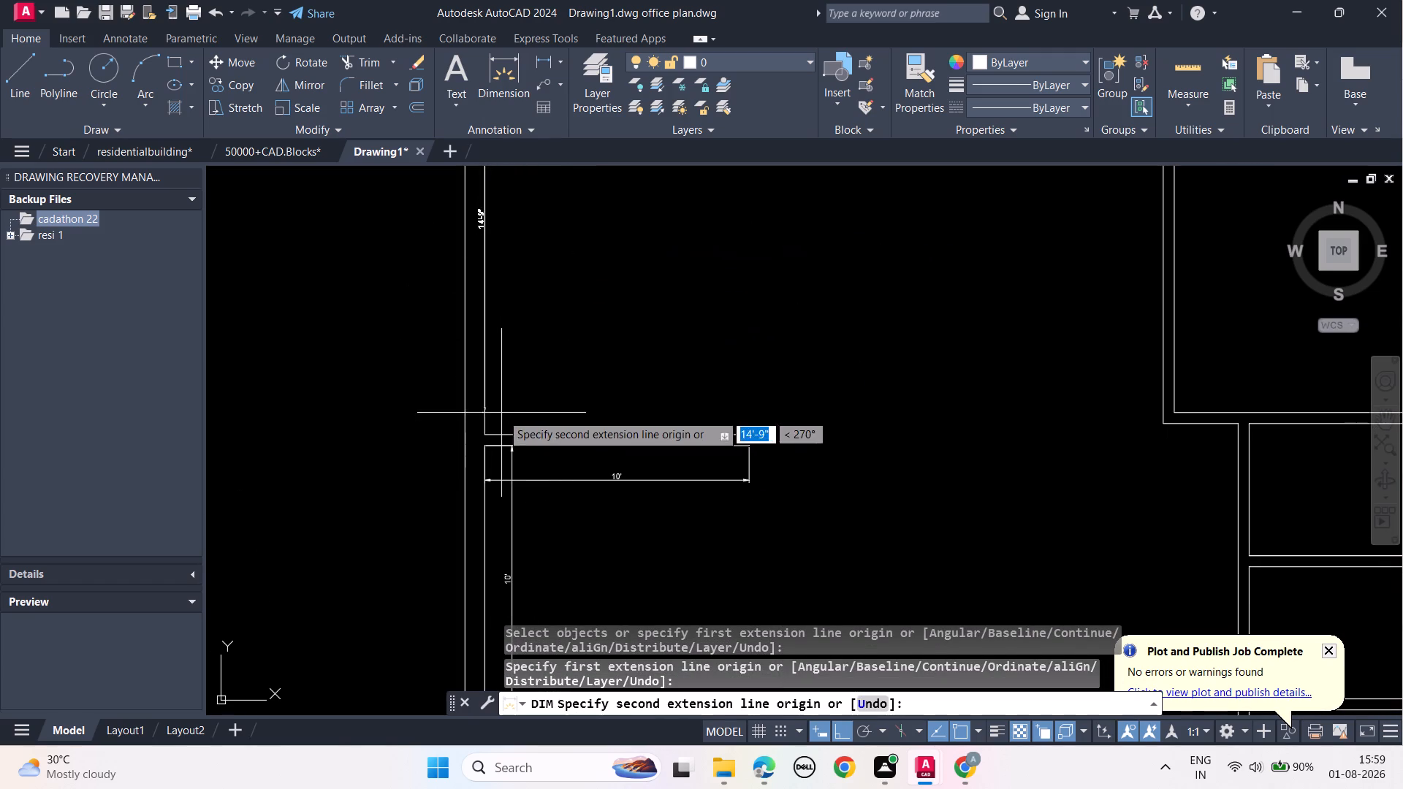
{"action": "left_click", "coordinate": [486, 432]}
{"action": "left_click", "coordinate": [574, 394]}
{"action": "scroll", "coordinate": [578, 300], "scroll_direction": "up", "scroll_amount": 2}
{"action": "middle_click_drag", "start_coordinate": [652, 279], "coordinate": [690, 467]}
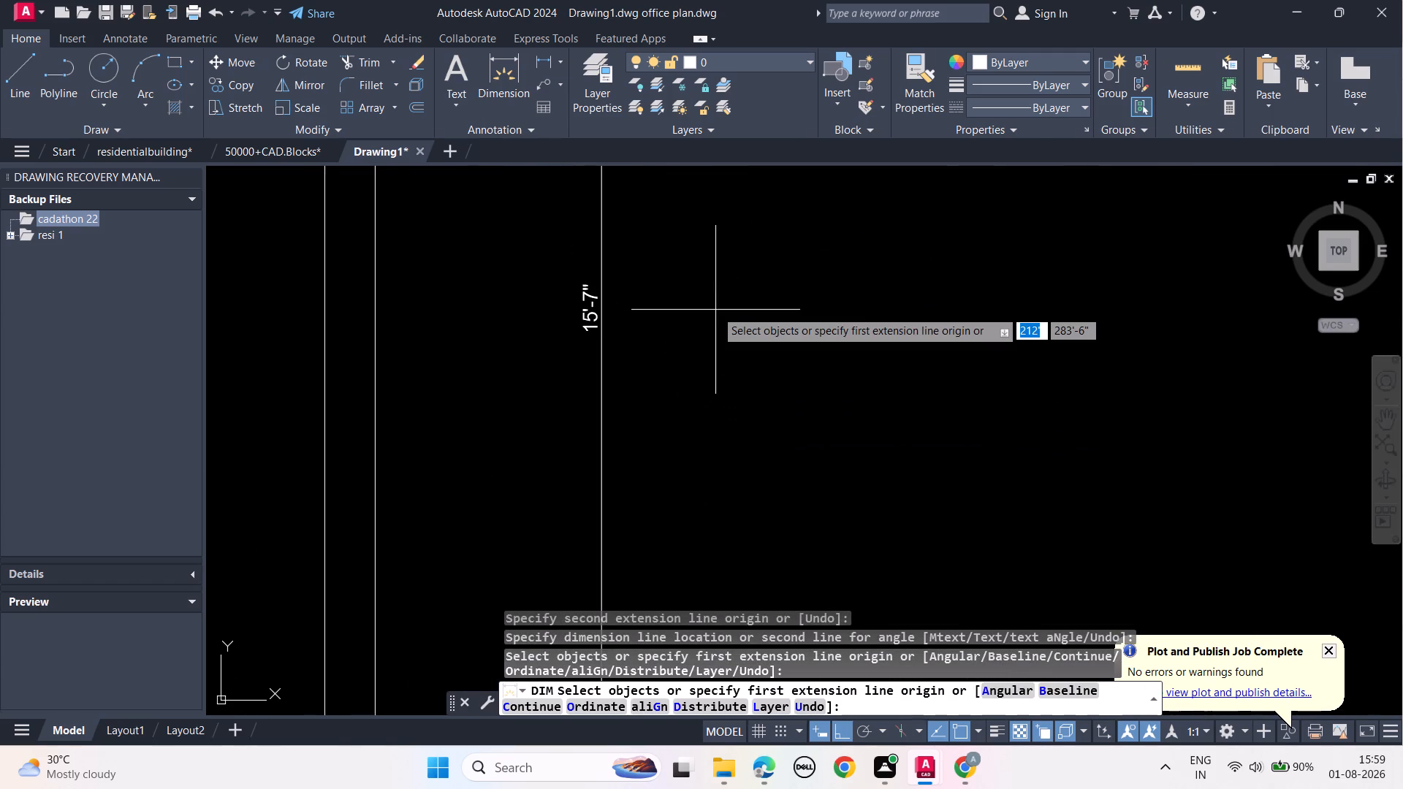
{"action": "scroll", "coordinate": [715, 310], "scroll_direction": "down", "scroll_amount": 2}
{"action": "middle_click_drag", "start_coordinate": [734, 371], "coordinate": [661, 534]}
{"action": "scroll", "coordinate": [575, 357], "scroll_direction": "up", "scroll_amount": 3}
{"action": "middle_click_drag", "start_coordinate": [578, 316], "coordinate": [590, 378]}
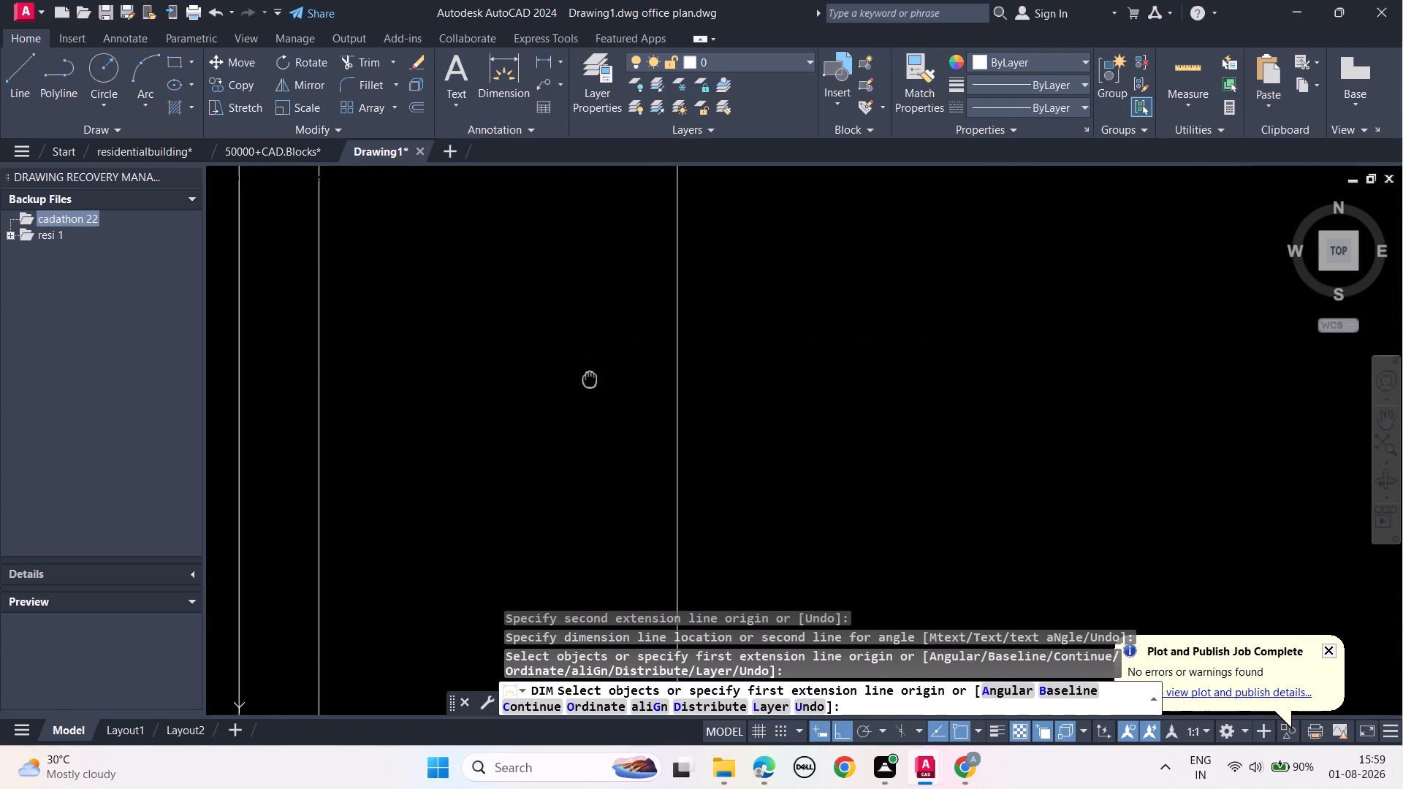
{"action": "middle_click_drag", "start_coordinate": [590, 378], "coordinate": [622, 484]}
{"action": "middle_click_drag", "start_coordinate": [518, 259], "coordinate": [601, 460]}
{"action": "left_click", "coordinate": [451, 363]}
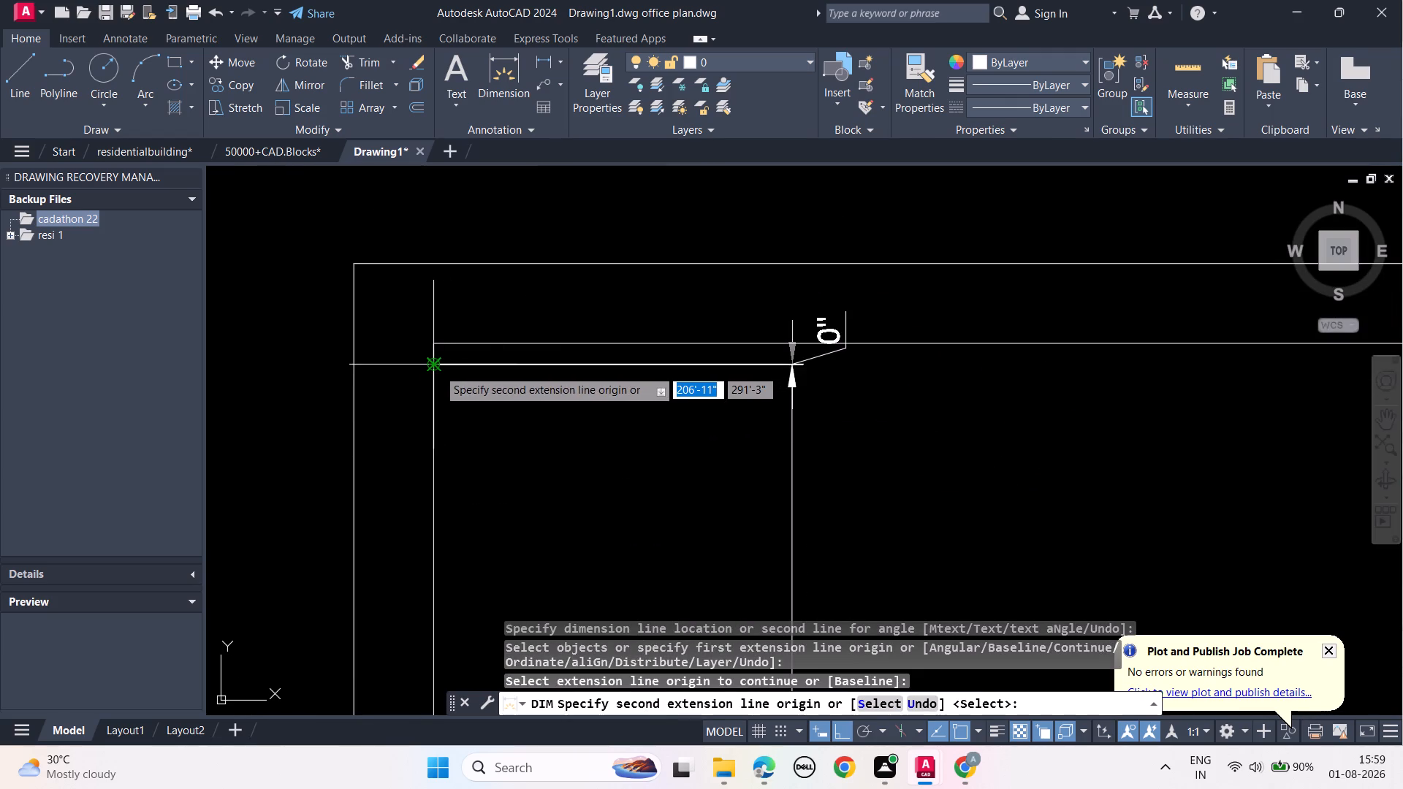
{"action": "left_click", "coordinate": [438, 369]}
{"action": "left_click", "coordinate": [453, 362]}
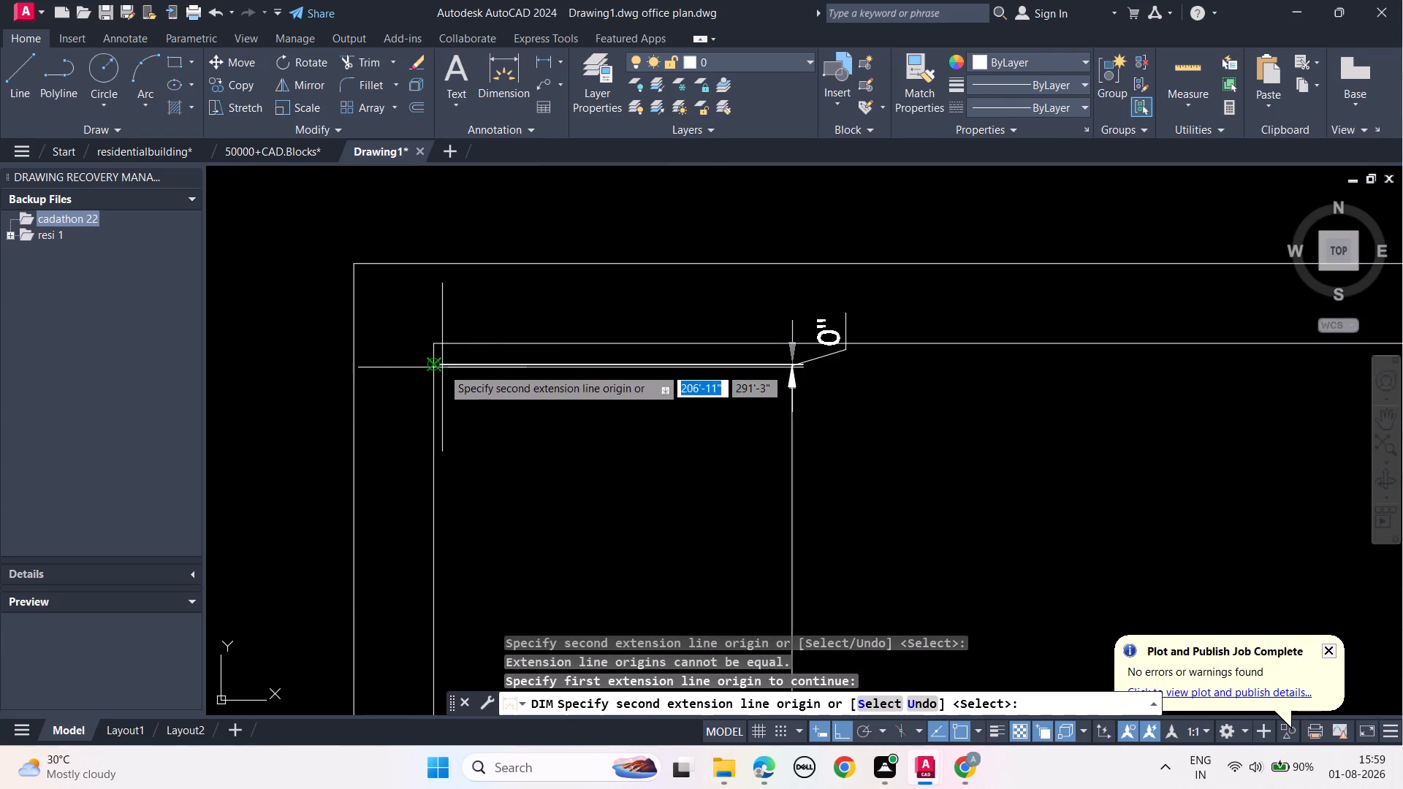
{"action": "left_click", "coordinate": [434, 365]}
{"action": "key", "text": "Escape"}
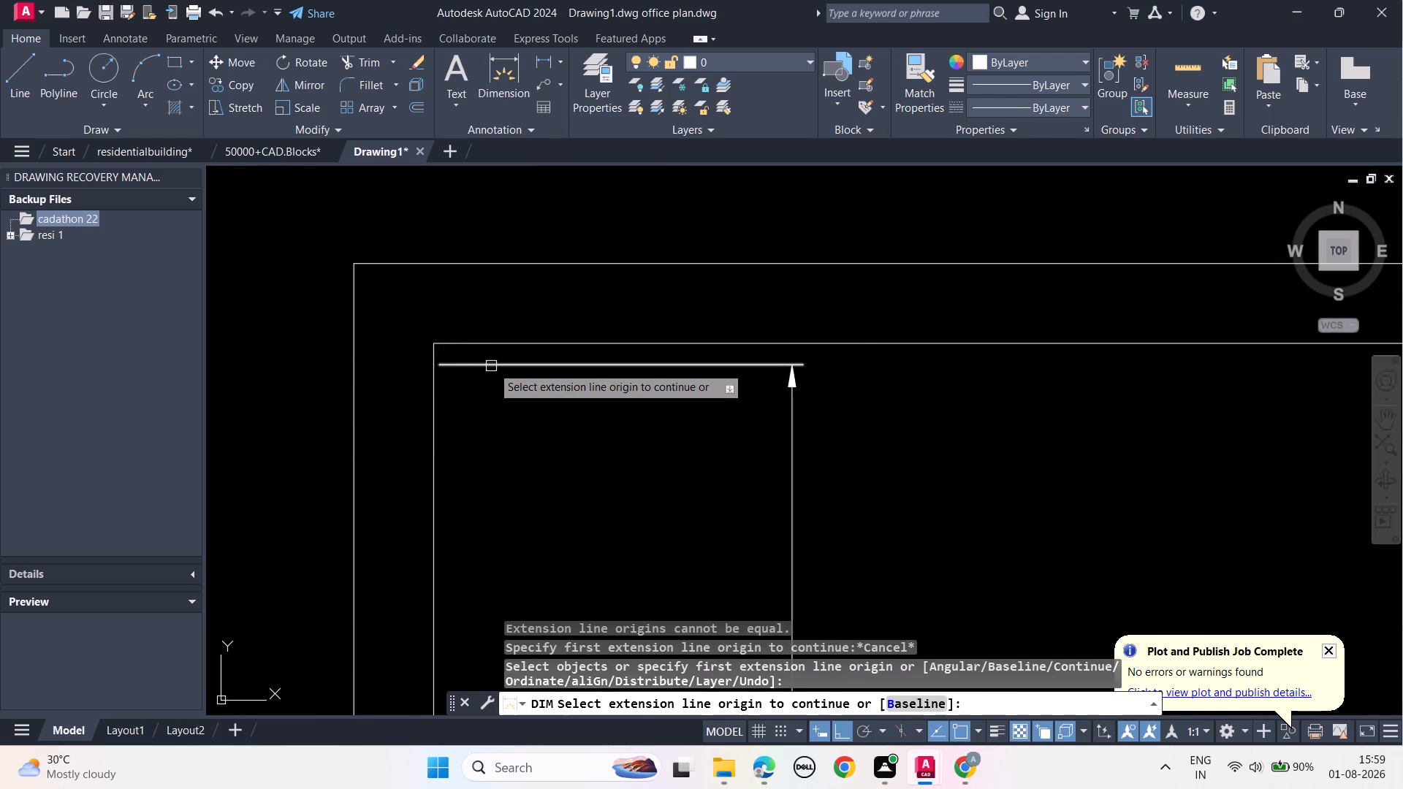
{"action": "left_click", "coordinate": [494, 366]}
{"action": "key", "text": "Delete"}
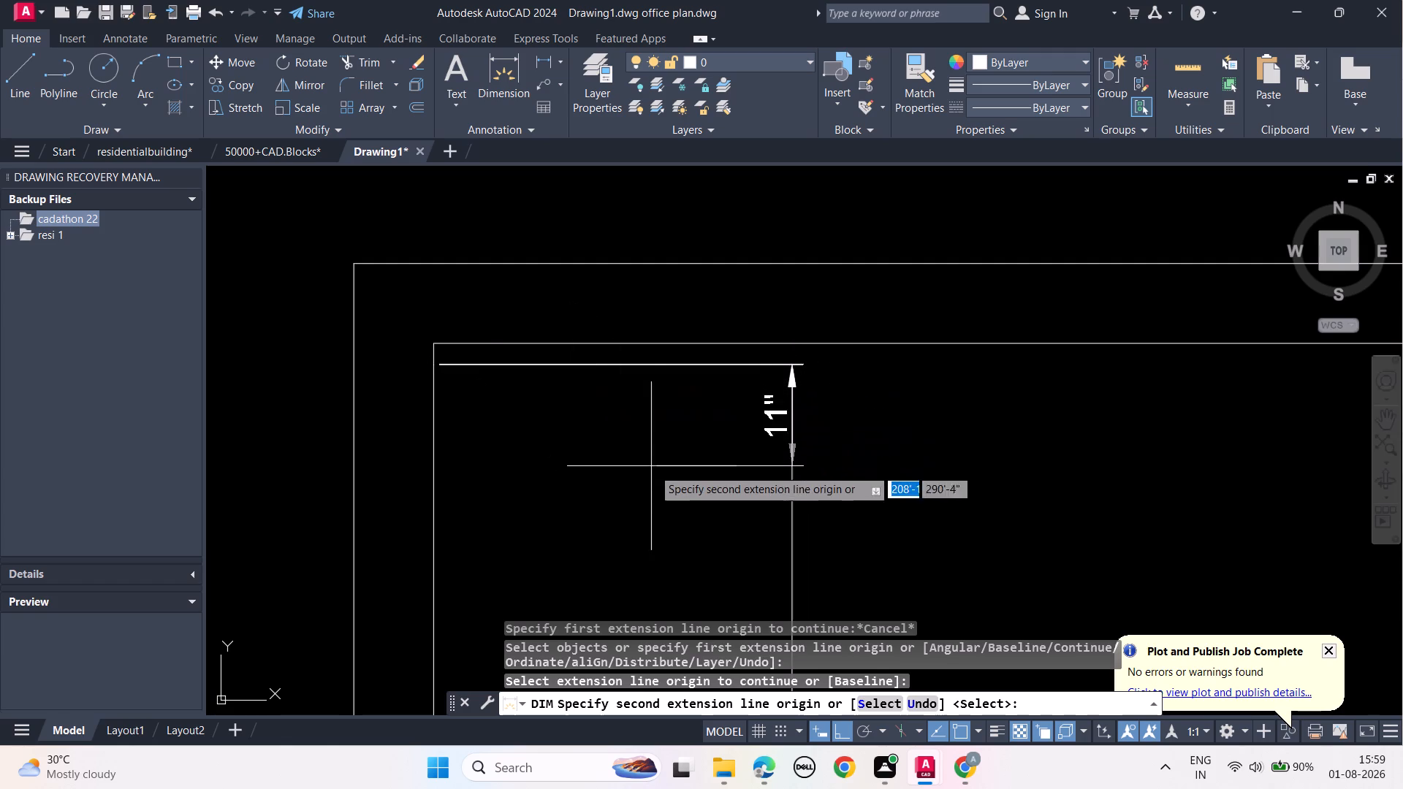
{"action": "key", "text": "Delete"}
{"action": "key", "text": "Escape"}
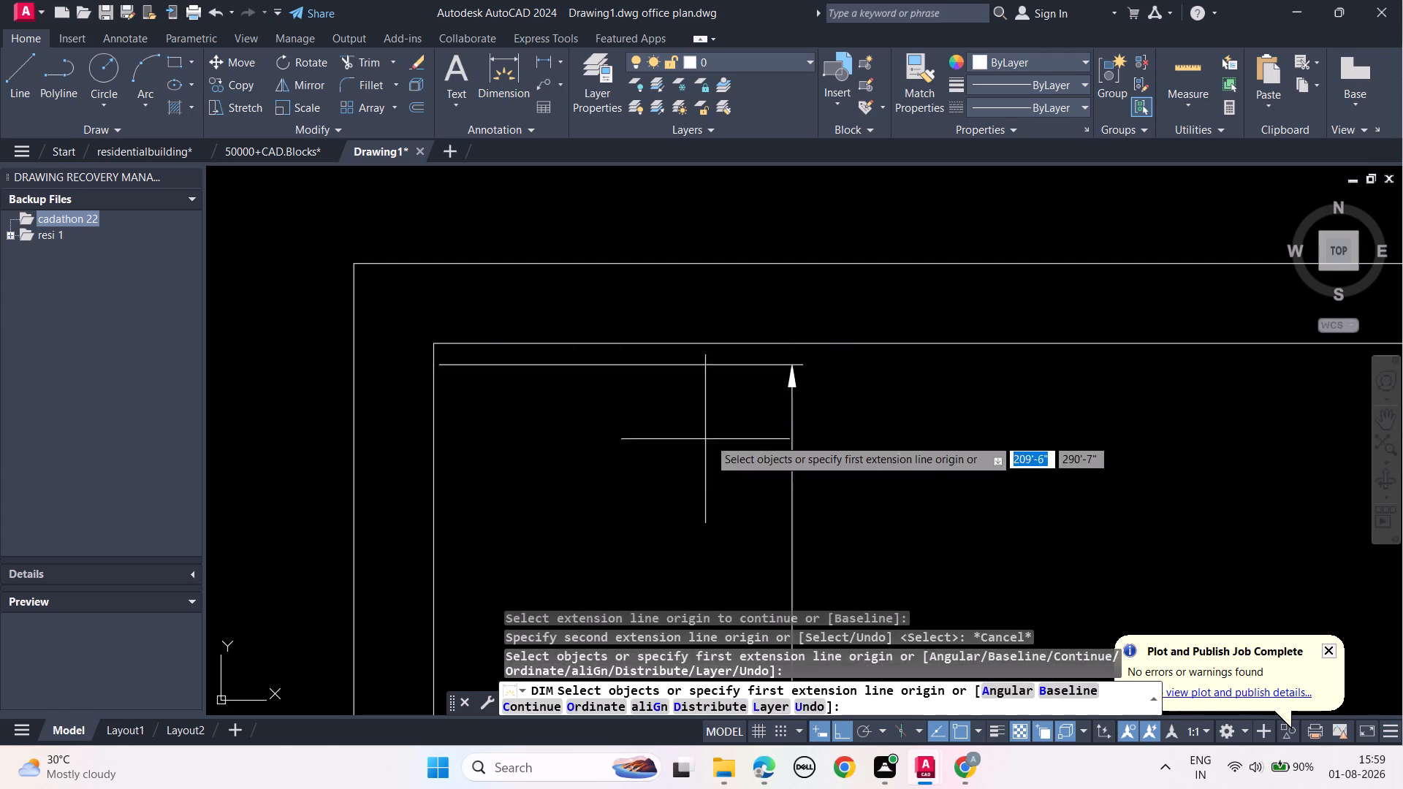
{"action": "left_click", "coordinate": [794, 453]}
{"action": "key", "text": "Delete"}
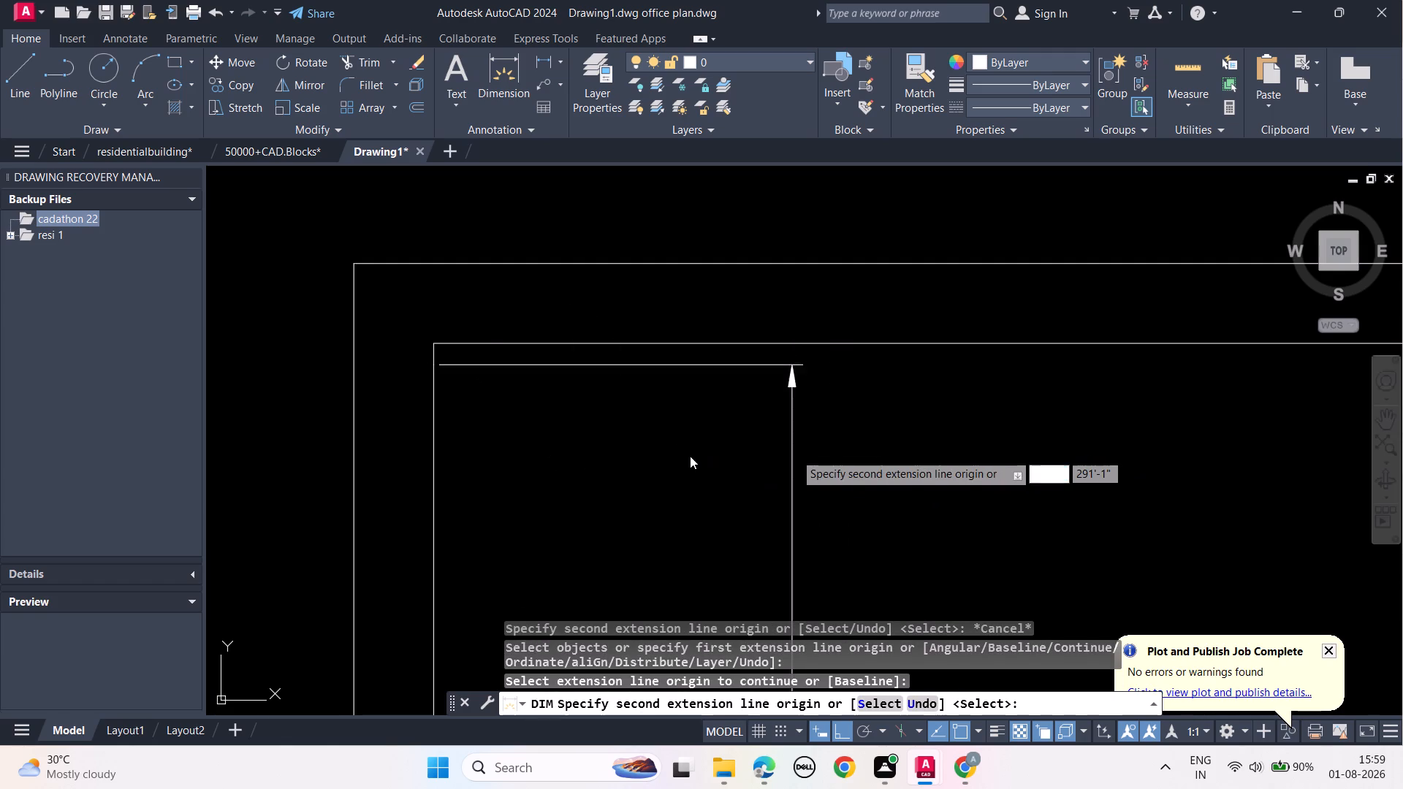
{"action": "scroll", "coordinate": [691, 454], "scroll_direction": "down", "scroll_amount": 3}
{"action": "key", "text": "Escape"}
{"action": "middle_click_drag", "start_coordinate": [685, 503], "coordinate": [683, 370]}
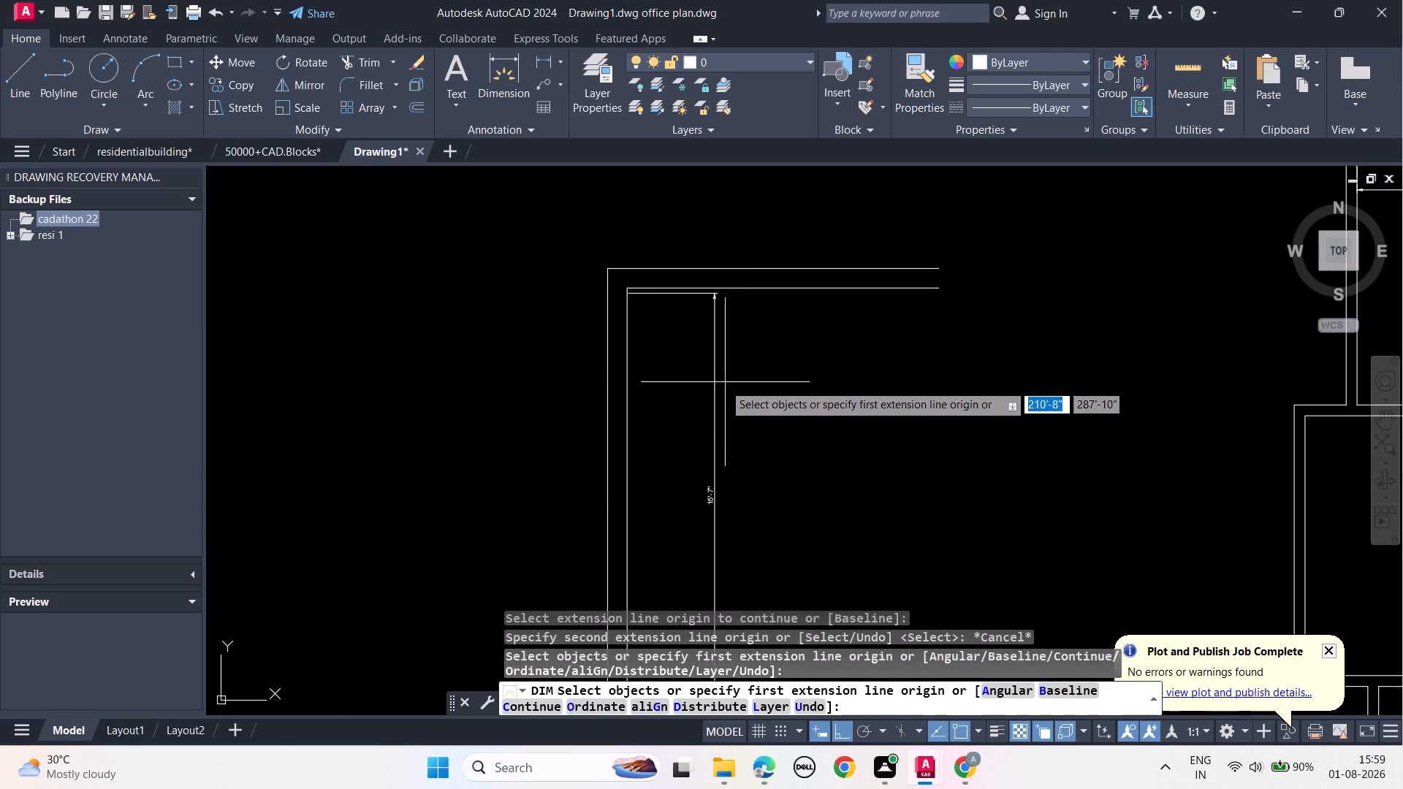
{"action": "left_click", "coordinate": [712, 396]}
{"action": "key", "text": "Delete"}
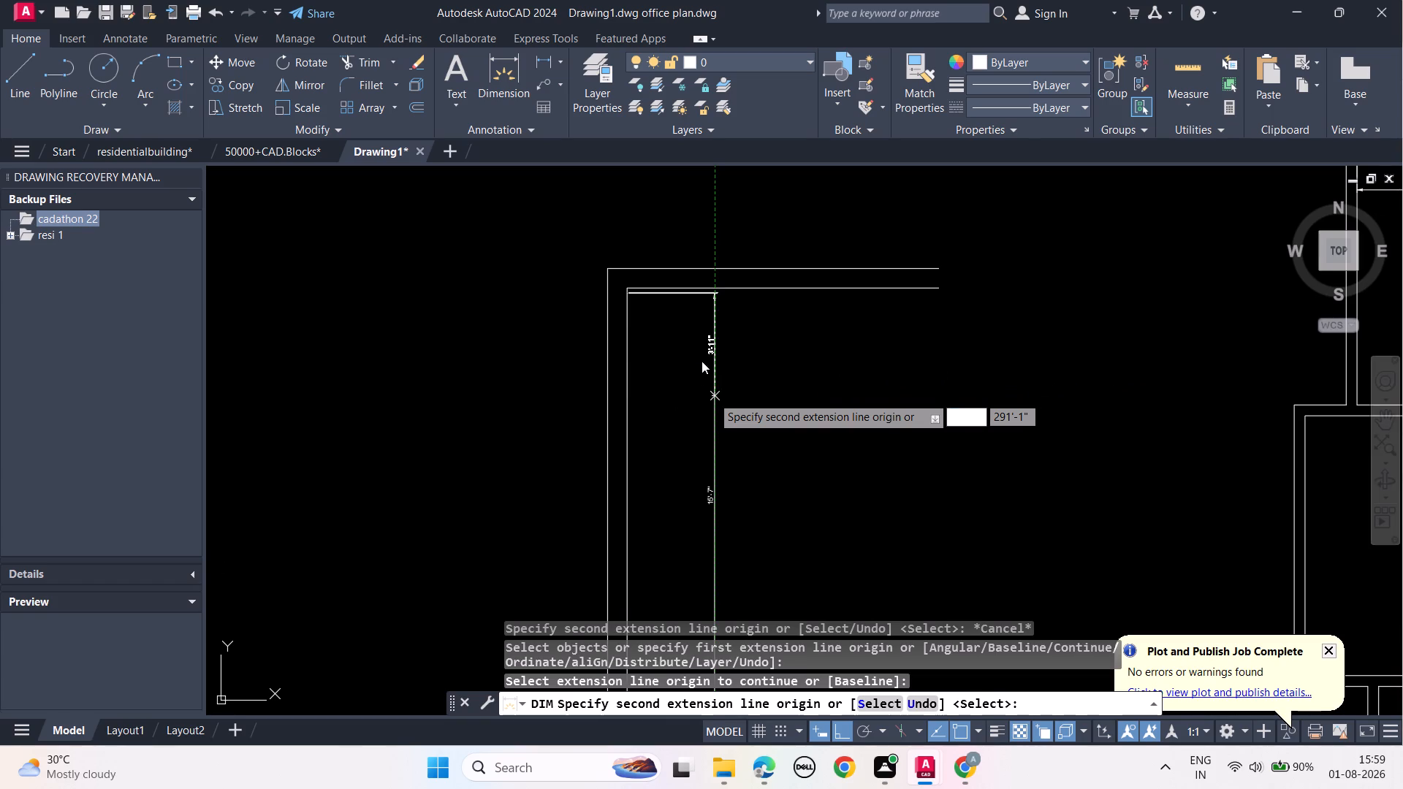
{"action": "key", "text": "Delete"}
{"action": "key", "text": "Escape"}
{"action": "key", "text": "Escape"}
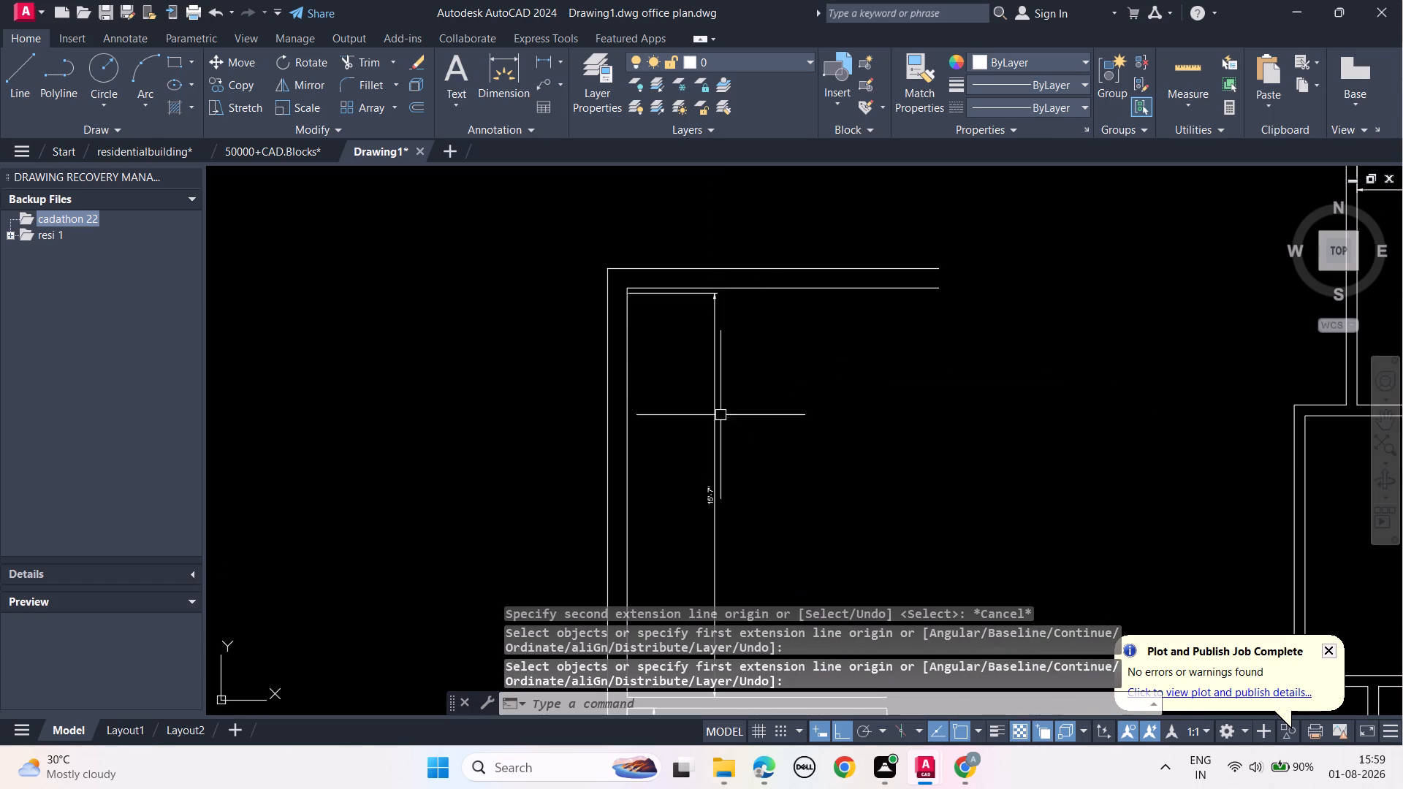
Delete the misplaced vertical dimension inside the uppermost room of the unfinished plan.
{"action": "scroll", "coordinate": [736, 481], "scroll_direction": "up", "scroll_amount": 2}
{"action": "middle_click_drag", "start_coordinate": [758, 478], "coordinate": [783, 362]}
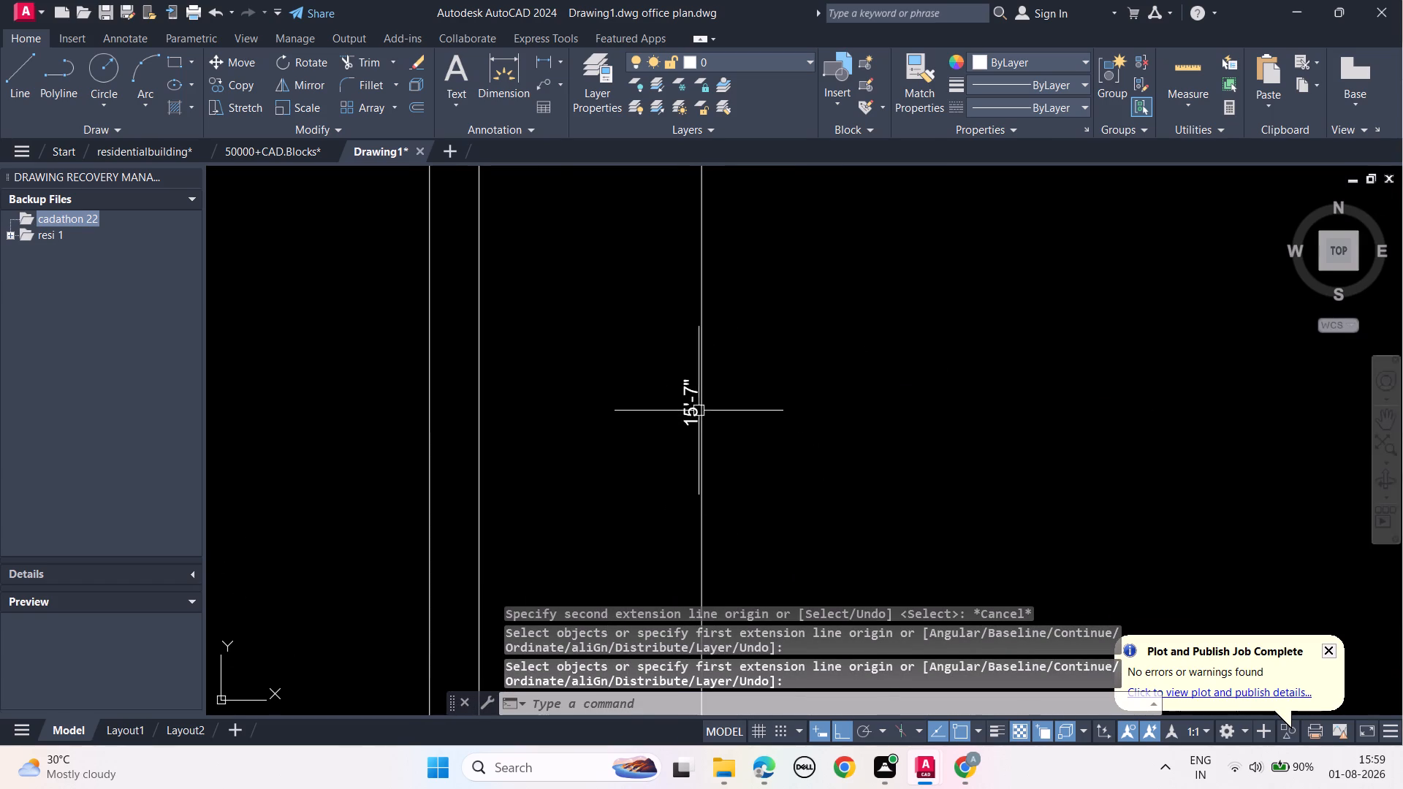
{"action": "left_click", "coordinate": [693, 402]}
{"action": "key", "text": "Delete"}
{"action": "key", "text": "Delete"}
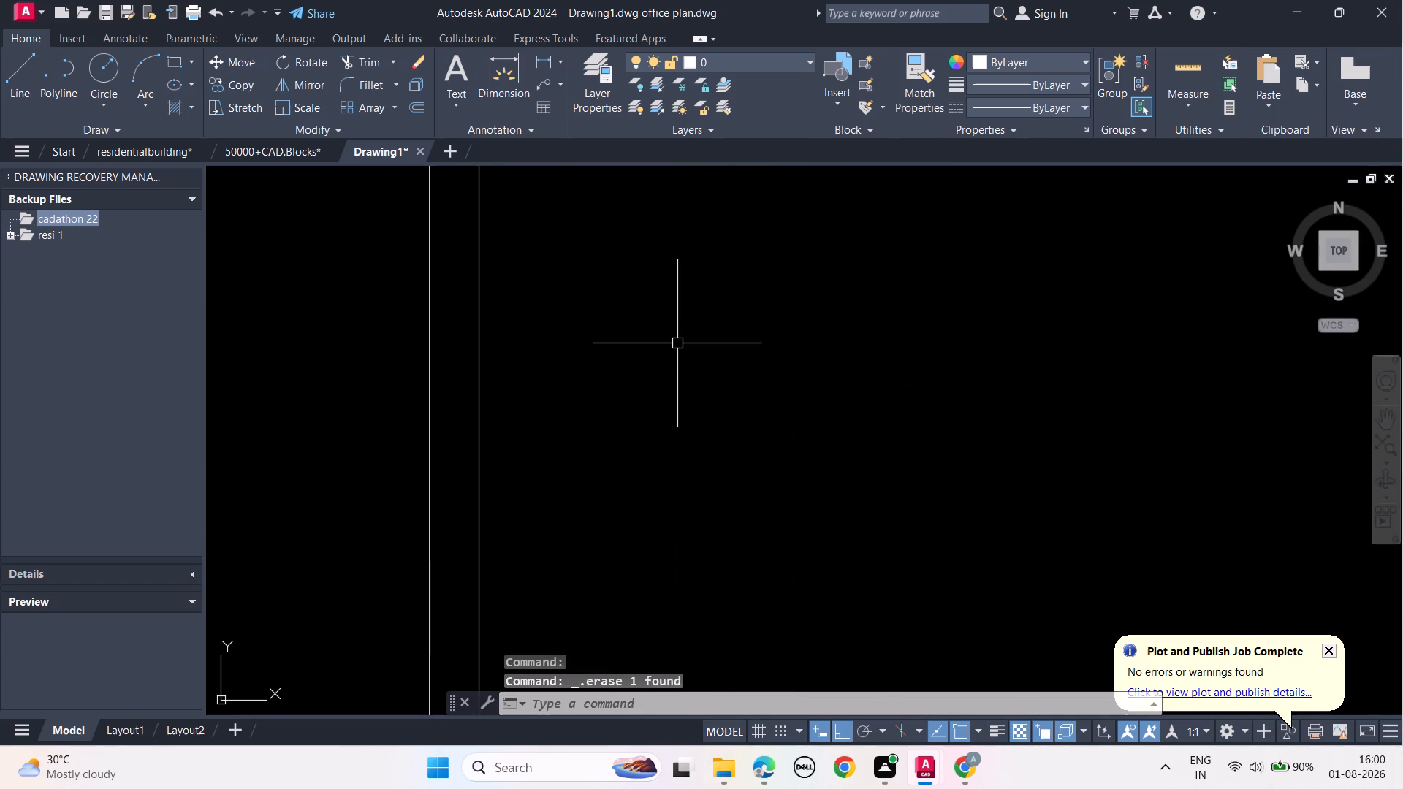
Dimension the uppermost room's inner left wall face from its lower inner corner to its upper inner corner, placing the dimension just inside the wall.
{"action": "scroll", "coordinate": [685, 378], "scroll_direction": "down", "scroll_amount": 3}
{"action": "middle_click_drag", "start_coordinate": [767, 354], "coordinate": [808, 338]}
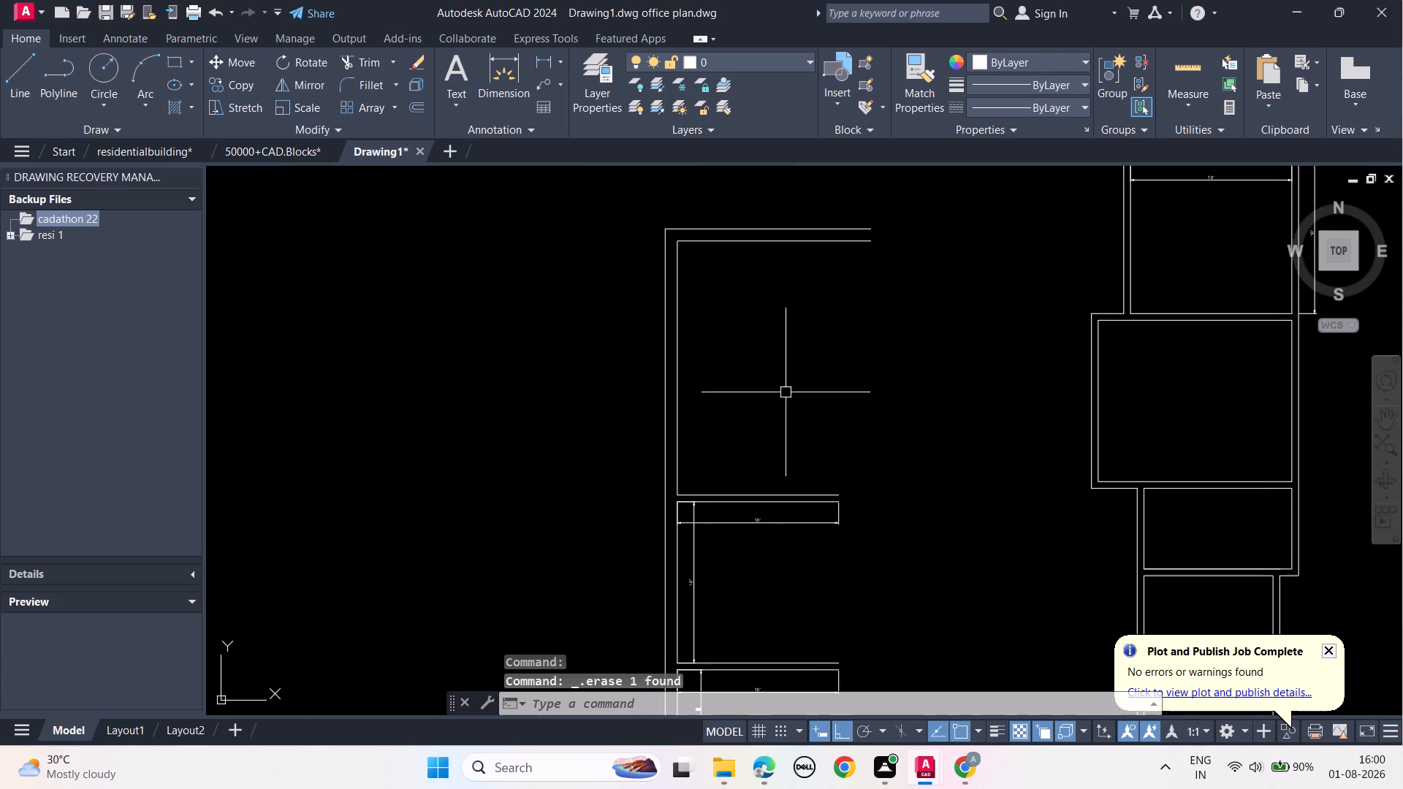
{"action": "scroll", "coordinate": [718, 436], "scroll_direction": "up", "scroll_amount": 2}
{"action": "middle_click_drag", "start_coordinate": [704, 529], "coordinate": [729, 465]}
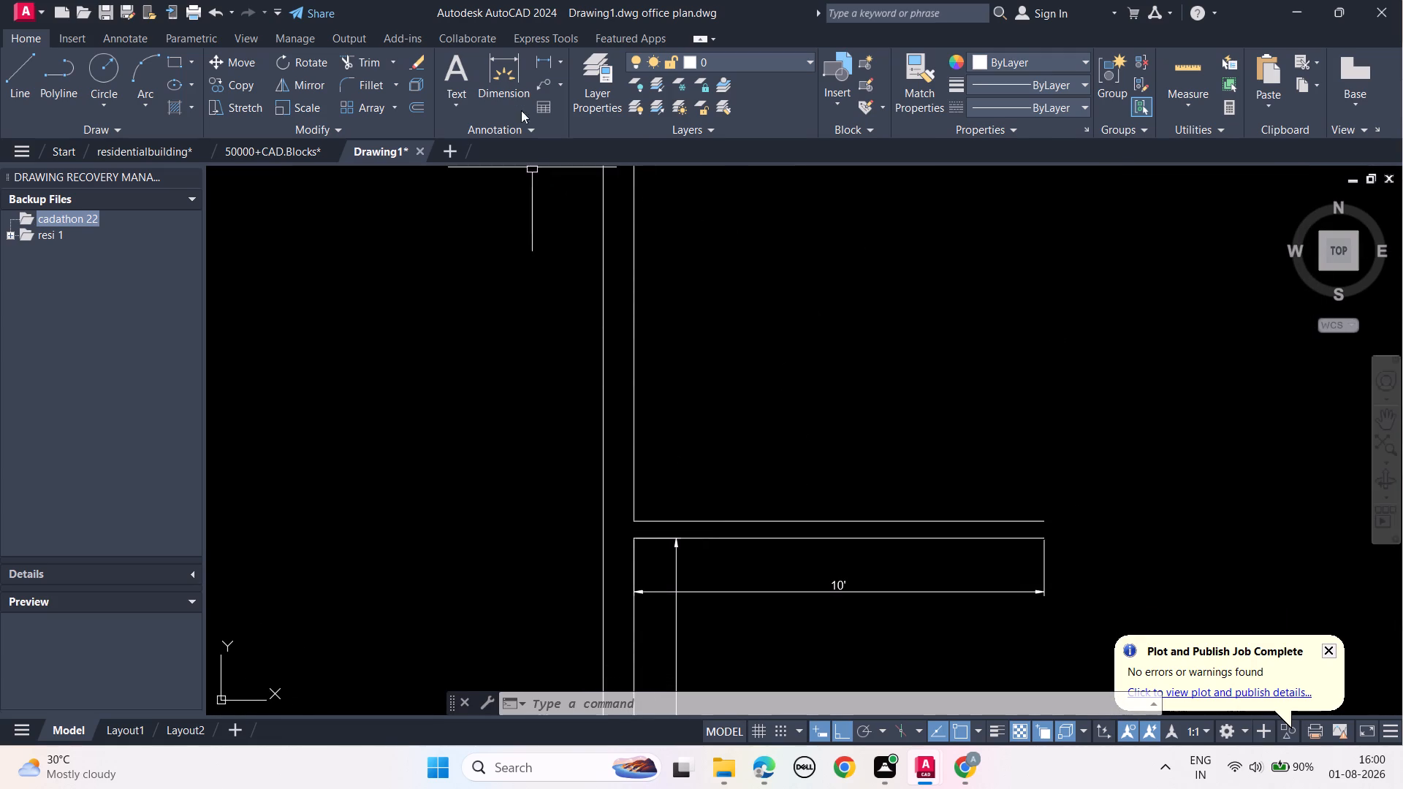
{"action": "left_click_drag", "start_coordinate": [512, 76], "coordinate": [510, 86]}
{"action": "scroll", "coordinate": [623, 523], "scroll_direction": "up", "scroll_amount": 2}
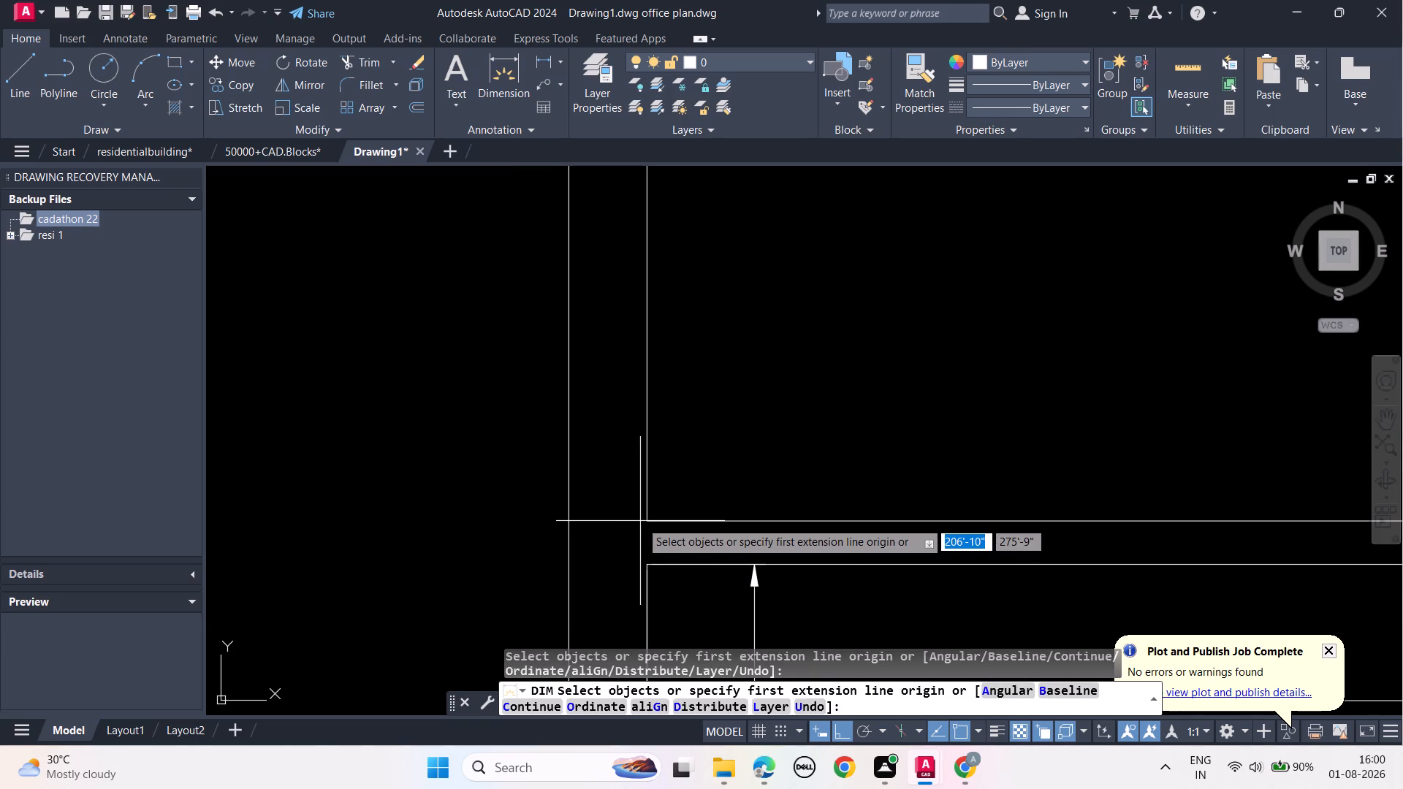
{"action": "left_click", "coordinate": [647, 518]}
{"action": "middle_click_drag", "start_coordinate": [698, 367], "coordinate": [697, 657]}
{"action": "middle_click_drag", "start_coordinate": [683, 327], "coordinate": [683, 332]}
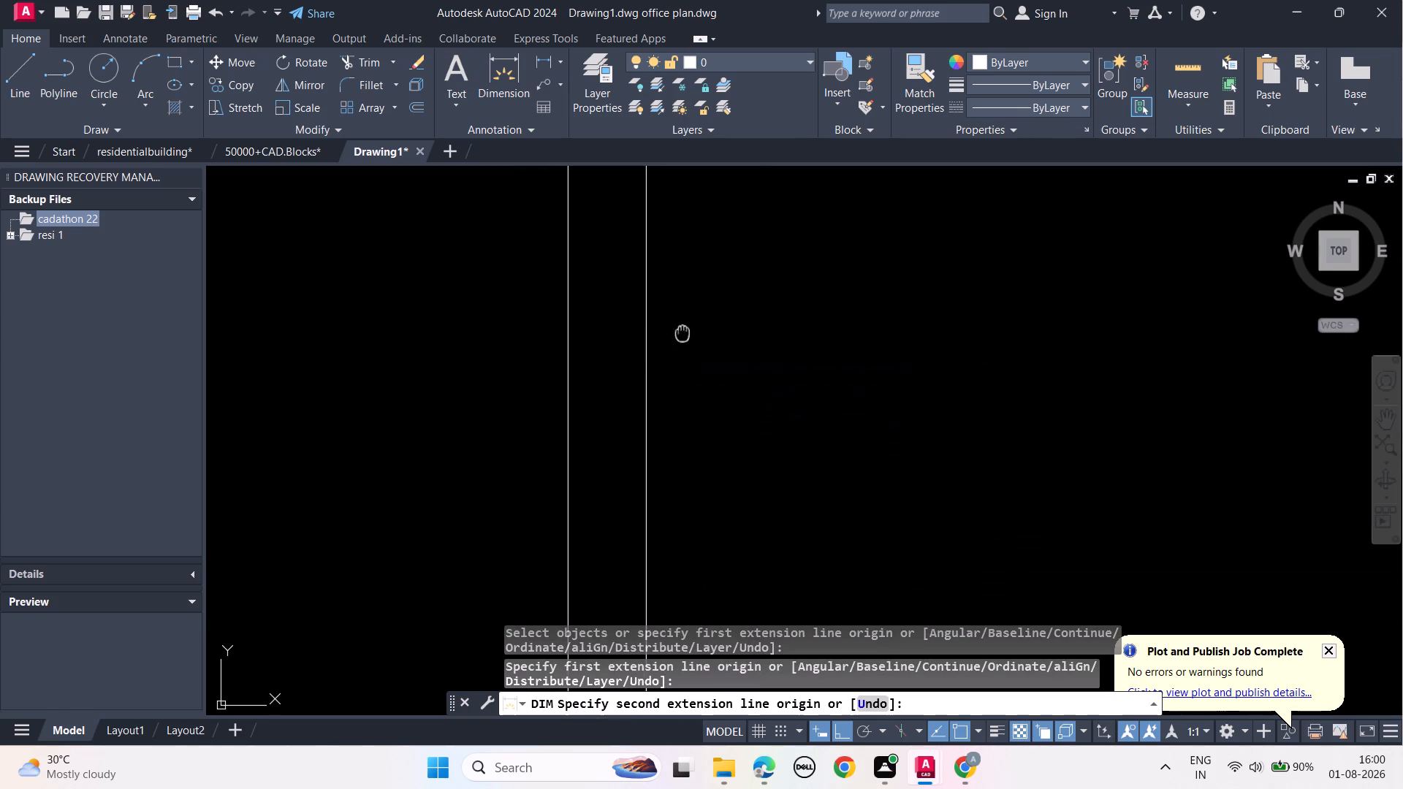
{"action": "middle_click_drag", "start_coordinate": [683, 332], "coordinate": [639, 620]}
{"action": "scroll", "coordinate": [652, 308], "scroll_direction": "down", "scroll_amount": 1}
{"action": "middle_click_drag", "start_coordinate": [670, 289], "coordinate": [674, 587]}
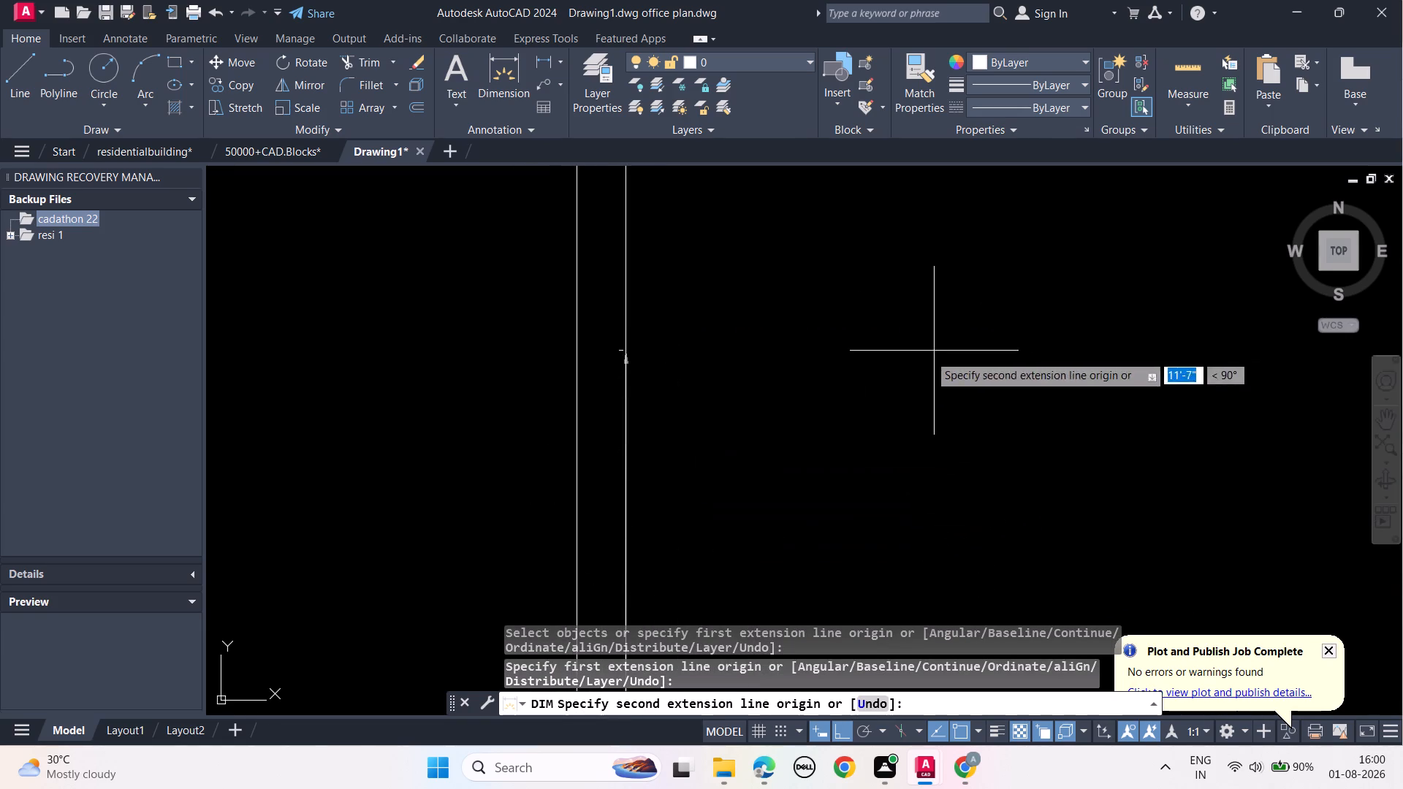
{"action": "scroll", "coordinate": [864, 330], "scroll_direction": "down", "scroll_amount": 1}
{"action": "middle_click_drag", "start_coordinate": [864, 330], "coordinate": [863, 340]}
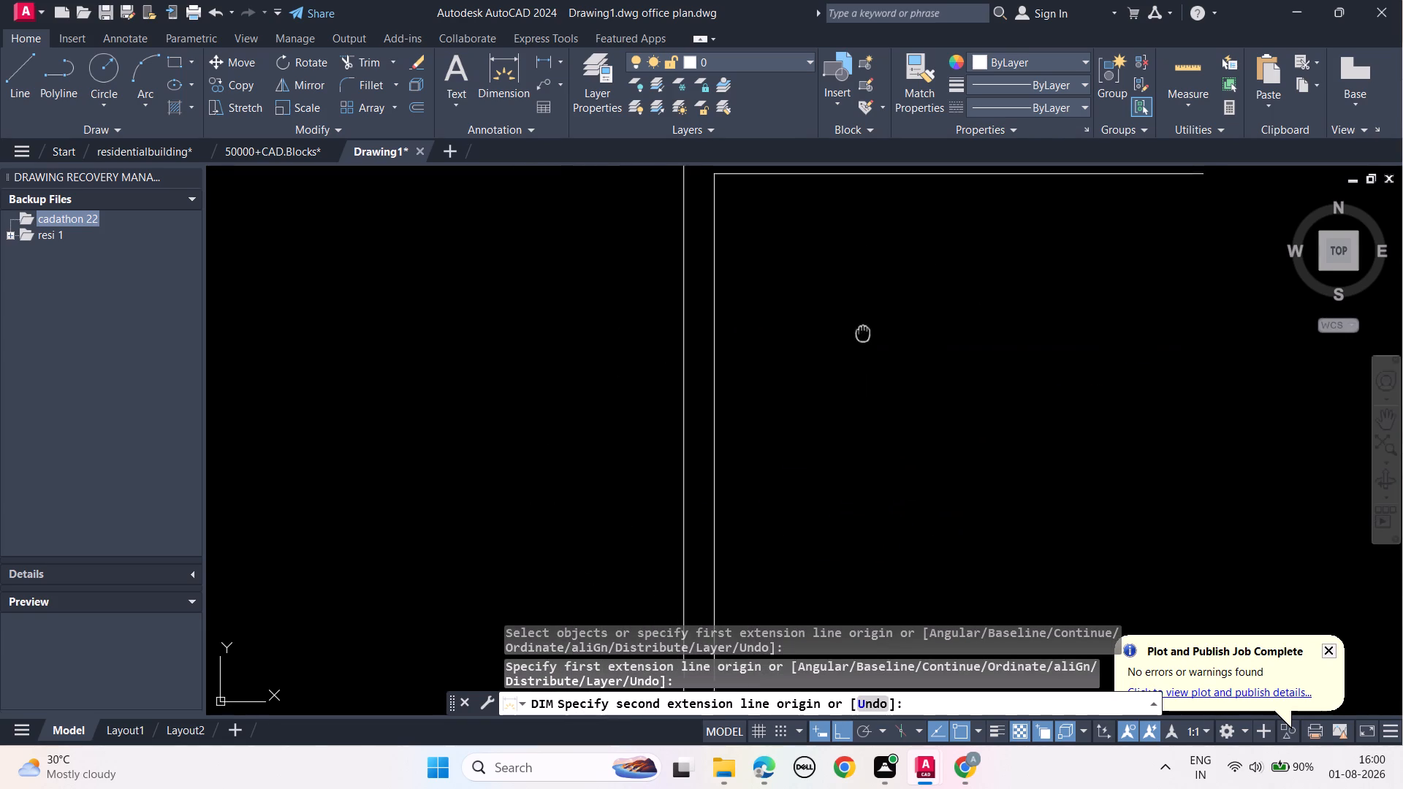
{"action": "middle_click_drag", "start_coordinate": [863, 340], "coordinate": [856, 500]}
{"action": "scroll", "coordinate": [745, 348], "scroll_direction": "up", "scroll_amount": 3}
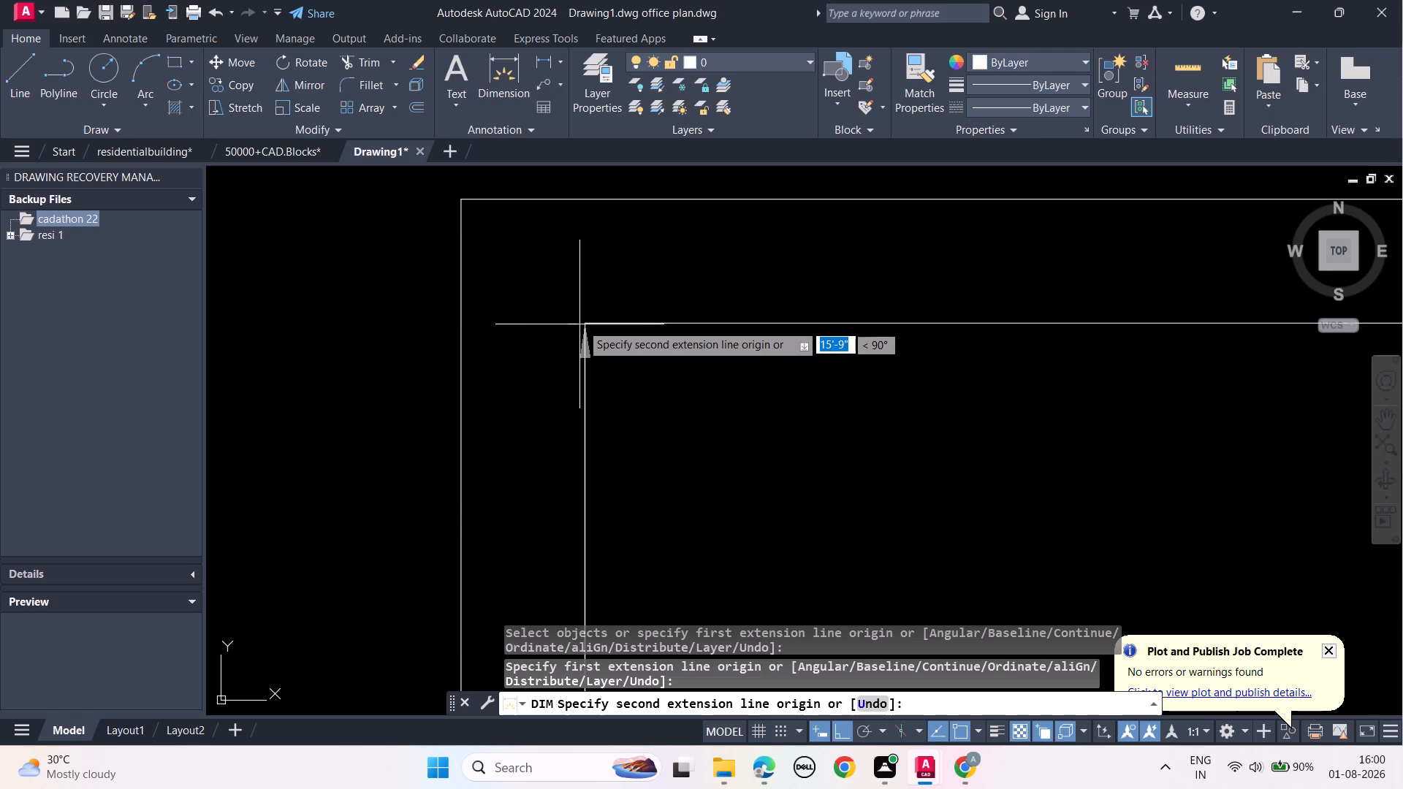
{"action": "left_click", "coordinate": [583, 323]}
{"action": "left_click", "coordinate": [655, 335]}
{"action": "scroll", "coordinate": [677, 343], "scroll_direction": "down", "scroll_amount": 3}
{"action": "middle_click_drag", "start_coordinate": [772, 460], "coordinate": [783, 293]}
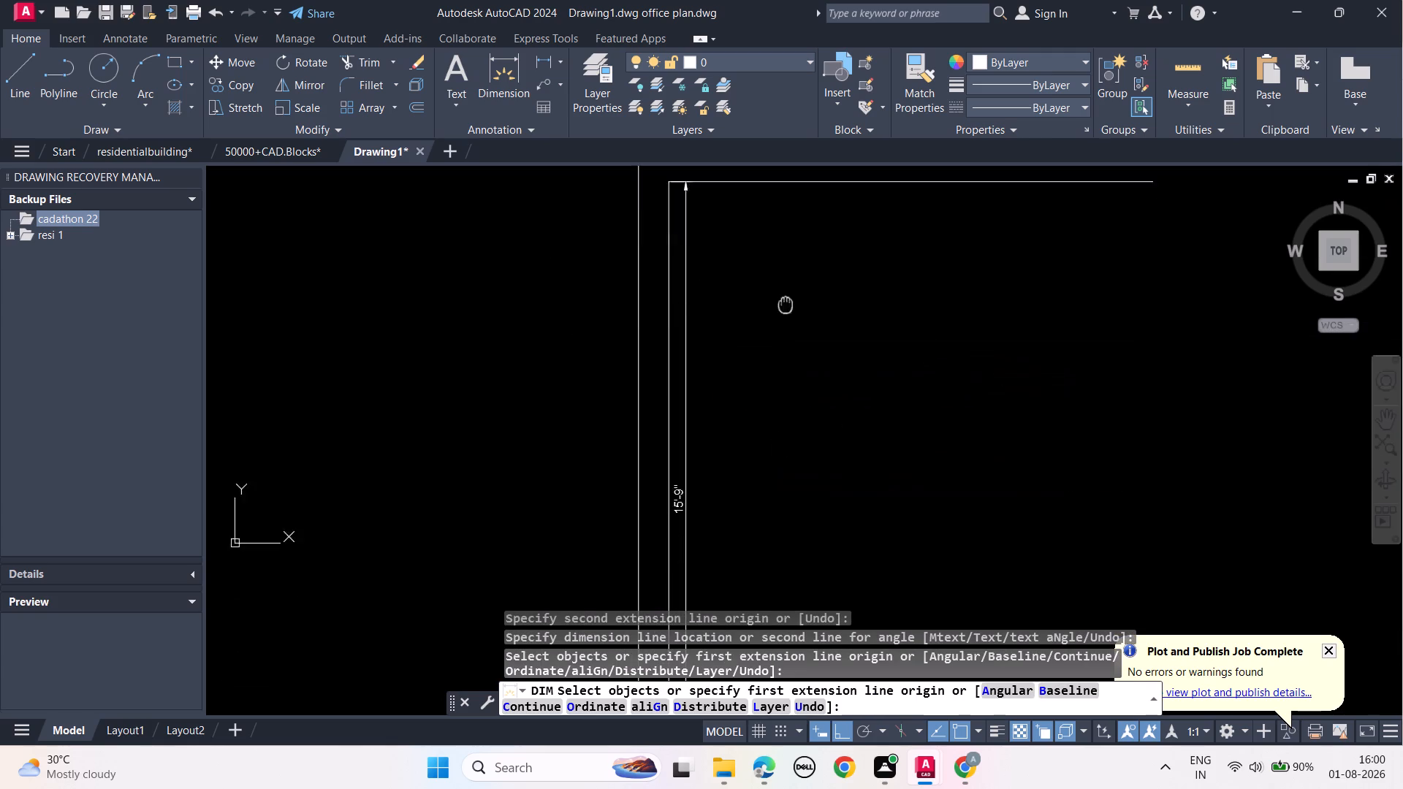
{"action": "middle_click_drag", "start_coordinate": [783, 293], "coordinate": [779, 235]}
{"action": "key", "text": "Escape"}
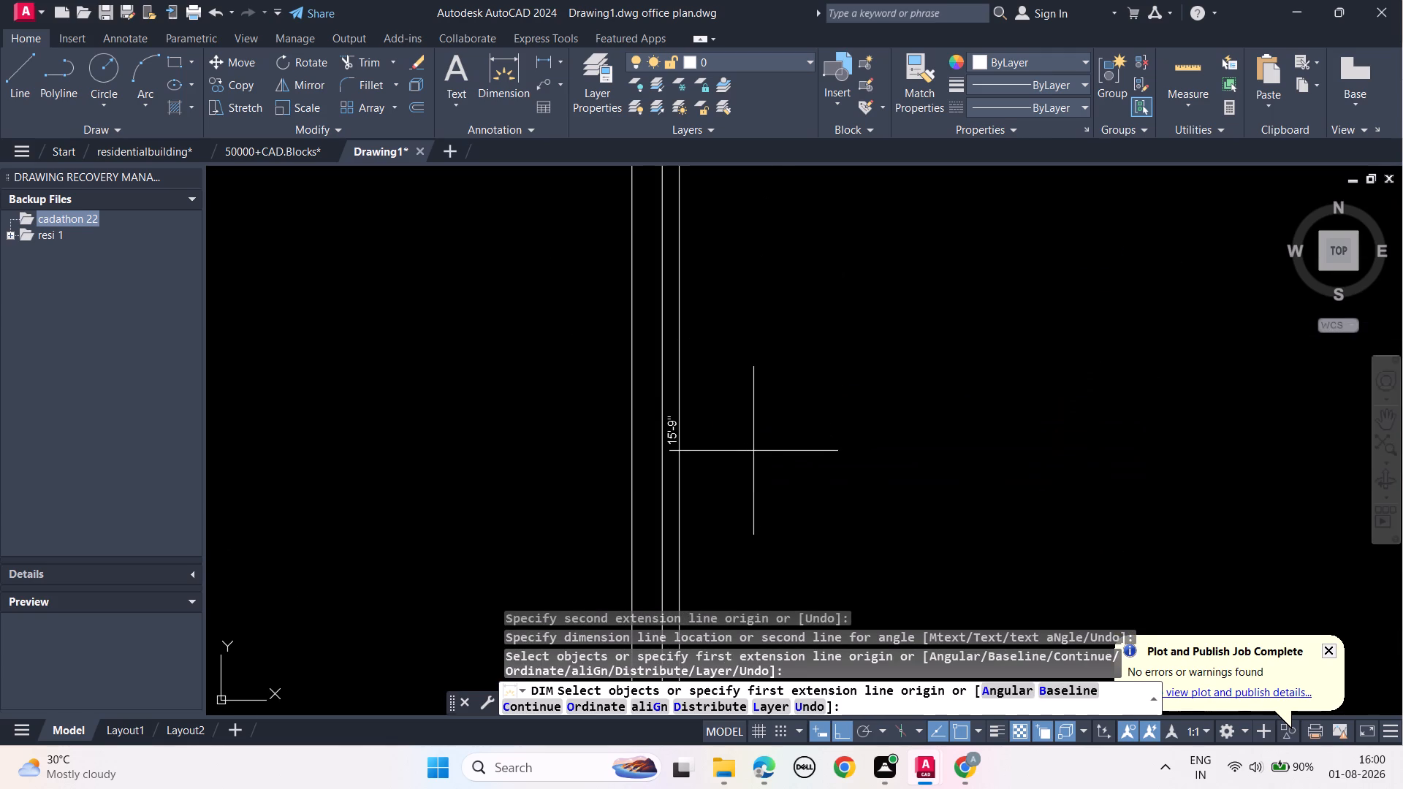
{"action": "key", "text": "Escape"}
{"action": "key", "text": "Escape"}
{"action": "key", "text": "Escape"}
Move the uppermost room's vertical dimension line farther from the left wall into the room.
{"action": "scroll", "coordinate": [783, 418], "scroll_direction": "down", "scroll_amount": 2}
{"action": "middle_click_drag", "start_coordinate": [839, 396], "coordinate": [721, 386]}
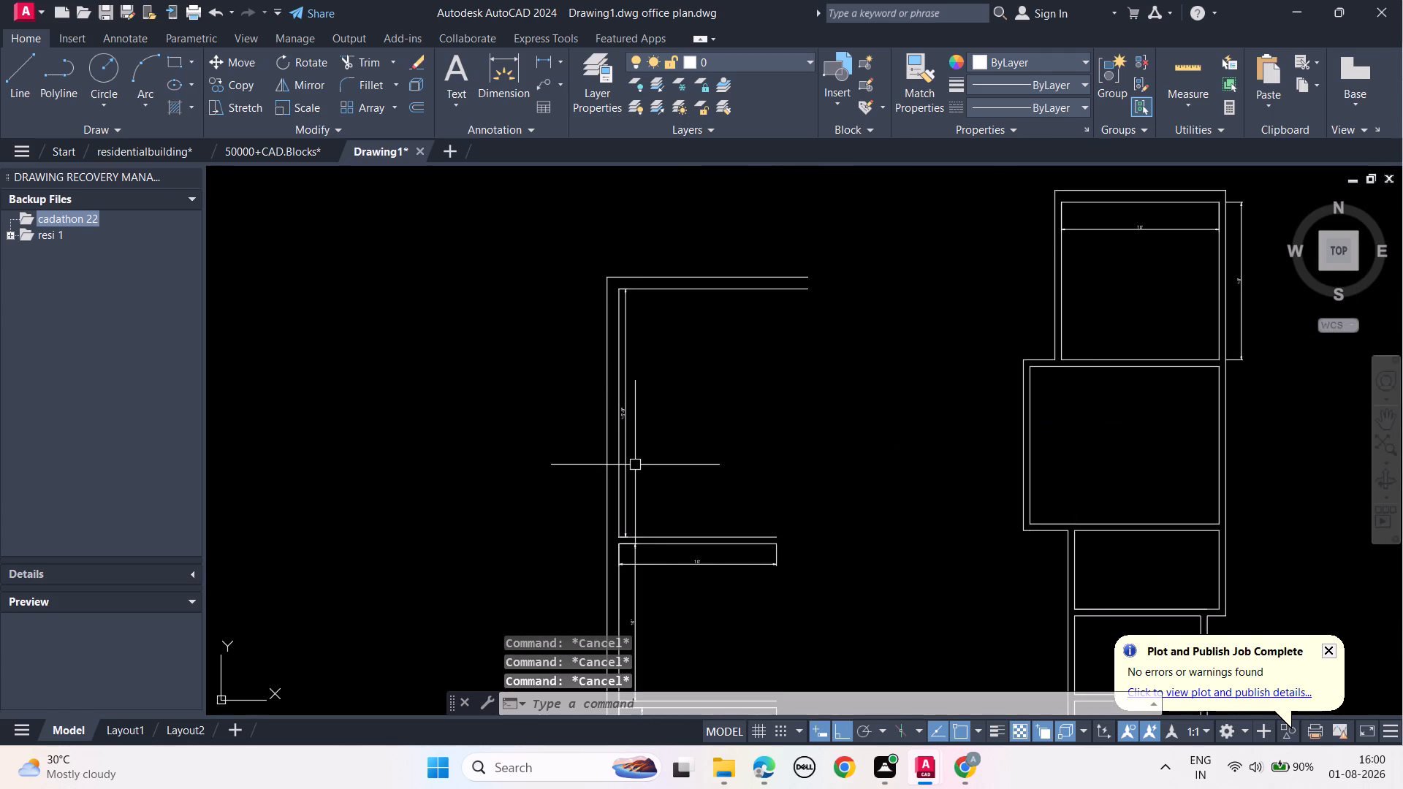
{"action": "scroll", "coordinate": [633, 465], "scroll_direction": "up", "scroll_amount": 2}
{"action": "left_click", "coordinate": [609, 422]}
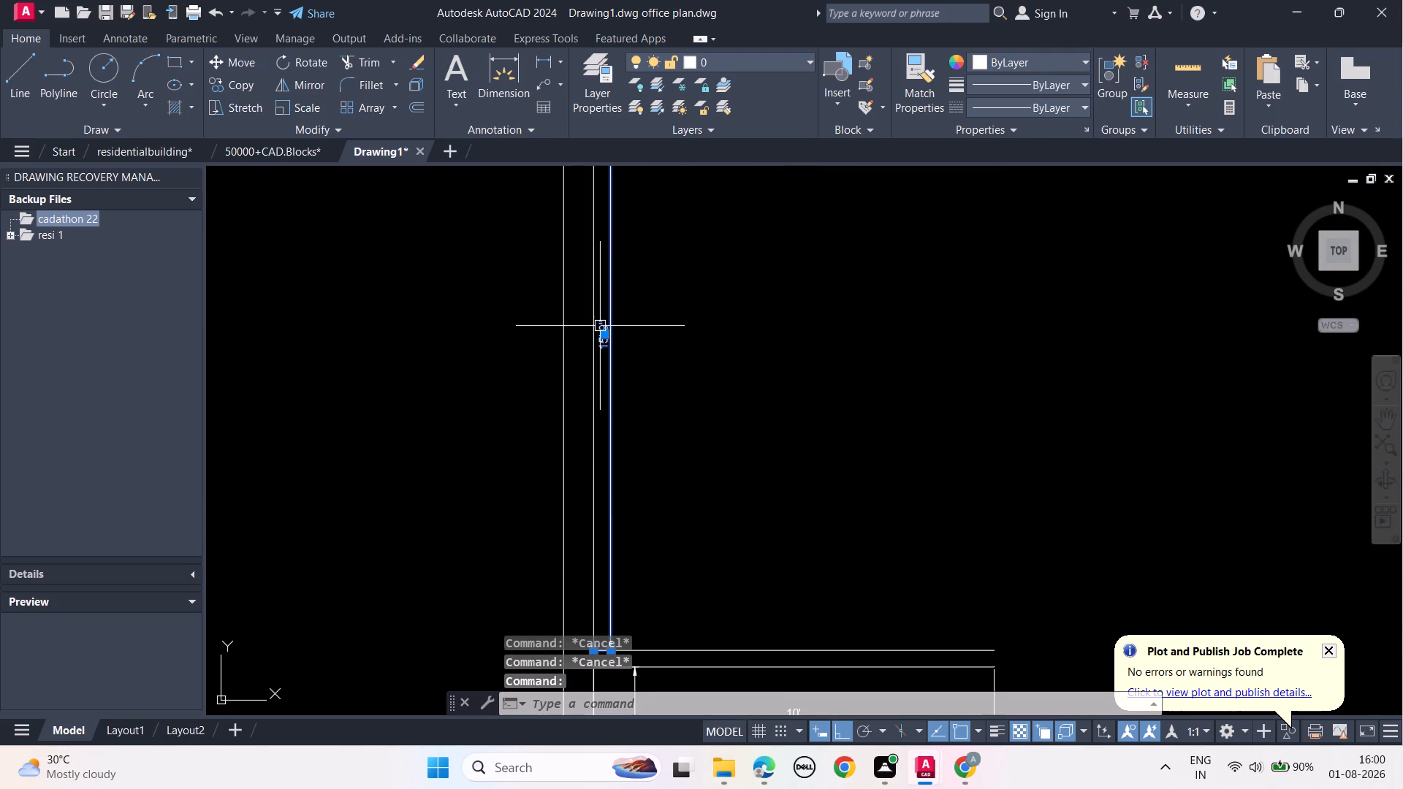
{"action": "left_click", "coordinate": [599, 335]}
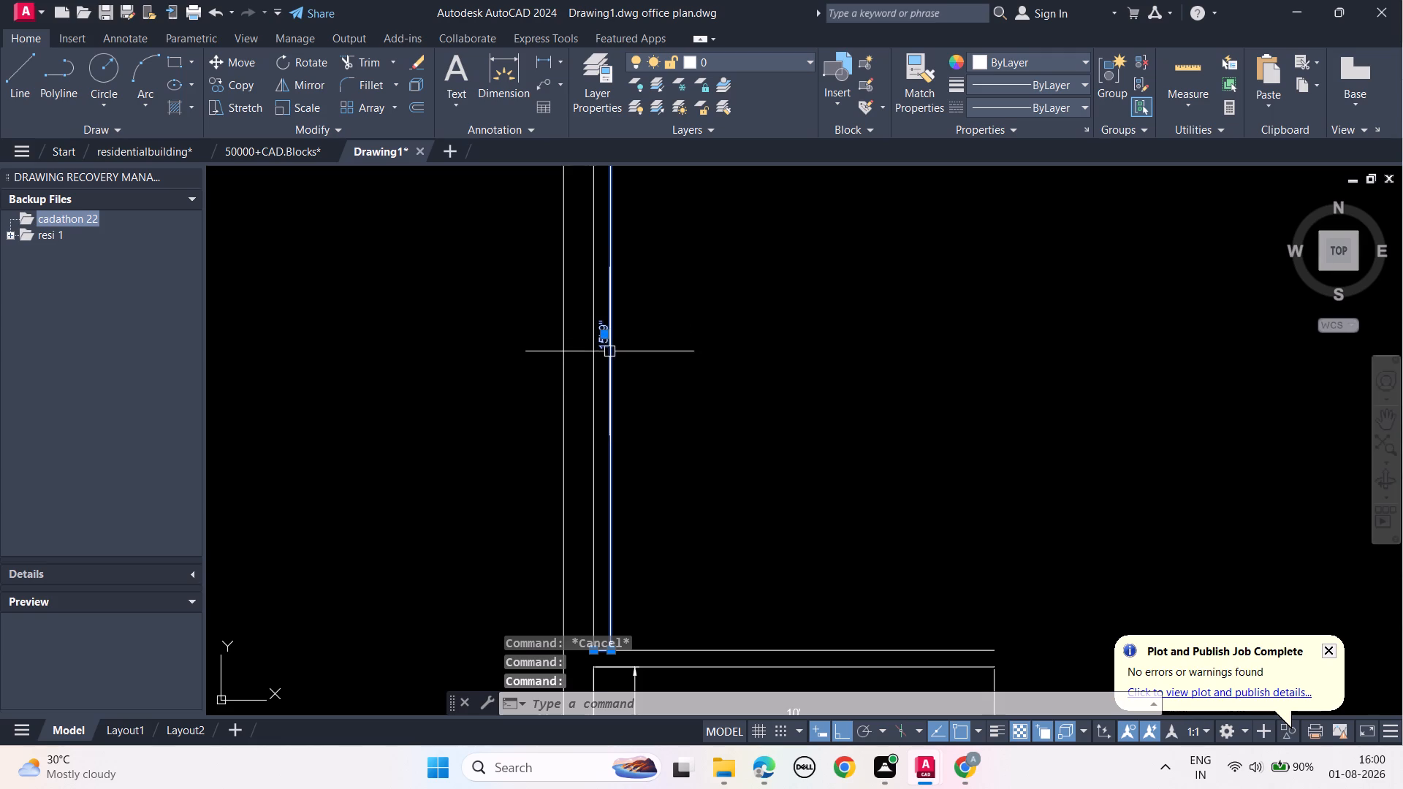
{"action": "left_click_drag", "start_coordinate": [605, 336], "coordinate": [680, 335]}
{"action": "left_click", "coordinate": [680, 335]}
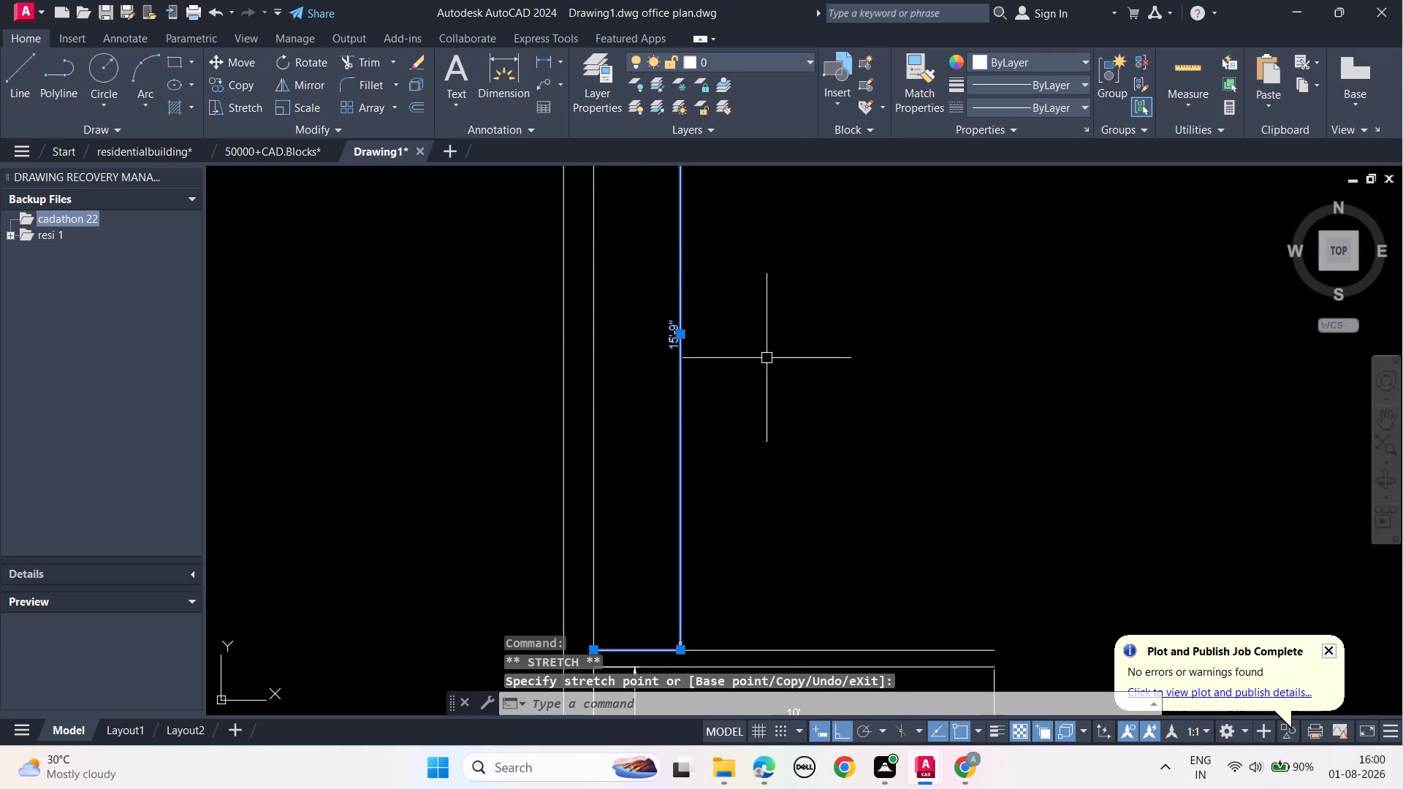
{"action": "key", "text": "Escape"}
{"action": "key", "text": "Escape"}
{"action": "key", "text": "Escape"}
{"action": "key", "text": "Escape"}
{"action": "key", "text": "Escape"}
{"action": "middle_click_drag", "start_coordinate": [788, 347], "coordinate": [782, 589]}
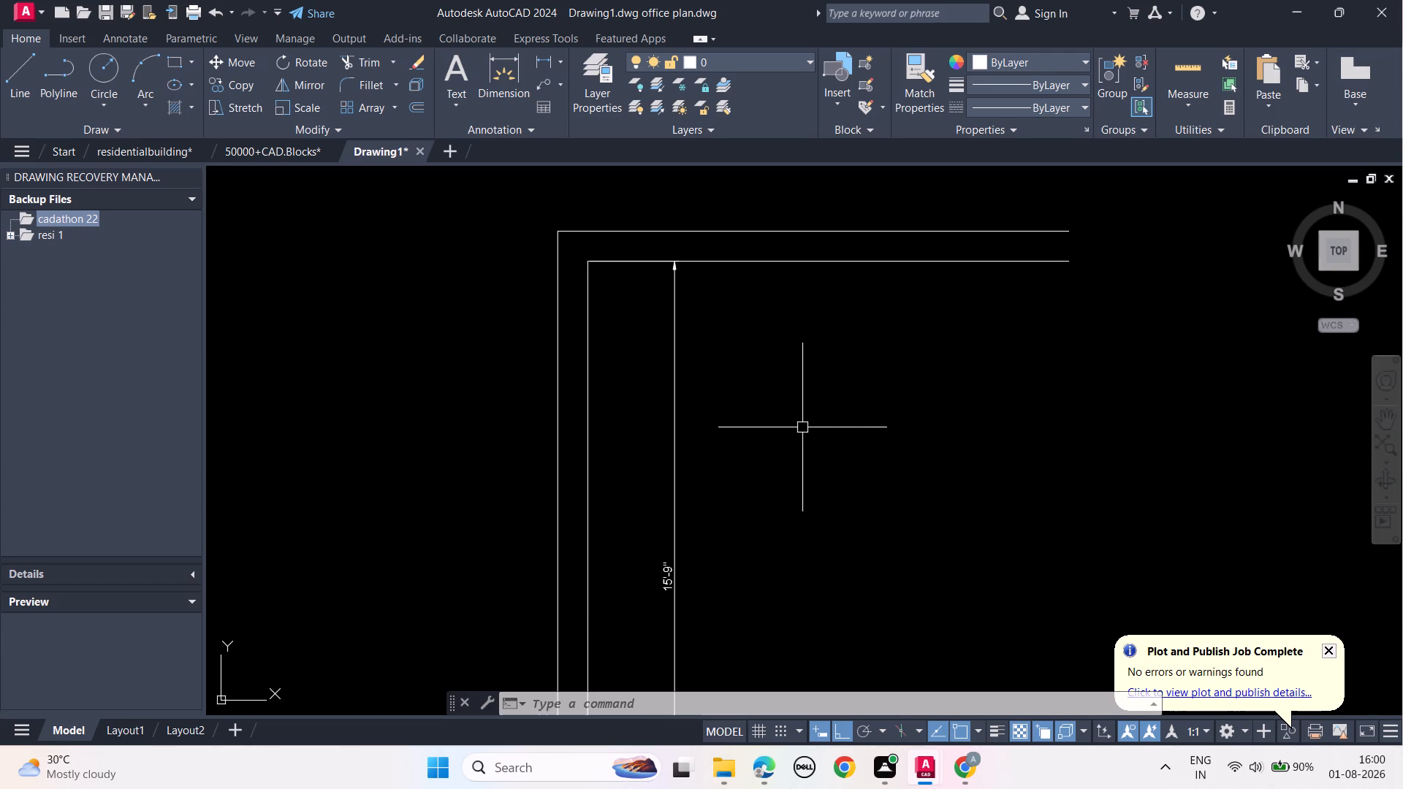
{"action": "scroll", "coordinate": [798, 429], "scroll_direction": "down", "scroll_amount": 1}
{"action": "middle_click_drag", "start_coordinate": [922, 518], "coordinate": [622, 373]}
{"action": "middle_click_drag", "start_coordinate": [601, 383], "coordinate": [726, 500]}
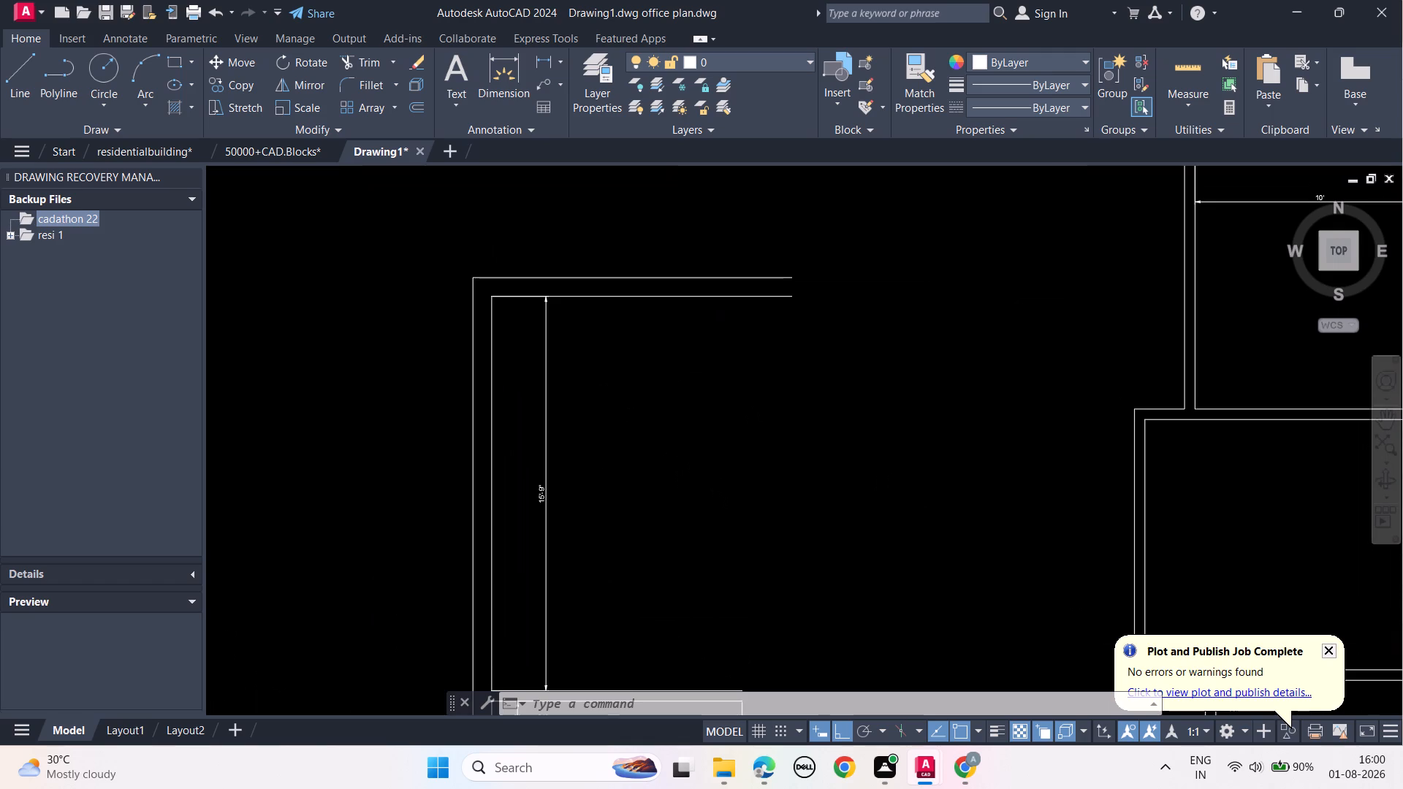
Delete the inner top wall line of the uppermost room in the unfinished plan.
{"action": "left_click", "coordinate": [691, 298]}
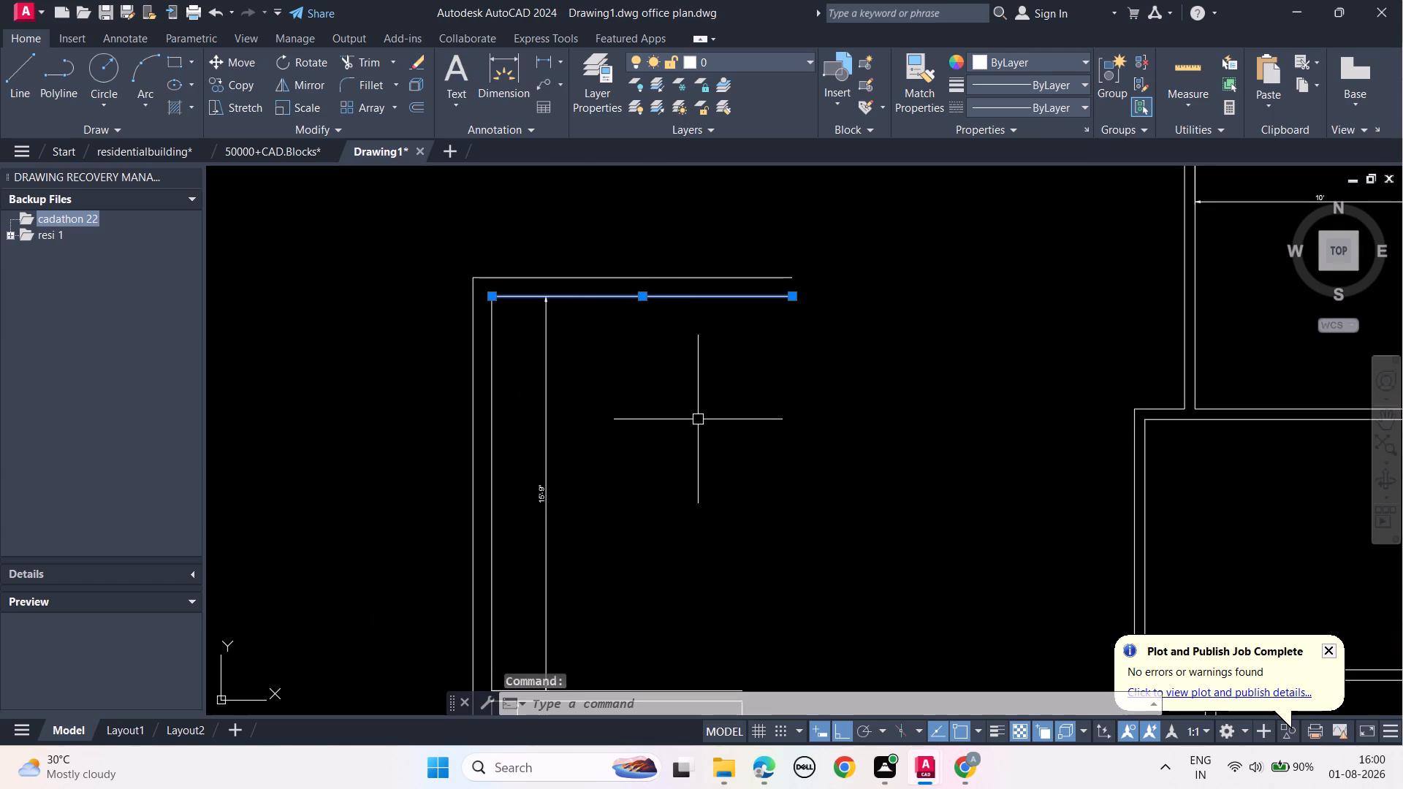
{"action": "key", "text": "Escape"}
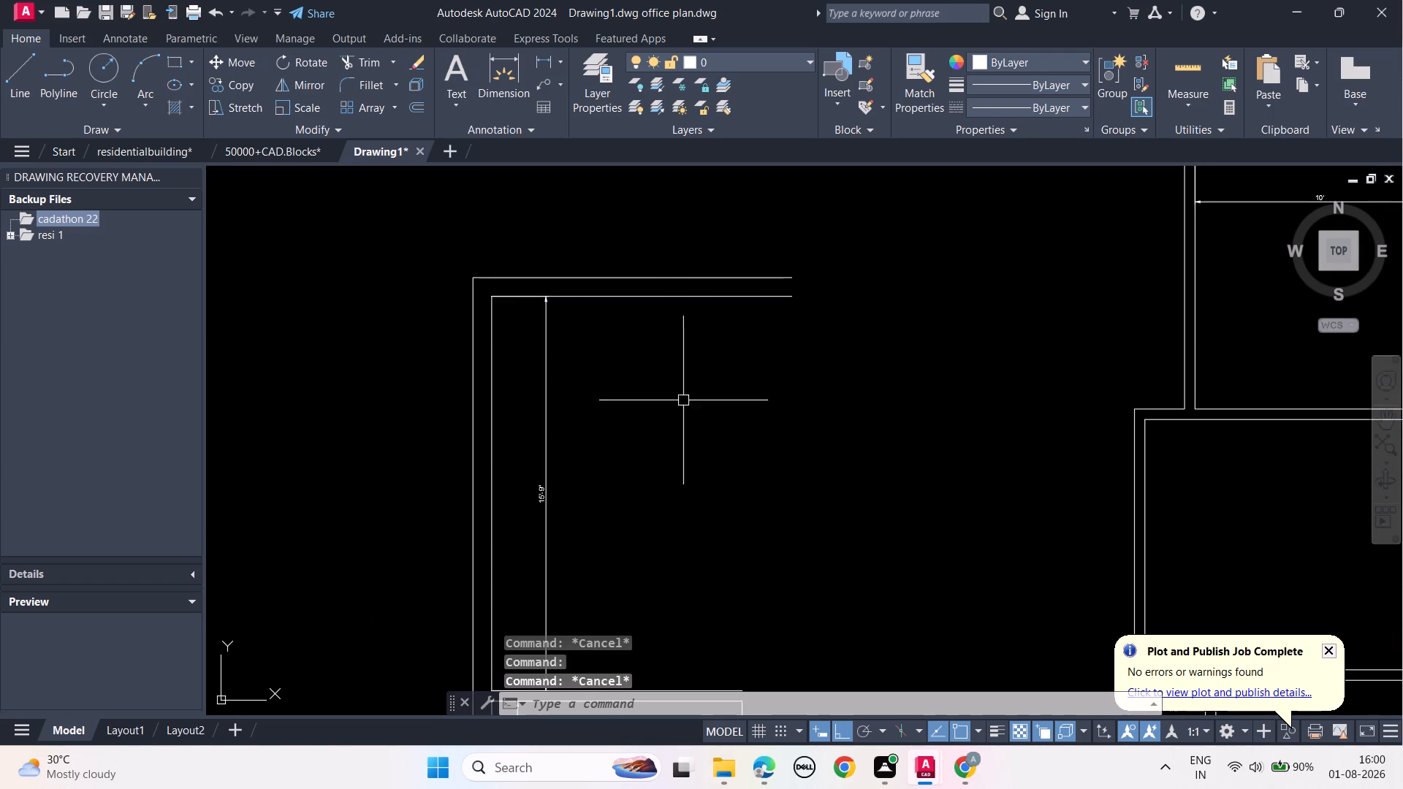
{"action": "left_click", "coordinate": [642, 298]}
{"action": "key", "text": "Delete"}
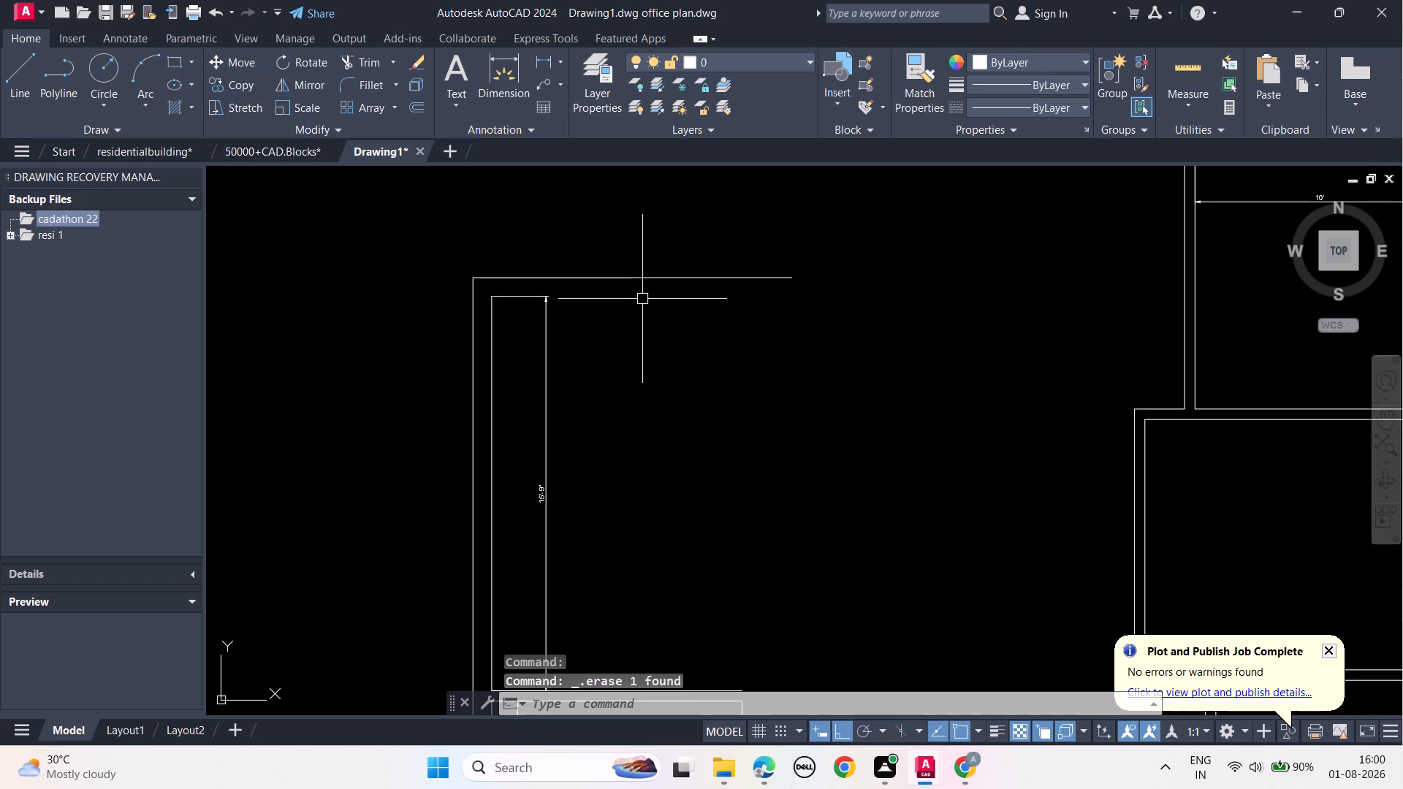
Draw a 10' horizontal line rightward from the uppermost room's upper-left inner corner as its new inner top wall face.
{"action": "scroll", "coordinate": [425, 320], "scroll_direction": "up", "scroll_amount": 2}
{"action": "middle_click_drag", "start_coordinate": [626, 294], "coordinate": [577, 418]}
{"action": "scroll", "coordinate": [577, 418], "scroll_direction": "up", "scroll_amount": 1}
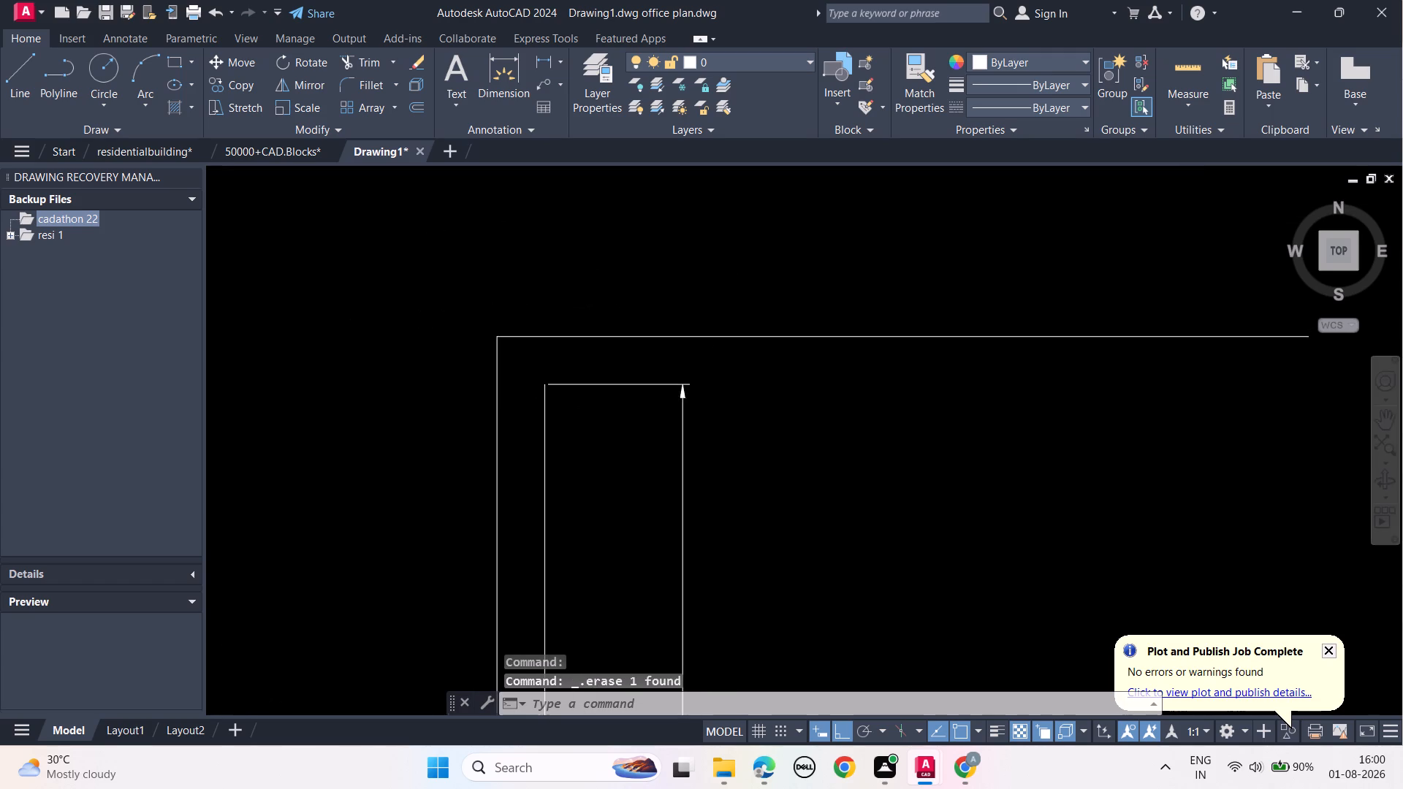
{"action": "type", "text": "L"}
{"action": "key", "text": "space"}
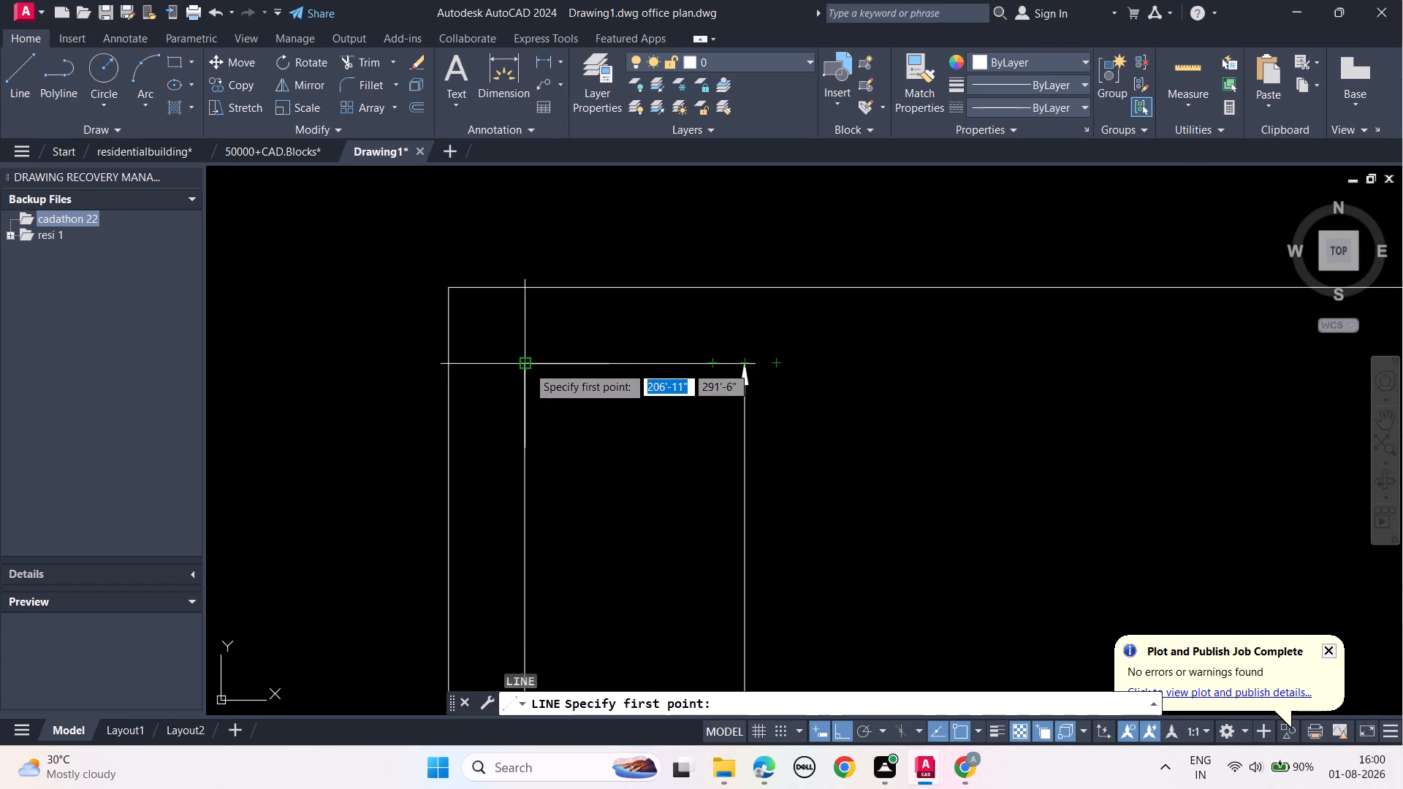
{"action": "left_click", "coordinate": [528, 366]}
{"action": "type", "text": "10'"}
{"action": "key", "text": "Return"}
{"action": "scroll", "coordinate": [818, 402], "scroll_direction": "down", "scroll_amount": 3}
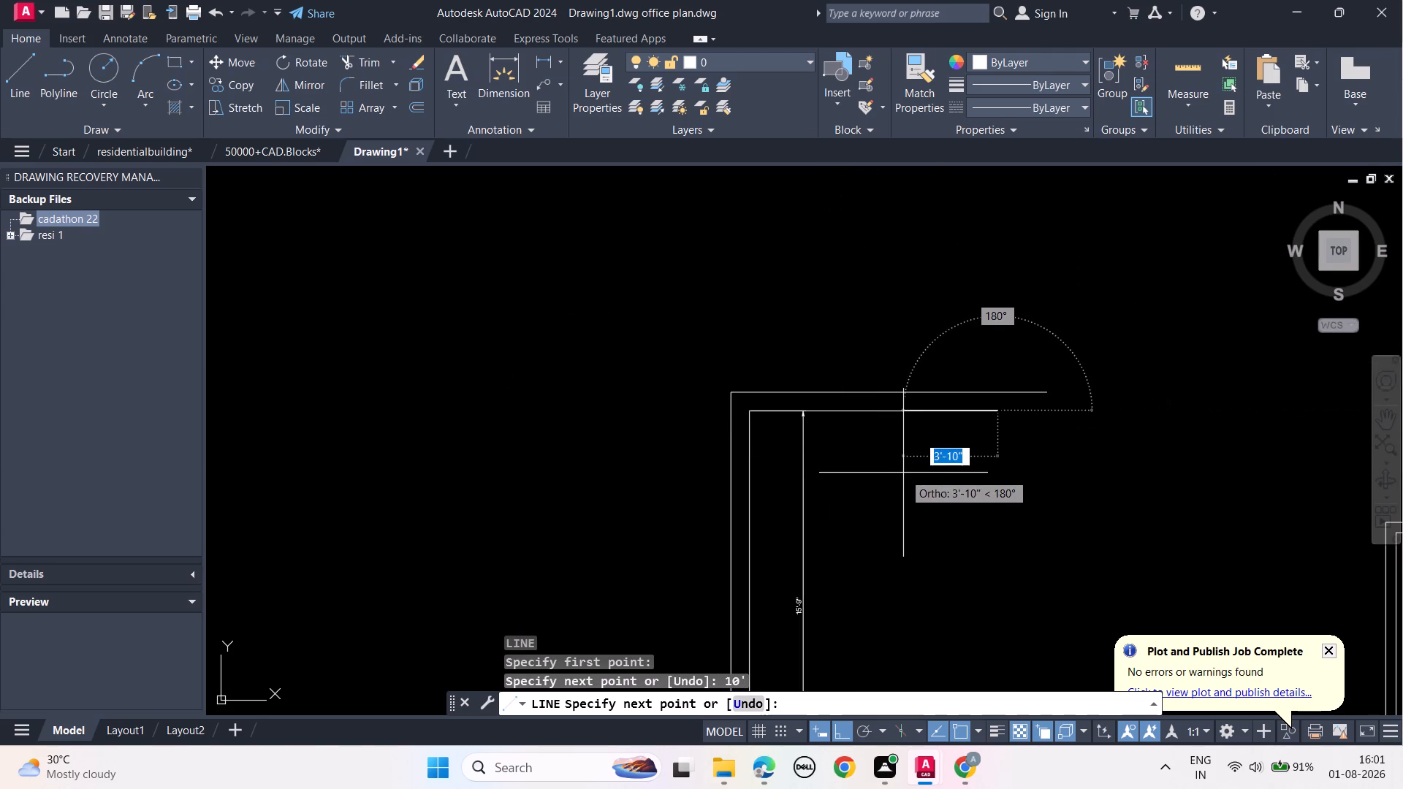
{"action": "key", "text": "Escape"}
Inspect the uppermost room's upper-left wall corner and the ends of its inner and outer top wall lines.
{"action": "middle_click_drag", "start_coordinate": [1018, 476], "coordinate": [919, 442]}
{"action": "scroll", "coordinate": [826, 421], "scroll_direction": "up", "scroll_amount": 3}
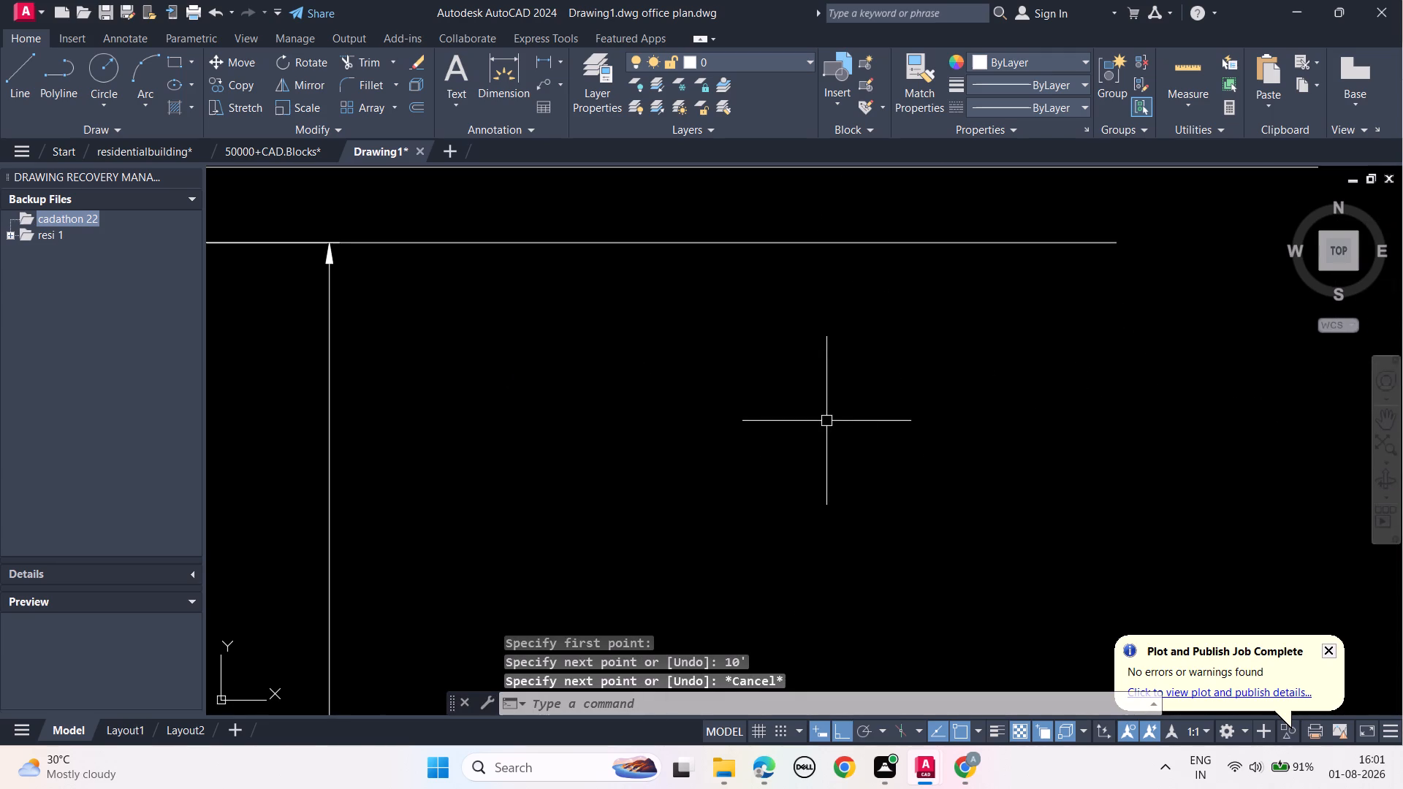
{"action": "middle_click_drag", "start_coordinate": [680, 403], "coordinate": [1100, 427]}
{"action": "scroll", "coordinate": [576, 287], "scroll_direction": "up", "scroll_amount": 2}
{"action": "middle_click_drag", "start_coordinate": [576, 287], "coordinate": [651, 457]}
{"action": "scroll", "coordinate": [651, 457], "scroll_direction": "up", "scroll_amount": 1}
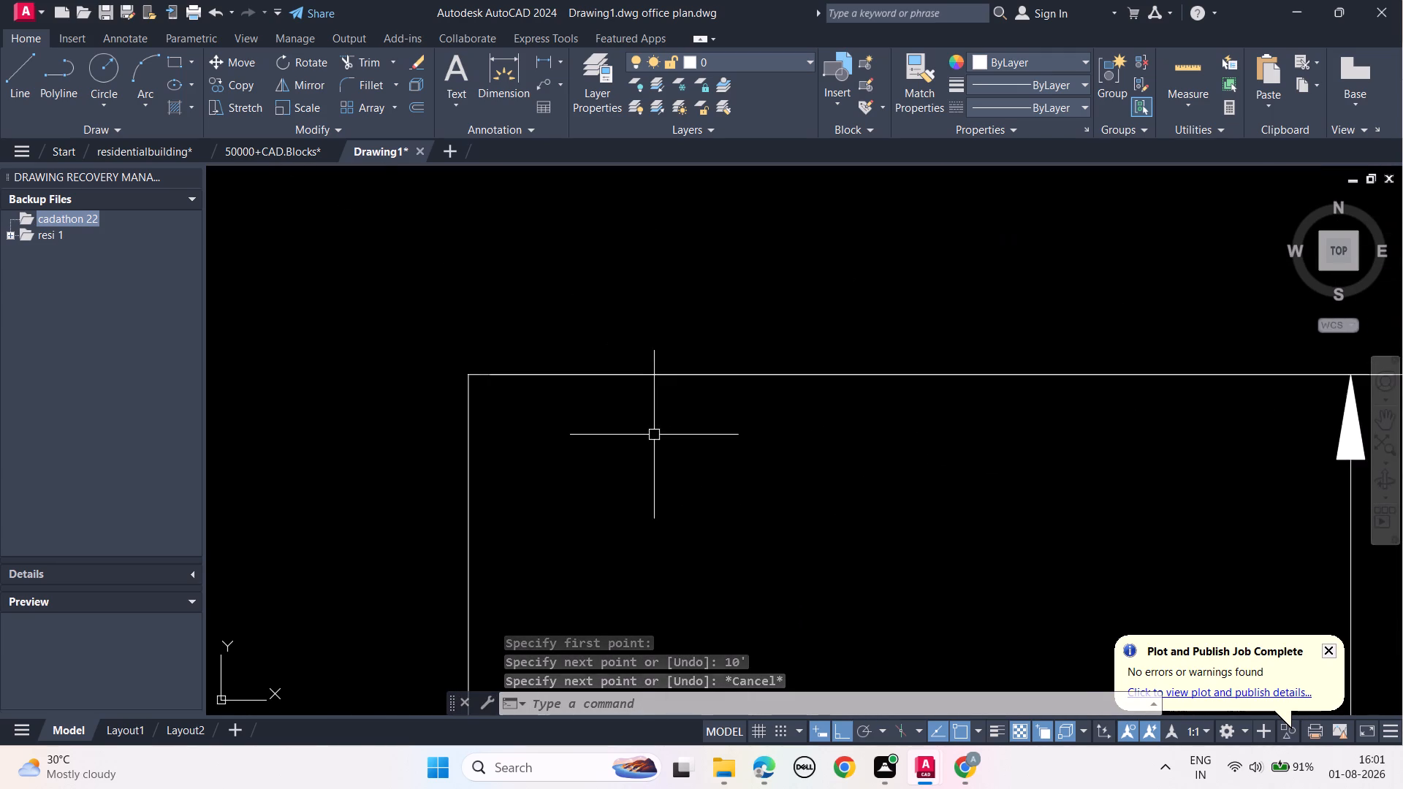
{"action": "scroll", "coordinate": [627, 409], "scroll_direction": "up", "scroll_amount": 1}
{"action": "scroll", "coordinate": [627, 409], "scroll_direction": "down", "scroll_amount": 3}
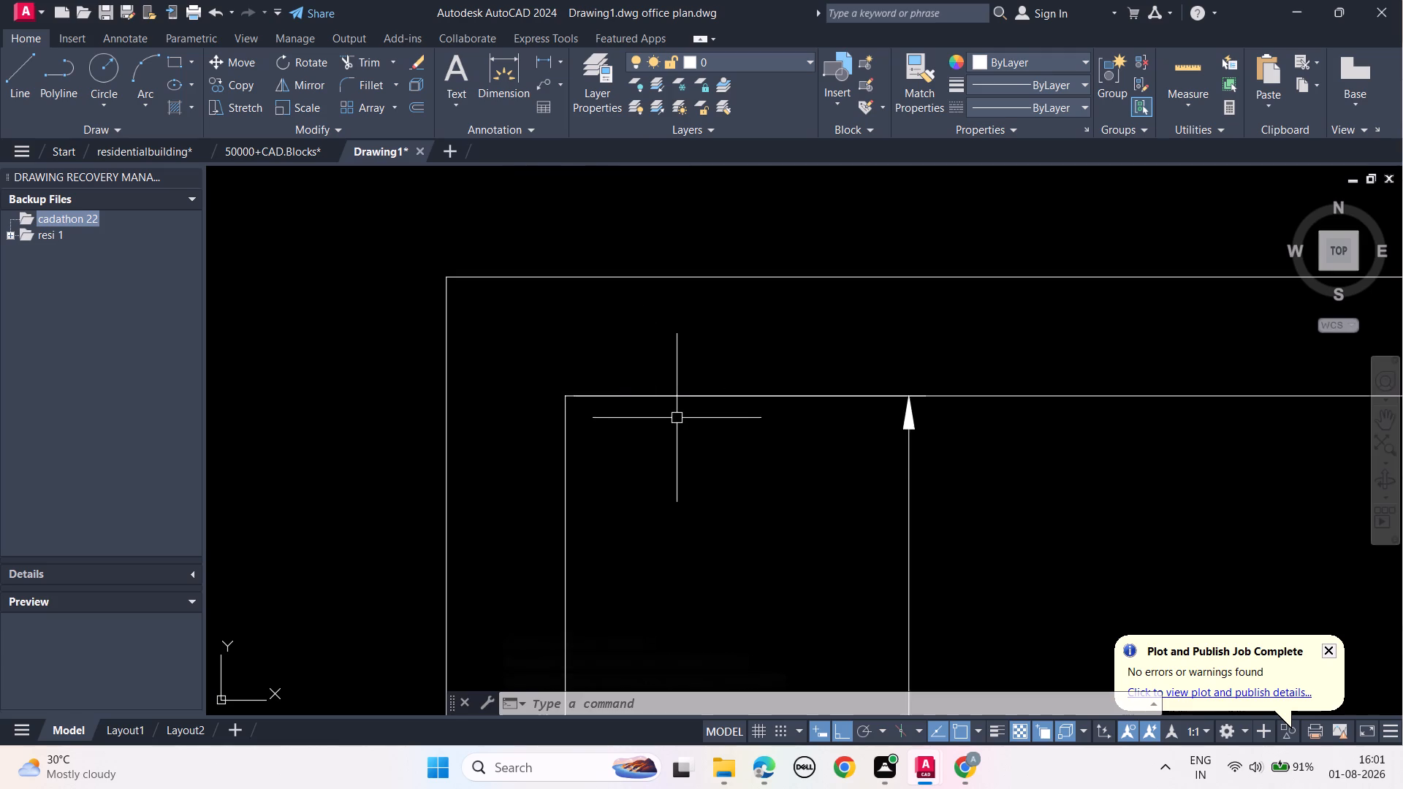
{"action": "scroll", "coordinate": [680, 421], "scroll_direction": "down", "scroll_amount": 2}
{"action": "middle_click_drag", "start_coordinate": [959, 465], "coordinate": [694, 431]}
{"action": "scroll", "coordinate": [685, 424], "scroll_direction": "down", "scroll_amount": 2}
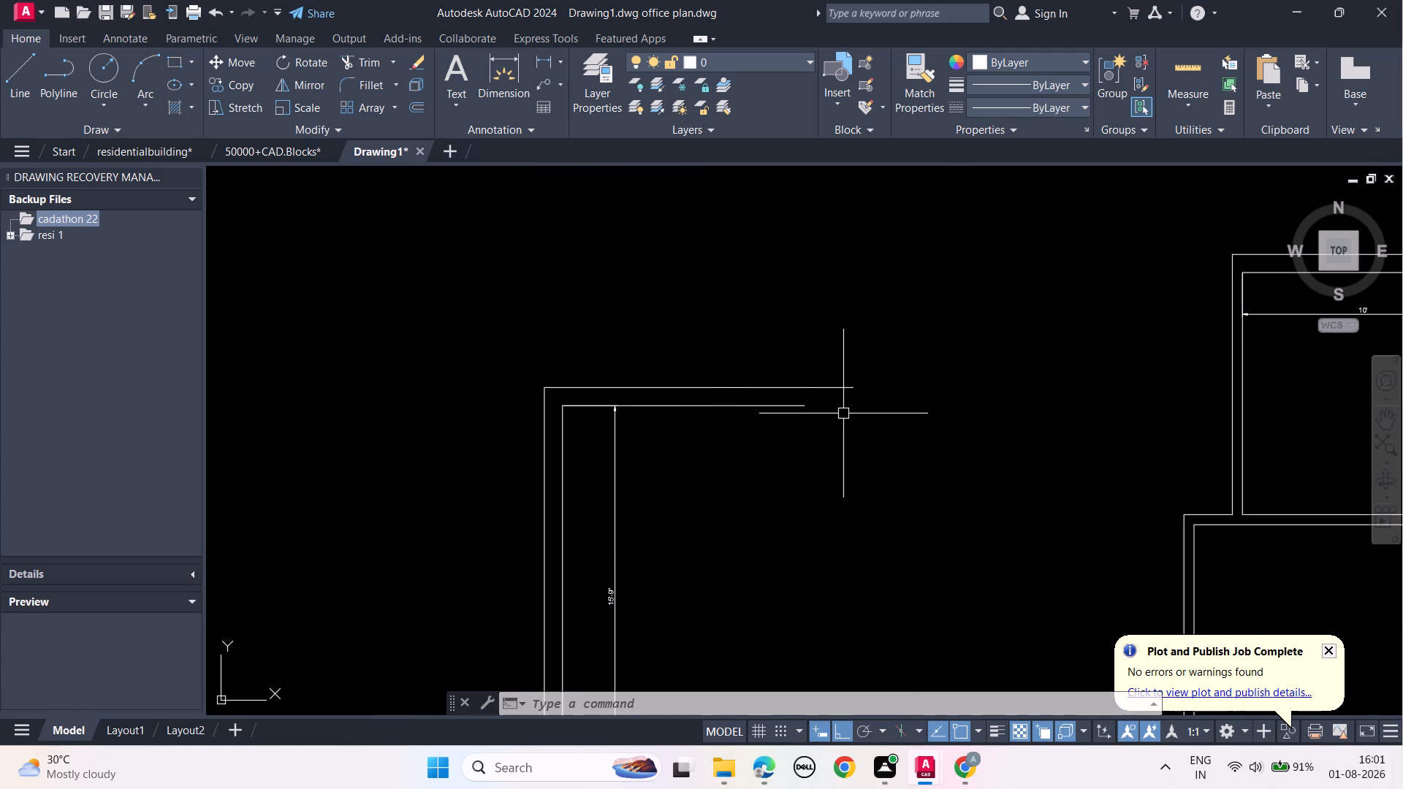
Draw the uppermost room's inner right wall line from the inner top line's right end down to the lower partition line's right end.
{"action": "type", "text": "L"}
{"action": "key", "text": "space"}
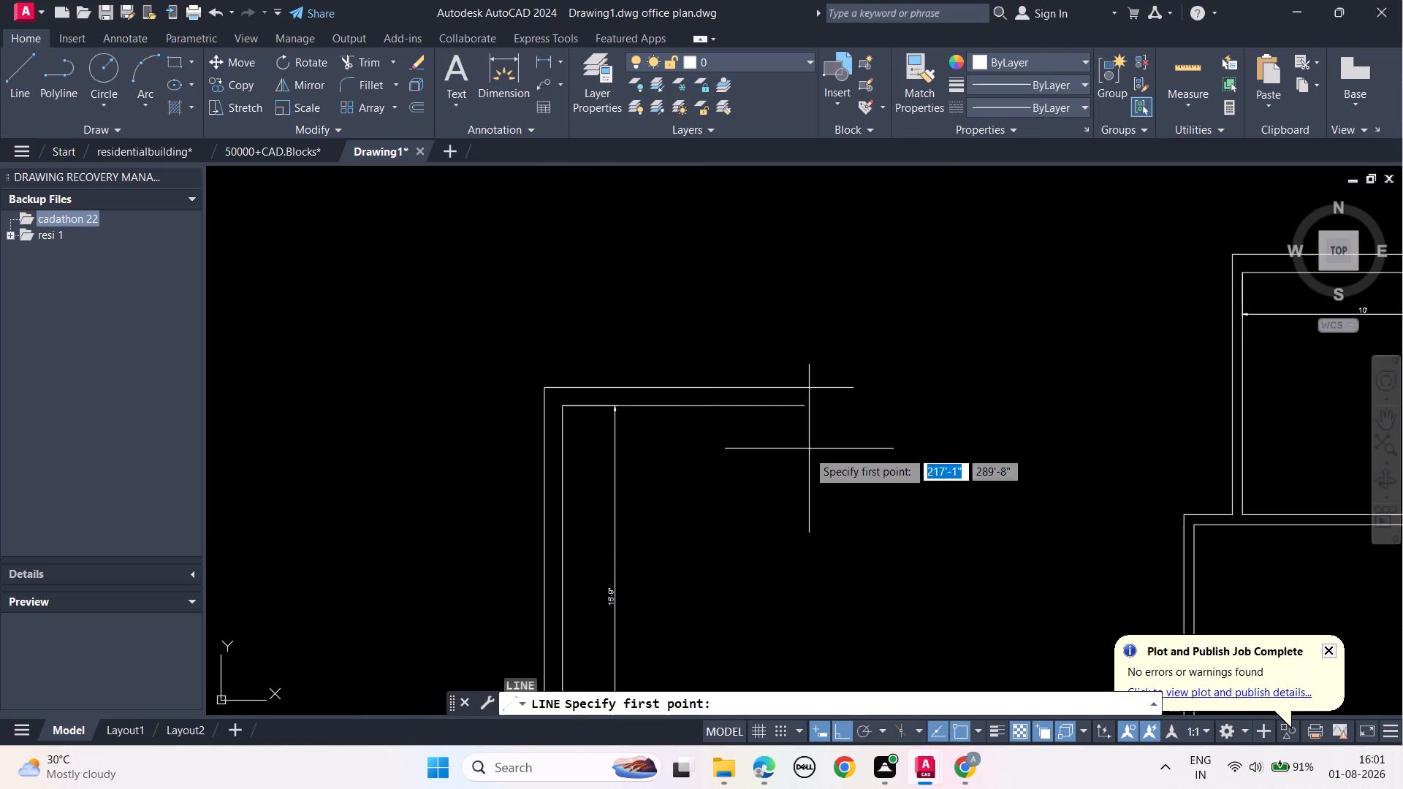
{"action": "middle_click_drag", "start_coordinate": [805, 488], "coordinate": [740, 280]}
{"action": "middle_click_drag", "start_coordinate": [731, 283], "coordinate": [727, 366]}
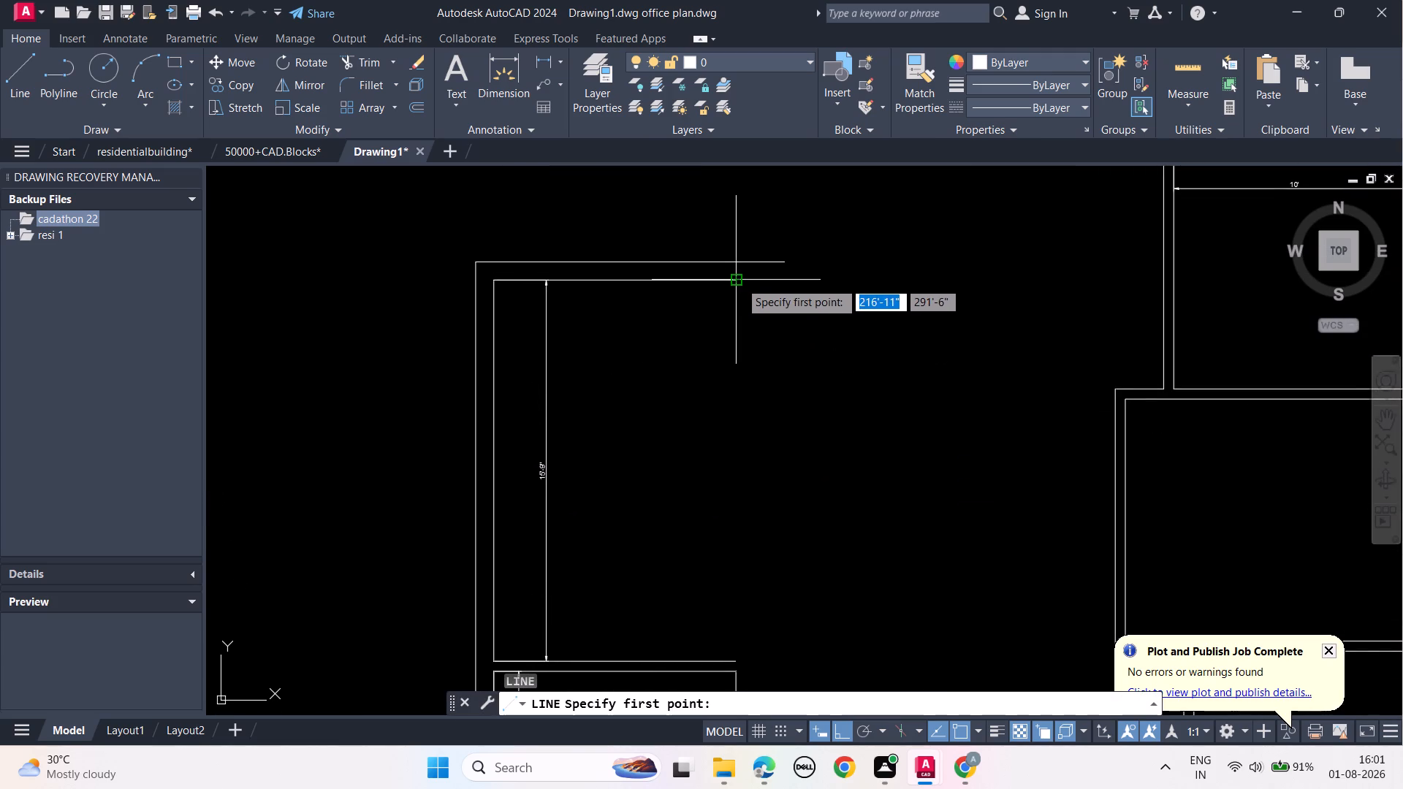
{"action": "left_click_drag", "start_coordinate": [737, 280], "coordinate": [734, 289]}
{"action": "middle_click_drag", "start_coordinate": [766, 572], "coordinate": [759, 419]}
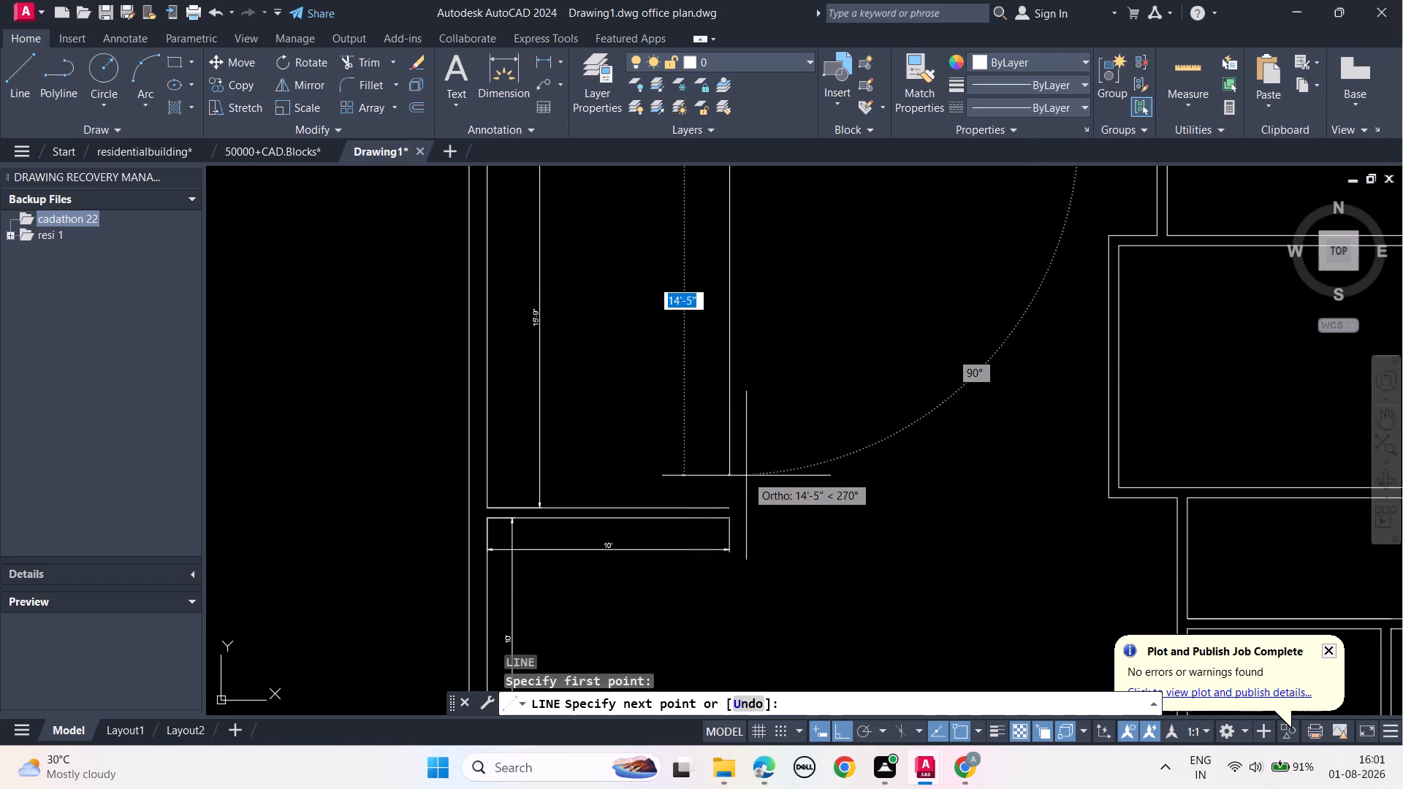
{"action": "left_click", "coordinate": [728, 518]}
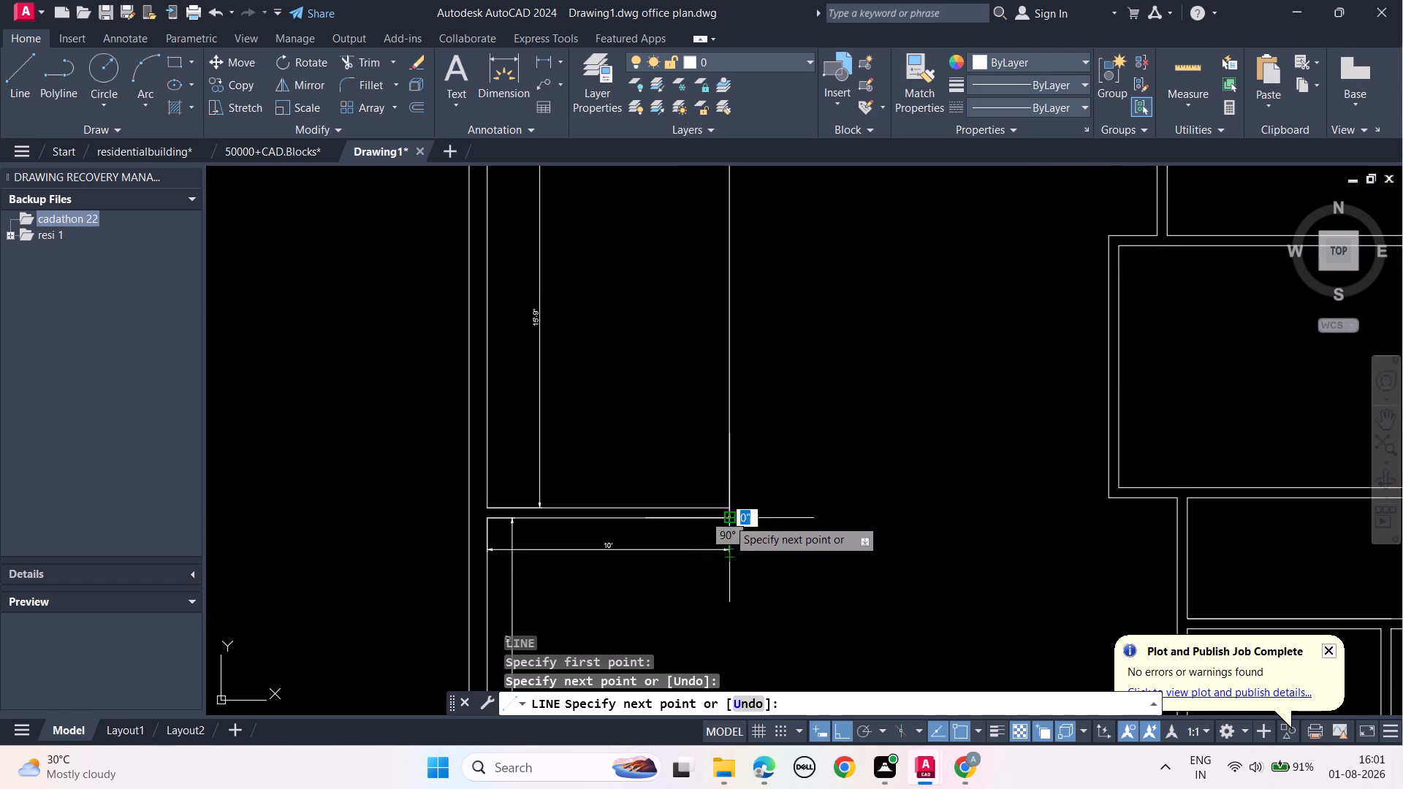
{"action": "key", "text": "Escape"}
{"action": "key", "text": "Escape"}
{"action": "key", "text": "Escape"}
{"action": "key", "text": "Escape"}
{"action": "key", "text": "Escape"}
{"action": "key", "text": "Escape"}
{"action": "key", "text": "Escape"}
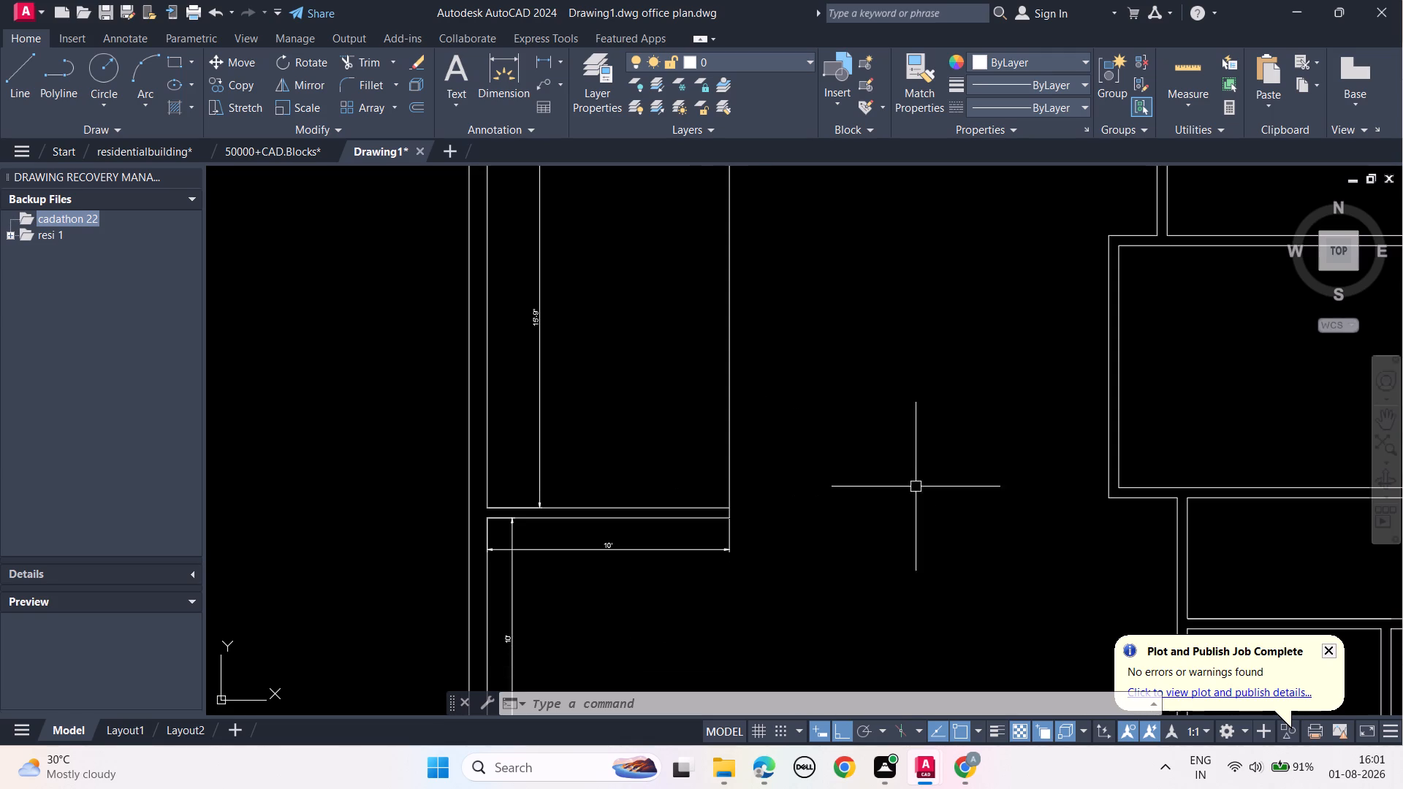
Offset the uppermost room's inner right wall line 5" outward to form the outer face of the wall.
{"action": "middle_click_drag", "start_coordinate": [901, 437], "coordinate": [902, 614]}
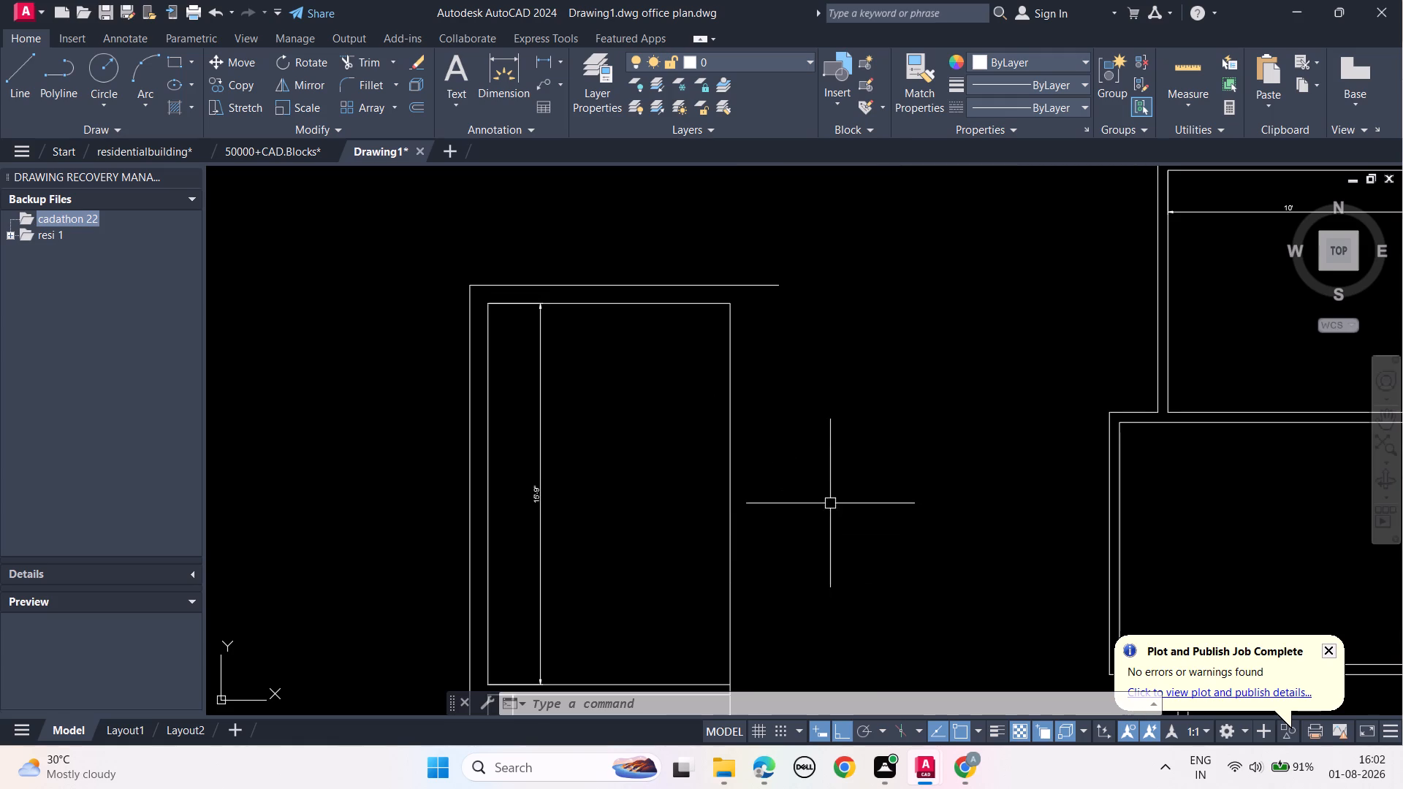
{"action": "middle_click_drag", "start_coordinate": [800, 420], "coordinate": [799, 346]}
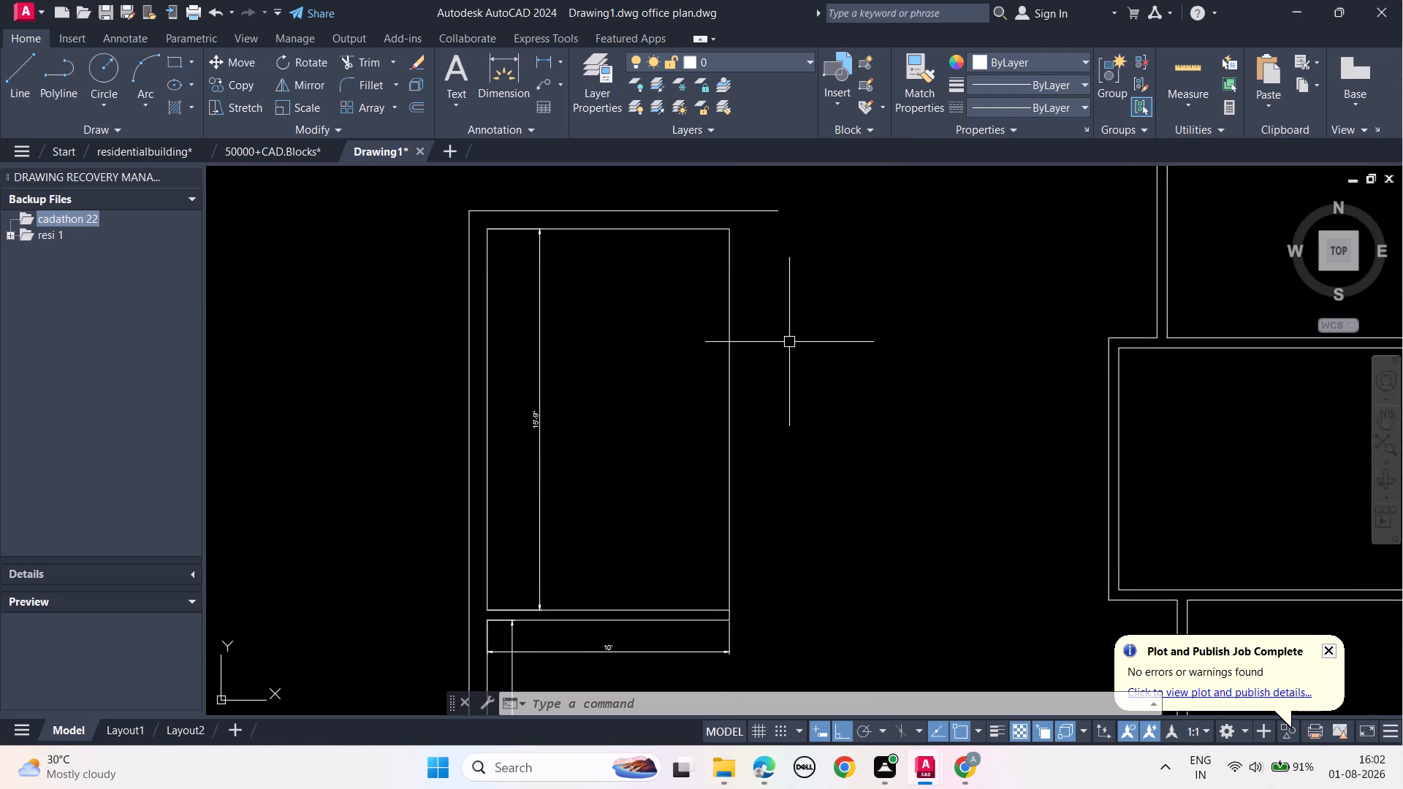
{"action": "scroll", "coordinate": [746, 252], "scroll_direction": "up", "scroll_amount": 2}
{"action": "scroll", "coordinate": [746, 252], "scroll_direction": "down", "scroll_amount": 2}
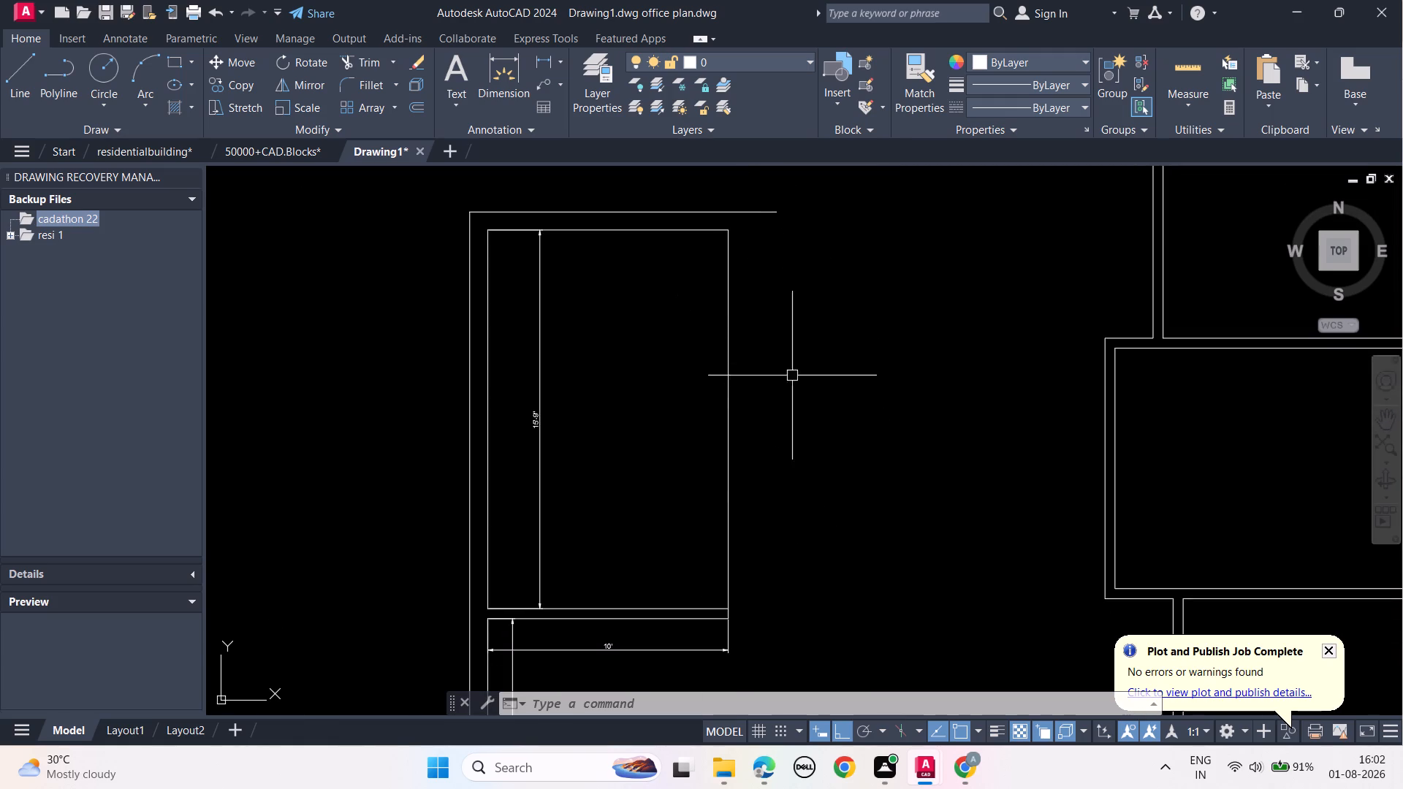
{"action": "middle_click_drag", "start_coordinate": [769, 491], "coordinate": [766, 398]}
{"action": "middle_click_drag", "start_coordinate": [754, 415], "coordinate": [757, 571]}
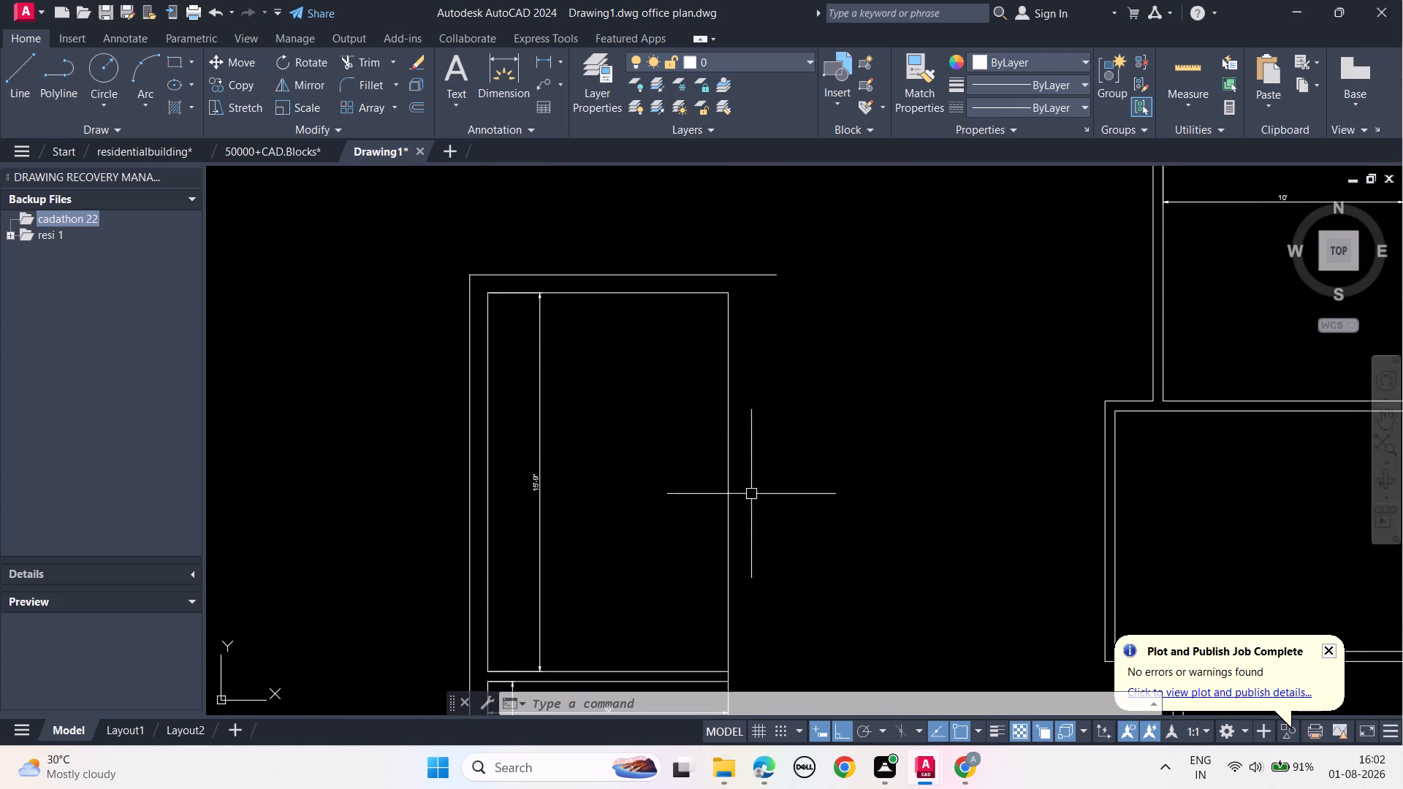
{"action": "left_click", "coordinate": [728, 419]}
{"action": "type", "text": "OFF"}
{"action": "left_click", "coordinate": [774, 454]}
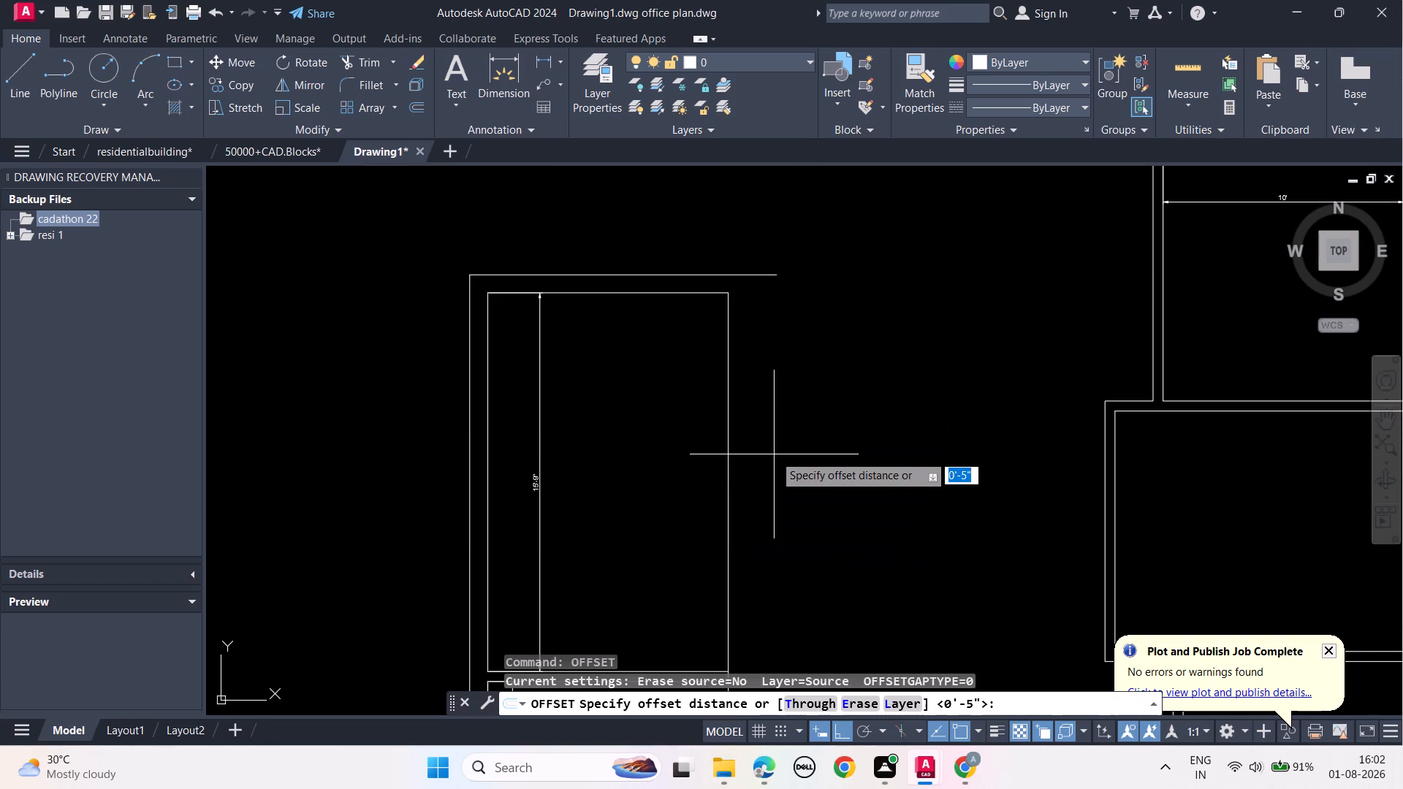
{"action": "key", "text": "5"}
{"action": "key", "text": "shift+quotedbl"}
{"action": "key", "text": "Return"}
{"action": "left_click", "coordinate": [798, 423]}
{"action": "key", "text": "Escape"}
{"action": "key", "text": "Escape"}
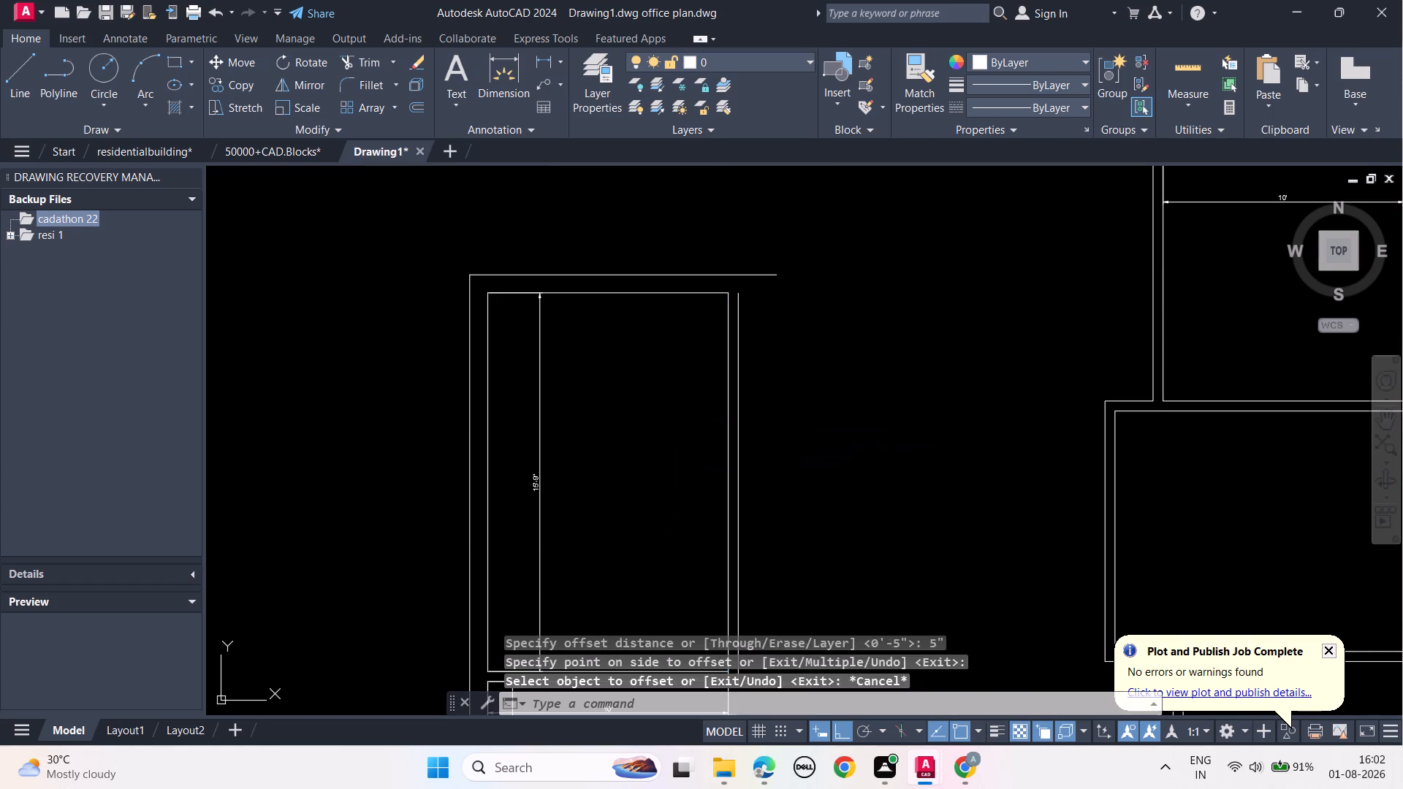
{"action": "key", "text": "Escape"}
{"action": "key", "text": "Escape"}
{"action": "key", "text": "Escape"}
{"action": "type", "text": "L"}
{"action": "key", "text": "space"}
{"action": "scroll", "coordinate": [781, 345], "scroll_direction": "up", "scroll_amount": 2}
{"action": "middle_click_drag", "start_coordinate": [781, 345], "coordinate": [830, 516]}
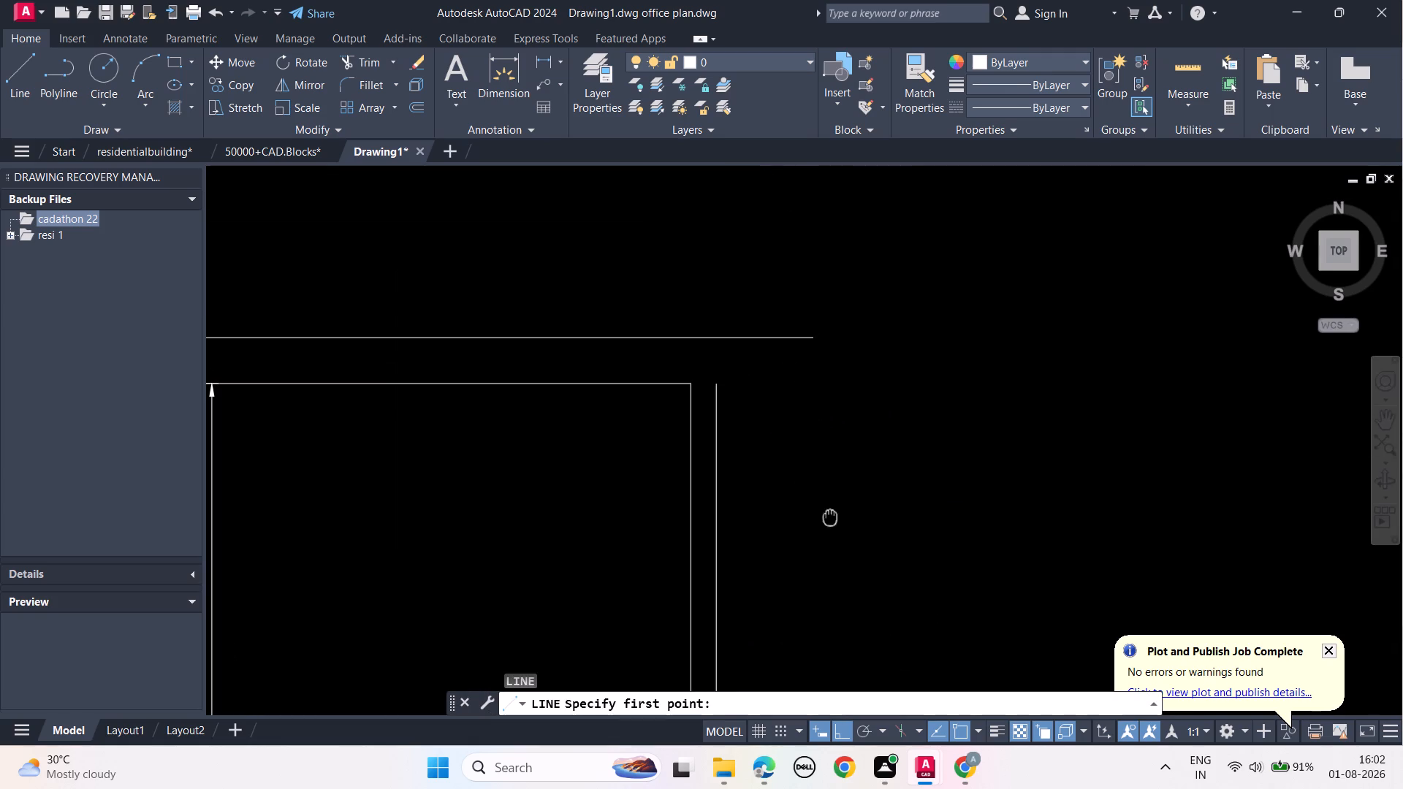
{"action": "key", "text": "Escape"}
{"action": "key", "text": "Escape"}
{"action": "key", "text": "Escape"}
Stretch the upper end of the outer right wall line up past the outer top wall line.
{"action": "left_click", "coordinate": [717, 384]}
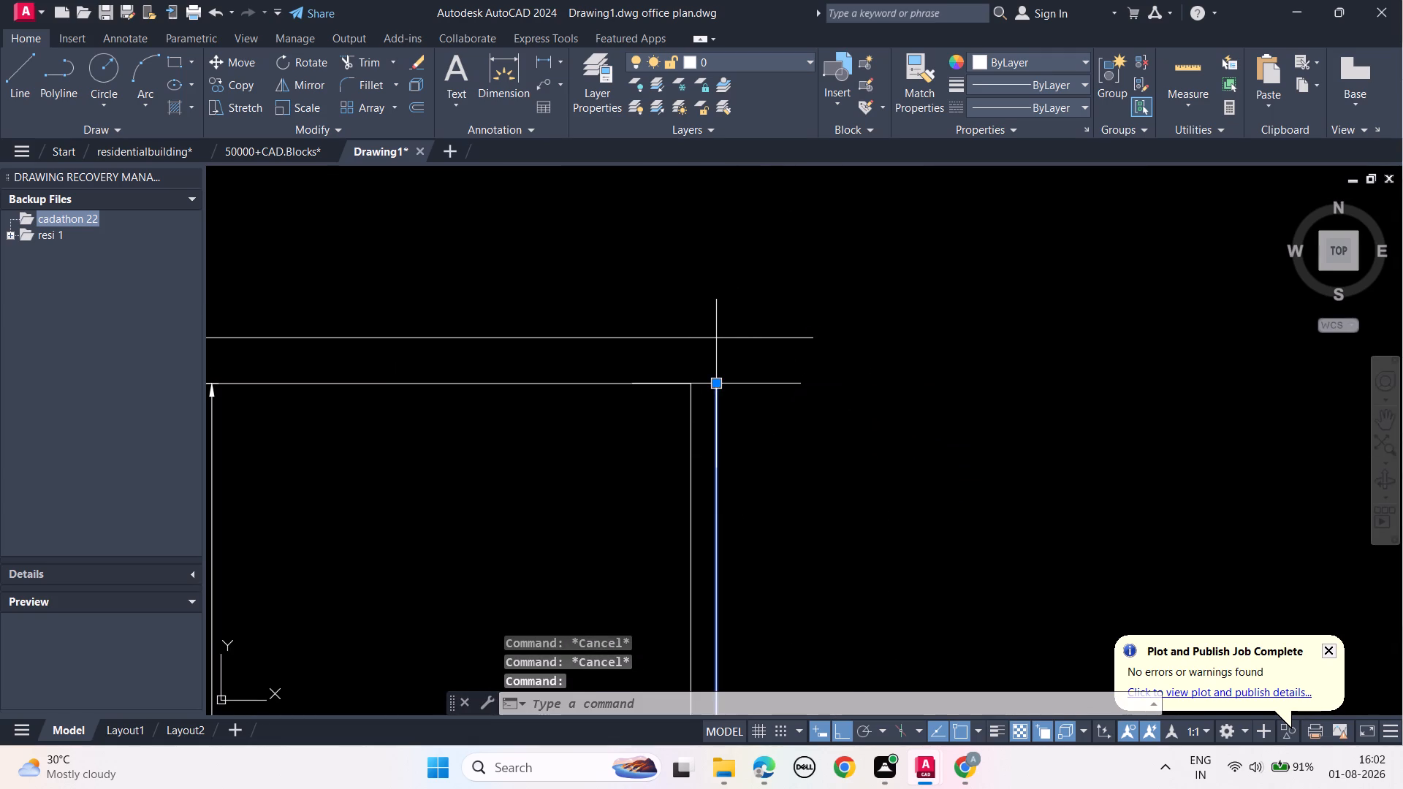
{"action": "left_click", "coordinate": [720, 383]}
{"action": "left_click", "coordinate": [712, 283]}
{"action": "key", "text": "Escape"}
{"action": "key", "text": "Escape"}
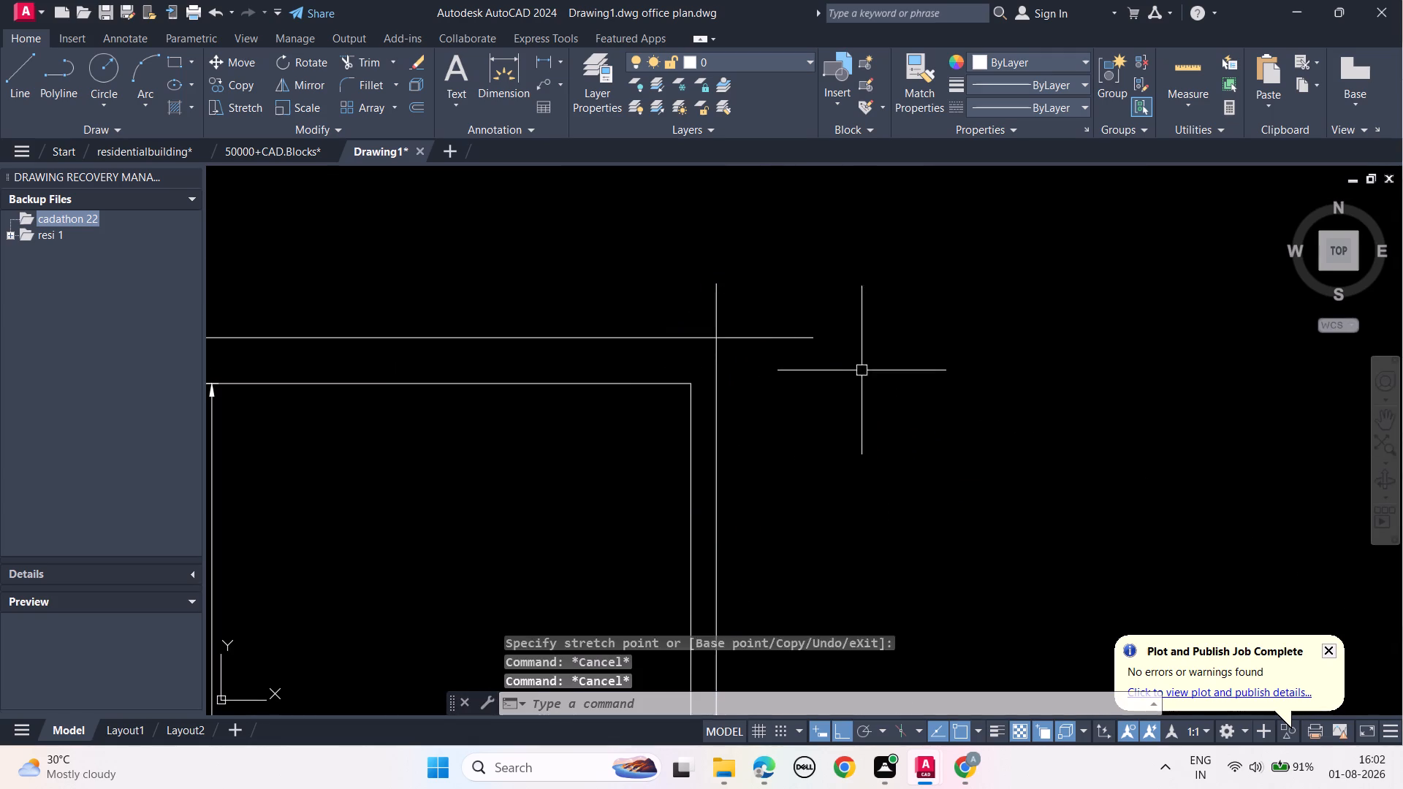
{"action": "key", "text": "Escape"}
{"action": "key", "text": "Escape"}
Trim the overhanging ends of the outer top and outer right wall lines to form the upper-right outer corner.
{"action": "type", "text": "TR"}
{"action": "key", "text": "space"}
{"action": "left_click_drag", "start_coordinate": [792, 374], "coordinate": [783, 350]}
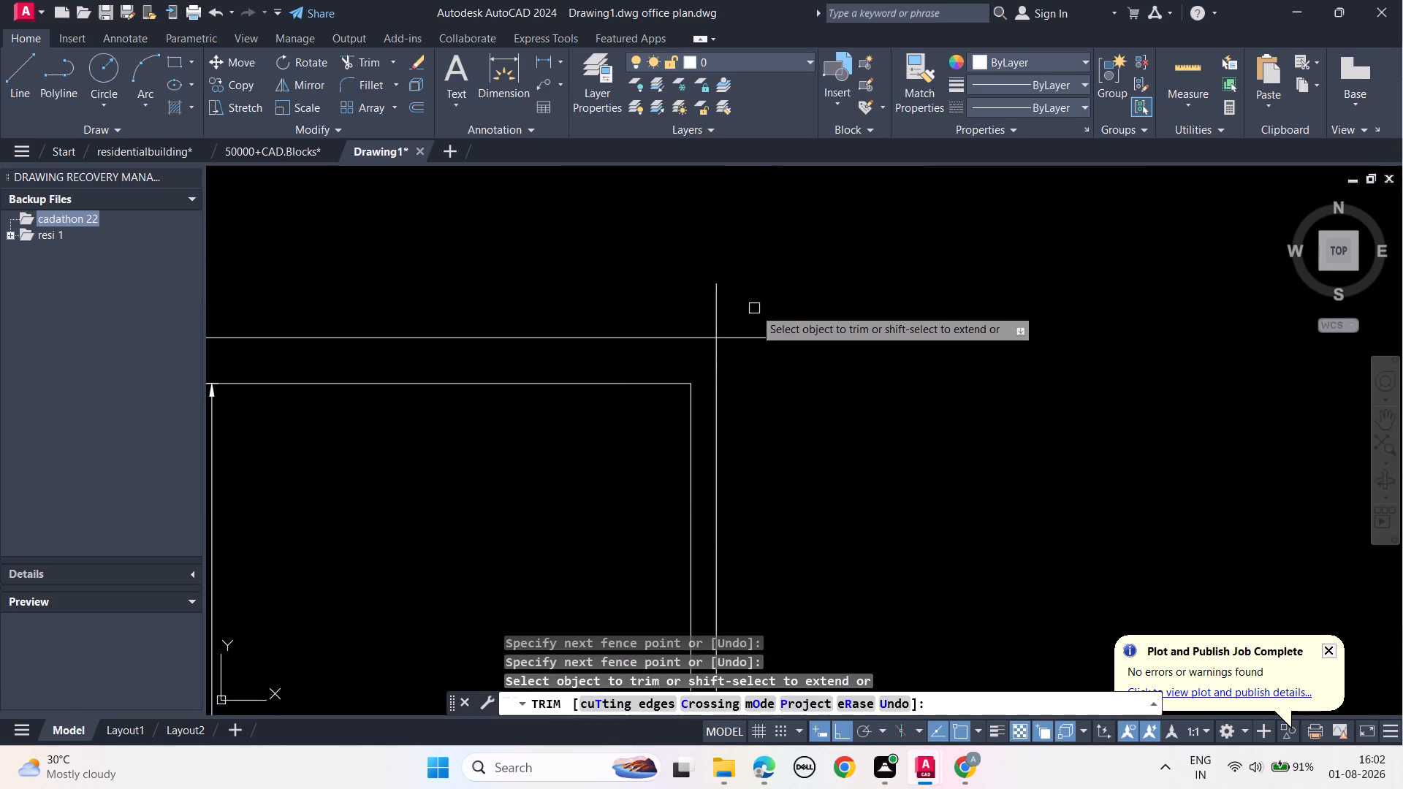
{"action": "left_click", "coordinate": [754, 308]}
{"action": "left_click_drag", "start_coordinate": [704, 309], "coordinate": [723, 308]}
{"action": "left_click_drag", "start_coordinate": [745, 315], "coordinate": [753, 373]}
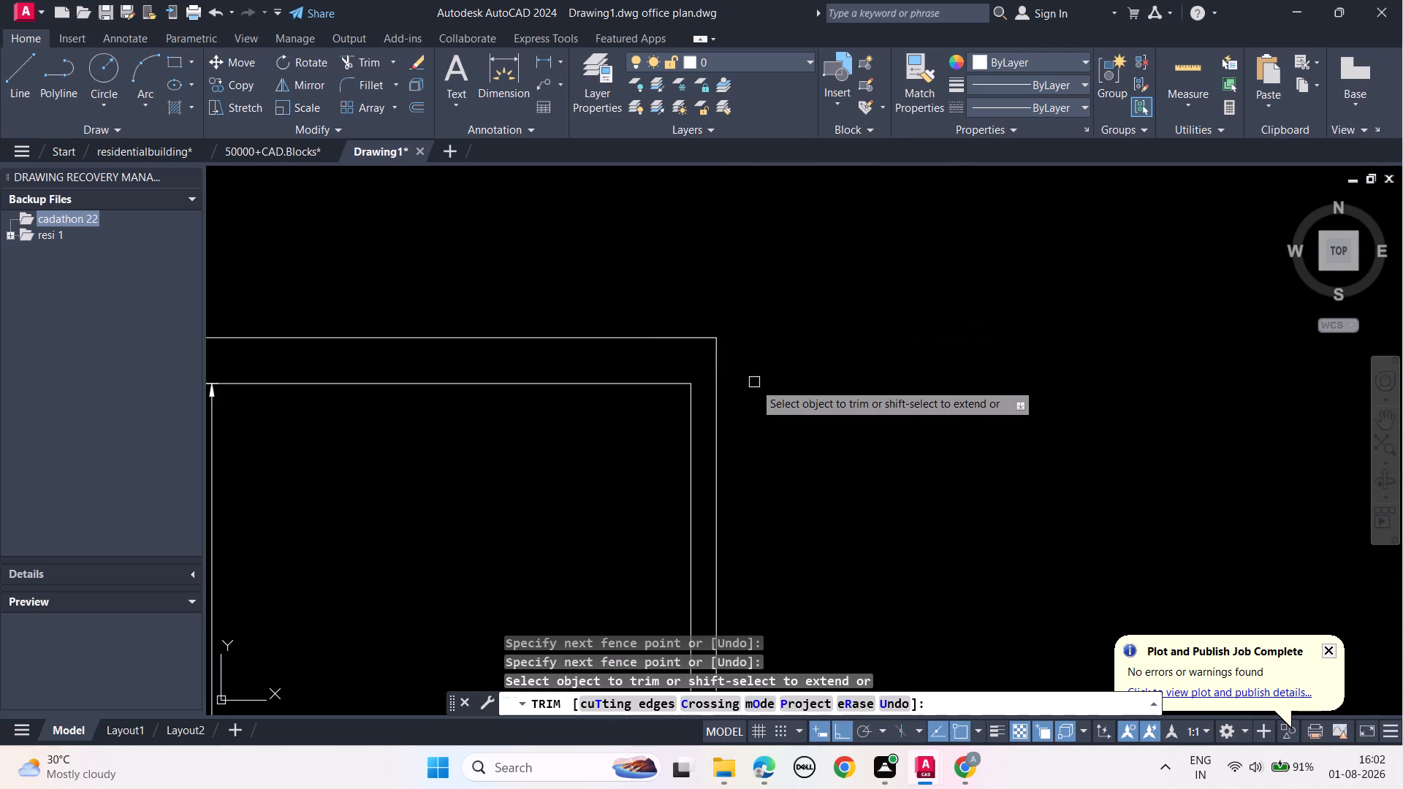
{"action": "key", "text": "Escape"}
Stretch the right end of the partition's lower line to the bottom end of the uppermost room's outer right wall line.
{"action": "scroll", "coordinate": [758, 400], "scroll_direction": "down", "scroll_amount": 2}
{"action": "middle_click_drag", "start_coordinate": [792, 446], "coordinate": [746, 214]}
{"action": "middle_click_drag", "start_coordinate": [818, 473], "coordinate": [821, 399]}
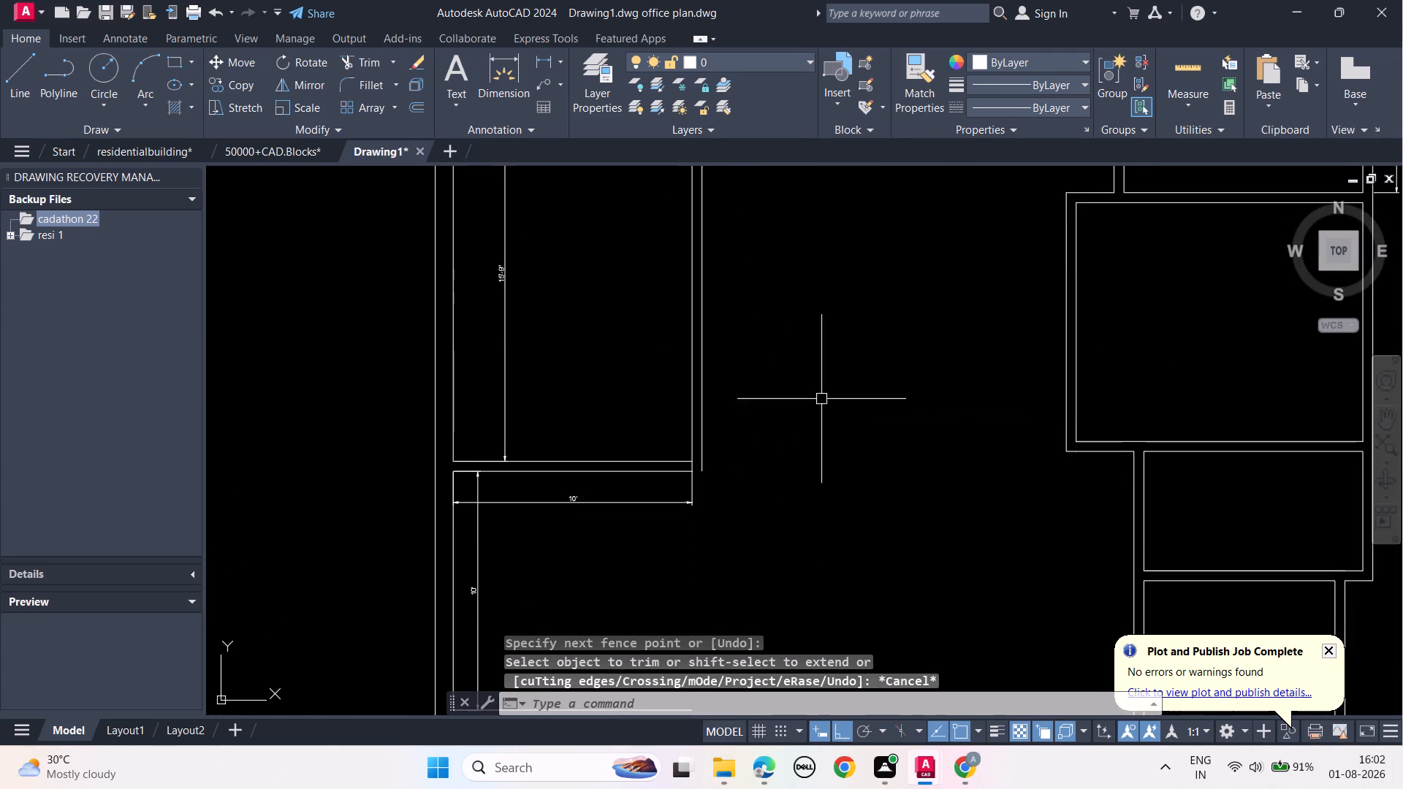
{"action": "scroll", "coordinate": [764, 439], "scroll_direction": "up", "scroll_amount": 2}
{"action": "middle_click_drag", "start_coordinate": [758, 523], "coordinate": [795, 459]}
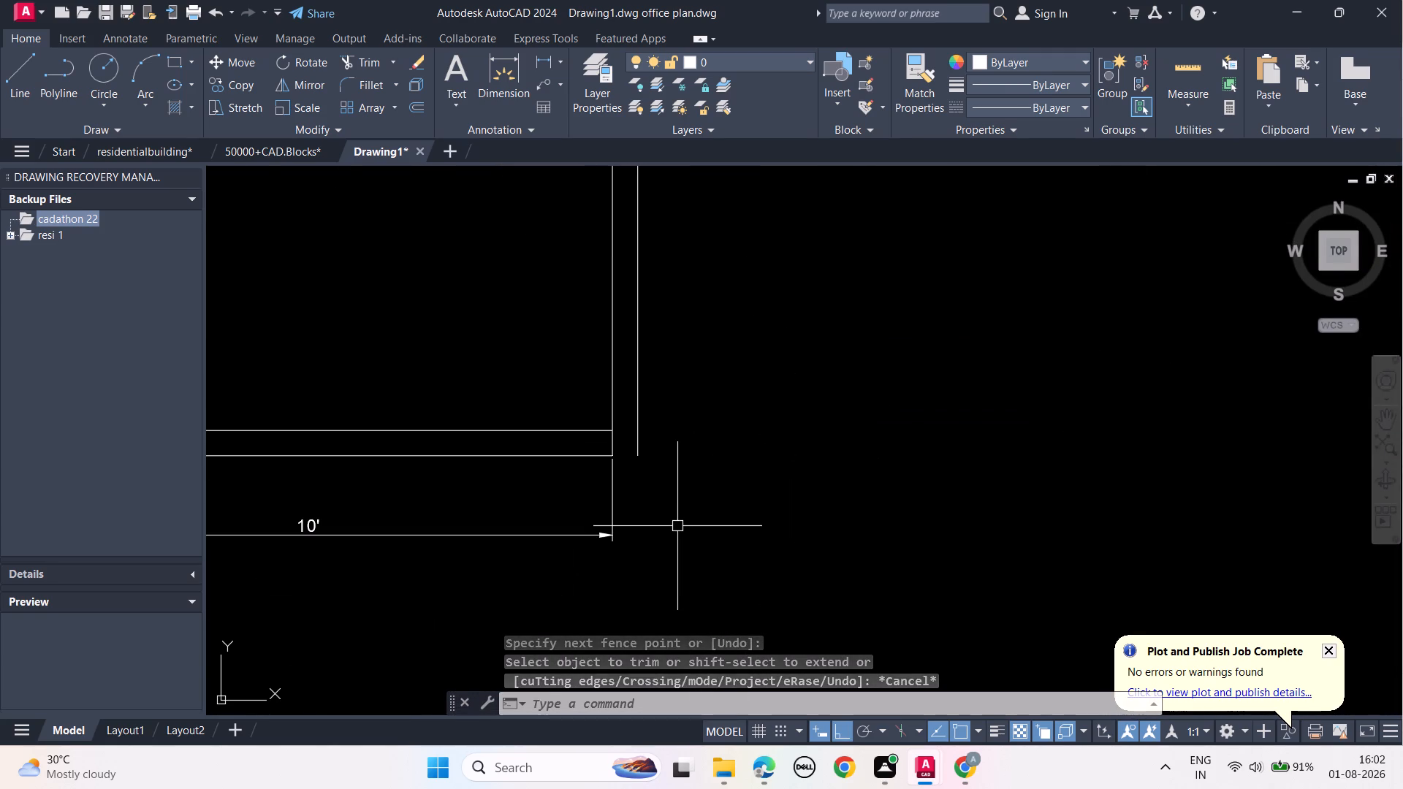
{"action": "scroll", "coordinate": [660, 484], "scroll_direction": "up", "scroll_amount": 3}
{"action": "middle_click_drag", "start_coordinate": [661, 463], "coordinate": [953, 456]}
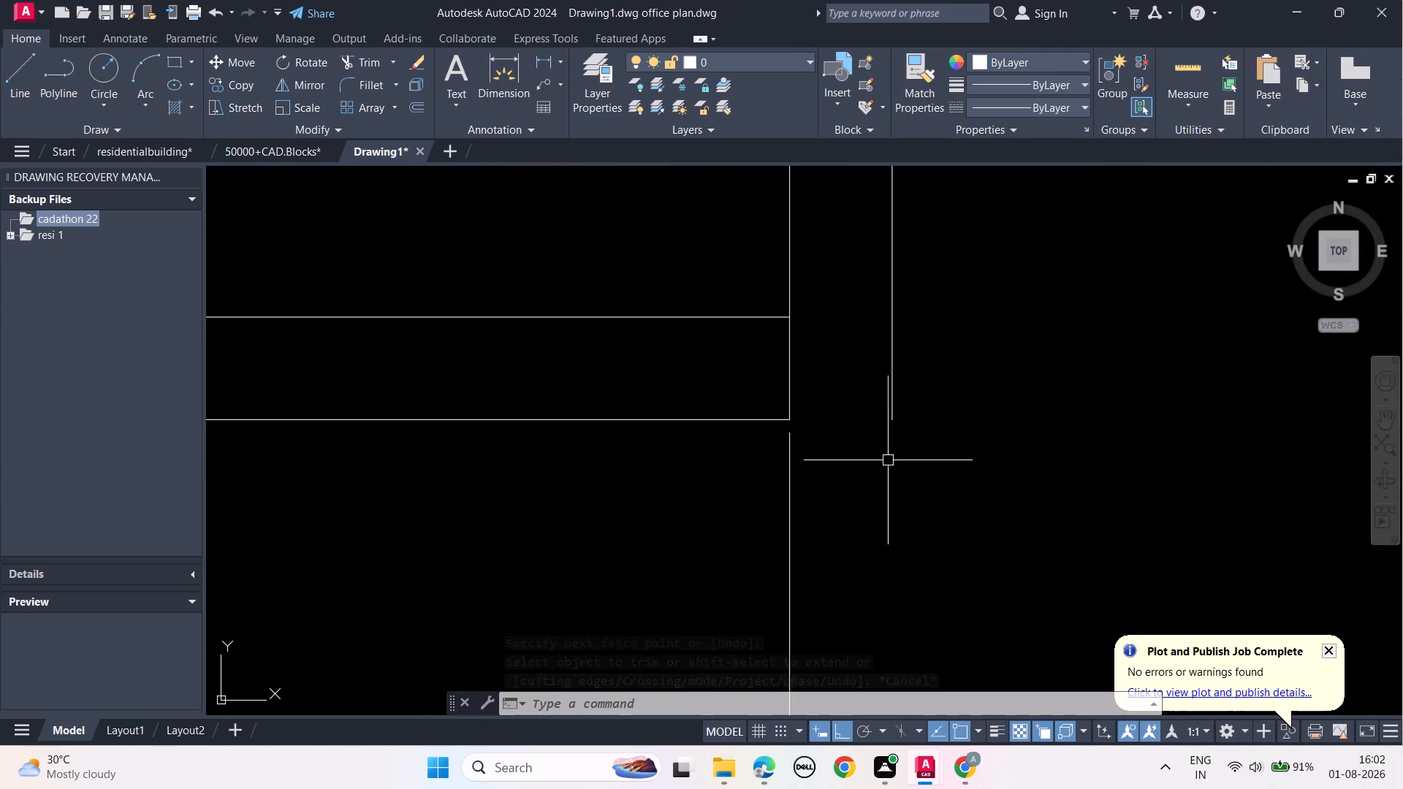
{"action": "left_click", "coordinate": [761, 422]}
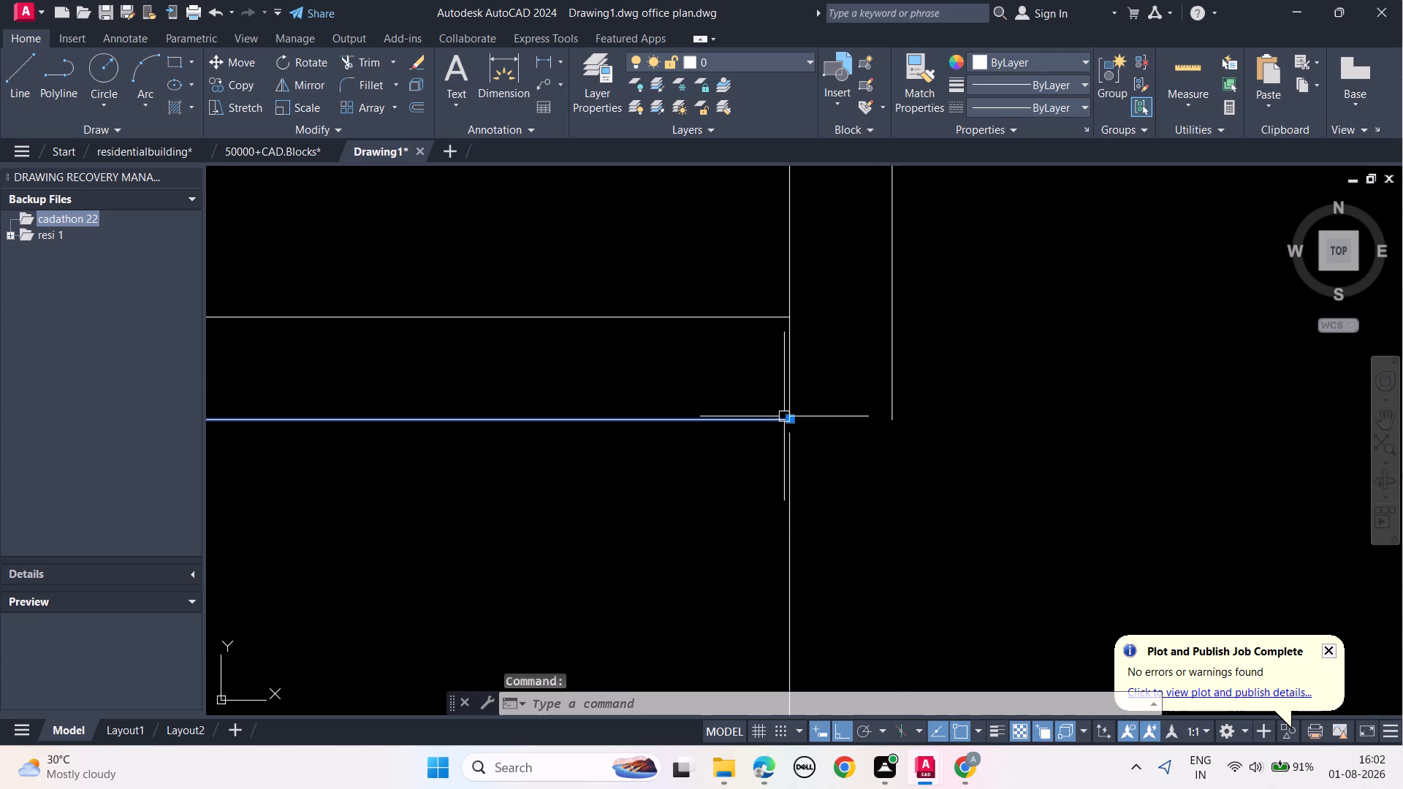
{"action": "left_click", "coordinate": [786, 416]}
{"action": "left_click", "coordinate": [894, 416]}
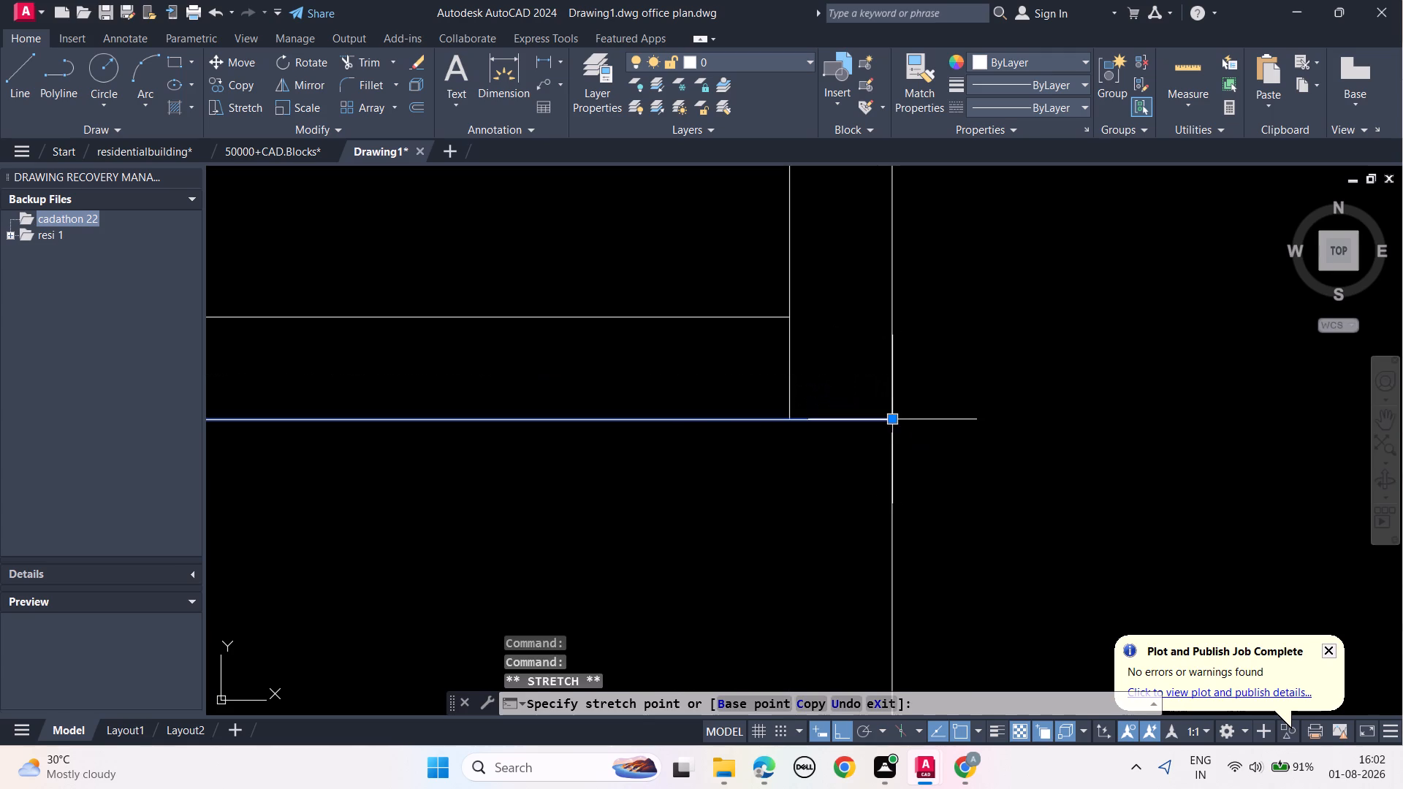
{"action": "key", "text": "Escape"}
{"action": "key", "text": "Escape"}
{"action": "key", "text": "Escape"}
{"action": "key", "text": "Escape"}
{"action": "key", "text": "Escape"}
Move the right extension origin of the horizontal dimension below the partition back to the inner right wall line's lower end.
{"action": "scroll", "coordinate": [991, 438], "scroll_direction": "down", "scroll_amount": 3}
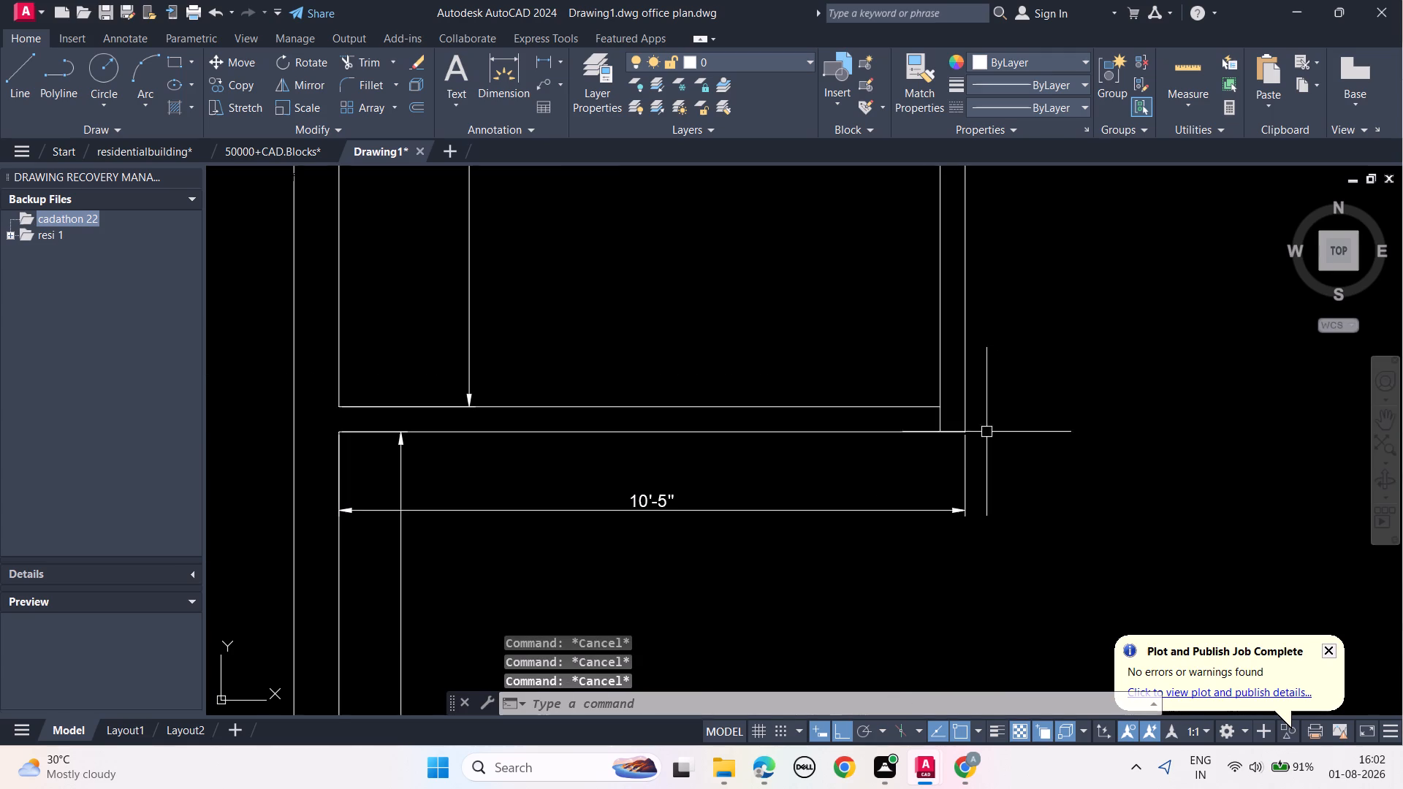
{"action": "scroll", "coordinate": [969, 450], "scroll_direction": "up", "scroll_amount": 3}
{"action": "left_click", "coordinate": [949, 427]}
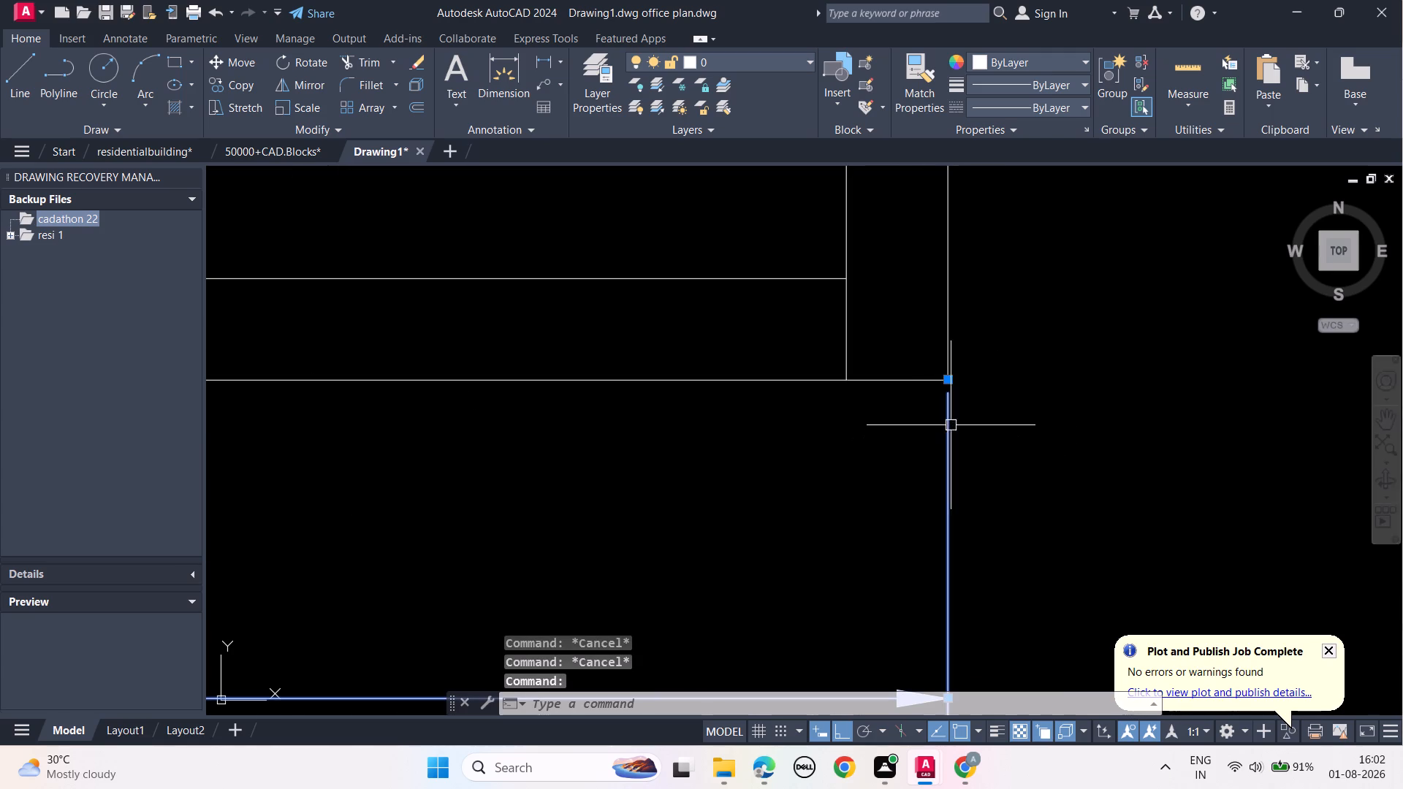
{"action": "left_click", "coordinate": [948, 381]}
{"action": "left_click", "coordinate": [841, 380]}
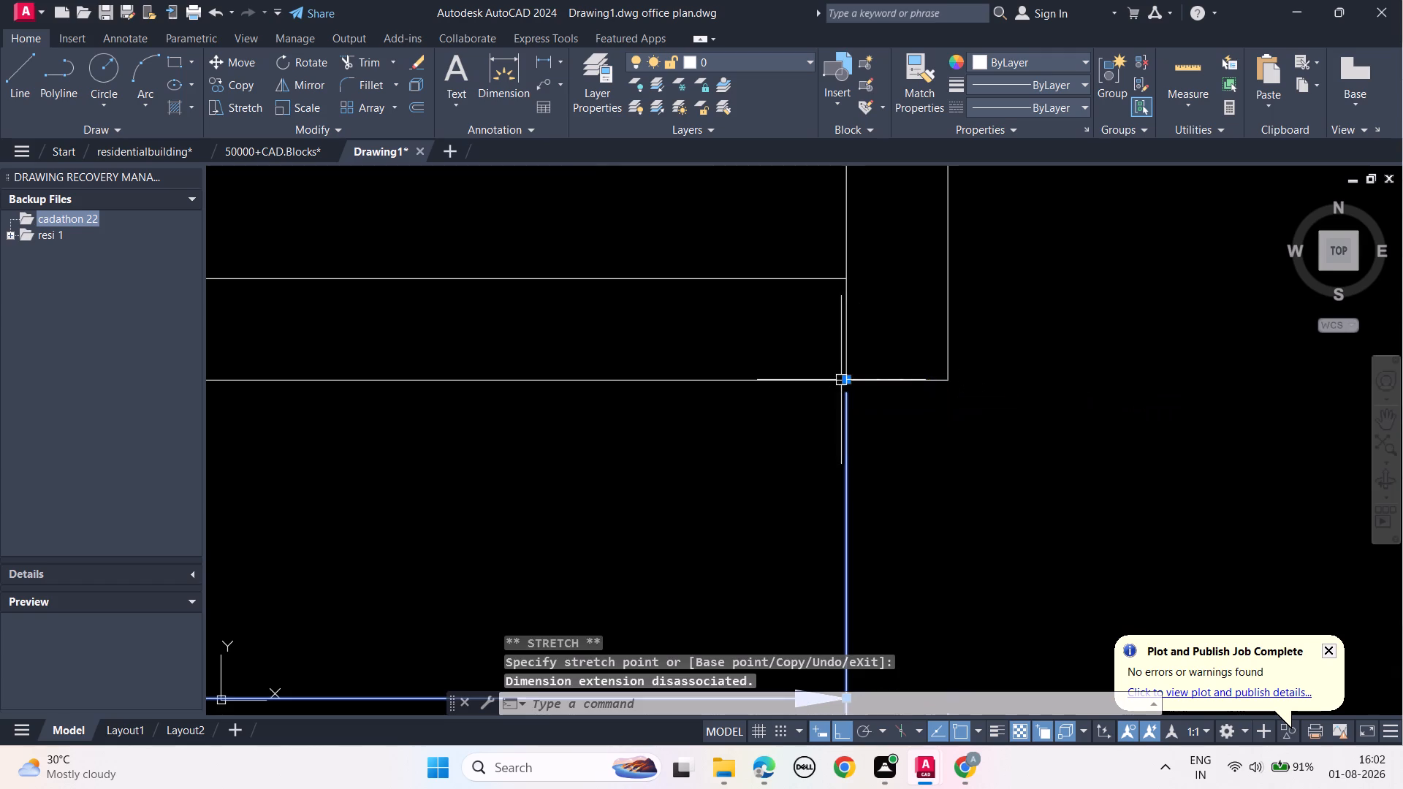
Trim the piece of the uppermost room's inner right wall line lying between the two partition lines below the room.
{"action": "key", "text": "Escape"}
{"action": "key", "text": "Escape"}
{"action": "type", "text": "TR"}
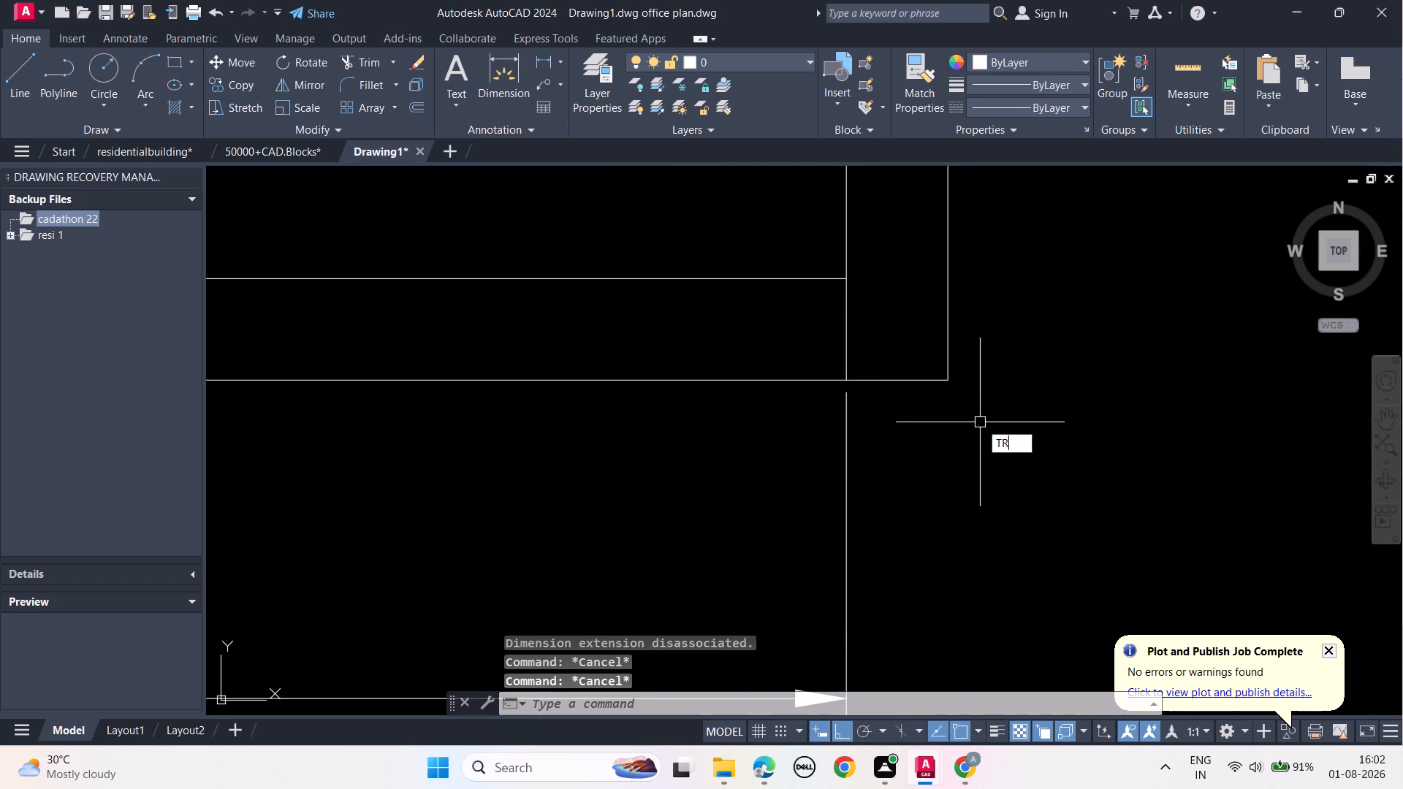
{"action": "key", "text": "space"}
{"action": "left_click", "coordinate": [843, 324]}
{"action": "key", "text": "Escape"}
{"action": "key", "text": "Escape"}
{"action": "key", "text": "Escape"}
Stretch the right end of the uppermost room's outer top wall line about 18'-7" across the left wall of the opposite top room.
{"action": "scroll", "coordinate": [843, 333], "scroll_direction": "down", "scroll_amount": 4}
{"action": "middle_click_drag", "start_coordinate": [924, 329], "coordinate": [880, 519]}
{"action": "scroll", "coordinate": [911, 405], "scroll_direction": "down", "scroll_amount": 1}
{"action": "middle_click_drag", "start_coordinate": [926, 399], "coordinate": [905, 577]}
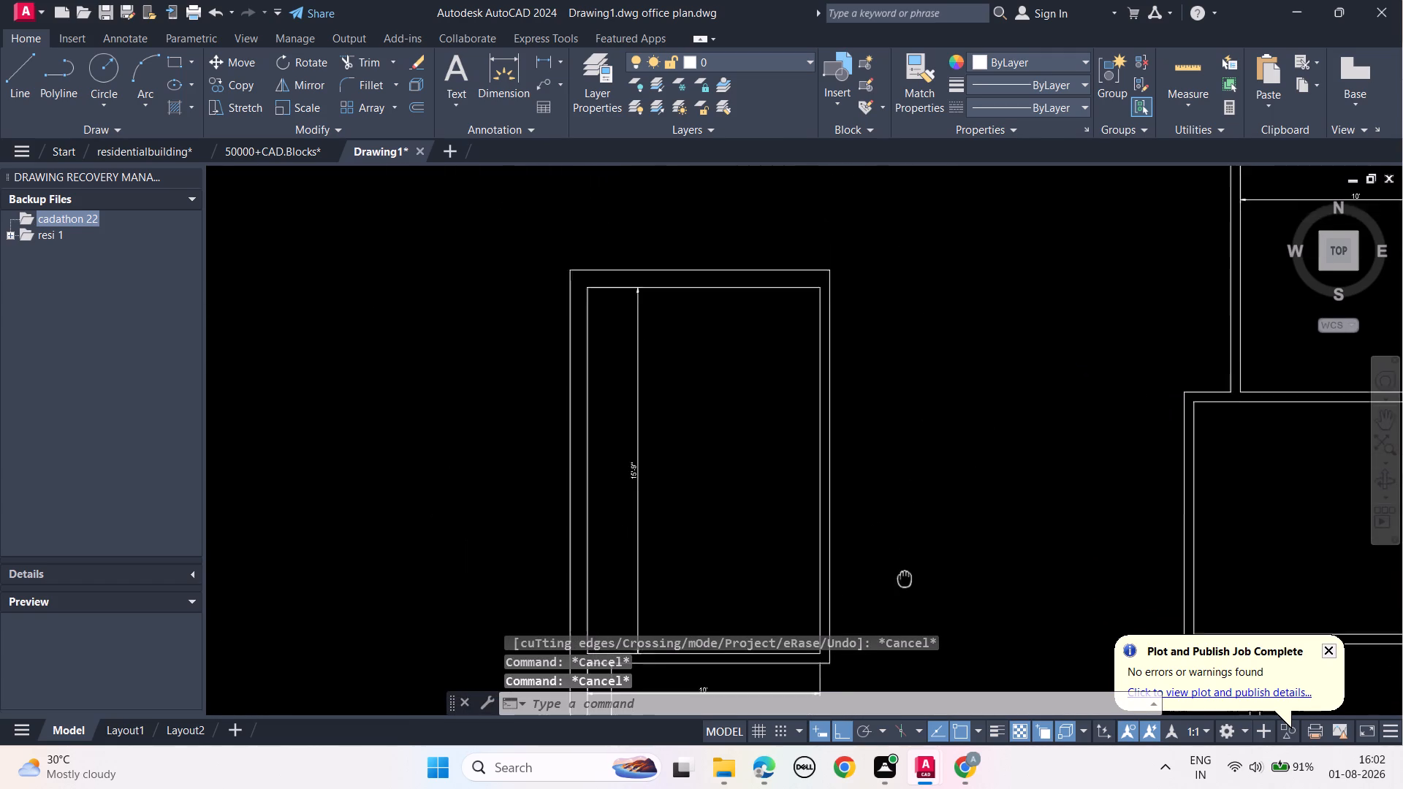
{"action": "middle_click_drag", "start_coordinate": [905, 577], "coordinate": [904, 594]}
{"action": "middle_click_drag", "start_coordinate": [941, 465], "coordinate": [948, 331]}
{"action": "middle_click_drag", "start_coordinate": [948, 332], "coordinate": [929, 473]}
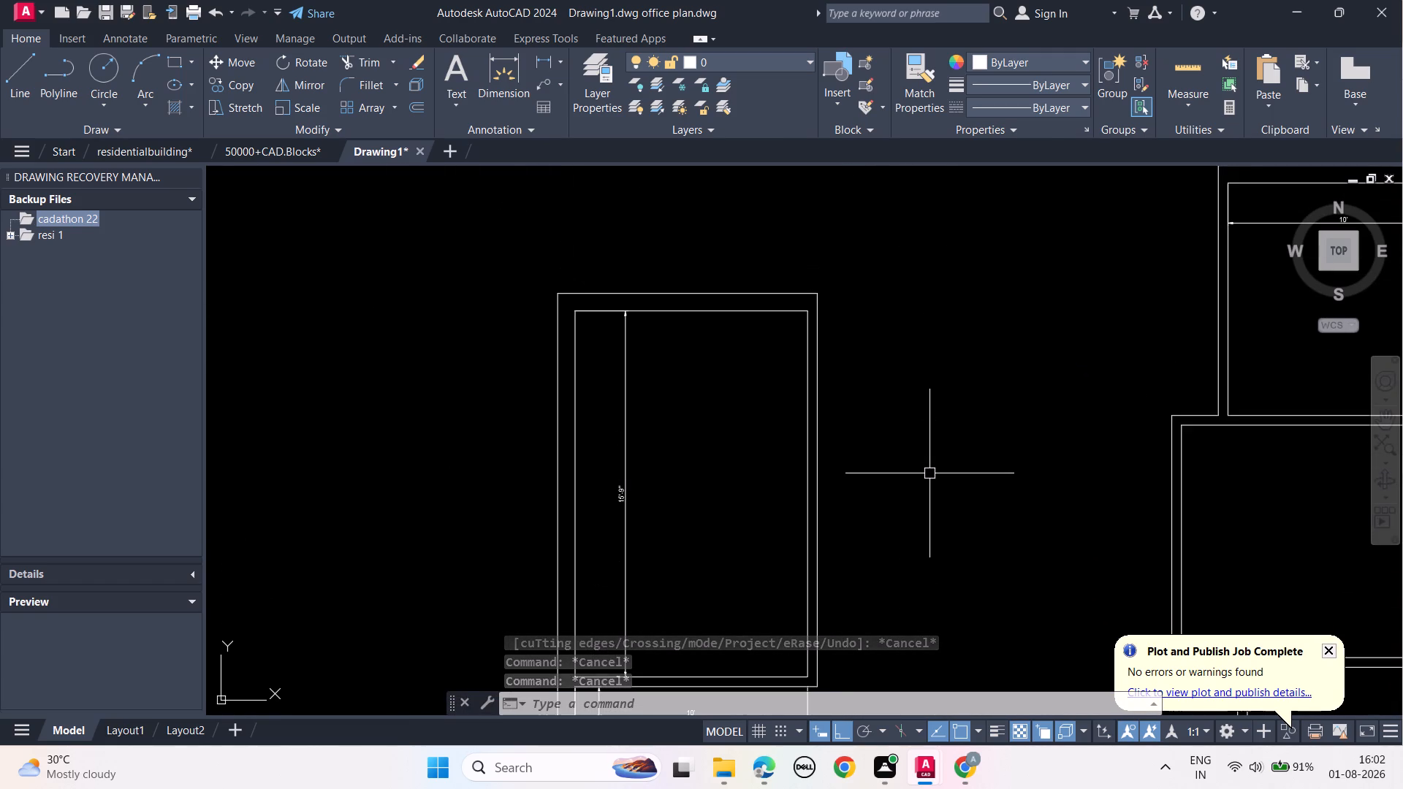
{"action": "middle_click_drag", "start_coordinate": [956, 459], "coordinate": [853, 459]}
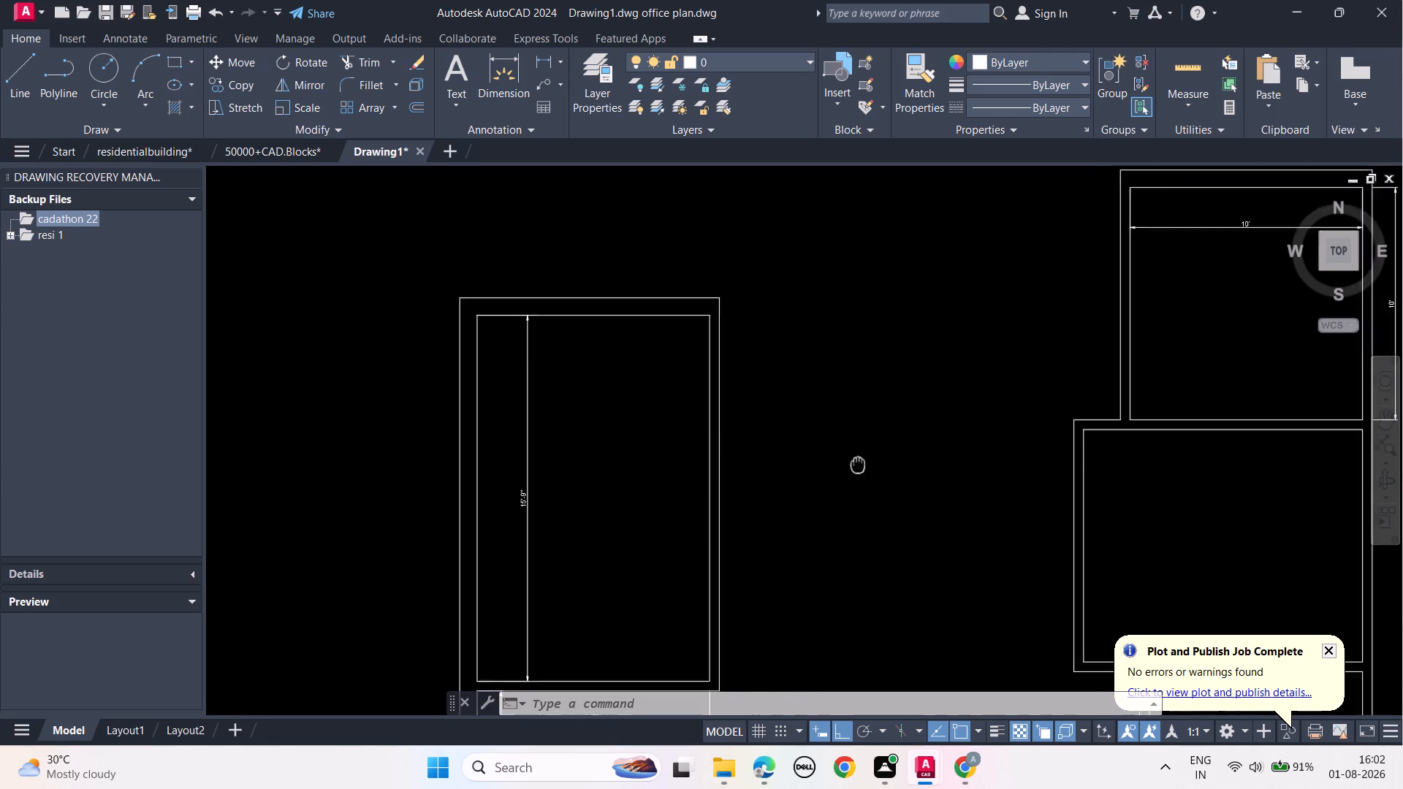
{"action": "middle_click_drag", "start_coordinate": [853, 459], "coordinate": [737, 470]}
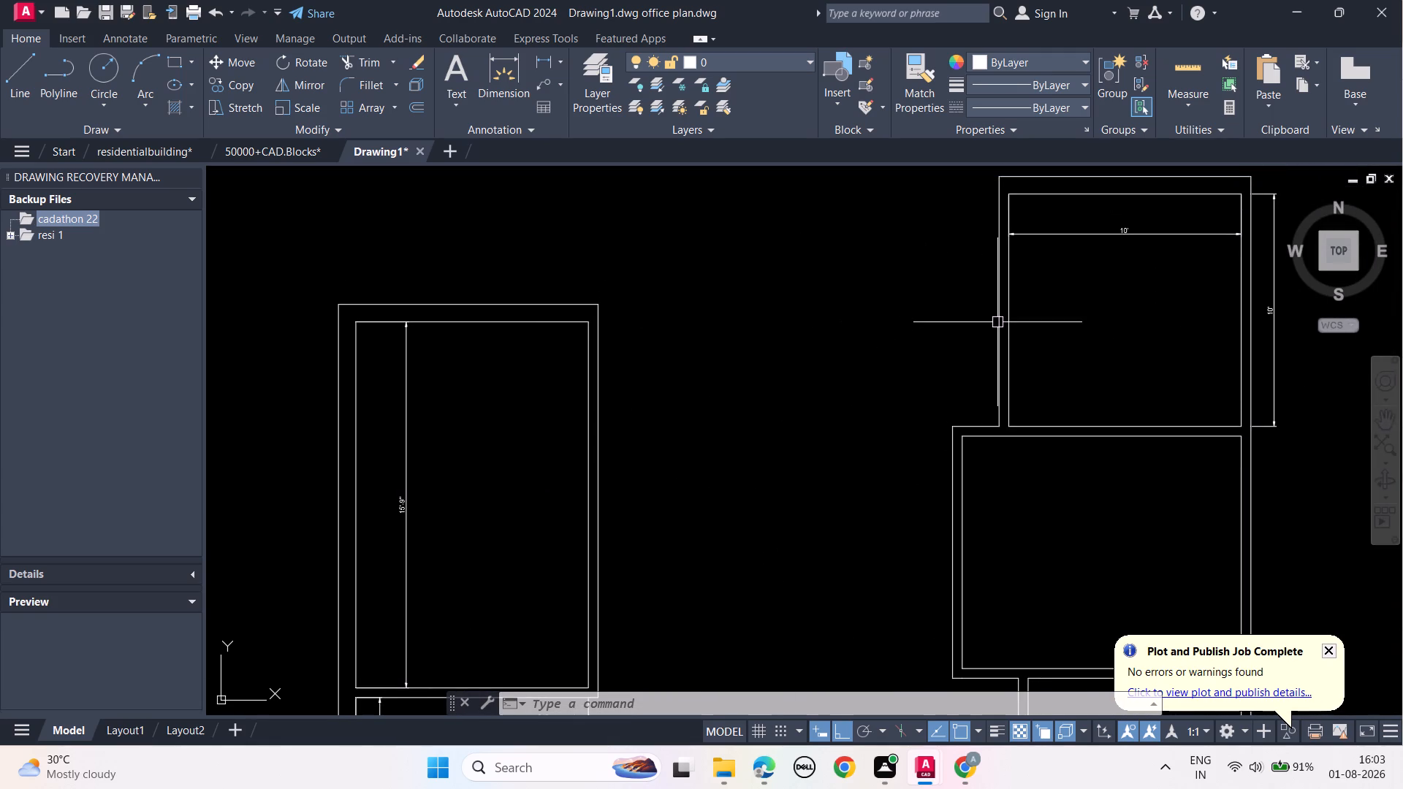
{"action": "scroll", "coordinate": [824, 326], "scroll_direction": "up", "scroll_amount": 2}
{"action": "middle_click_drag", "start_coordinate": [726, 362], "coordinate": [969, 372]}
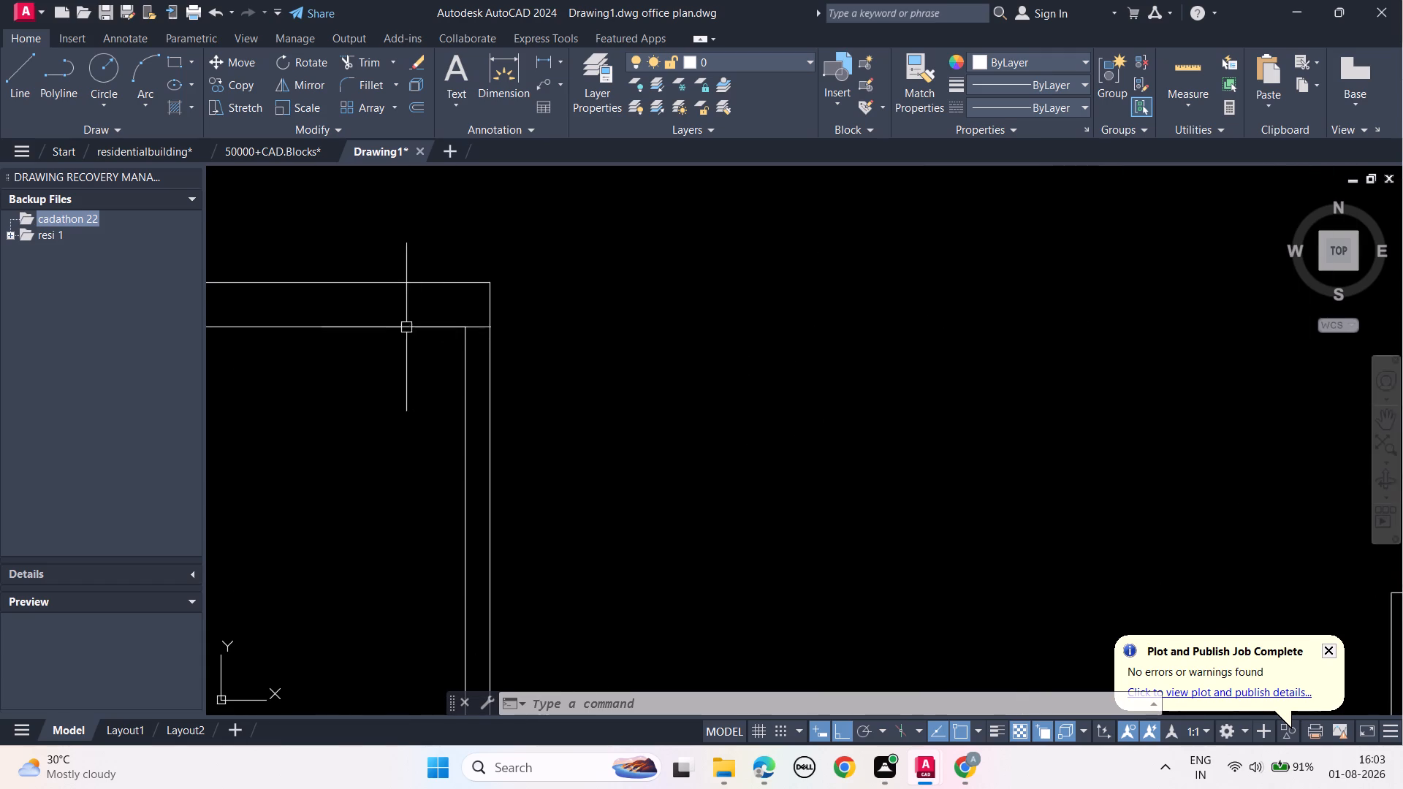
{"action": "left_click", "coordinate": [419, 285]}
{"action": "left_click", "coordinate": [487, 283]}
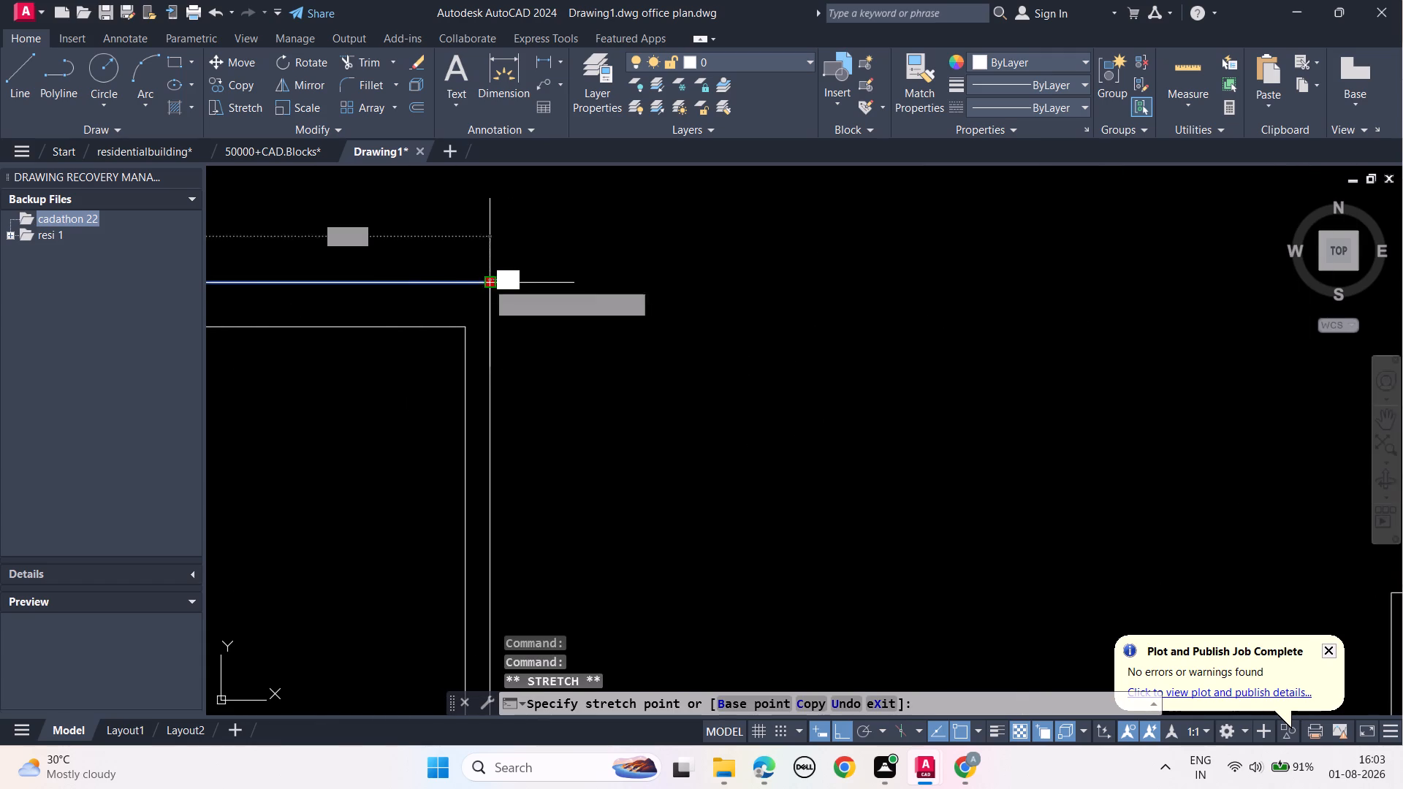
{"action": "middle_click_drag", "start_coordinate": [988, 313], "coordinate": [585, 343]}
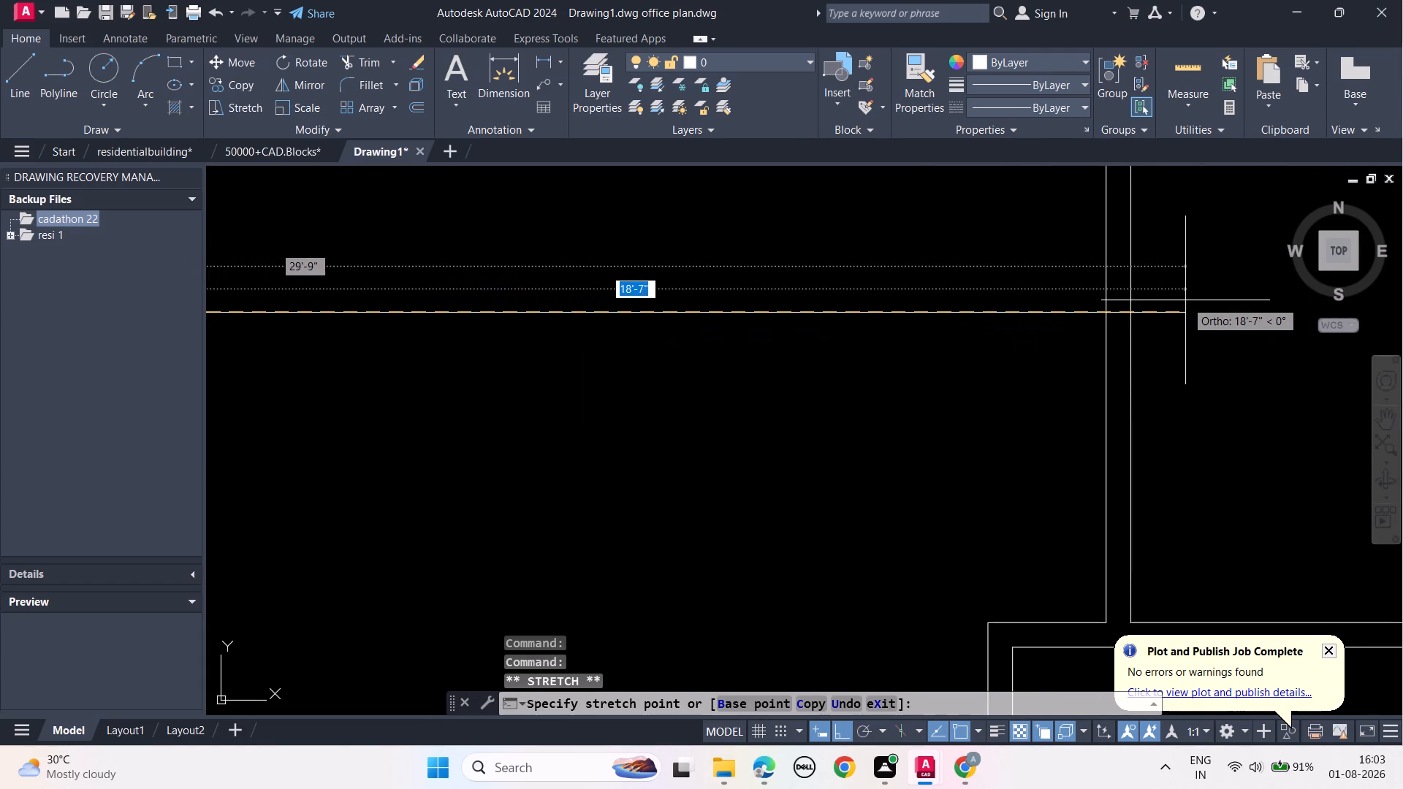
{"action": "left_click", "coordinate": [1185, 300]}
{"action": "key", "text": "Escape"}
{"action": "key", "text": "Escape"}
{"action": "key", "text": "Escape"}
{"action": "key", "text": "Escape"}
Stretch the right end of the uppermost room's inner top wall line across the left wall of the opposite top room.
{"action": "scroll", "coordinate": [788, 435], "scroll_direction": "down", "scroll_amount": 1}
{"action": "middle_click_drag", "start_coordinate": [691, 441], "coordinate": [805, 397]}
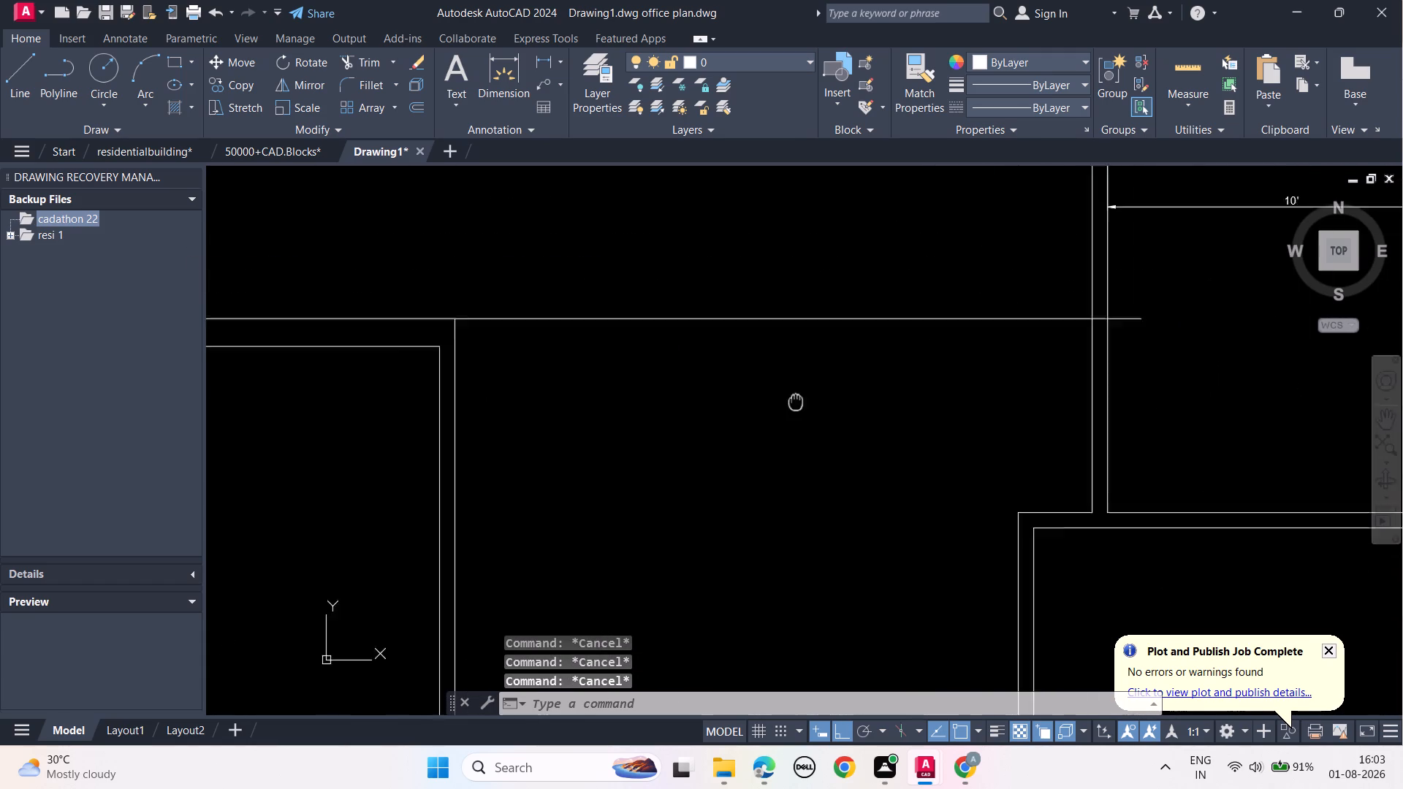
{"action": "middle_click_drag", "start_coordinate": [805, 397], "coordinate": [828, 384]}
{"action": "left_click", "coordinate": [384, 329]}
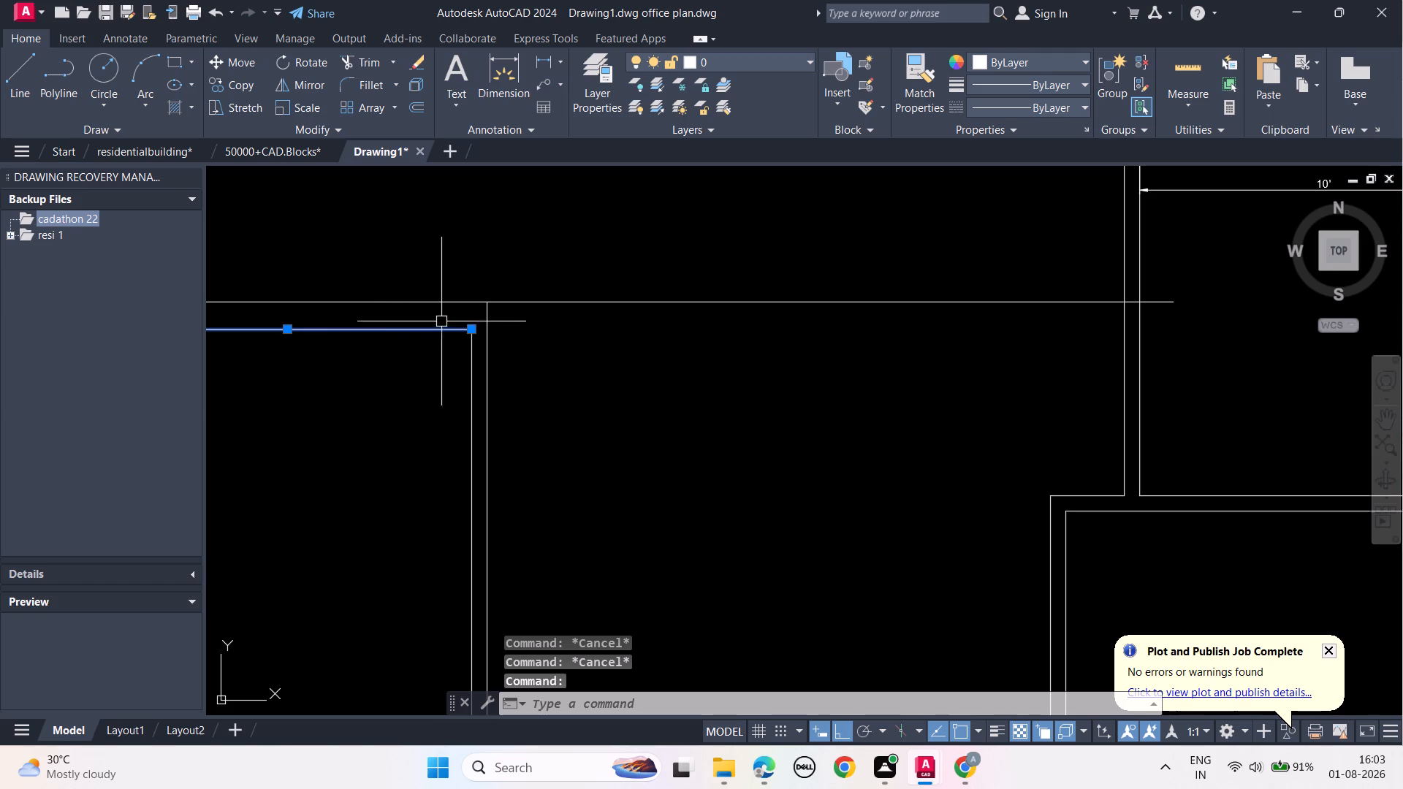
{"action": "left_click", "coordinate": [467, 328]}
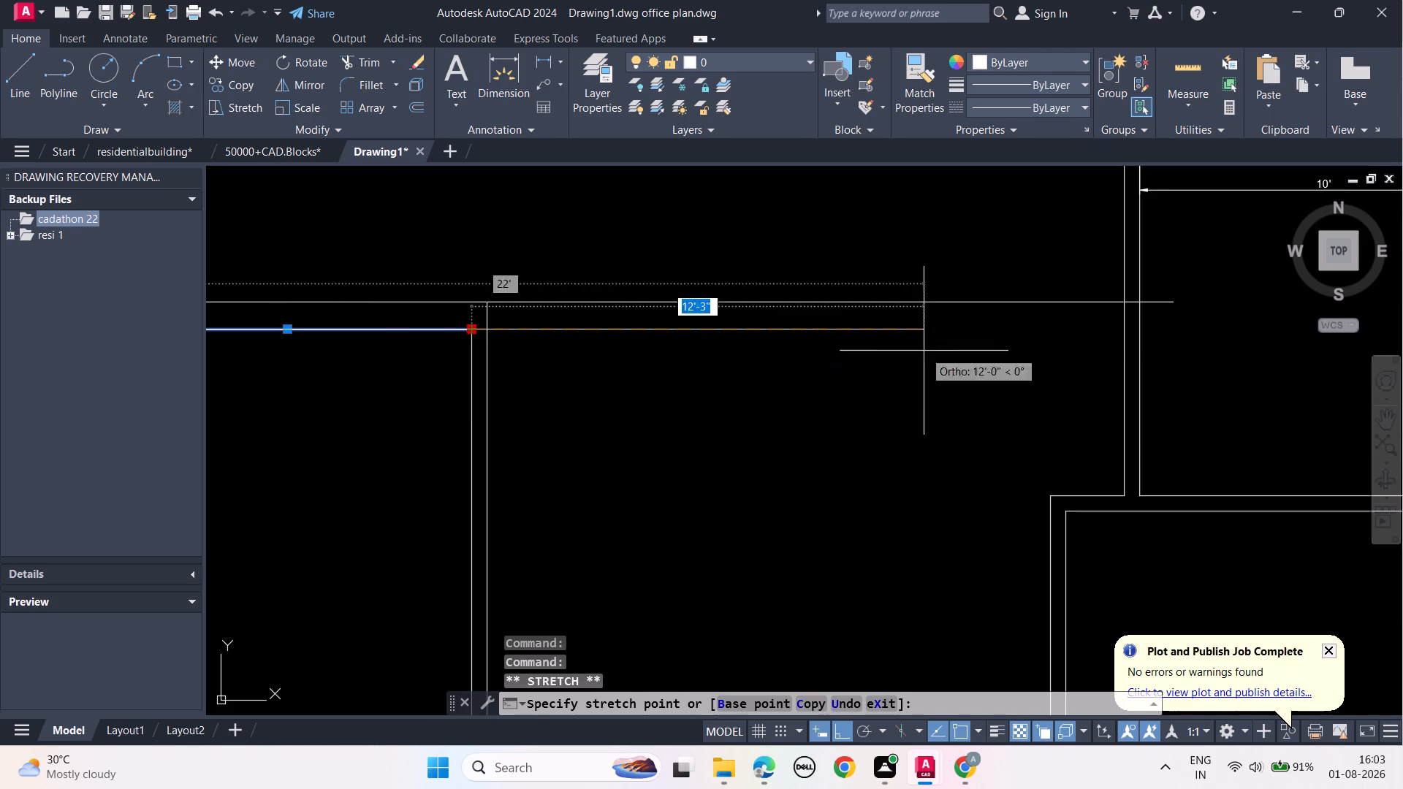
{"action": "left_click", "coordinate": [1166, 343]}
{"action": "key", "text": "Escape"}
{"action": "key", "text": "Escape"}
{"action": "key", "text": "Escape"}
{"action": "key", "text": "Escape"}
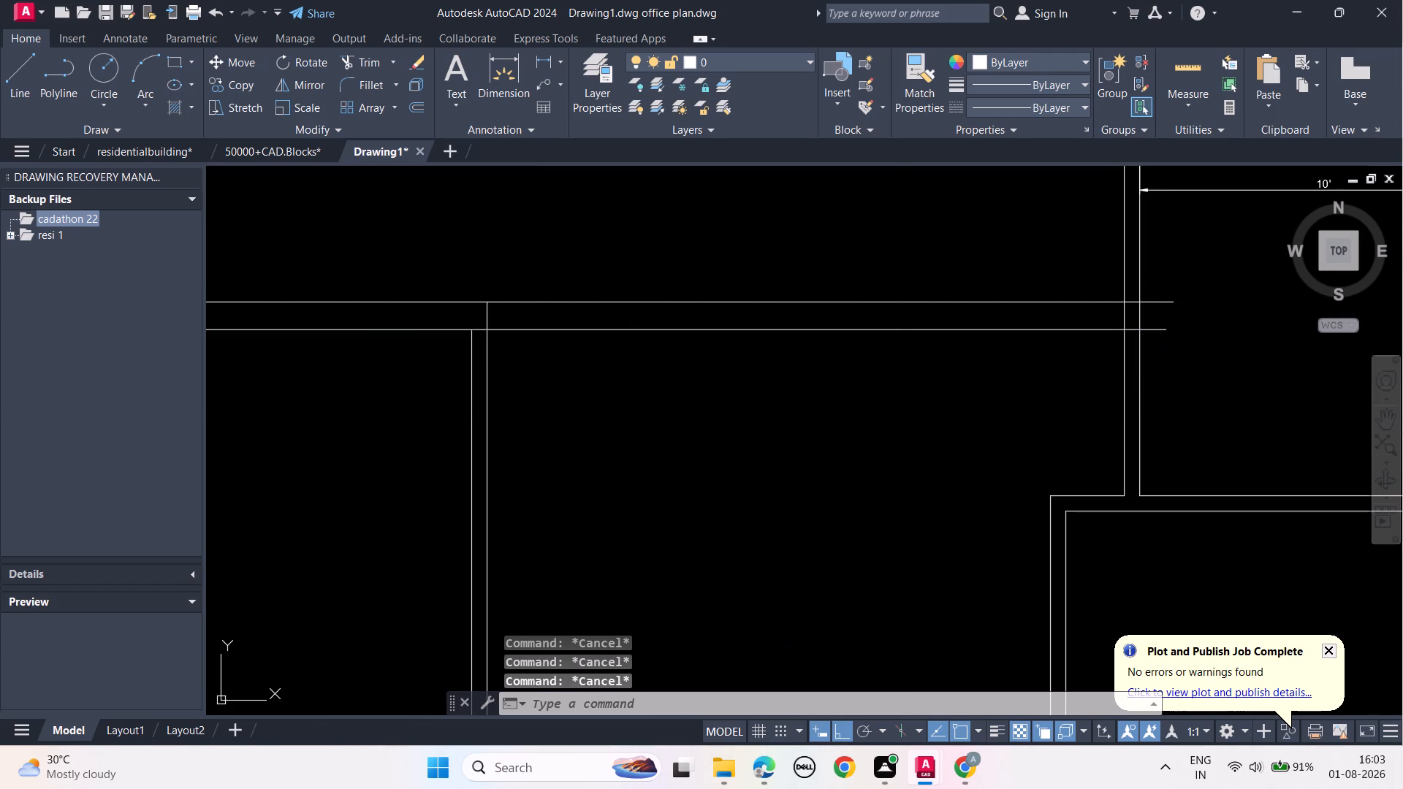
Trim the overhanging ends of the two connecting wall lines and the wall line between them to open the junction with the opposite room.
{"action": "middle_click_drag", "start_coordinate": [1183, 386], "coordinate": [848, 441]}
{"action": "type", "text": "TR"}
{"action": "key", "text": "space"}
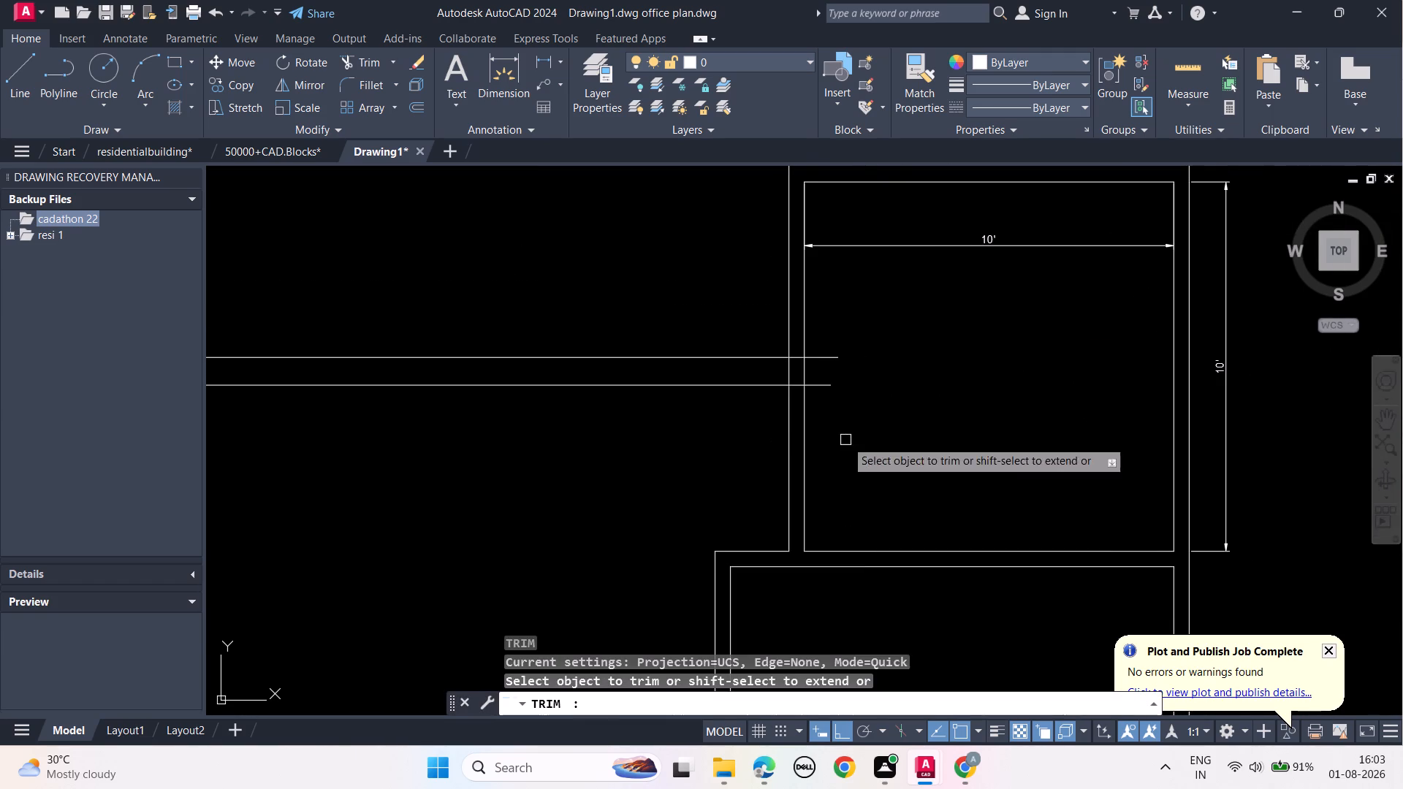
{"action": "left_click", "coordinate": [825, 385]}
{"action": "left_click", "coordinate": [826, 354]}
{"action": "scroll", "coordinate": [843, 367], "scroll_direction": "up", "scroll_amount": 2}
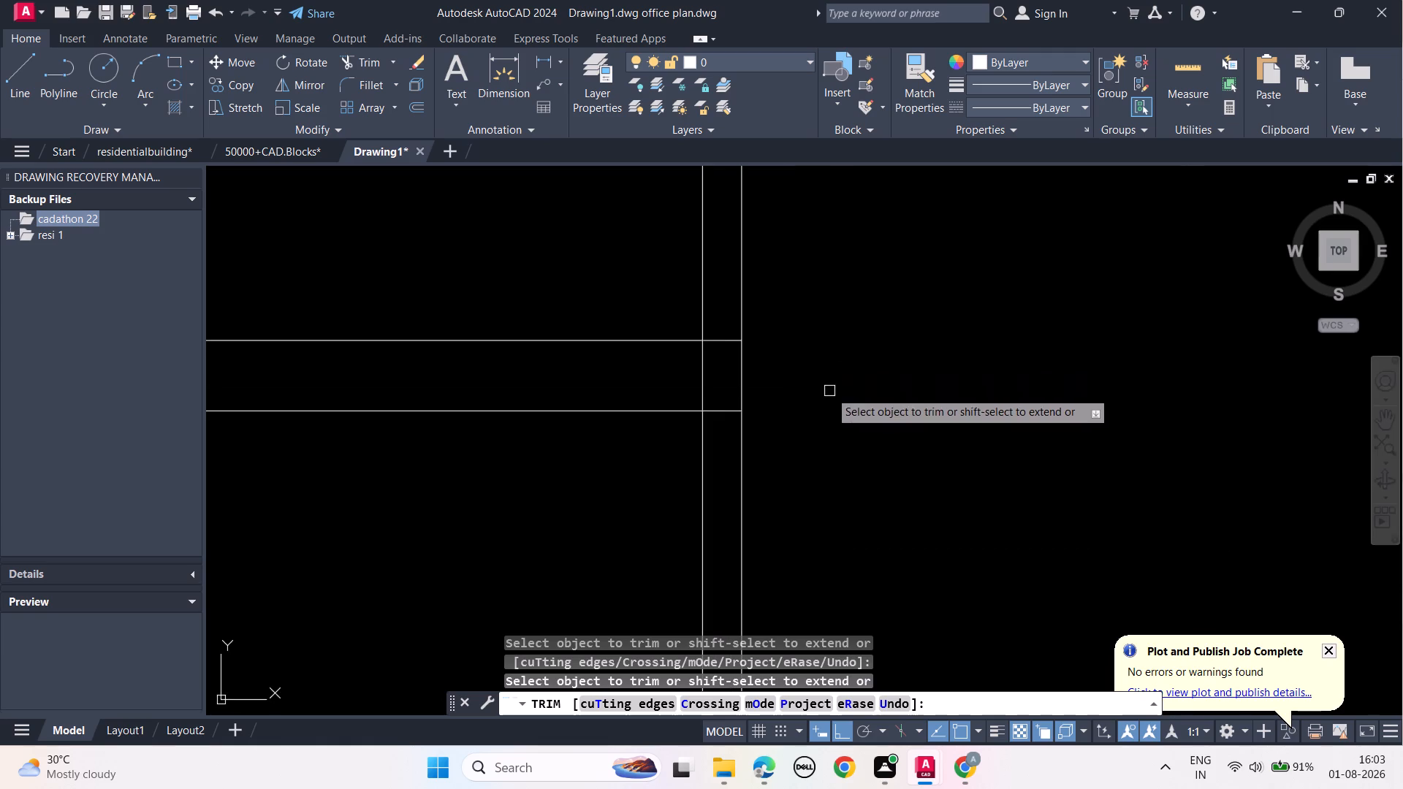
{"action": "middle_click_drag", "start_coordinate": [829, 391], "coordinate": [929, 378]}
{"action": "scroll", "coordinate": [929, 379], "scroll_direction": "up", "scroll_amount": 2}
{"action": "left_click_drag", "start_coordinate": [647, 457], "coordinate": [659, 243]}
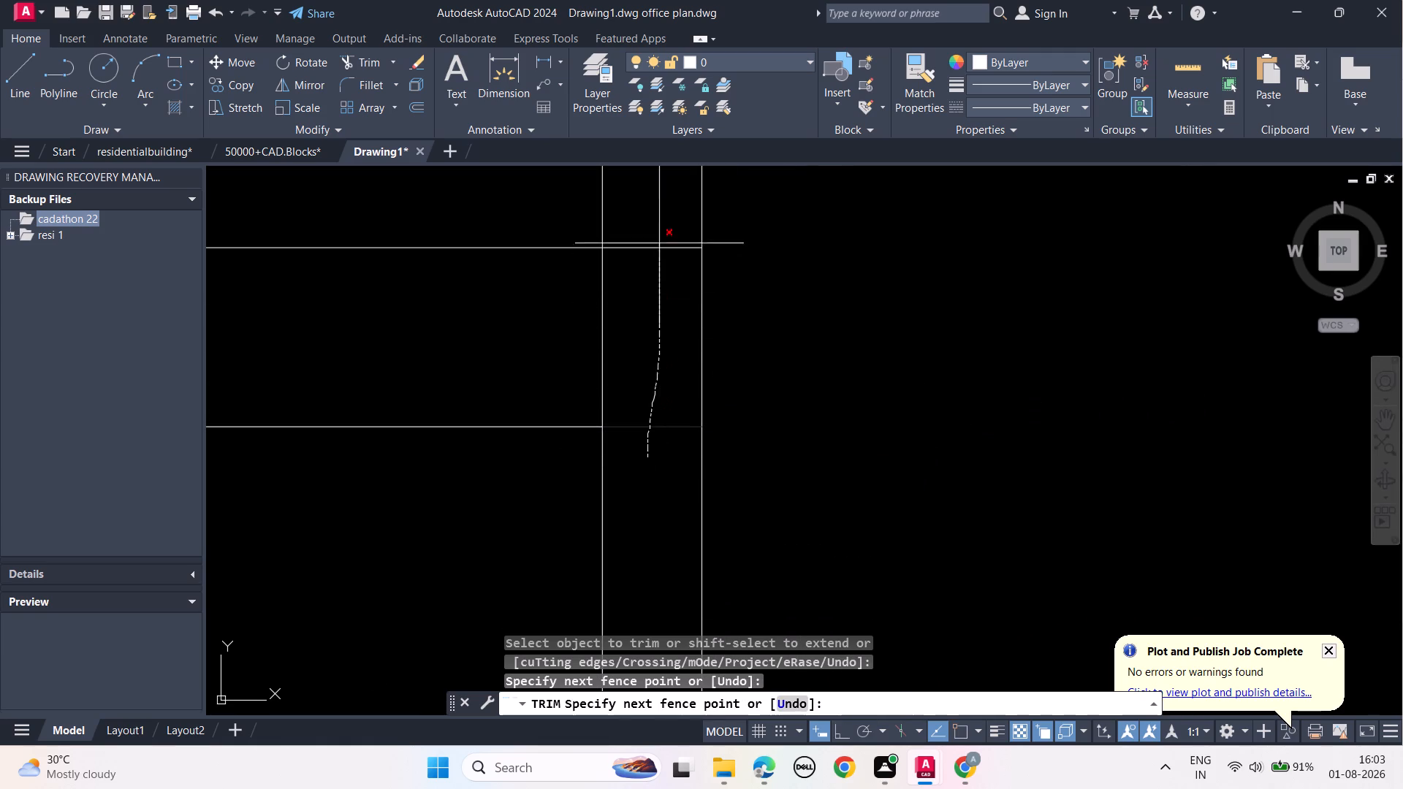
{"action": "left_click_drag", "start_coordinate": [659, 243], "coordinate": [659, 221]}
{"action": "left_click", "coordinate": [598, 322]}
Trim the crossing lines where the uppermost left room's right wall meets the long top wall to form an open T-junction.
{"action": "scroll", "coordinate": [603, 321], "scroll_direction": "down", "scroll_amount": 4}
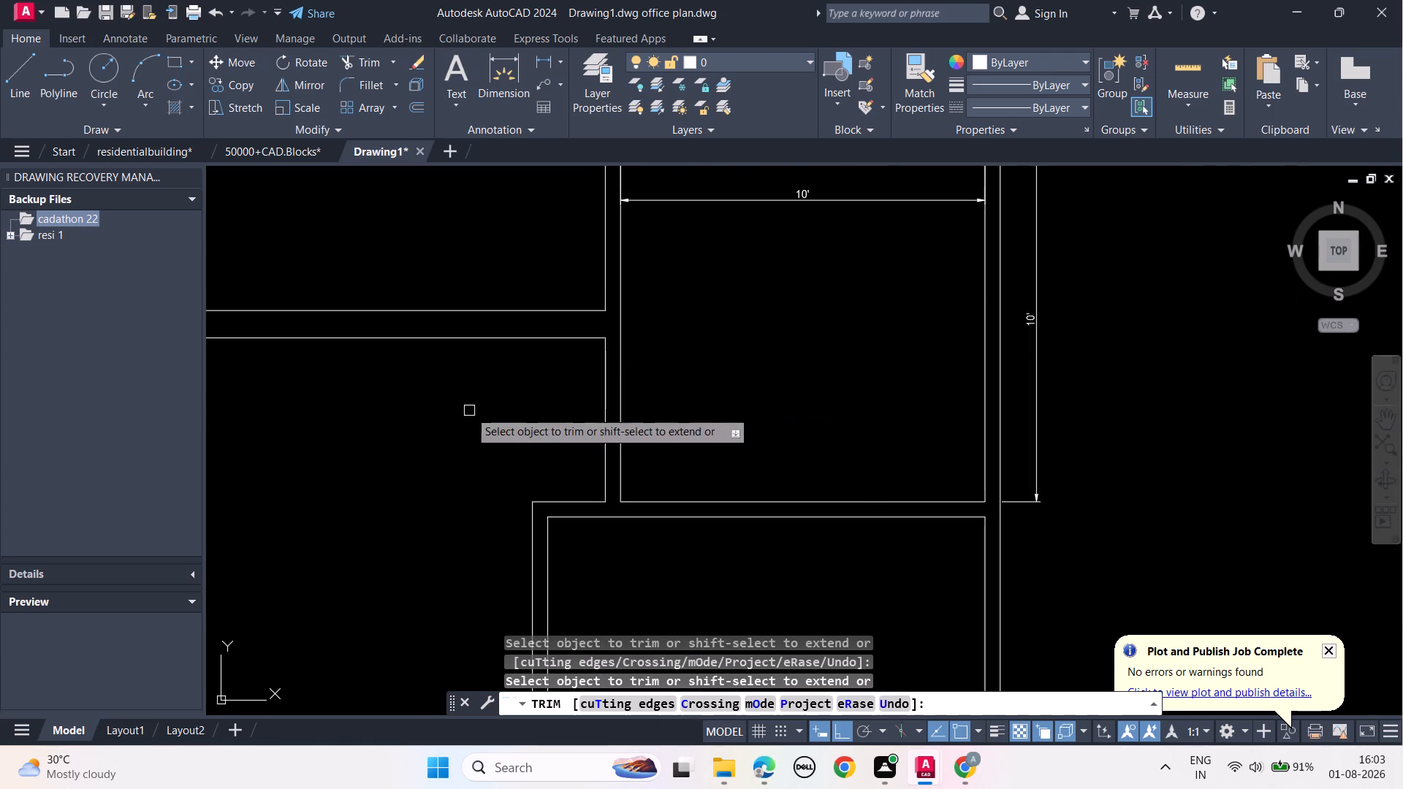
{"action": "scroll", "coordinate": [441, 419], "scroll_direction": "down", "scroll_amount": 1}
{"action": "middle_click_drag", "start_coordinate": [391, 438], "coordinate": [925, 430]}
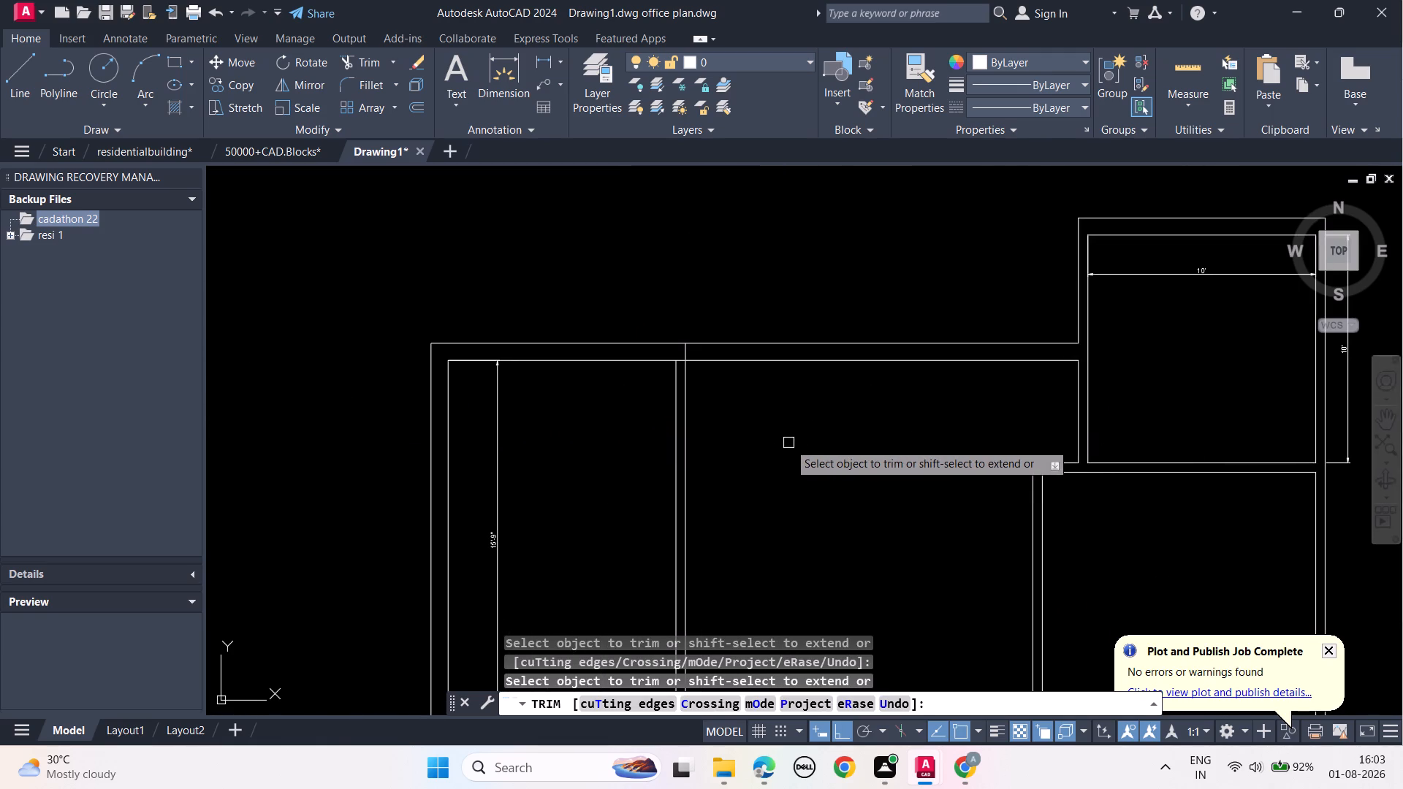
{"action": "middle_click_drag", "start_coordinate": [788, 443], "coordinate": [777, 487]}
{"action": "scroll", "coordinate": [688, 443], "scroll_direction": "up", "scroll_amount": 4}
{"action": "middle_click_drag", "start_coordinate": [714, 386], "coordinate": [770, 579]}
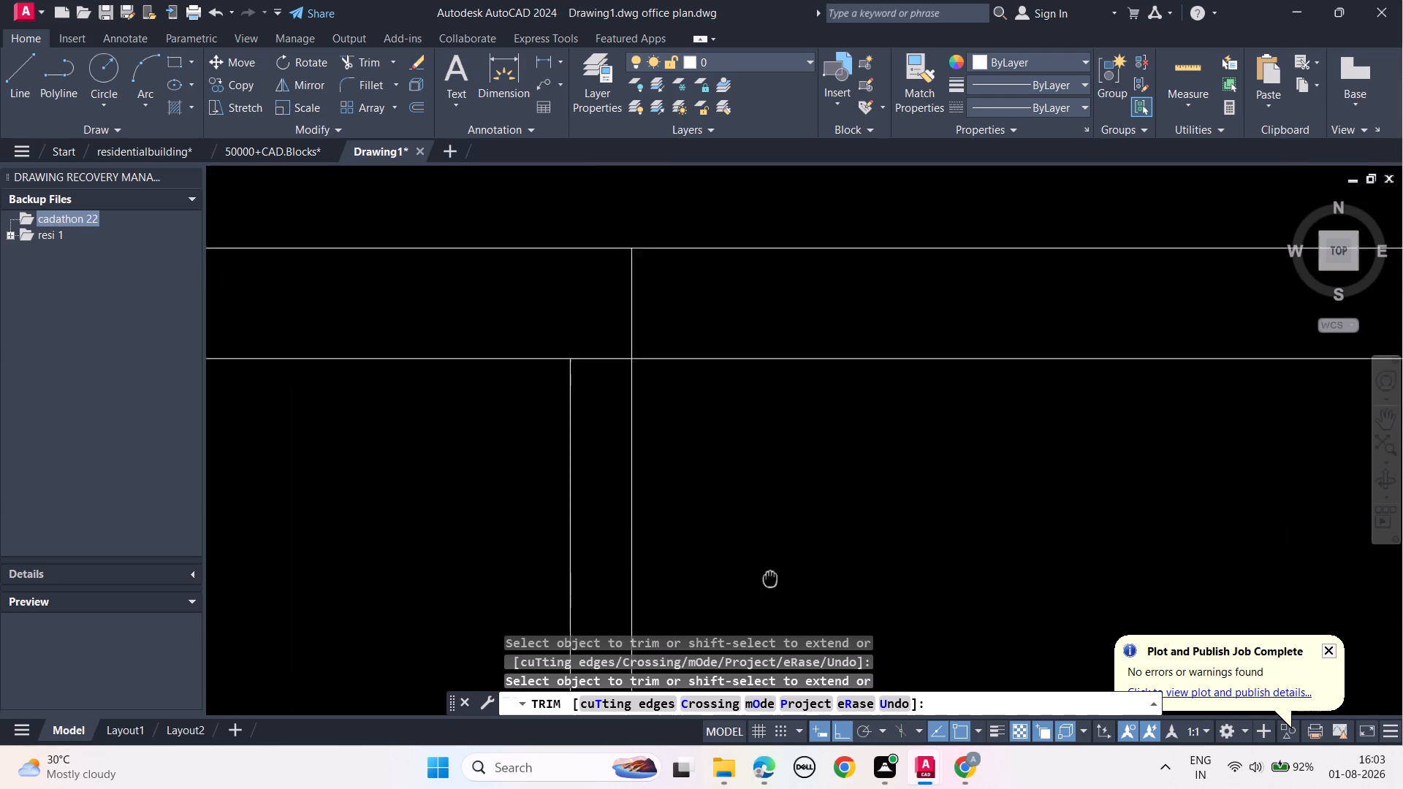
{"action": "middle_click_drag", "start_coordinate": [770, 579], "coordinate": [794, 614]}
{"action": "left_click_drag", "start_coordinate": [704, 341], "coordinate": [636, 350]}
{"action": "left_click_drag", "start_coordinate": [633, 354], "coordinate": [642, 476]}
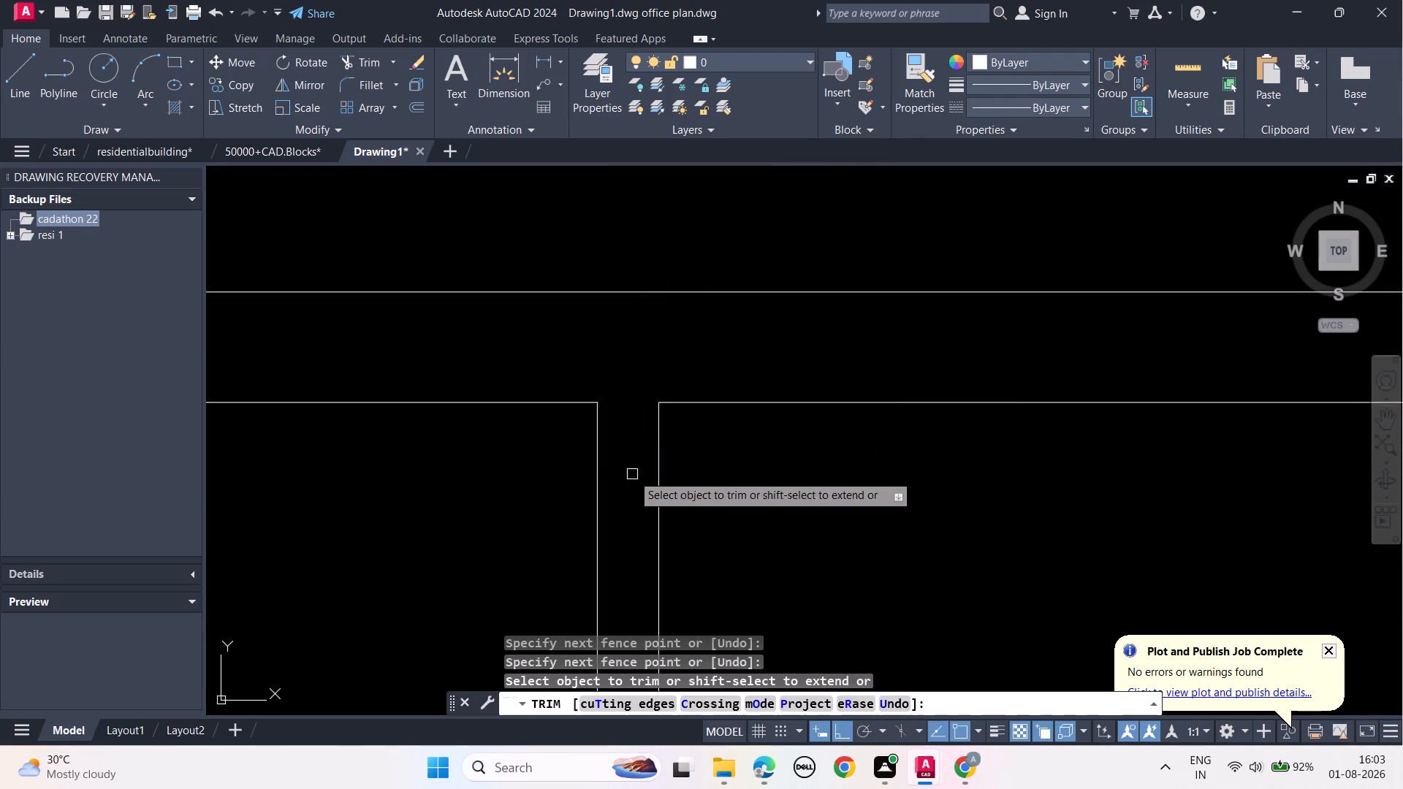
{"action": "key", "text": "Escape"}
{"action": "scroll", "coordinate": [594, 439], "scroll_direction": "down", "scroll_amount": 3}
{"action": "middle_click_drag", "start_coordinate": [788, 554], "coordinate": [761, 406]}
{"action": "key", "text": "Escape"}
{"action": "key", "text": "Escape"}
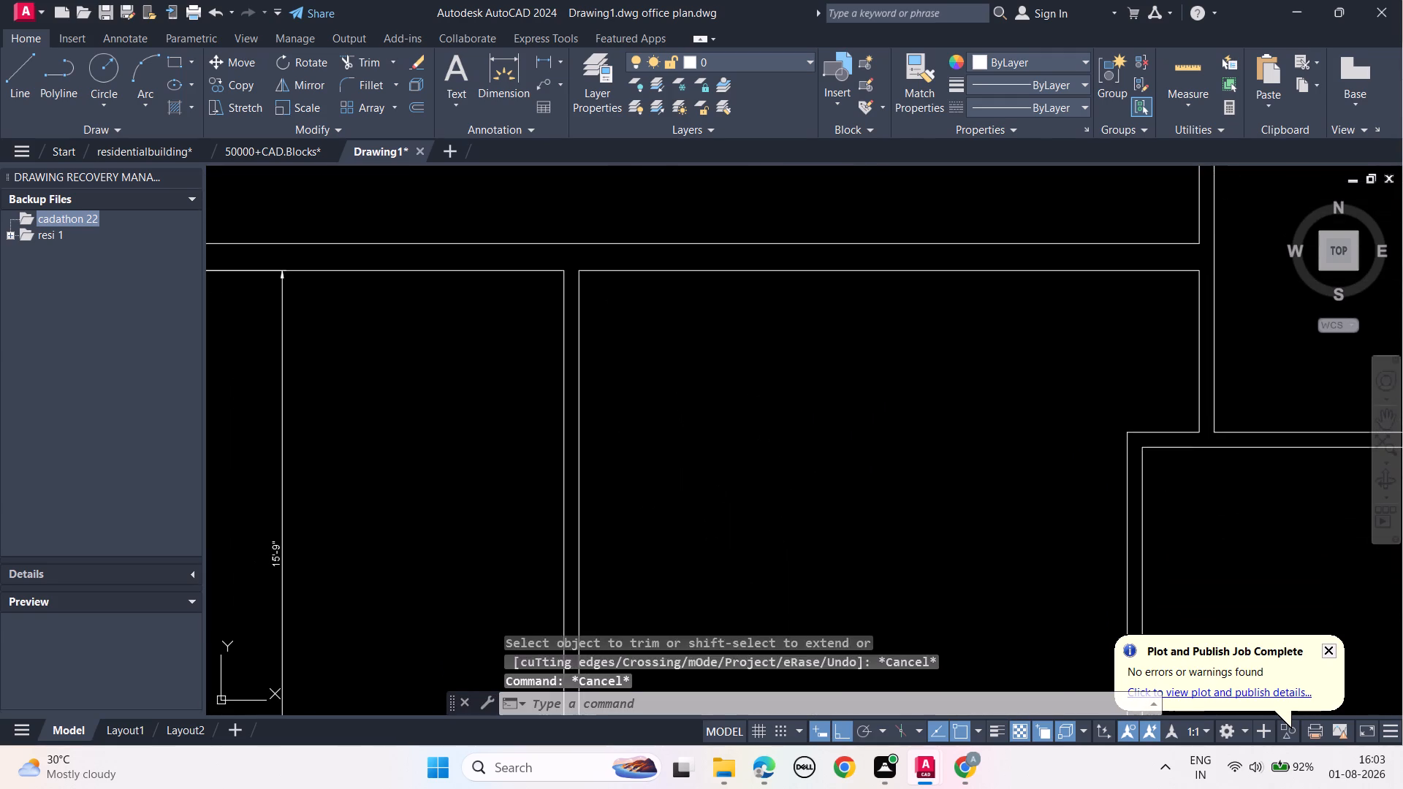
{"action": "key", "text": "Escape"}
{"action": "key", "text": "Escape"}
{"action": "key", "text": "Escape"}
Look over the whole floor plan, examining the joined top wall, the rooms on both sides and the remaining open walls.
{"action": "scroll", "coordinate": [761, 406], "scroll_direction": "down", "scroll_amount": 1}
{"action": "middle_click_drag", "start_coordinate": [809, 446], "coordinate": [782, 329]}
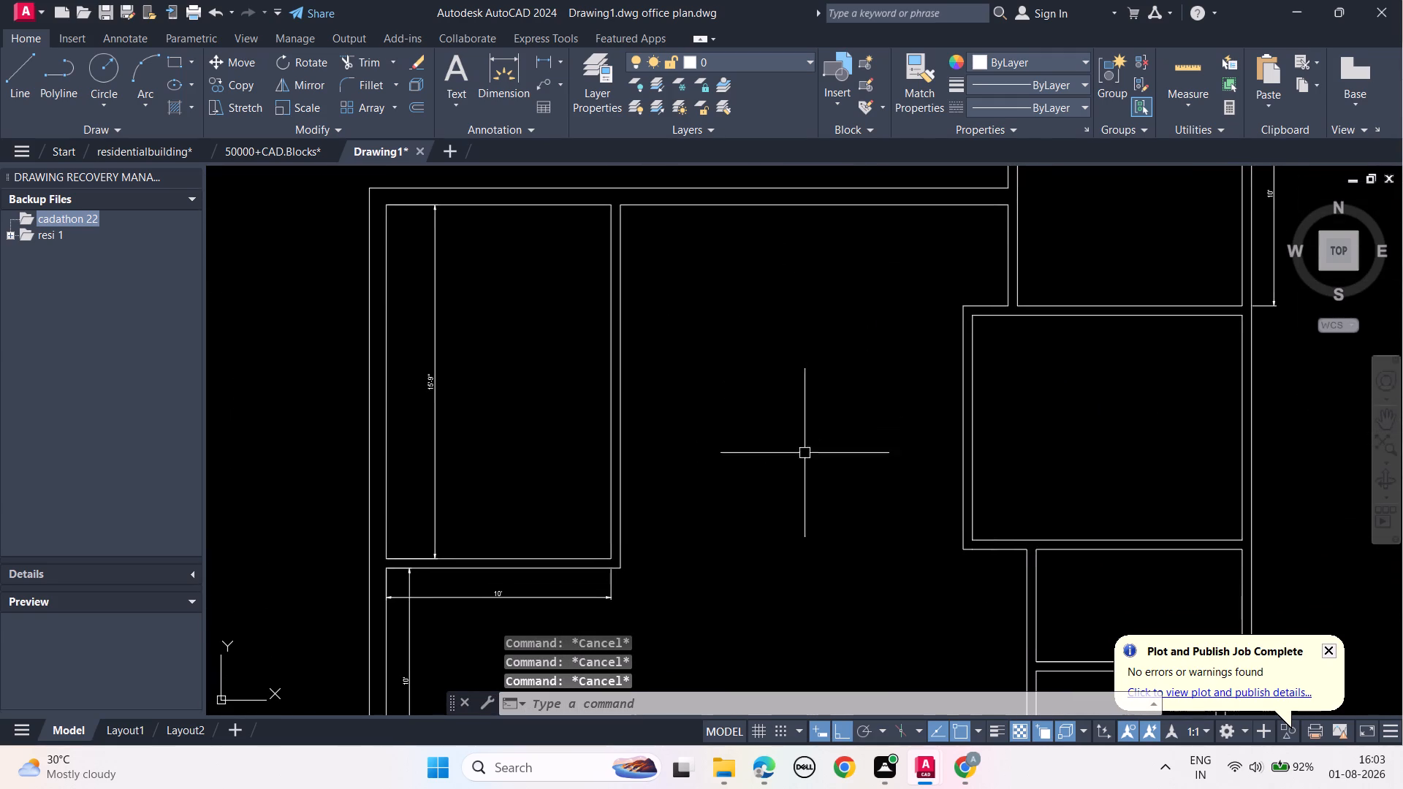
{"action": "scroll", "coordinate": [801, 469], "scroll_direction": "down", "scroll_amount": 1}
{"action": "middle_click_drag", "start_coordinate": [797, 473], "coordinate": [699, 449]}
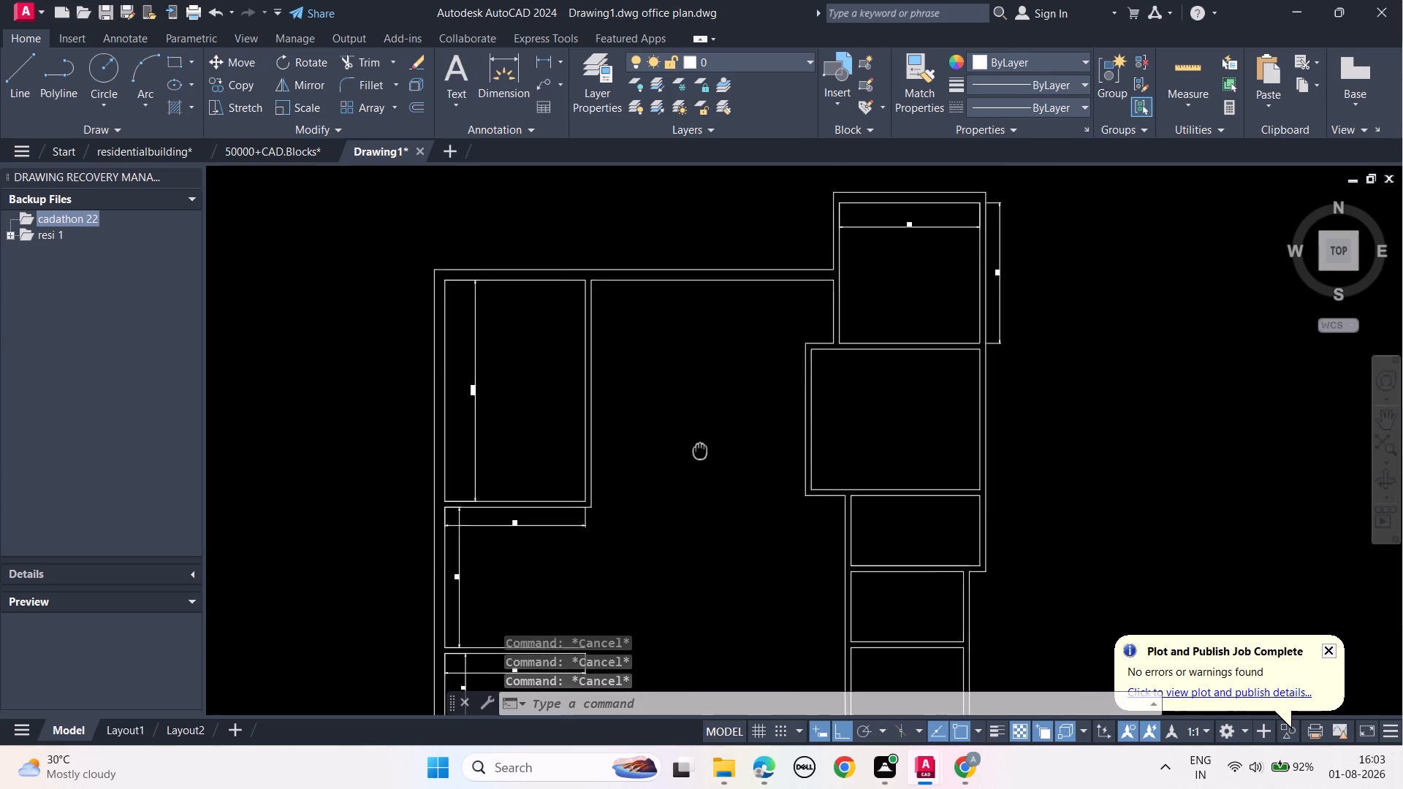
{"action": "middle_click_drag", "start_coordinate": [699, 449], "coordinate": [645, 433]}
{"action": "middle_click_drag", "start_coordinate": [704, 385], "coordinate": [635, 438]}
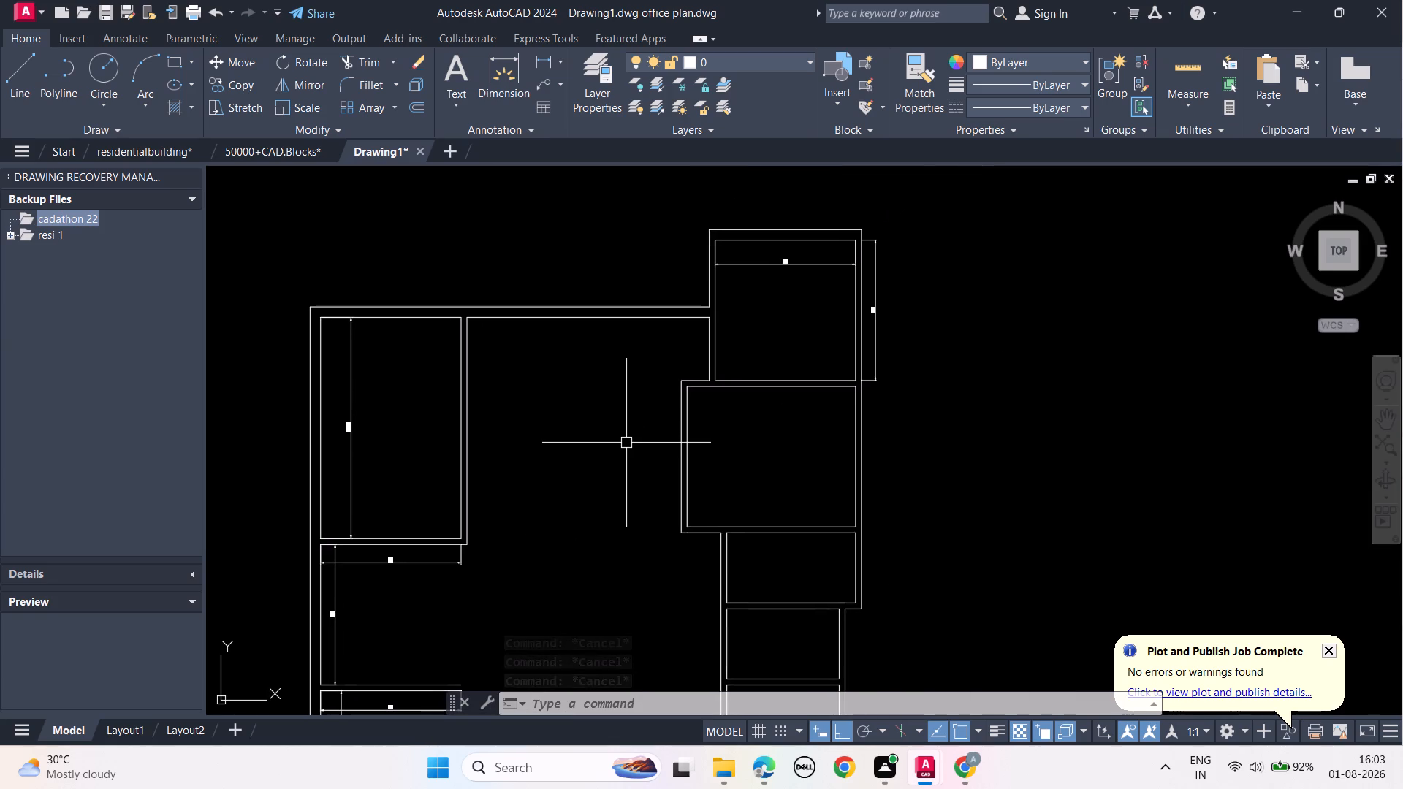
{"action": "scroll", "coordinate": [754, 324], "scroll_direction": "up", "scroll_amount": 2}
{"action": "middle_click_drag", "start_coordinate": [741, 357], "coordinate": [774, 338]}
{"action": "scroll", "coordinate": [774, 338], "scroll_direction": "up", "scroll_amount": 1}
{"action": "scroll", "coordinate": [774, 338], "scroll_direction": "down", "scroll_amount": 3}
{"action": "middle_click_drag", "start_coordinate": [659, 444], "coordinate": [767, 310]}
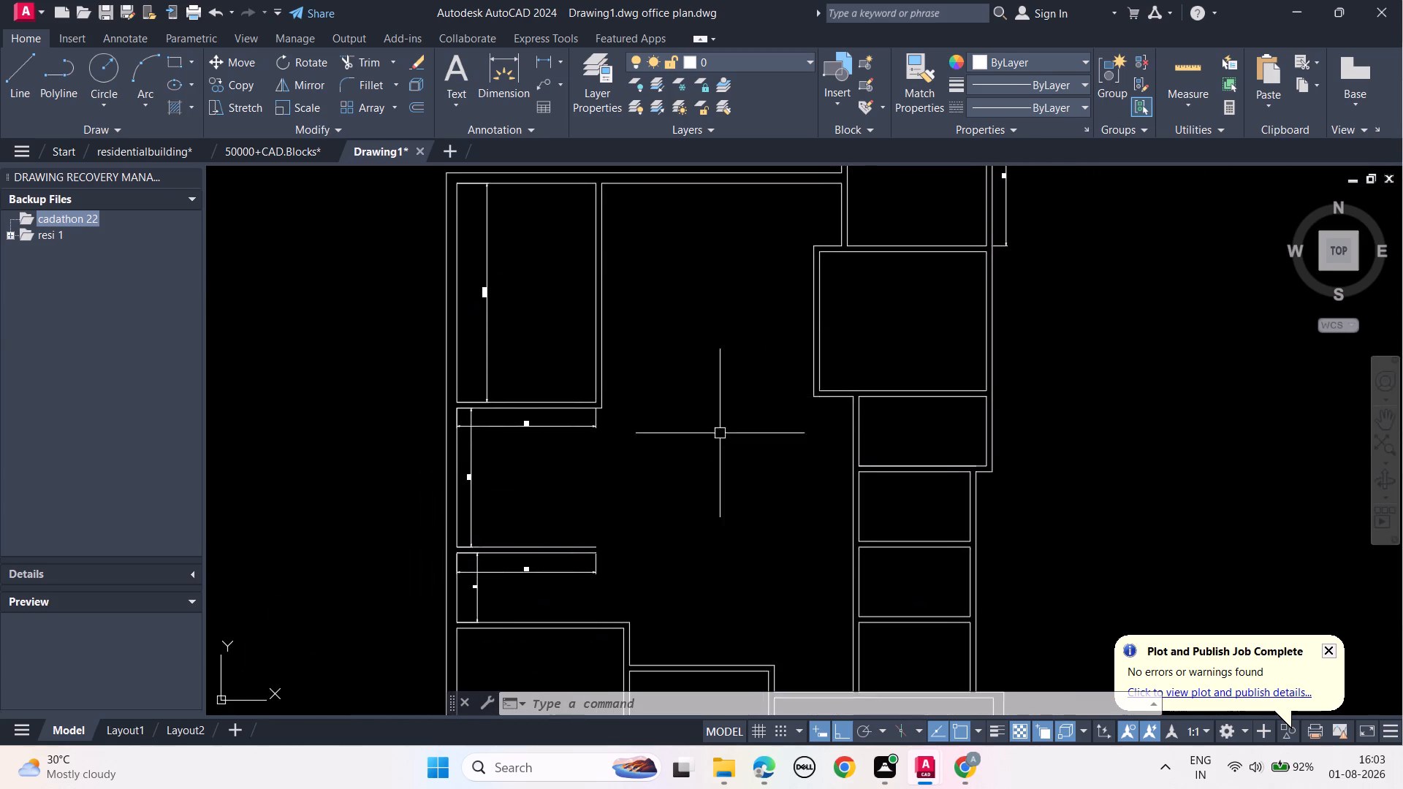
{"action": "middle_click_drag", "start_coordinate": [693, 489], "coordinate": [728, 305]}
{"action": "middle_click_drag", "start_coordinate": [736, 353], "coordinate": [669, 565]}
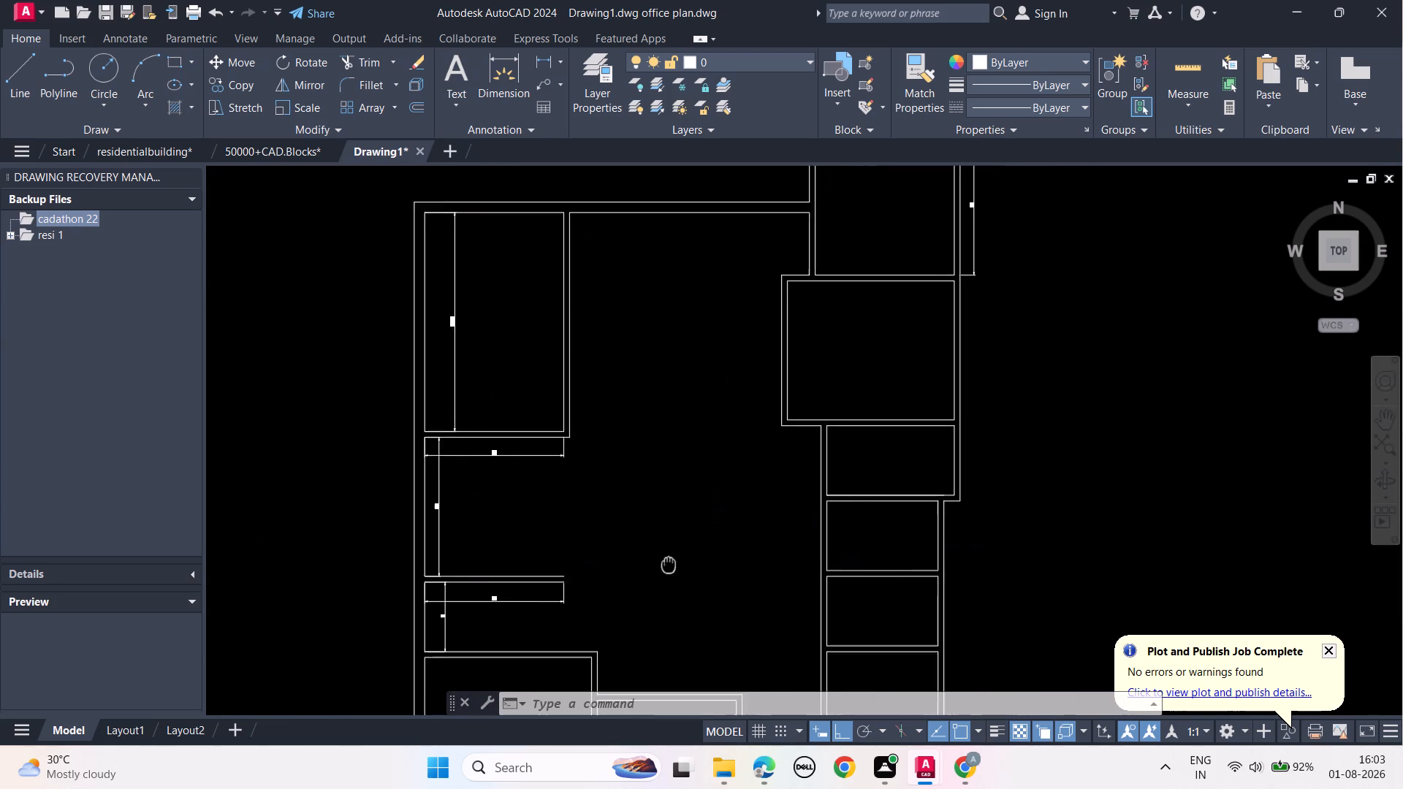
{"action": "scroll", "coordinate": [685, 515], "scroll_direction": "down", "scroll_amount": 1}
{"action": "middle_click_drag", "start_coordinate": [686, 528], "coordinate": [699, 435]}
{"action": "middle_click", "coordinate": [693, 462]}
{"action": "middle_click_drag", "start_coordinate": [698, 449], "coordinate": [698, 476]}
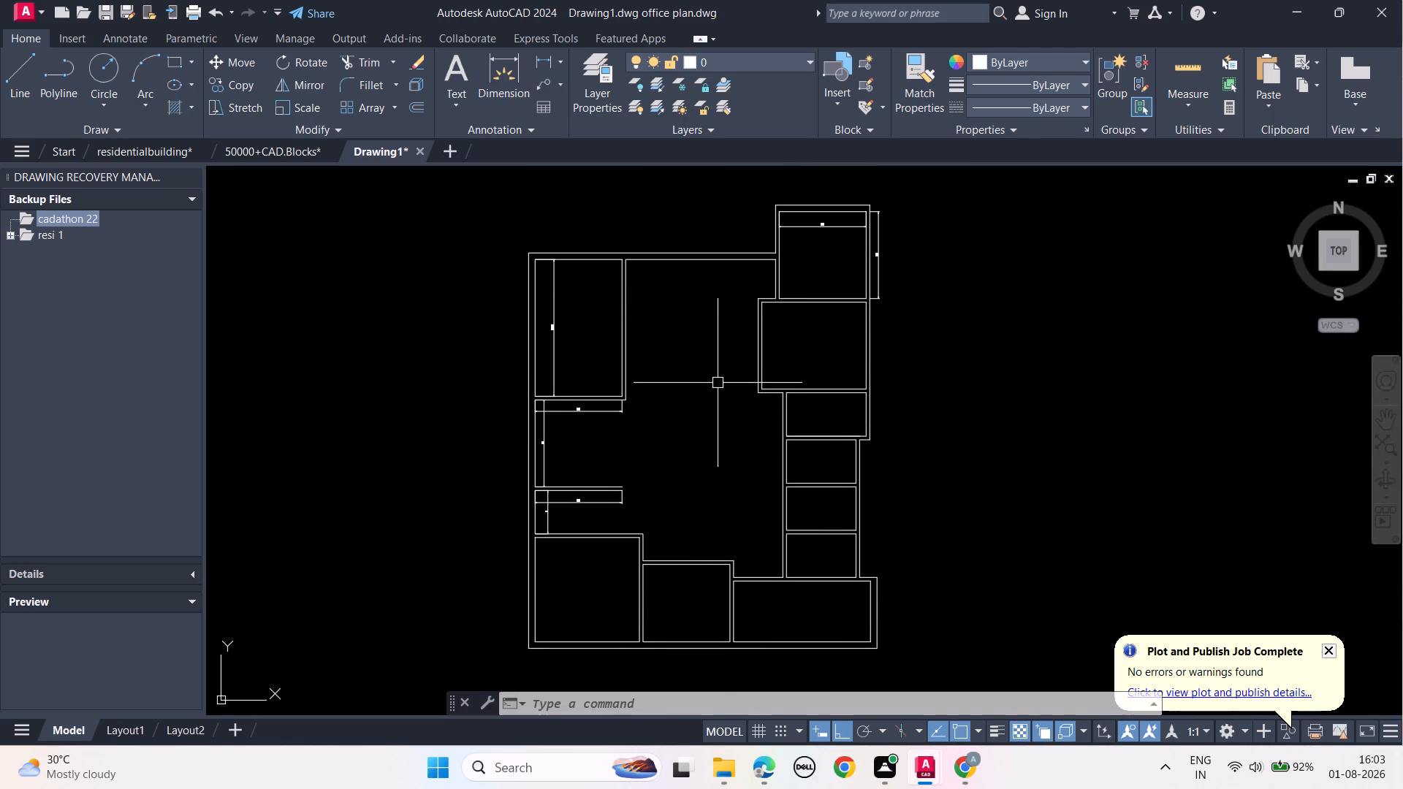
Set the text height of the ISO-25 dimension style to 1' and make a dimension style current.
{"action": "middle_click_drag", "start_coordinate": [718, 380], "coordinate": [682, 459]}
{"action": "scroll", "coordinate": [789, 334], "scroll_direction": "up", "scroll_amount": 3}
{"action": "middle_click_drag", "start_coordinate": [806, 306], "coordinate": [766, 489]}
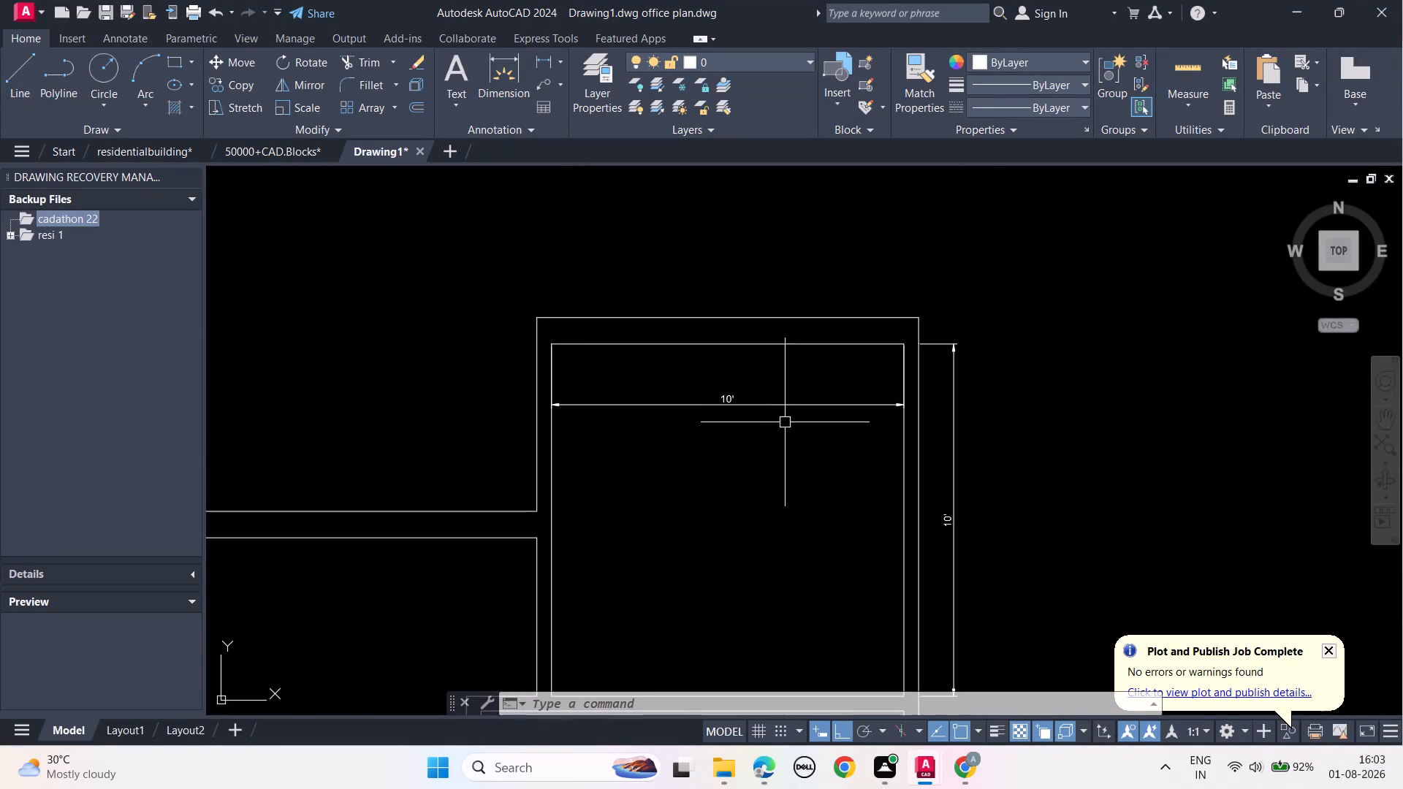
{"action": "left_click", "coordinate": [729, 397]}
{"action": "key", "text": "Escape"}
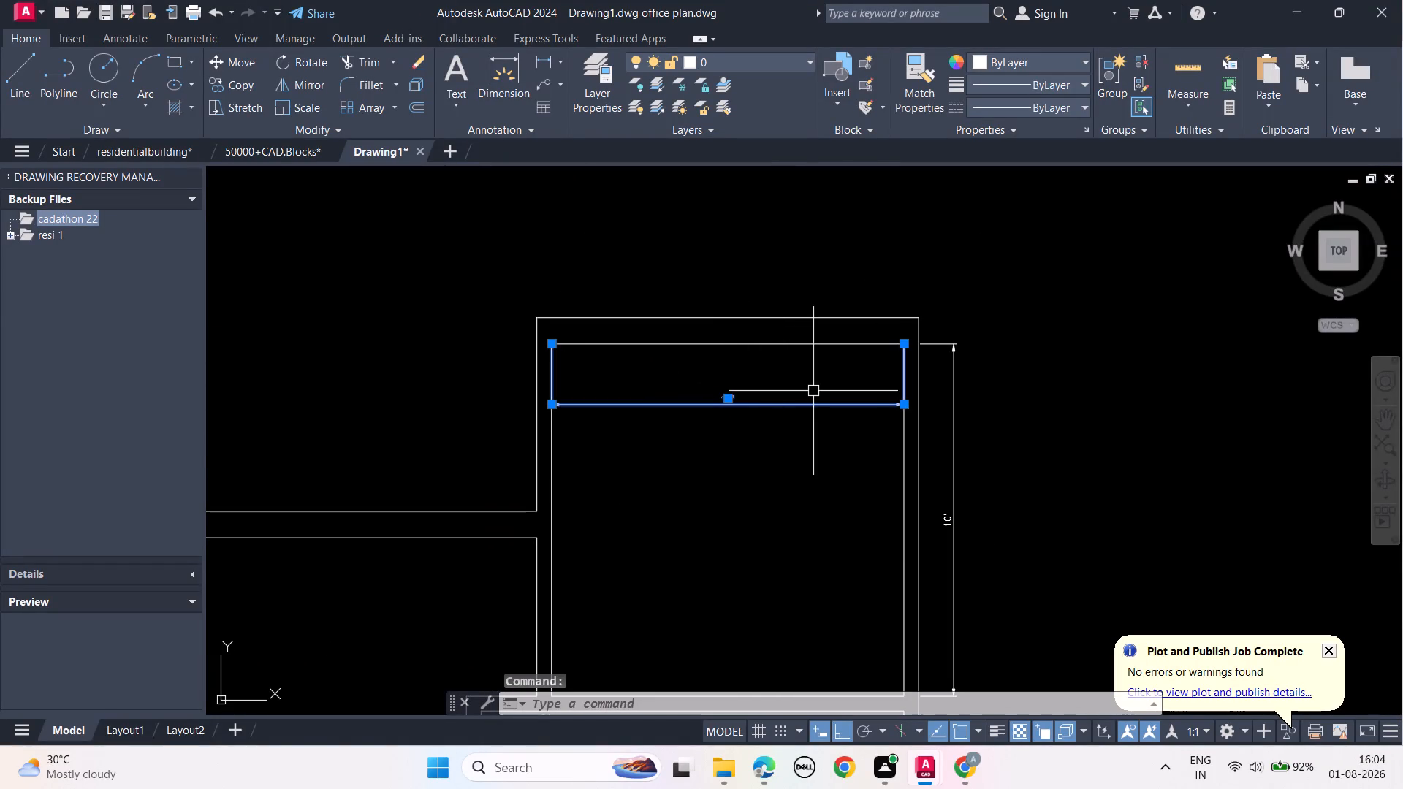
{"action": "key", "text": "Escape"}
{"action": "type", "text": "D"}
{"action": "key", "text": "space"}
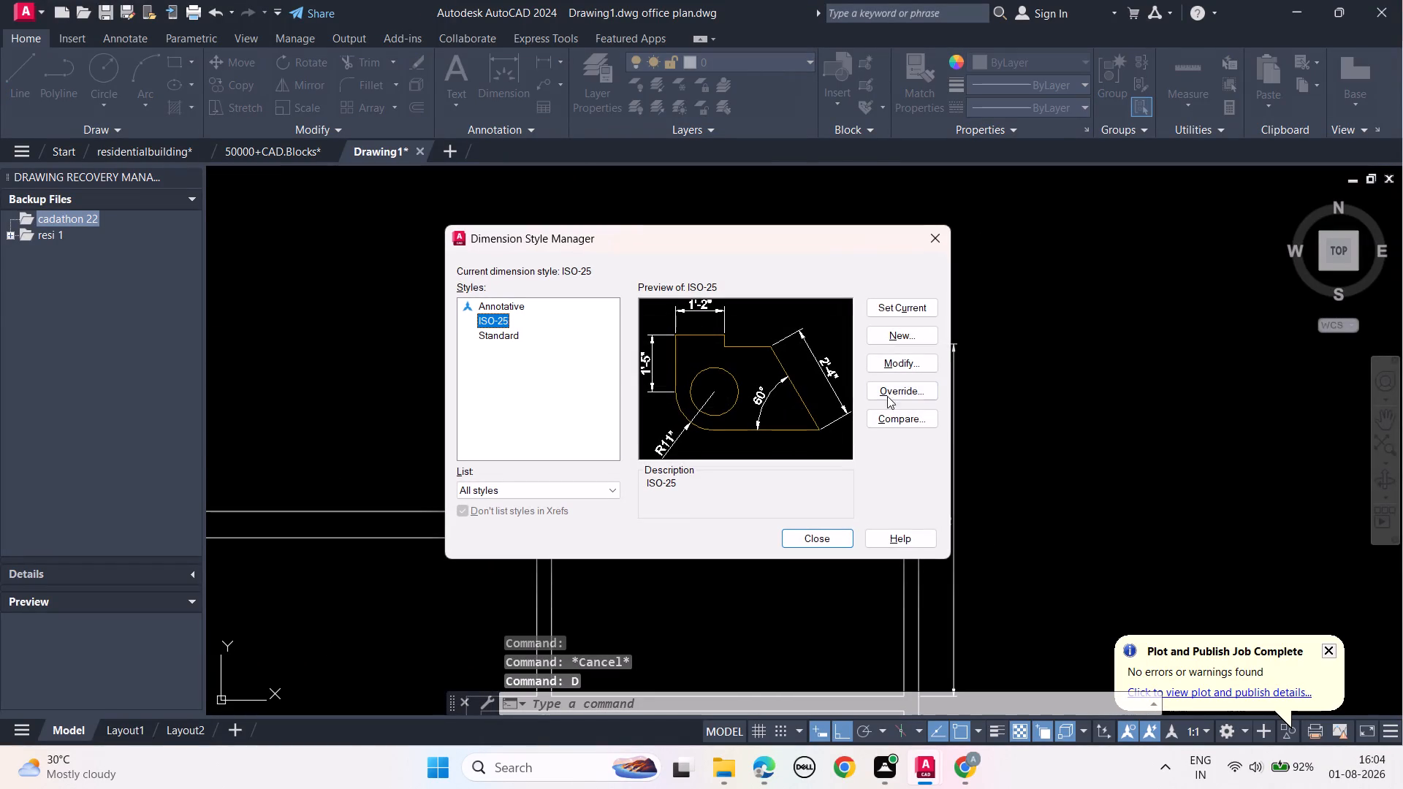
{"action": "left_click", "coordinate": [898, 363]}
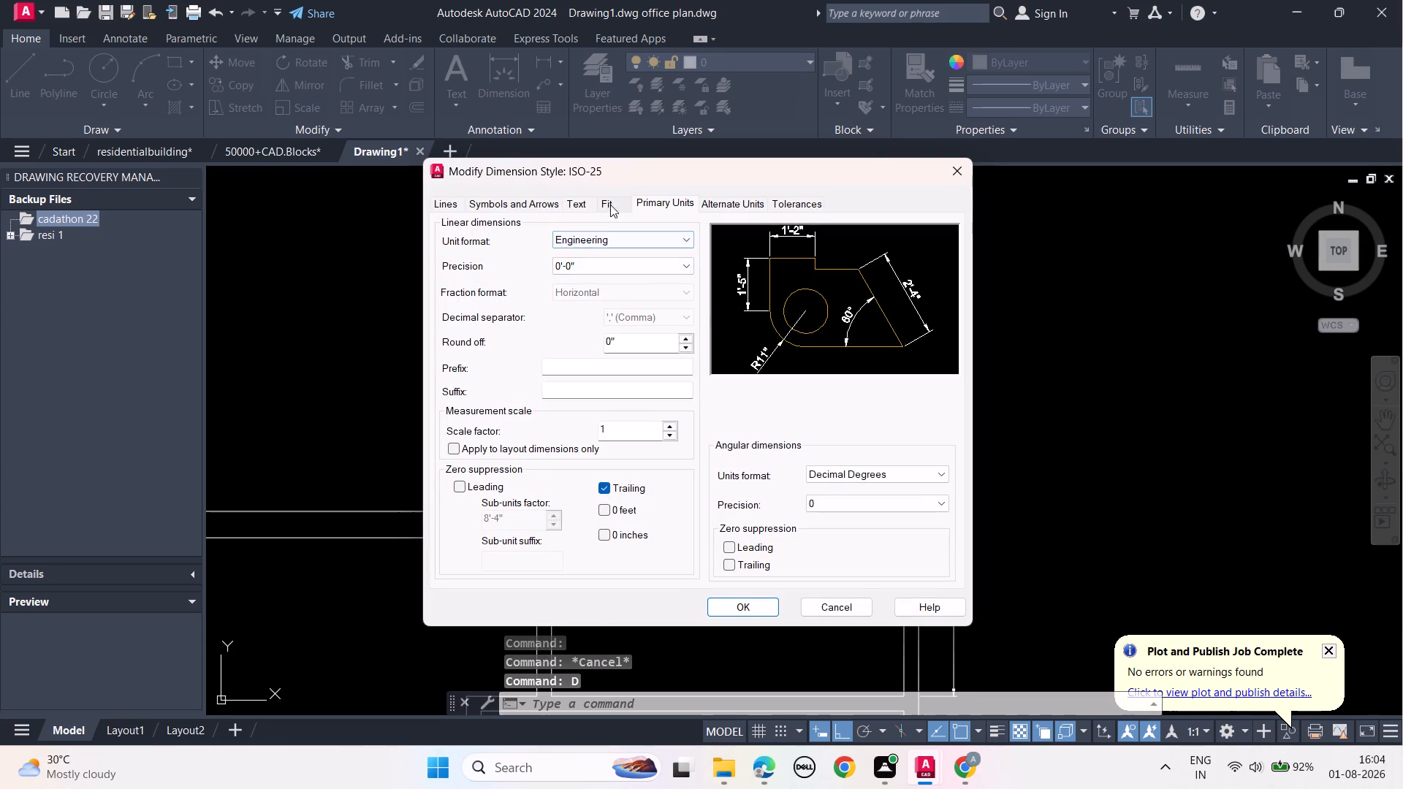
{"action": "left_click", "coordinate": [571, 203]}
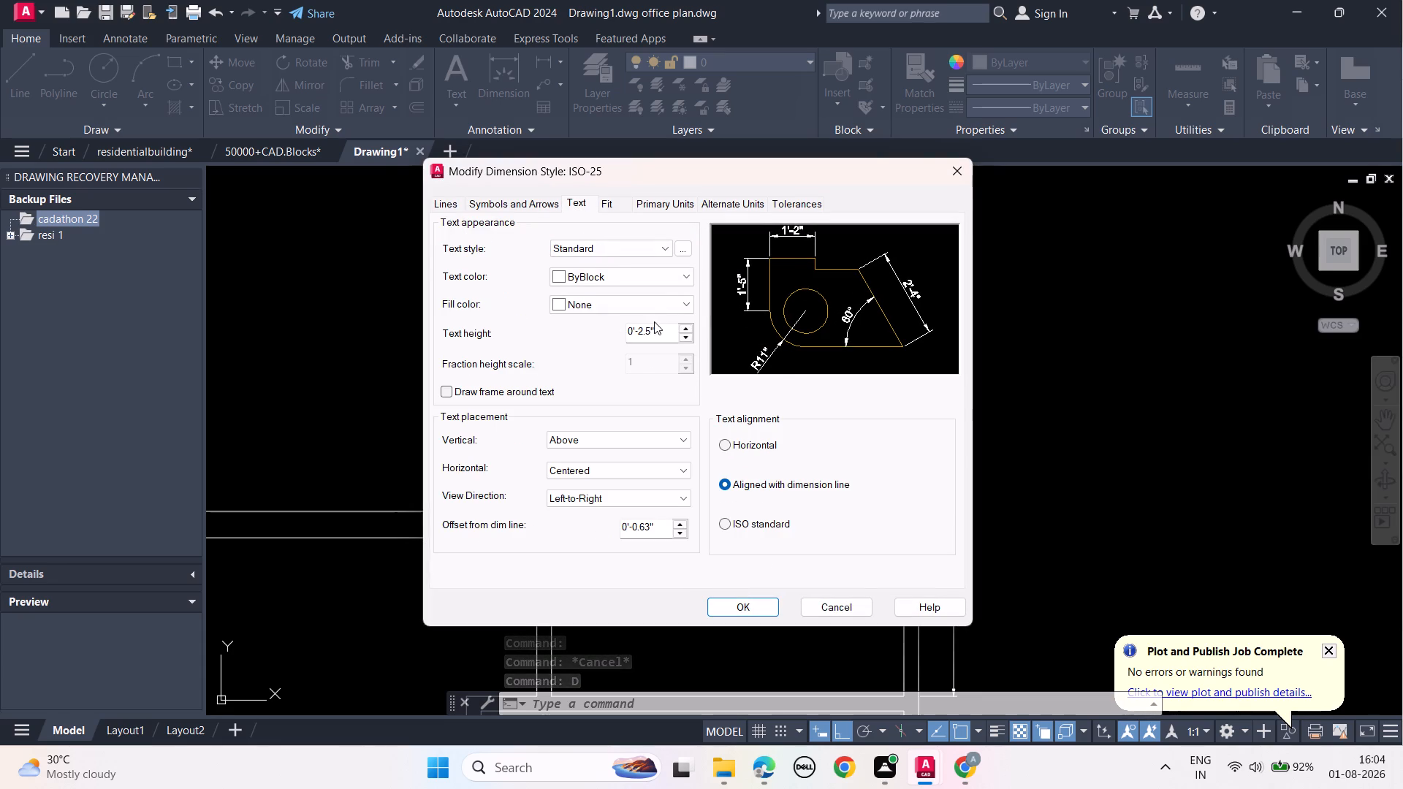
{"action": "left_click_drag", "start_coordinate": [654, 329], "coordinate": [608, 330]}
{"action": "type", "text": "1'"}
{"action": "key", "text": "Return"}
{"action": "left_click", "coordinate": [739, 603]}
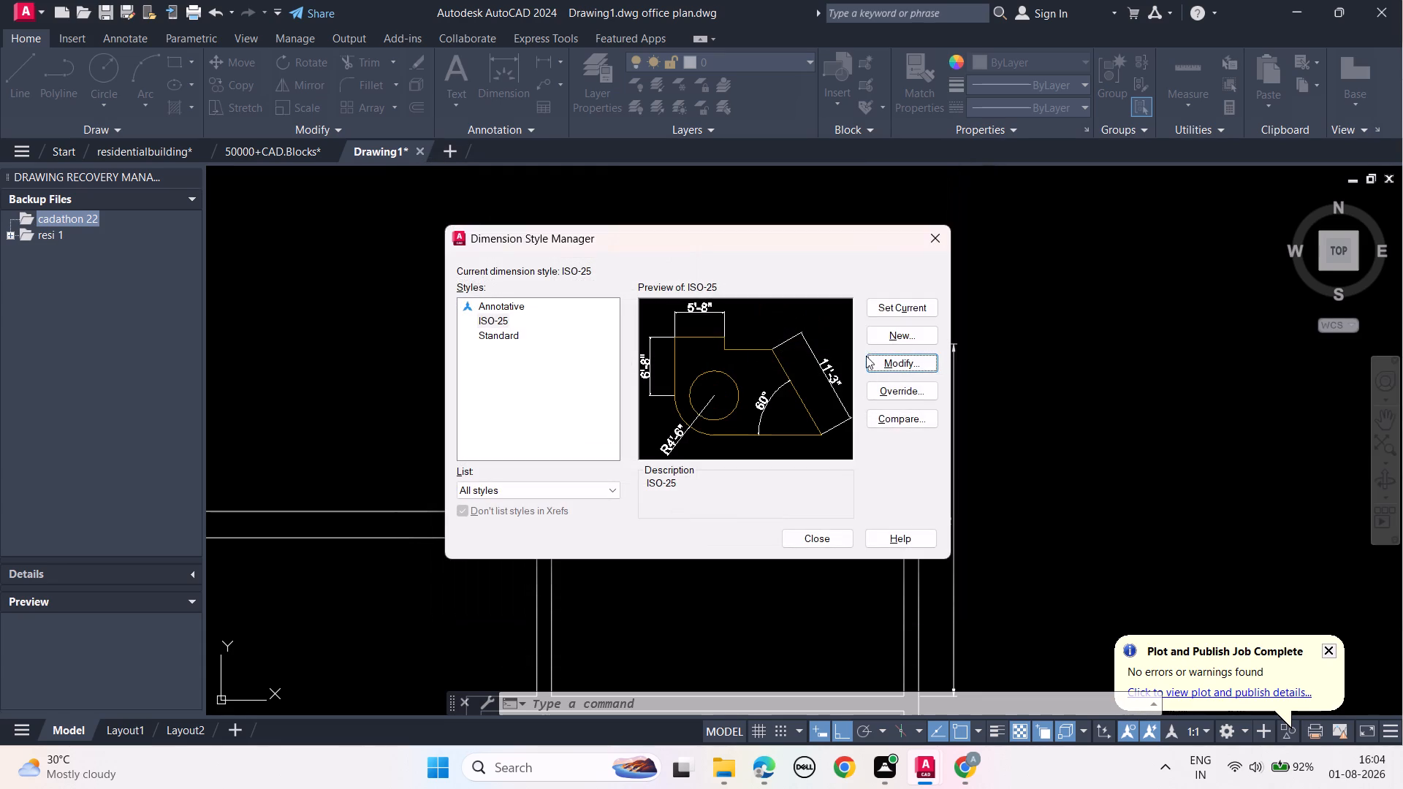
{"action": "left_click", "coordinate": [897, 305]}
{"action": "left_click", "coordinate": [820, 539]}
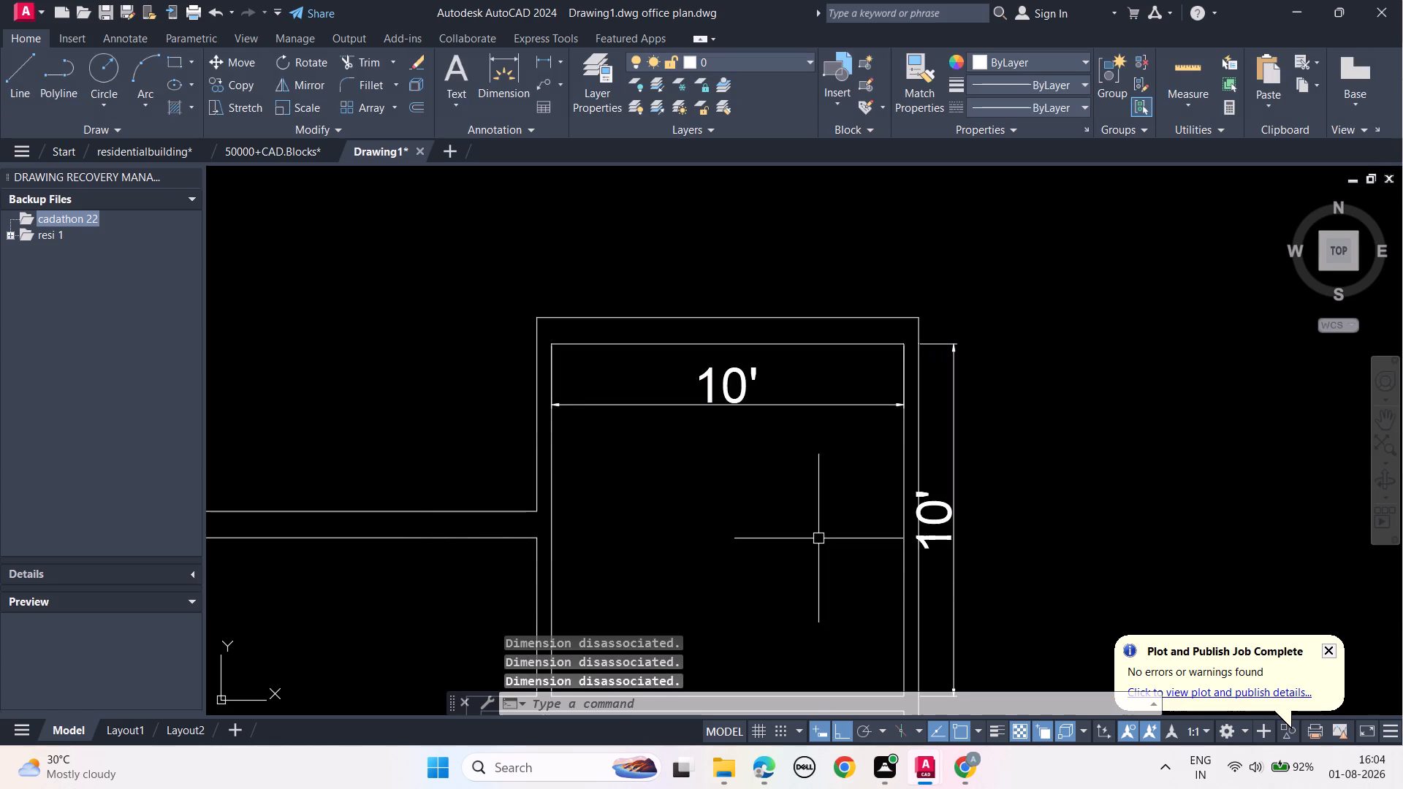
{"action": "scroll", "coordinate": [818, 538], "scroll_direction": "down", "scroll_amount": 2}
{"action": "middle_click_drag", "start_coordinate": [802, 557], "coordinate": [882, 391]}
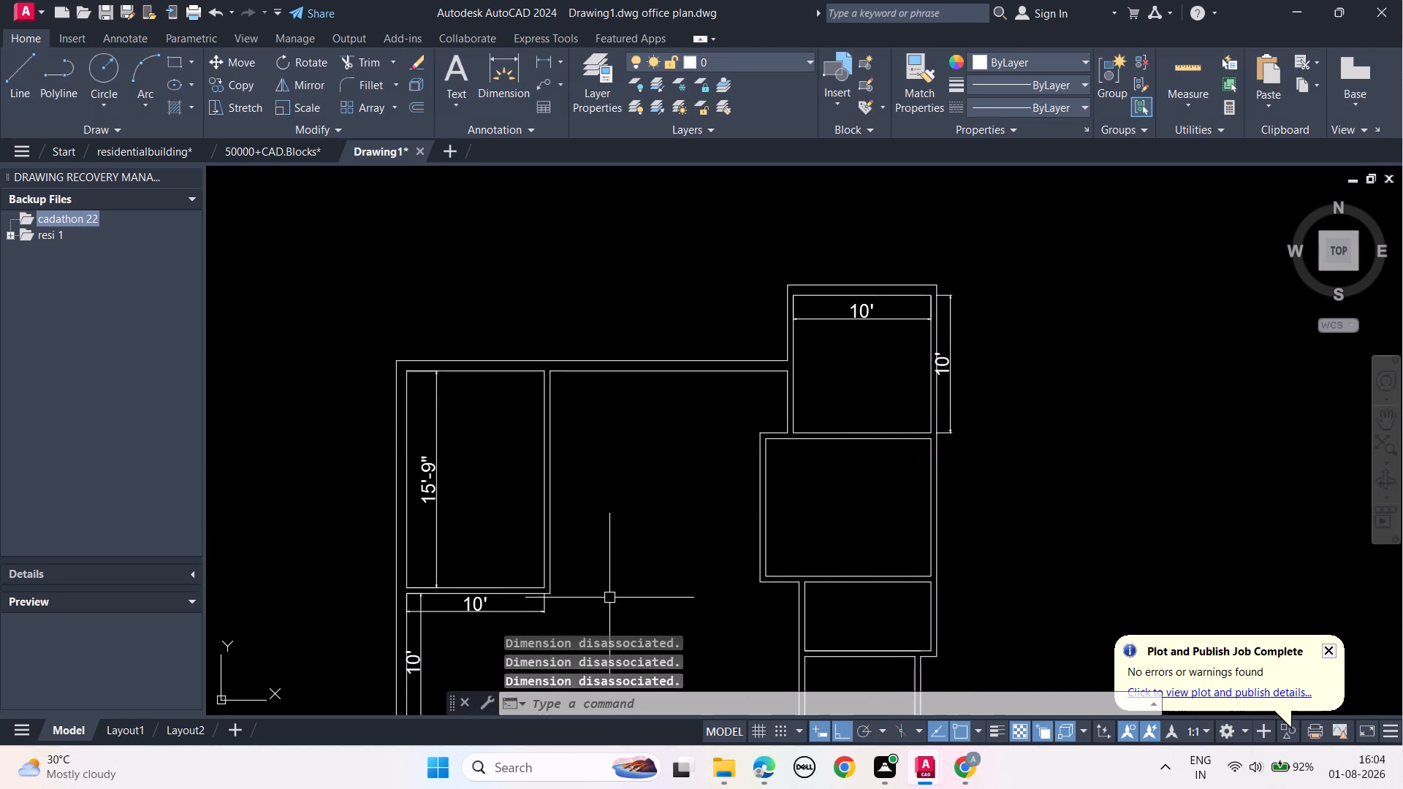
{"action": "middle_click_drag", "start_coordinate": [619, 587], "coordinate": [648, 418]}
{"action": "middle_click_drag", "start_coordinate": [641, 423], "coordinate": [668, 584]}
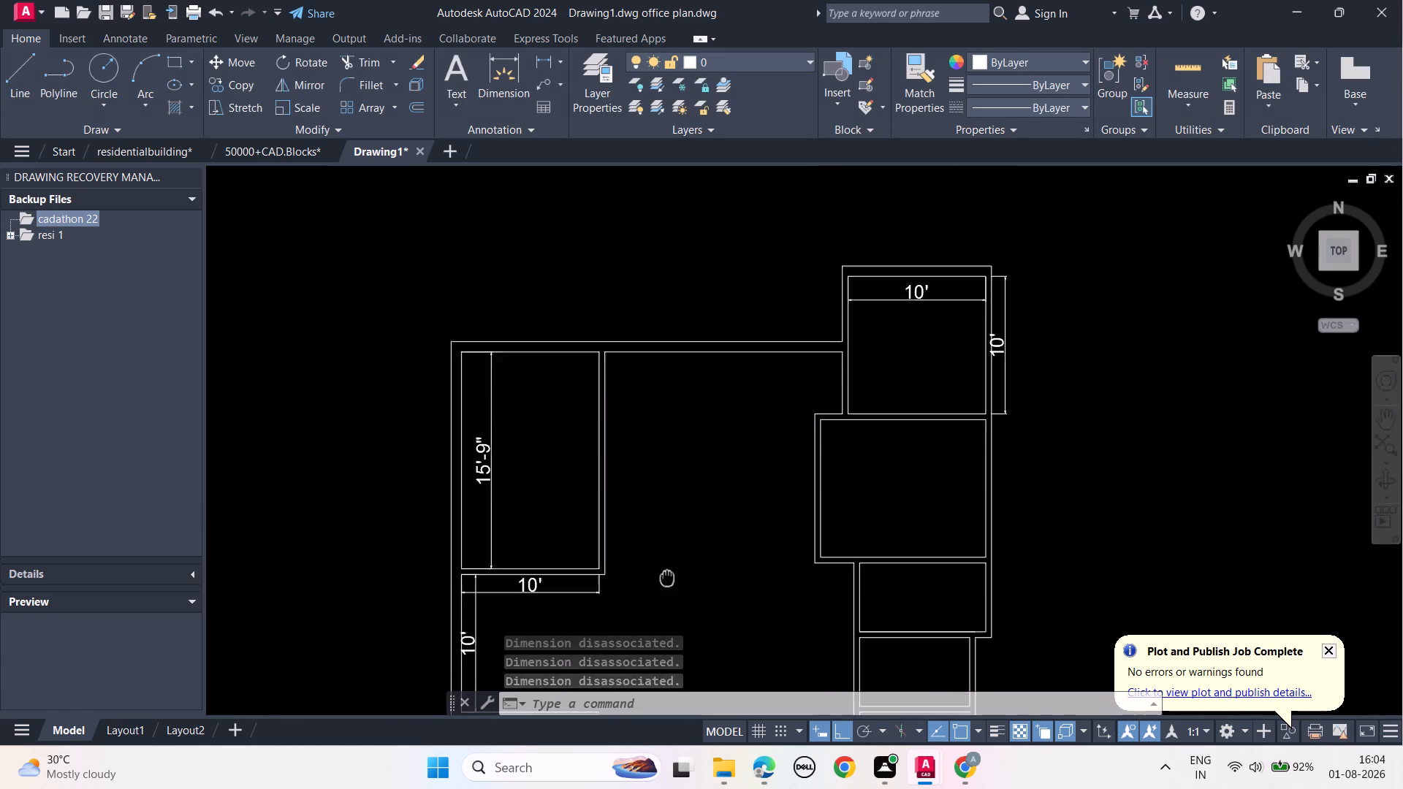
Dimension the width and height of the wide room in the floor plan's bottom-right corner, placing both dimensions inside the room.
{"action": "middle_click_drag", "start_coordinate": [668, 584], "coordinate": [670, 600]}
{"action": "key", "text": "Escape"}
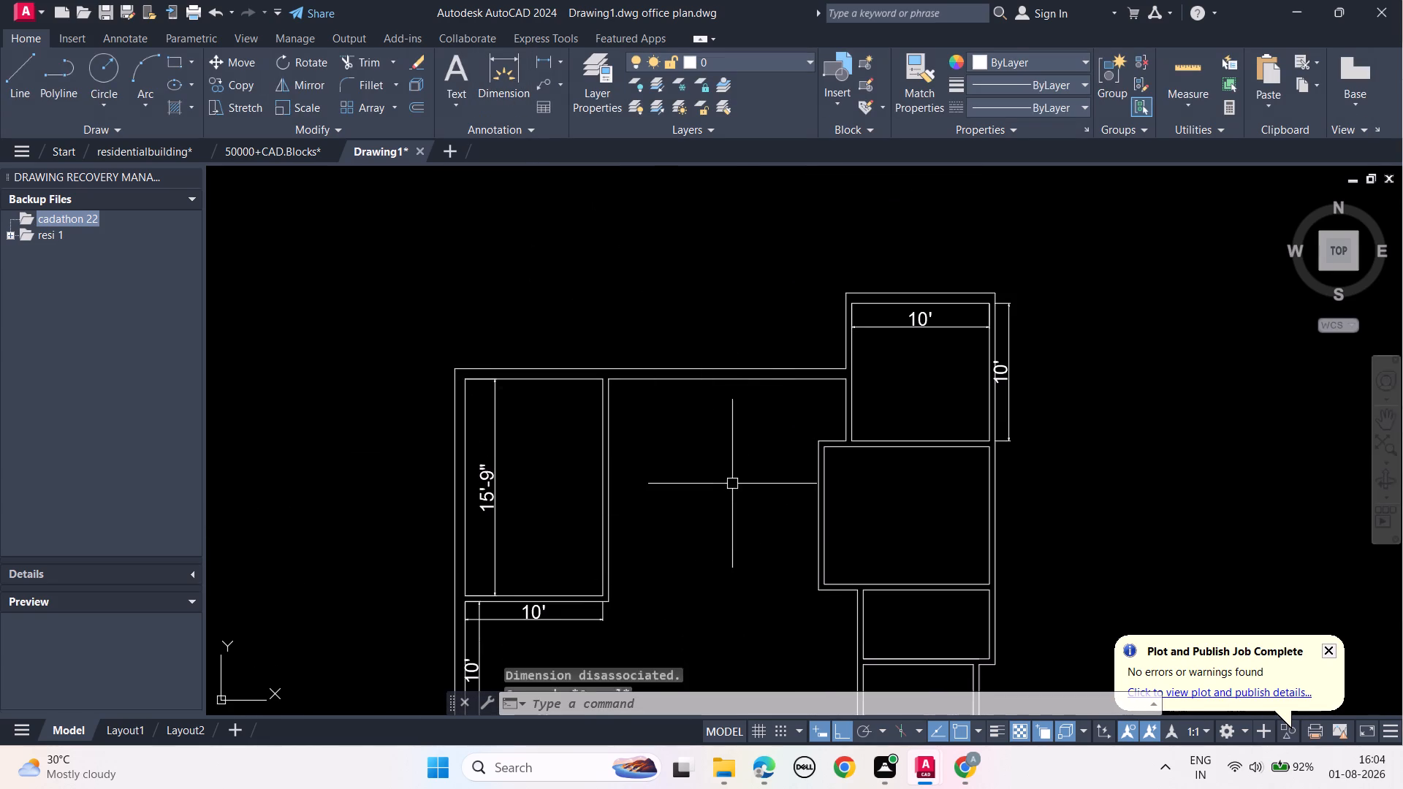
{"action": "key", "text": "Escape"}
{"action": "key", "text": "Escape"}
{"action": "scroll", "coordinate": [727, 487], "scroll_direction": "down", "scroll_amount": 1}
{"action": "middle_click_drag", "start_coordinate": [719, 503], "coordinate": [694, 317]}
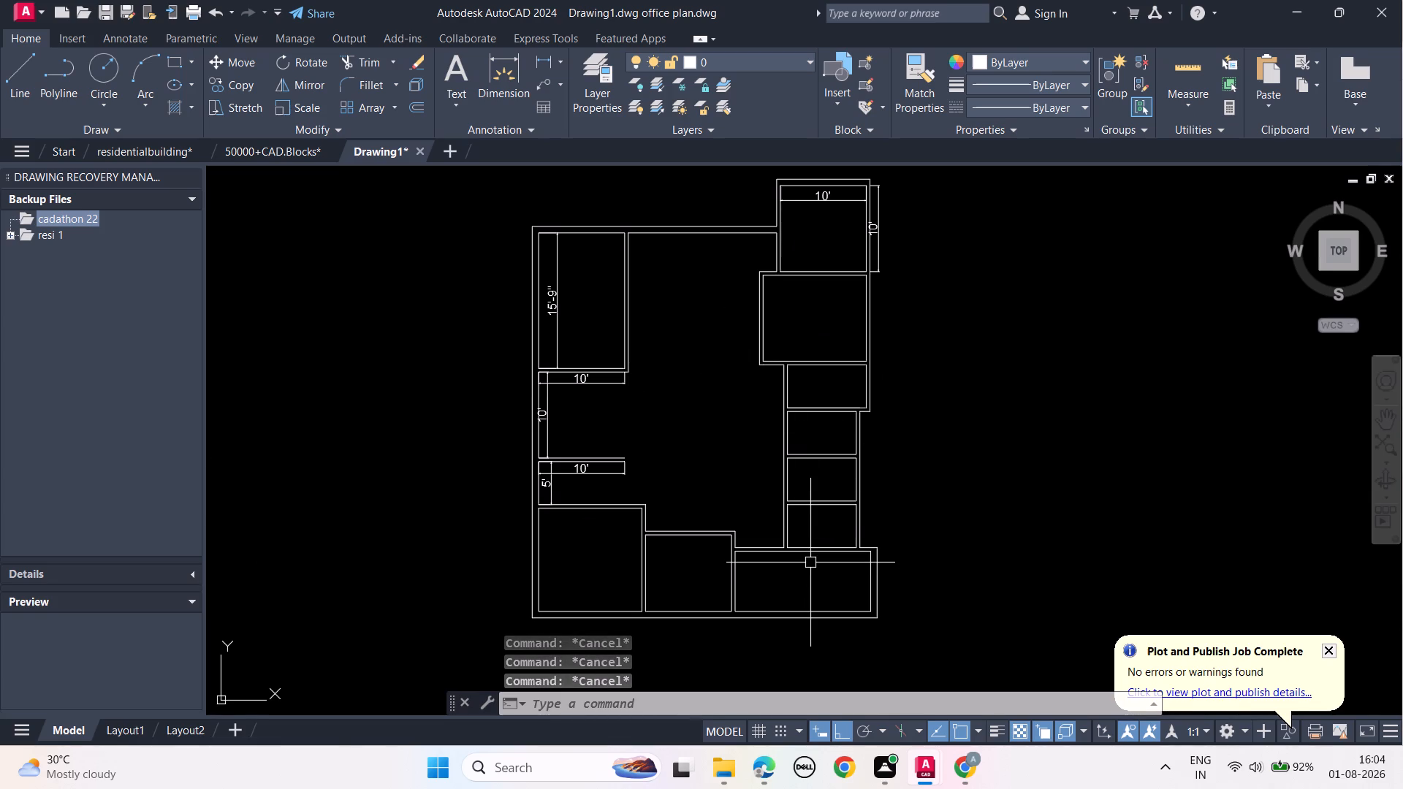
{"action": "scroll", "coordinate": [922, 522], "scroll_direction": "up", "scroll_amount": 2}
{"action": "middle_click_drag", "start_coordinate": [893, 420], "coordinate": [953, 544]}
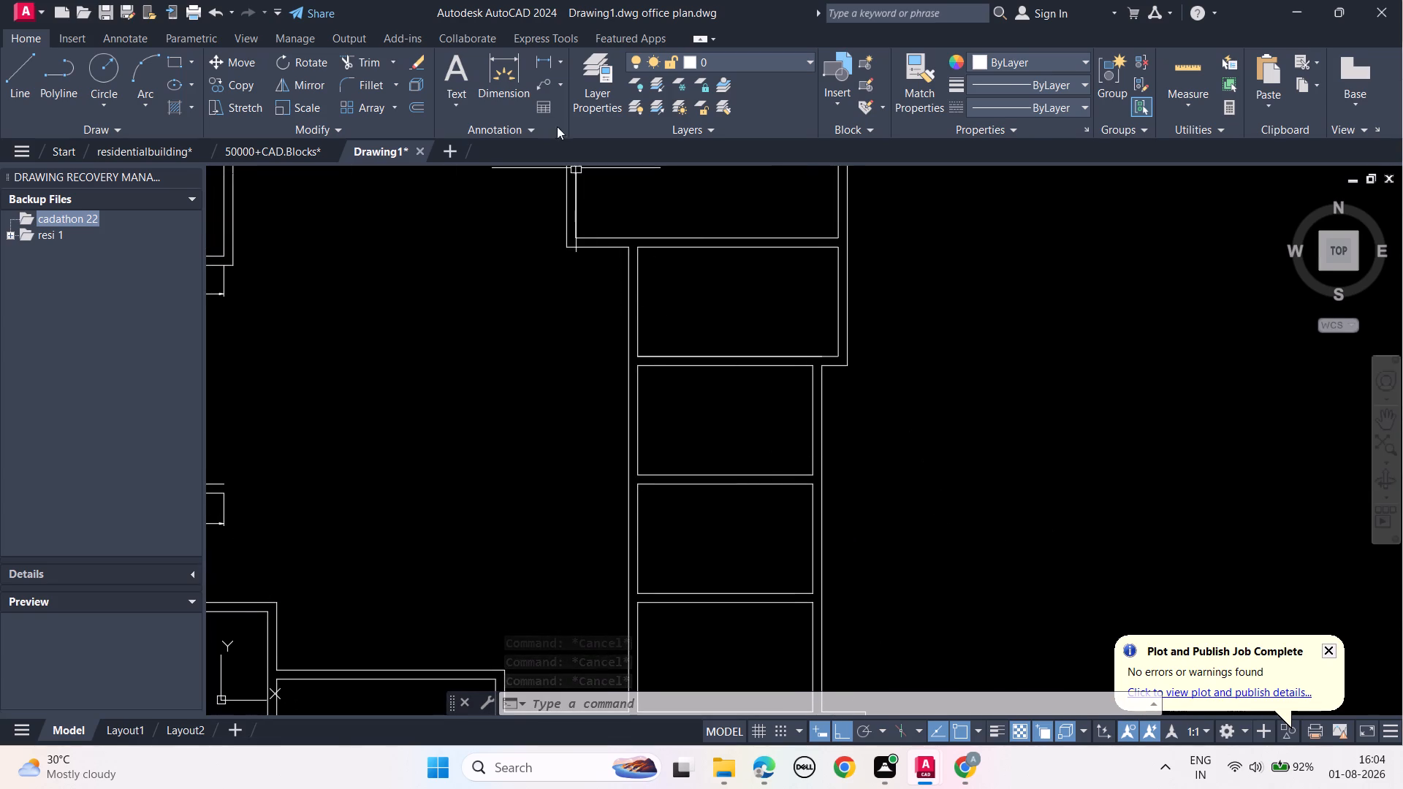
{"action": "left_click", "coordinate": [509, 77]}
{"action": "middle_click_drag", "start_coordinate": [923, 567], "coordinate": [862, 319]}
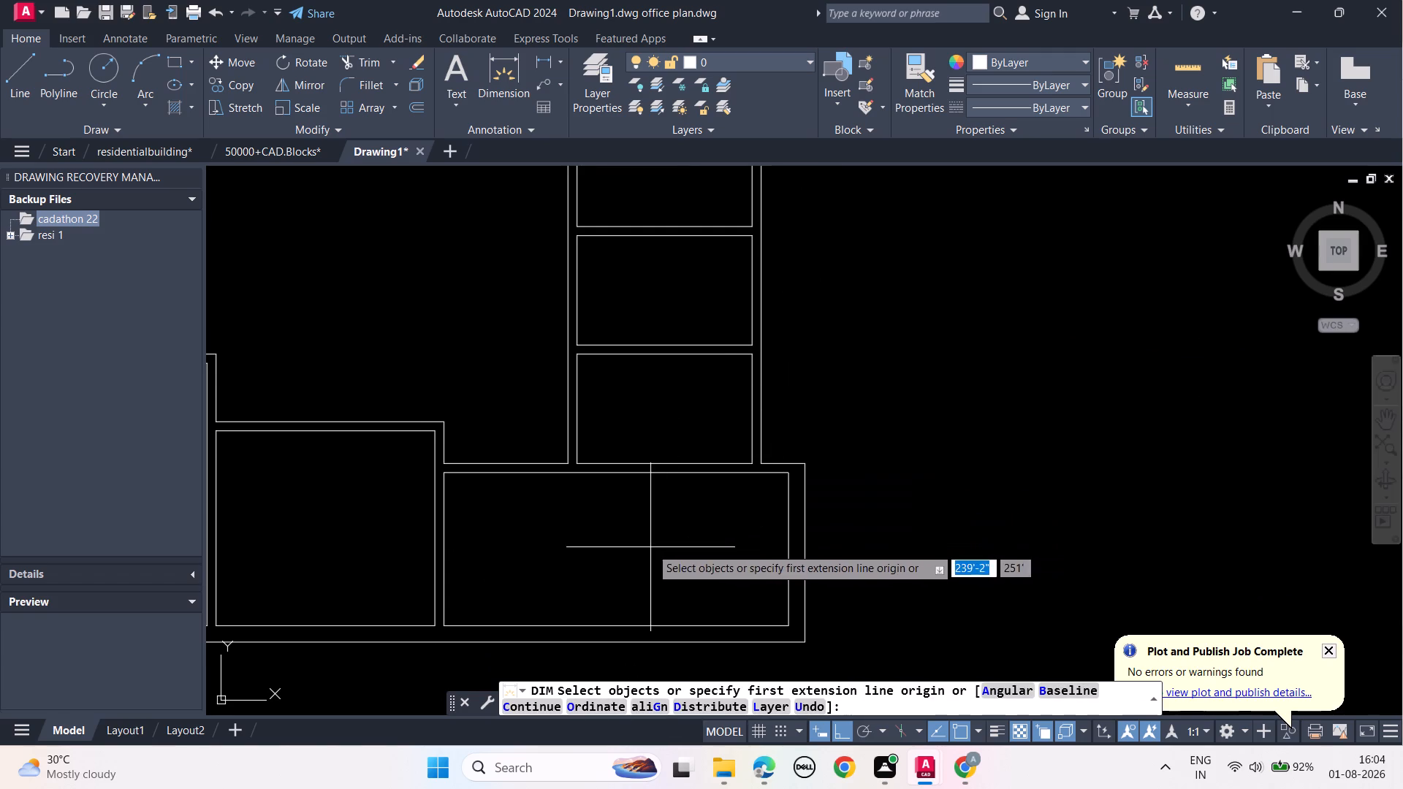
{"action": "middle_click_drag", "start_coordinate": [646, 535], "coordinate": [709, 422]}
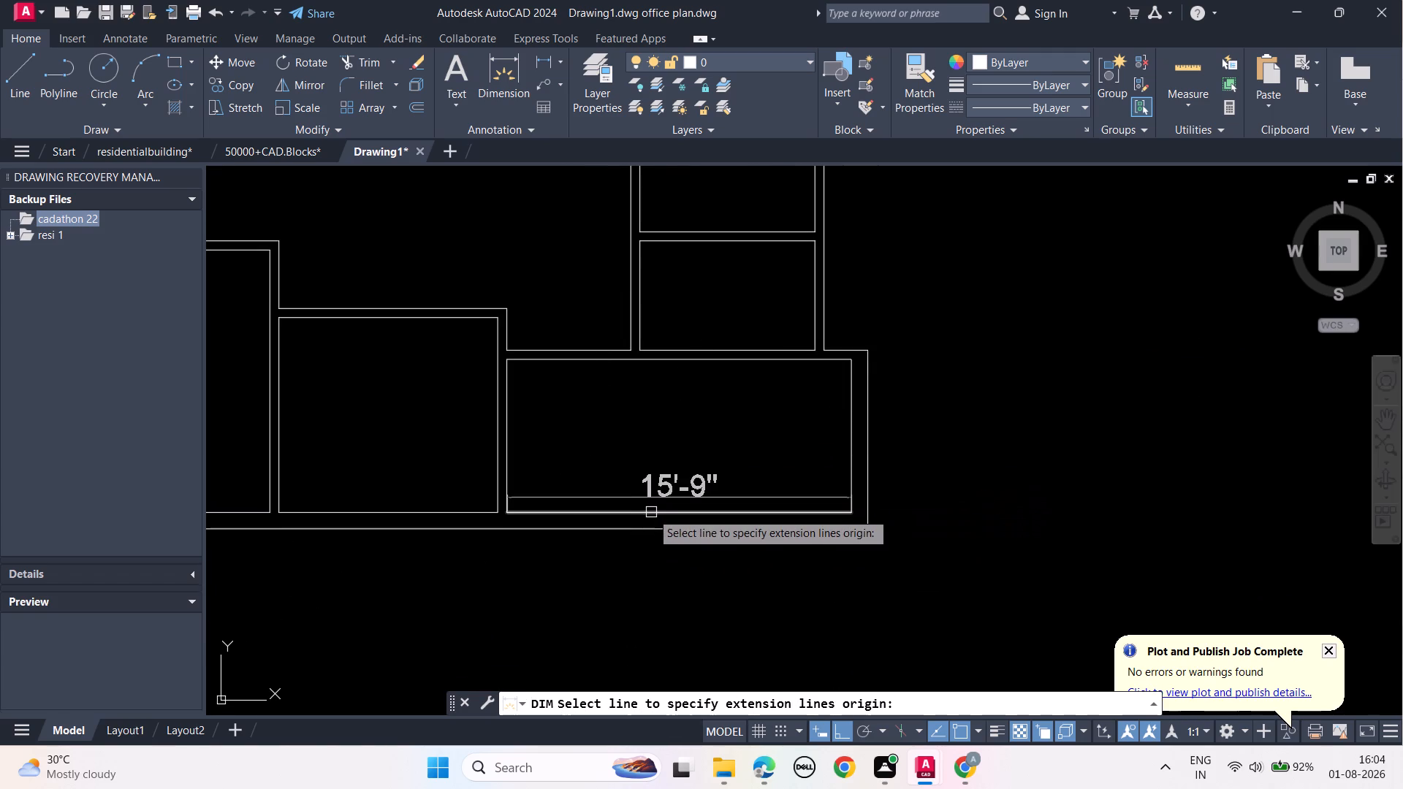
{"action": "left_click", "coordinate": [651, 512]}
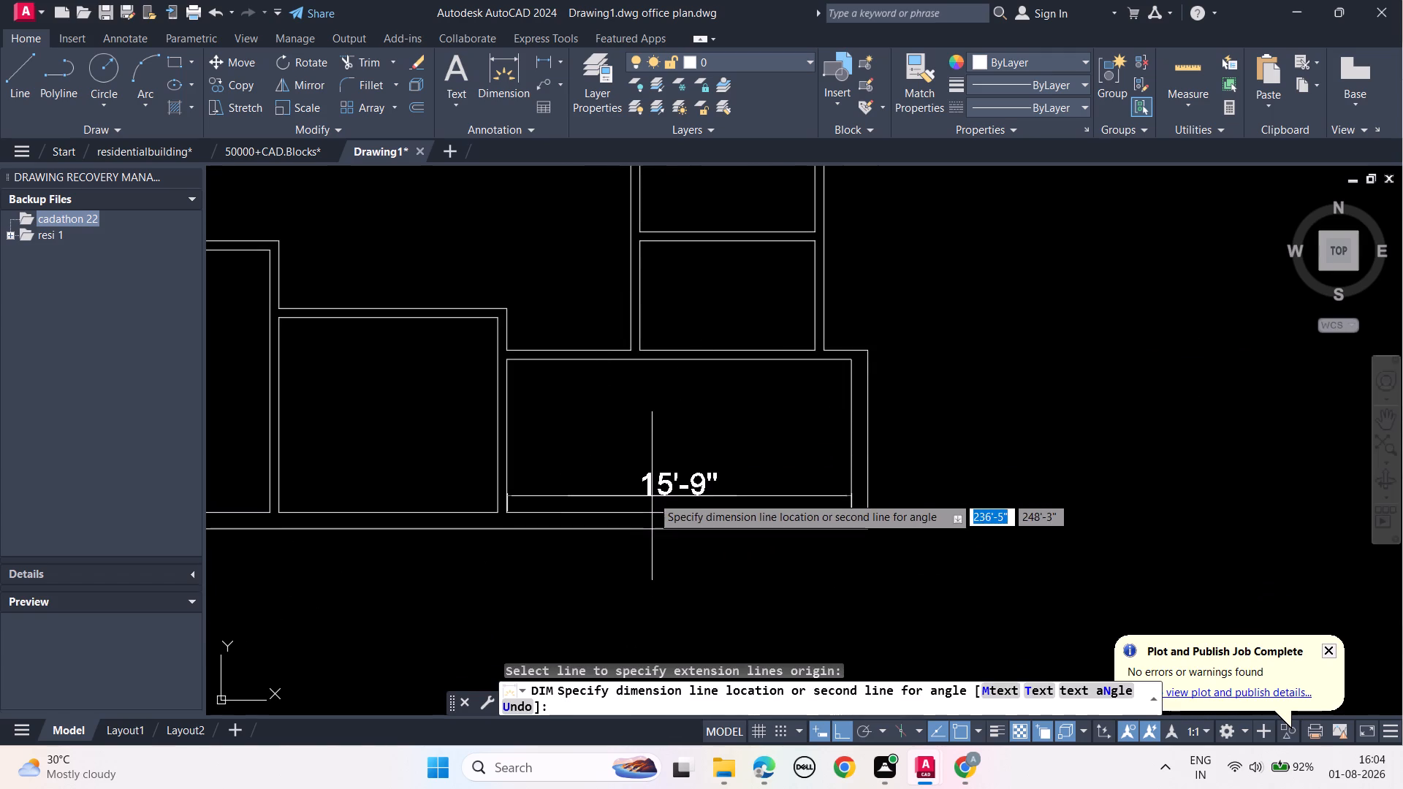
{"action": "left_click", "coordinate": [652, 496]}
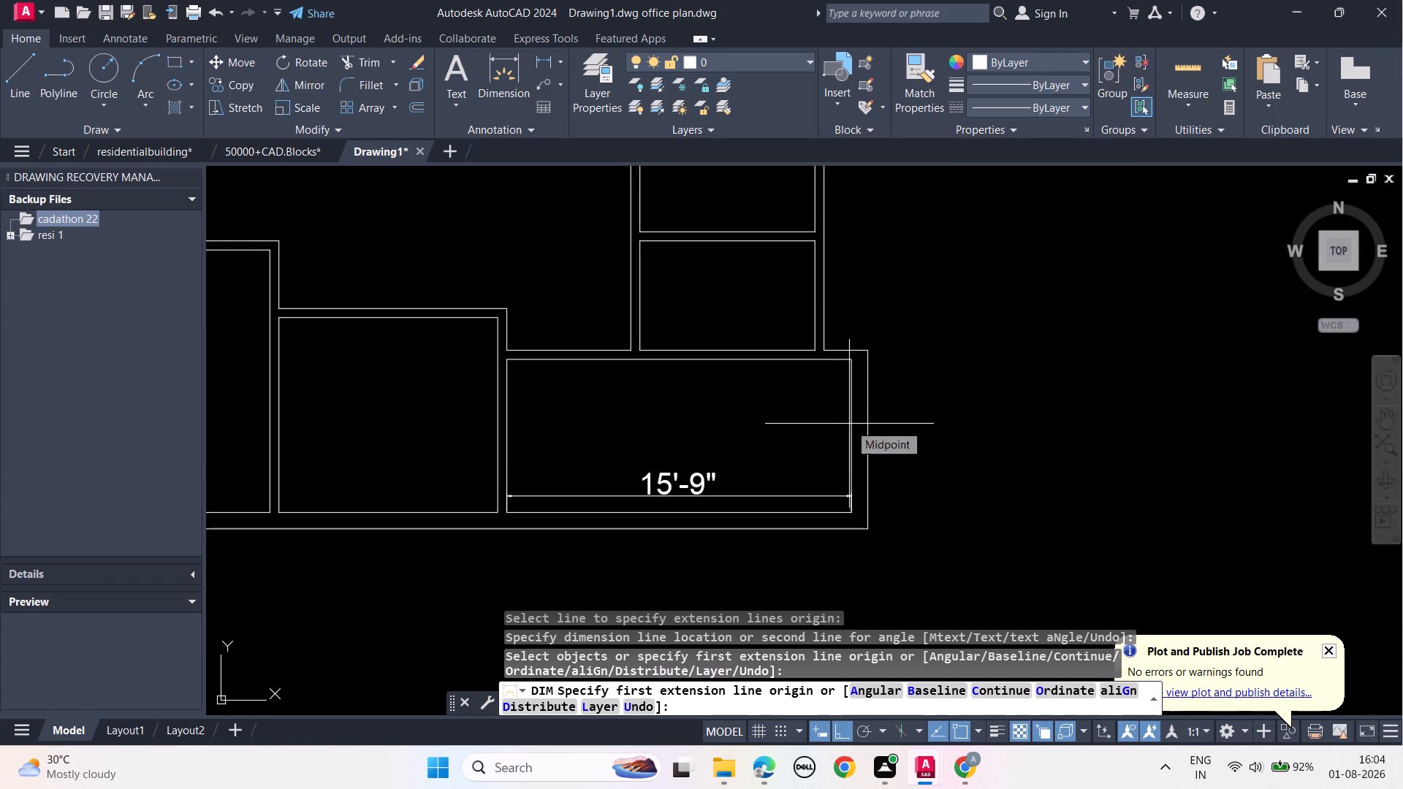
{"action": "left_click", "coordinate": [849, 417]}
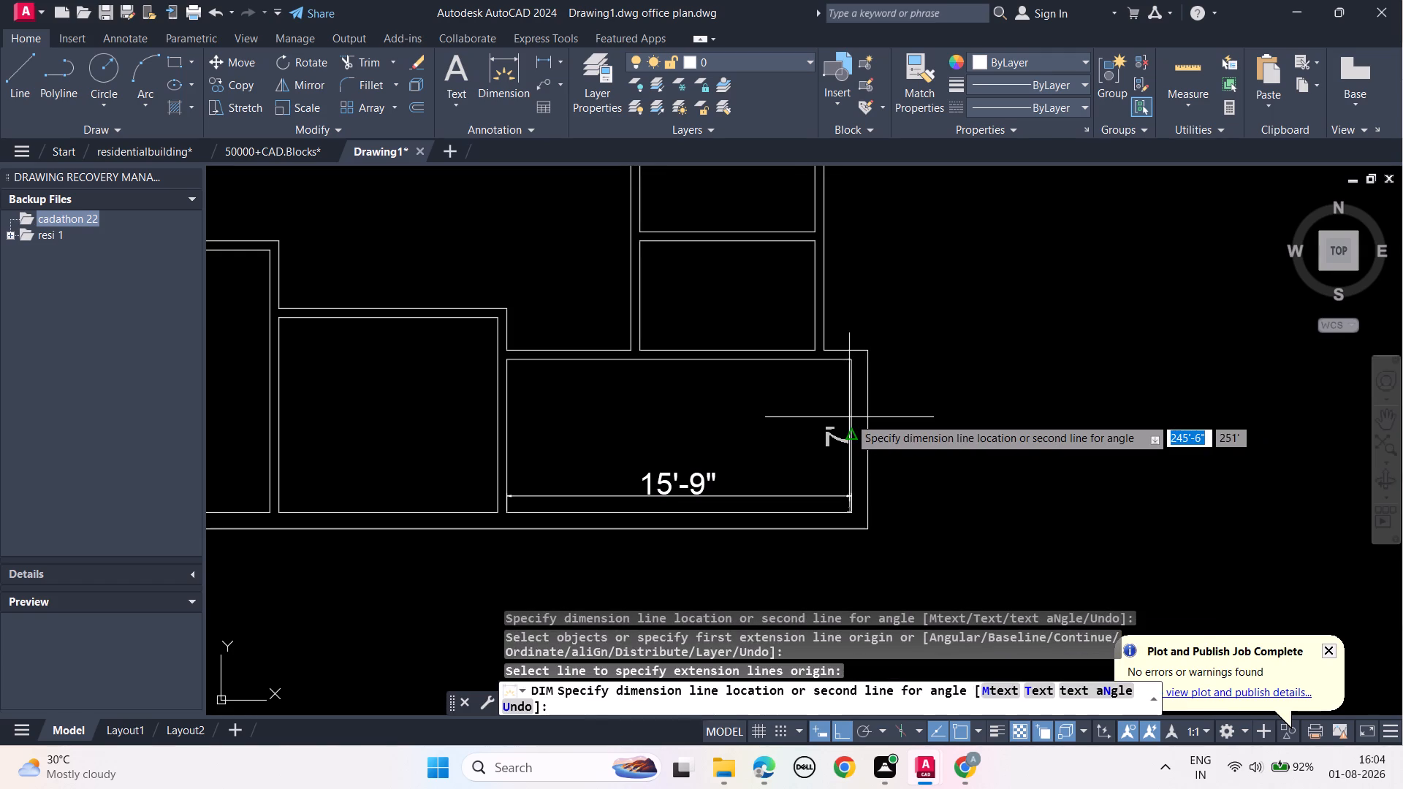
{"action": "left_click", "coordinate": [820, 415]}
Dimension the width of the lowest small room directly above the bottom-right room, just inside its bottom wall.
{"action": "middle_click_drag", "start_coordinate": [706, 415], "coordinate": [741, 560]}
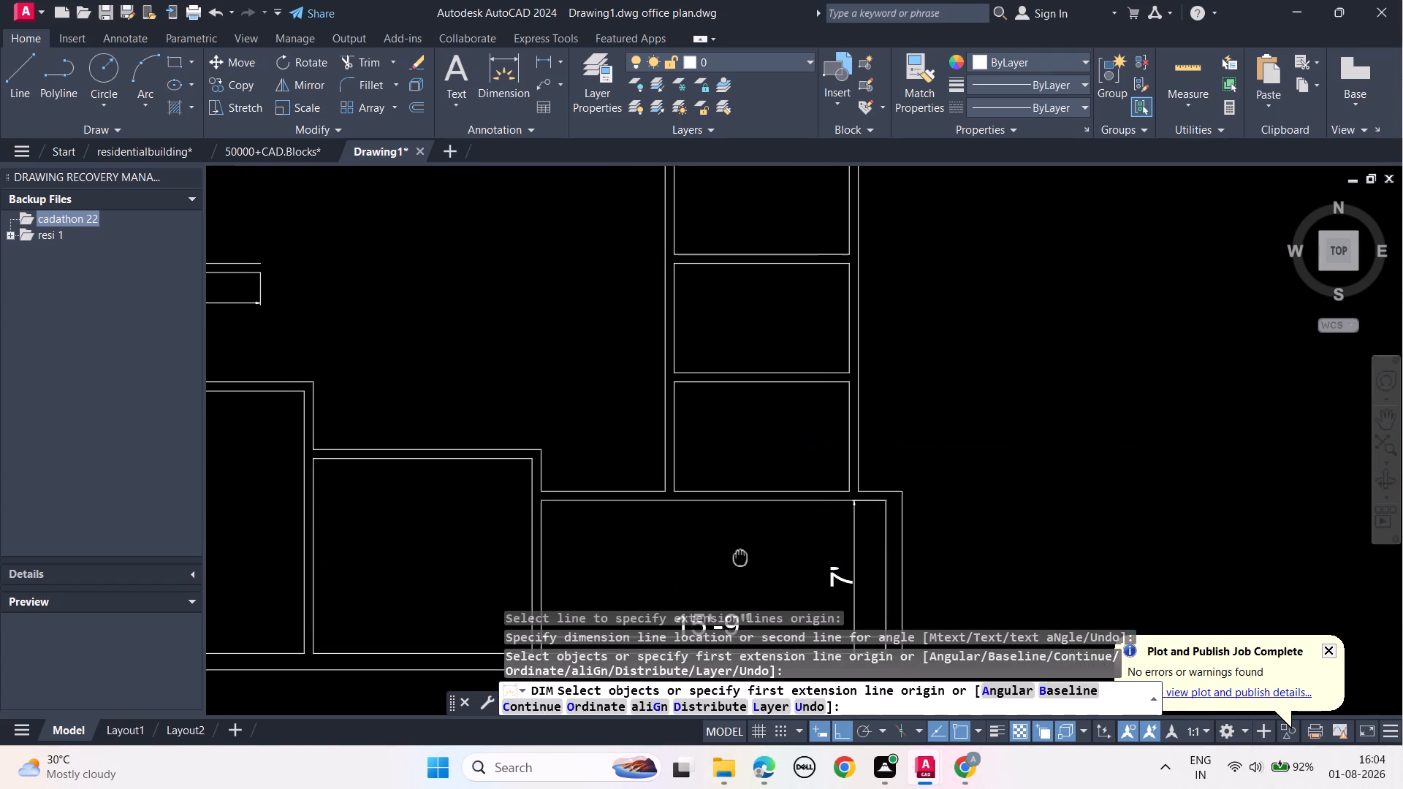
{"action": "middle_click_drag", "start_coordinate": [741, 560], "coordinate": [742, 562]}
{"action": "left_click", "coordinate": [747, 495]}
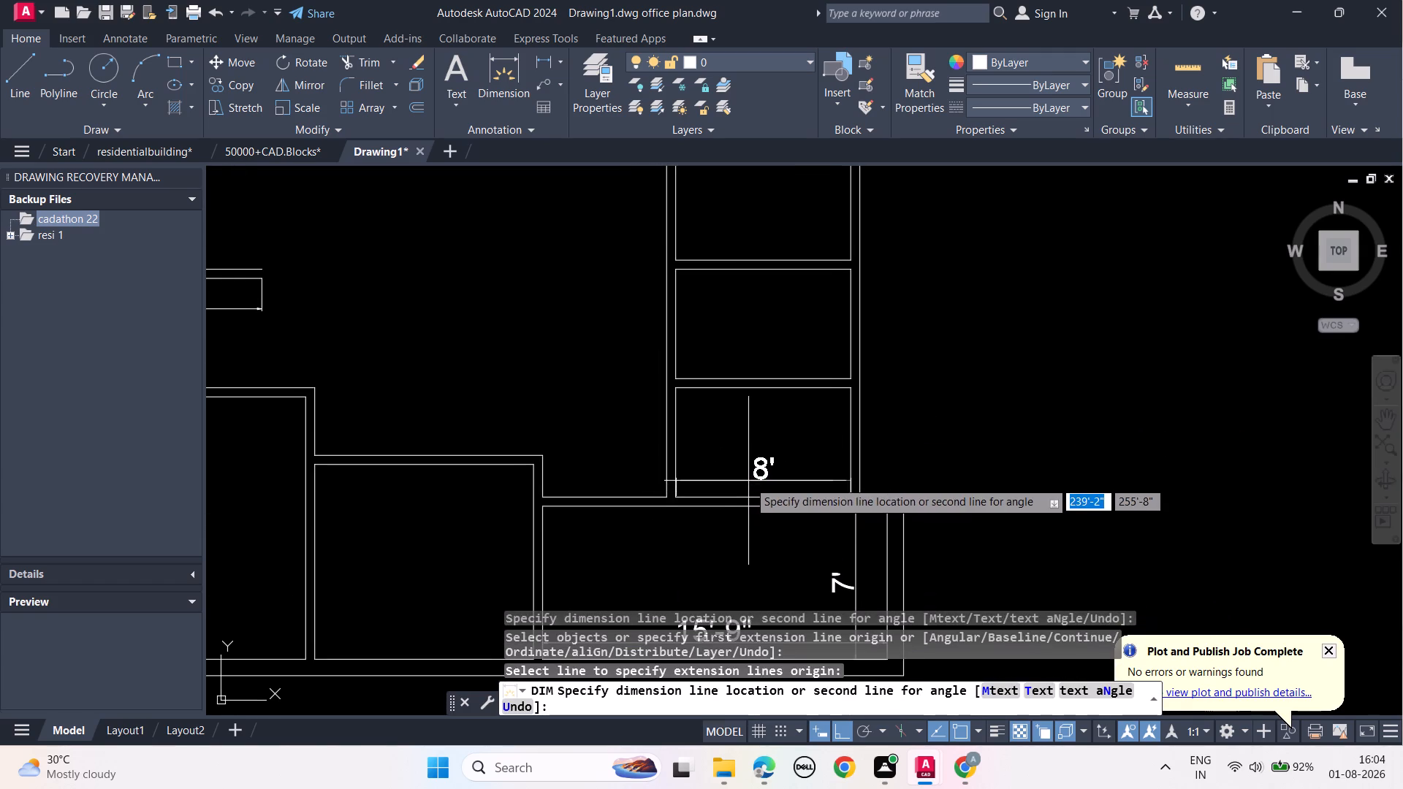
{"action": "left_click", "coordinate": [748, 481]}
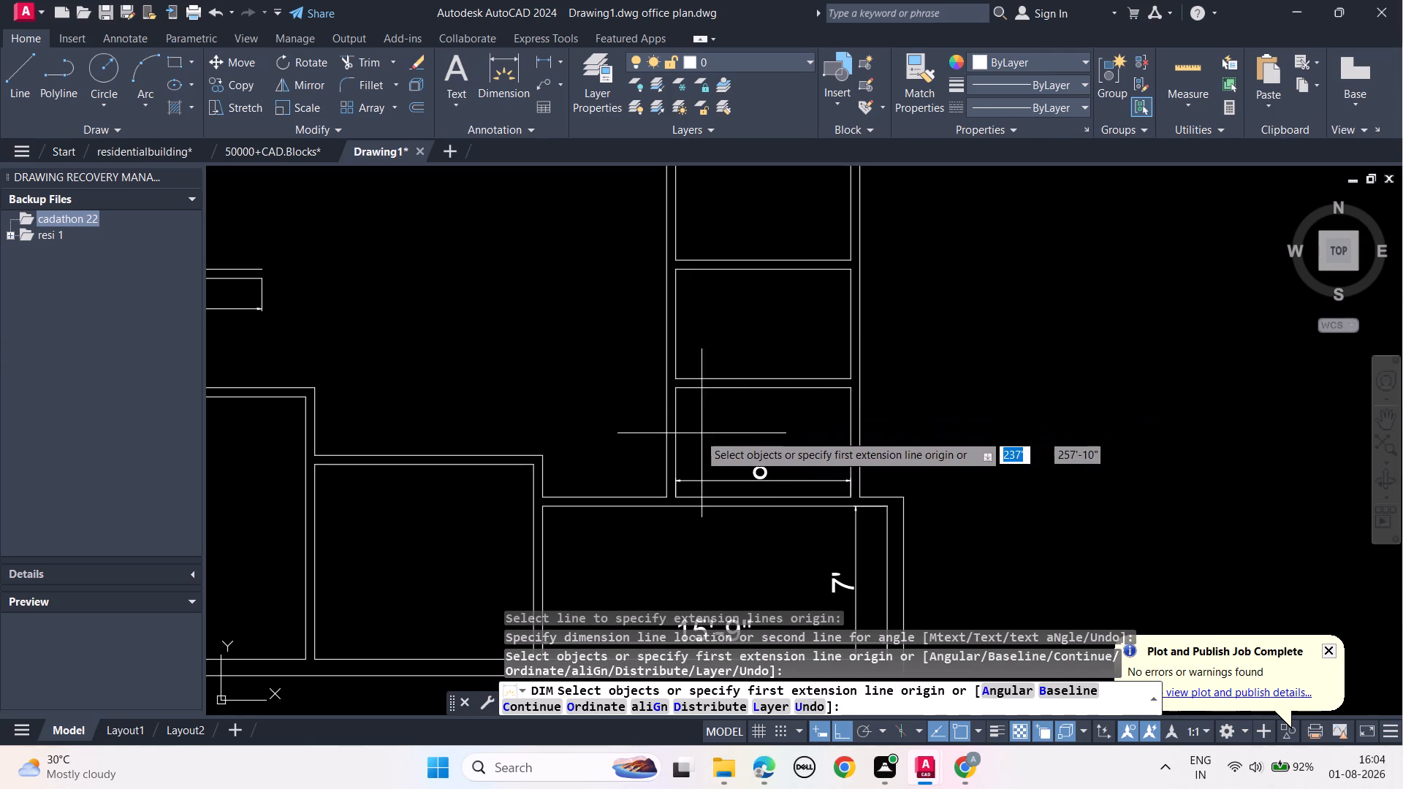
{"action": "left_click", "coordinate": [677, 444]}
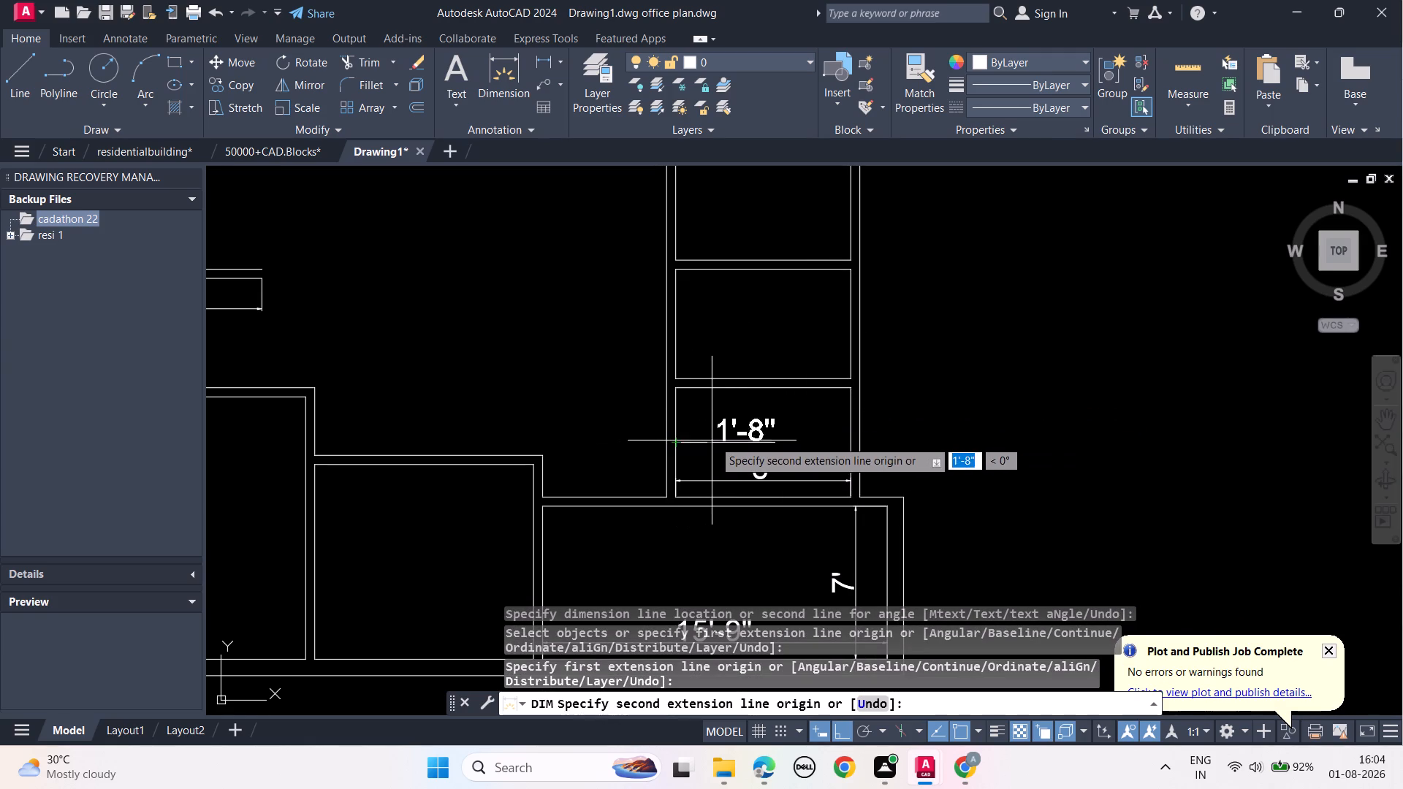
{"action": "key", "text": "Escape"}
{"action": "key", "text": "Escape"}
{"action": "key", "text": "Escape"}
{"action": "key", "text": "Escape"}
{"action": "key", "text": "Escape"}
Dimension the height of the lowest small room above the bottom-right room, just inside its left wall.
{"action": "left_click", "coordinate": [511, 66]}
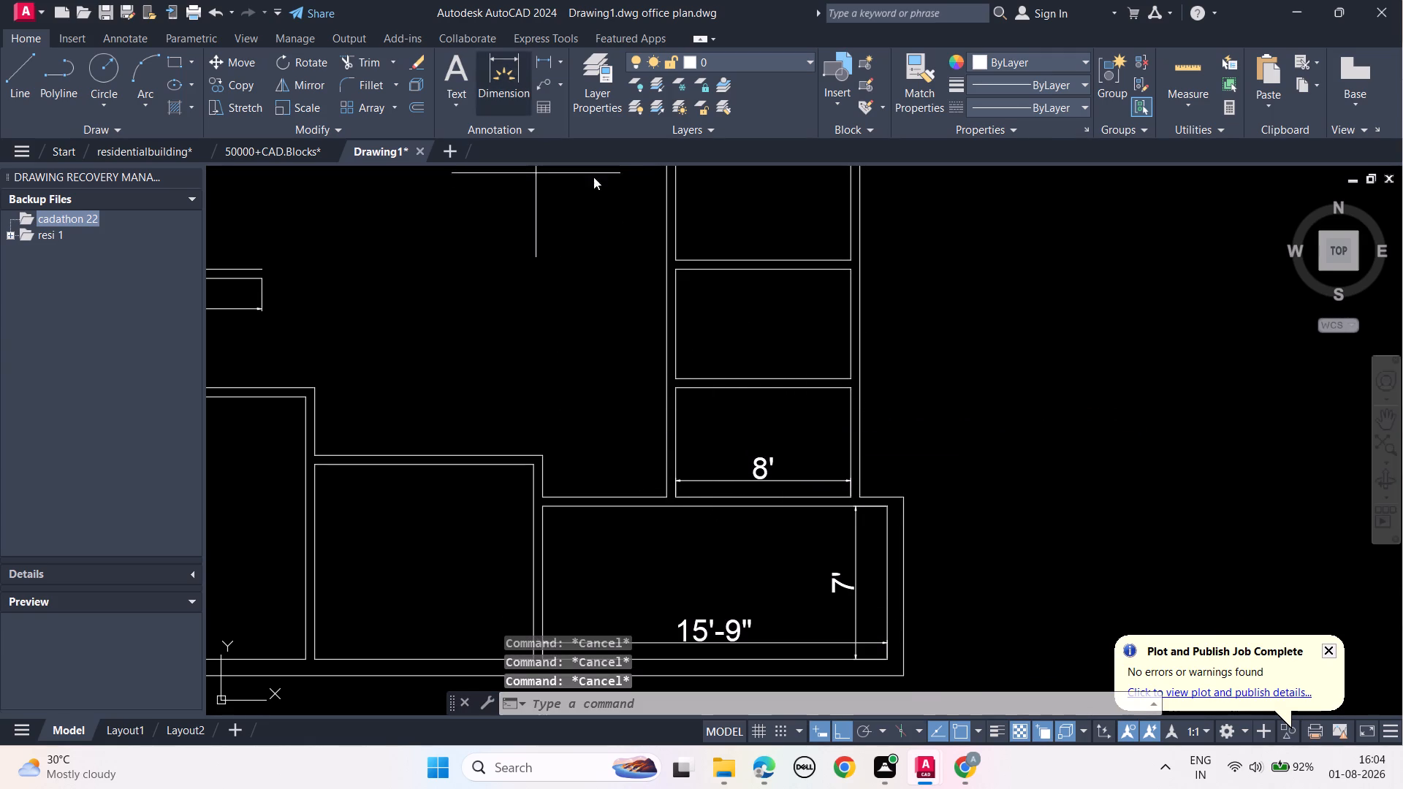
{"action": "left_click", "coordinate": [679, 496]}
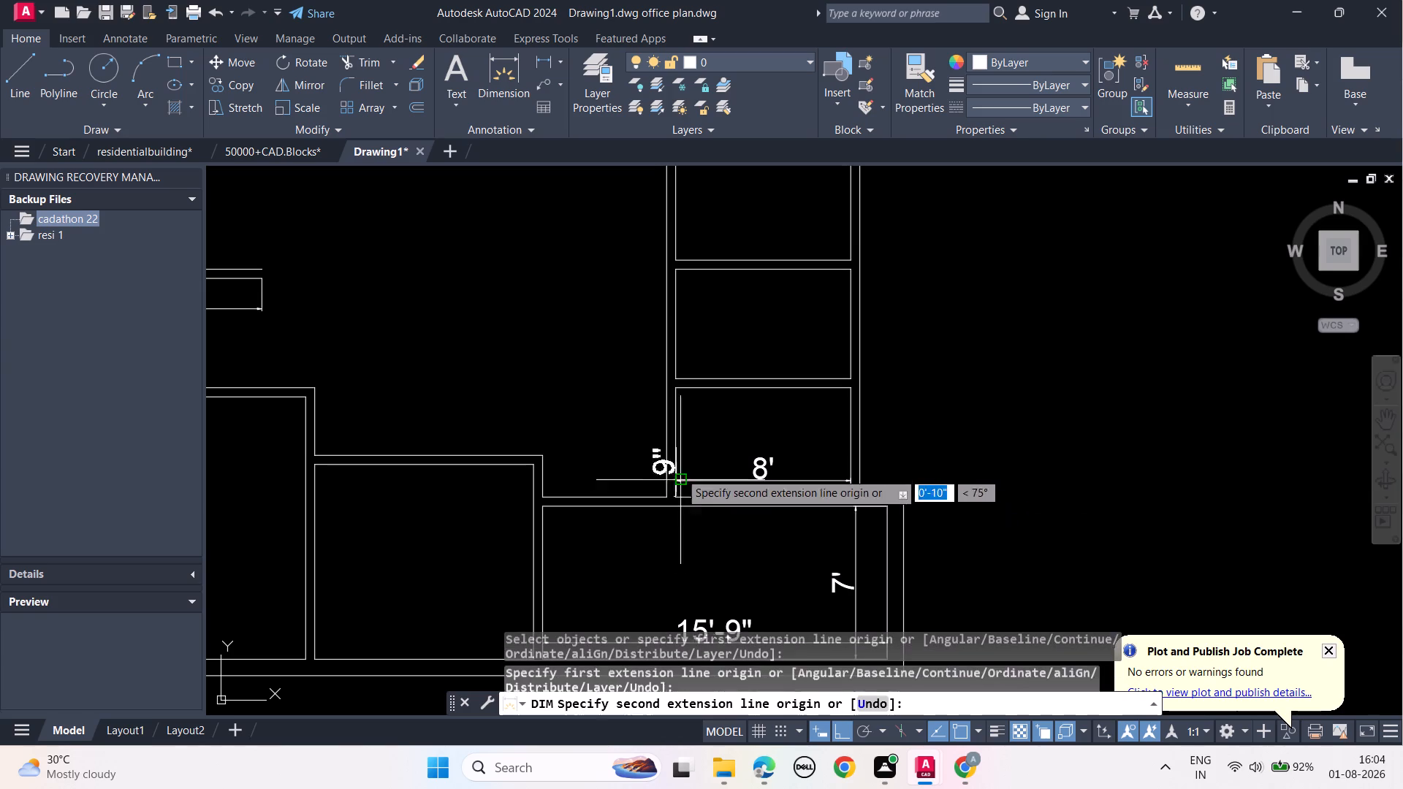
{"action": "left_click", "coordinate": [673, 392]}
{"action": "left_click", "coordinate": [697, 397]}
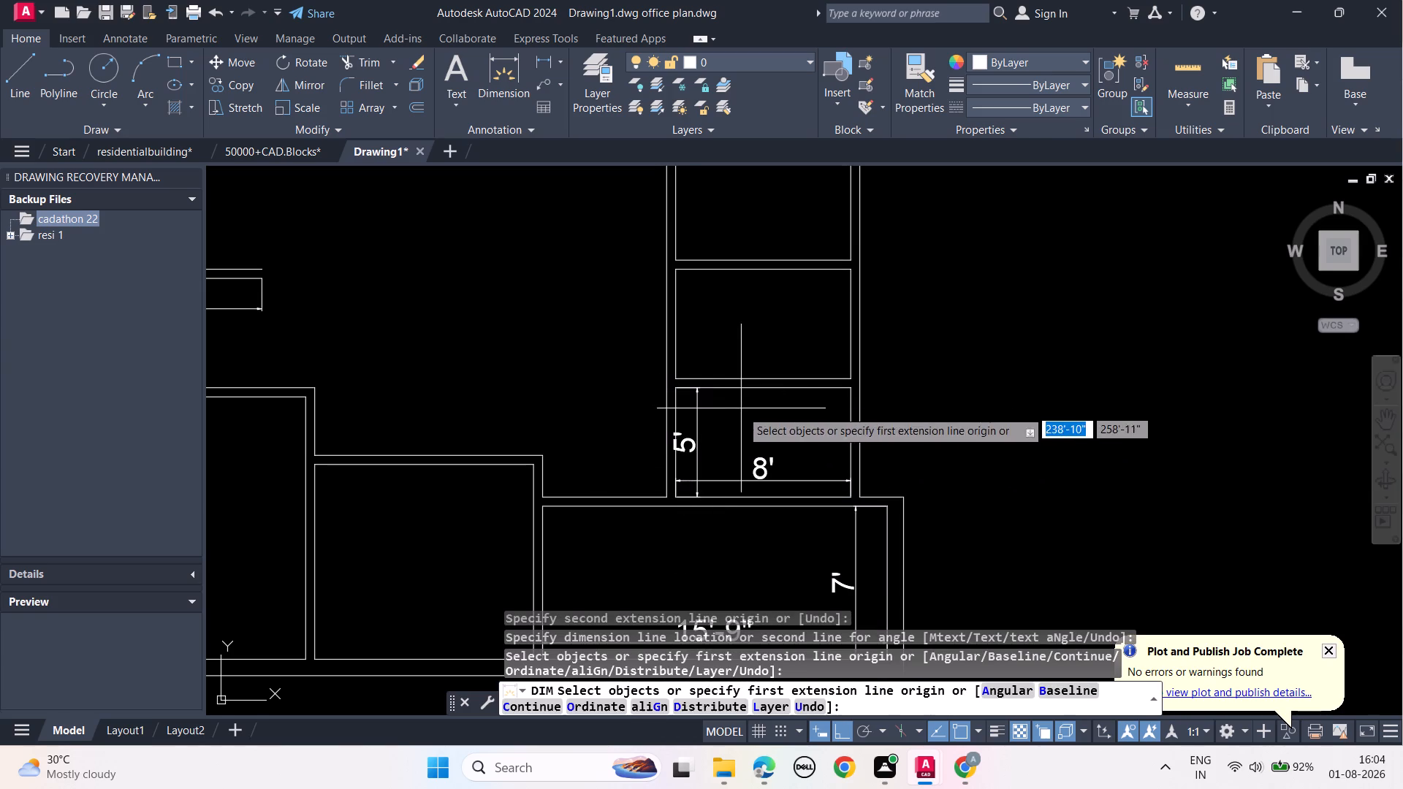
Dimension the height and width of the middle small room in the right block, placing both dimensions inside the room.
{"action": "middle_click_drag", "start_coordinate": [742, 419], "coordinate": [742, 514]}
{"action": "scroll", "coordinate": [742, 514], "scroll_direction": "up", "scroll_amount": 1}
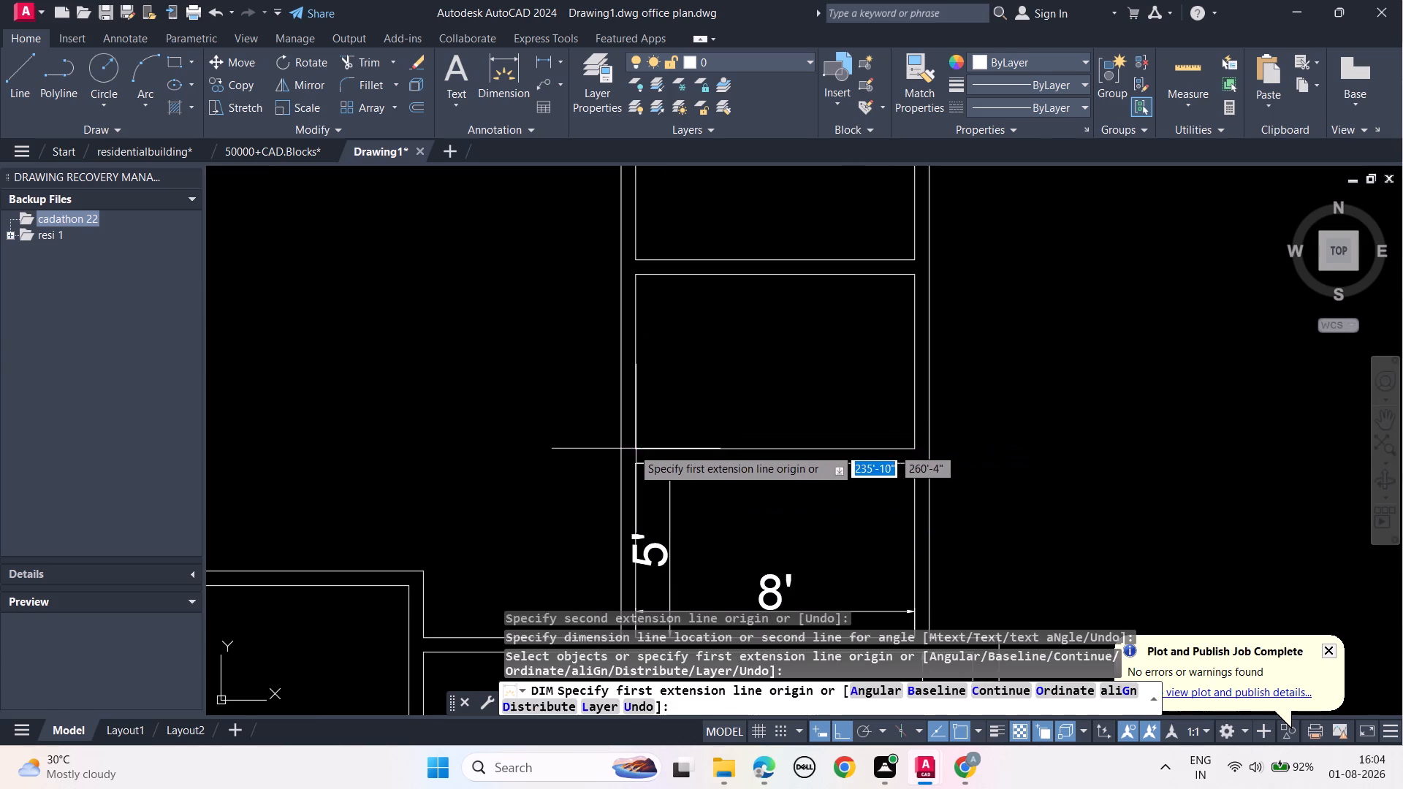
{"action": "left_click", "coordinate": [635, 448]}
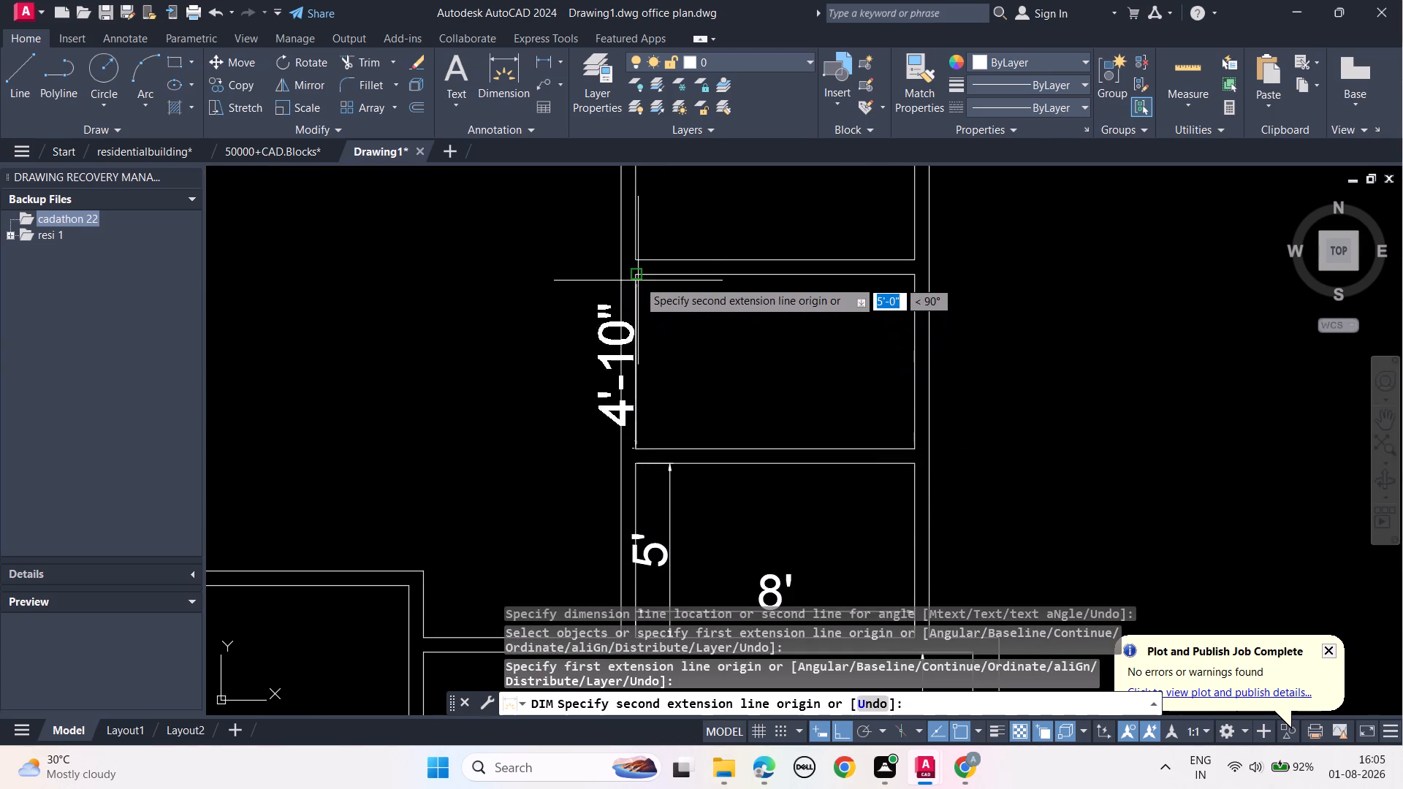
{"action": "left_click", "coordinate": [638, 277]}
{"action": "left_click", "coordinate": [656, 286]}
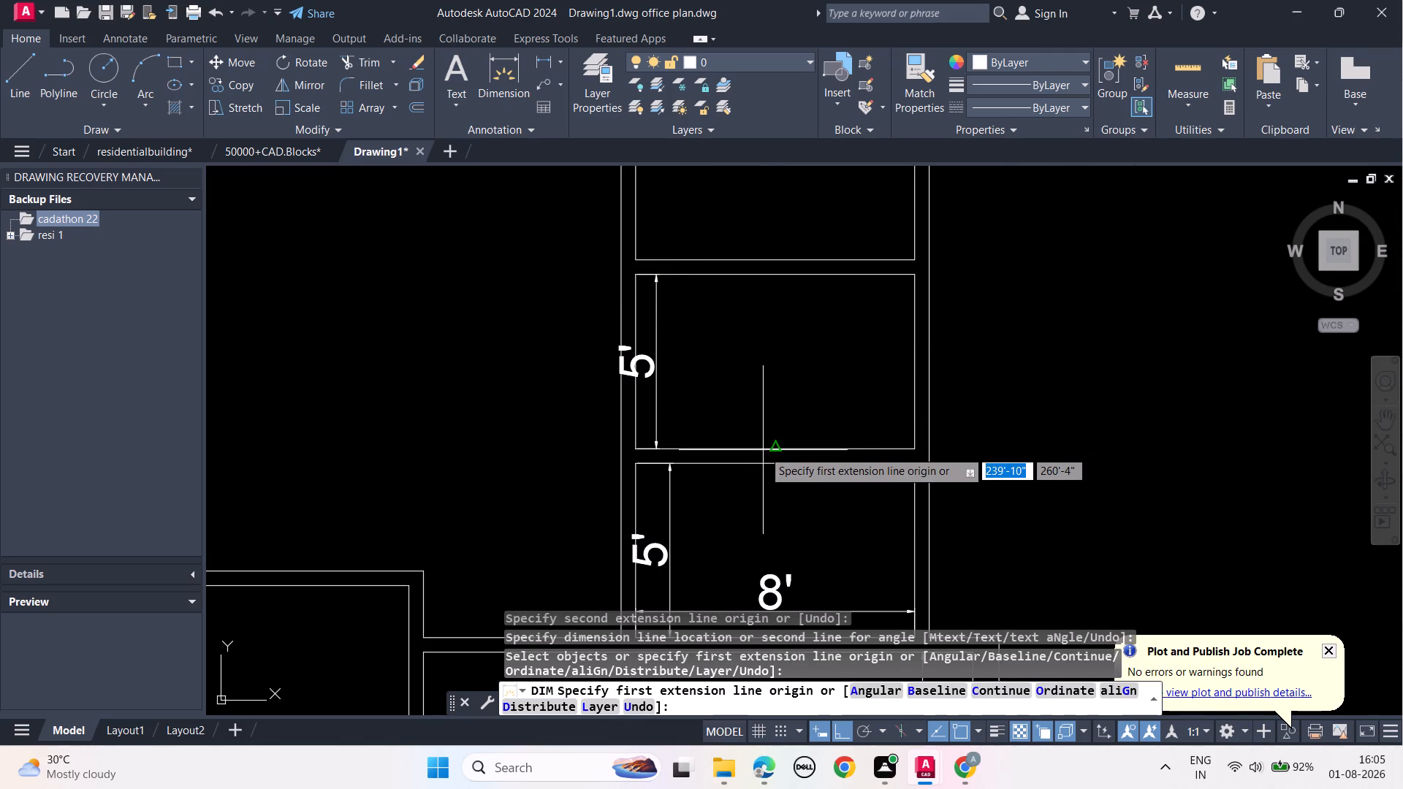
{"action": "left_click", "coordinate": [712, 446]}
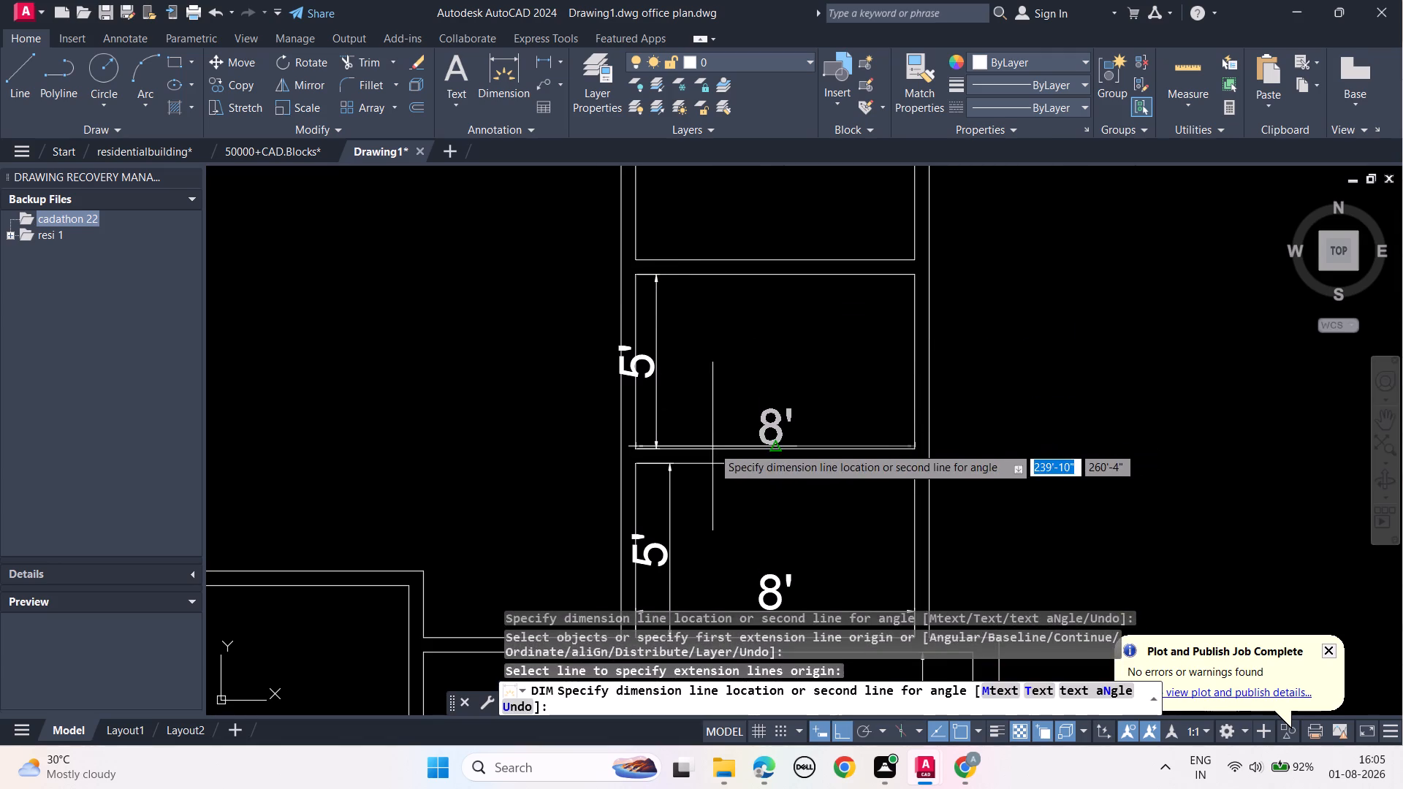
{"action": "left_click", "coordinate": [709, 432]}
Dimension the width and height of the uppermost of the three equal small rooms in the right block, inside the room.
{"action": "scroll", "coordinate": [766, 400], "scroll_direction": "down", "scroll_amount": 1}
{"action": "middle_click_drag", "start_coordinate": [799, 390], "coordinate": [805, 519]}
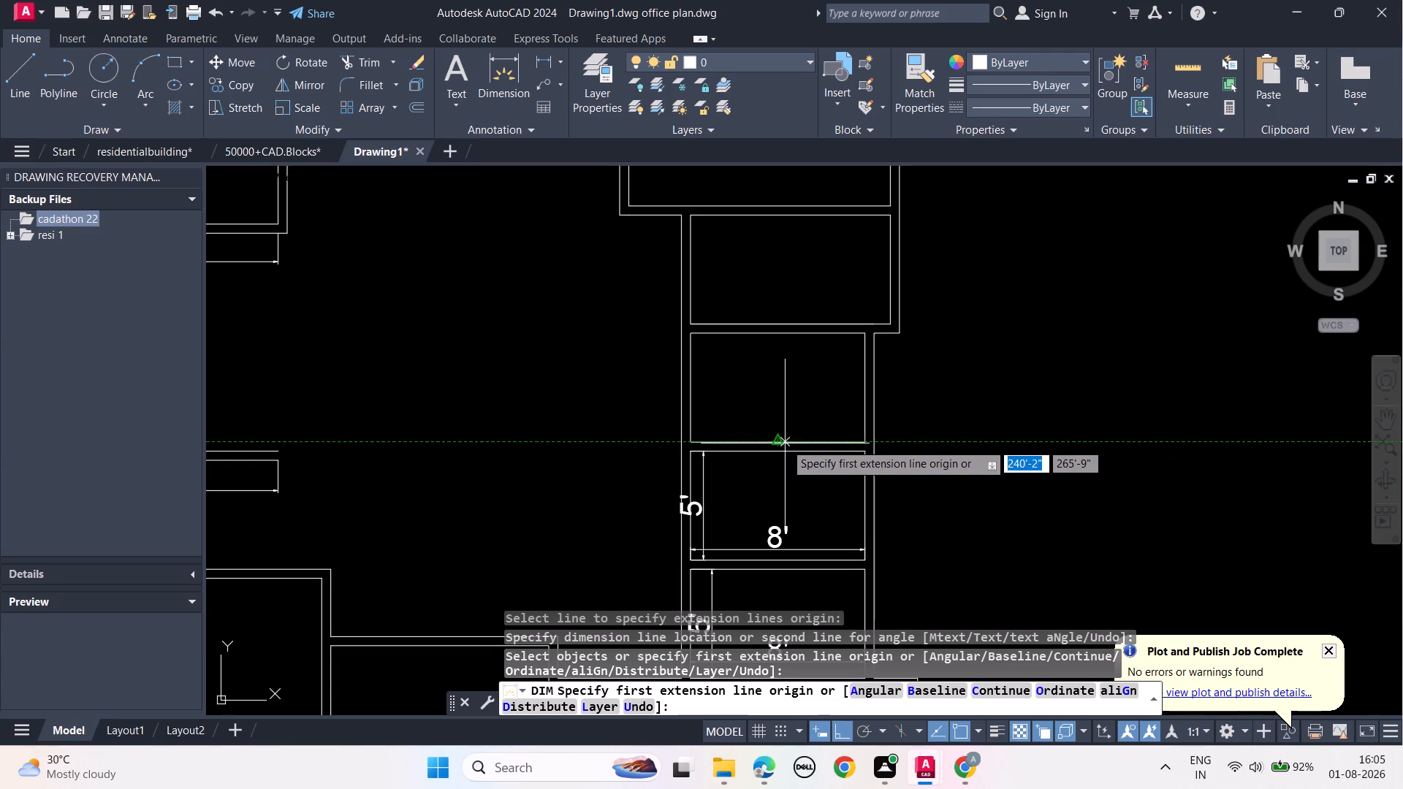
{"action": "left_click", "coordinate": [744, 440]}
{"action": "left_click", "coordinate": [745, 432]}
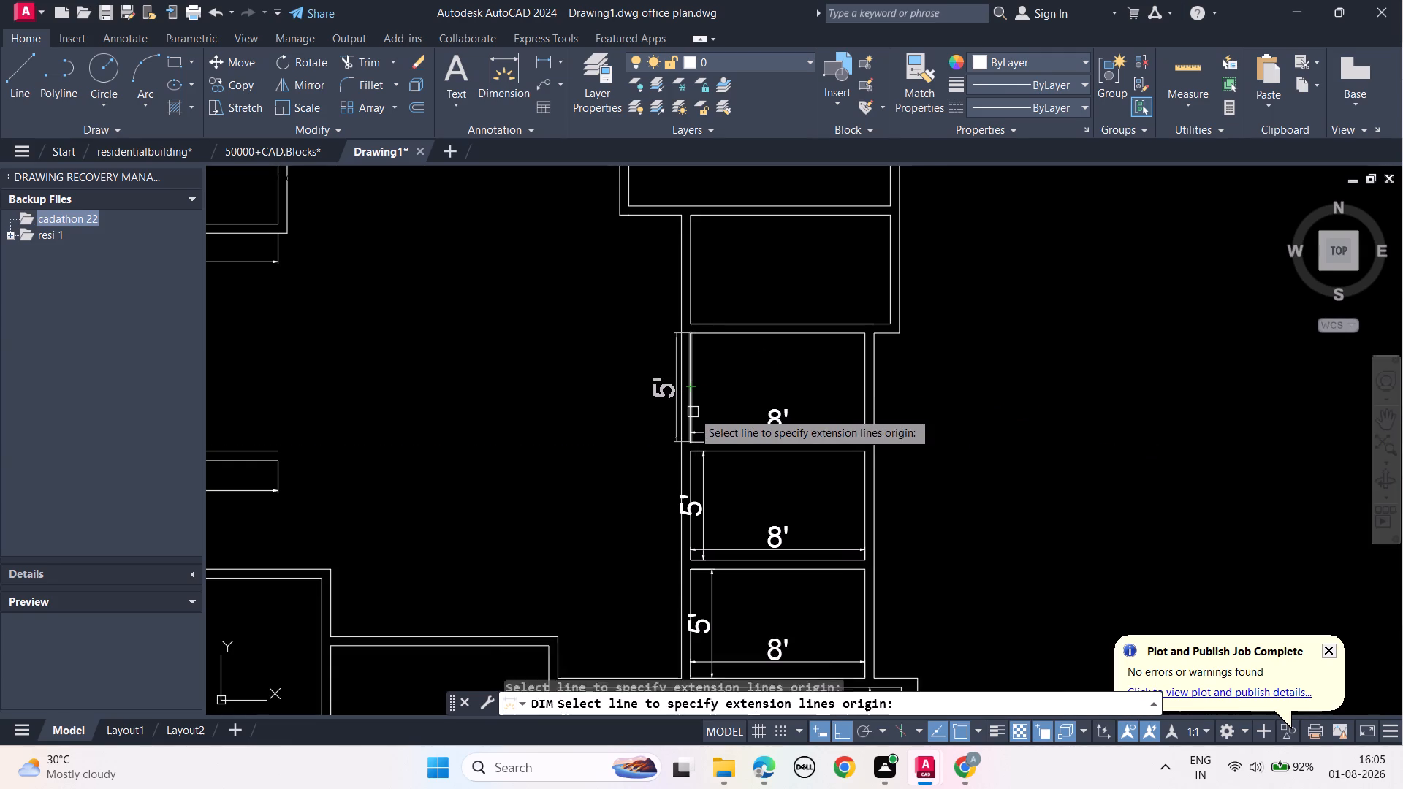
{"action": "left_click", "coordinate": [693, 412]}
{"action": "left_click", "coordinate": [712, 411]}
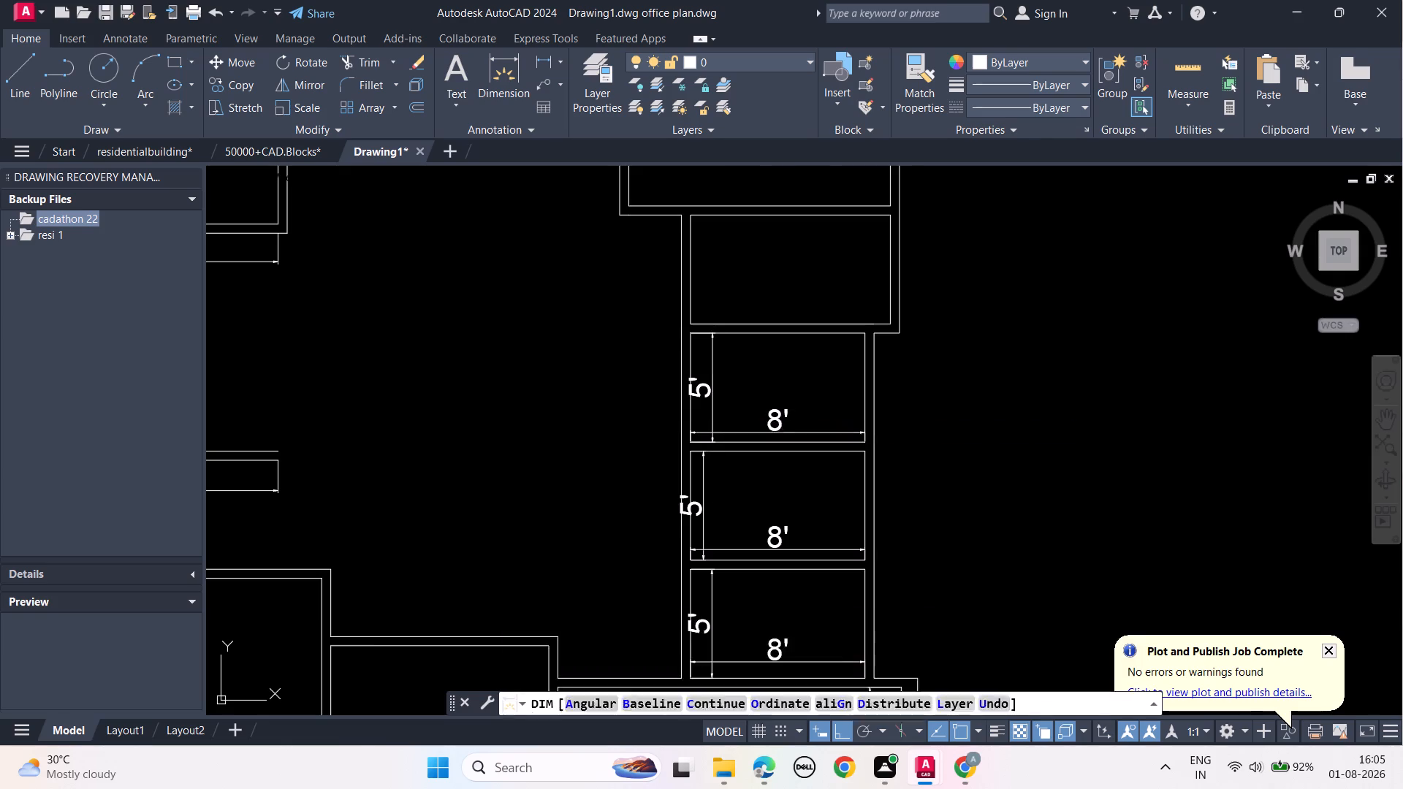
{"action": "middle_click_drag", "start_coordinate": [761, 395], "coordinate": [769, 522]}
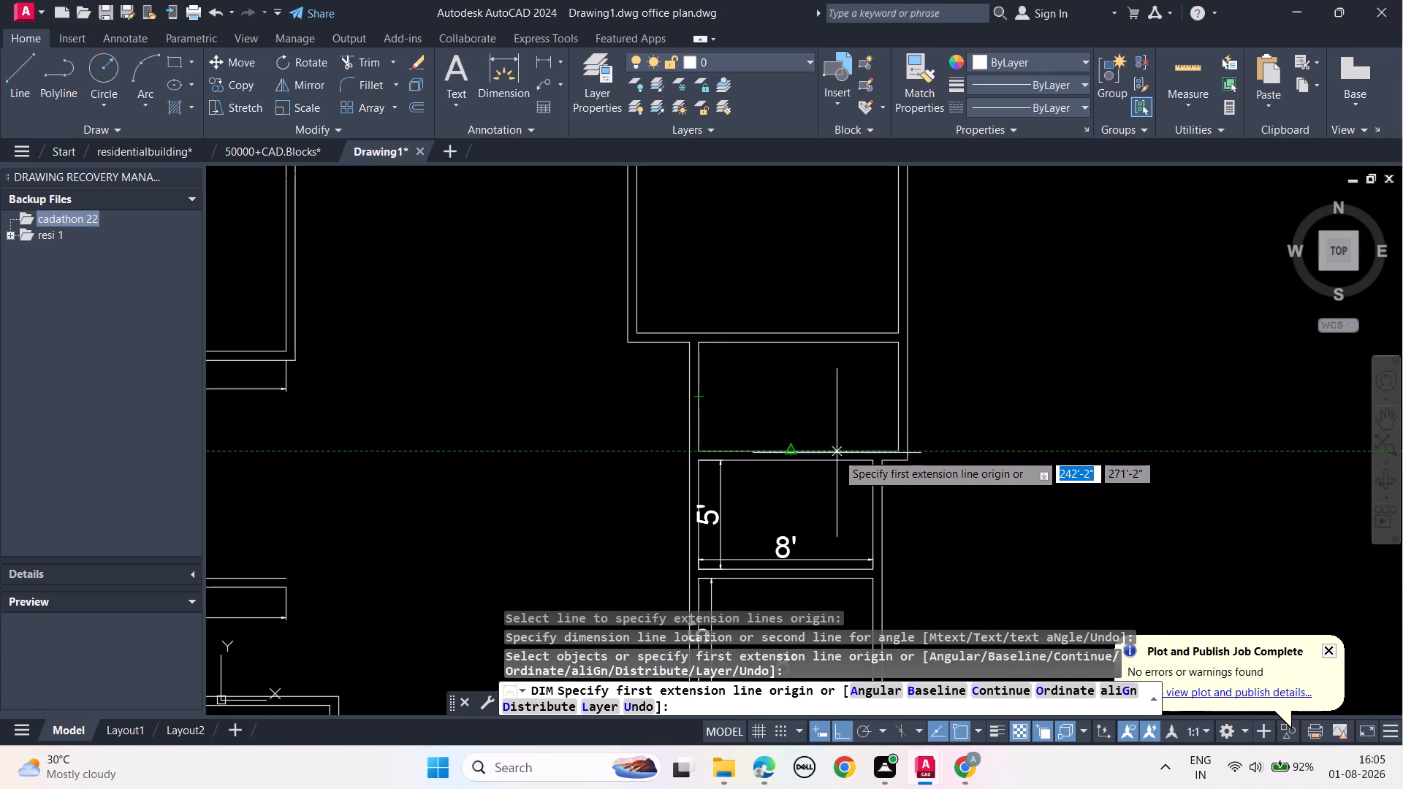
{"action": "key", "text": "Escape"}
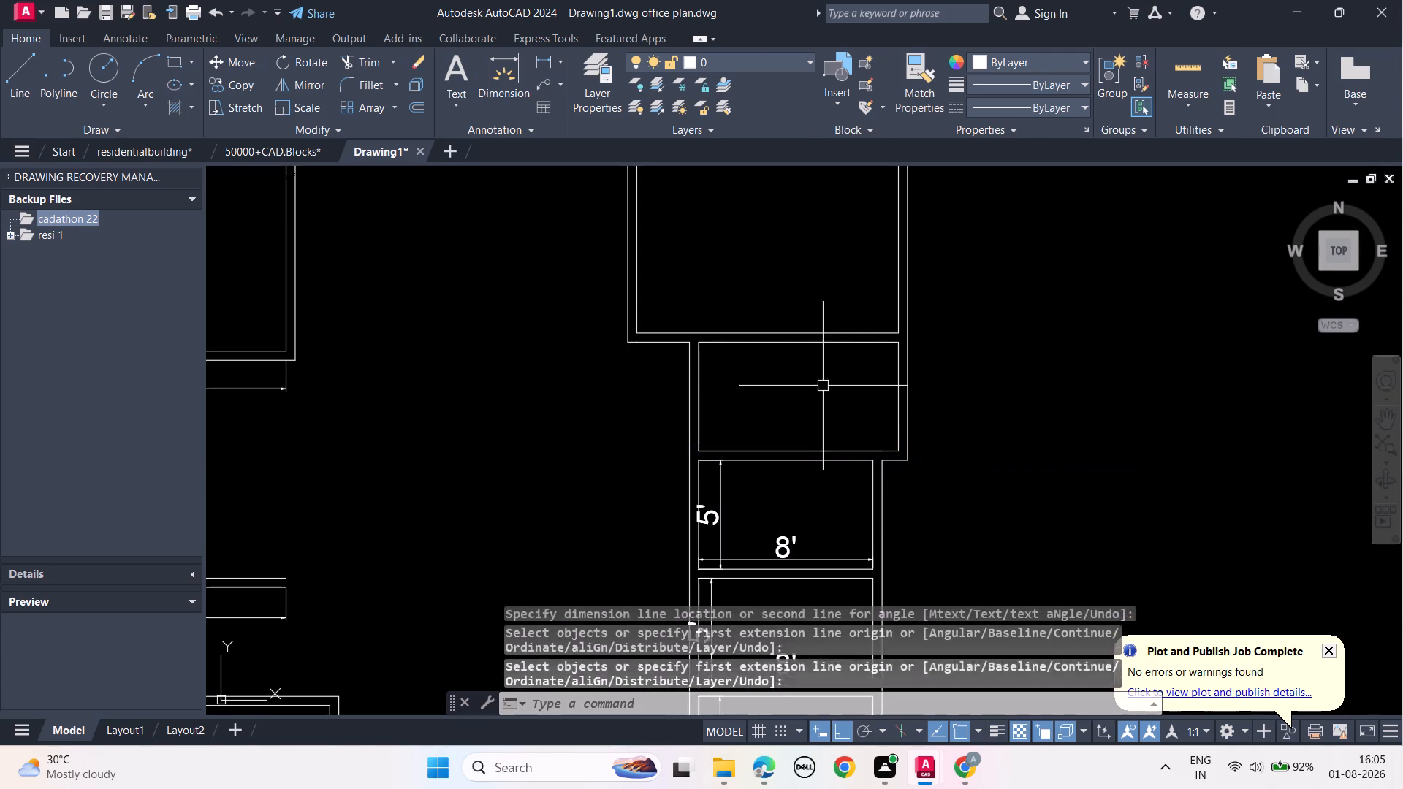
{"action": "key", "text": "Escape"}
{"action": "key", "text": "Escape"}
{"action": "key", "text": "Escape"}
{"action": "key", "text": "Escape"}
Dimension the short horizontal outer-wall offset where the wider room steps out above the three equal small rooms.
{"action": "middle_click_drag", "start_coordinate": [822, 532], "coordinate": [804, 316]}
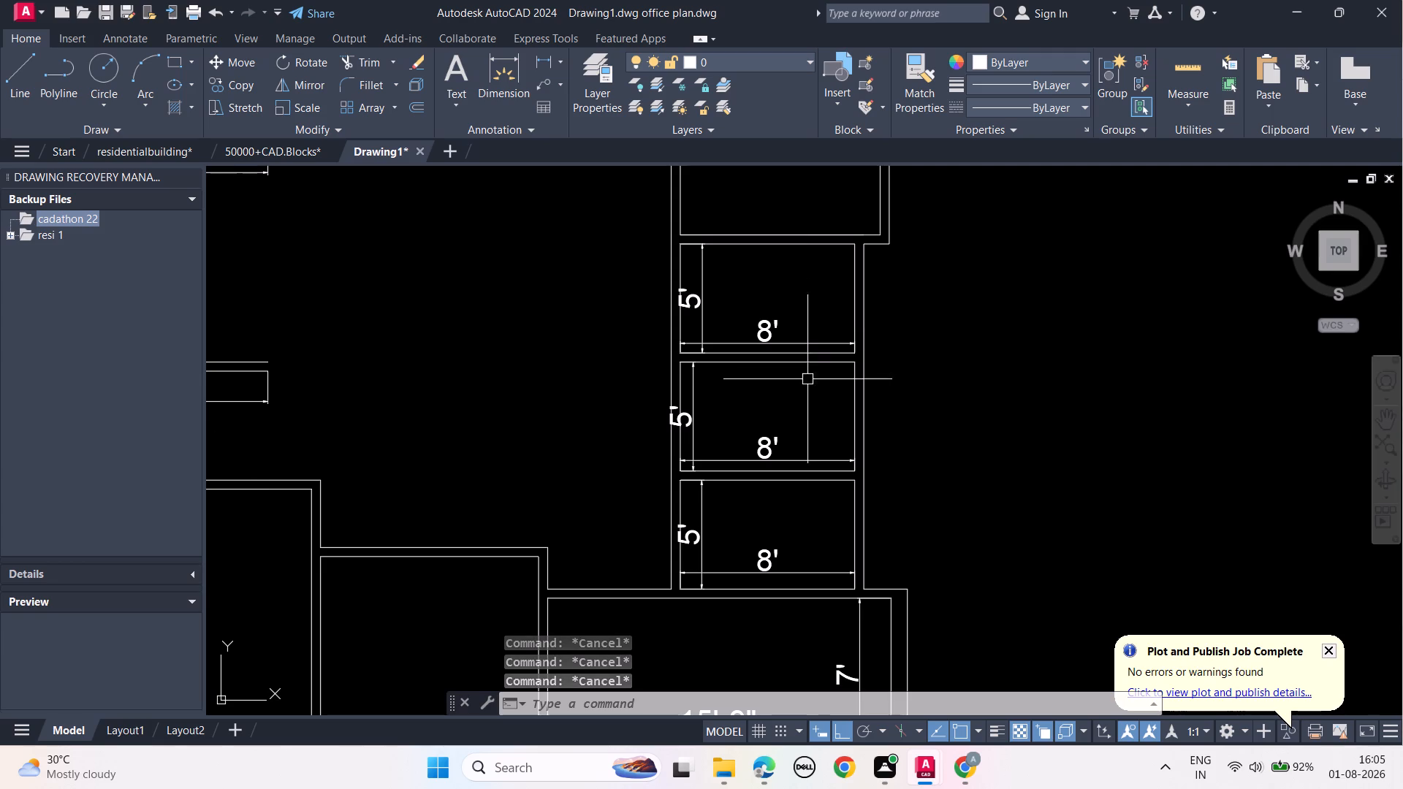
{"action": "middle_click_drag", "start_coordinate": [867, 412], "coordinate": [893, 618]}
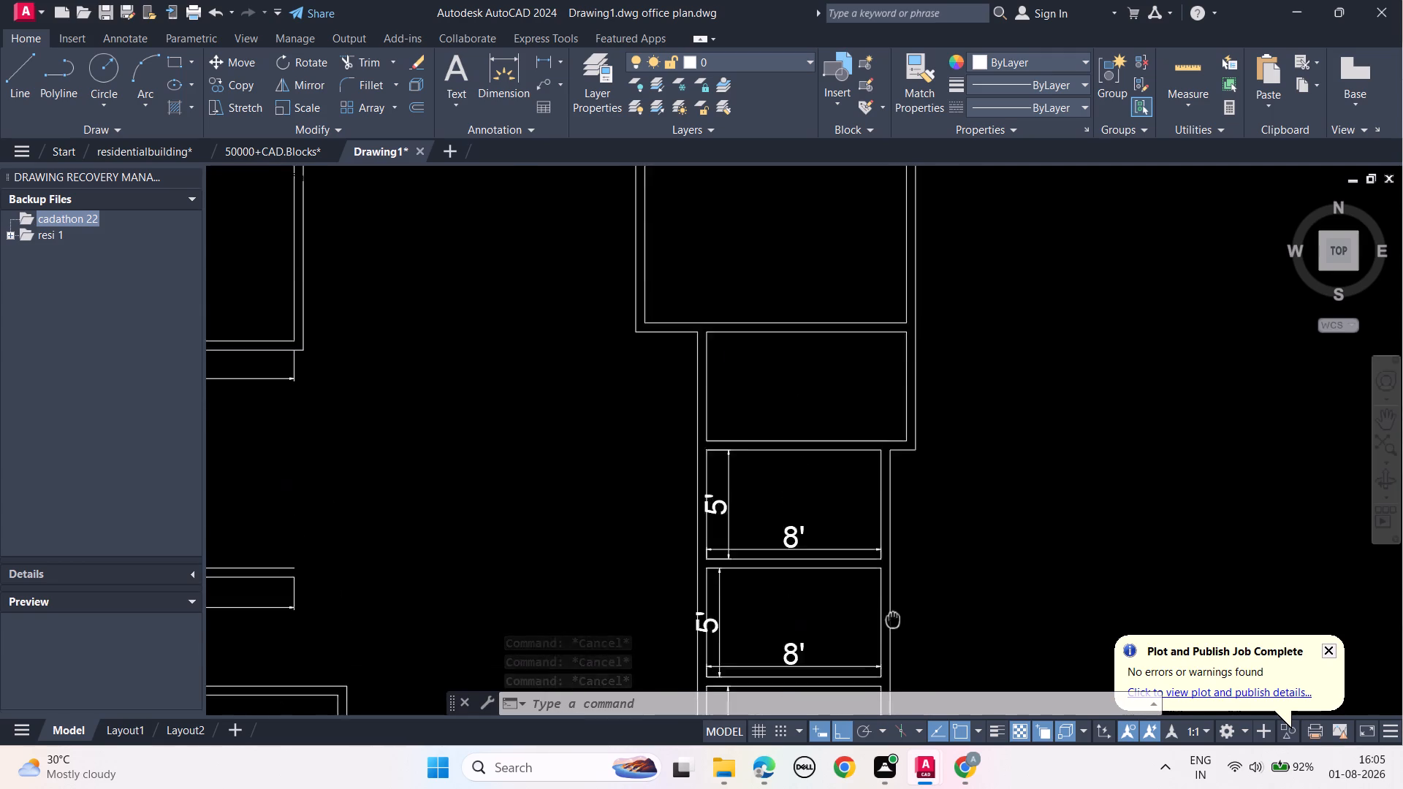
{"action": "middle_click_drag", "start_coordinate": [893, 618], "coordinate": [888, 659]}
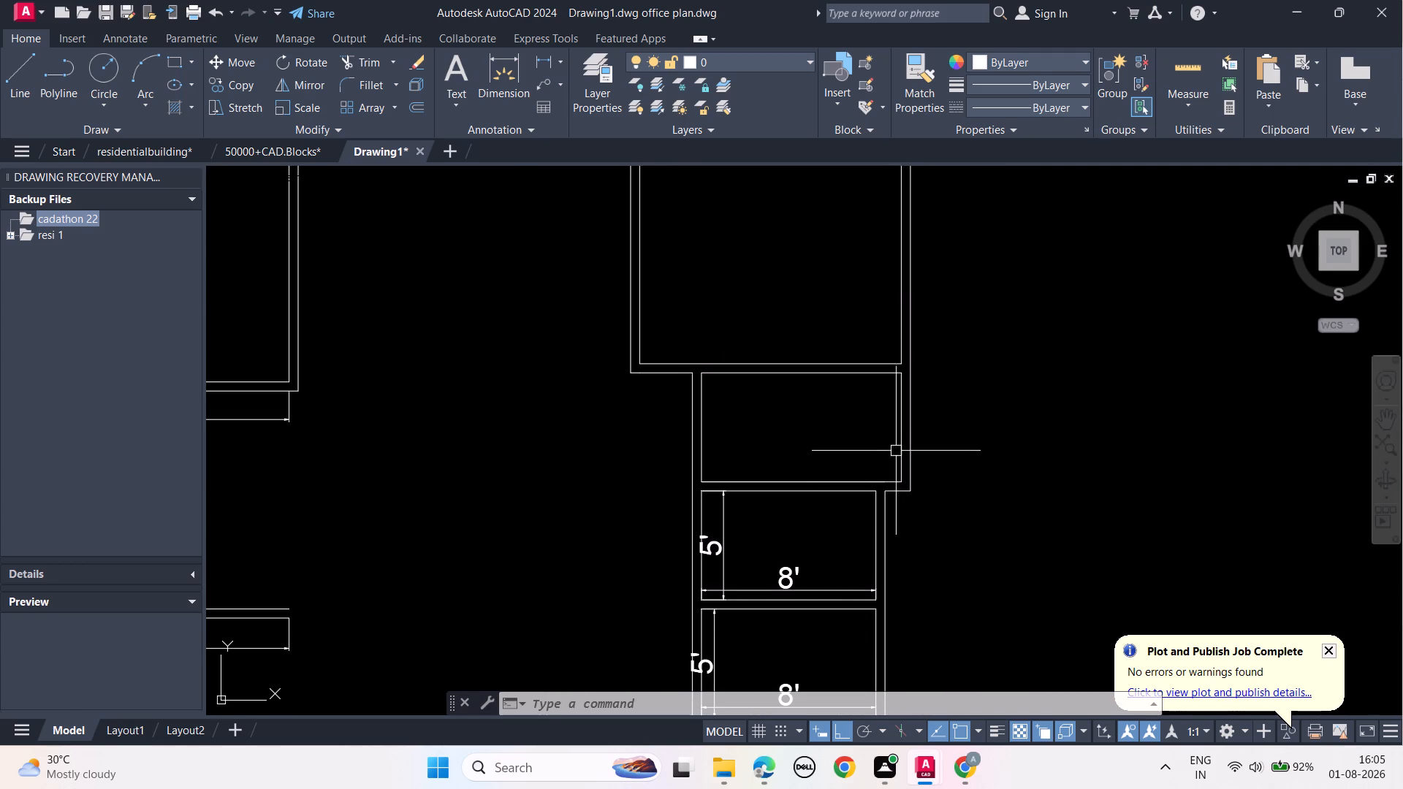
{"action": "scroll", "coordinate": [905, 503], "scroll_direction": "up", "scroll_amount": 2}
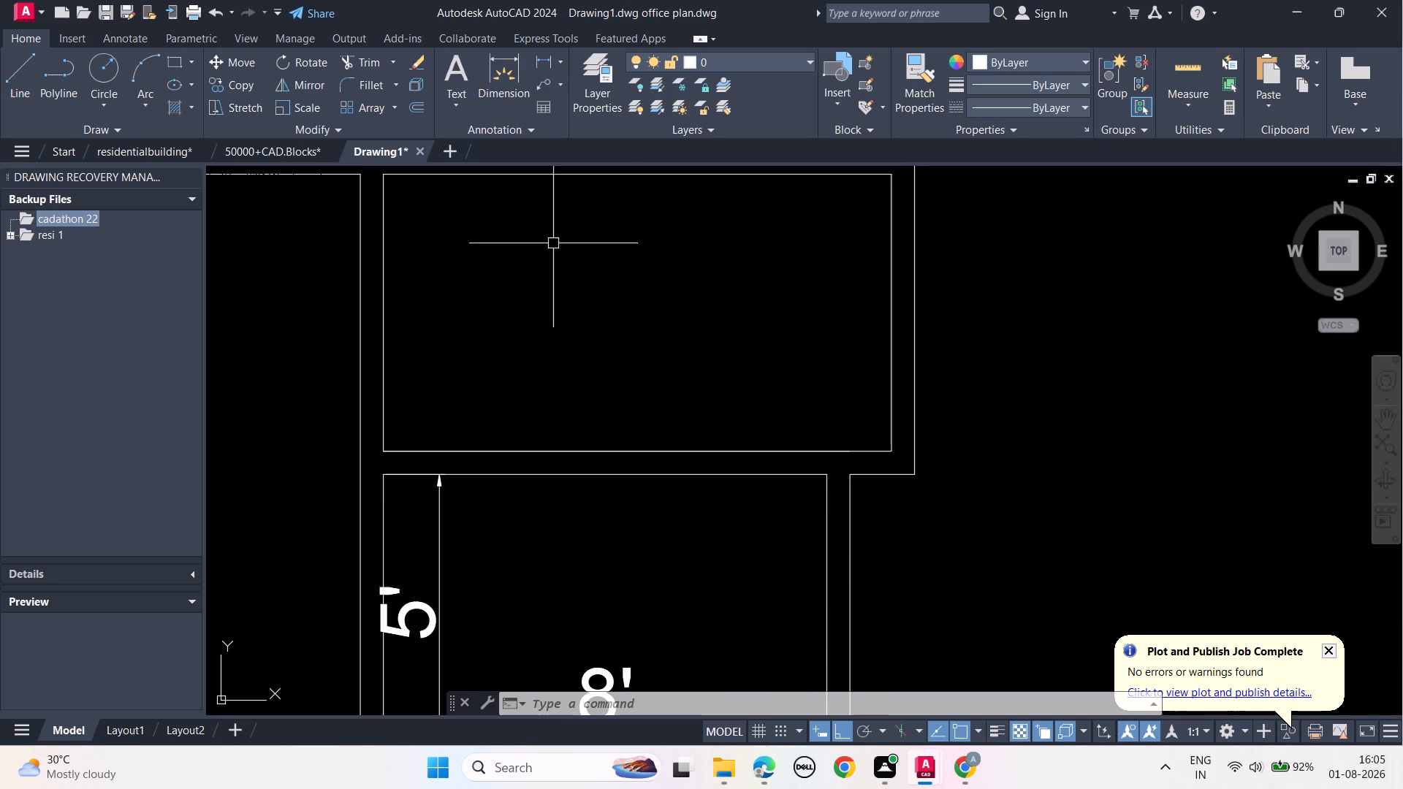
{"action": "left_click", "coordinate": [508, 70]}
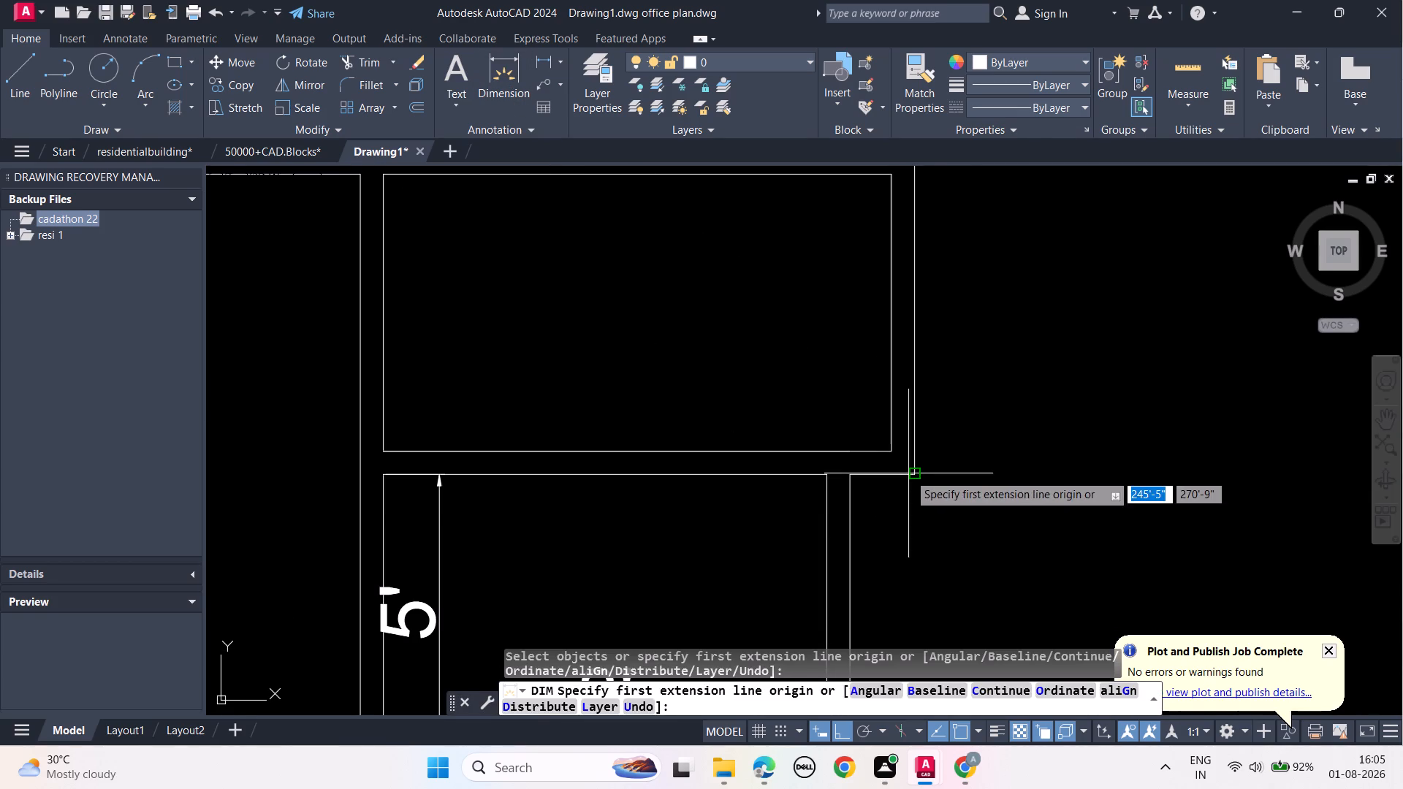
{"action": "left_click", "coordinate": [908, 473]}
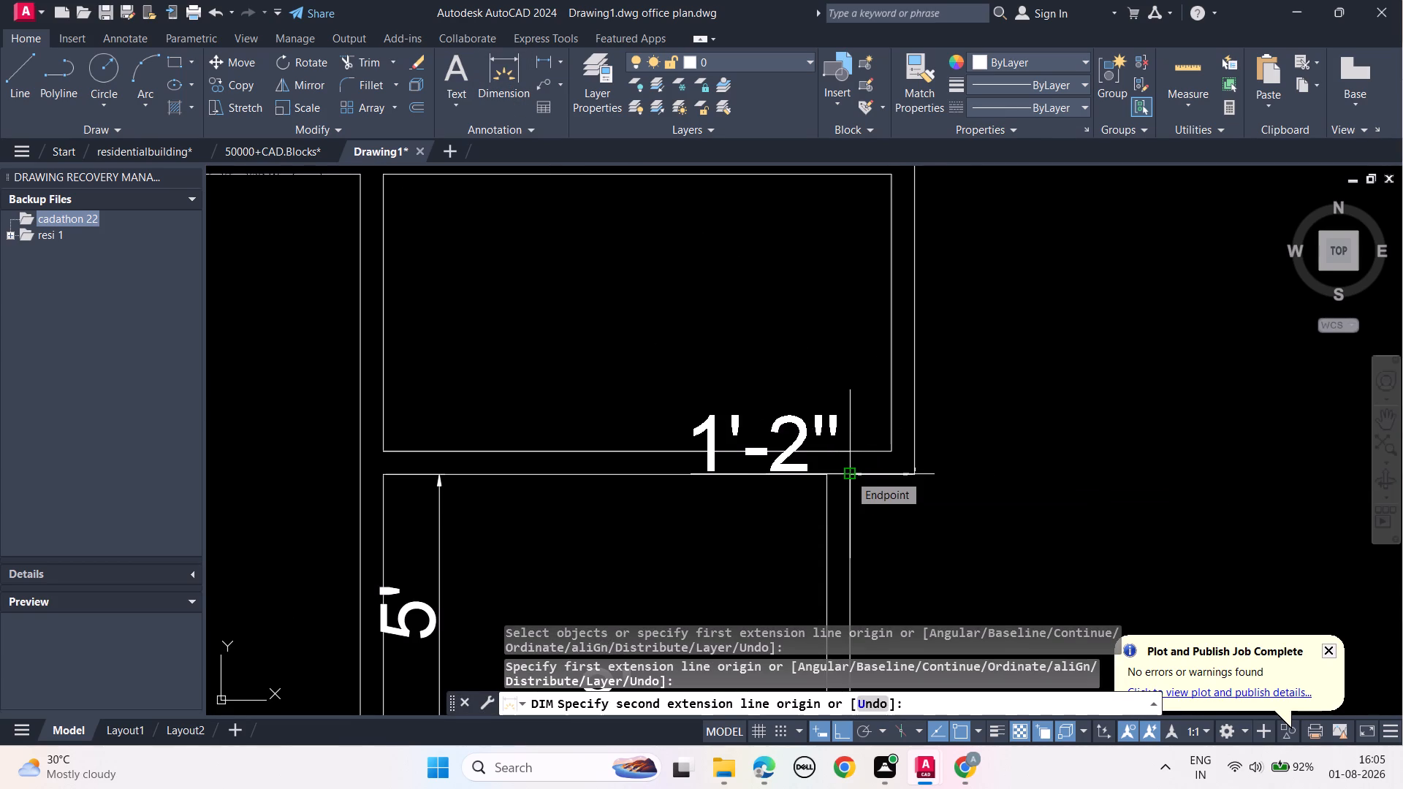
{"action": "scroll", "coordinate": [849, 476], "scroll_direction": "up", "scroll_amount": 3}
{"action": "left_click", "coordinate": [846, 479]}
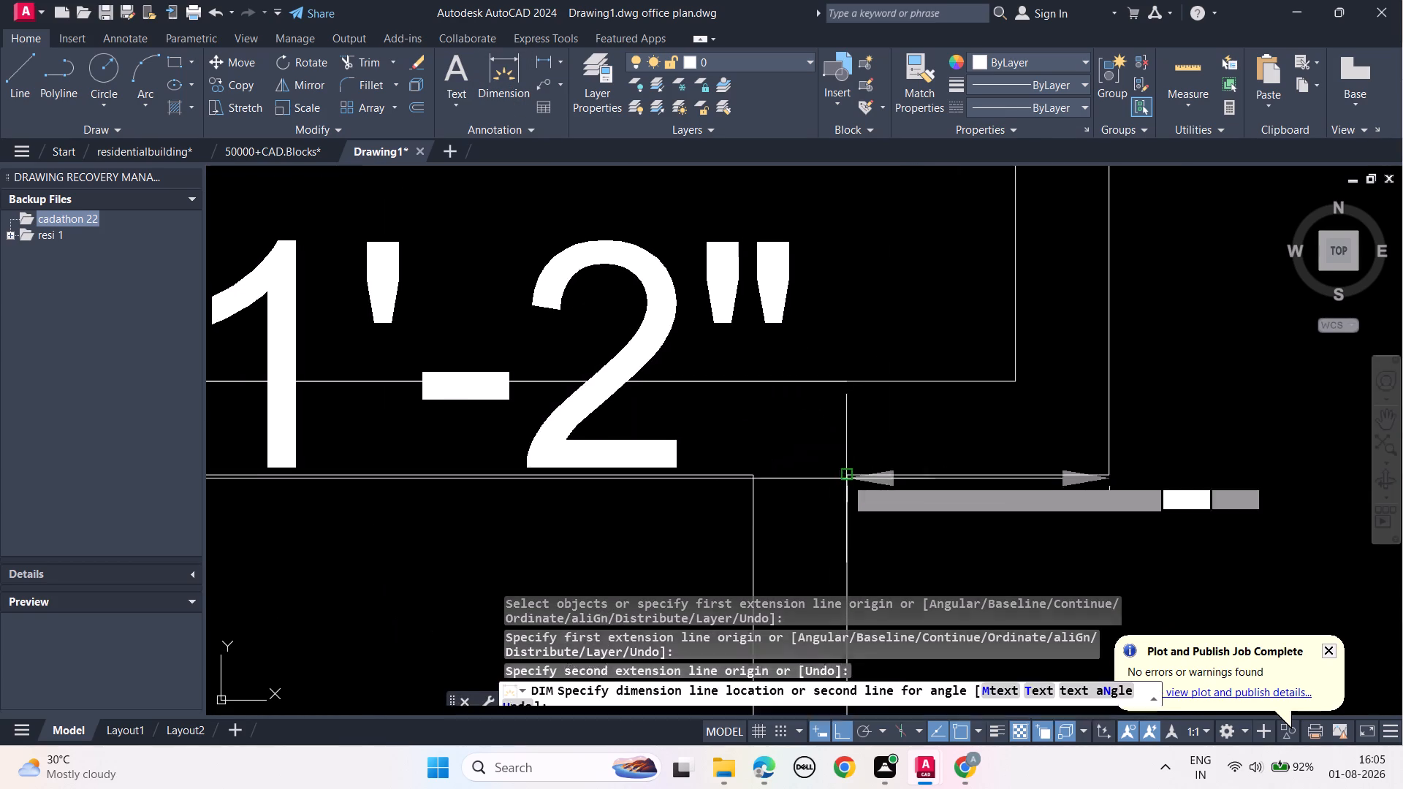
{"action": "left_click", "coordinate": [897, 519]}
{"action": "scroll", "coordinate": [898, 519], "scroll_direction": "down", "scroll_amount": 4}
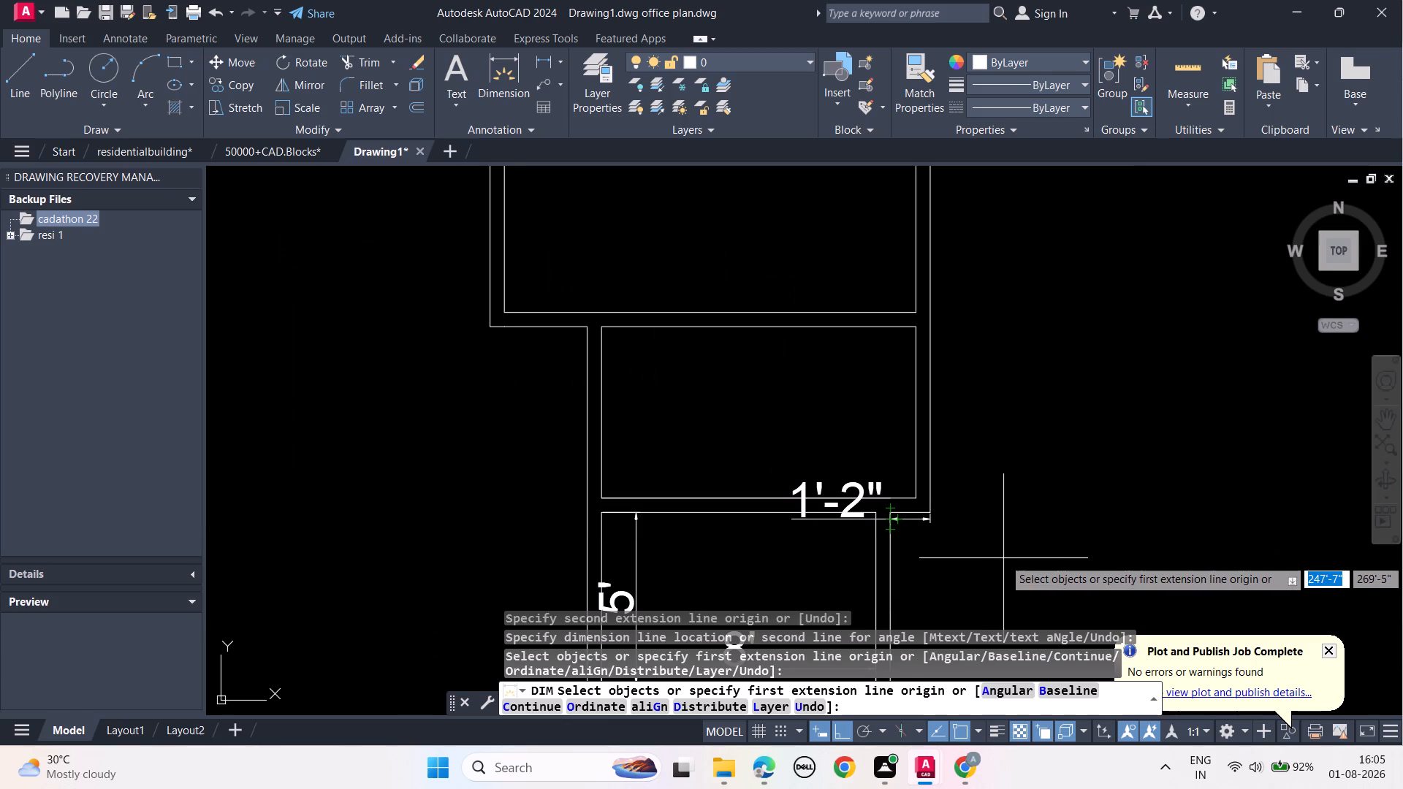
{"action": "key", "text": "Escape"}
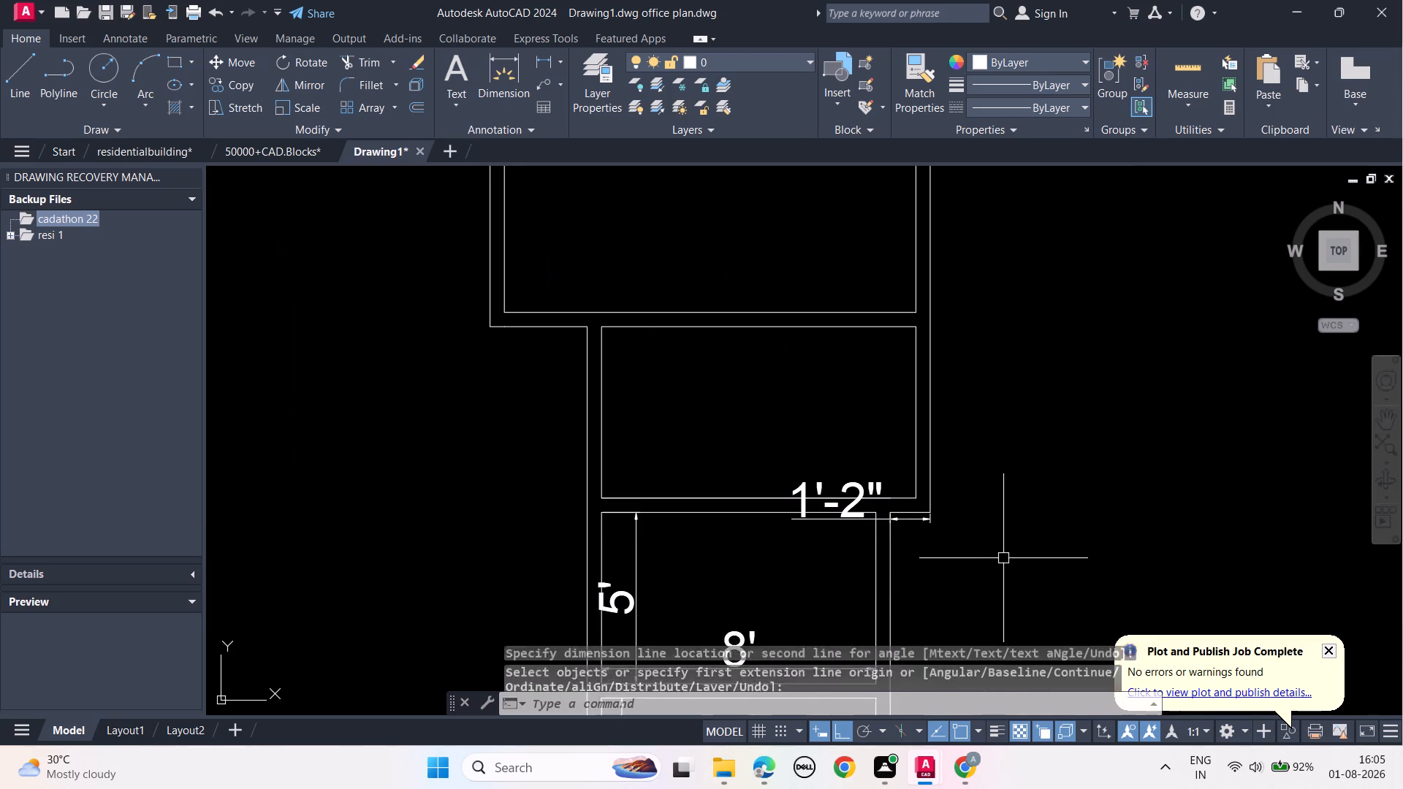
{"action": "key", "text": "Escape"}
{"action": "key", "text": "Escape"}
{"action": "left_click", "coordinate": [855, 500]}
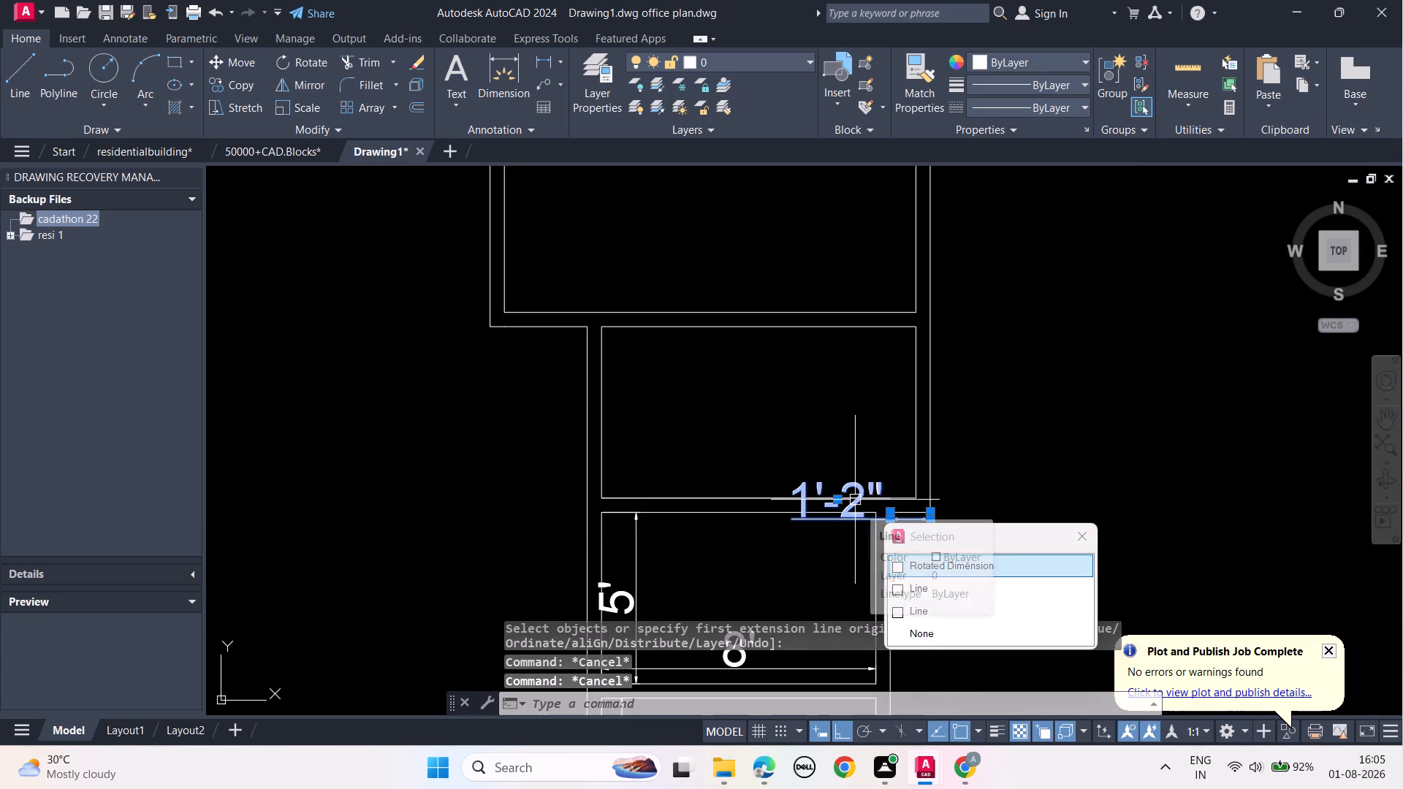
{"action": "key", "text": "Escape"}
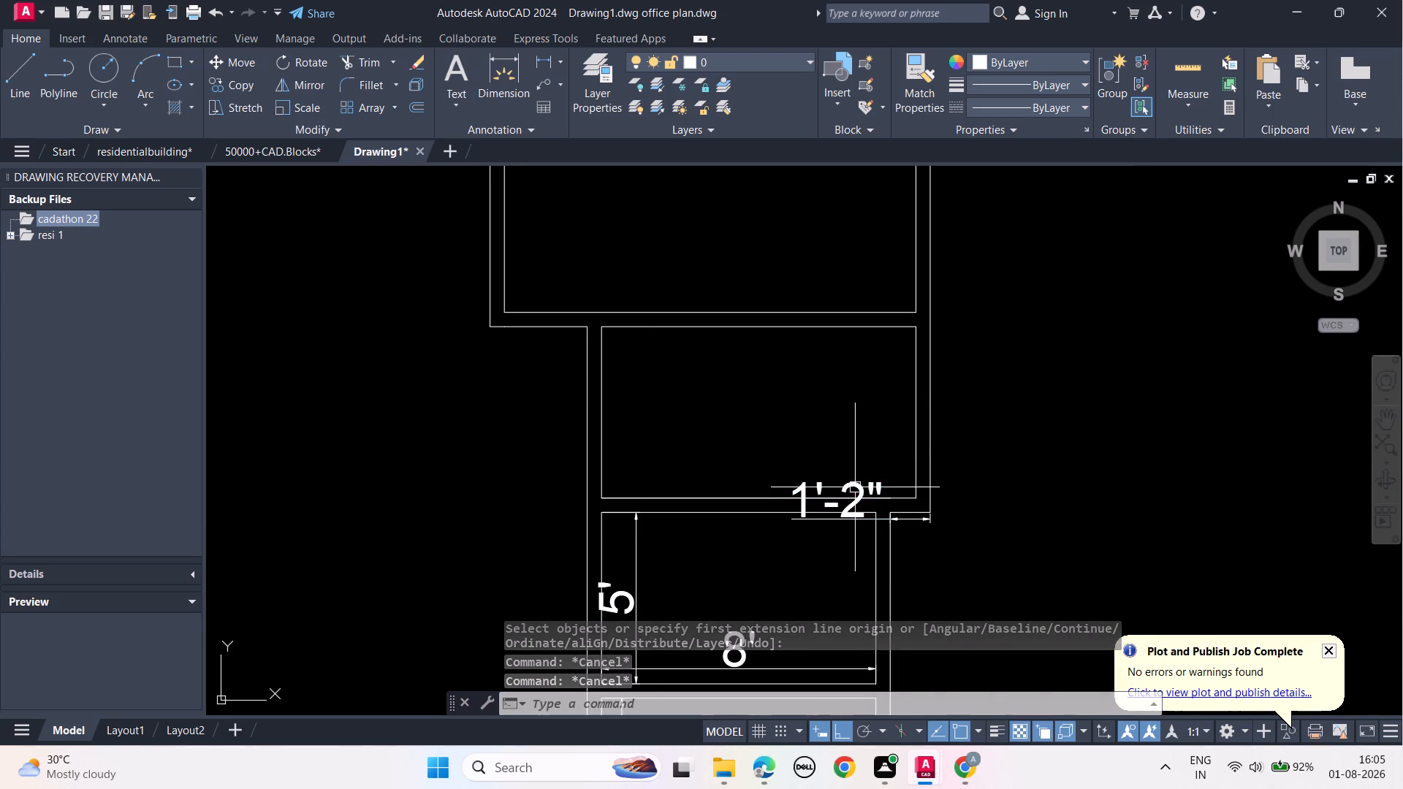
Delete the dimension on the short horizontal outer-wall offset above the three equal small rooms.
{"action": "left_click", "coordinate": [855, 487]}
{"action": "key", "text": "Delete"}
{"action": "scroll", "coordinate": [928, 540], "scroll_direction": "up", "scroll_amount": 1}
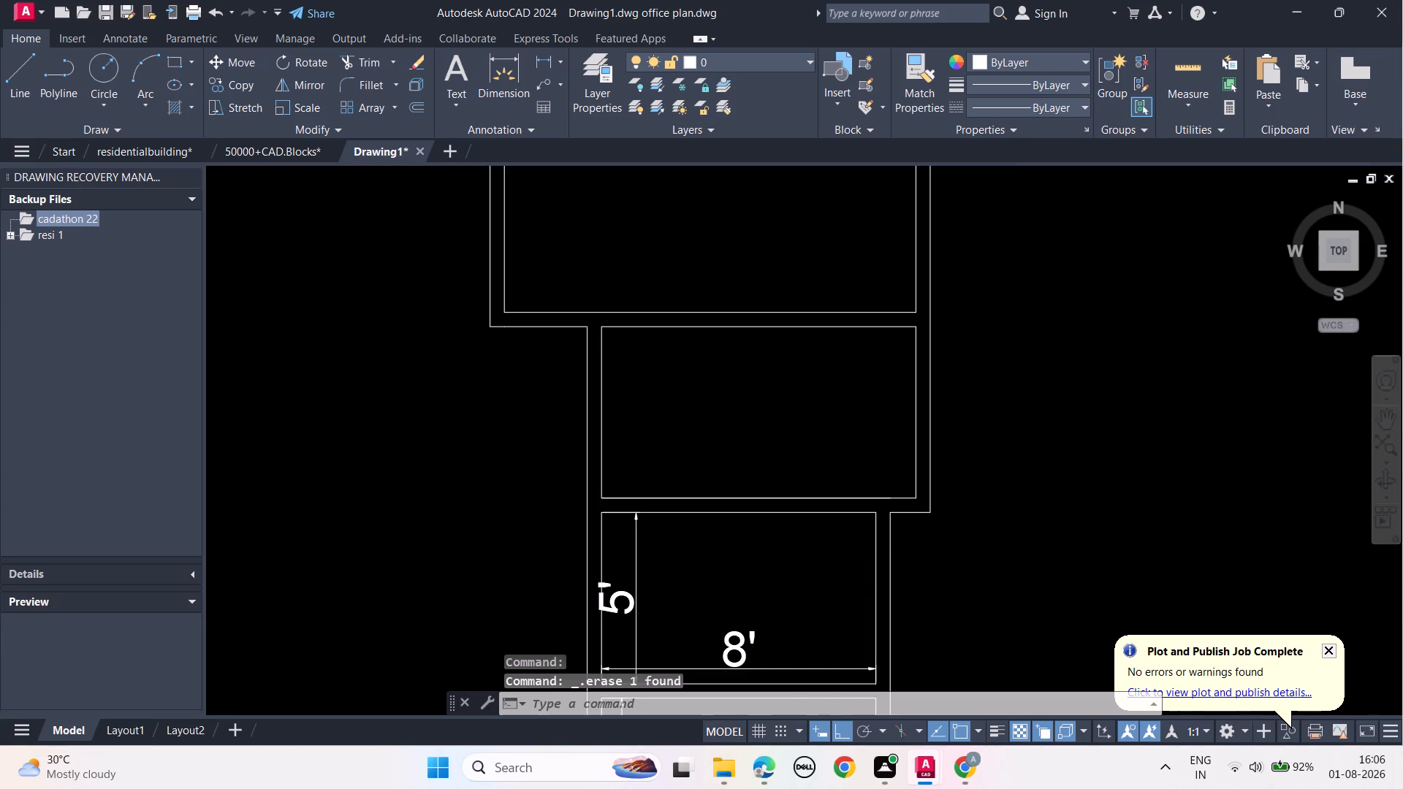
{"action": "scroll", "coordinate": [928, 540], "scroll_direction": "up", "scroll_amount": 1}
{"action": "key", "text": "Escape"}
{"action": "key", "text": "Escape"}
{"action": "key", "text": "Escape"}
{"action": "key", "text": "Escape"}
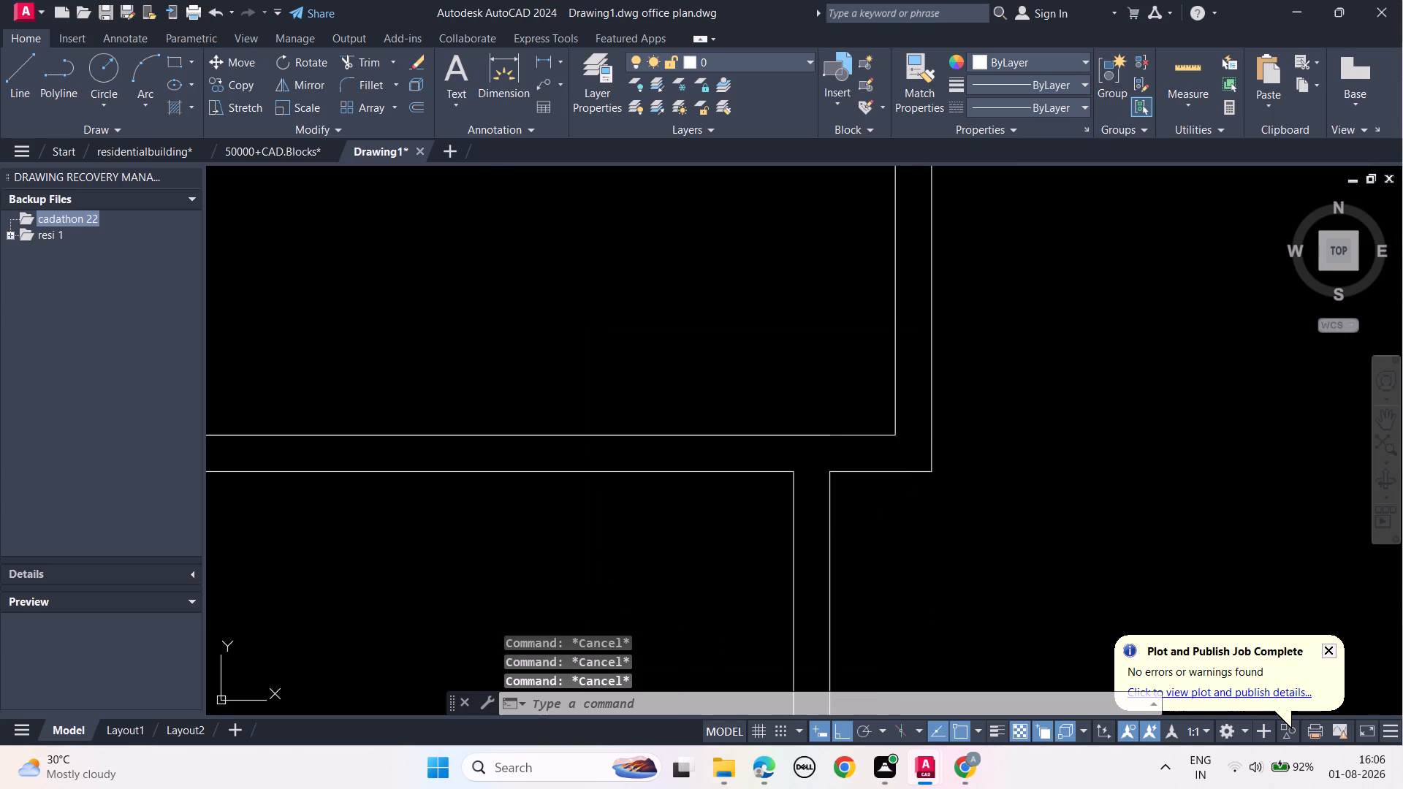
{"action": "key", "text": "Escape"}
{"action": "key", "text": "Escape"}
Examine the outer-wall offset where the wider room steps out above the three equal small rooms.
{"action": "scroll", "coordinate": [930, 531], "scroll_direction": "down", "scroll_amount": 2}
{"action": "middle_click_drag", "start_coordinate": [931, 536], "coordinate": [902, 620]}
{"action": "scroll", "coordinate": [905, 601], "scroll_direction": "down", "scroll_amount": 2}
{"action": "middle_click_drag", "start_coordinate": [983, 552], "coordinate": [997, 481]}
{"action": "scroll", "coordinate": [997, 481], "scroll_direction": "up", "scroll_amount": 2}
{"action": "middle_click_drag", "start_coordinate": [876, 560], "coordinate": [901, 538]}
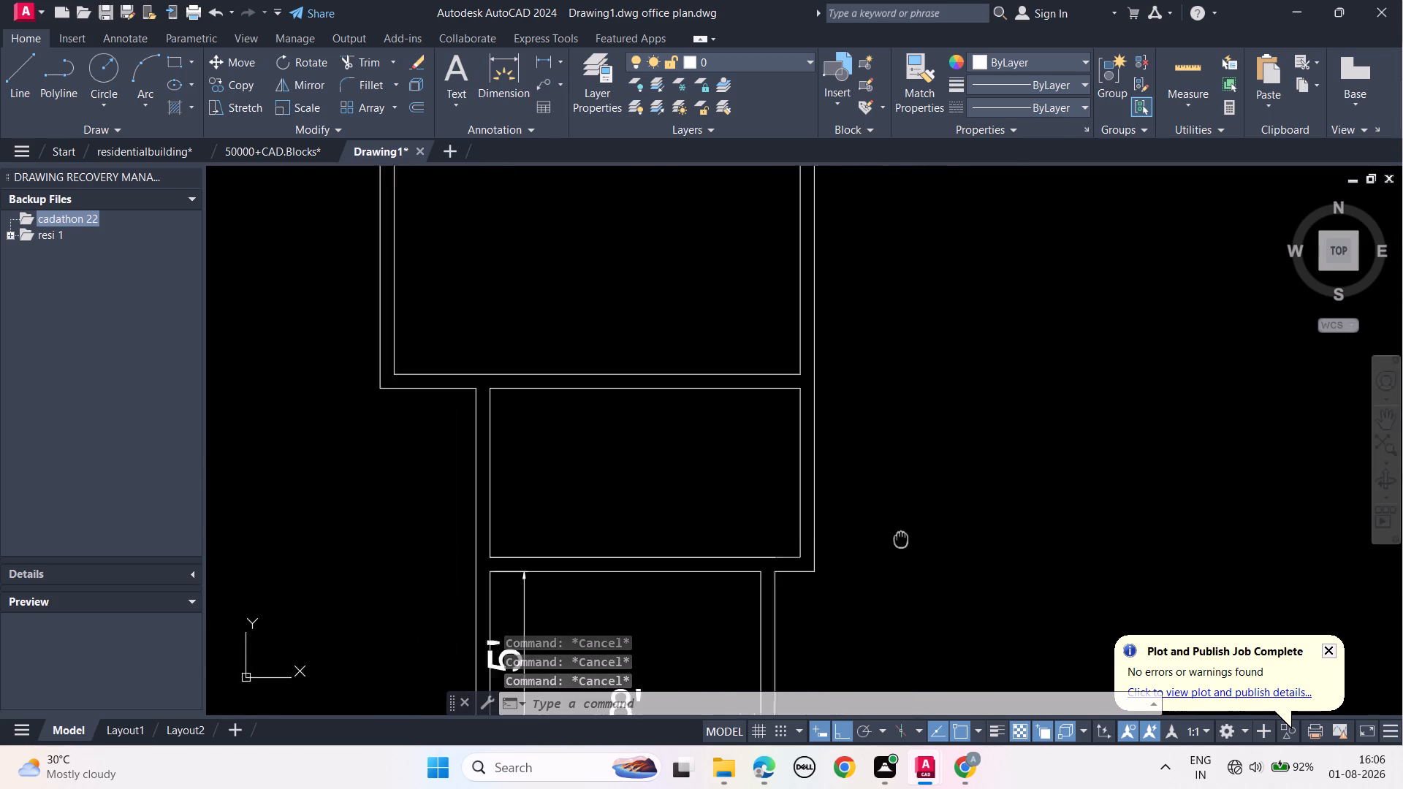
{"action": "middle_click_drag", "start_coordinate": [901, 538], "coordinate": [1012, 476]}
{"action": "scroll", "coordinate": [1012, 476], "scroll_direction": "up", "scroll_amount": 1}
{"action": "scroll", "coordinate": [1016, 476], "scroll_direction": "down", "scroll_amount": 1}
{"action": "middle_click_drag", "start_coordinate": [1016, 518], "coordinate": [1067, 479]}
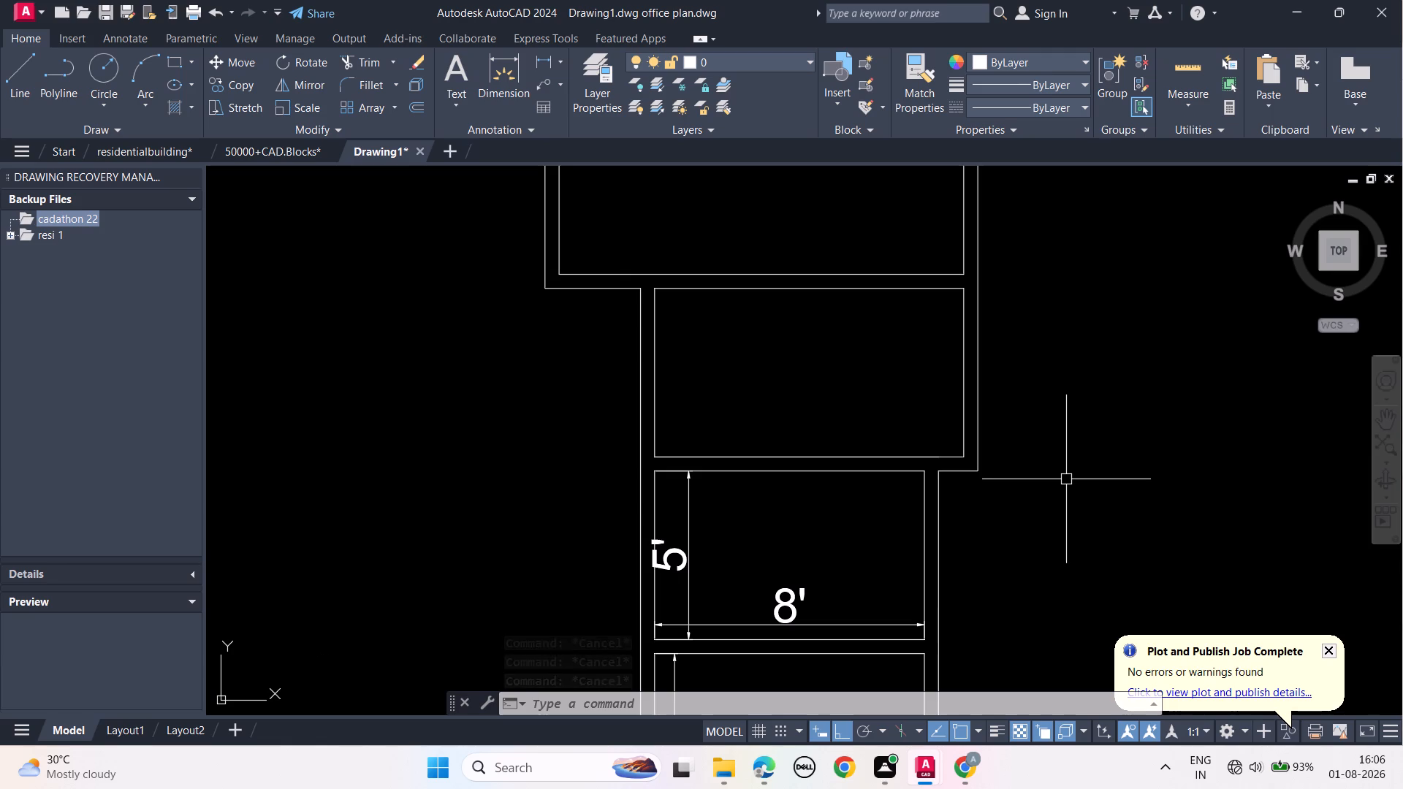
{"action": "middle_click_drag", "start_coordinate": [989, 527], "coordinate": [989, 539]}
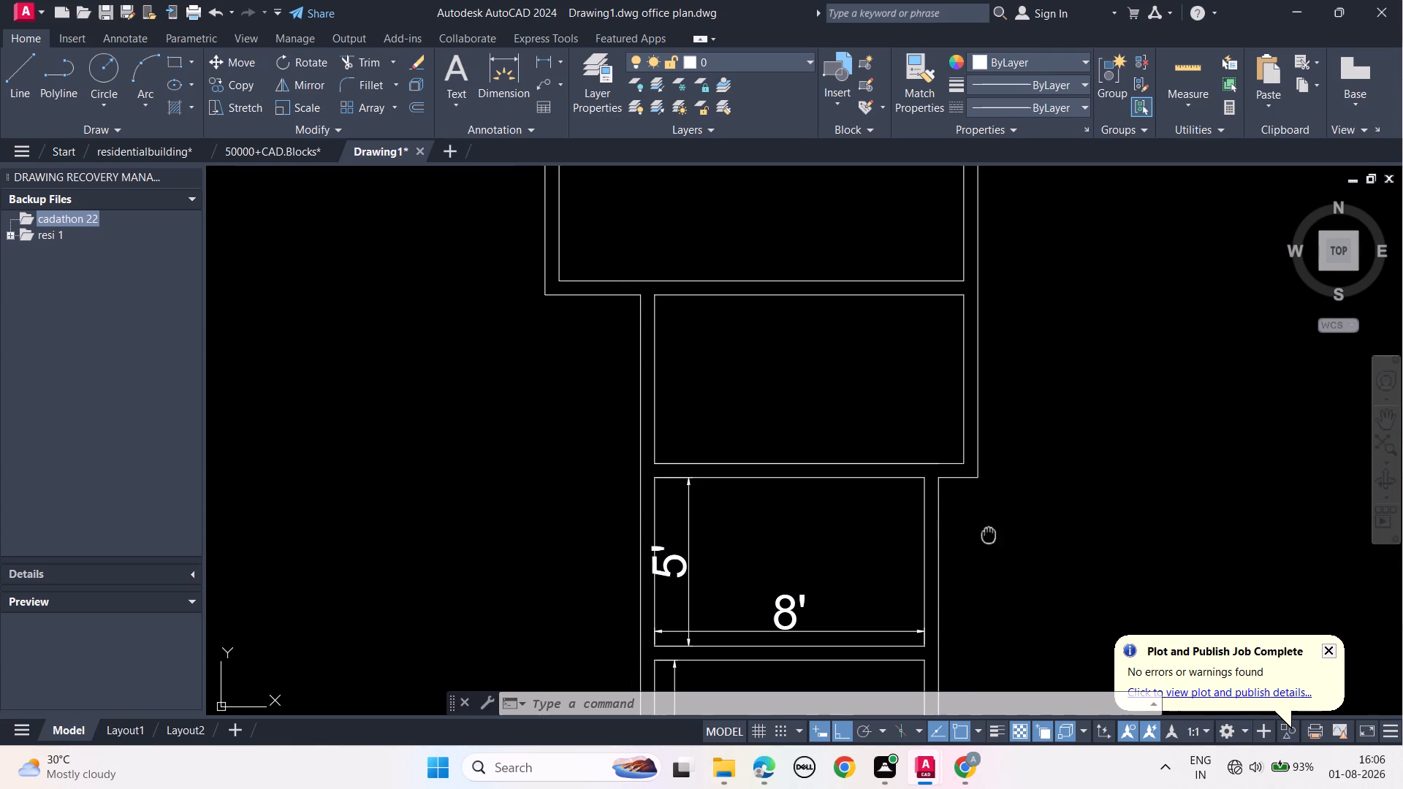
{"action": "middle_click_drag", "start_coordinate": [989, 539], "coordinate": [965, 617]}
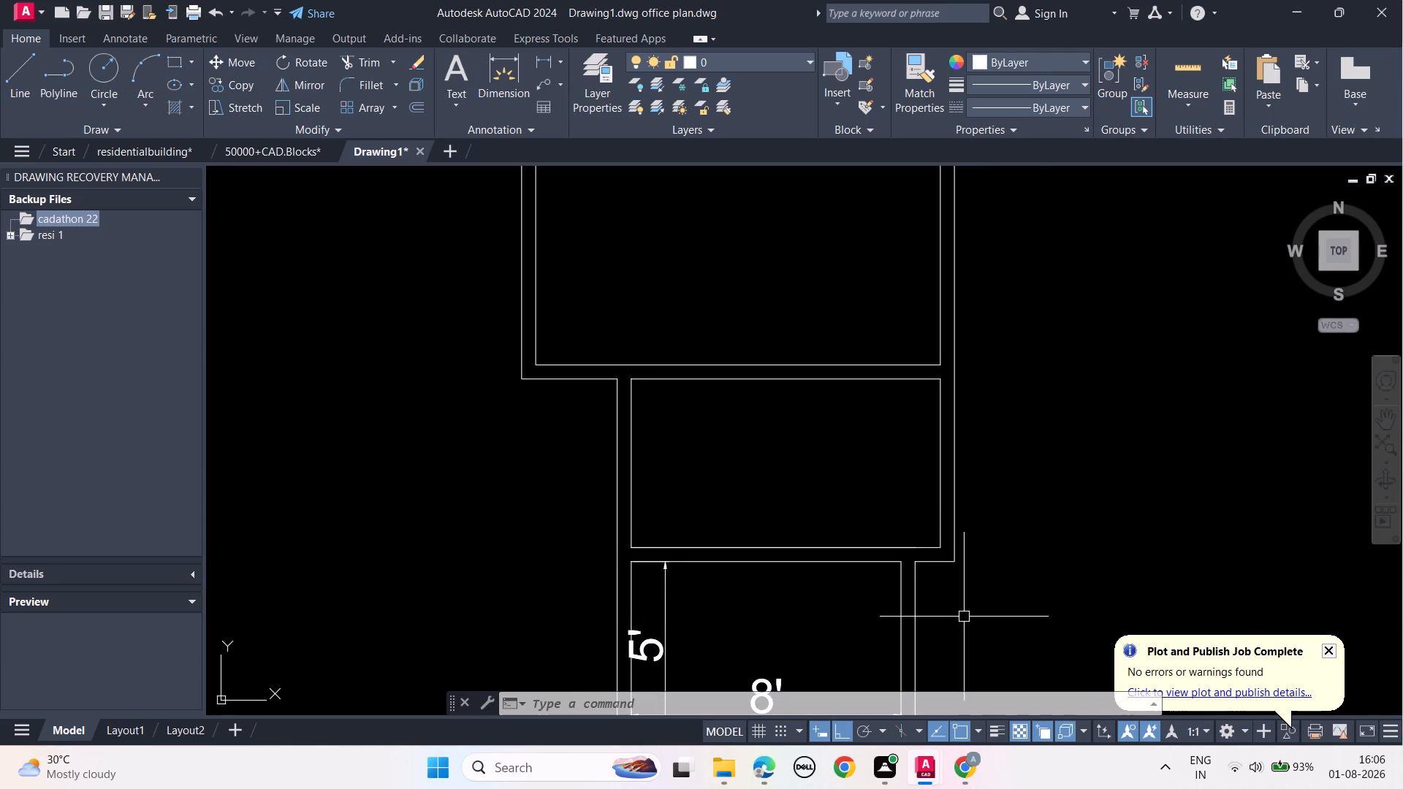
{"action": "middle_click_drag", "start_coordinate": [964, 611], "coordinate": [984, 502]}
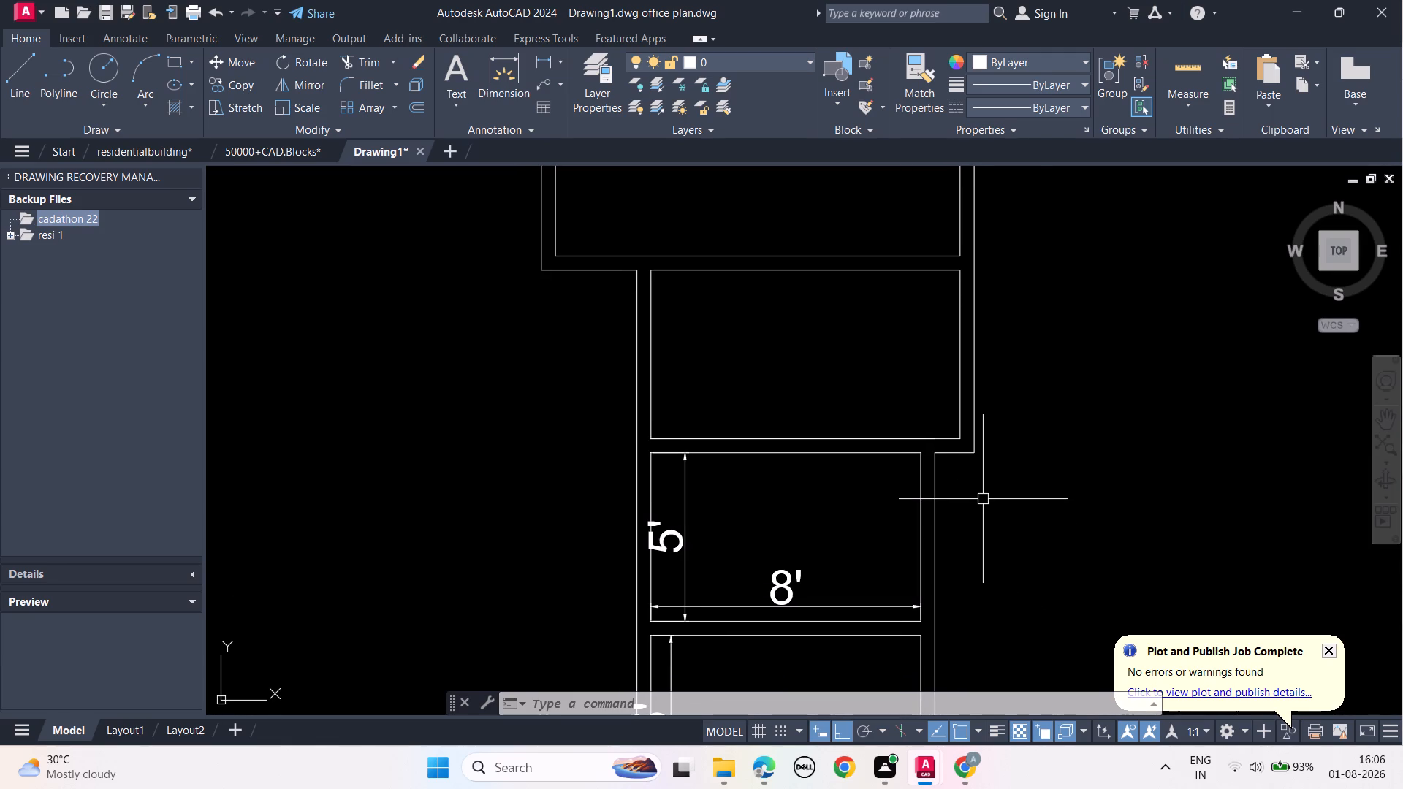
{"action": "middle_click_drag", "start_coordinate": [1052, 487], "coordinate": [1029, 592]}
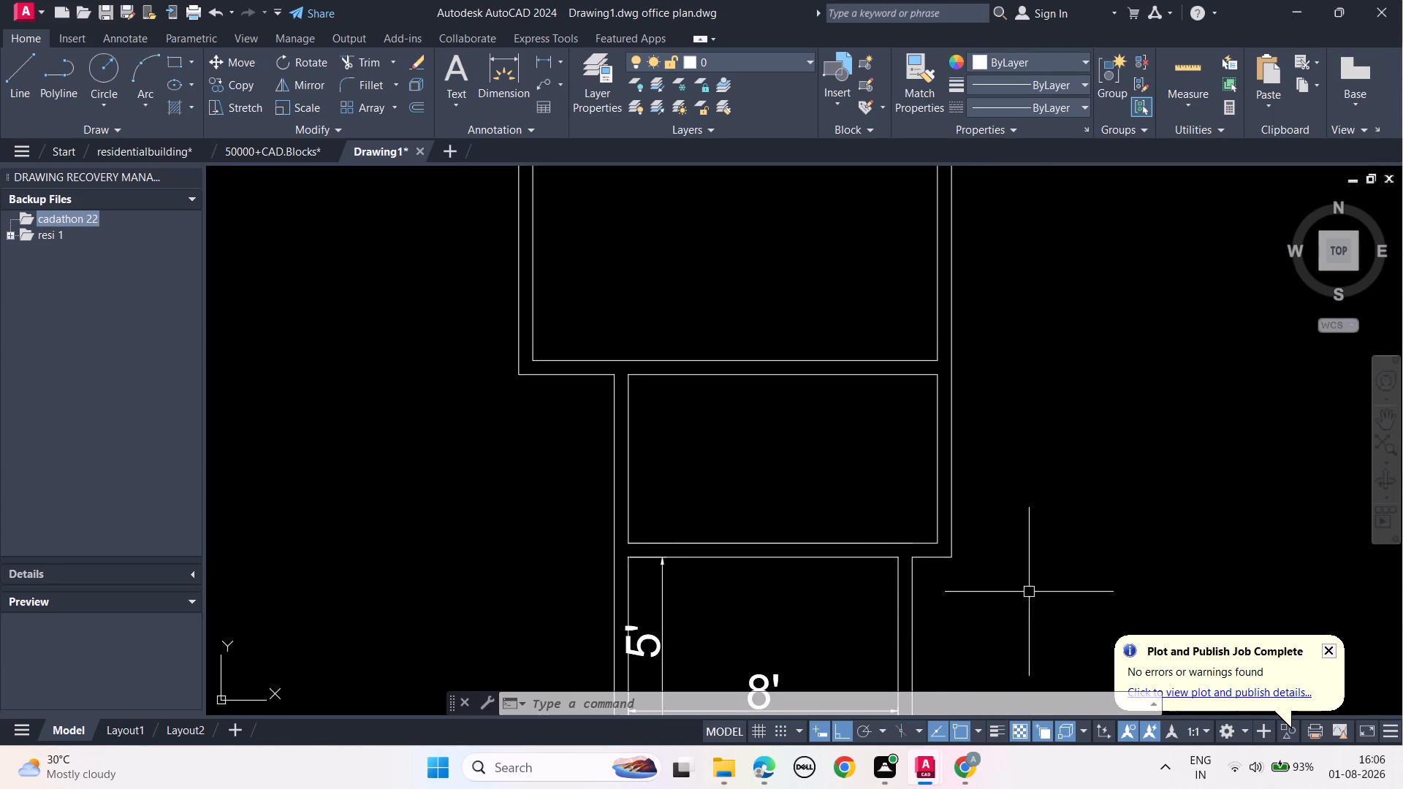
{"action": "scroll", "coordinate": [952, 564], "scroll_direction": "up", "scroll_amount": 2}
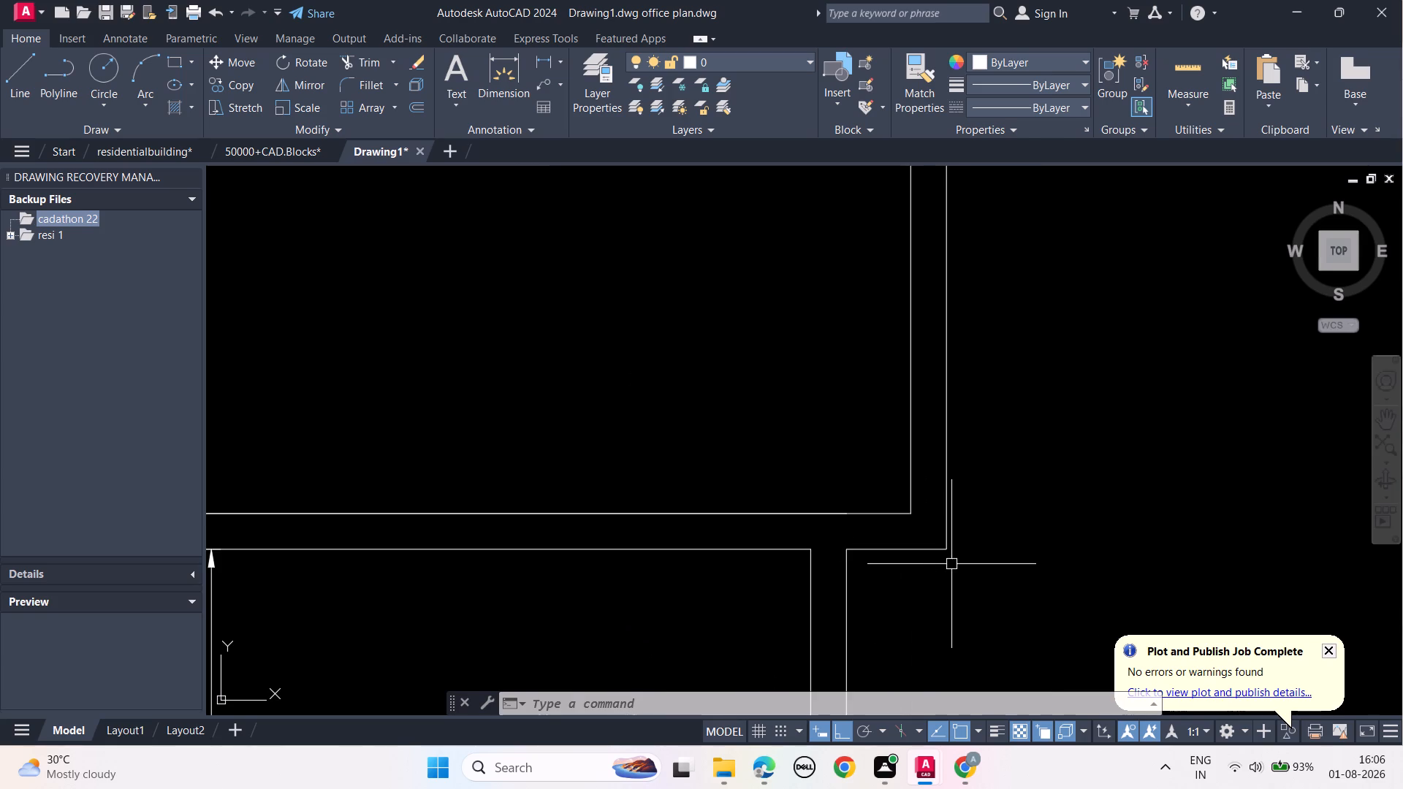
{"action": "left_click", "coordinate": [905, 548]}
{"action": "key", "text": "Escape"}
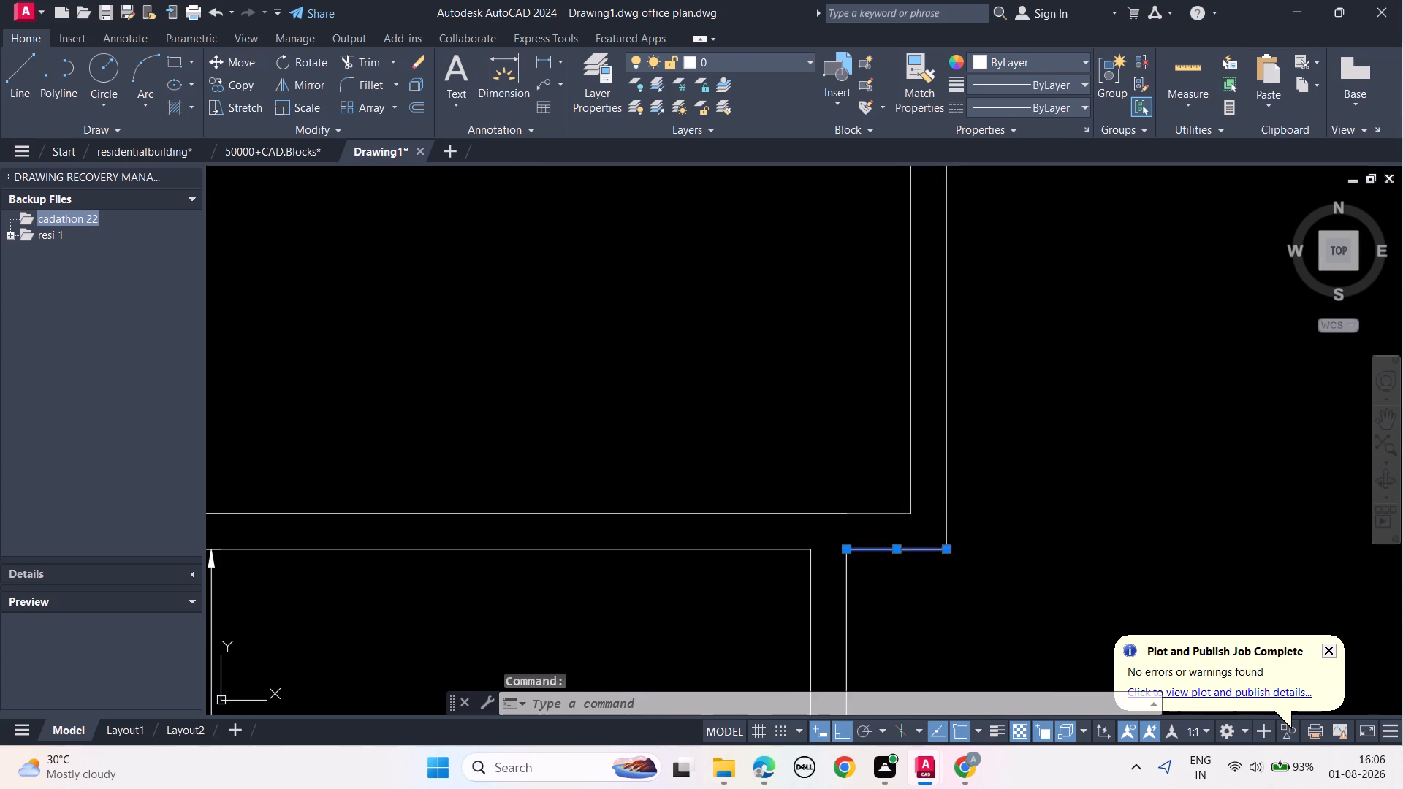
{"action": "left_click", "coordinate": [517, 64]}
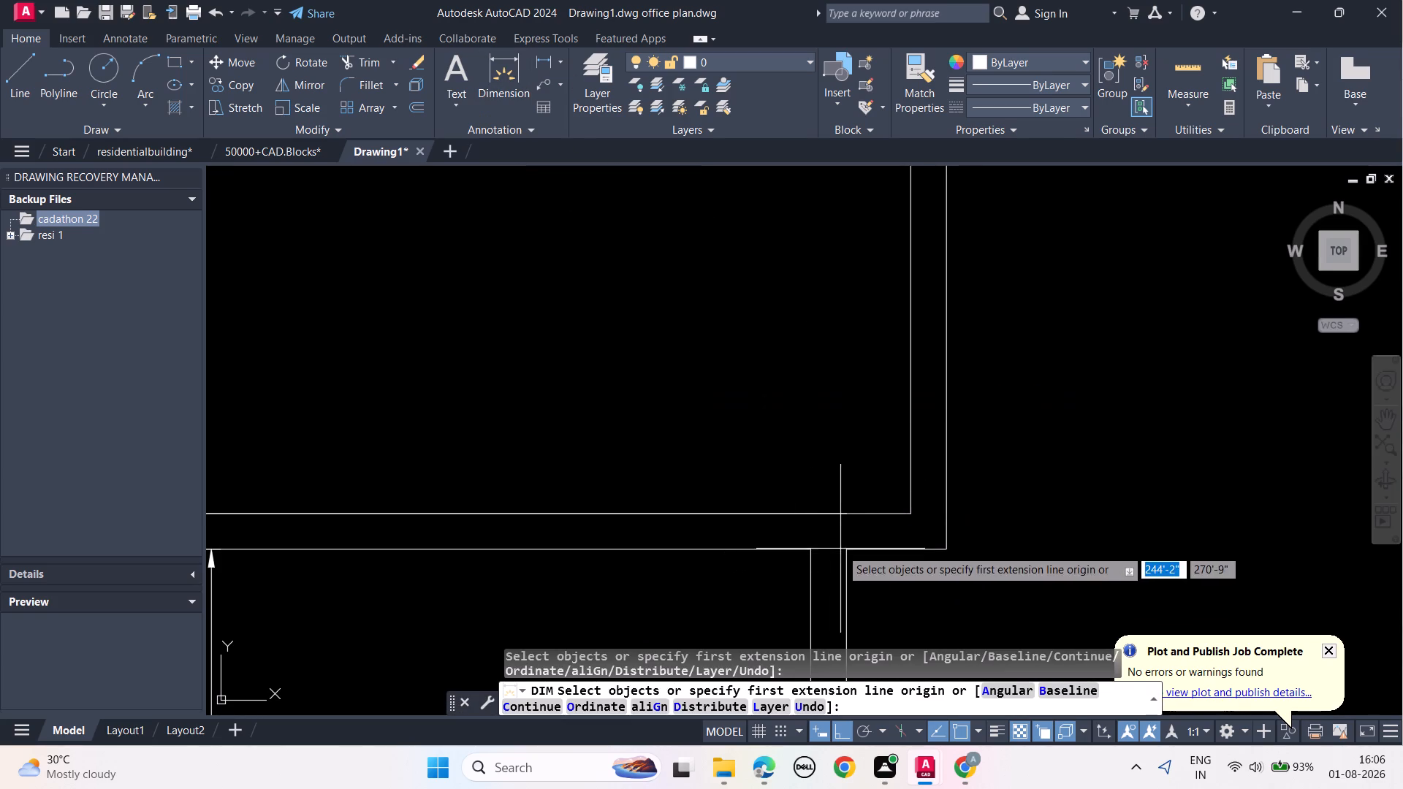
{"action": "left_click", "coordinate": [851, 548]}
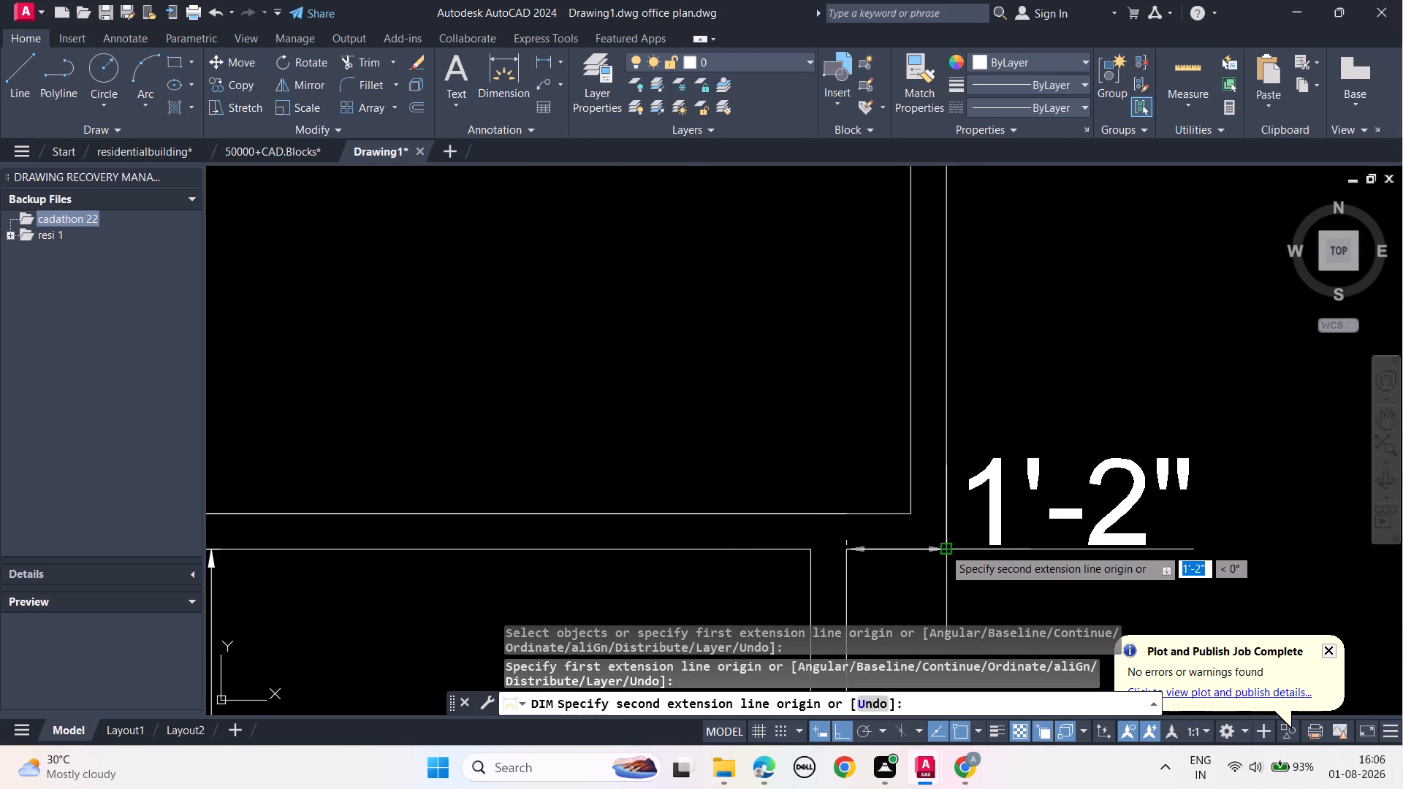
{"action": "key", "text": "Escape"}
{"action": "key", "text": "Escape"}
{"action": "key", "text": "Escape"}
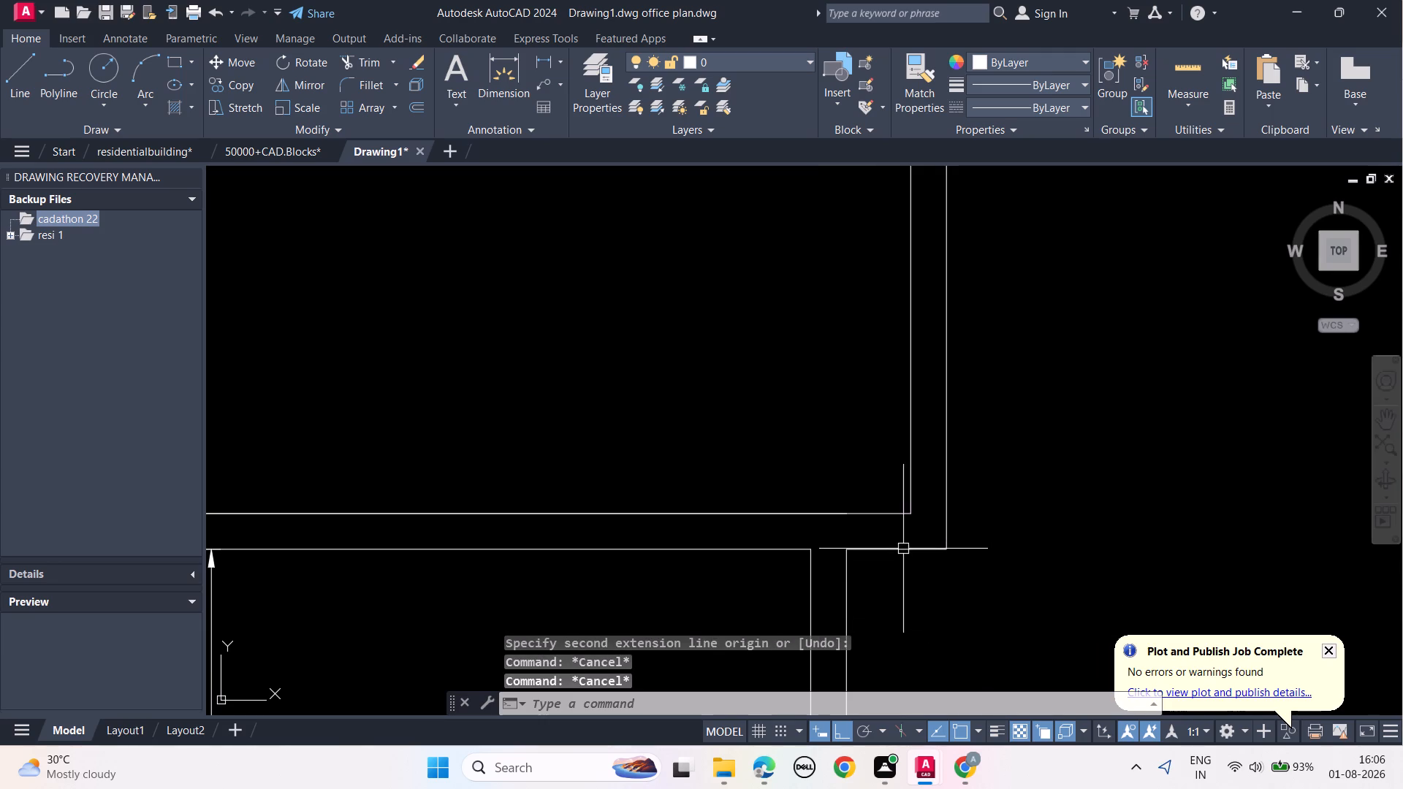
Replace the short horizontal outer-wall offset line above the three equal small rooms with a 2' line starting from the small rooms' outer wall.
{"action": "left_click", "coordinate": [903, 549]}
{"action": "key", "text": "Delete"}
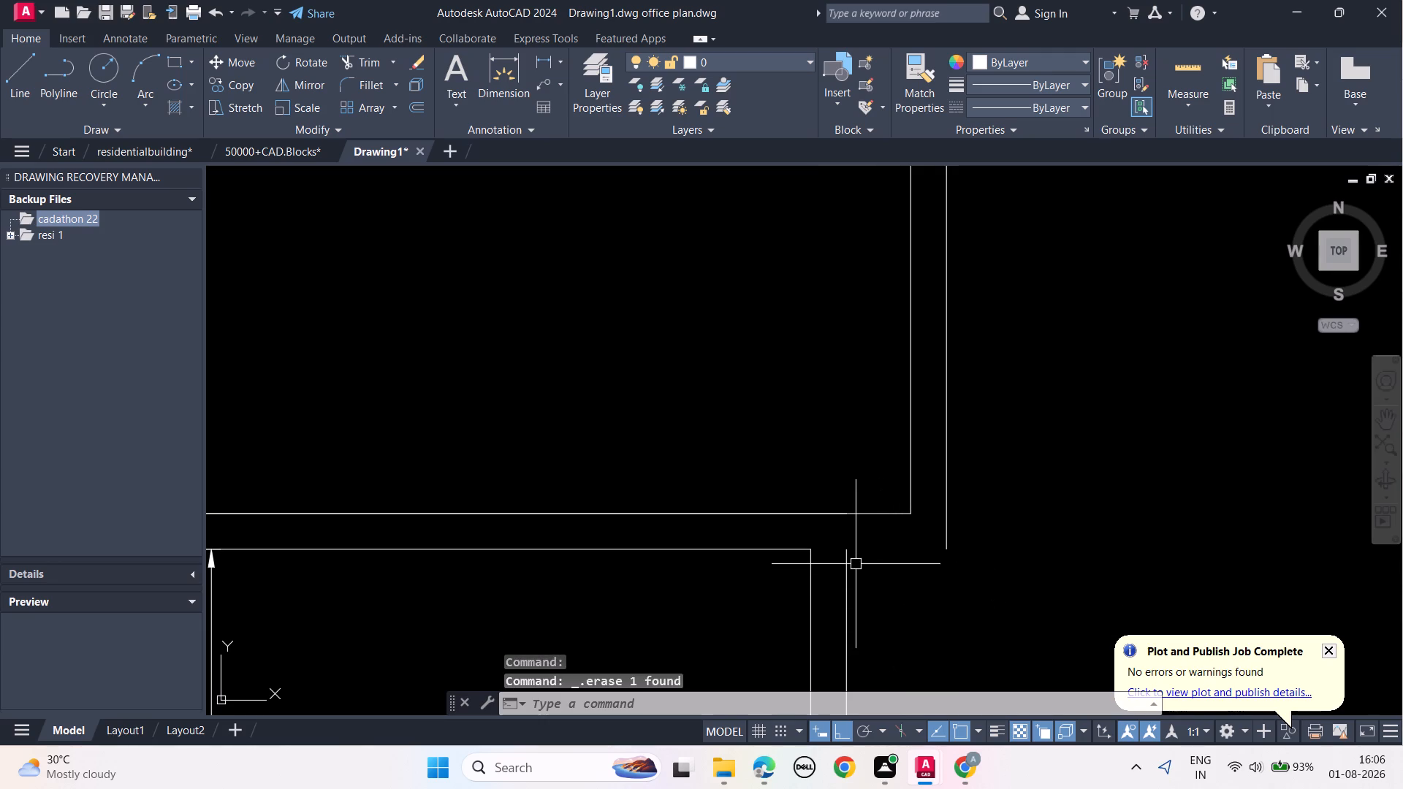
{"action": "type", "text": "L"}
{"action": "key", "text": "space"}
{"action": "left_click", "coordinate": [851, 549]}
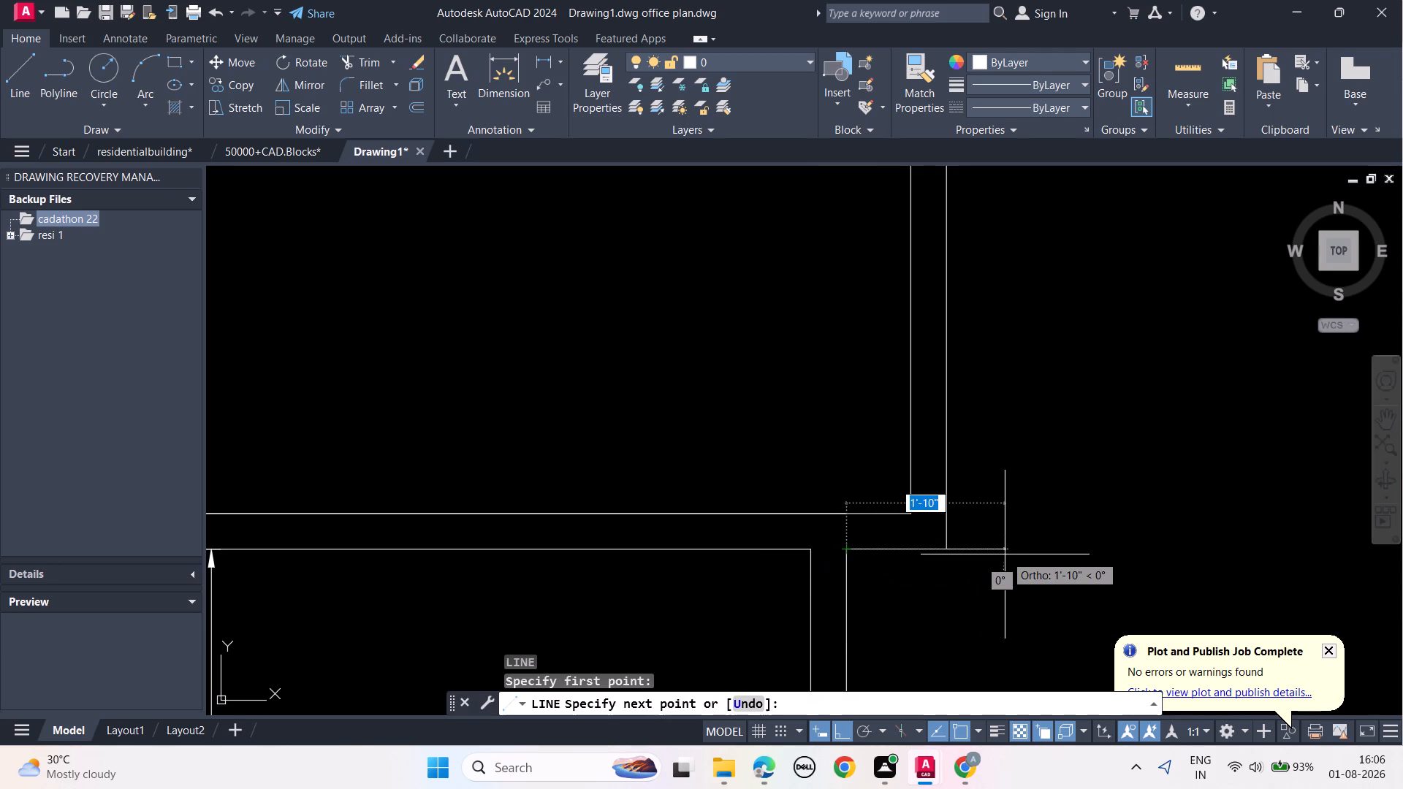
{"action": "type", "text": "2'"}
{"action": "key", "text": "Return"}
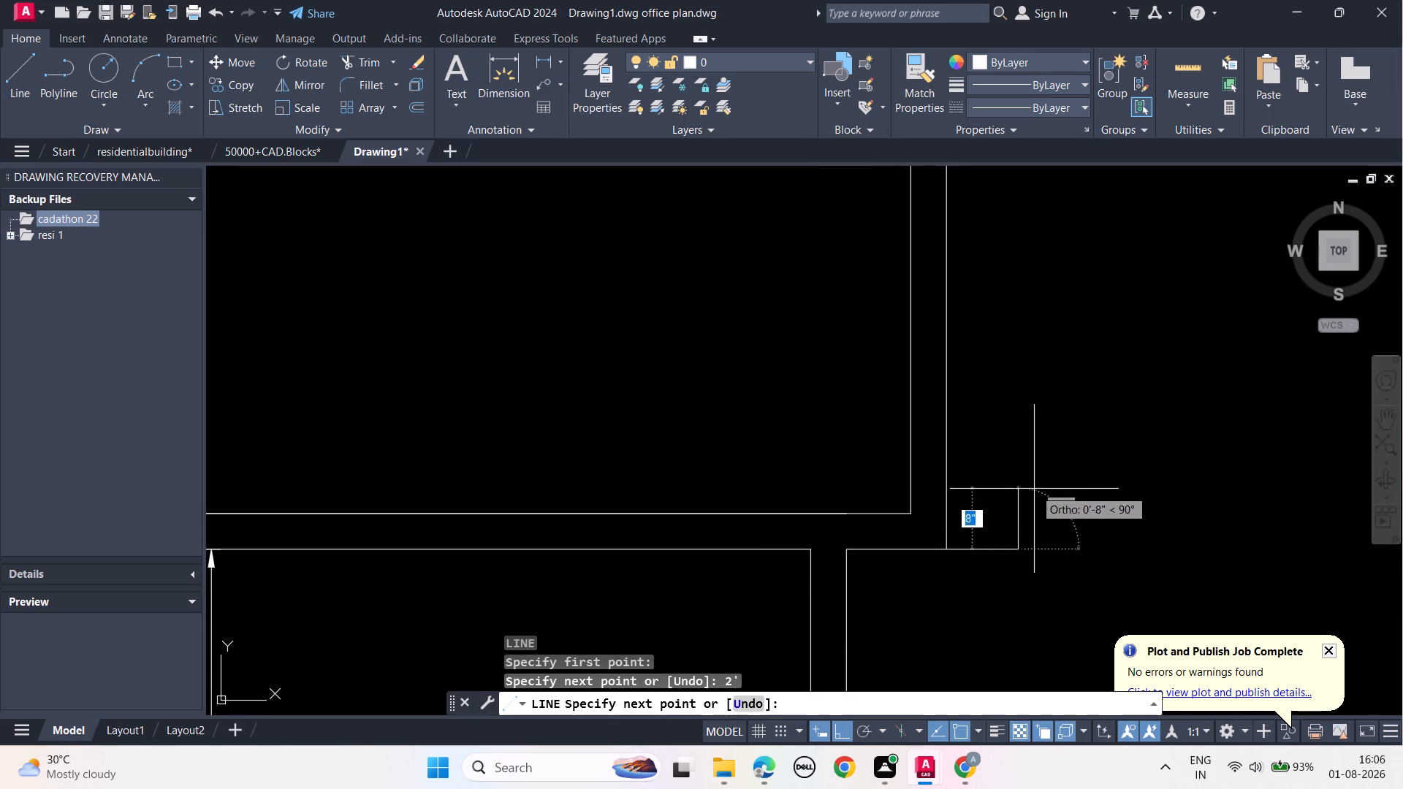
{"action": "key", "text": "Escape"}
{"action": "key", "text": "Escape"}
{"action": "key", "text": "Escape"}
Delete the outer and inner right wall lines of the wider room just above the three equal small rooms.
{"action": "scroll", "coordinate": [966, 498], "scroll_direction": "down", "scroll_amount": 2}
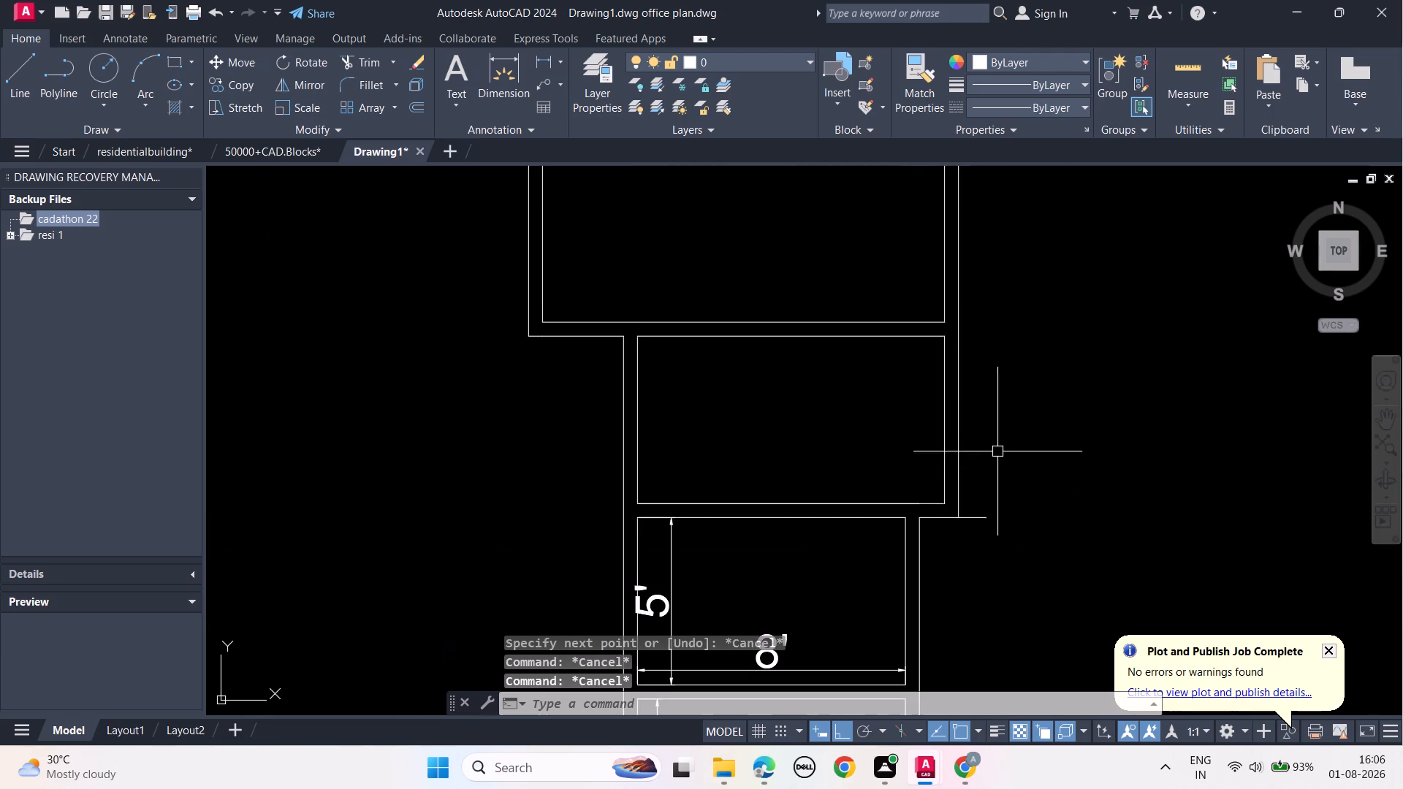
{"action": "middle_click_drag", "start_coordinate": [1001, 444], "coordinate": [962, 575]}
{"action": "scroll", "coordinate": [959, 568], "scroll_direction": "down", "scroll_amount": 1}
{"action": "middle_click_drag", "start_coordinate": [1010, 527], "coordinate": [1008, 533]}
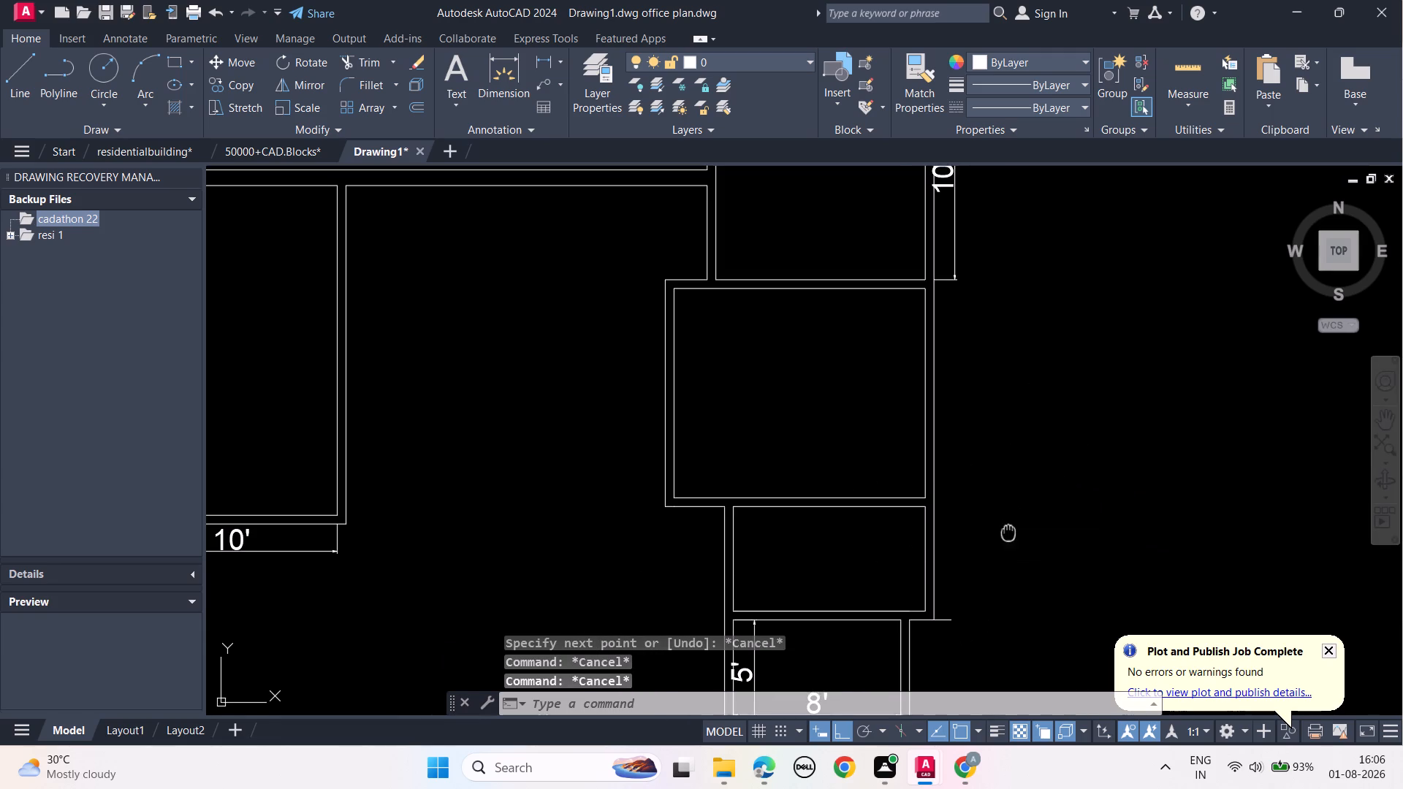
{"action": "middle_click_drag", "start_coordinate": [1008, 533], "coordinate": [948, 602]}
{"action": "scroll", "coordinate": [923, 586], "scroll_direction": "down", "scroll_amount": 1}
{"action": "middle_click_drag", "start_coordinate": [935, 573], "coordinate": [946, 527]}
{"action": "middle_click_drag", "start_coordinate": [973, 579], "coordinate": [981, 522]}
{"action": "scroll", "coordinate": [910, 532], "scroll_direction": "up", "scroll_amount": 2}
{"action": "middle_click_drag", "start_coordinate": [987, 550], "coordinate": [1005, 503]}
{"action": "scroll", "coordinate": [1000, 531], "scroll_direction": "up", "scroll_amount": 1}
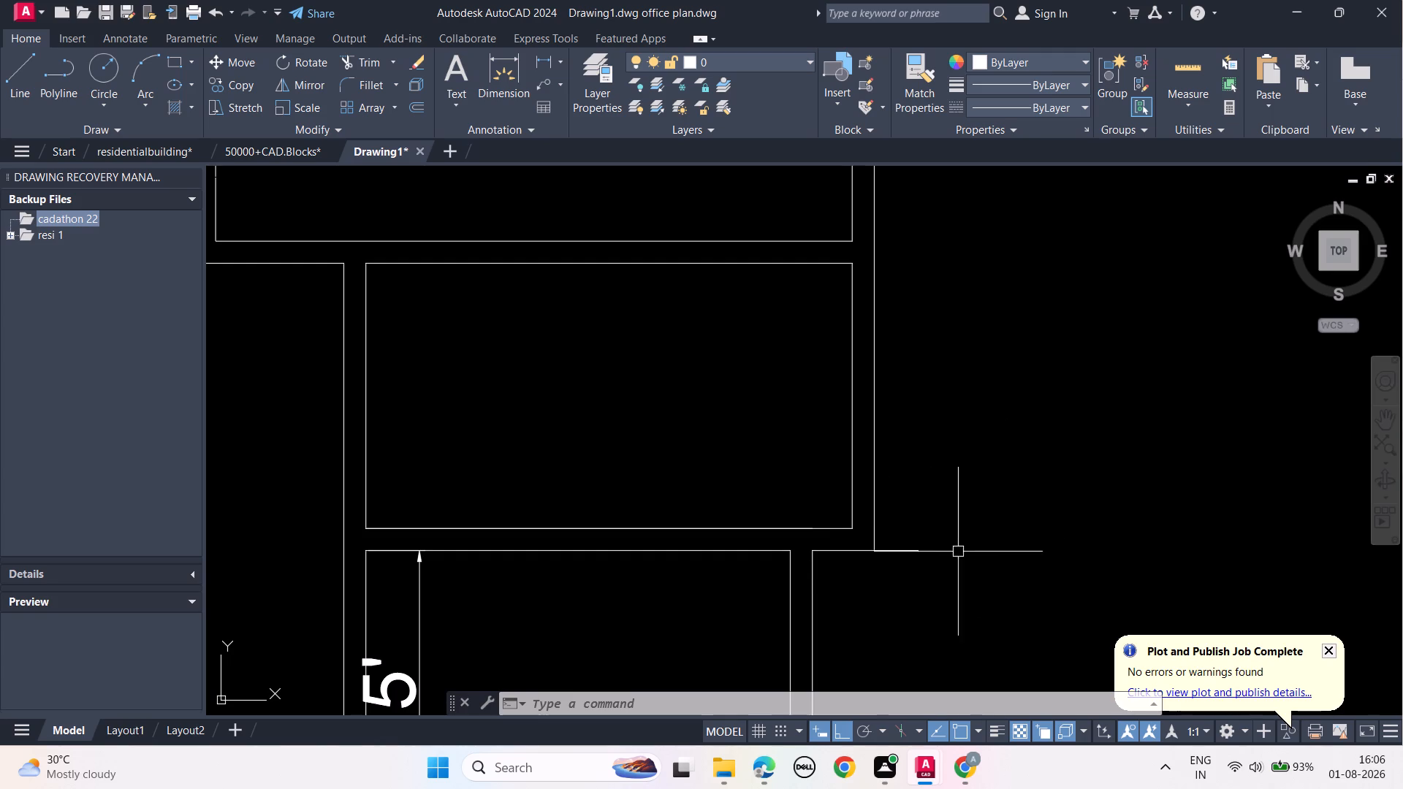
{"action": "left_click", "coordinate": [875, 498]}
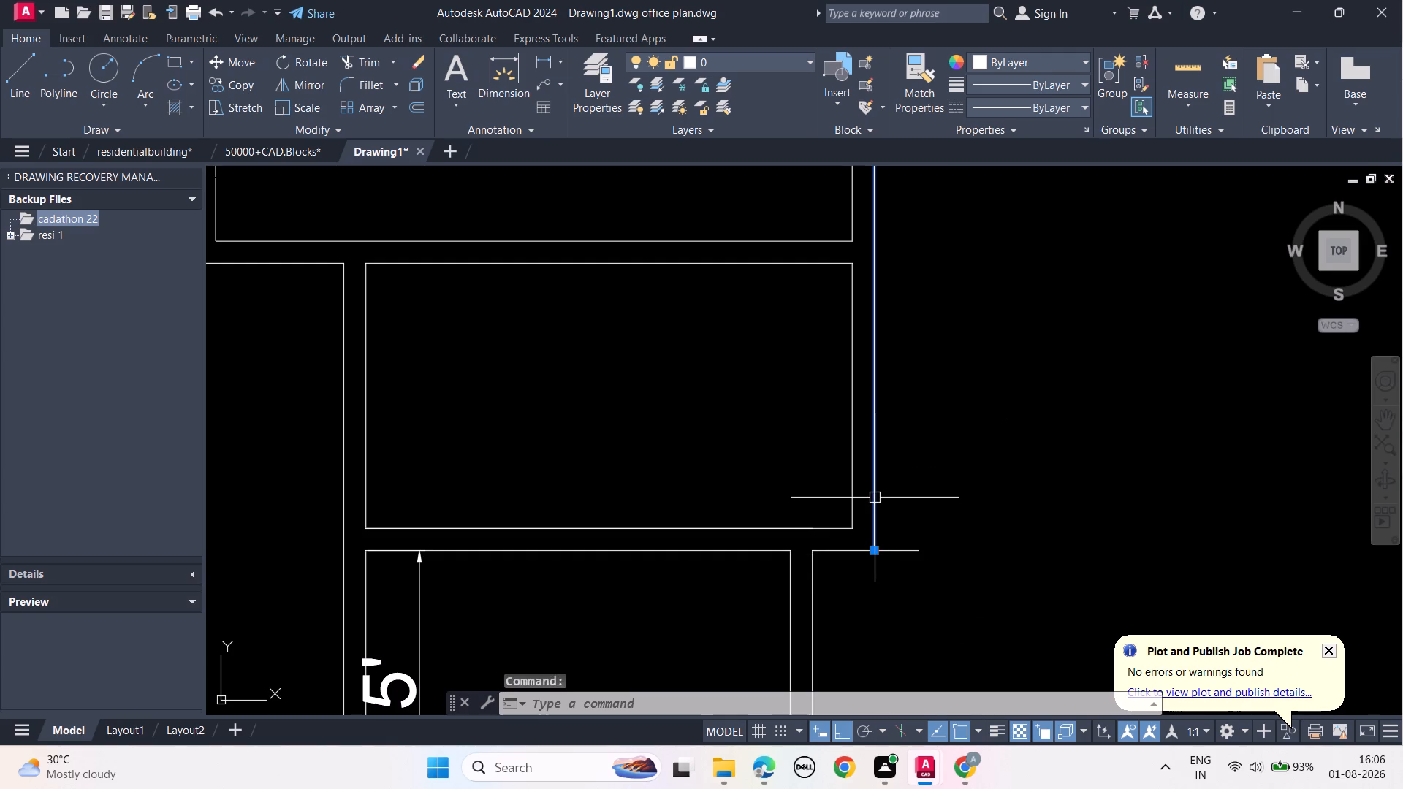
{"action": "key", "text": "Delete"}
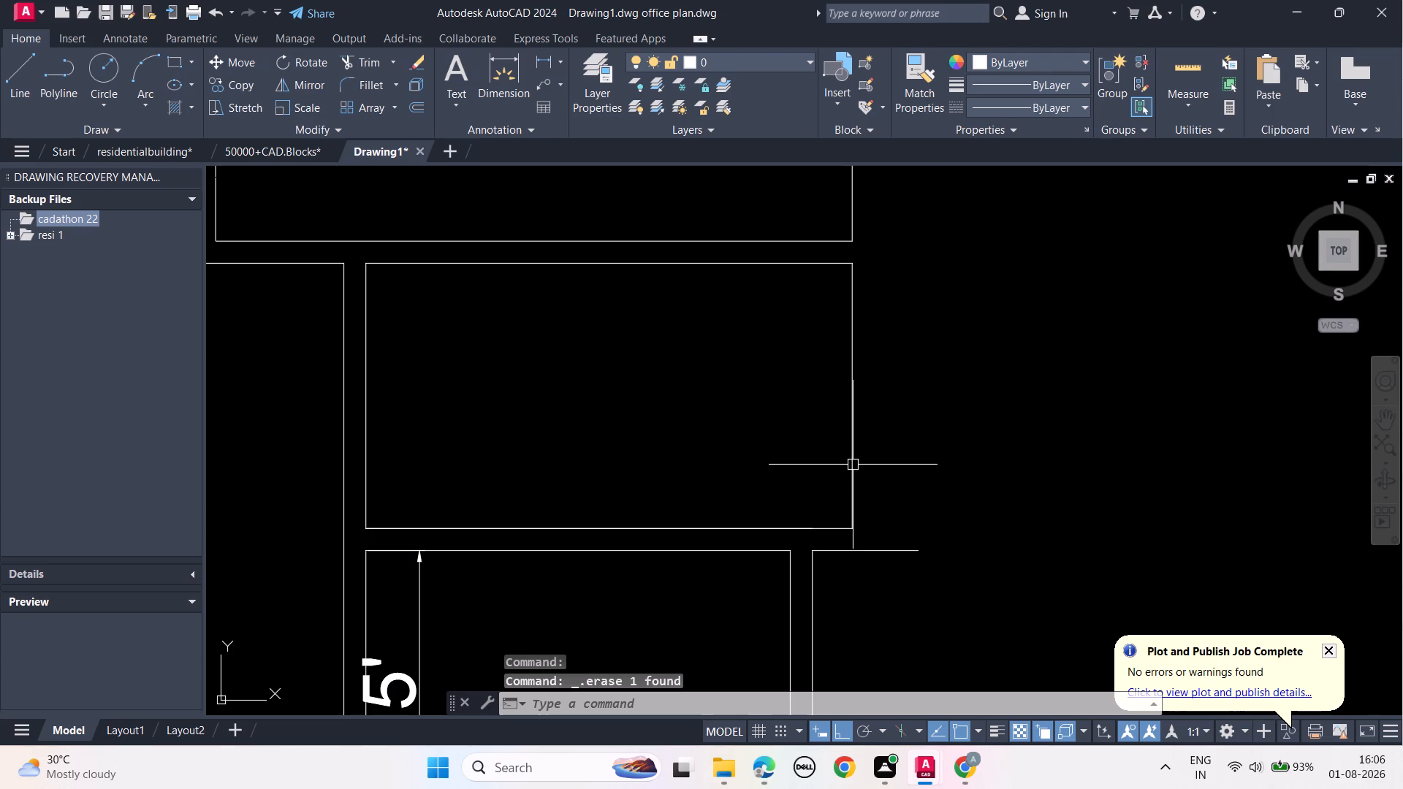
{"action": "left_click", "coordinate": [853, 460]}
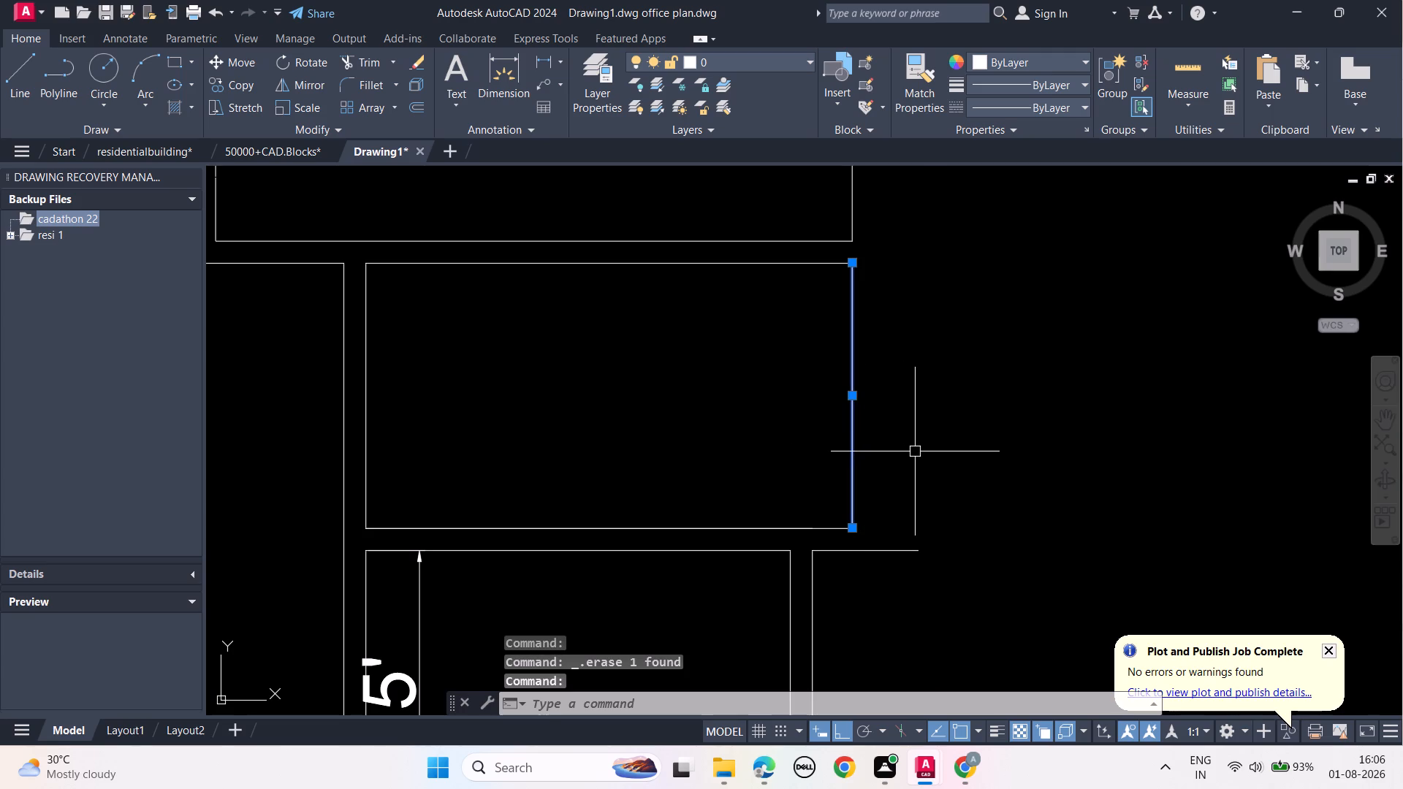
{"action": "key", "text": "Delete"}
Stretch the wider room's lower inner wall line horizontally to the right, past the end of the 2' offset line.
{"action": "left_click", "coordinate": [851, 527]}
{"action": "left_click", "coordinate": [853, 526]}
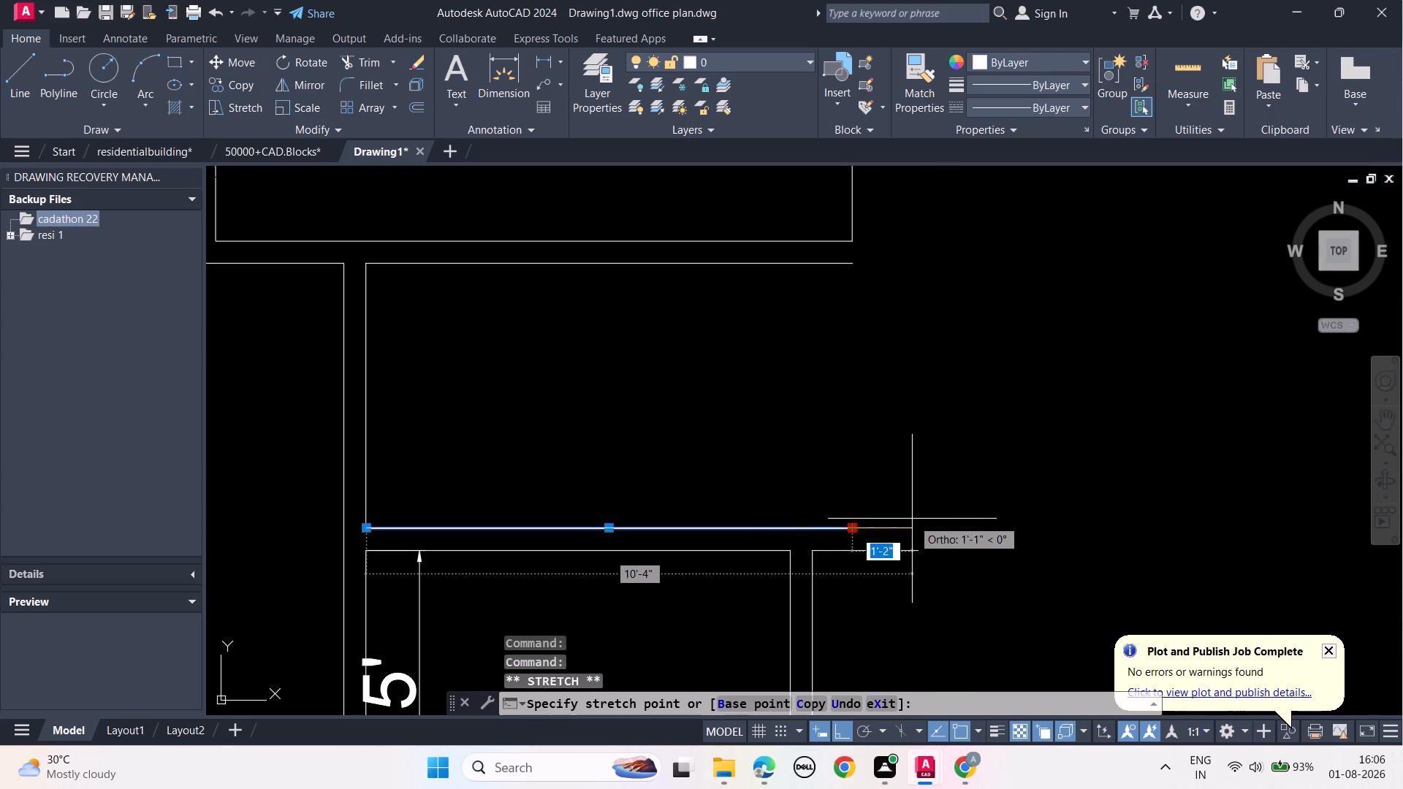
{"action": "left_click", "coordinate": [932, 517]}
{"action": "key", "text": "Escape"}
{"action": "key", "text": "Escape"}
{"action": "key", "text": "Escape"}
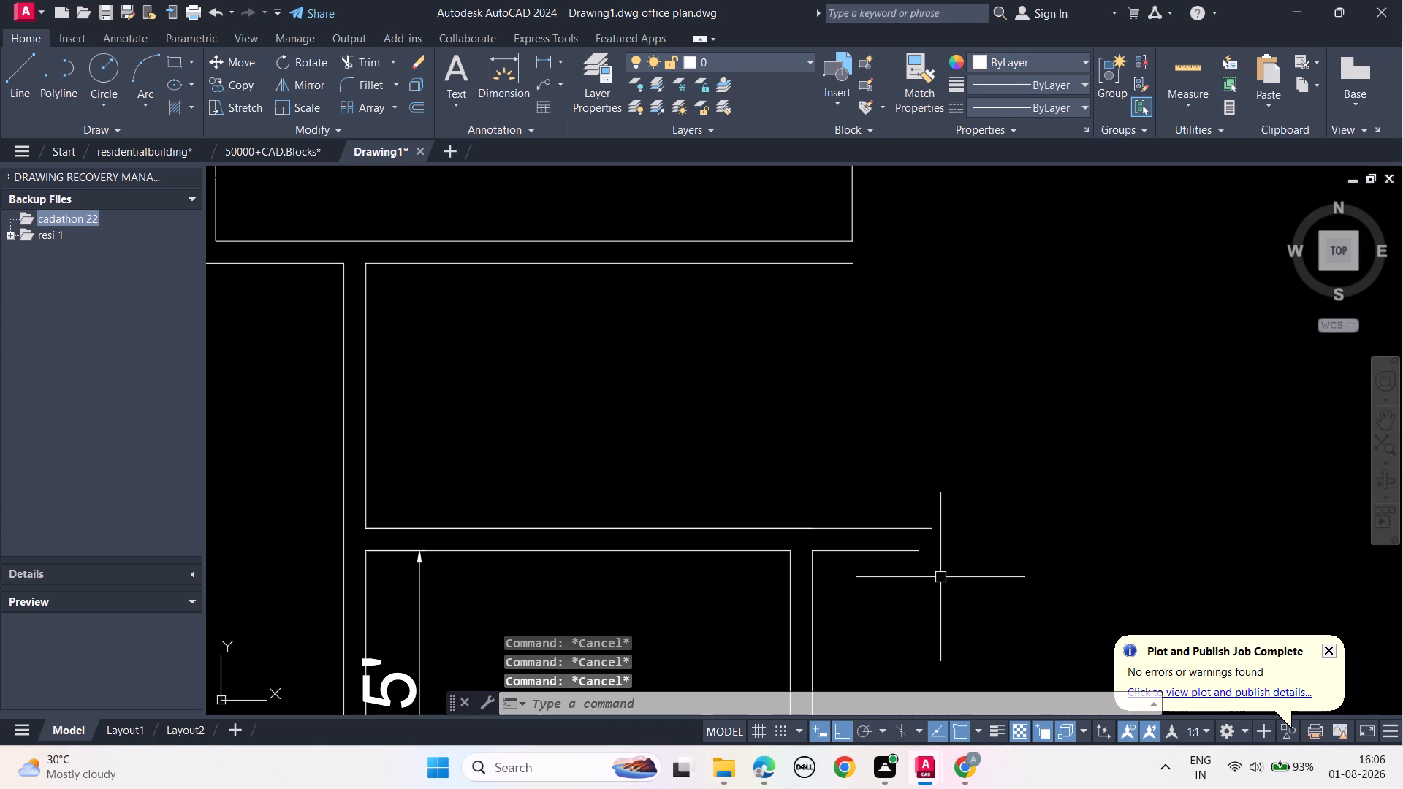
Draw a 5' vertical wall line upward from the outer end of the 2' offset line.
{"action": "type", "text": "L"}
{"action": "key", "text": "space"}
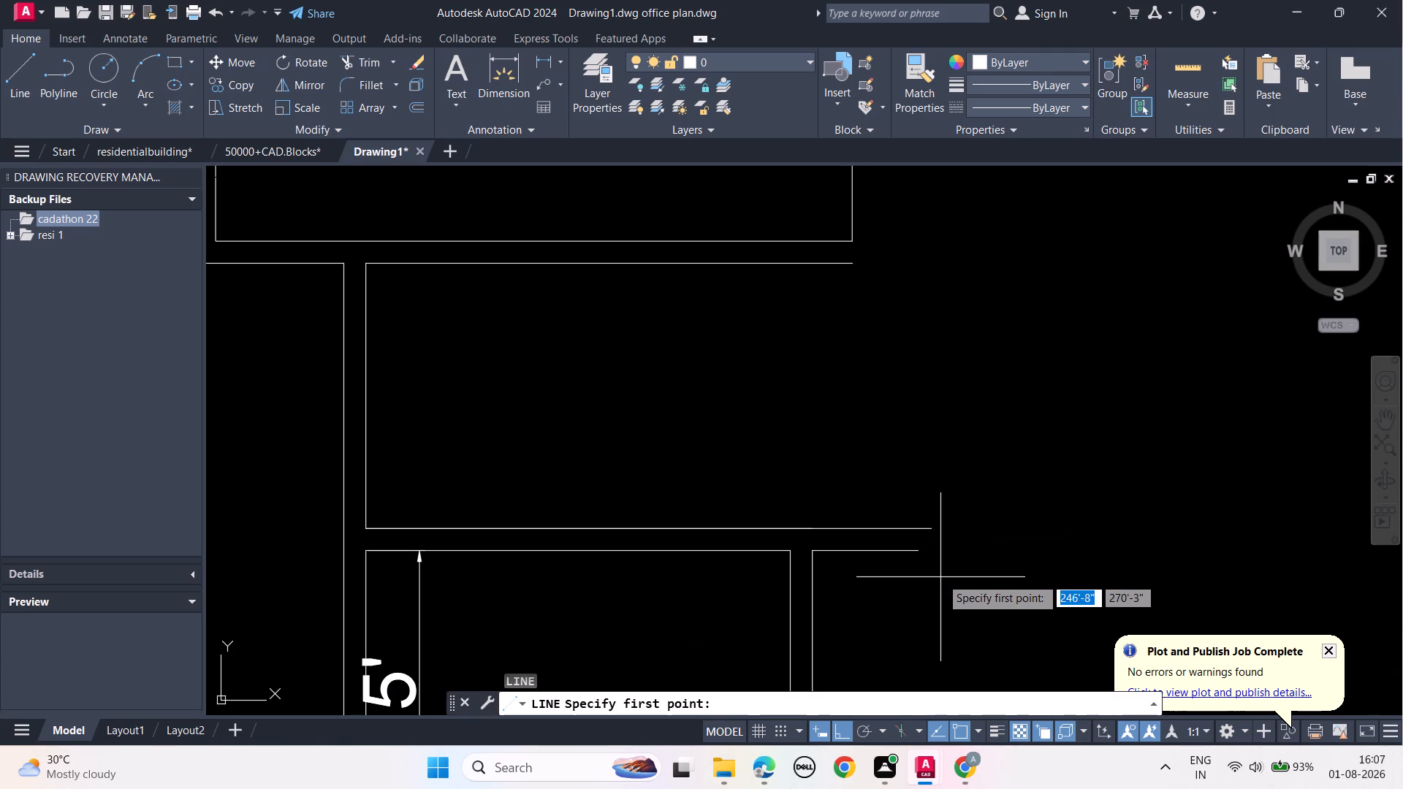
{"action": "left_click", "coordinate": [918, 551]}
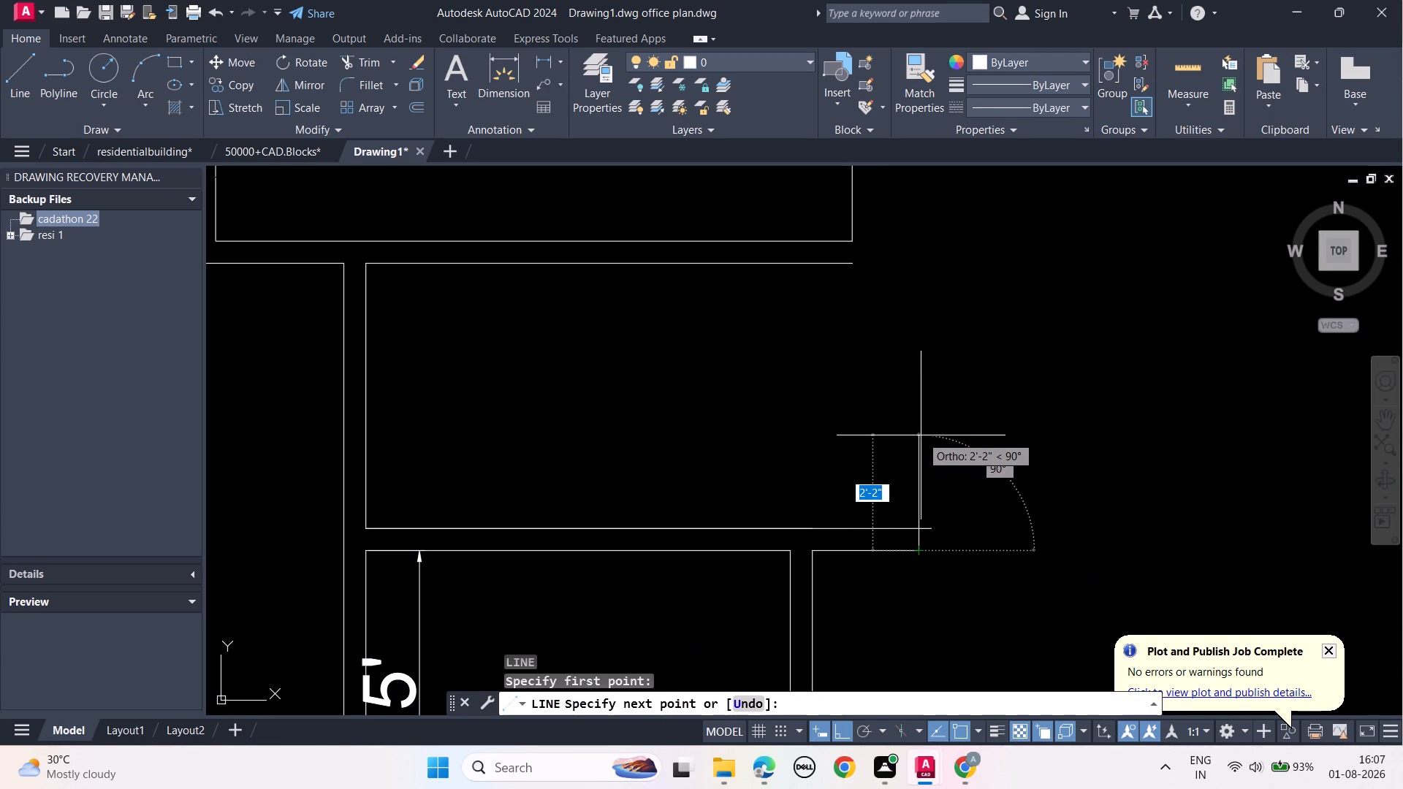
{"action": "type", "text": "5'"}
{"action": "key", "text": "Return"}
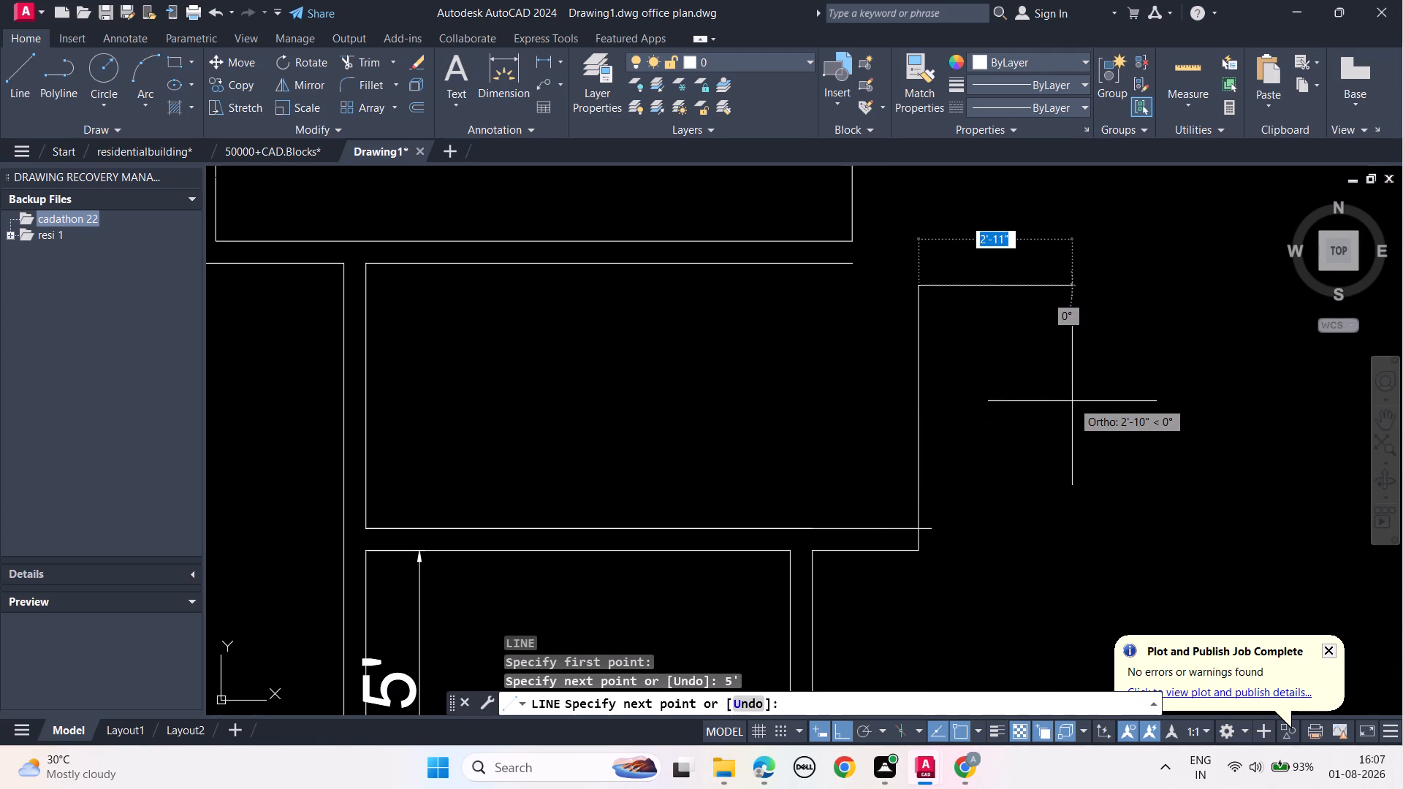
{"action": "key", "text": "Escape"}
Trim the part of the lower inner wall line that overhangs the new vertical wall line.
{"action": "type", "text": "TR"}
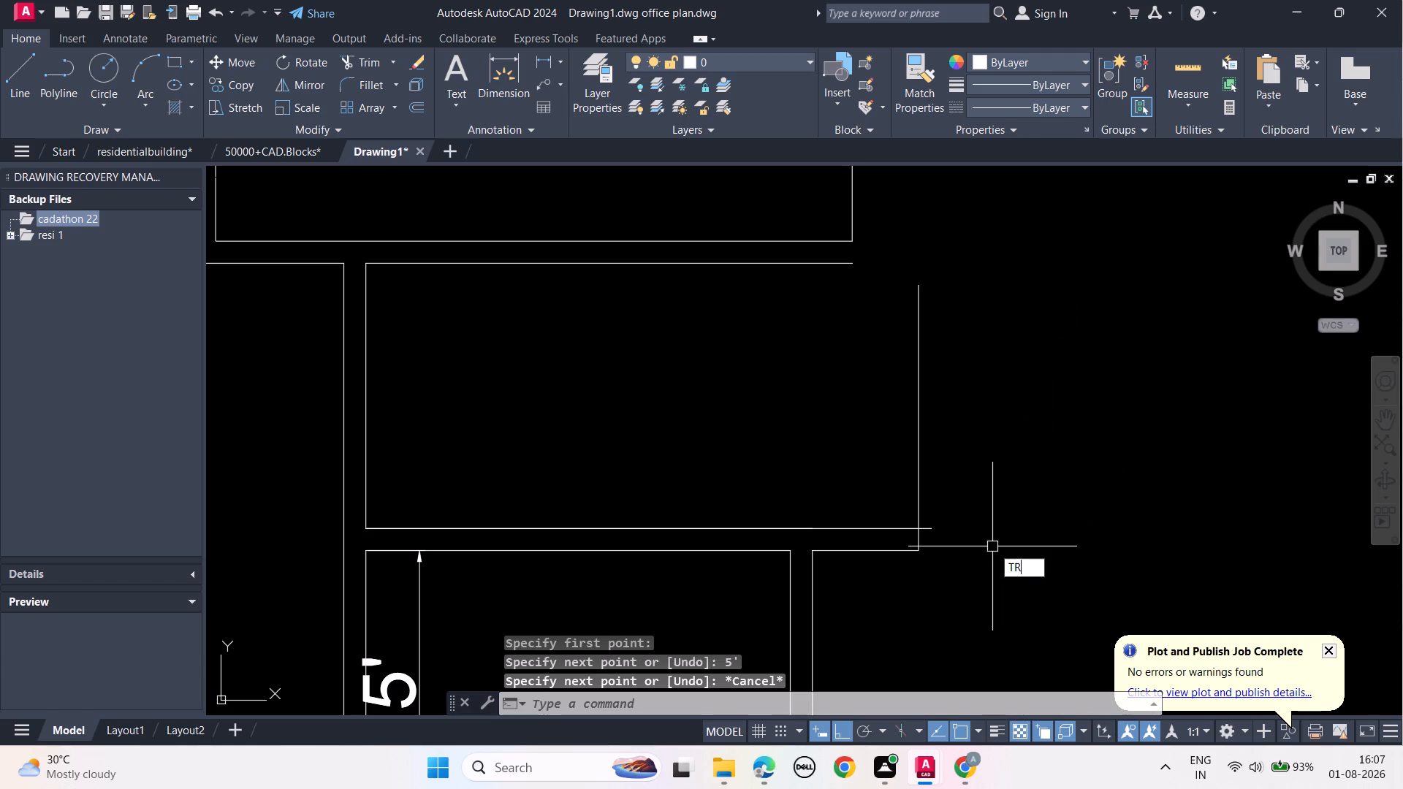
{"action": "key", "text": "space"}
{"action": "left_click", "coordinate": [937, 531]}
{"action": "key", "text": "Escape"}
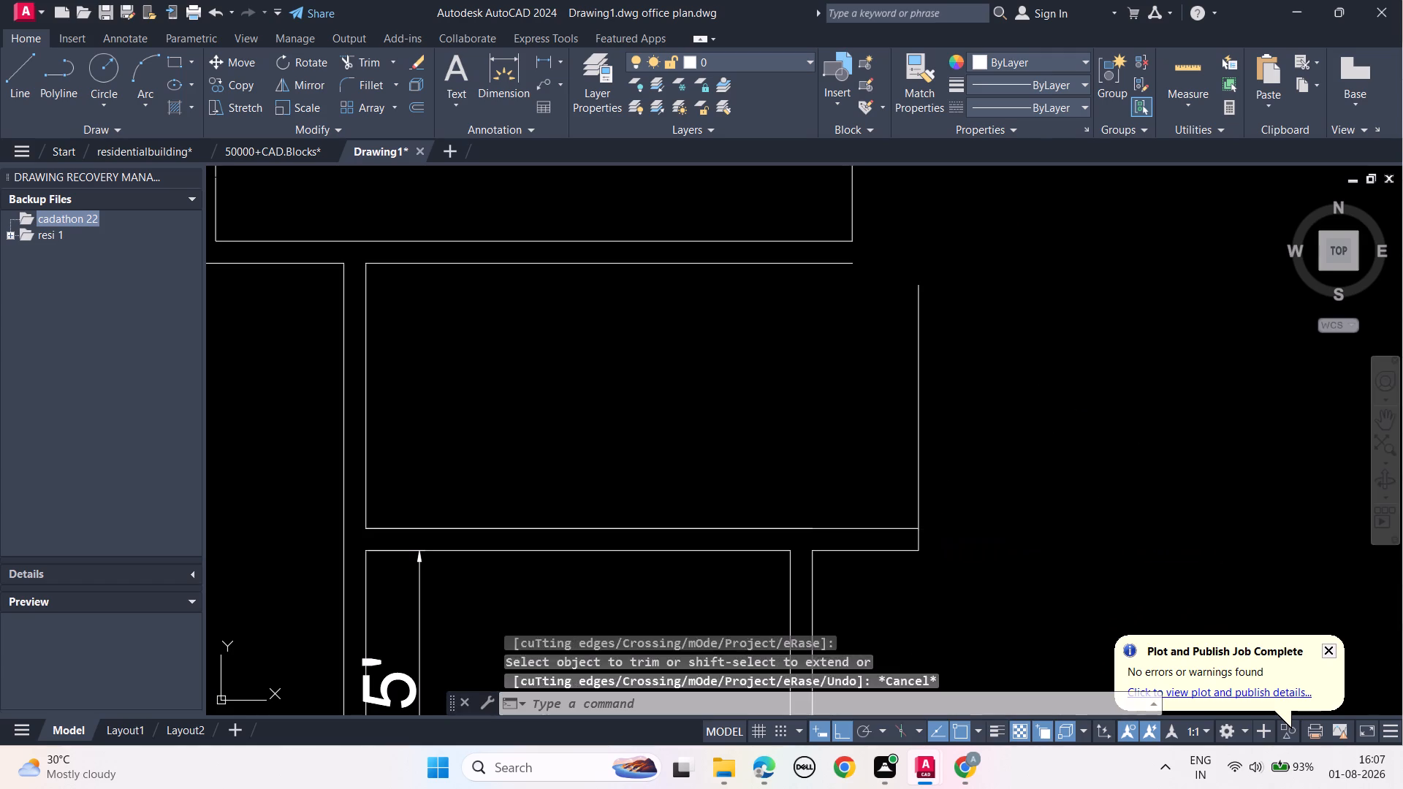
{"action": "key", "text": "Escape"}
{"action": "key", "text": "Escape"}
{"action": "key", "text": "Escape"}
{"action": "key", "text": "Escape"}
{"action": "key", "text": "Escape"}
Stretch the wider room's upper inner wall line horizontally to the right, beyond the new vertical wall line.
{"action": "middle_click_drag", "start_coordinate": [989, 458], "coordinate": [992, 500]}
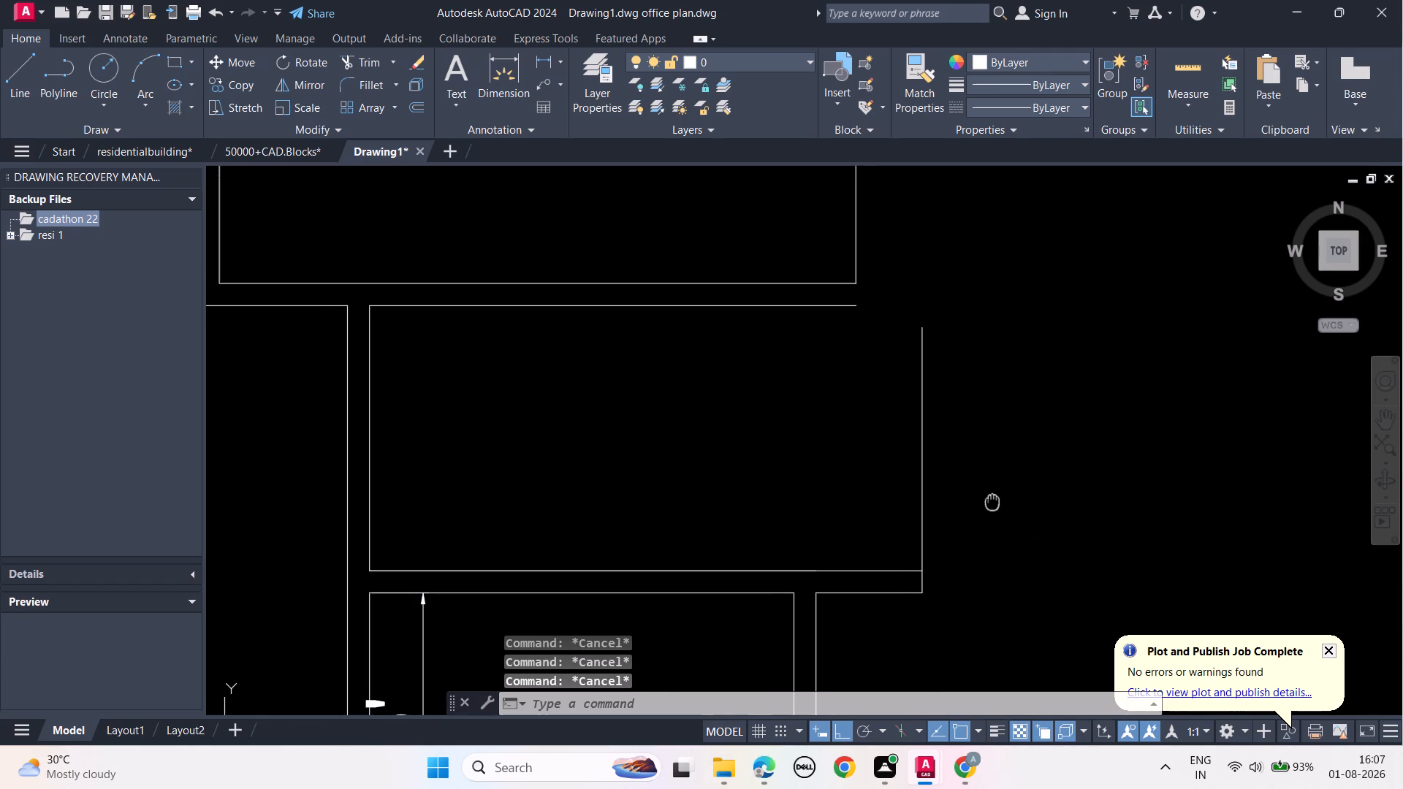
{"action": "middle_click_drag", "start_coordinate": [992, 500], "coordinate": [993, 499]}
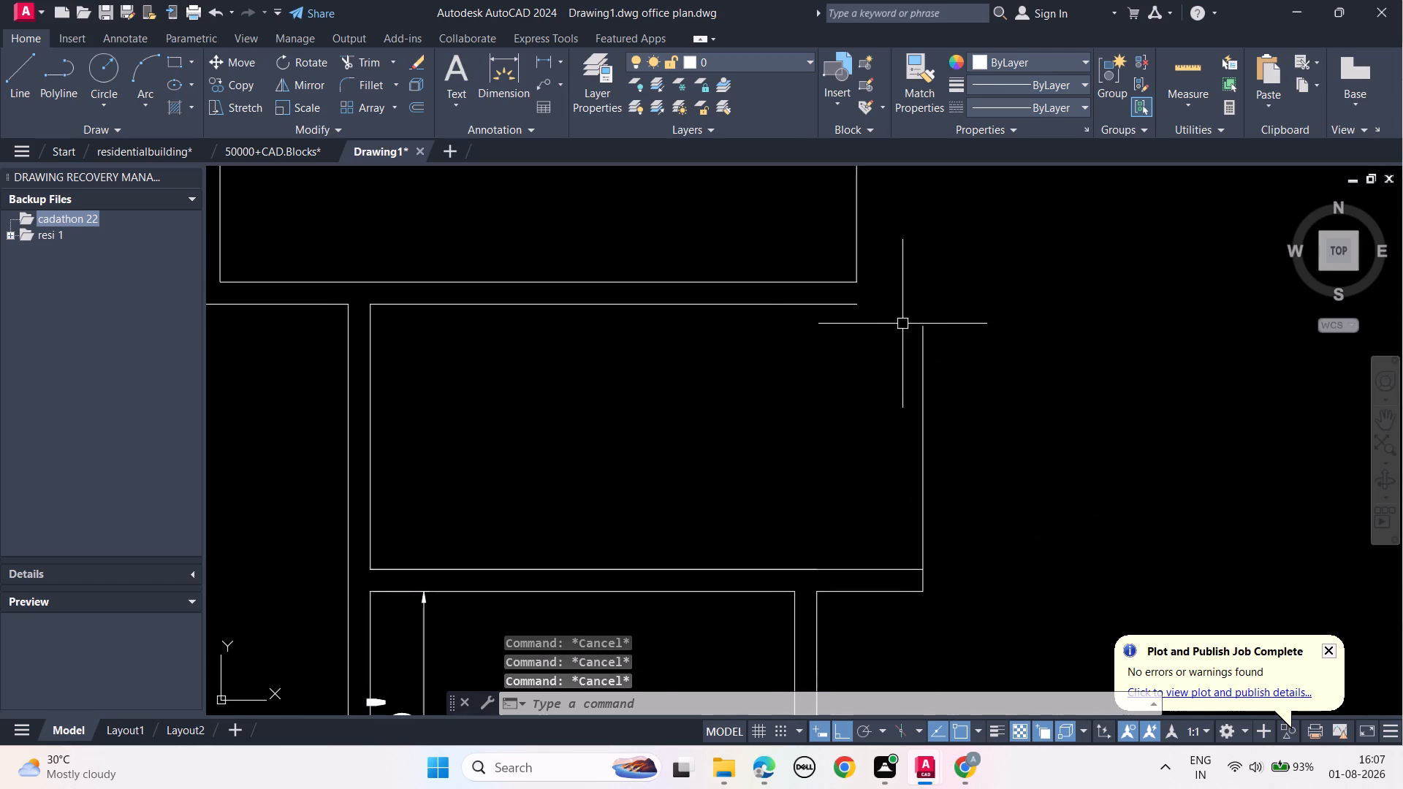
{"action": "left_click", "coordinate": [859, 305]}
{"action": "left_click", "coordinate": [859, 305]}
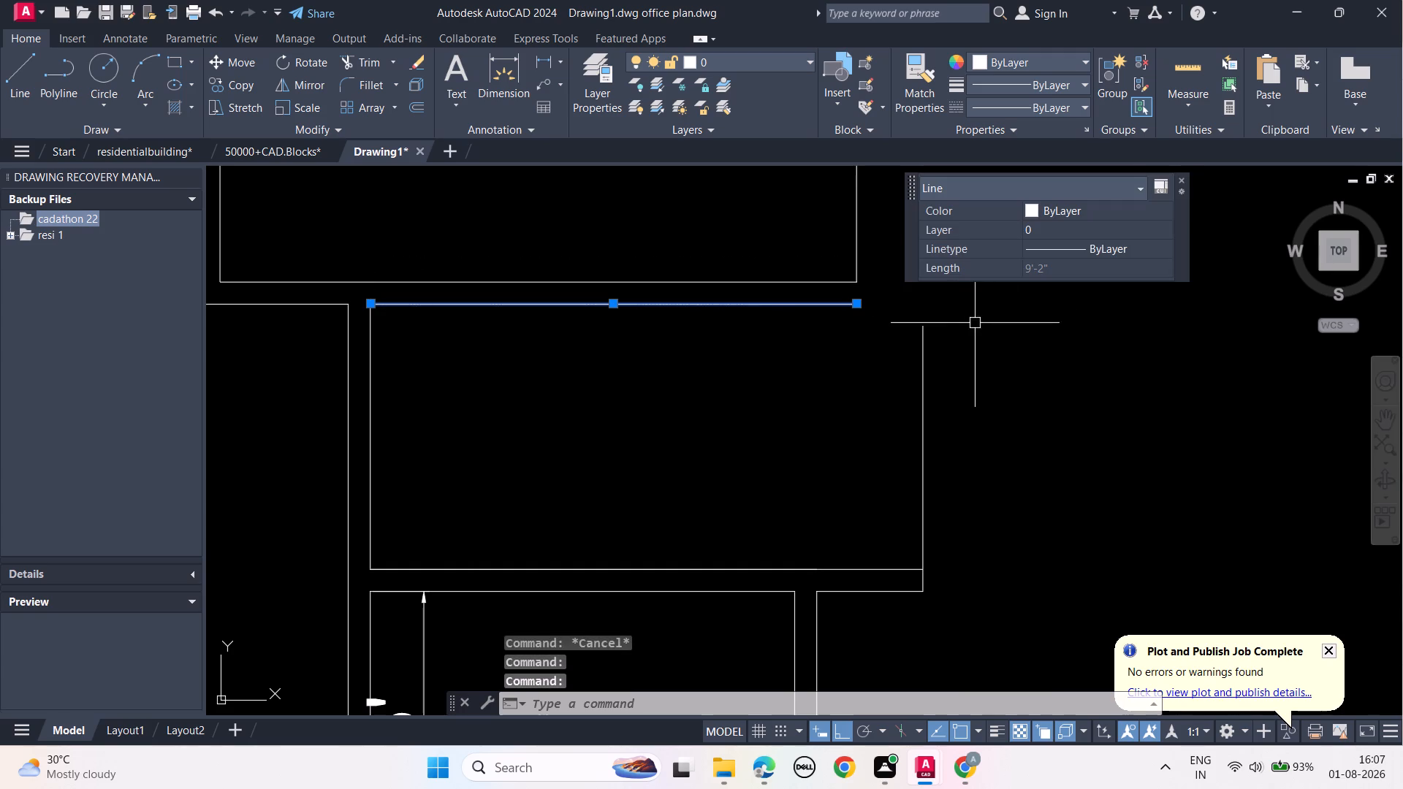
{"action": "key", "text": "Escape"}
{"action": "left_click", "coordinate": [853, 305]}
{"action": "left_click", "coordinate": [853, 303]}
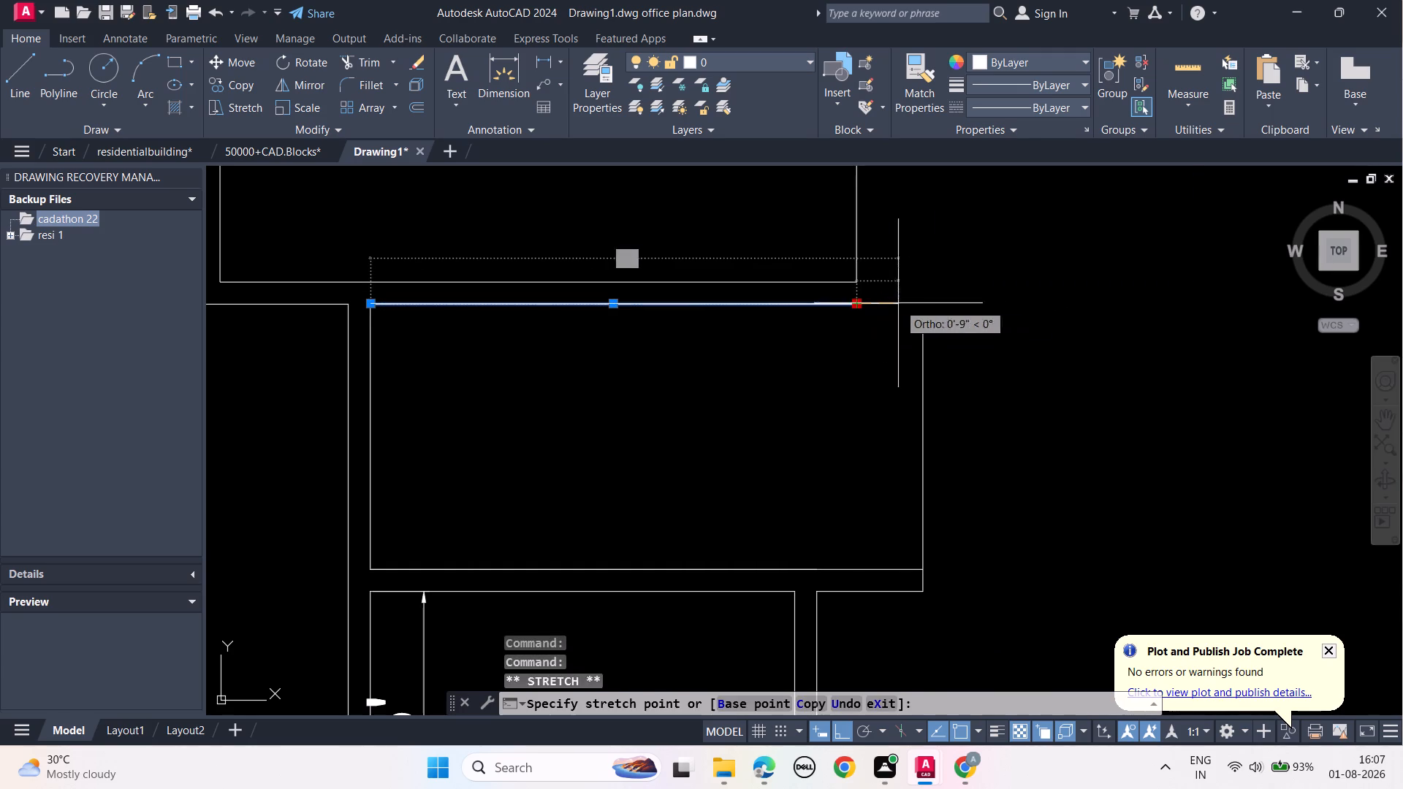
{"action": "left_click", "coordinate": [1028, 302]}
{"action": "key", "text": "Escape"}
{"action": "key", "text": "Escape"}
{"action": "key", "text": "Escape"}
{"action": "key", "text": "Escape"}
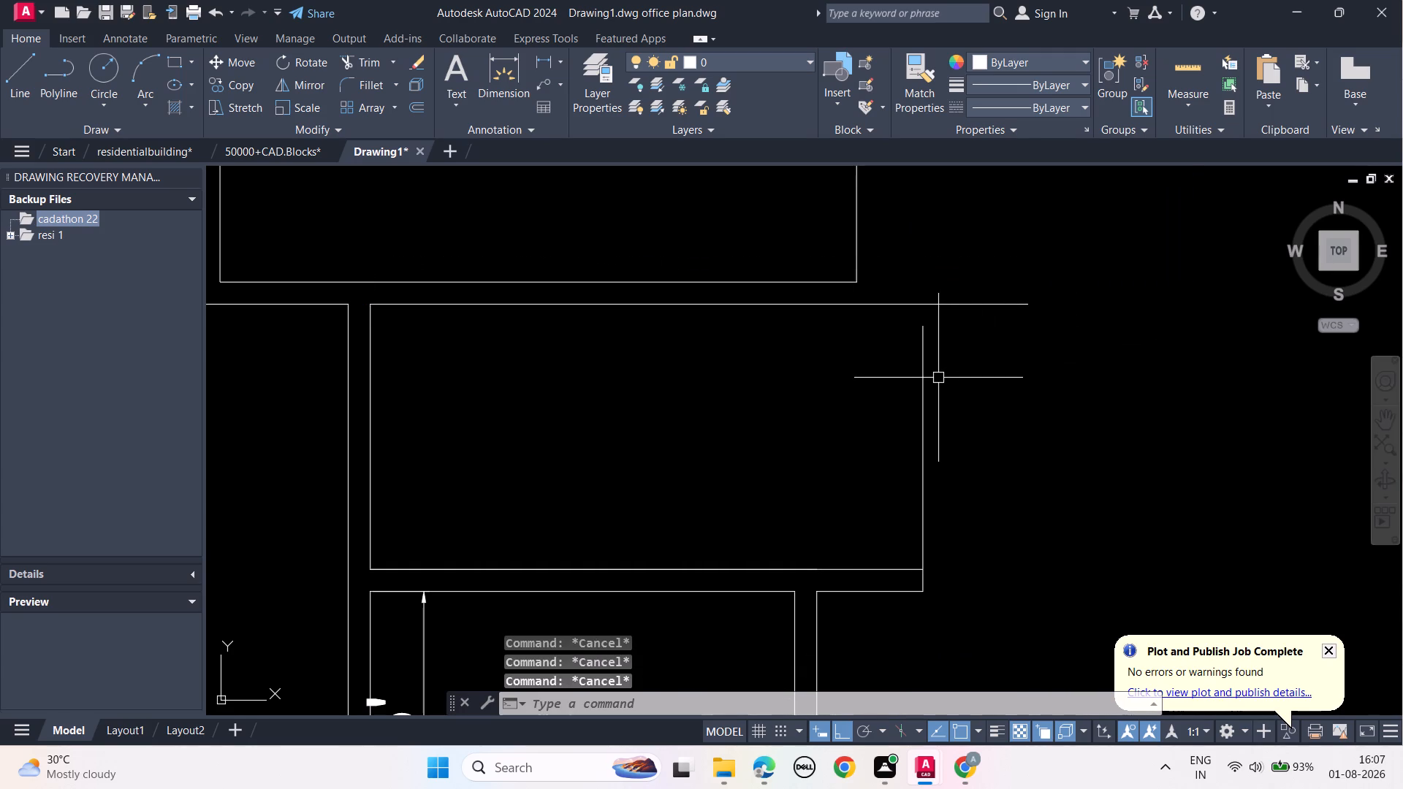
Erase the wider room's upper inner wall line that runs past the 5' vertical wall line.
{"action": "left_click", "coordinate": [862, 305]}
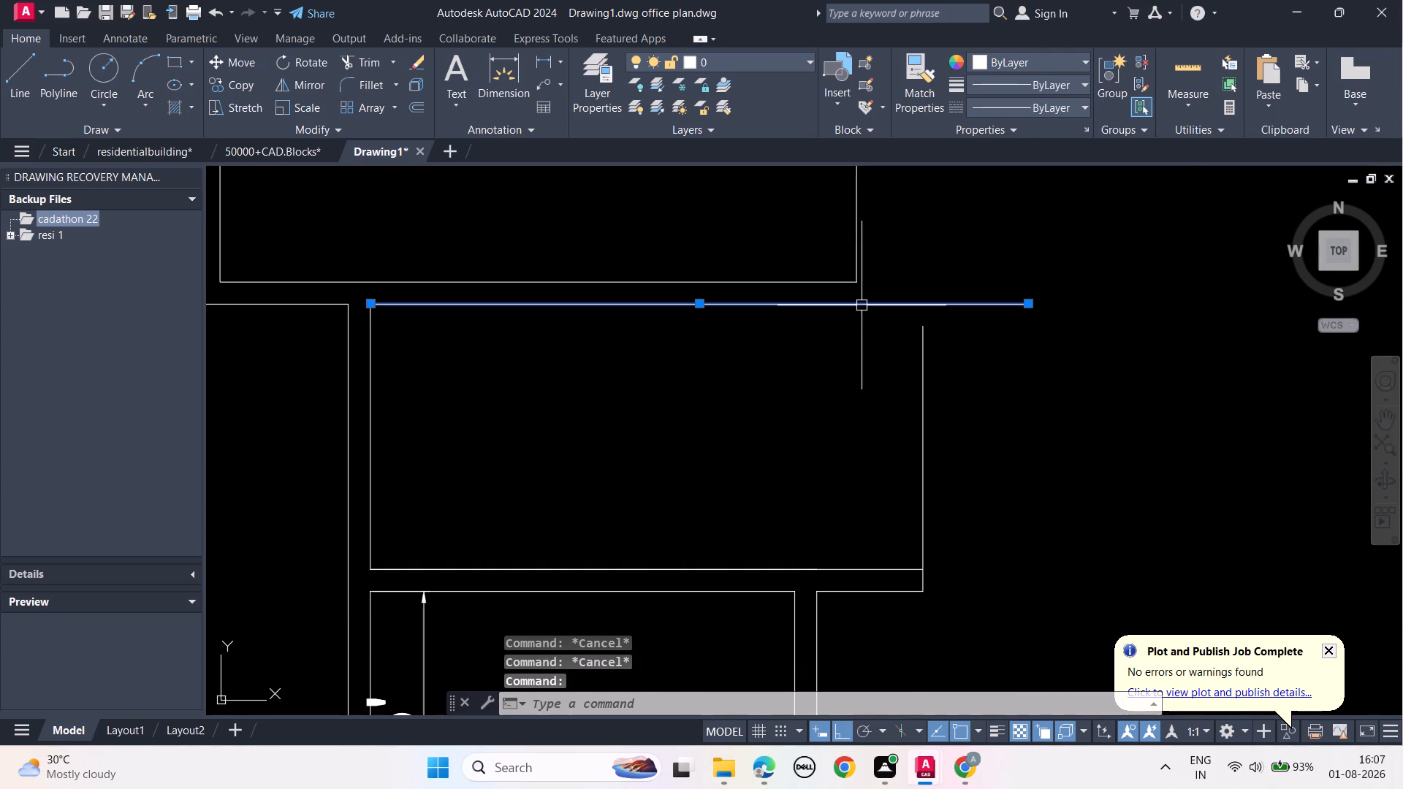
{"action": "key", "text": "Delete"}
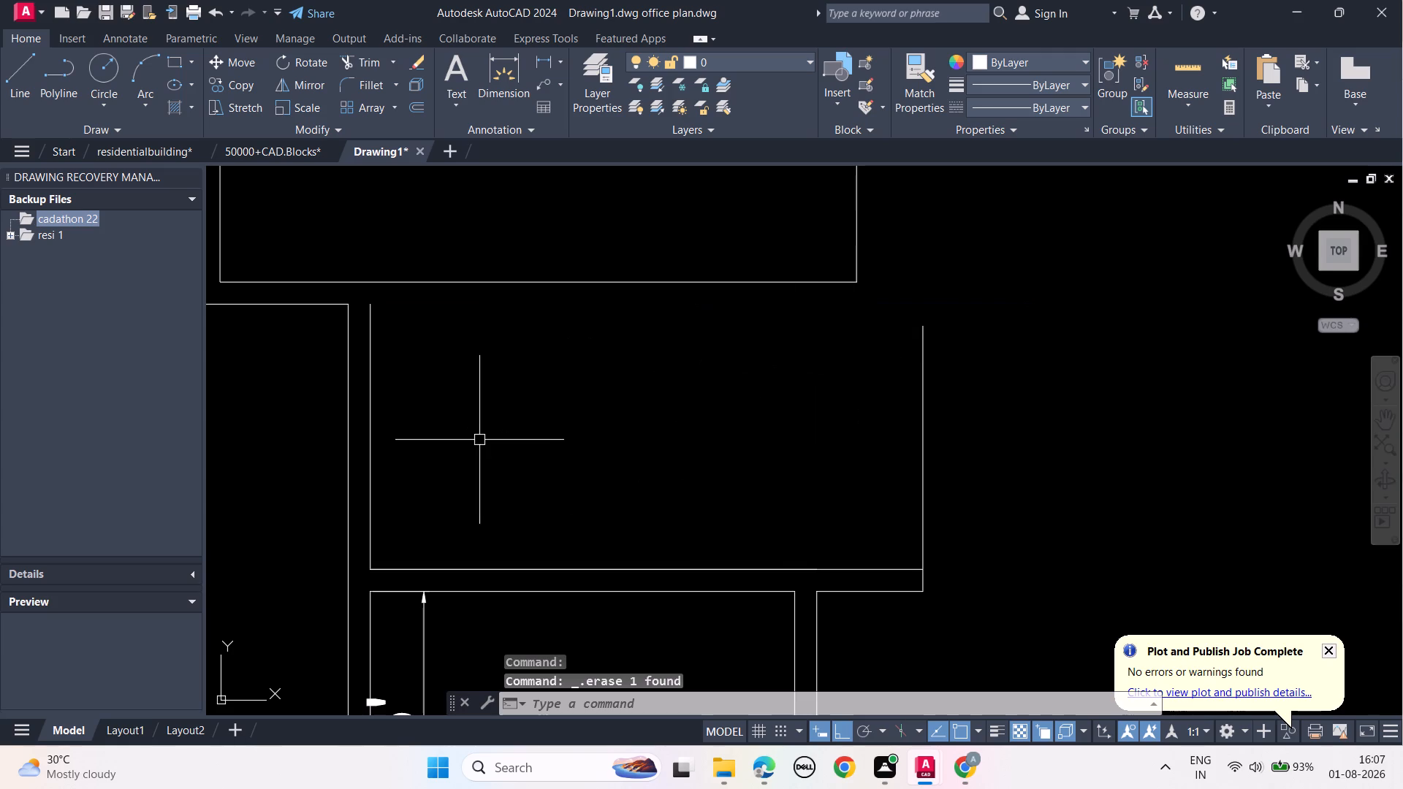
Draw a horizontal line from the top end of the 5' vertical wall line leftward, crossing past both left wall lines.
{"action": "scroll", "coordinate": [476, 441], "scroll_direction": "down", "scroll_amount": 1}
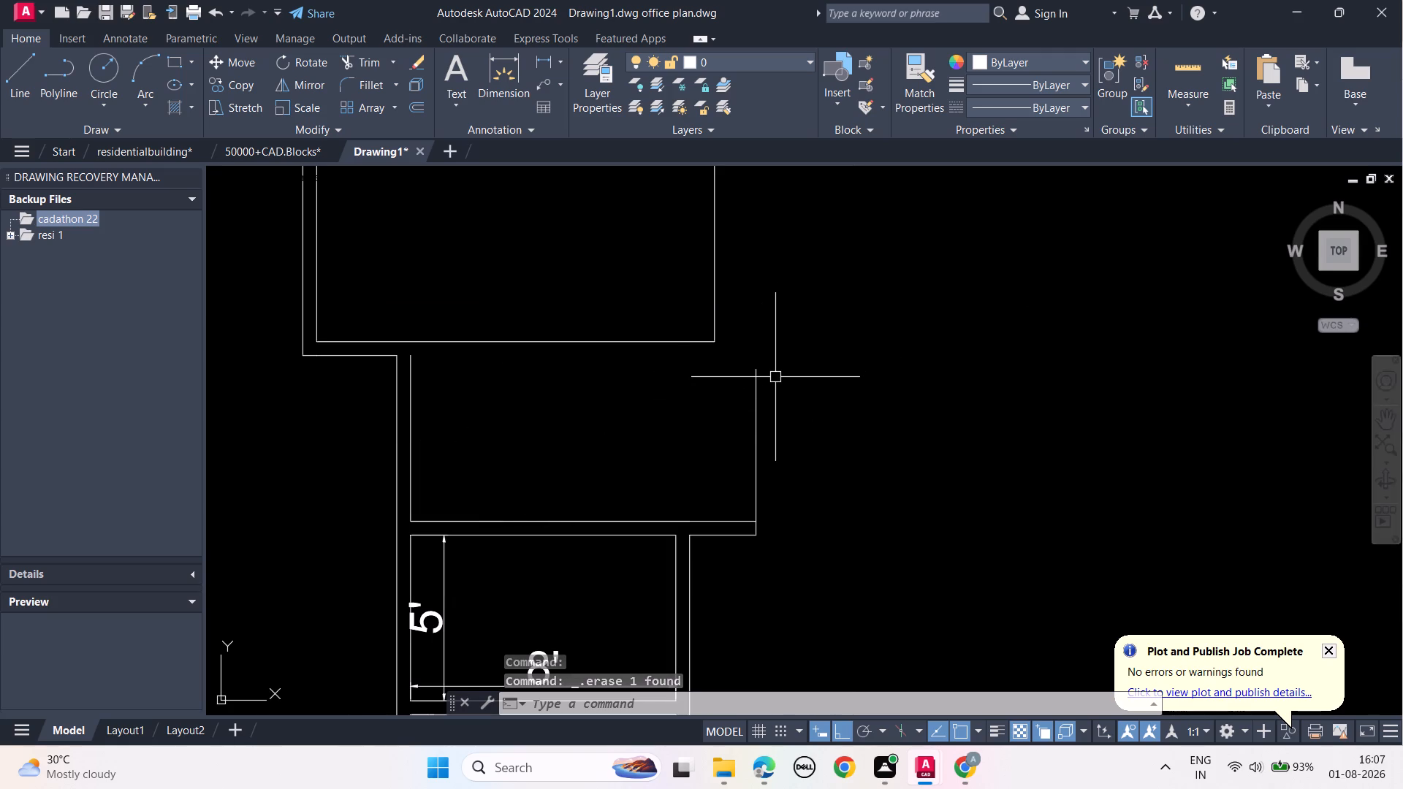
{"action": "type", "text": "L"}
{"action": "key", "text": "space"}
{"action": "left_click", "coordinate": [758, 373]}
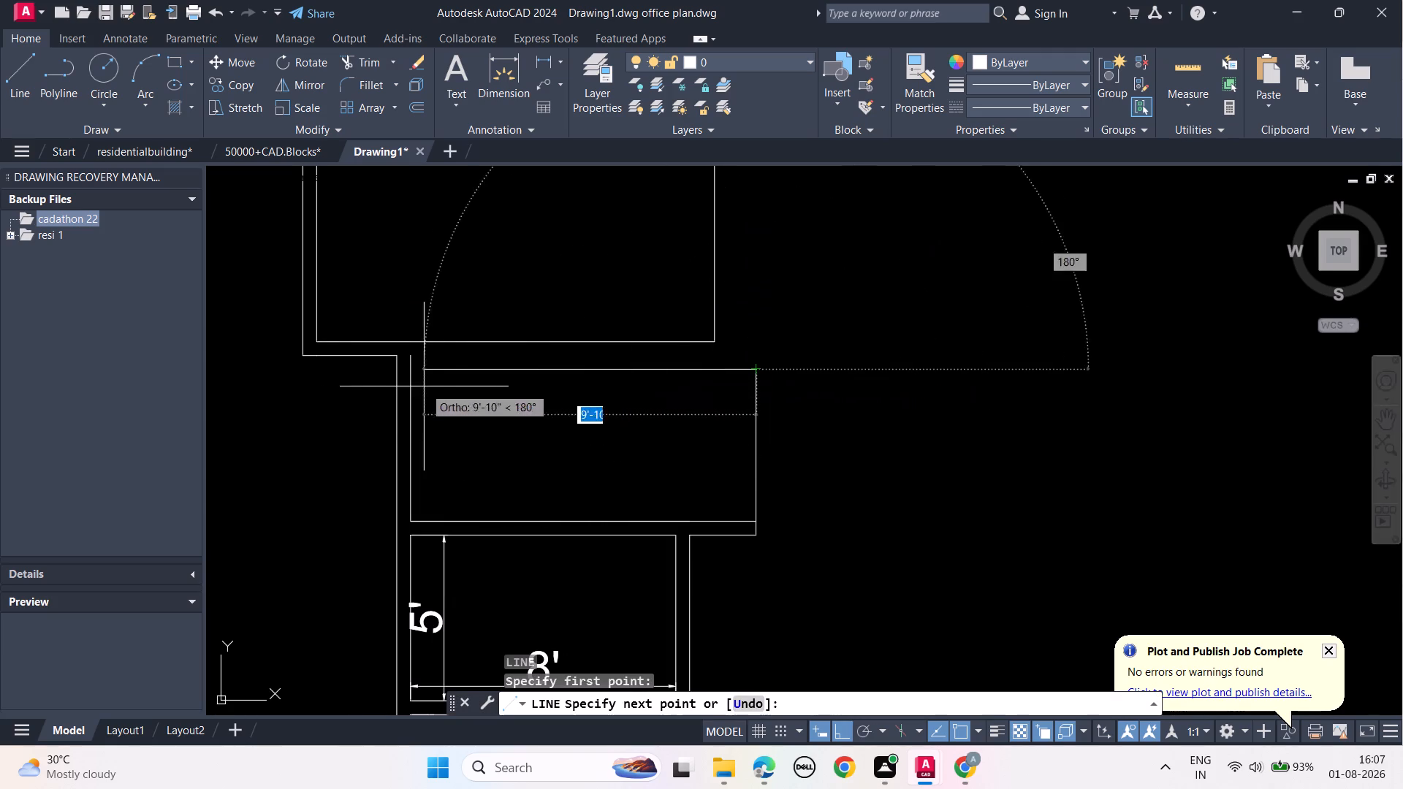
{"action": "left_click", "coordinate": [348, 390]}
{"action": "key", "text": "Escape"}
{"action": "key", "text": "Escape"}
{"action": "key", "text": "Escape"}
{"action": "key", "text": "Escape"}
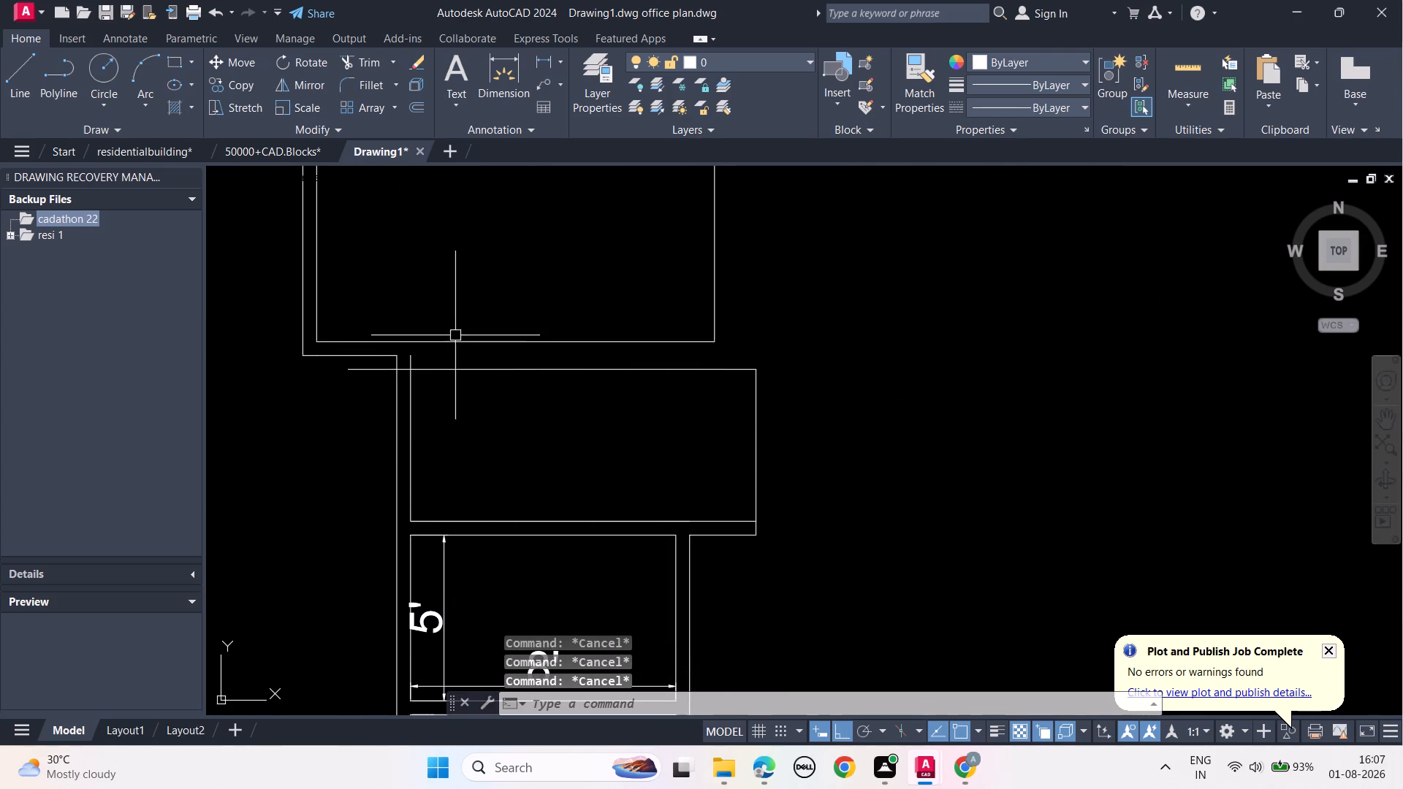
Erase the two stacked rooms above the wider room, including their wall lines and 10' dimensions.
{"action": "scroll", "coordinate": [455, 335], "scroll_direction": "down", "scroll_amount": 1}
{"action": "middle_click_drag", "start_coordinate": [472, 339], "coordinate": [563, 522]}
{"action": "scroll", "coordinate": [568, 455], "scroll_direction": "down", "scroll_amount": 1}
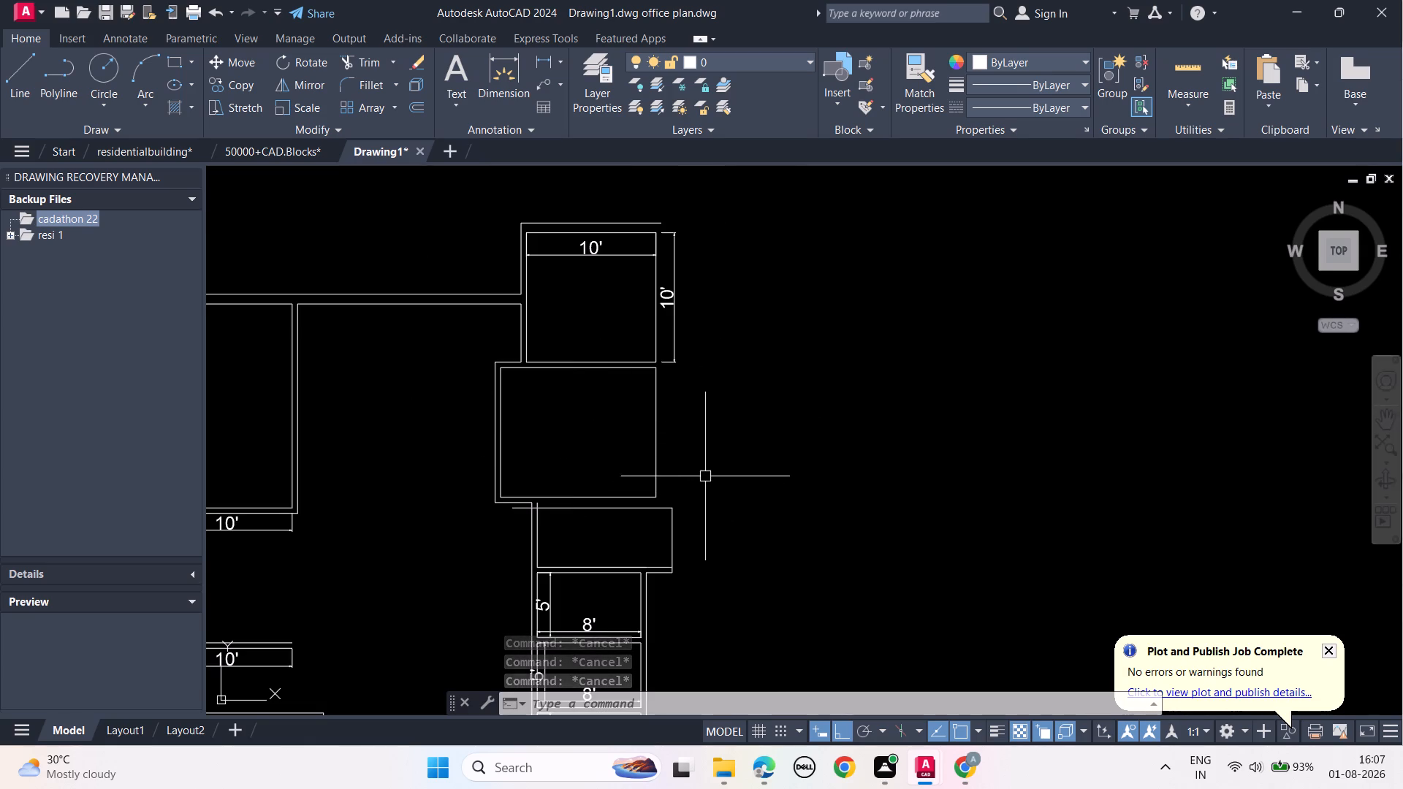
{"action": "left_click_drag", "start_coordinate": [696, 489], "coordinate": [692, 479]}
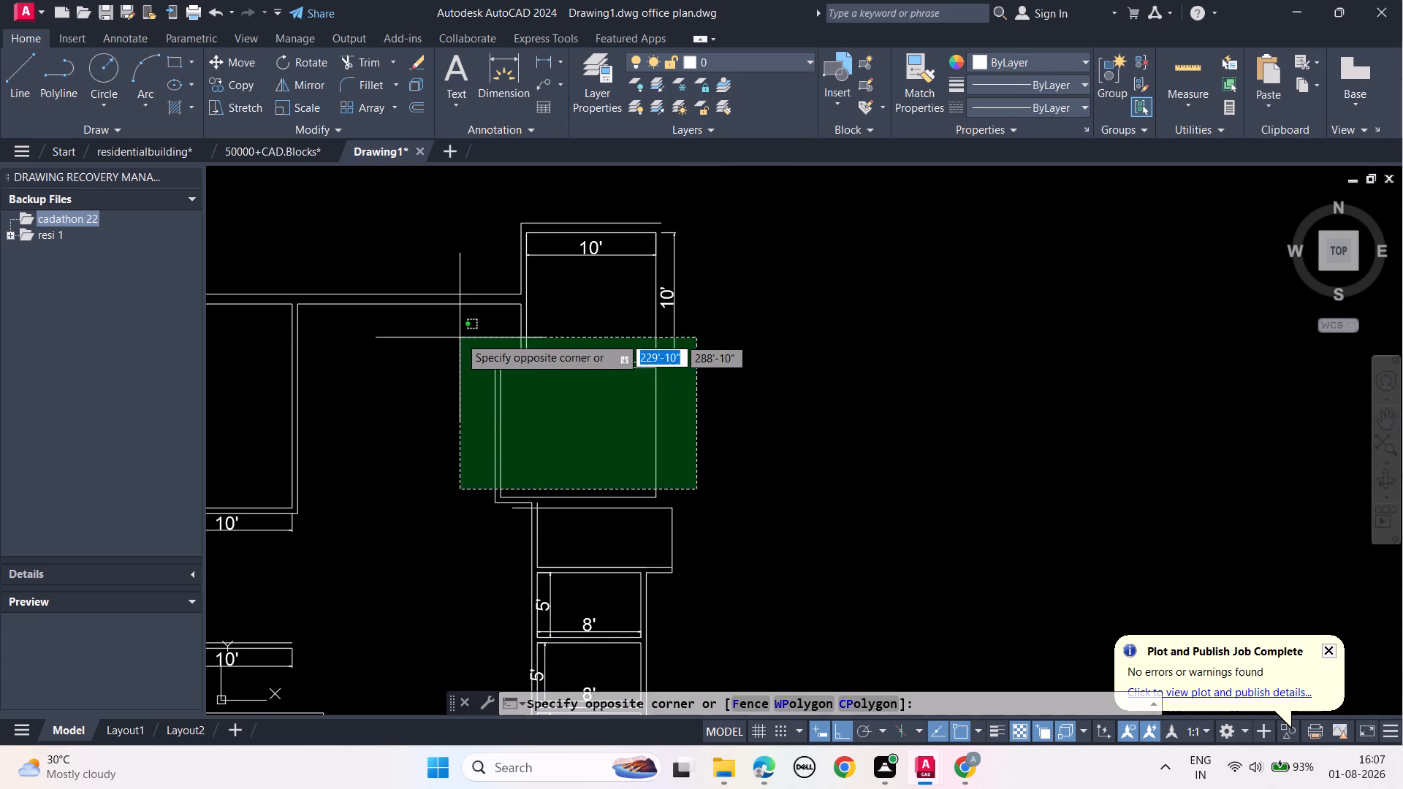
{"action": "left_click", "coordinate": [461, 326]}
{"action": "key", "text": "Delete"}
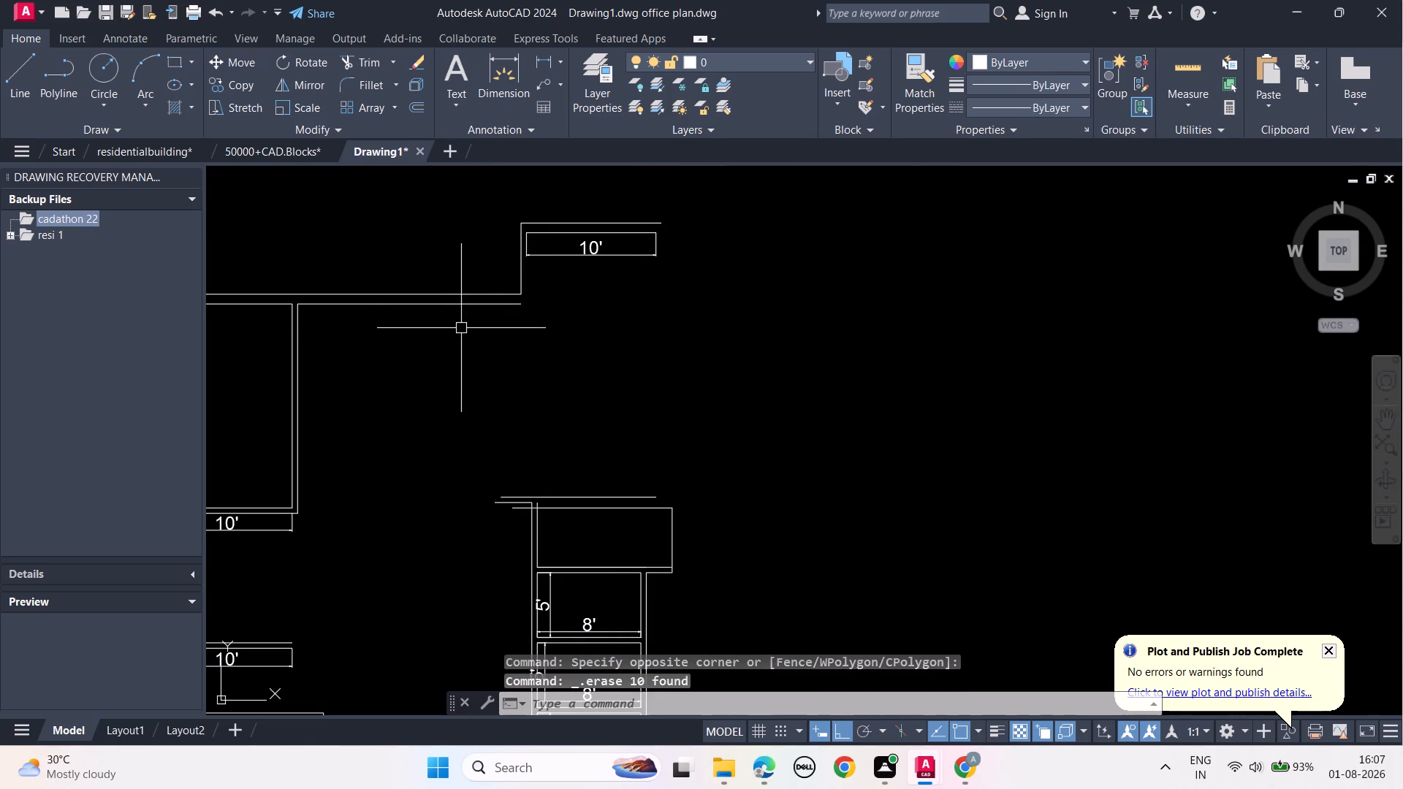
{"action": "left_click_drag", "start_coordinate": [662, 316], "coordinate": [664, 300]}
{"action": "left_click", "coordinate": [560, 200]}
{"action": "key", "text": "Delete"}
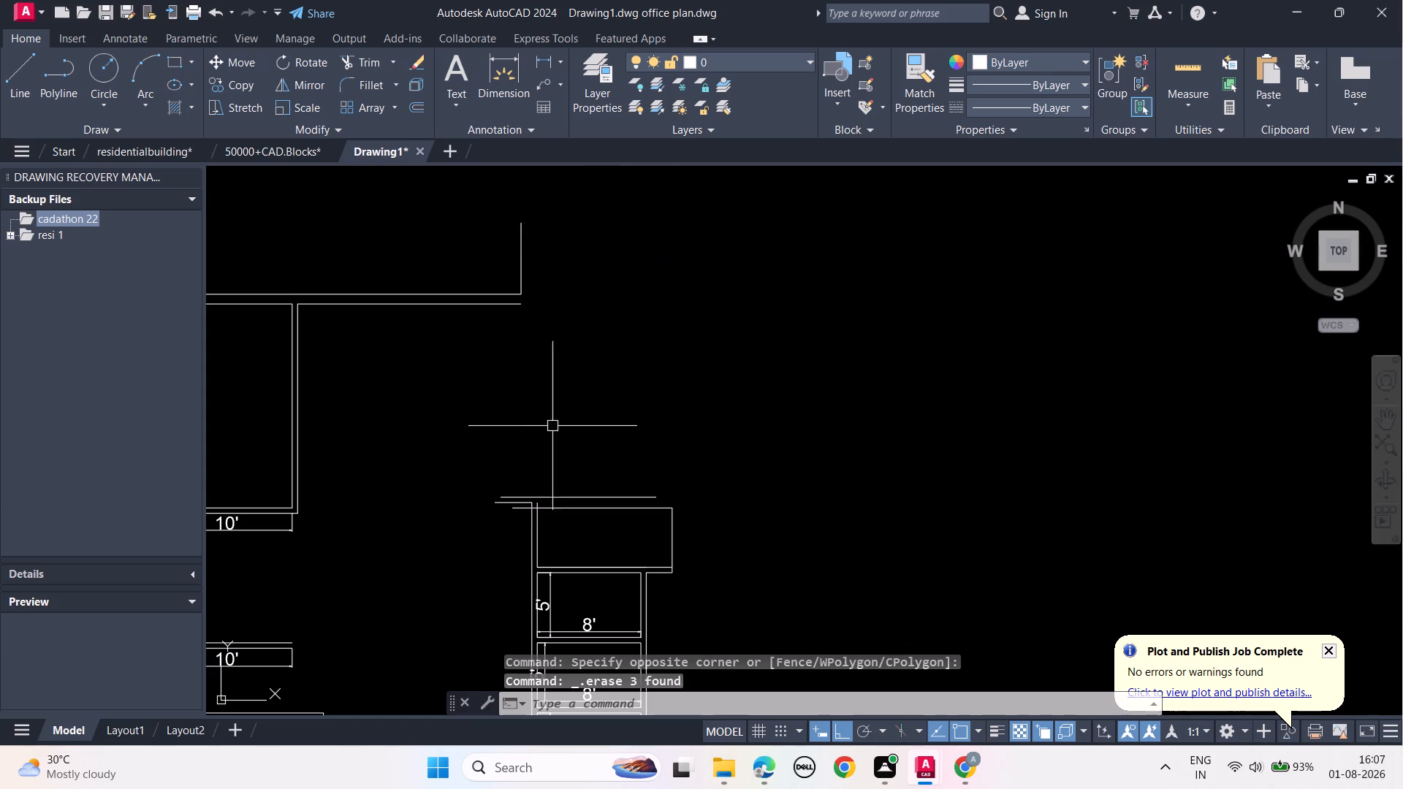
Erase the leftover lower inner wall line of the removed room above the wider room.
{"action": "scroll", "coordinate": [495, 497], "scroll_direction": "up", "scroll_amount": 2}
{"action": "middle_click_drag", "start_coordinate": [666, 495], "coordinate": [694, 363]}
{"action": "scroll", "coordinate": [673, 481], "scroll_direction": "up", "scroll_amount": 1}
{"action": "left_click", "coordinate": [630, 367]}
{"action": "key", "text": "Delete"}
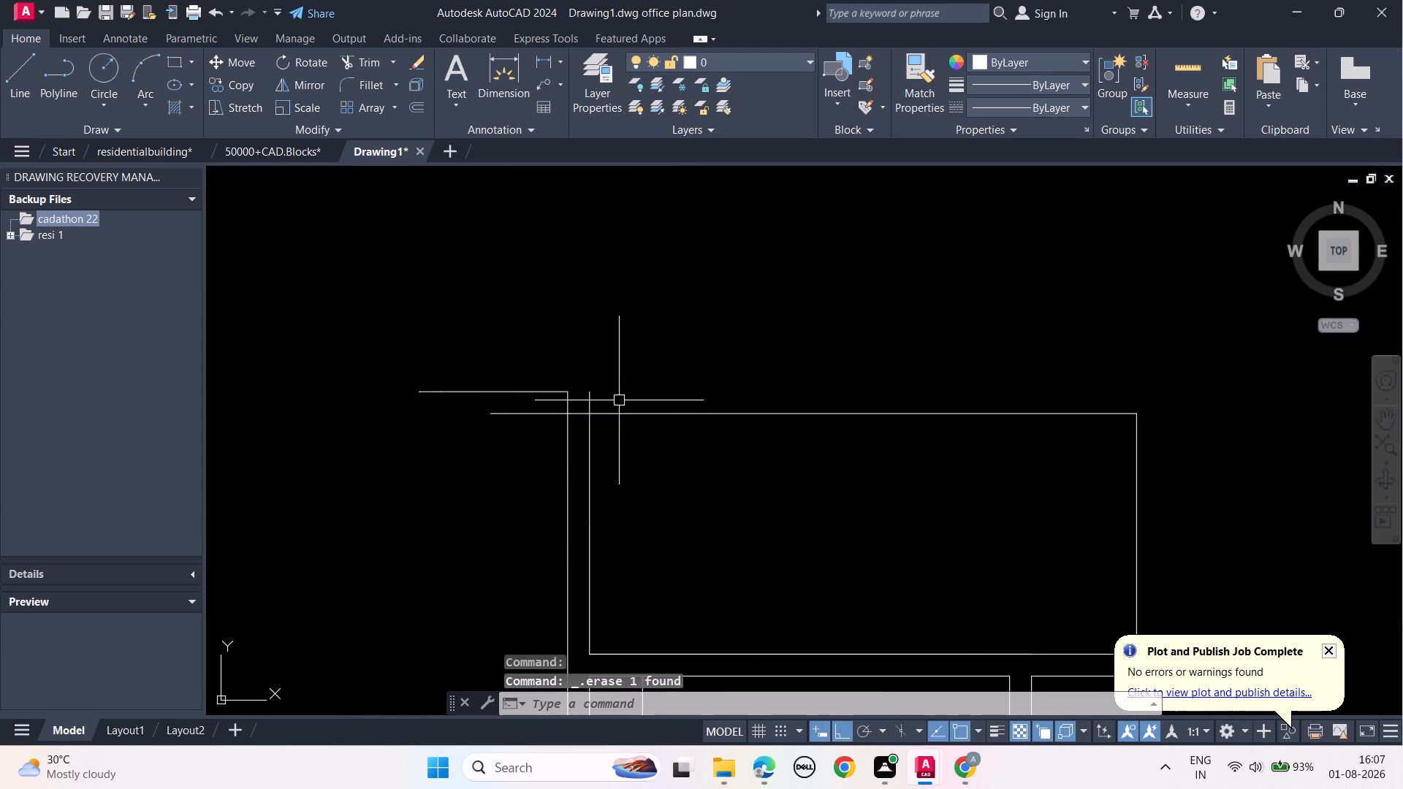
Trim both left wall lines above the new top line and cut back the leftover horizontal wall line beside them.
{"action": "type", "text": "TR"}
{"action": "key", "text": "space"}
{"action": "left_click", "coordinate": [586, 405]}
{"action": "left_click", "coordinate": [570, 405]}
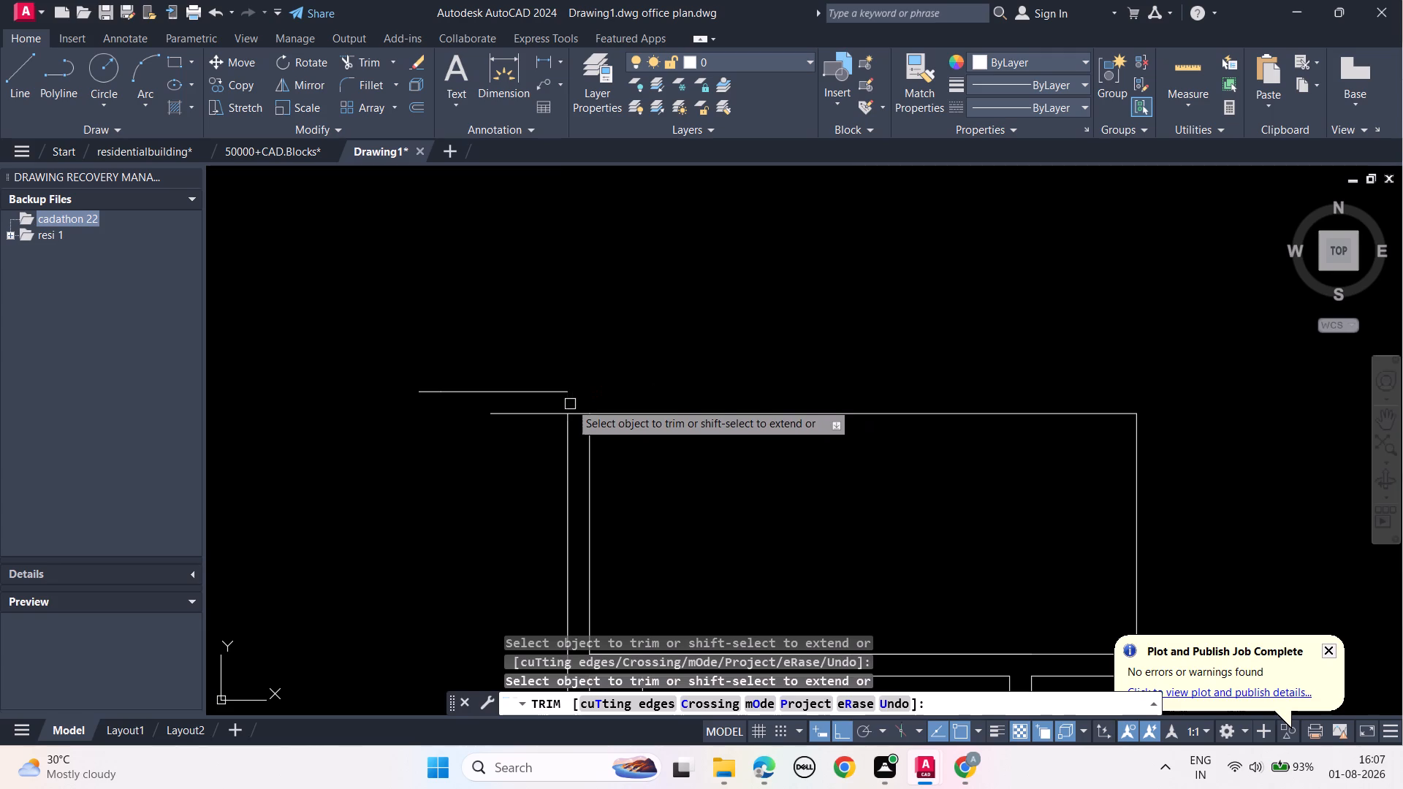
{"action": "left_click", "coordinate": [563, 389]}
{"action": "key", "text": "Escape"}
{"action": "key", "text": "Escape"}
{"action": "key", "text": "Escape"}
{"action": "key", "text": "Escape"}
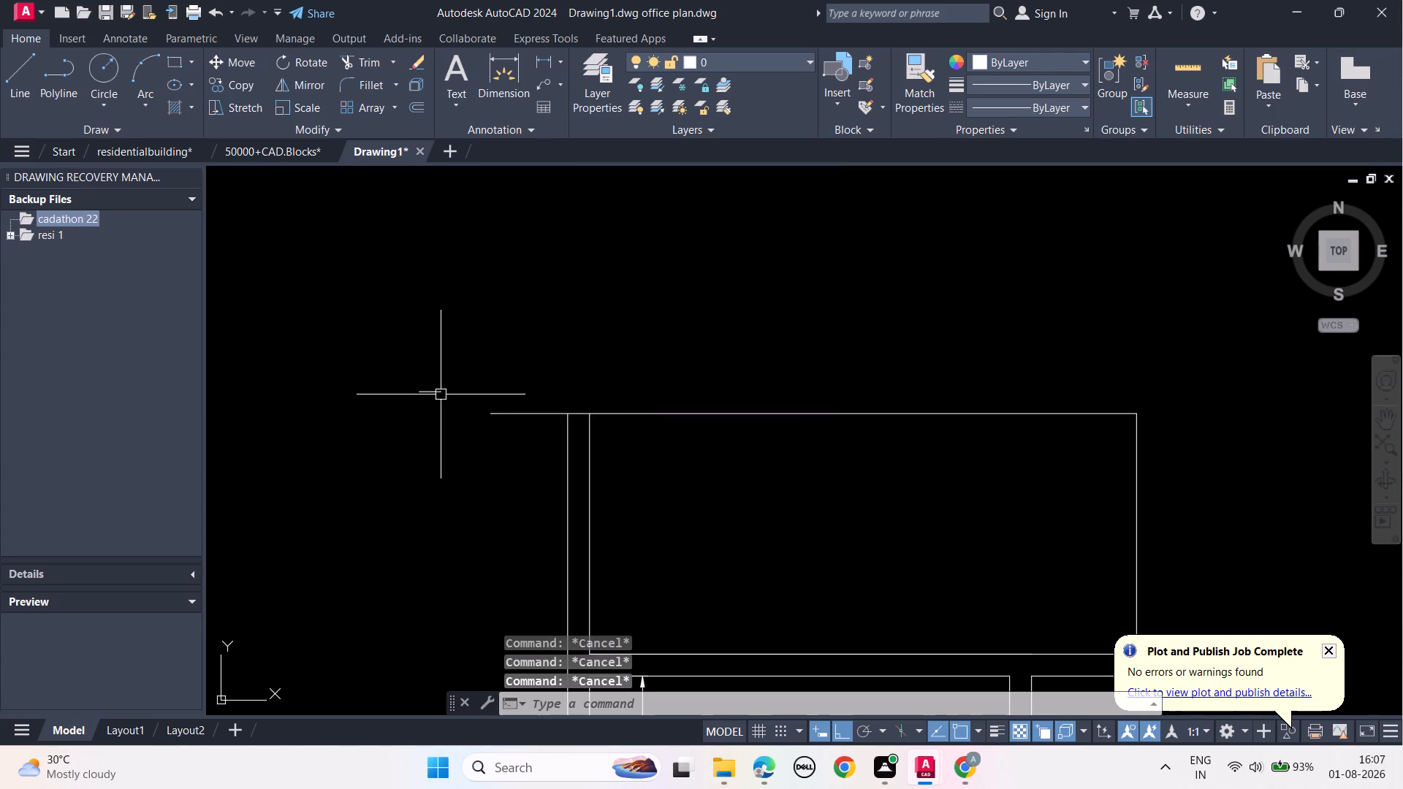
Erase the short leftover wall segment outside the wider room's upper-left corner.
{"action": "left_click", "coordinate": [441, 393]}
{"action": "key", "text": "Delete"}
{"action": "key", "text": "Escape"}
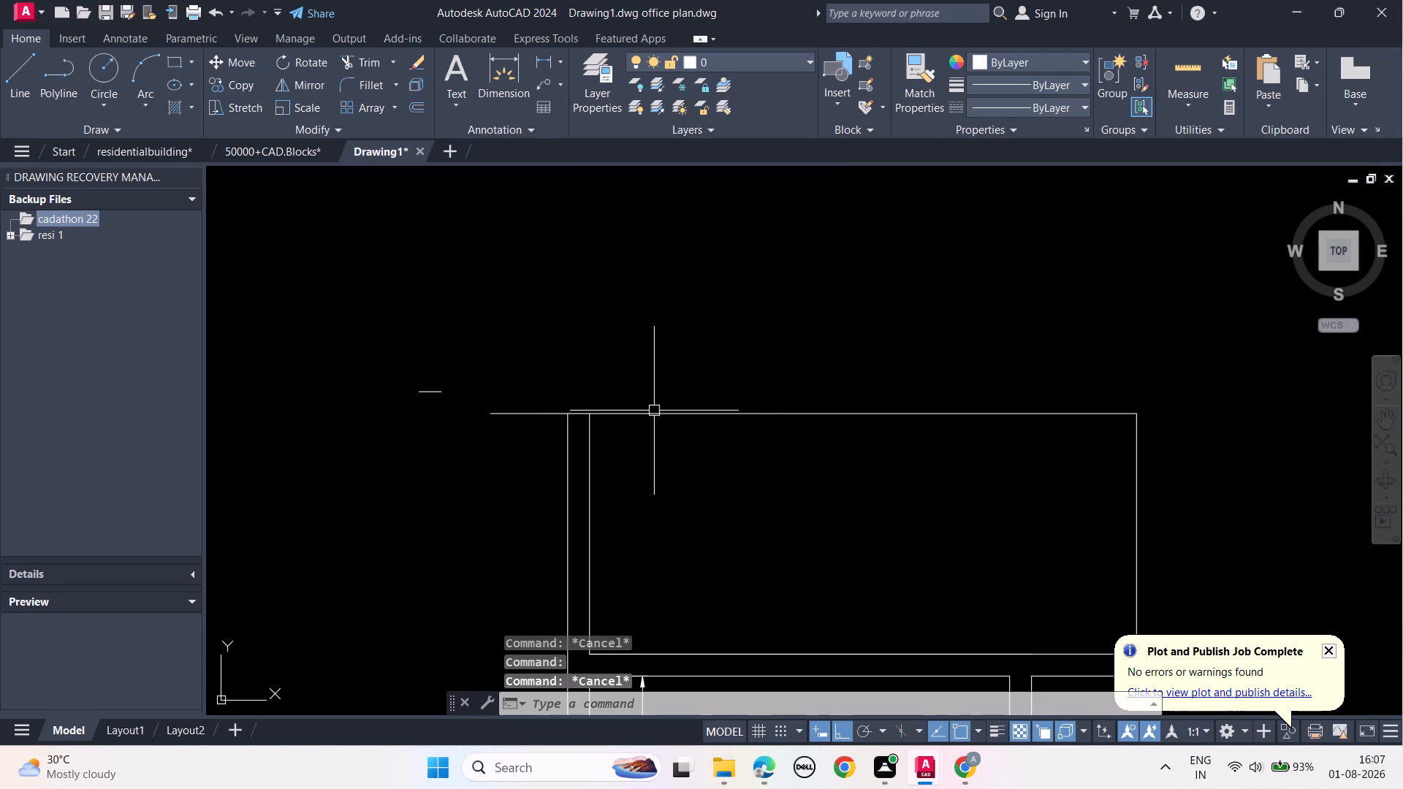
{"action": "left_click", "coordinate": [468, 407]}
{"action": "left_click", "coordinate": [434, 352]}
{"action": "key", "text": "Delete"}
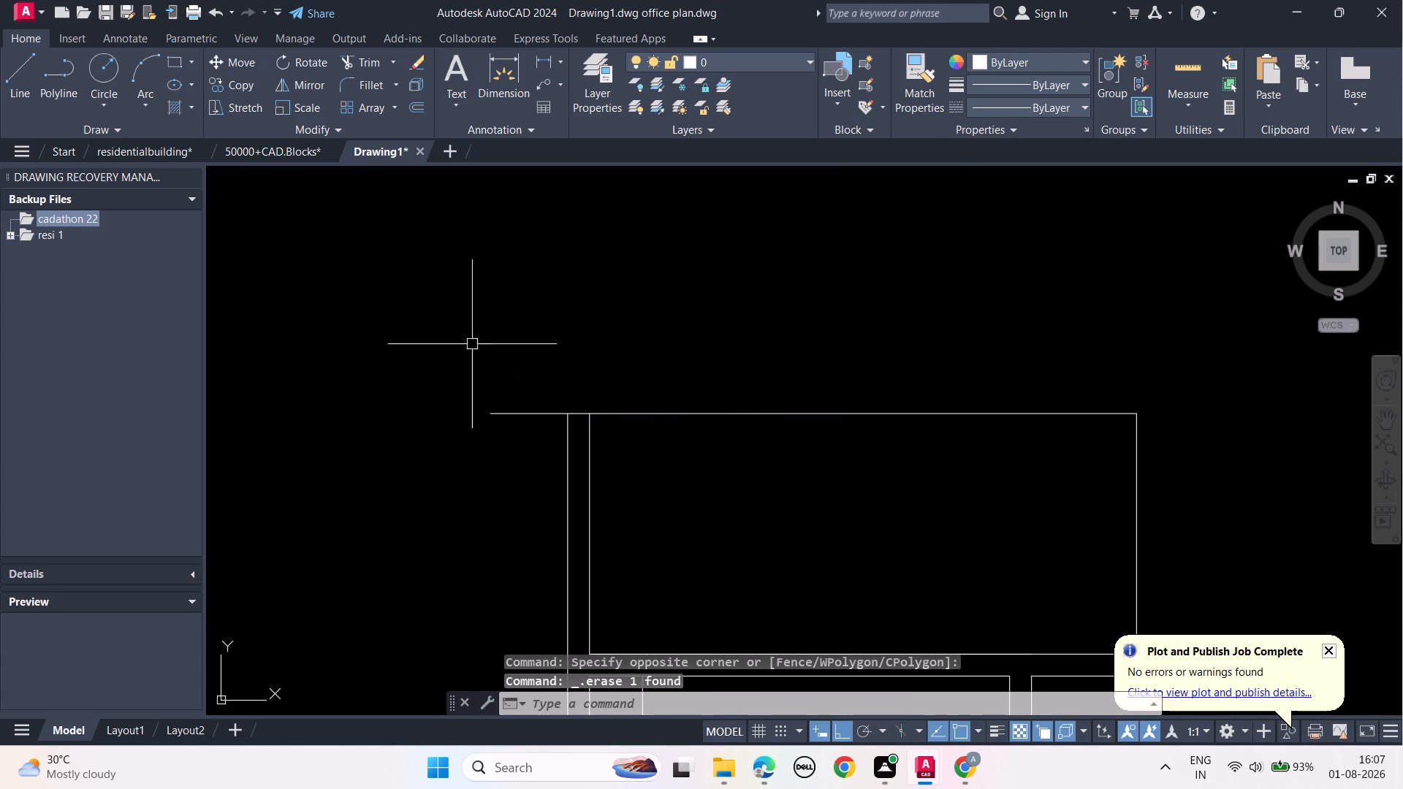
Offset the wider room's new top line 5" upward to form the outer wall face.
{"action": "left_click", "coordinate": [674, 415]}
{"action": "type", "text": "OFF"}
{"action": "left_click", "coordinate": [726, 451]}
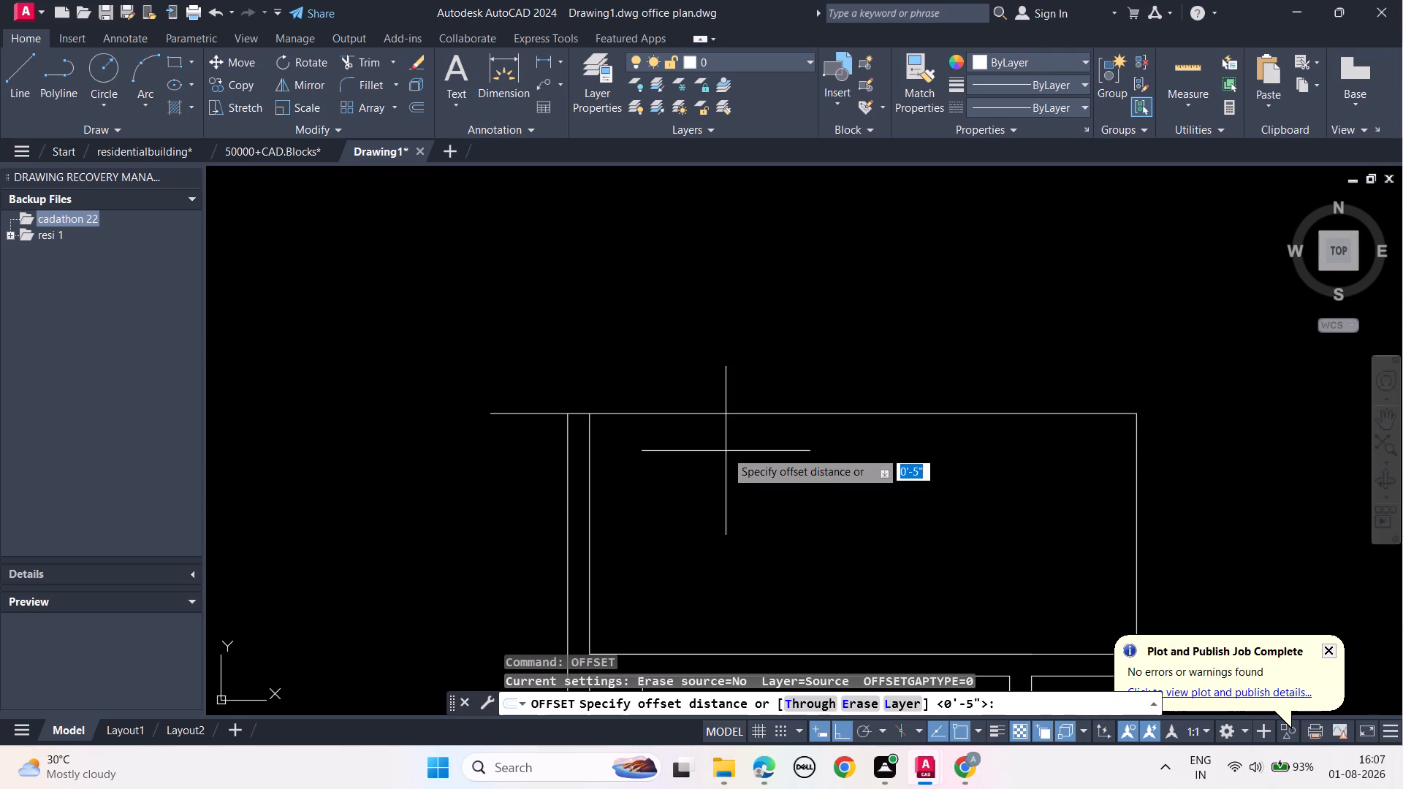
{"action": "type", "text": "5\""}
{"action": "key", "text": "Return"}
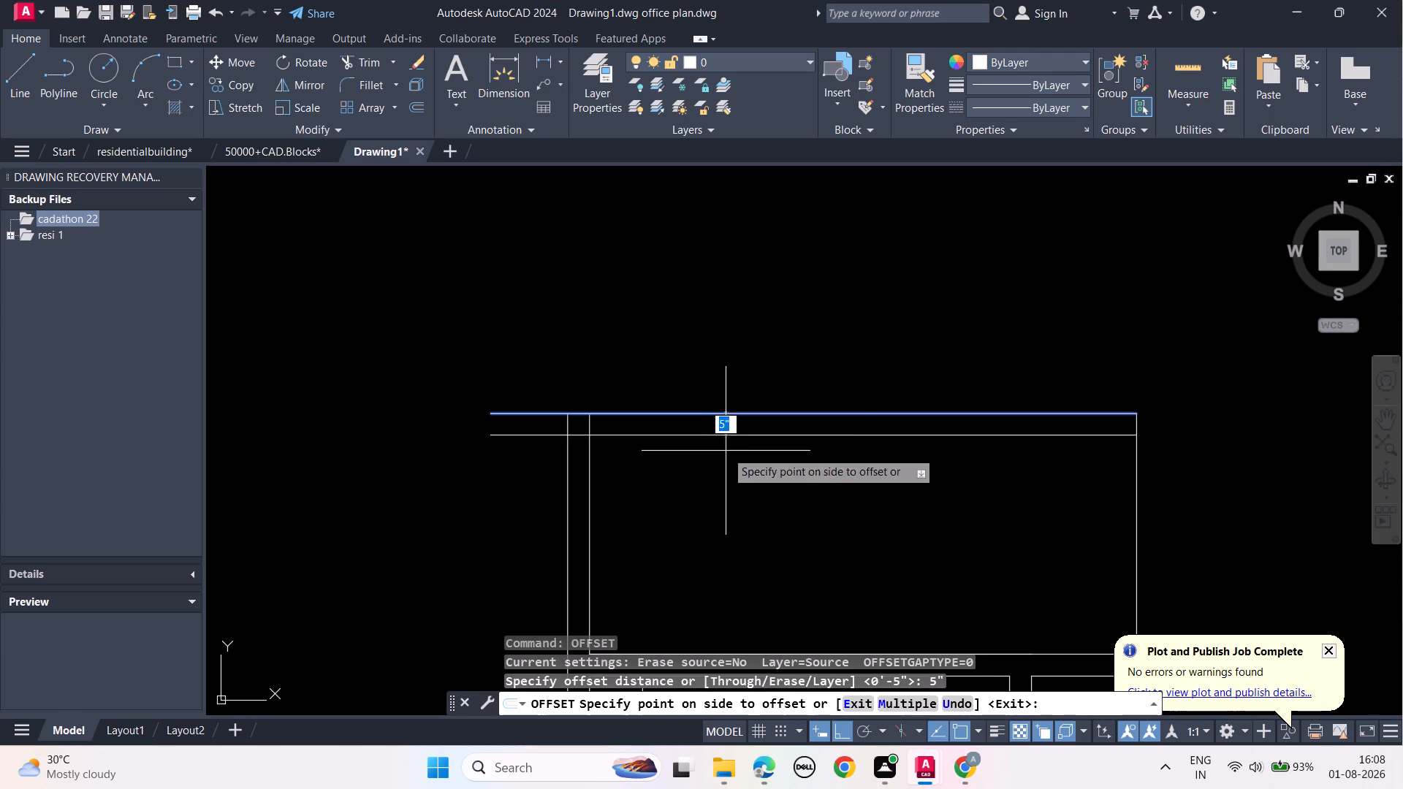
{"action": "left_click", "coordinate": [725, 324]}
{"action": "key", "text": "Escape"}
{"action": "key", "text": "Escape"}
{"action": "key", "text": "Escape"}
{"action": "key", "text": "Escape"}
{"action": "key", "text": "Escape"}
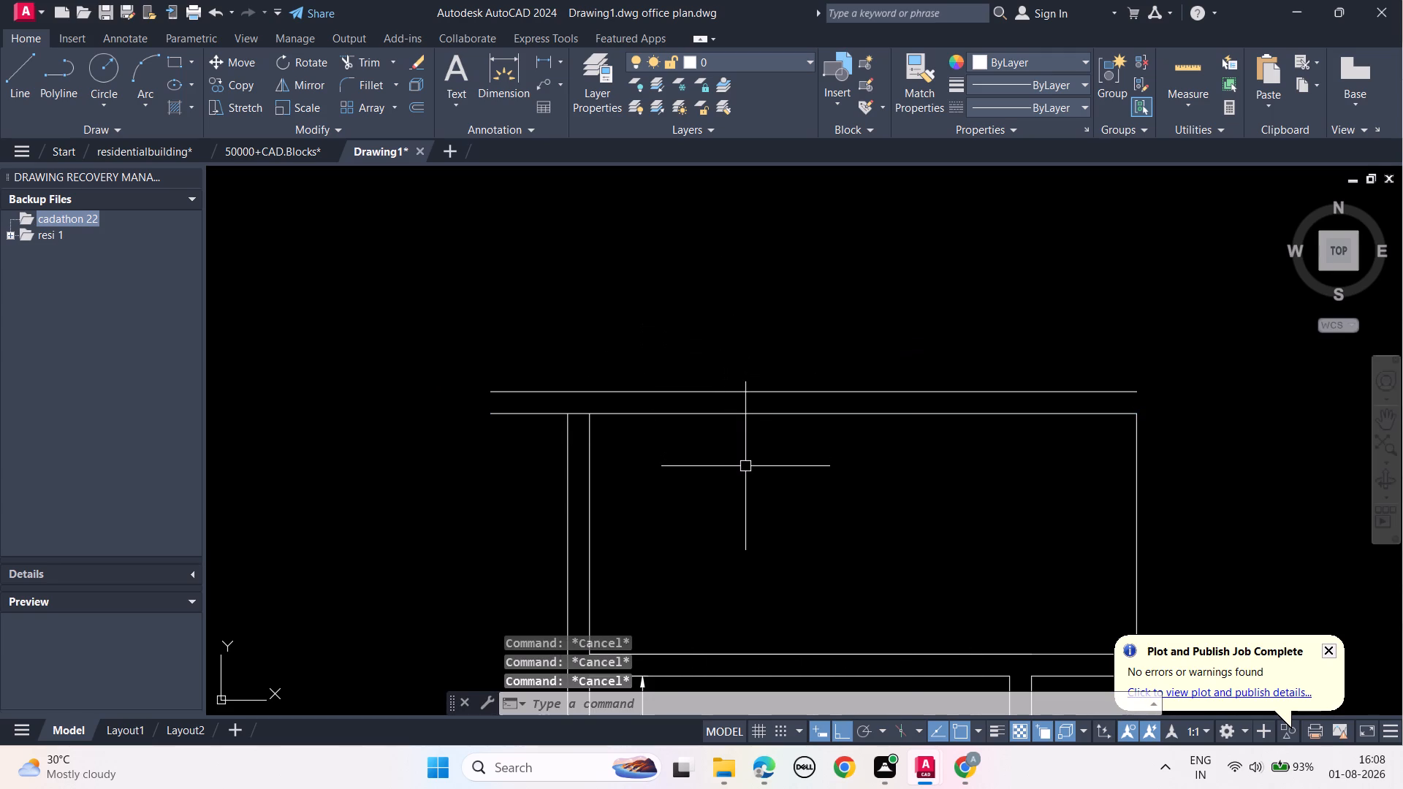
Trim the inner top line's overhang beyond the outer left wall line.
{"action": "scroll", "coordinate": [745, 466], "scroll_direction": "down", "scroll_amount": 1}
{"action": "middle_click_drag", "start_coordinate": [777, 495], "coordinate": [791, 476]}
{"action": "type", "text": "TR"}
{"action": "key", "text": "space"}
{"action": "scroll", "coordinate": [609, 424], "scroll_direction": "up", "scroll_amount": 2}
{"action": "left_click", "coordinate": [643, 405]}
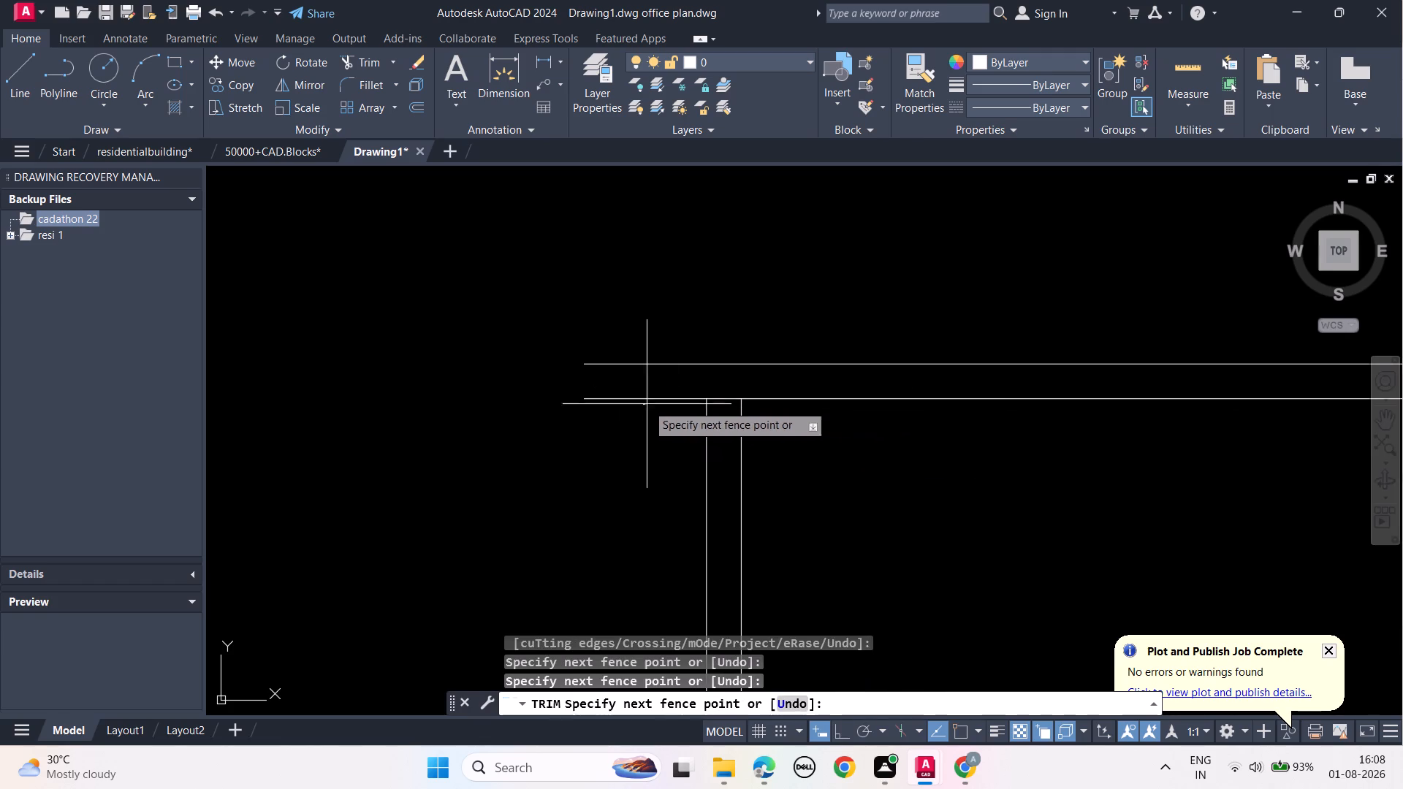
{"action": "left_click", "coordinate": [661, 391]}
{"action": "key", "text": "Escape"}
{"action": "key", "text": "Escape"}
{"action": "key", "text": "Escape"}
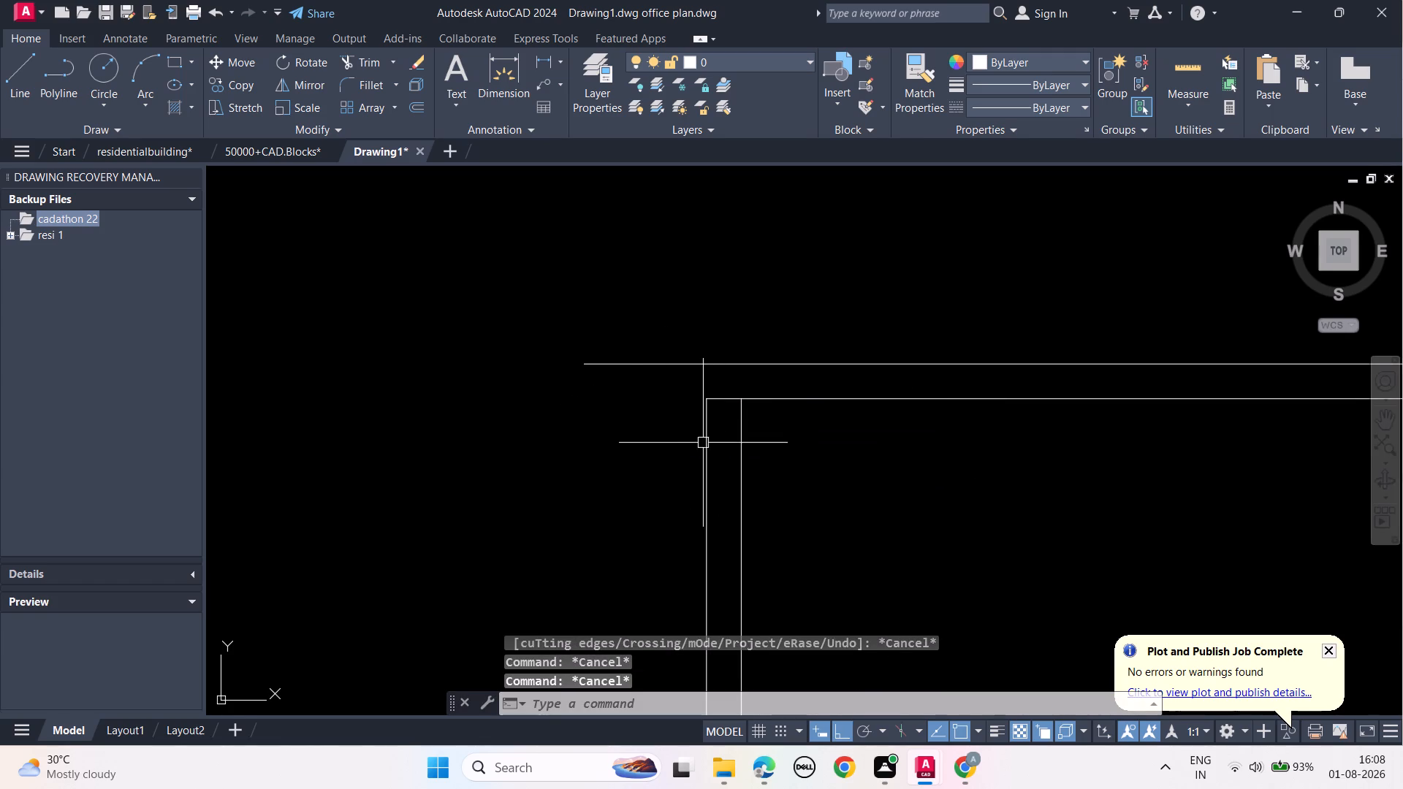
Stretch the outer left wall line upward past the outer top wall line.
{"action": "left_click", "coordinate": [701, 427]}
{"action": "left_click", "coordinate": [705, 400]}
{"action": "left_click", "coordinate": [699, 316]}
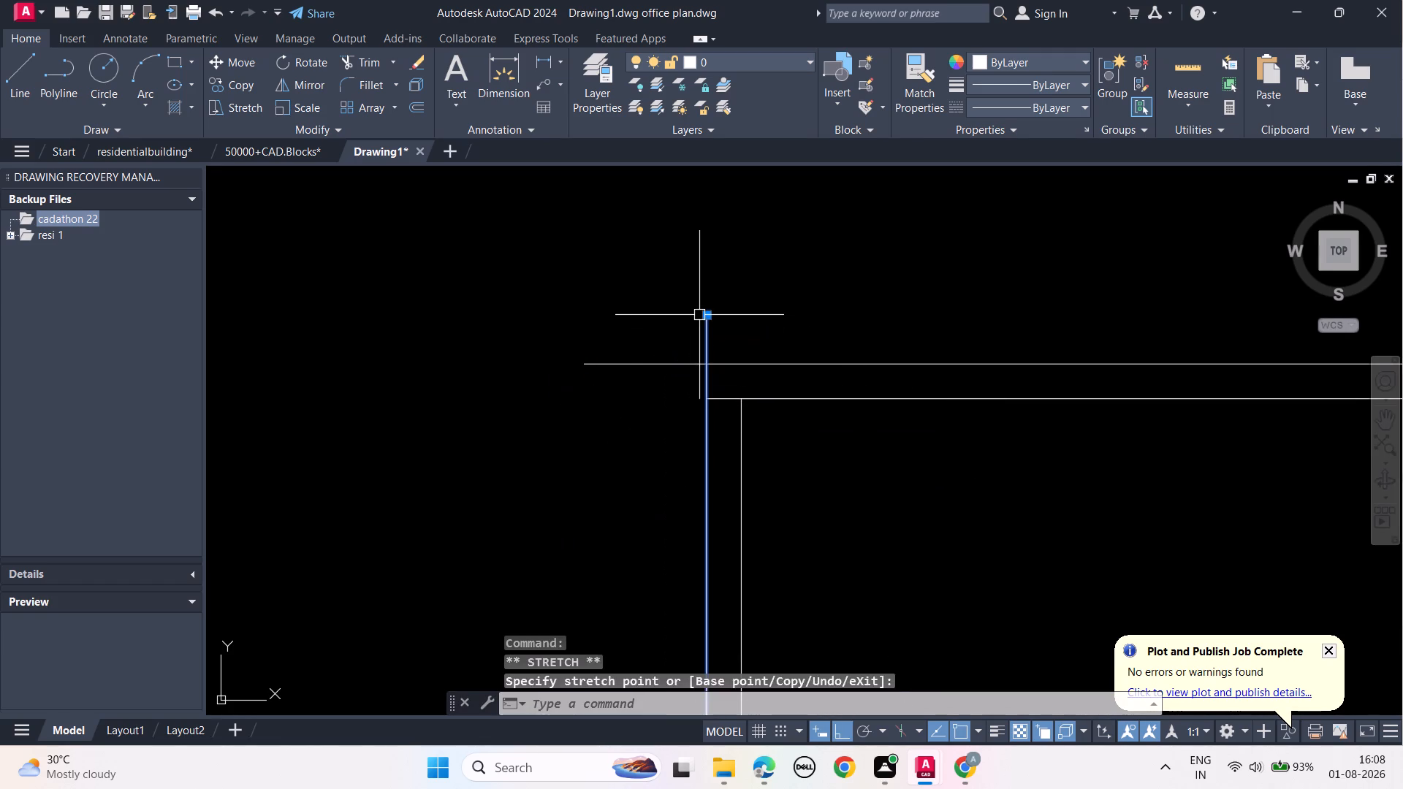
{"action": "key", "text": "Escape"}
{"action": "key", "text": "Escape"}
{"action": "key", "text": "Escape"}
{"action": "key", "text": "Escape"}
Trim both outer line overhangs at the upper-left corner and the inner top line segment between the left wall lines.
{"action": "type", "text": "TR"}
{"action": "key", "text": "space"}
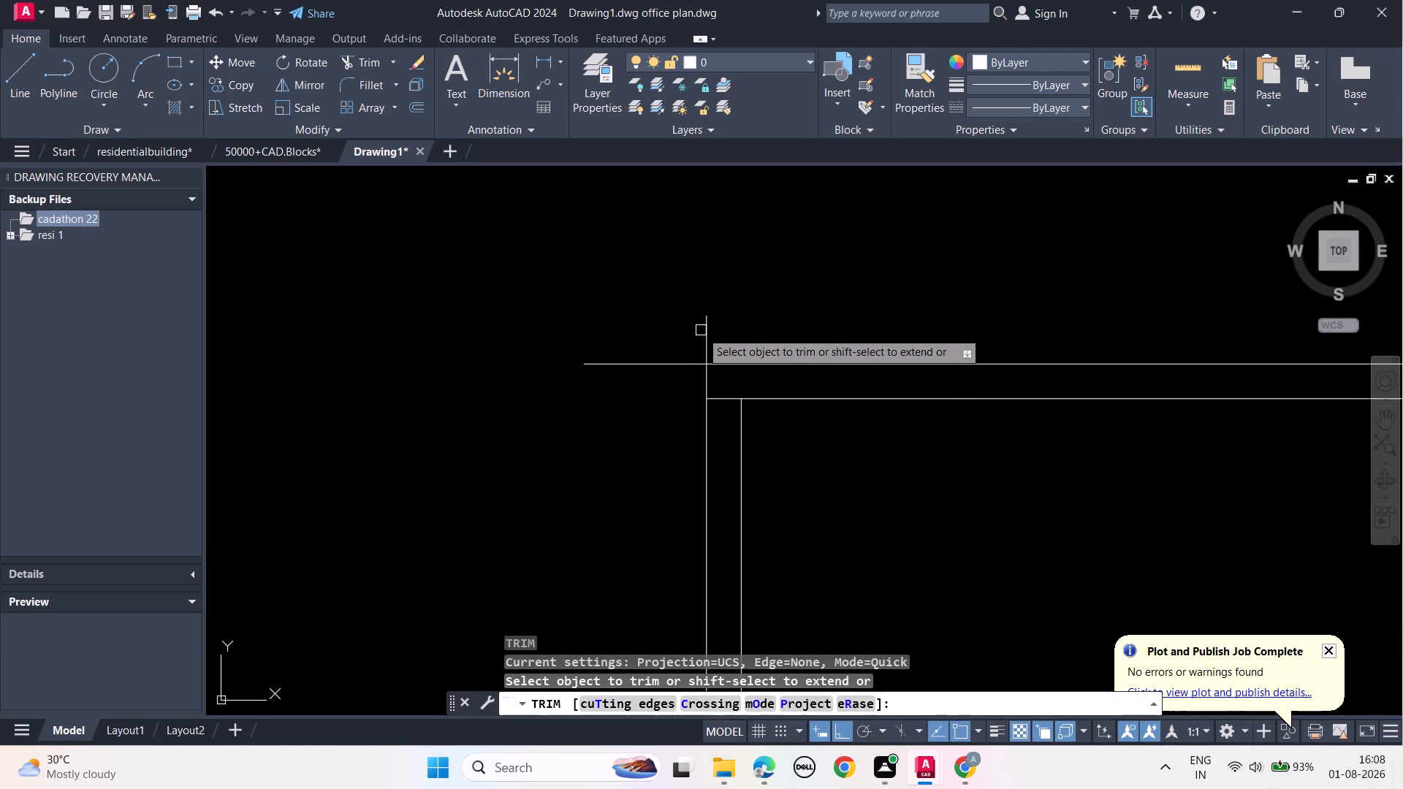
{"action": "left_click", "coordinate": [707, 325]}
{"action": "left_click", "coordinate": [668, 364]}
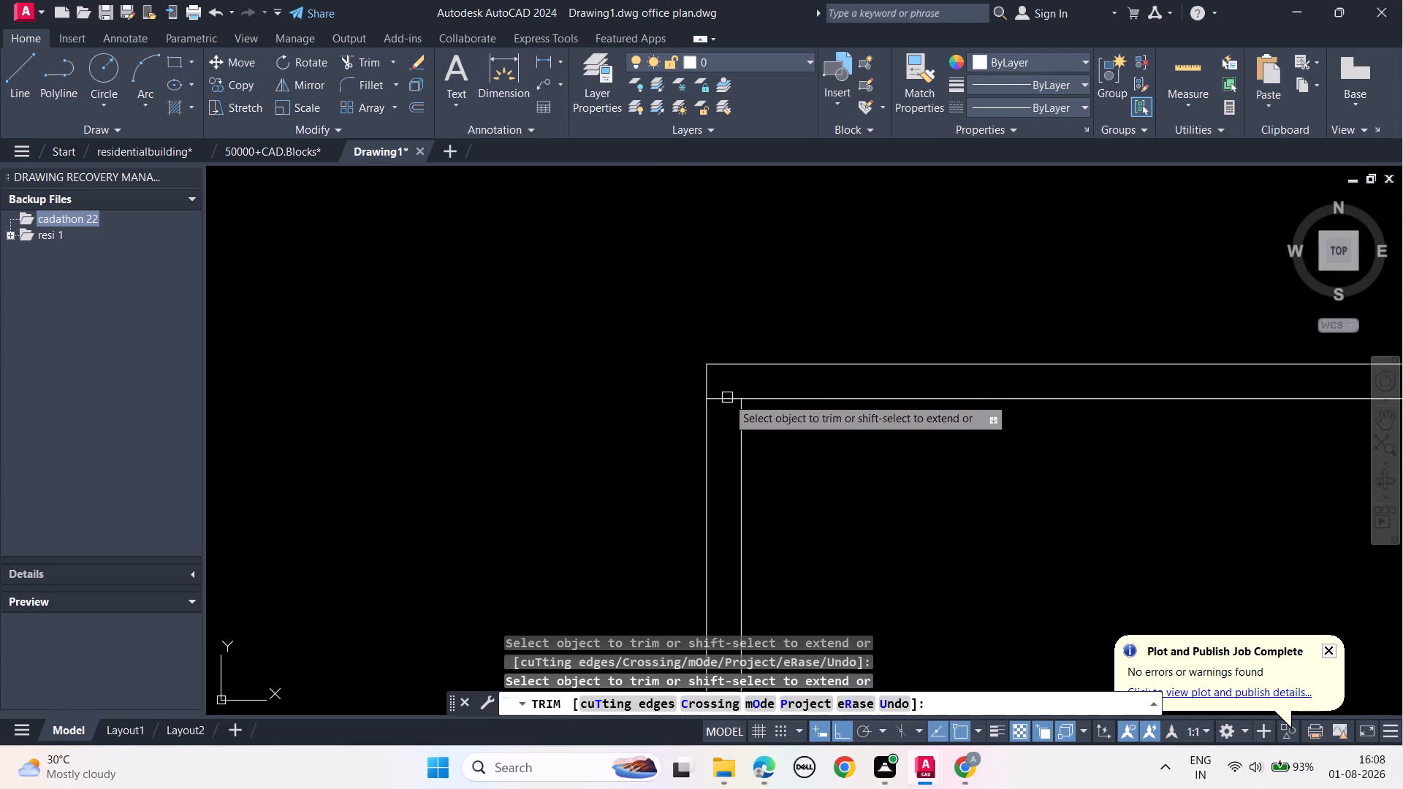
{"action": "left_click", "coordinate": [728, 398]}
{"action": "key", "text": "Escape"}
{"action": "key", "text": "Escape"}
{"action": "key", "text": "Escape"}
{"action": "key", "text": "Escape"}
{"action": "key", "text": "Escape"}
Dimension the wider room's upper inner wall line, placing the dimension just below it inside the room.
{"action": "scroll", "coordinate": [728, 398], "scroll_direction": "down", "scroll_amount": 1}
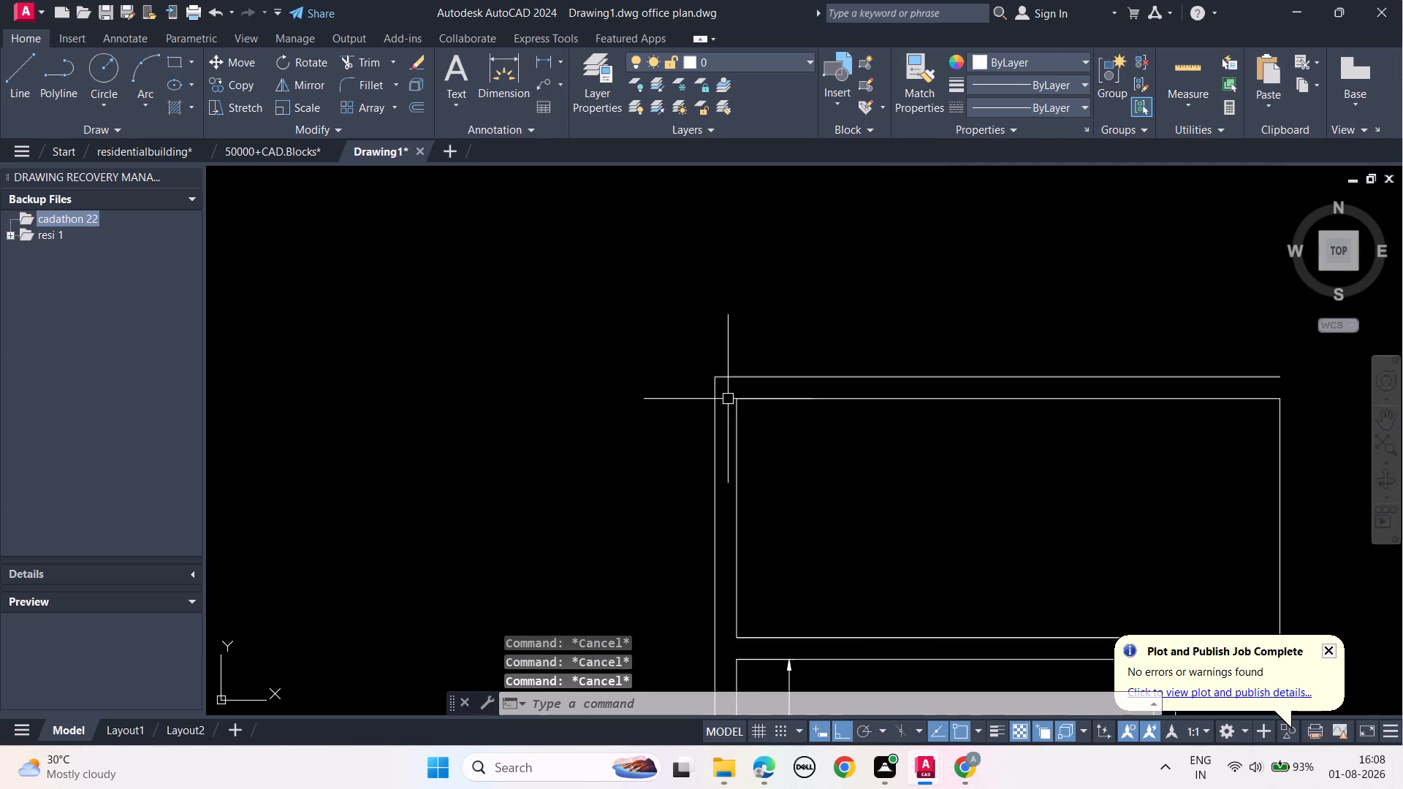
{"action": "middle_click_drag", "start_coordinate": [802, 466], "coordinate": [484, 413]}
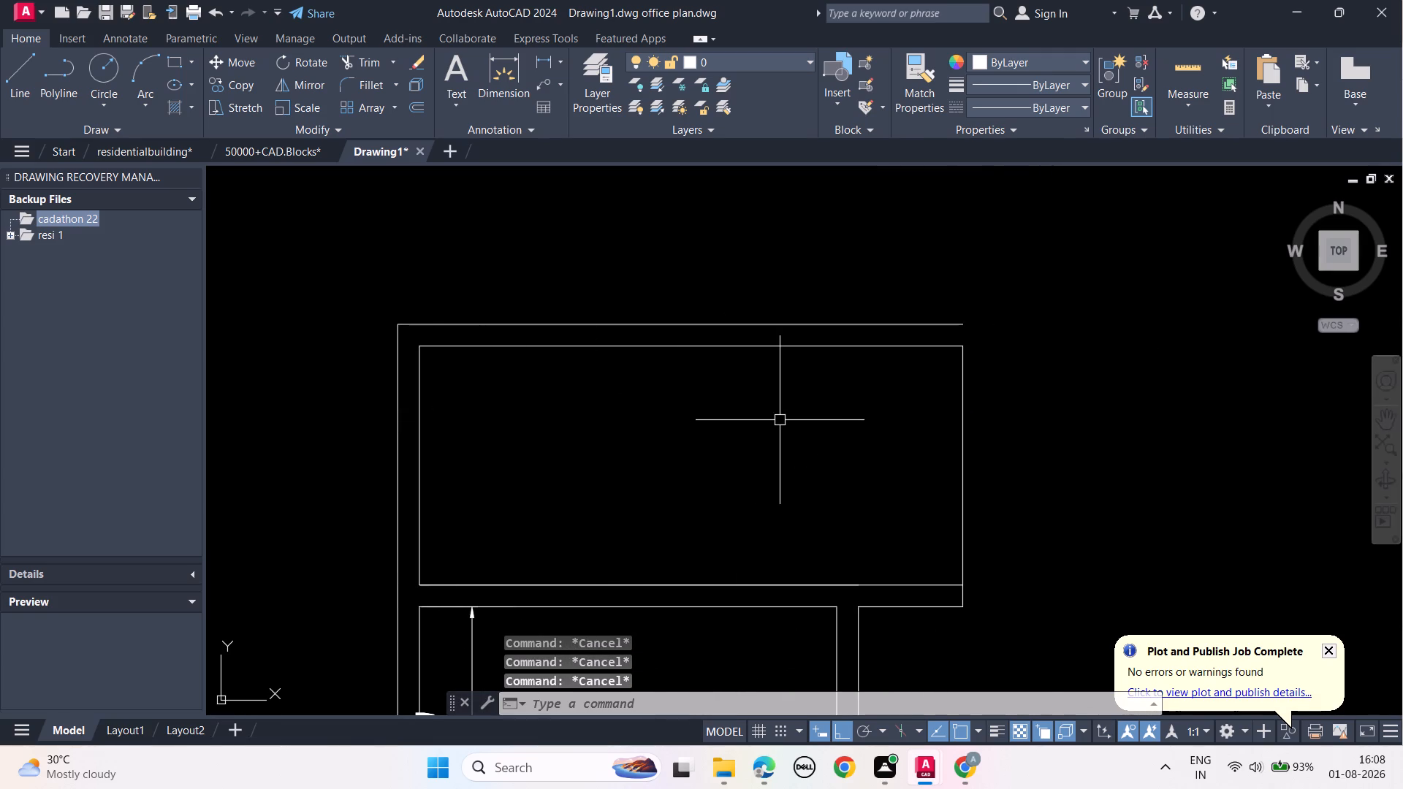
{"action": "scroll", "coordinate": [980, 346], "scroll_direction": "up", "scroll_amount": 1}
{"action": "scroll", "coordinate": [980, 346], "scroll_direction": "down", "scroll_amount": 1}
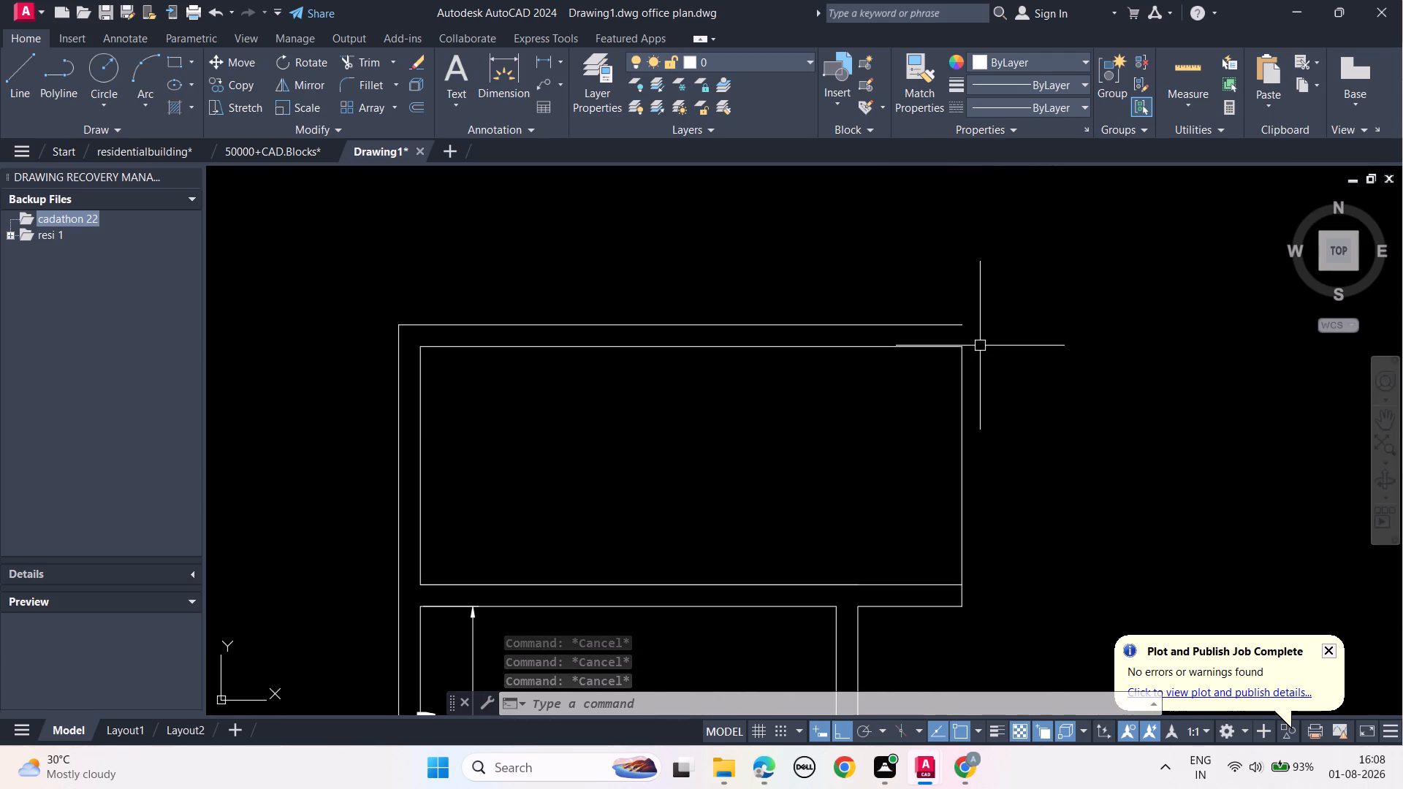
{"action": "middle_click_drag", "start_coordinate": [724, 448], "coordinate": [659, 422]}
{"action": "key", "text": "Escape"}
{"action": "key", "text": "Escape"}
{"action": "key", "text": "Escape"}
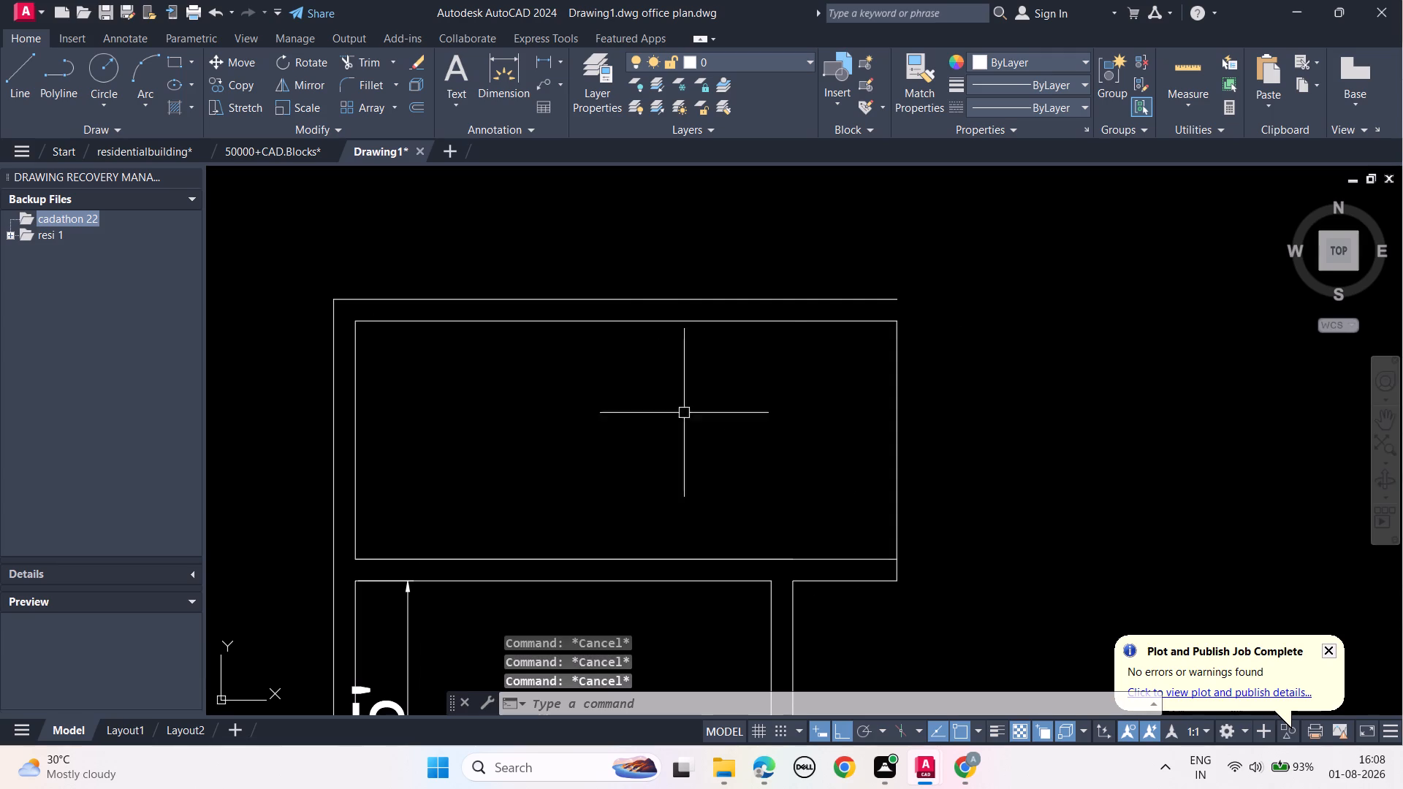
{"action": "key", "text": "Escape"}
{"action": "key", "text": "Escape"}
{"action": "key", "text": "Escape"}
{"action": "key", "text": "Escape"}
{"action": "key", "text": "Escape"}
{"action": "left_click", "coordinate": [509, 79]}
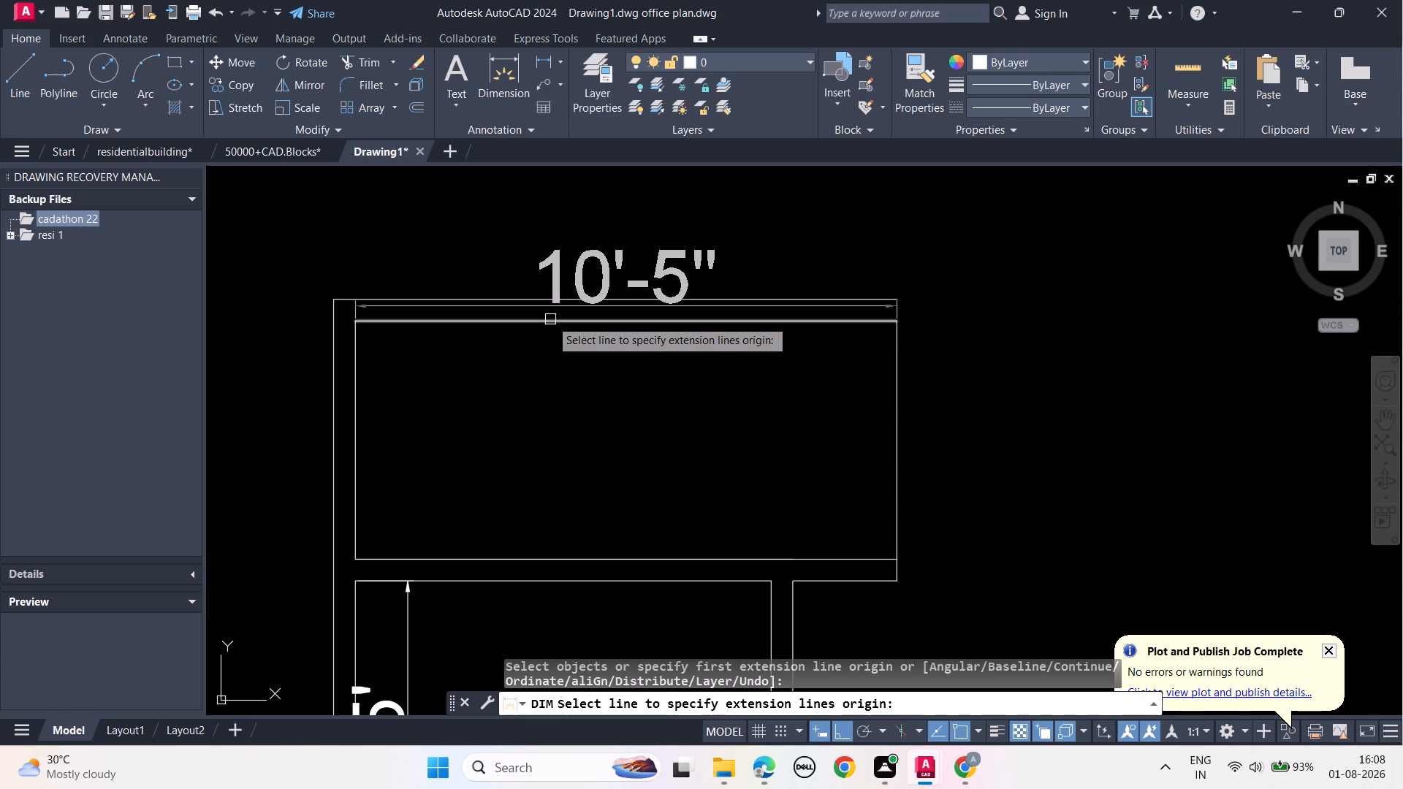
{"action": "left_click", "coordinate": [550, 319]}
{"action": "left_click", "coordinate": [547, 363]}
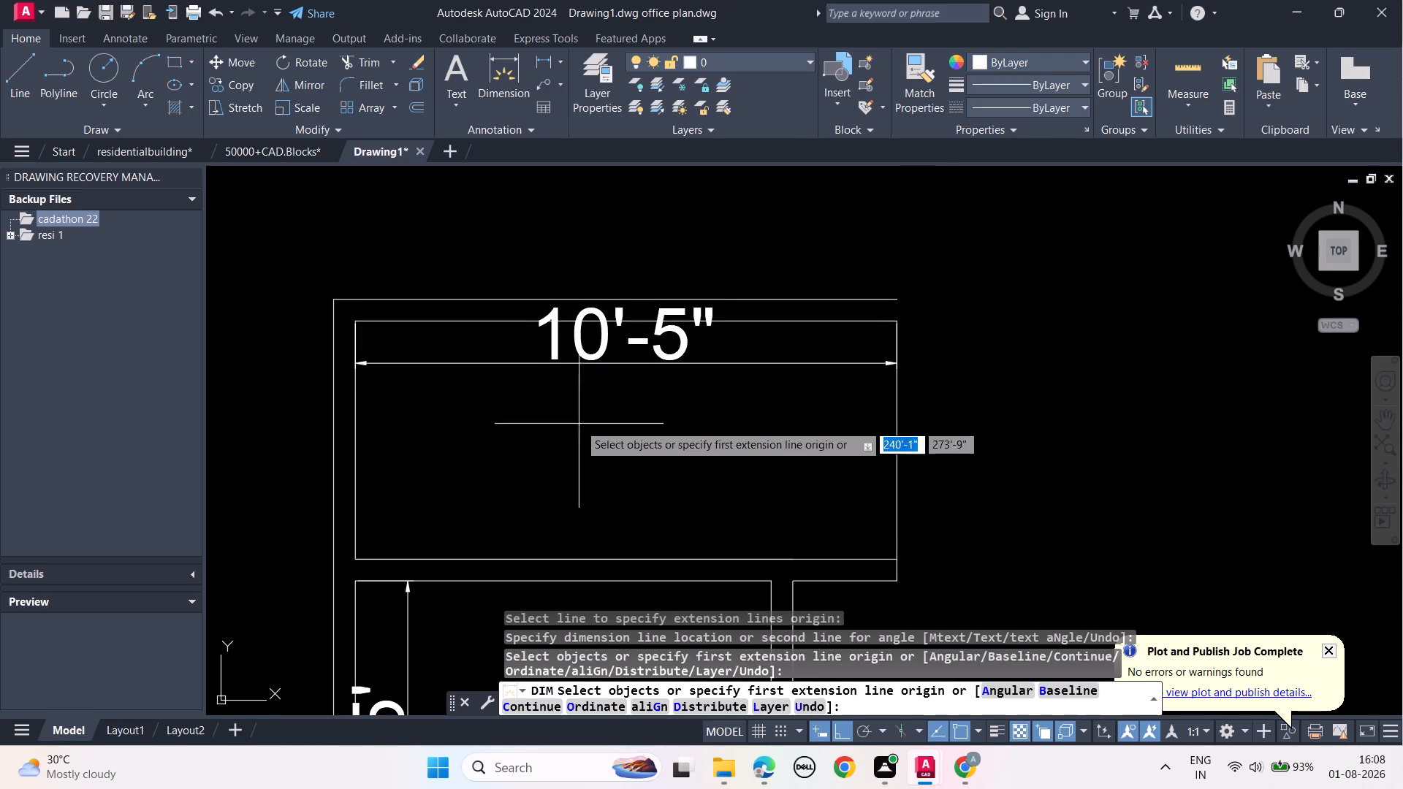
{"action": "key", "text": "Escape"}
{"action": "key", "text": "Escape"}
{"action": "key", "text": "Escape"}
{"action": "key", "text": "Escape"}
{"action": "key", "text": "Escape"}
{"action": "key", "text": "Escape"}
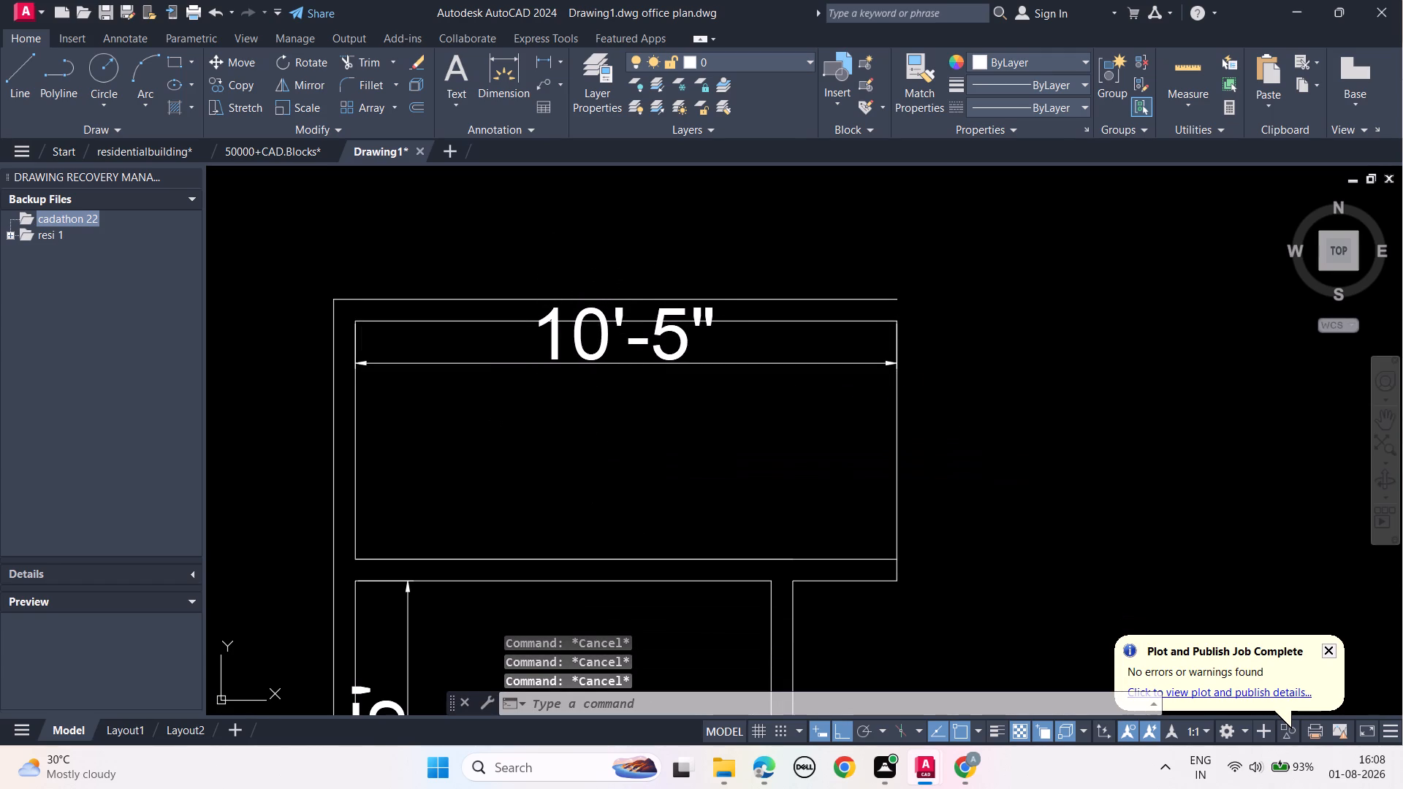
{"action": "key", "text": "Escape"}
{"action": "key", "text": "Escape"}
{"action": "key", "text": "Escape"}
Offset the wider room's right vertical wall line 5" inward.
{"action": "left_click", "coordinate": [900, 384]}
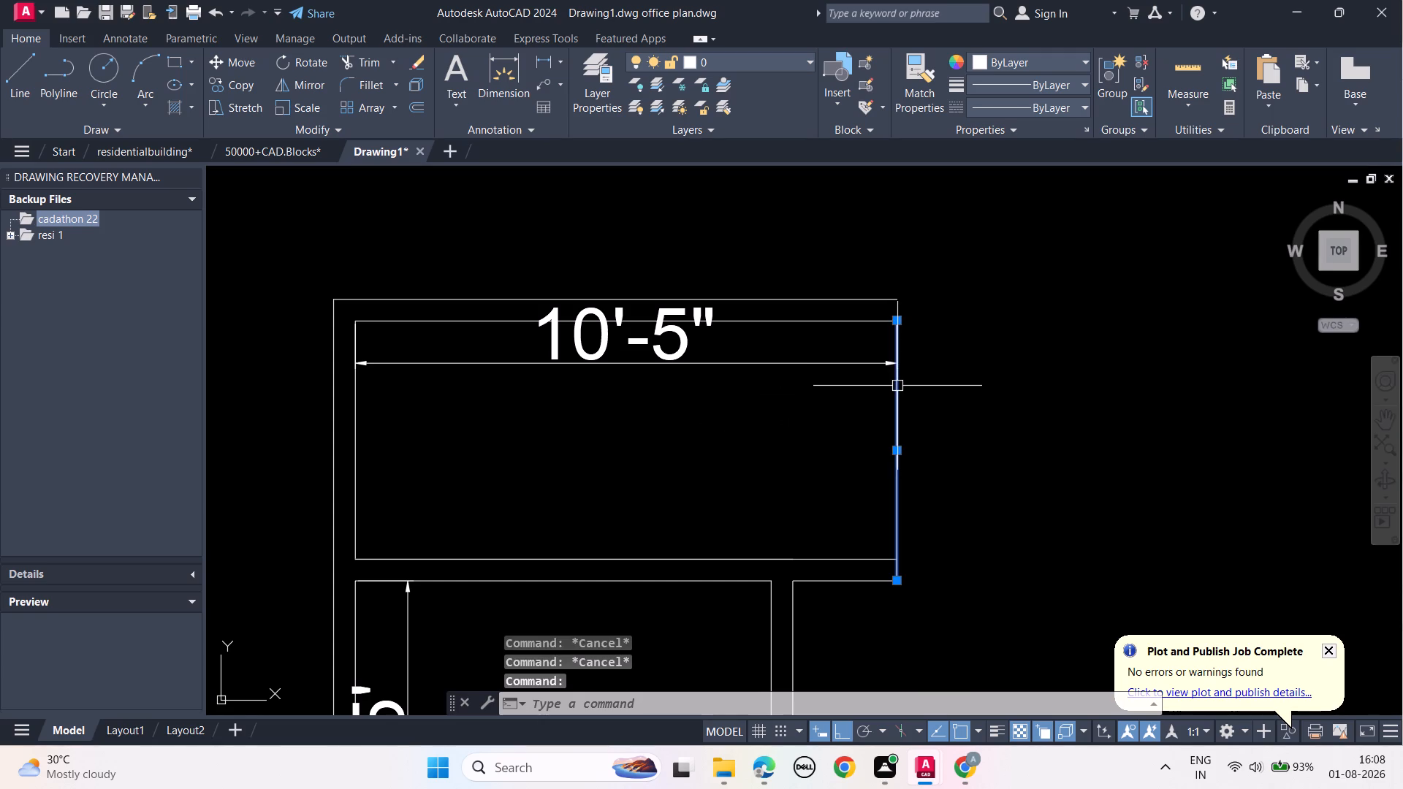
{"action": "key", "text": "o"}
{"action": "type", "text": "FF"}
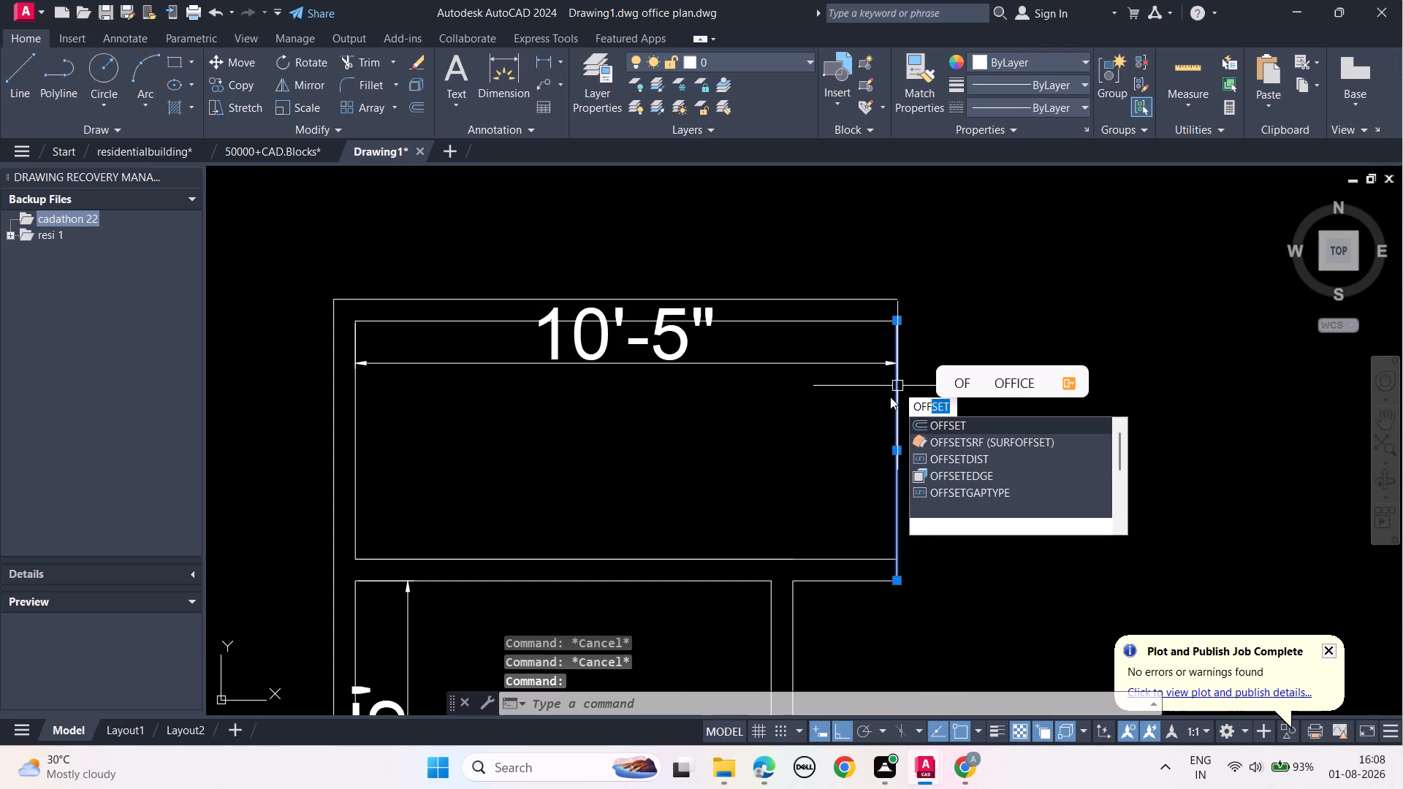
{"action": "left_click", "coordinate": [935, 421]}
{"action": "type", "text": "5\""}
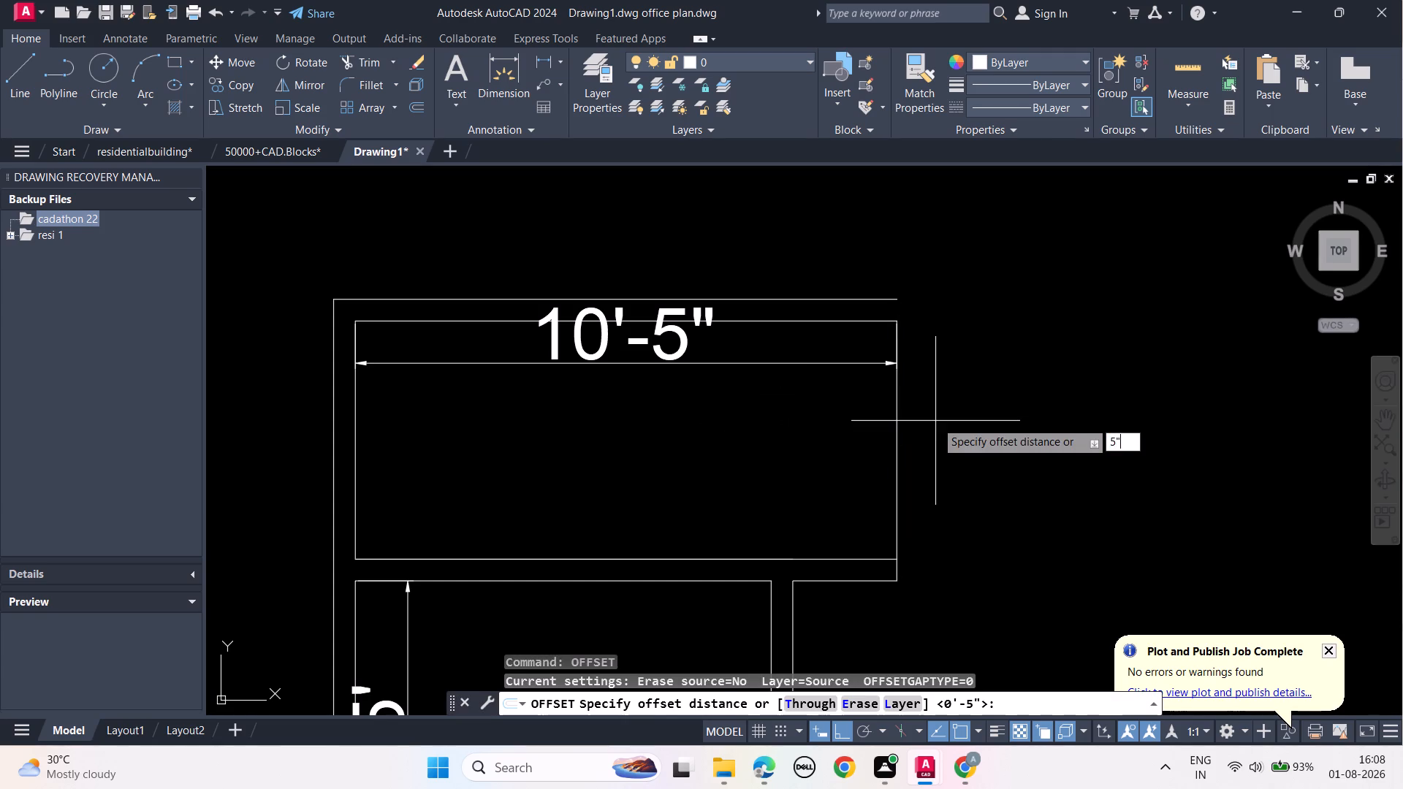
{"action": "key", "text": "Return"}
{"action": "left_click", "coordinate": [815, 429]}
{"action": "key", "text": "Escape"}
{"action": "key", "text": "Escape"}
{"action": "key", "text": "Escape"}
{"action": "key", "text": "Escape"}
{"action": "key", "text": "Escape"}
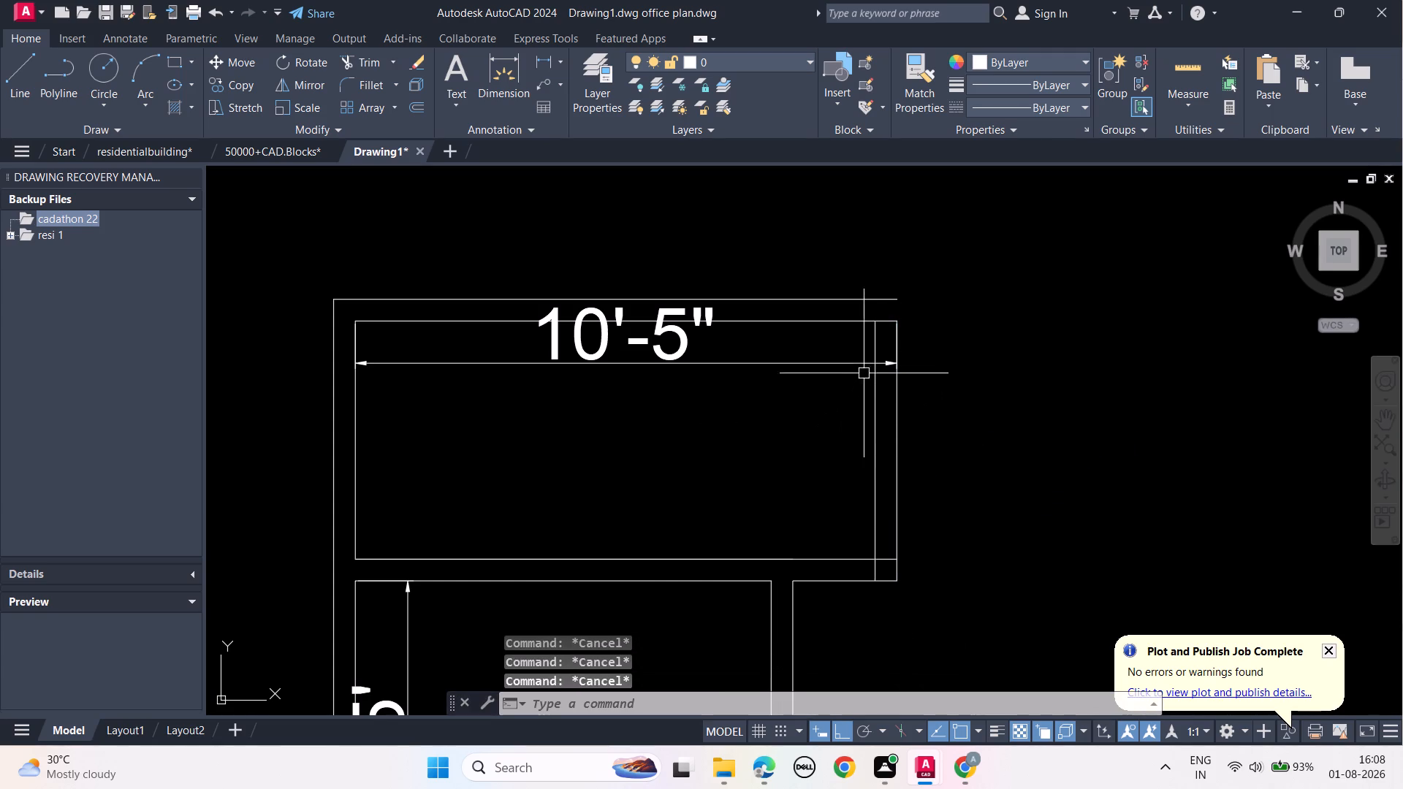
Delete the 10'-5" dimension inside the wider room.
{"action": "key", "text": "Escape"}
{"action": "key", "text": "Escape"}
{"action": "key", "text": "Escape"}
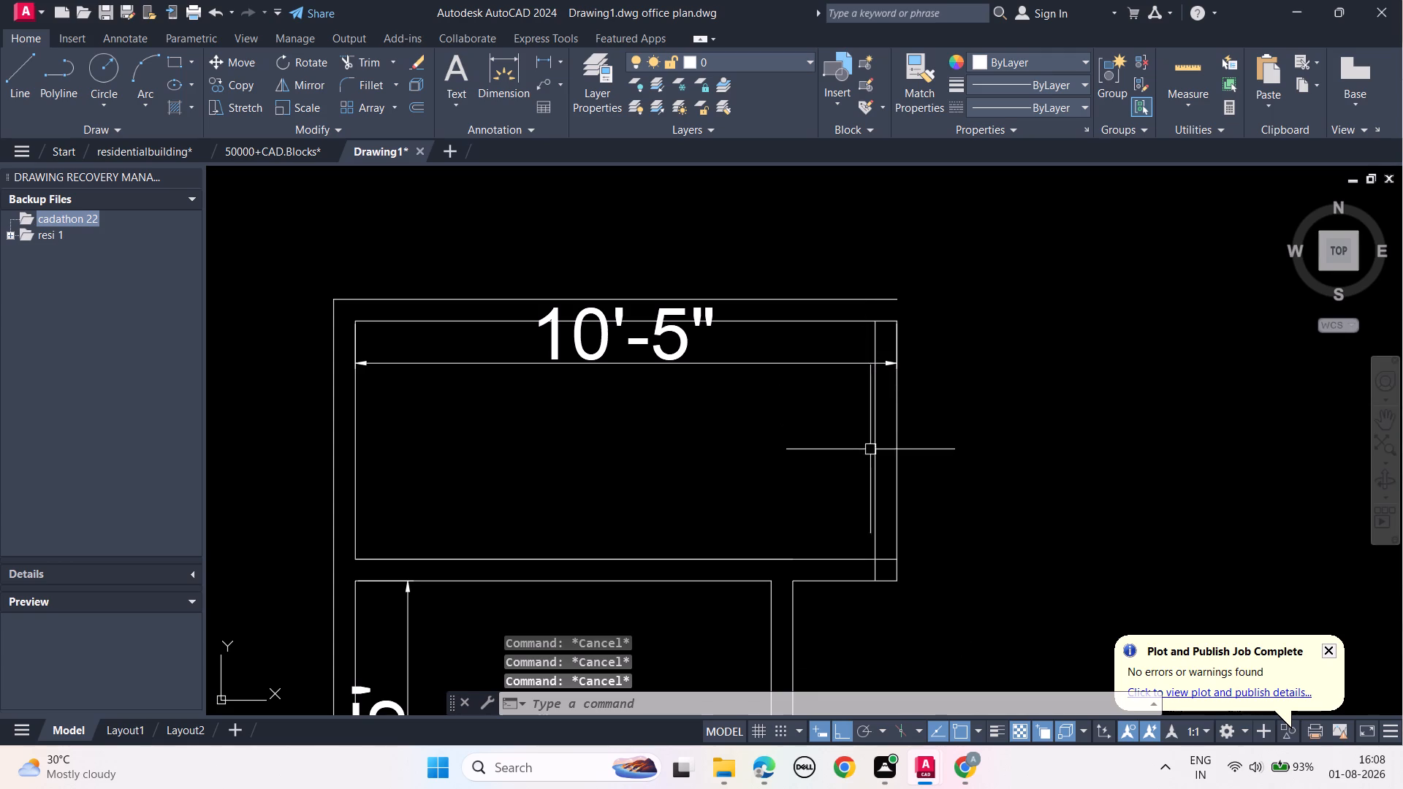
{"action": "left_click", "coordinate": [774, 367]}
{"action": "key", "text": "Delete"}
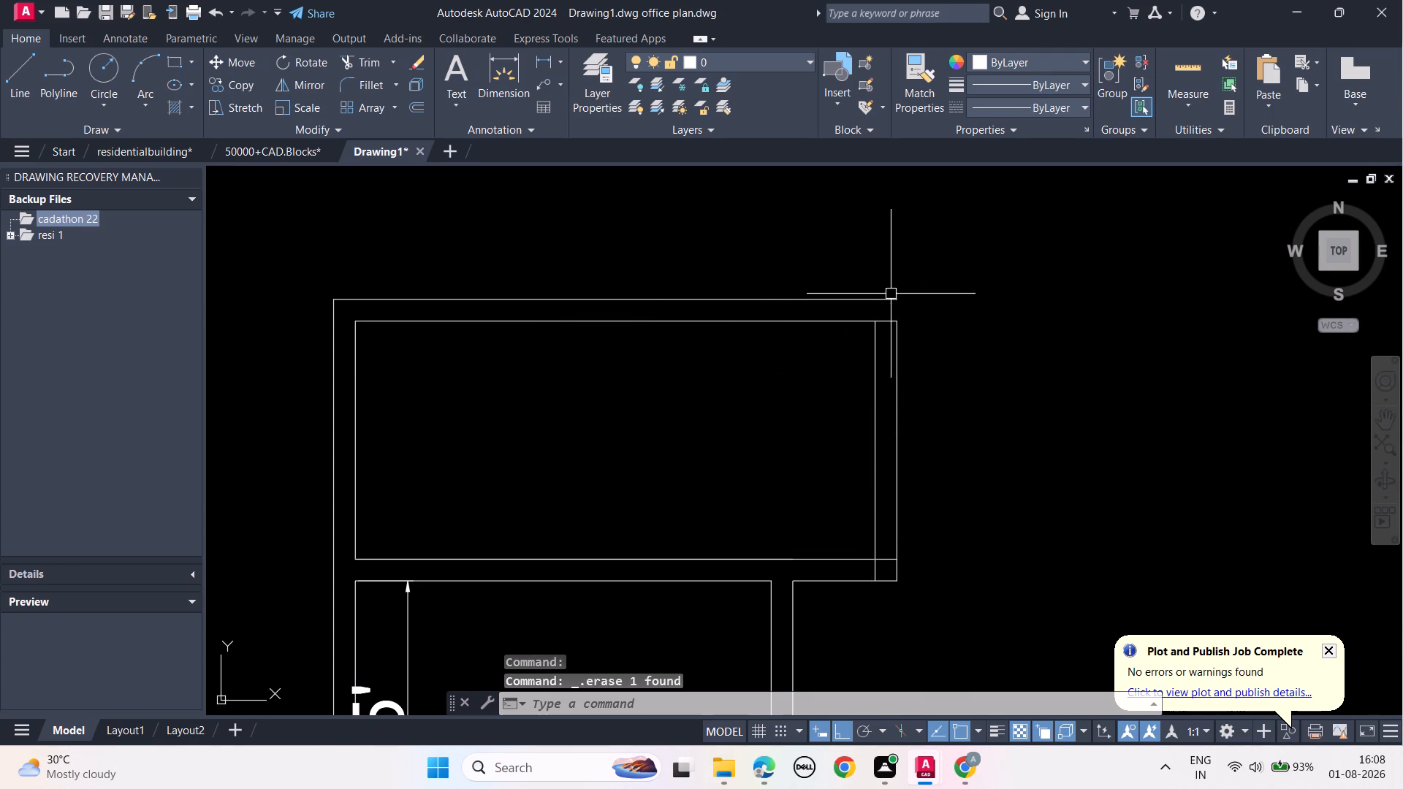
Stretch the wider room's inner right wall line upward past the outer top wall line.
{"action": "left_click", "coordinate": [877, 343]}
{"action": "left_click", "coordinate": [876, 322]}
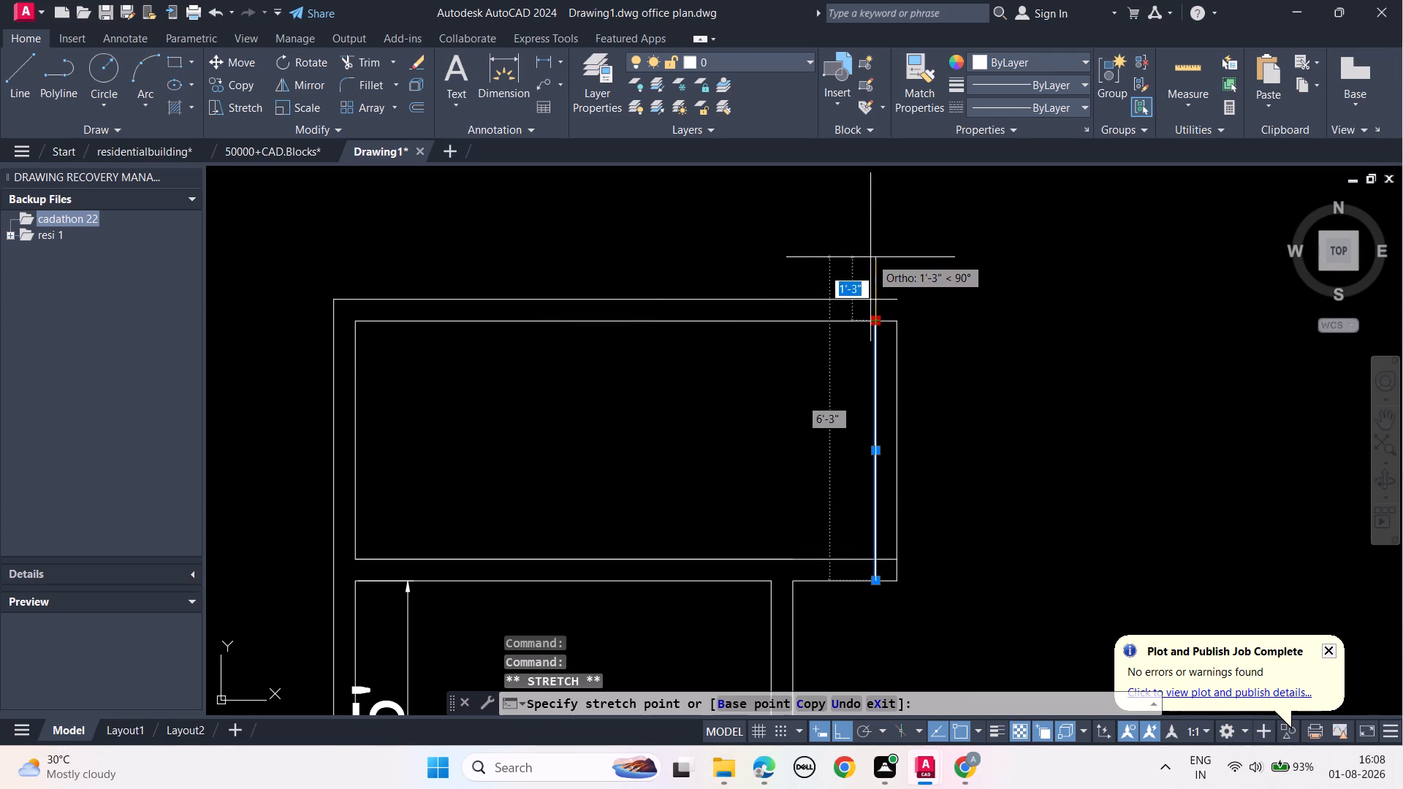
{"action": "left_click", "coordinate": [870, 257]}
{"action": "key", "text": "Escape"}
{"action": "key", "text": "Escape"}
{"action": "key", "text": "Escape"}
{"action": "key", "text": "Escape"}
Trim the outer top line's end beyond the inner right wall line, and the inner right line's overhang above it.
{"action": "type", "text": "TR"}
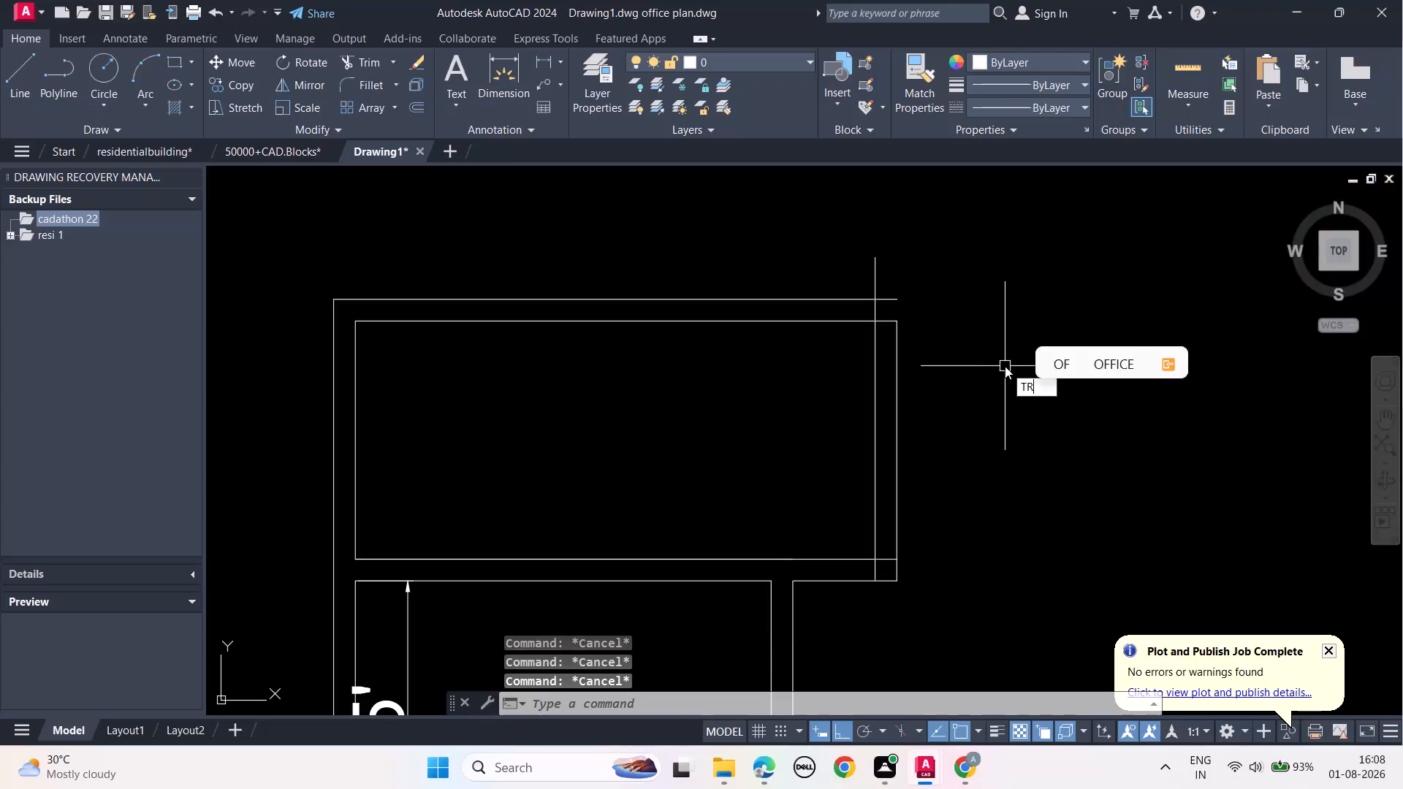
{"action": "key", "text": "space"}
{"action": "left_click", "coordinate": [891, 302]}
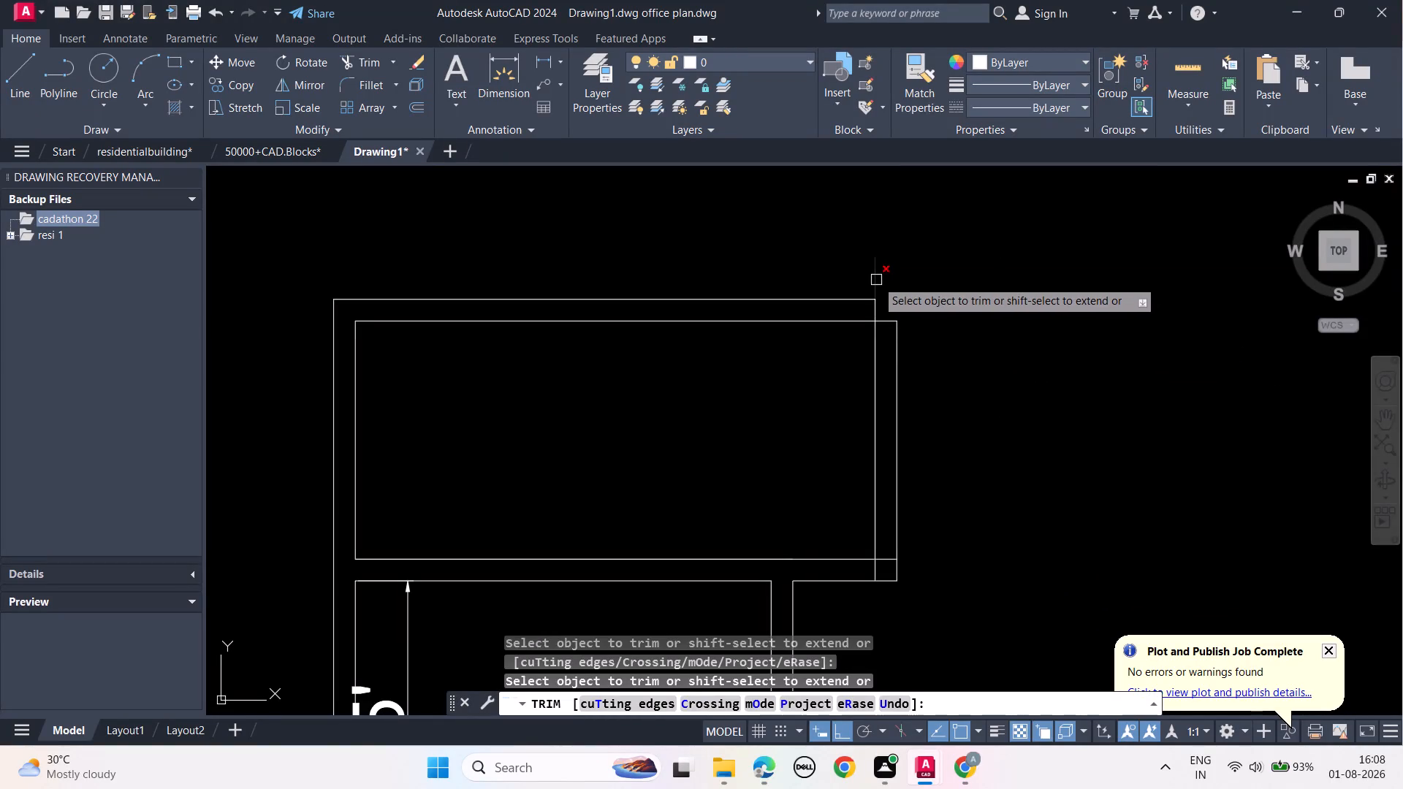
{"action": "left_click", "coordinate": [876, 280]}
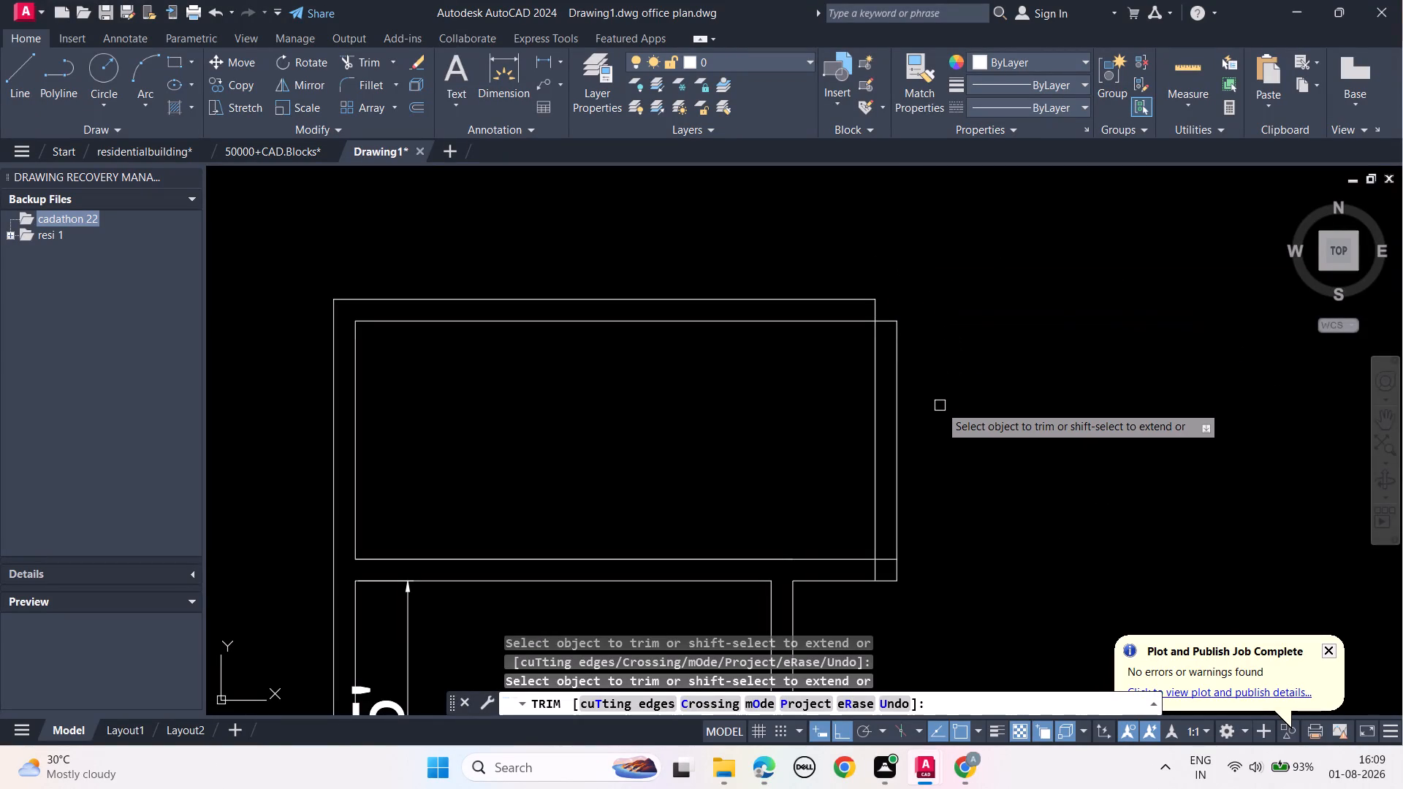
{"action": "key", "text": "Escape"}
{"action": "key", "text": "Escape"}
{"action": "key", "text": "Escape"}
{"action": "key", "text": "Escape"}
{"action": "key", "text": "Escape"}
Stretch the outer right wall line upward and the outer top wall line rightward so they cross at the upper-right corner.
{"action": "left_click", "coordinate": [895, 349]}
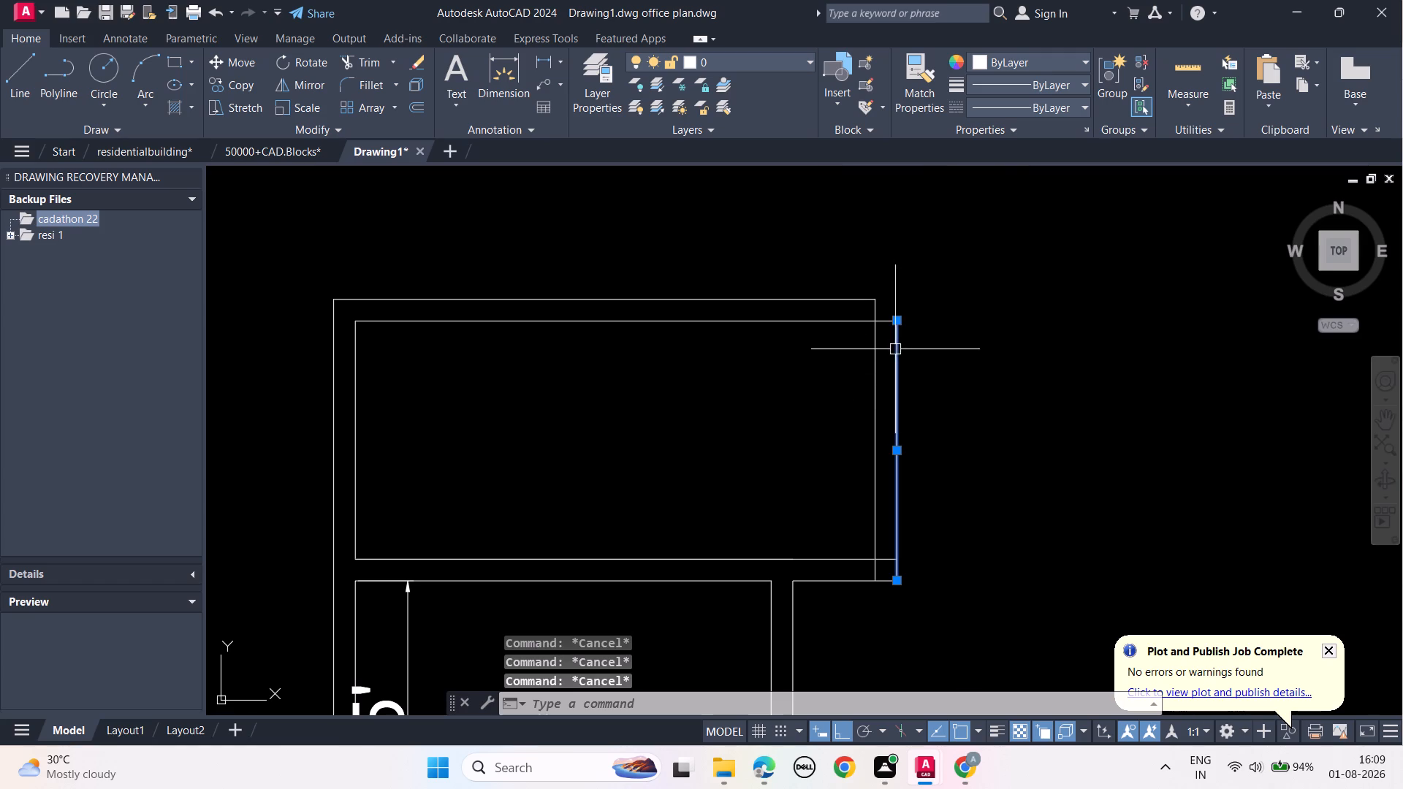
{"action": "left_click", "coordinate": [901, 319]}
{"action": "left_click", "coordinate": [902, 251]}
{"action": "key", "text": "Escape"}
{"action": "key", "text": "Escape"}
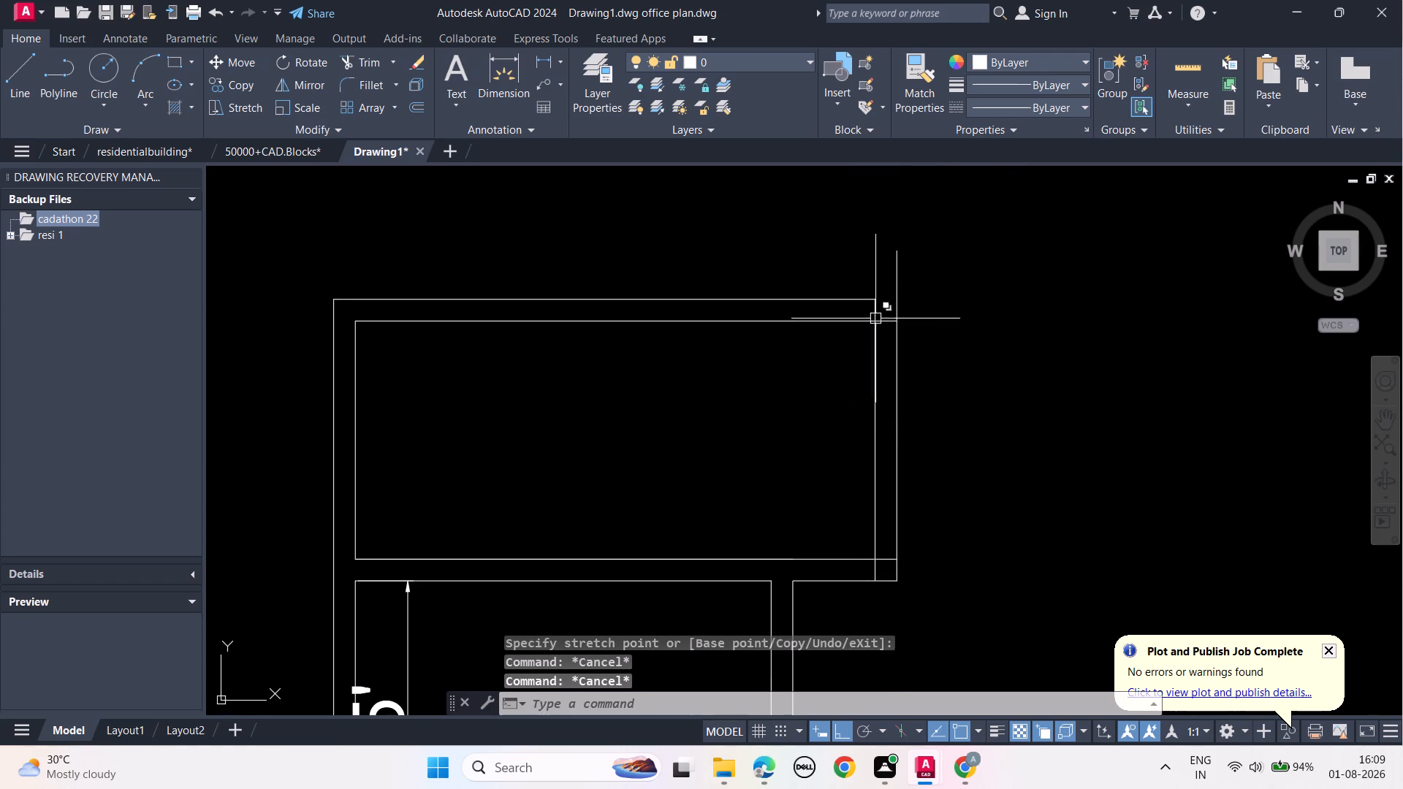
{"action": "left_click", "coordinate": [859, 302]}
{"action": "left_click", "coordinate": [872, 299]}
{"action": "left_click", "coordinate": [955, 299]}
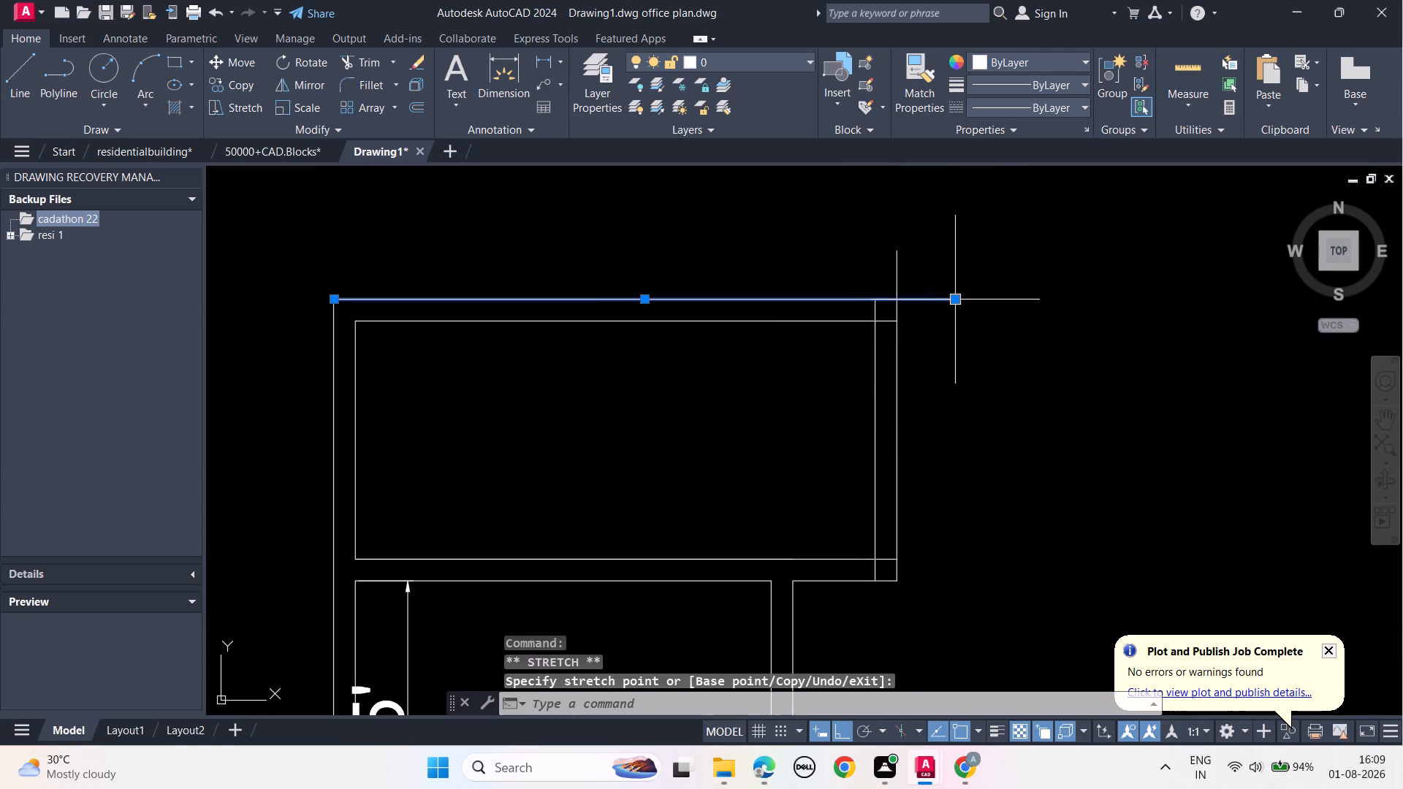
{"action": "key", "text": "Escape"}
{"action": "key", "text": "Escape"}
{"action": "key", "text": "Escape"}
{"action": "key", "text": "Escape"}
Trim both outer line overhangs and the inner line segments crossing the wall thickness at the upper-right corner.
{"action": "type", "text": "TR"}
{"action": "key", "text": "space"}
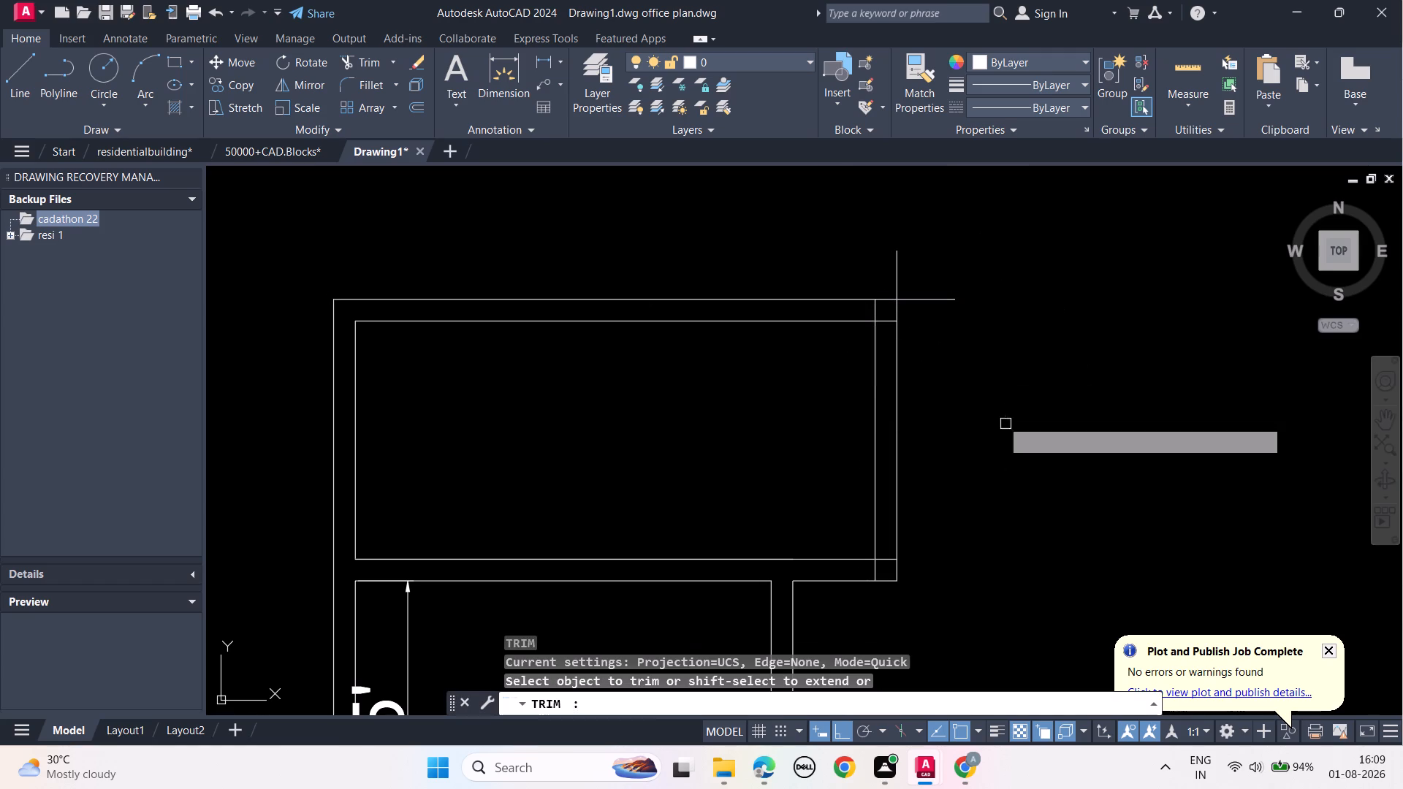
{"action": "left_click", "coordinate": [935, 300]}
{"action": "left_click", "coordinate": [902, 272]}
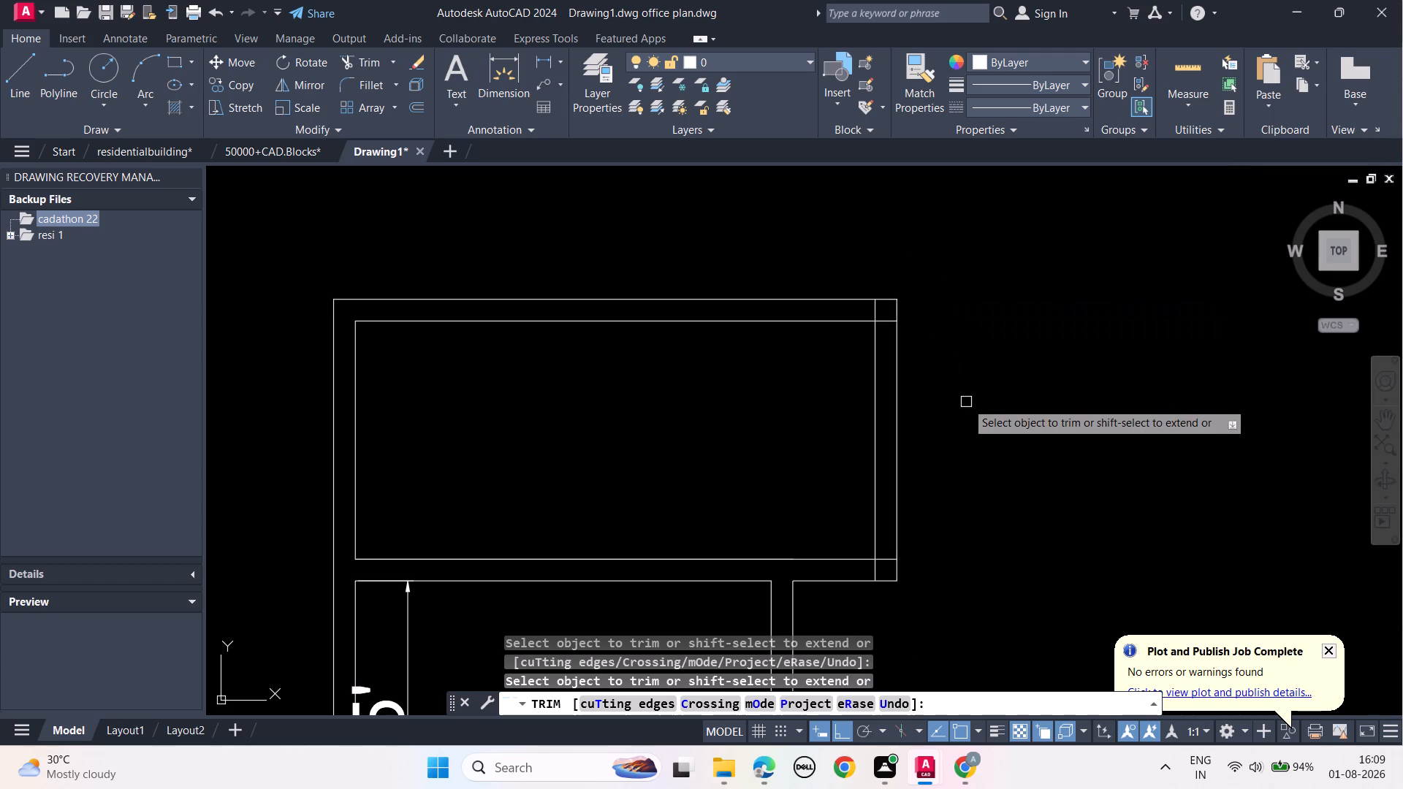
{"action": "scroll", "coordinate": [966, 400], "scroll_direction": "up", "scroll_amount": 2}
{"action": "left_click", "coordinate": [758, 199]}
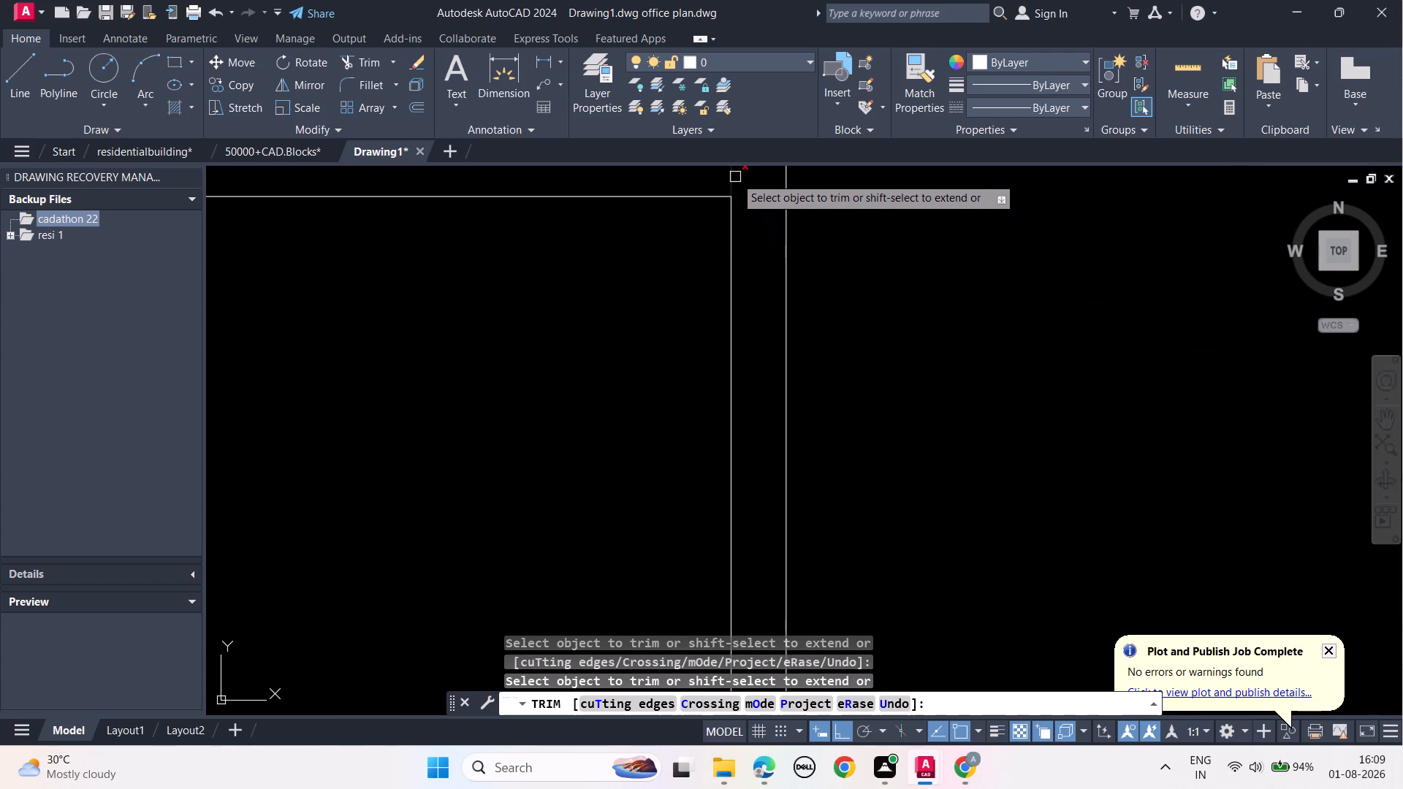
{"action": "left_click", "coordinate": [735, 177]}
{"action": "key", "text": "Escape"}
{"action": "key", "text": "Escape"}
{"action": "key", "text": "Escape"}
{"action": "key", "text": "Escape"}
Trim the inner right and inner bottom line segments crossing the wall thickness at the wider room's lower-right corner.
{"action": "scroll", "coordinate": [743, 198], "scroll_direction": "down", "scroll_amount": 3}
{"action": "middle_click_drag", "start_coordinate": [660, 267], "coordinate": [699, 305]}
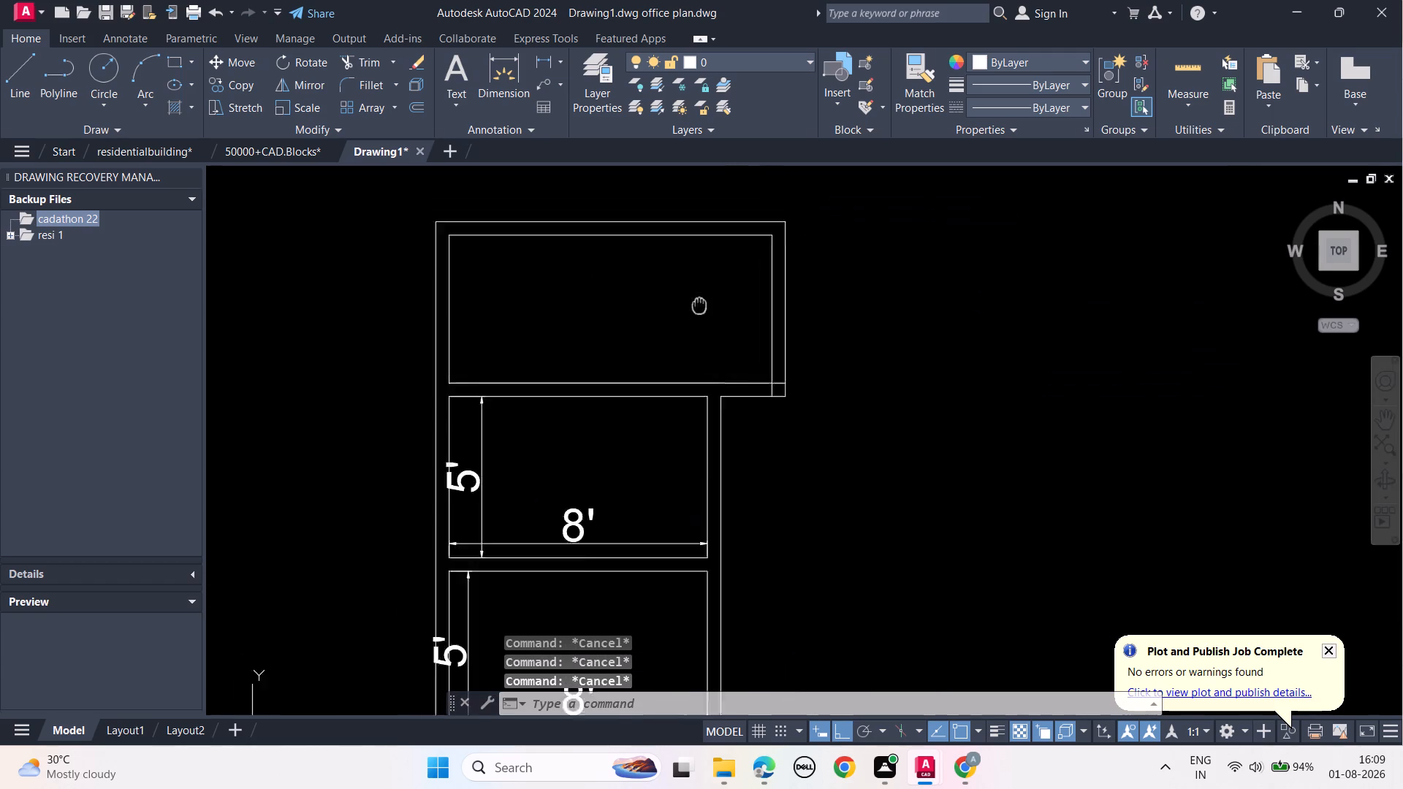
{"action": "middle_click_drag", "start_coordinate": [699, 305], "coordinate": [735, 340]}
{"action": "scroll", "coordinate": [862, 433], "scroll_direction": "up", "scroll_amount": 3}
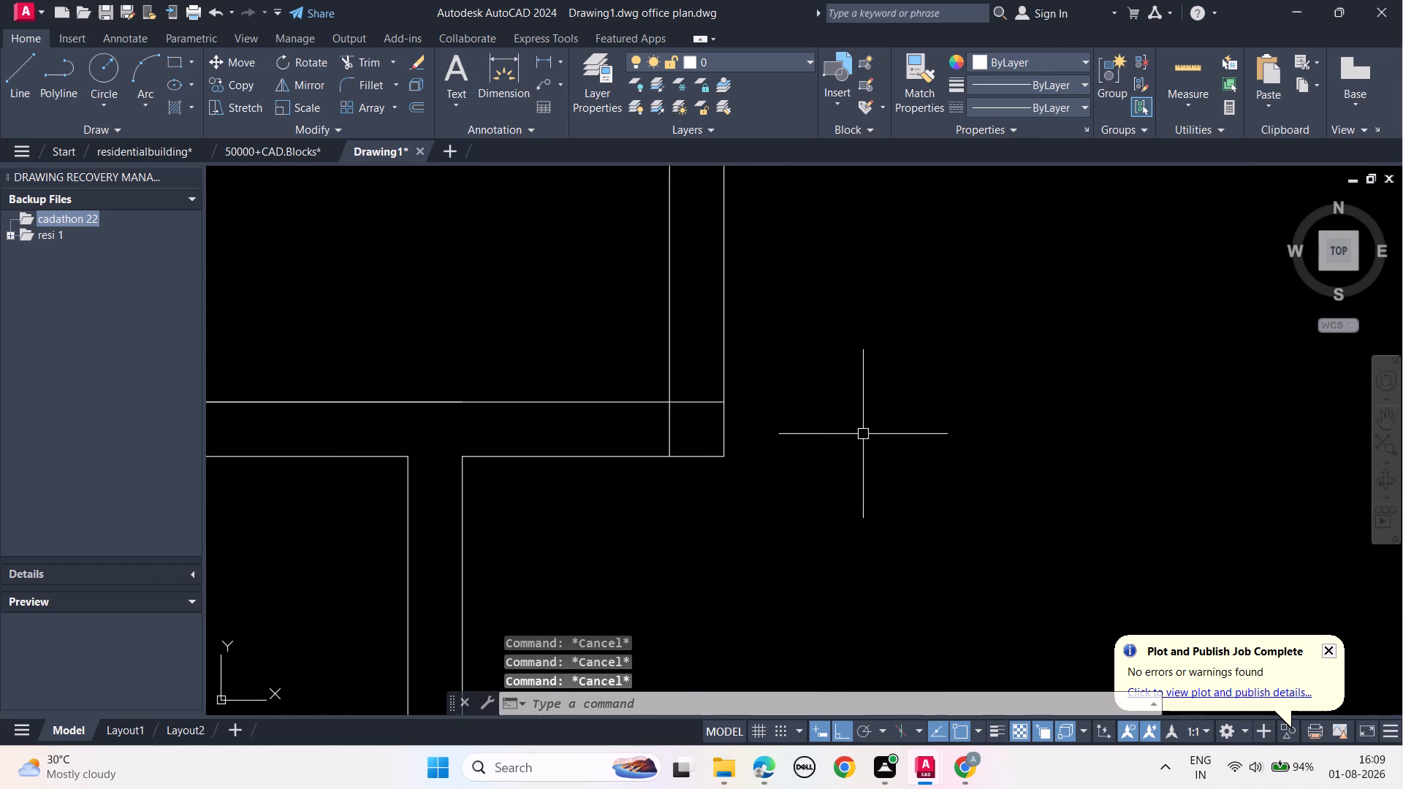
{"action": "type", "text": "TR"}
{"action": "key", "text": "space"}
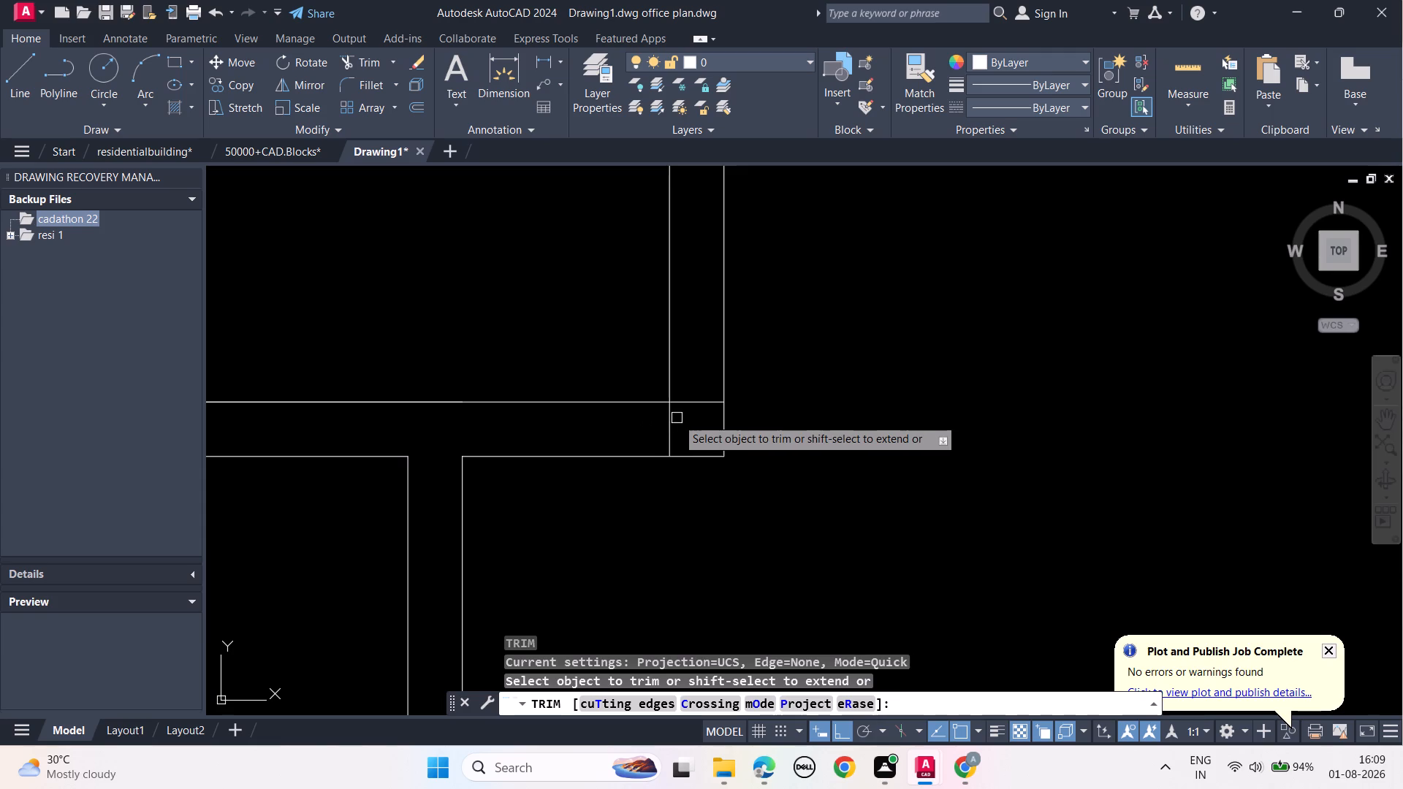
{"action": "left_click_drag", "start_coordinate": [667, 427], "coordinate": [676, 416]}
{"action": "left_click", "coordinate": [688, 400]}
{"action": "key", "text": "Escape"}
{"action": "key", "text": "Escape"}
{"action": "key", "text": "Escape"}
{"action": "key", "text": "Escape"}
{"action": "key", "text": "Escape"}
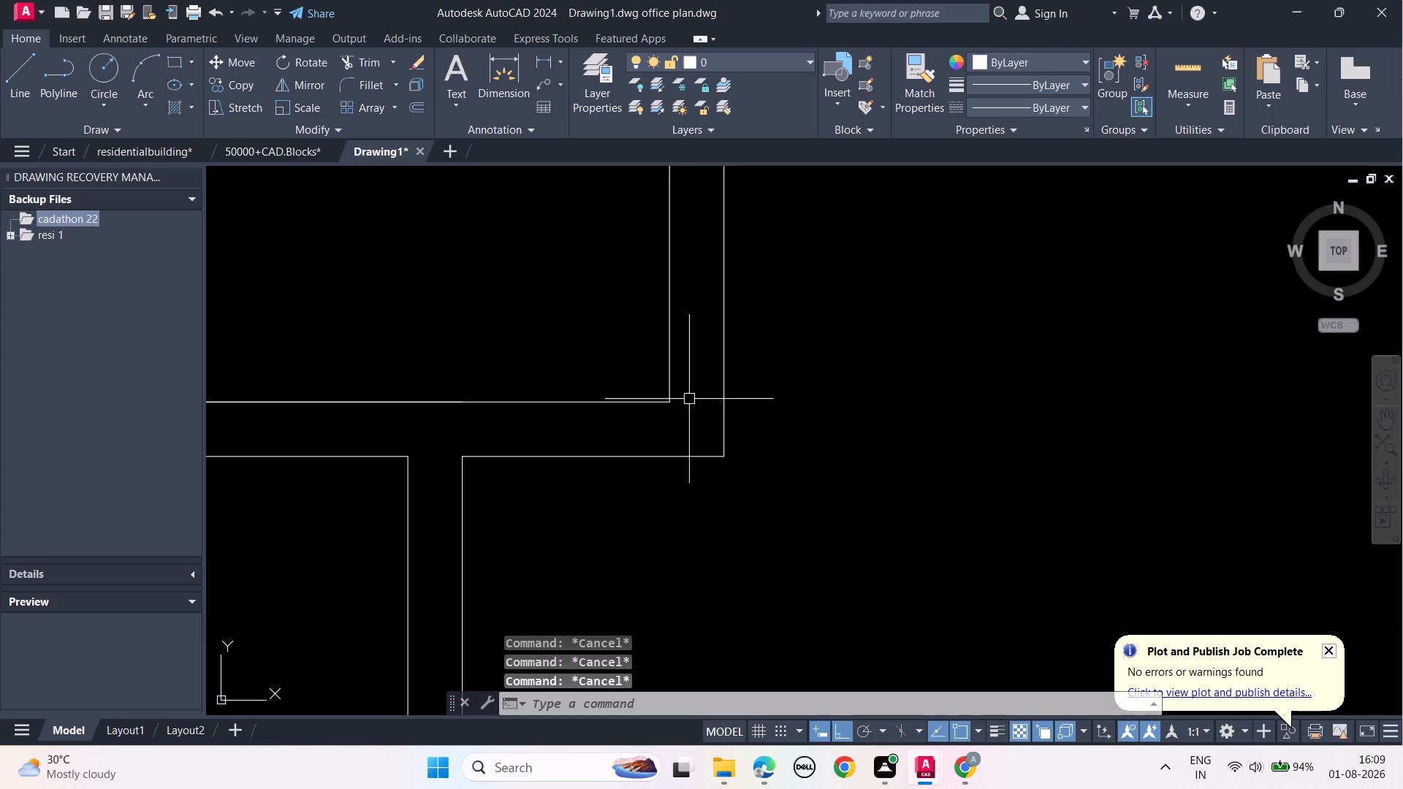
{"action": "key", "text": "Escape"}
Dimension the wider room's inner width between its upper inner corners, placing the dimension just below the inner top line.
{"action": "scroll", "coordinate": [689, 399], "scroll_direction": "down", "scroll_amount": 2}
{"action": "middle_click_drag", "start_coordinate": [711, 441], "coordinate": [856, 555]}
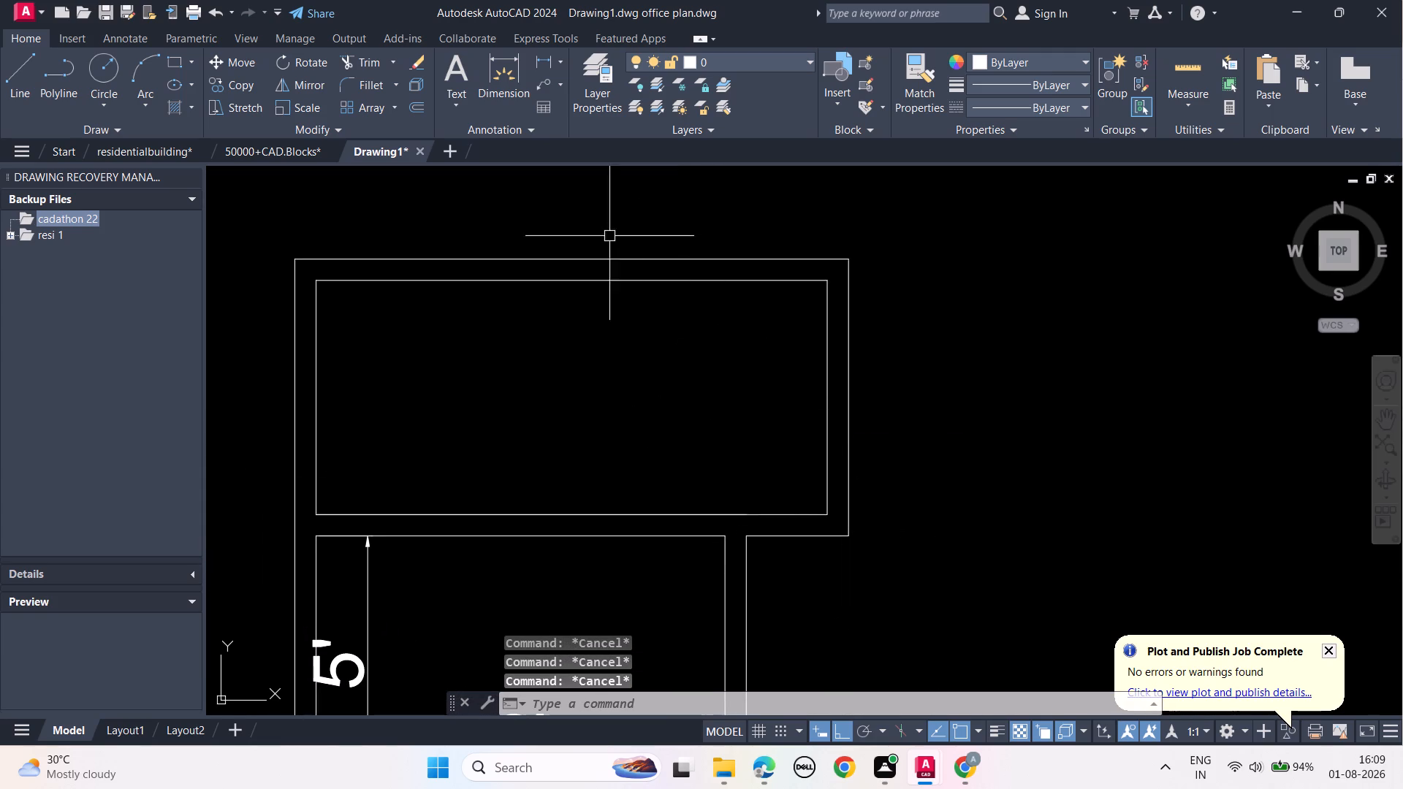
{"action": "left_click", "coordinate": [503, 75]}
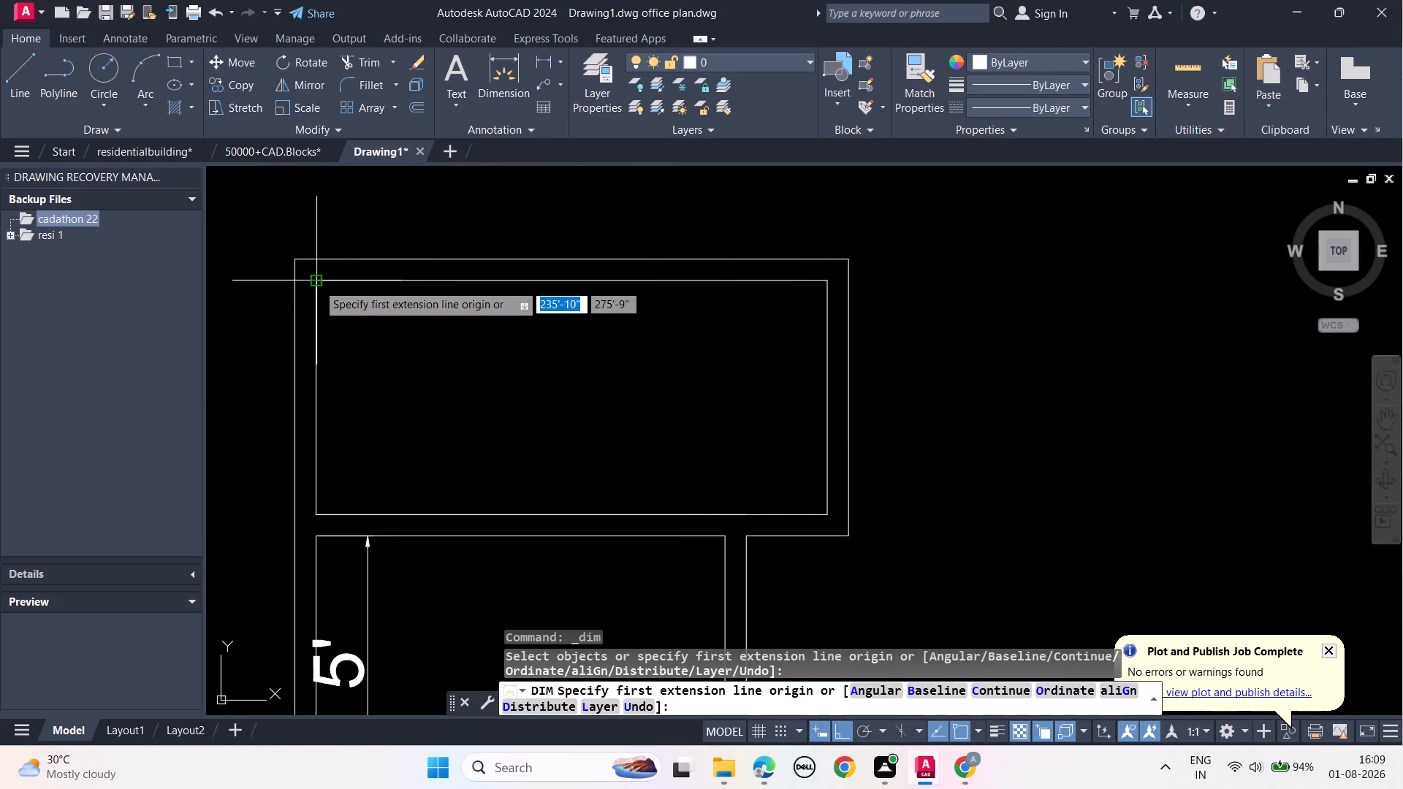
{"action": "left_click", "coordinate": [317, 283]}
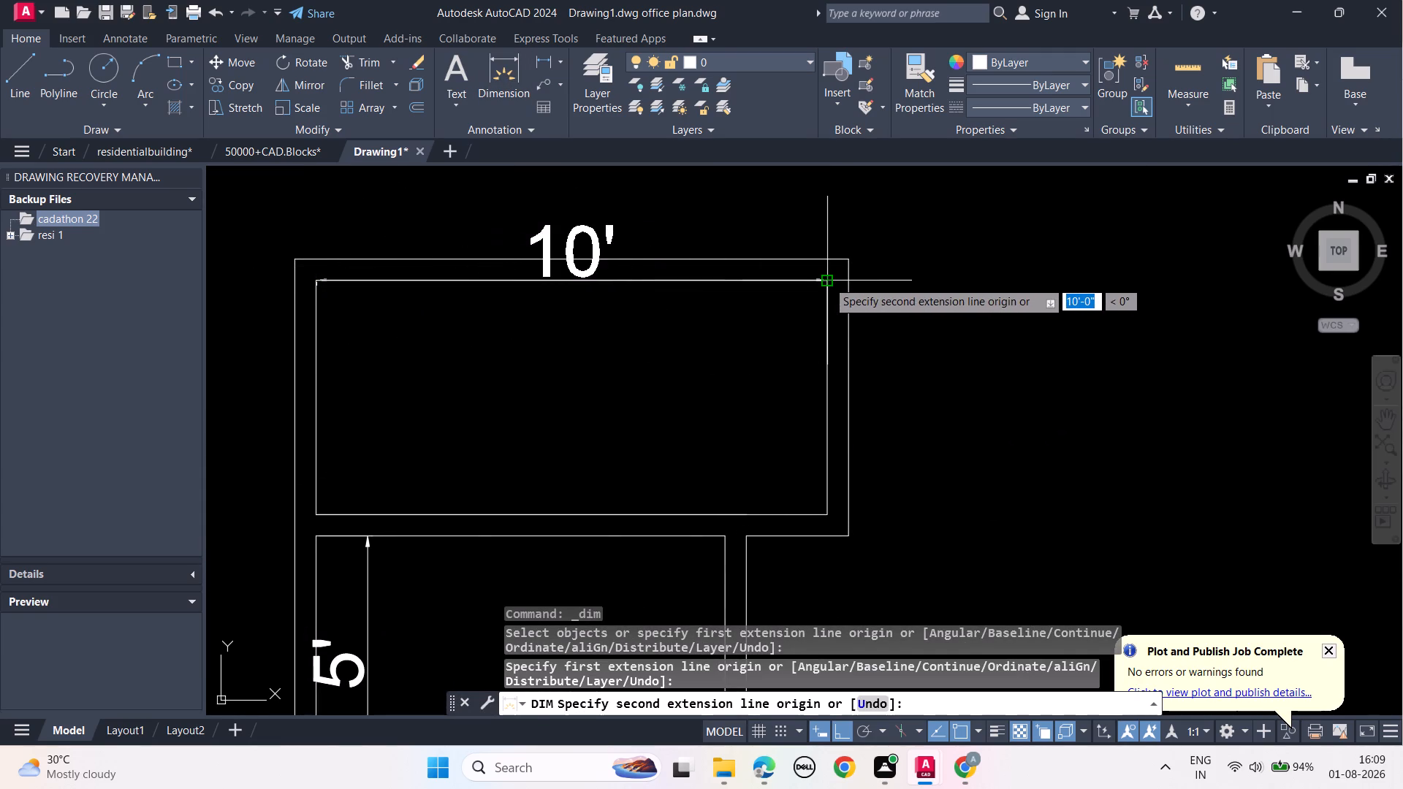
{"action": "left_click", "coordinate": [827, 281]}
{"action": "left_click", "coordinate": [824, 299]}
{"action": "key", "text": "Escape"}
{"action": "key", "text": "Escape"}
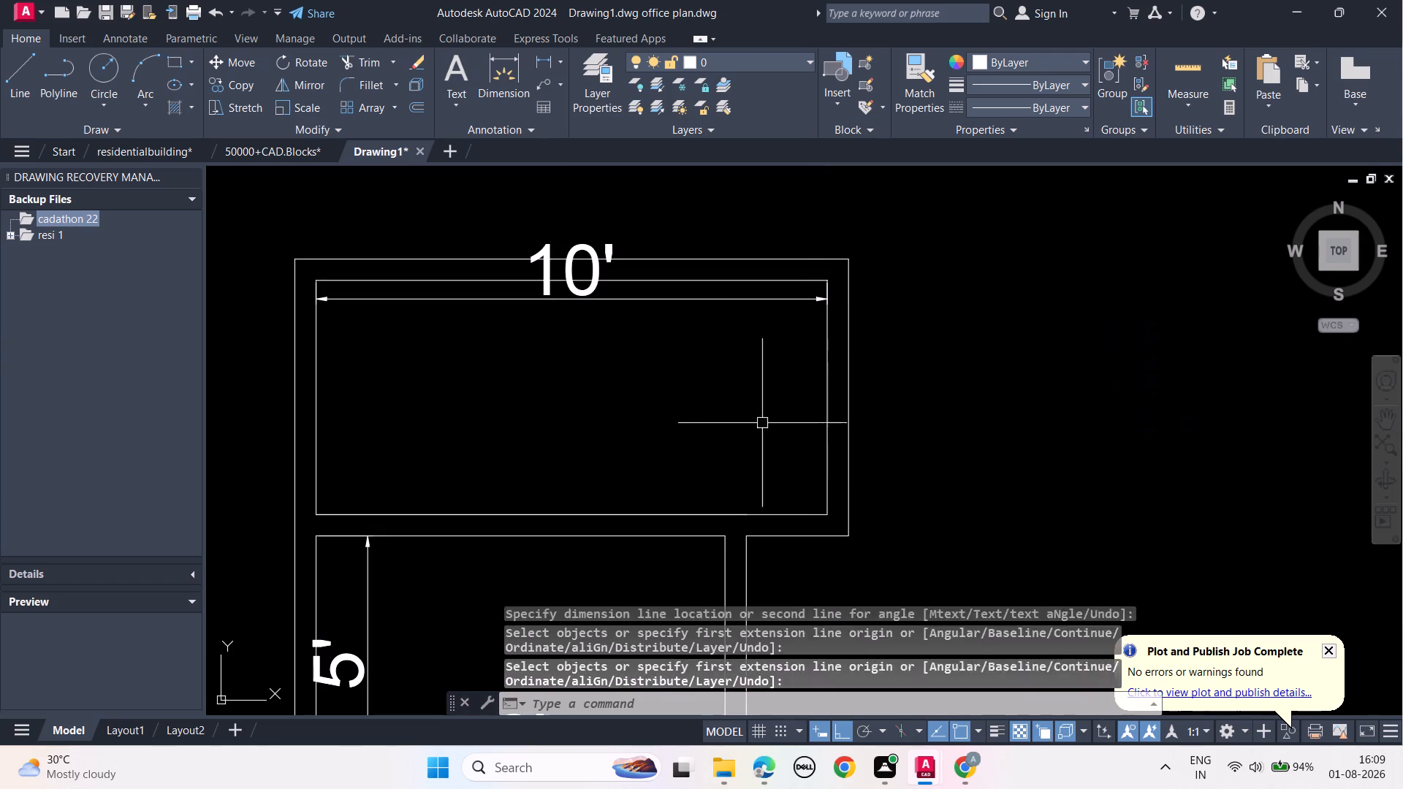
{"action": "key", "text": "Escape"}
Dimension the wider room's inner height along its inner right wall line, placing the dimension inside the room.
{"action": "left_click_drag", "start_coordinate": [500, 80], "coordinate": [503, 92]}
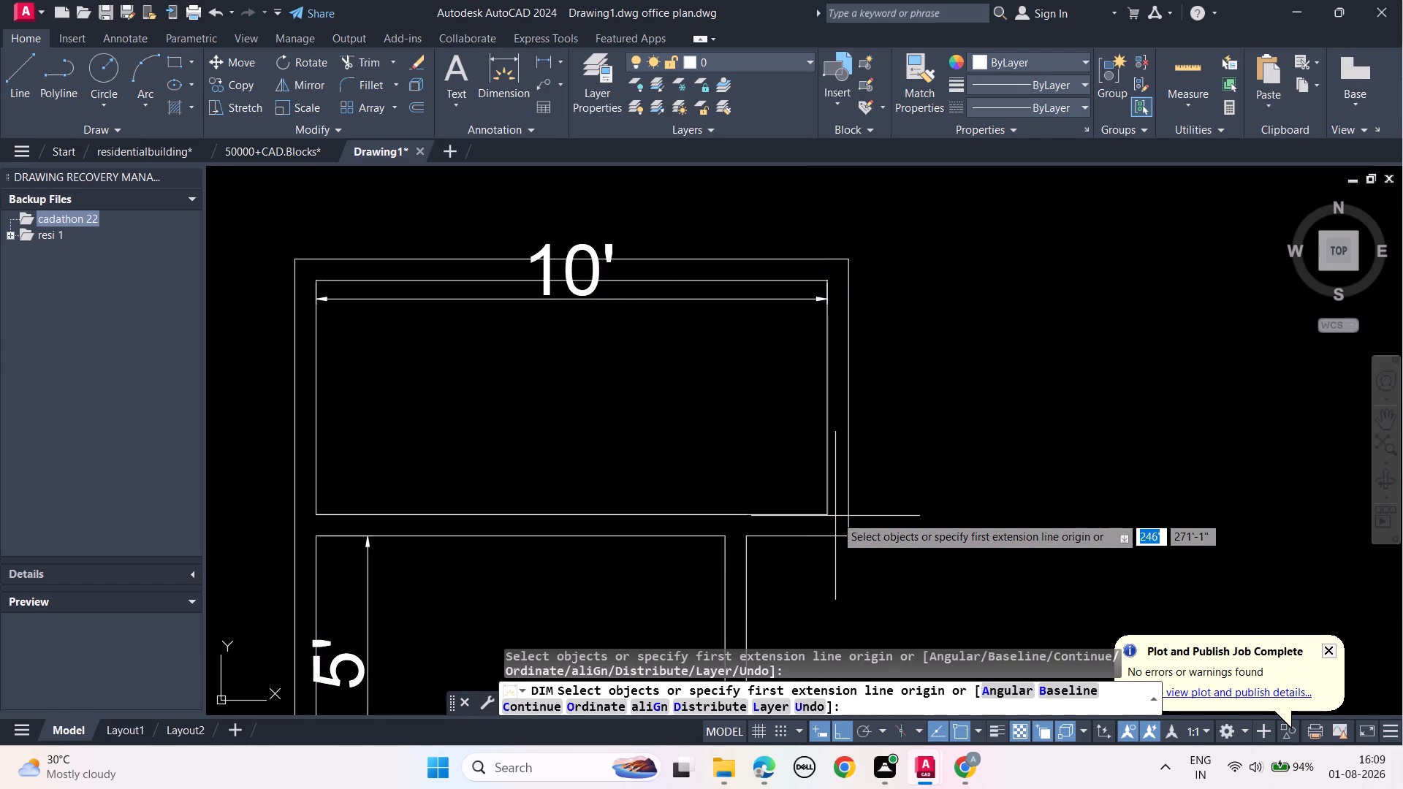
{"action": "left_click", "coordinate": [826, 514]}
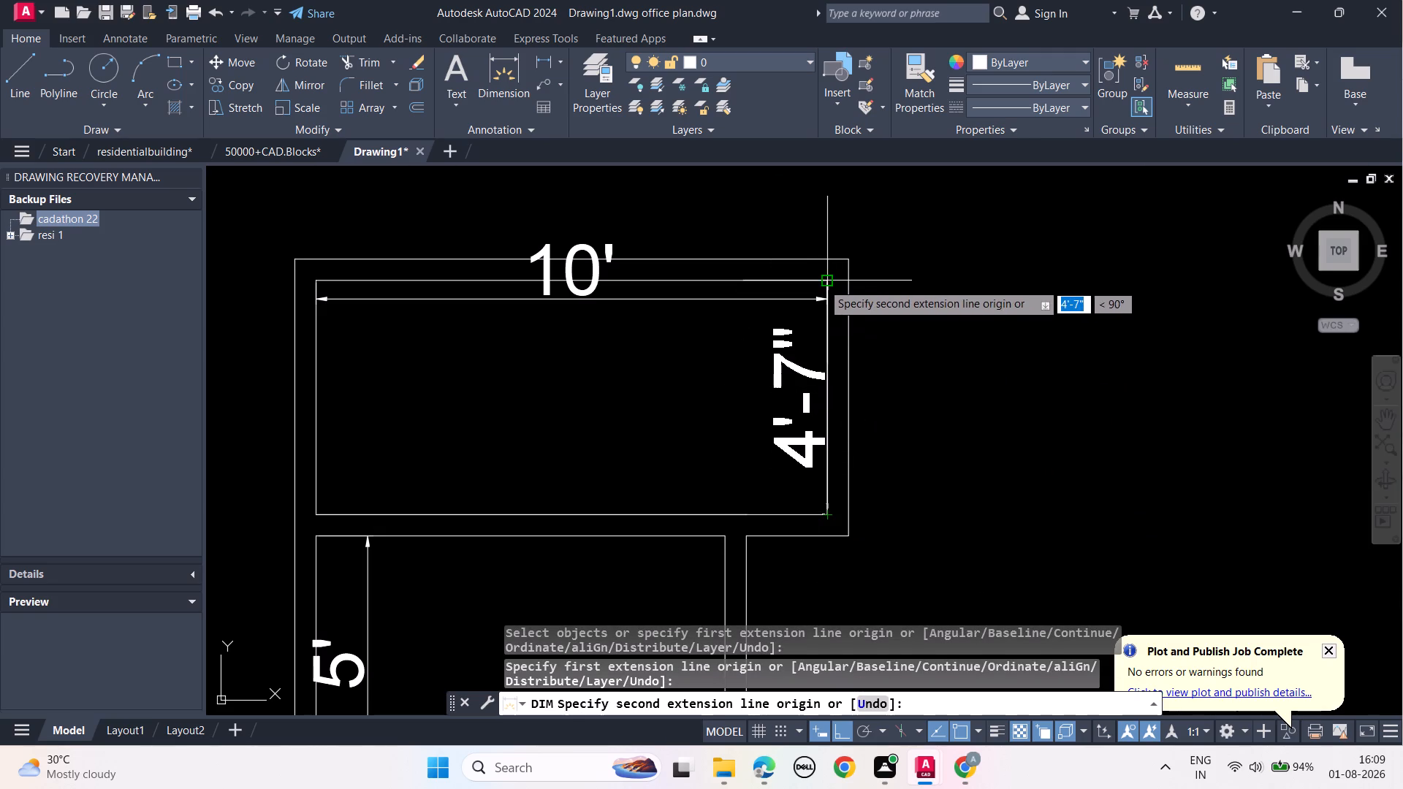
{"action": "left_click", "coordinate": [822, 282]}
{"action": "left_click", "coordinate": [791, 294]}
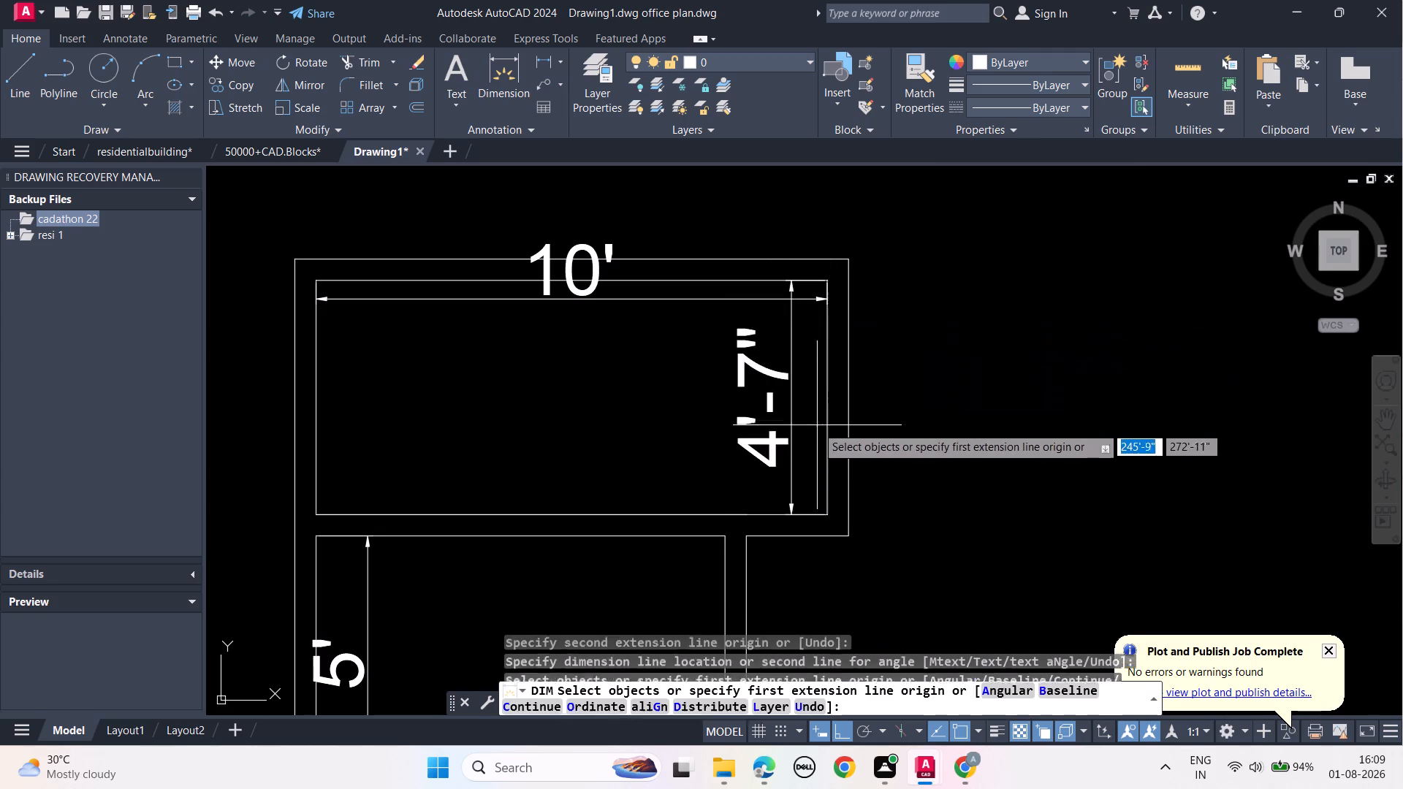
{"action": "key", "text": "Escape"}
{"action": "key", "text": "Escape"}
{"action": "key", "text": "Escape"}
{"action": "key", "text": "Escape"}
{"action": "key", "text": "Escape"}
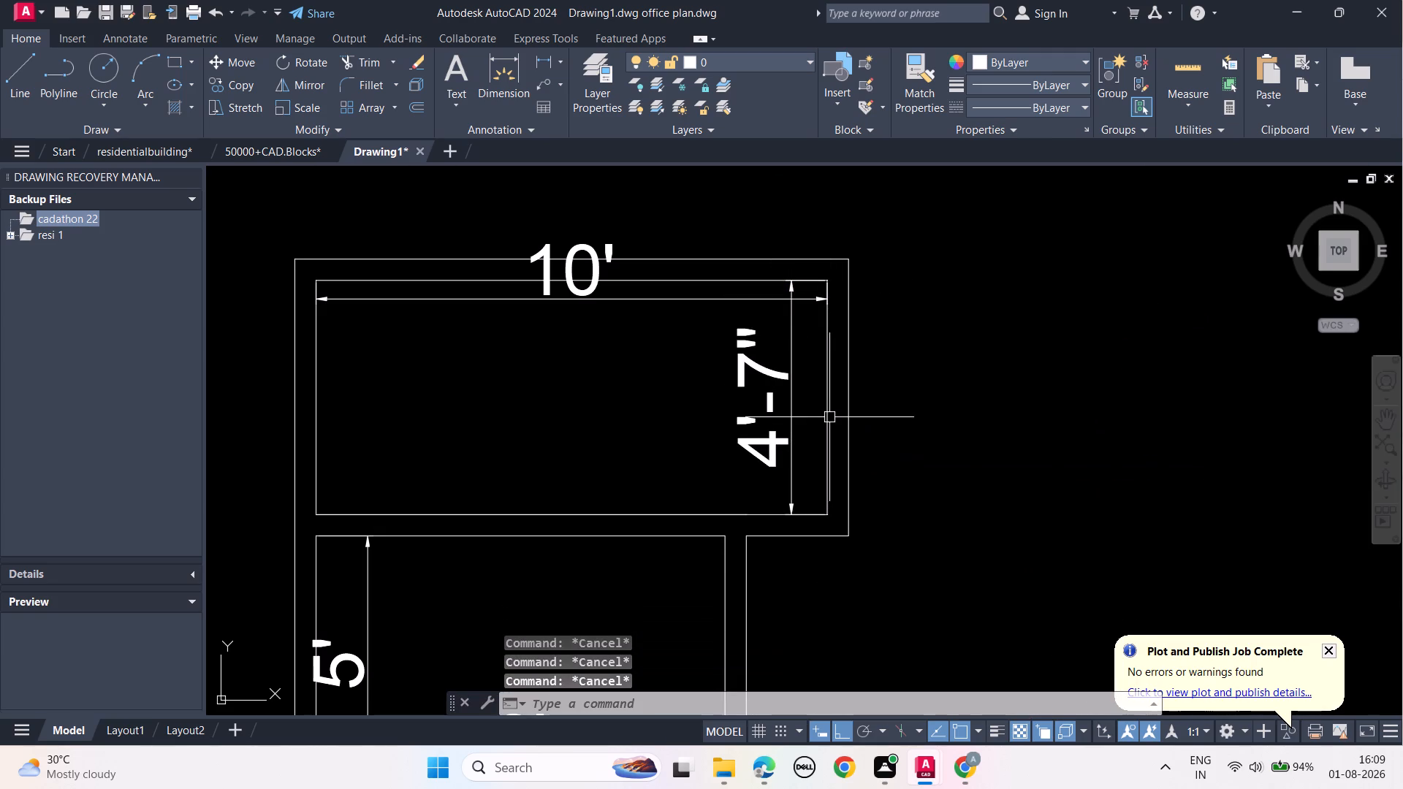
Erase the inner right wall line and redraw it as a 5' line upward from the lower-right inner corner.
{"action": "left_click", "coordinate": [829, 416]}
{"action": "key", "text": "Escape"}
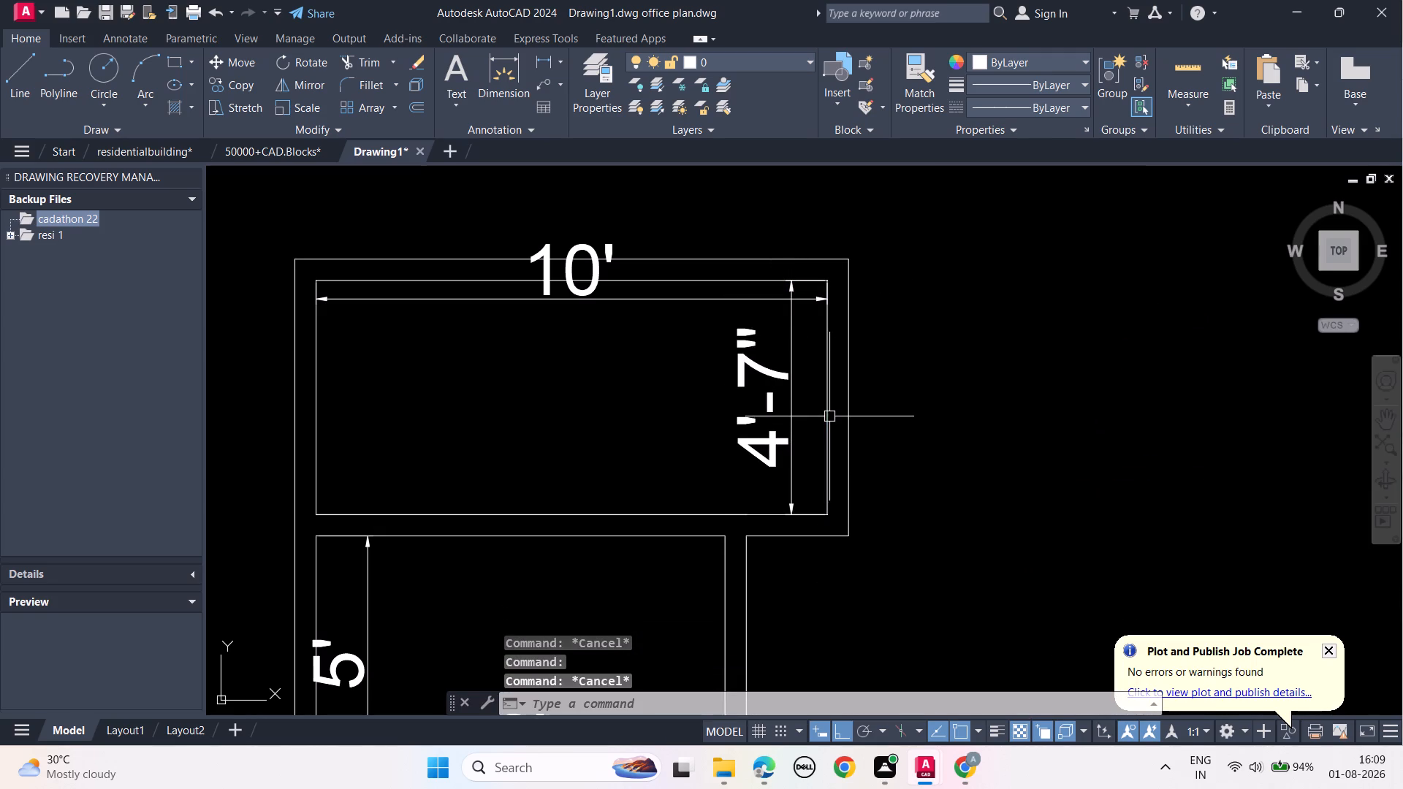
{"action": "key", "text": "Escape"}
{"action": "key", "text": "Escape"}
{"action": "left_click", "coordinate": [824, 431]}
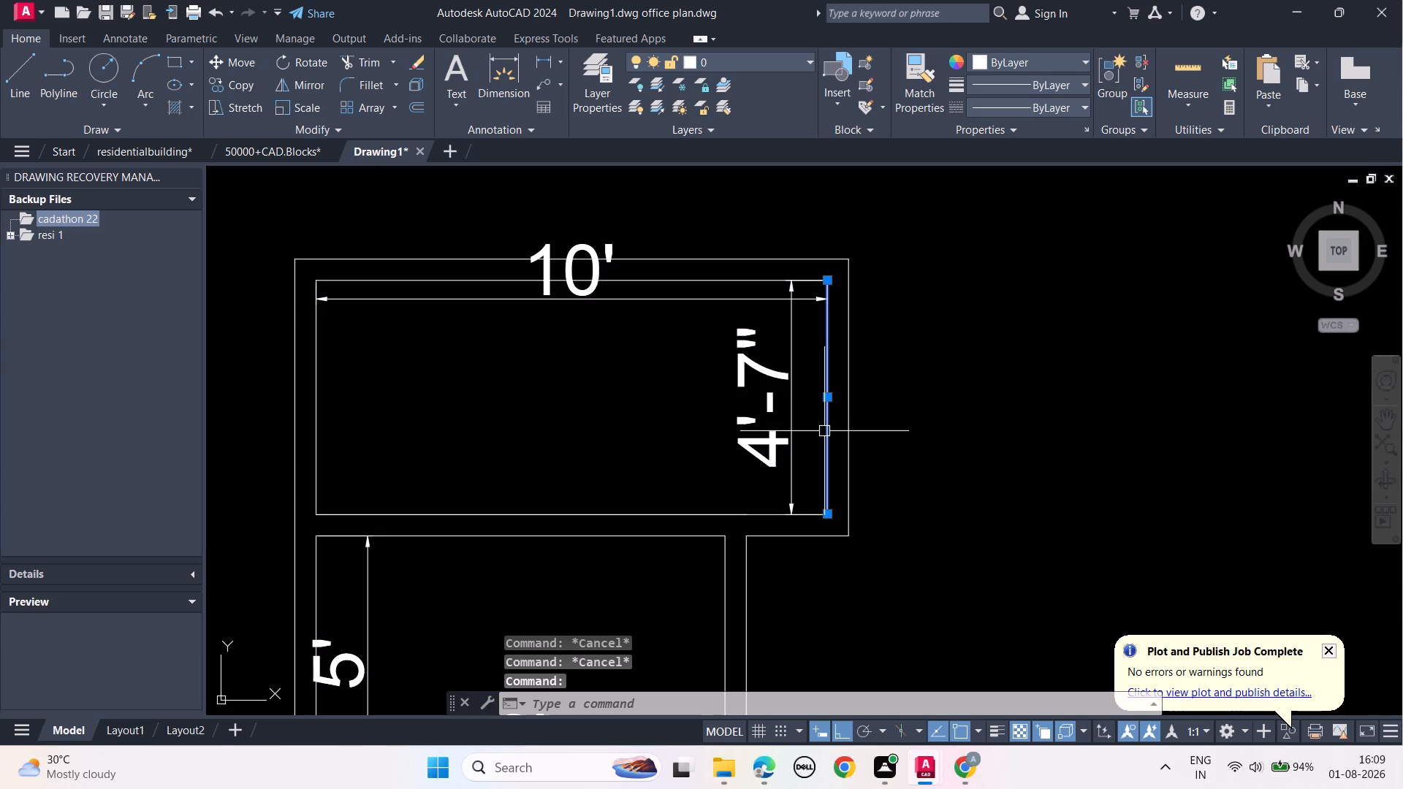
{"action": "key", "text": "Delete"}
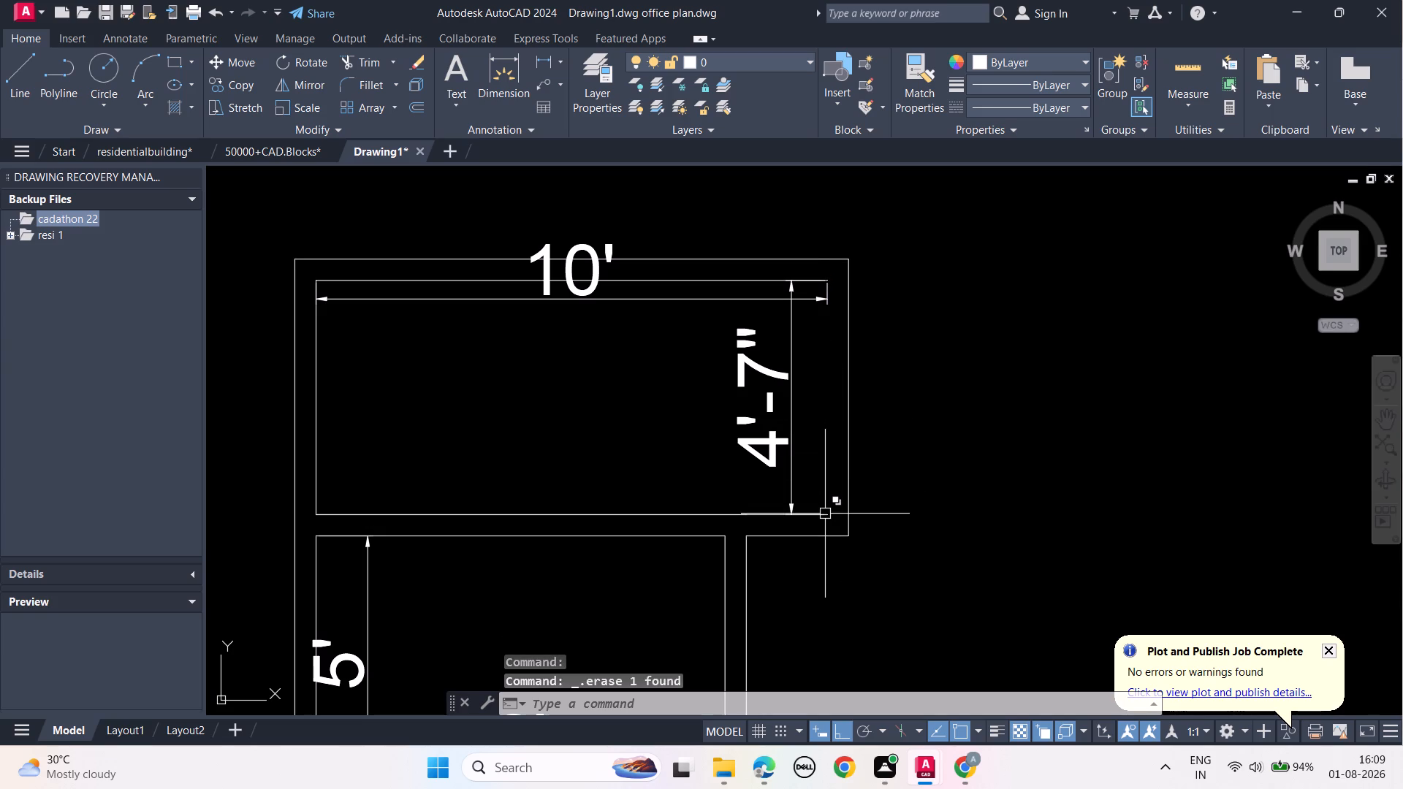
{"action": "type", "text": "L"}
{"action": "key", "text": "space"}
{"action": "left_click", "coordinate": [829, 514]}
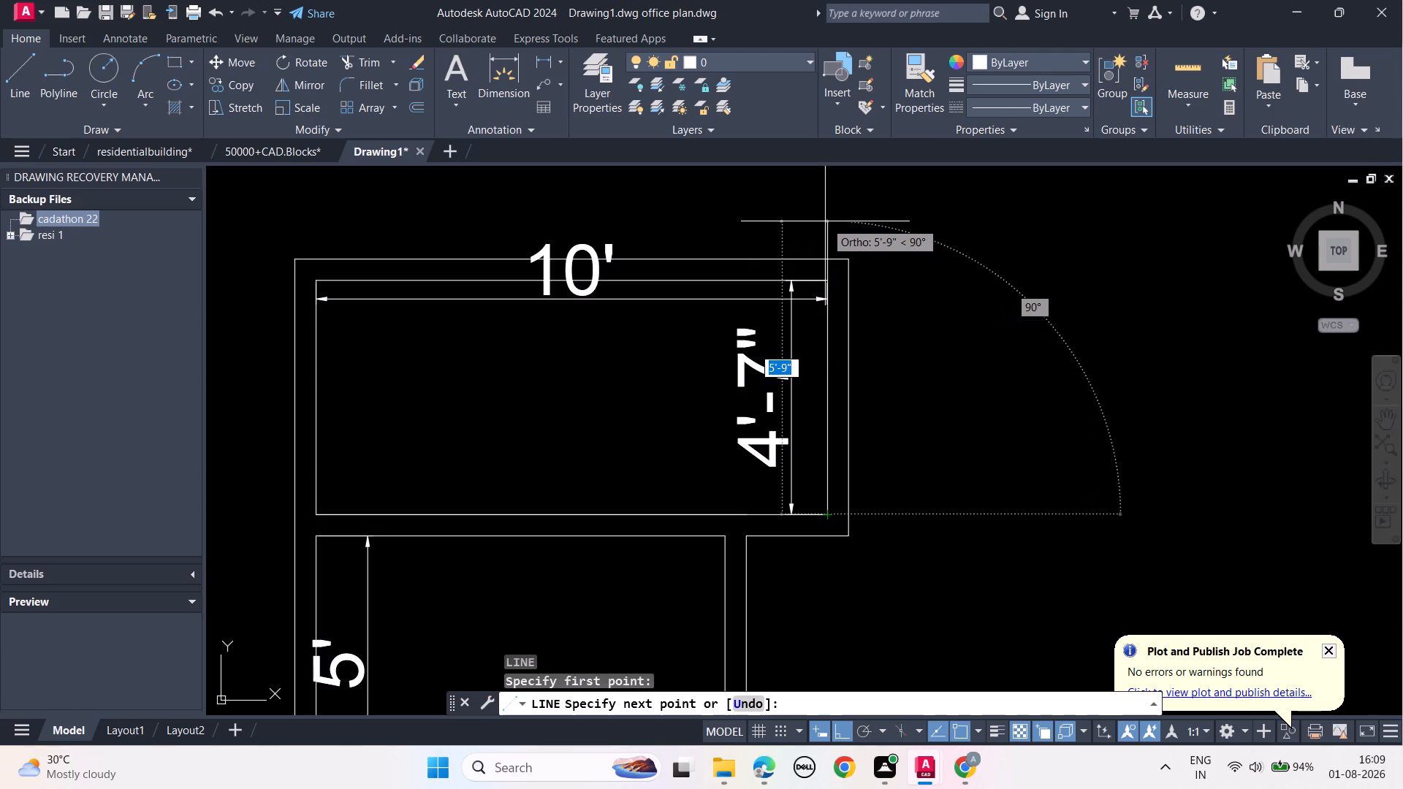
{"action": "type", "text": "5'"}
{"action": "key", "text": "Return"}
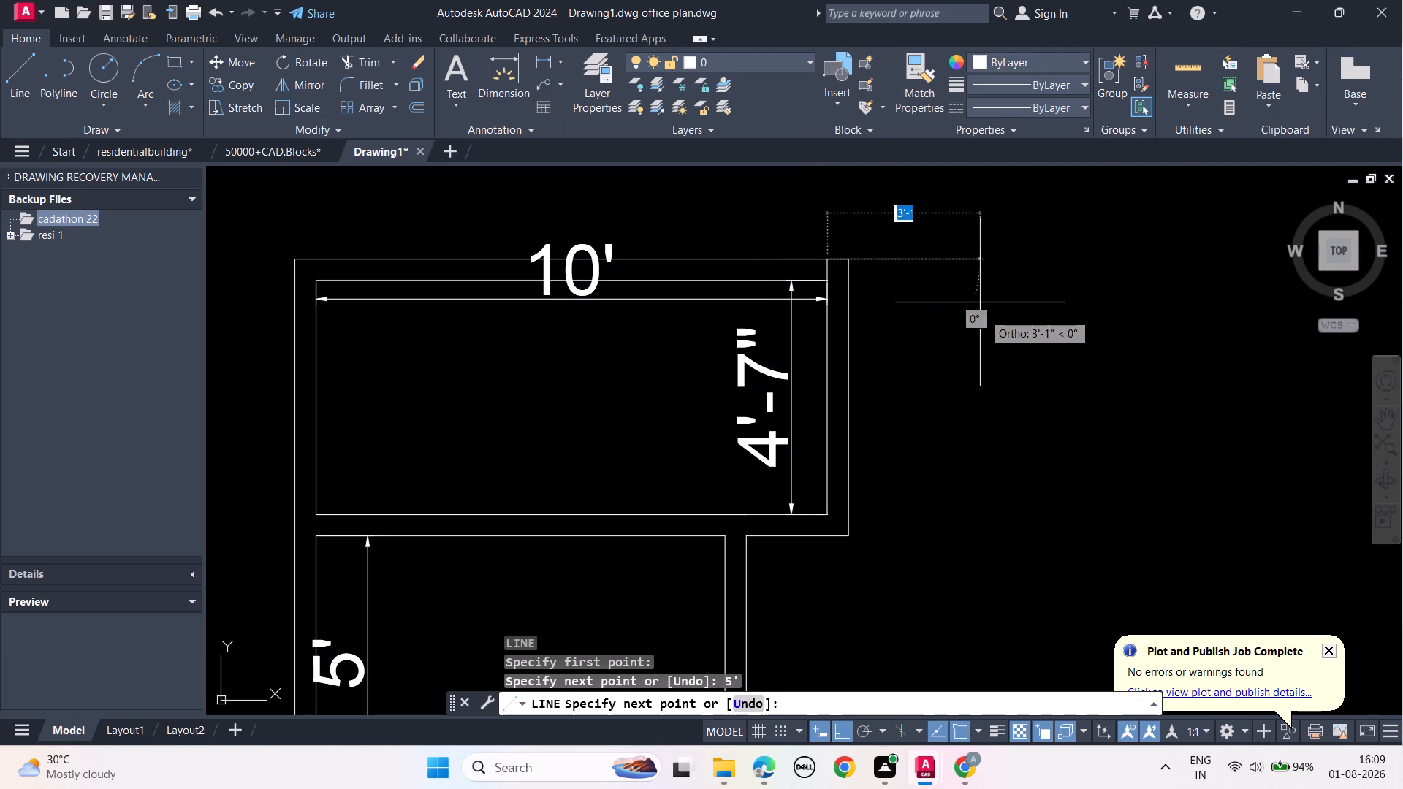
{"action": "key", "text": "Escape"}
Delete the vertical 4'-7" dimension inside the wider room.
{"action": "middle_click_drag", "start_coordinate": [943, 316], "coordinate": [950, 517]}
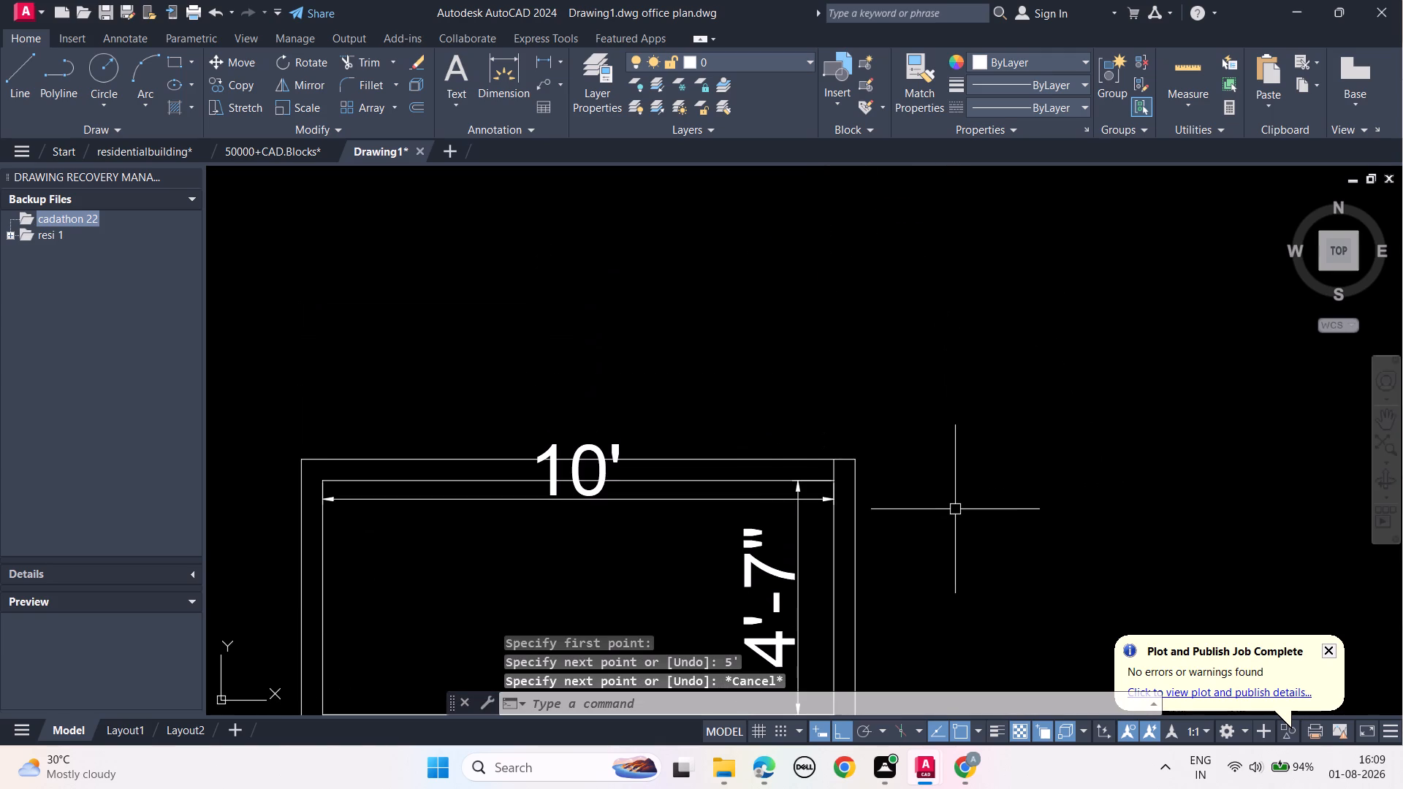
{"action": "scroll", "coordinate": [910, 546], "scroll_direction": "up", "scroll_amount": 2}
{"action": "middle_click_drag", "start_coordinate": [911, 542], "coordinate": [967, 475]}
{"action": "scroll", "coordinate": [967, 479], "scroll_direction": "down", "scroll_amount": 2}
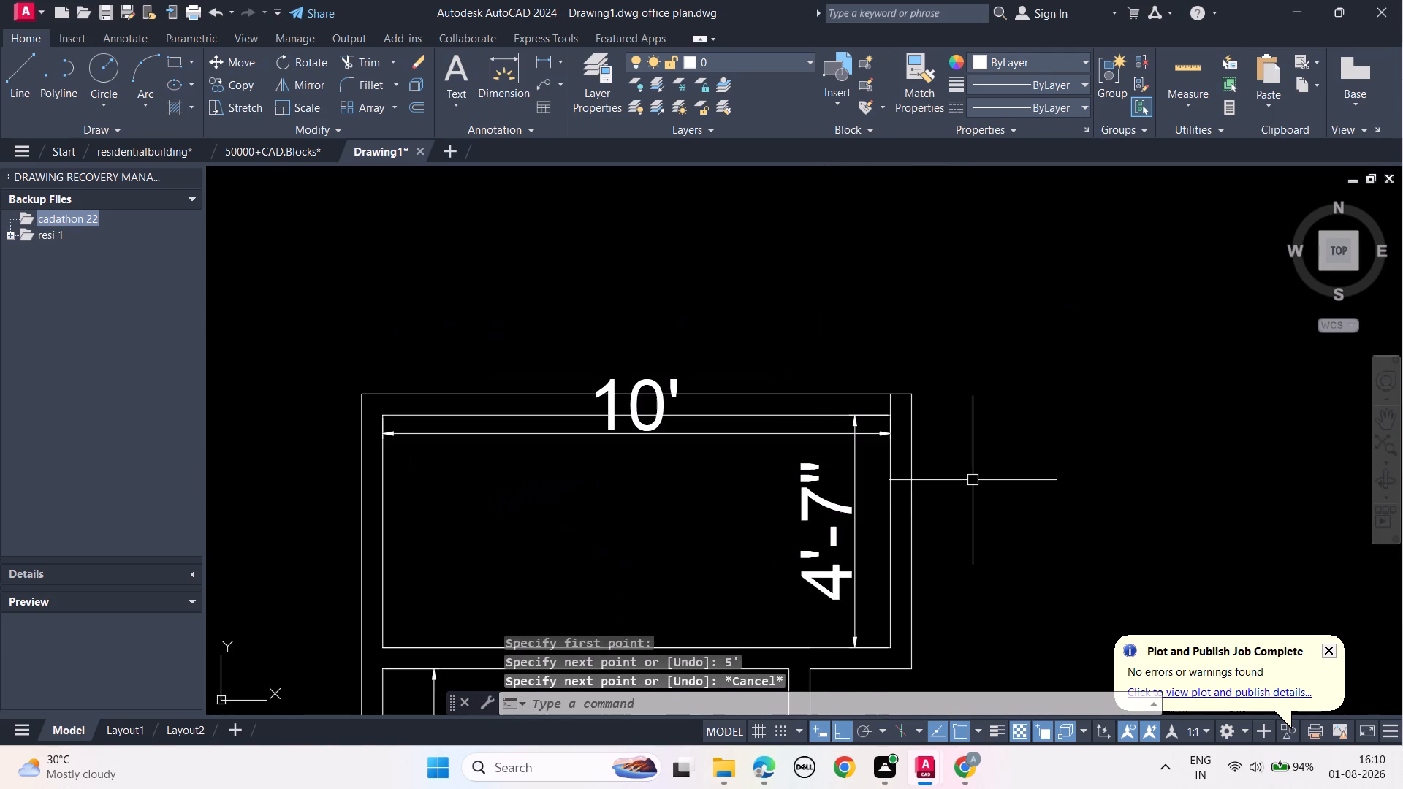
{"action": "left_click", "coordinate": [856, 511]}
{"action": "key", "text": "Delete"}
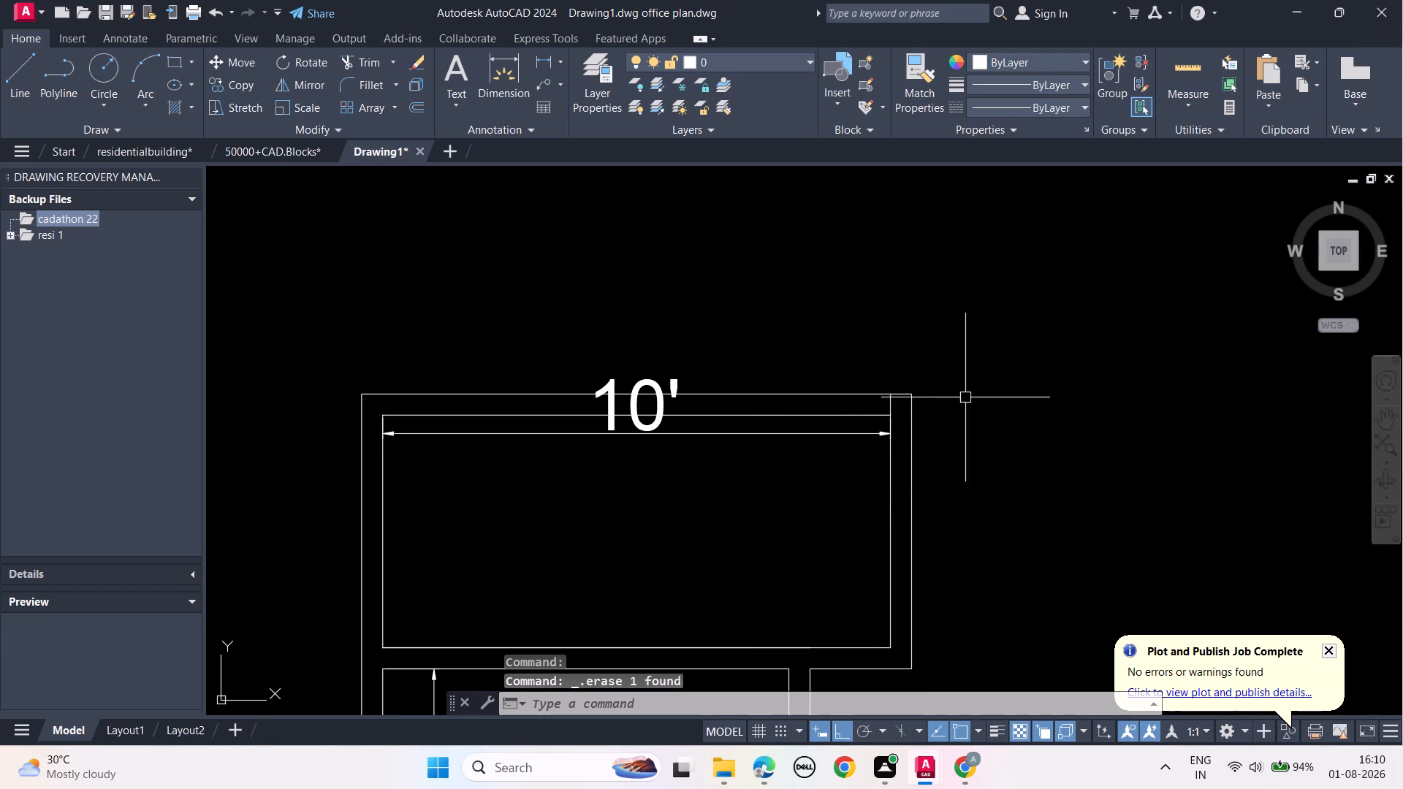
Delete the wider room's inner top wall line.
{"action": "left_click", "coordinate": [822, 416]}
{"action": "key", "text": "Delete"}
Offset the wider room's outer top wall line 5" upward.
{"action": "left_click", "coordinate": [826, 392]}
{"action": "type", "text": "OFF"}
{"action": "left_click", "coordinate": [875, 430]}
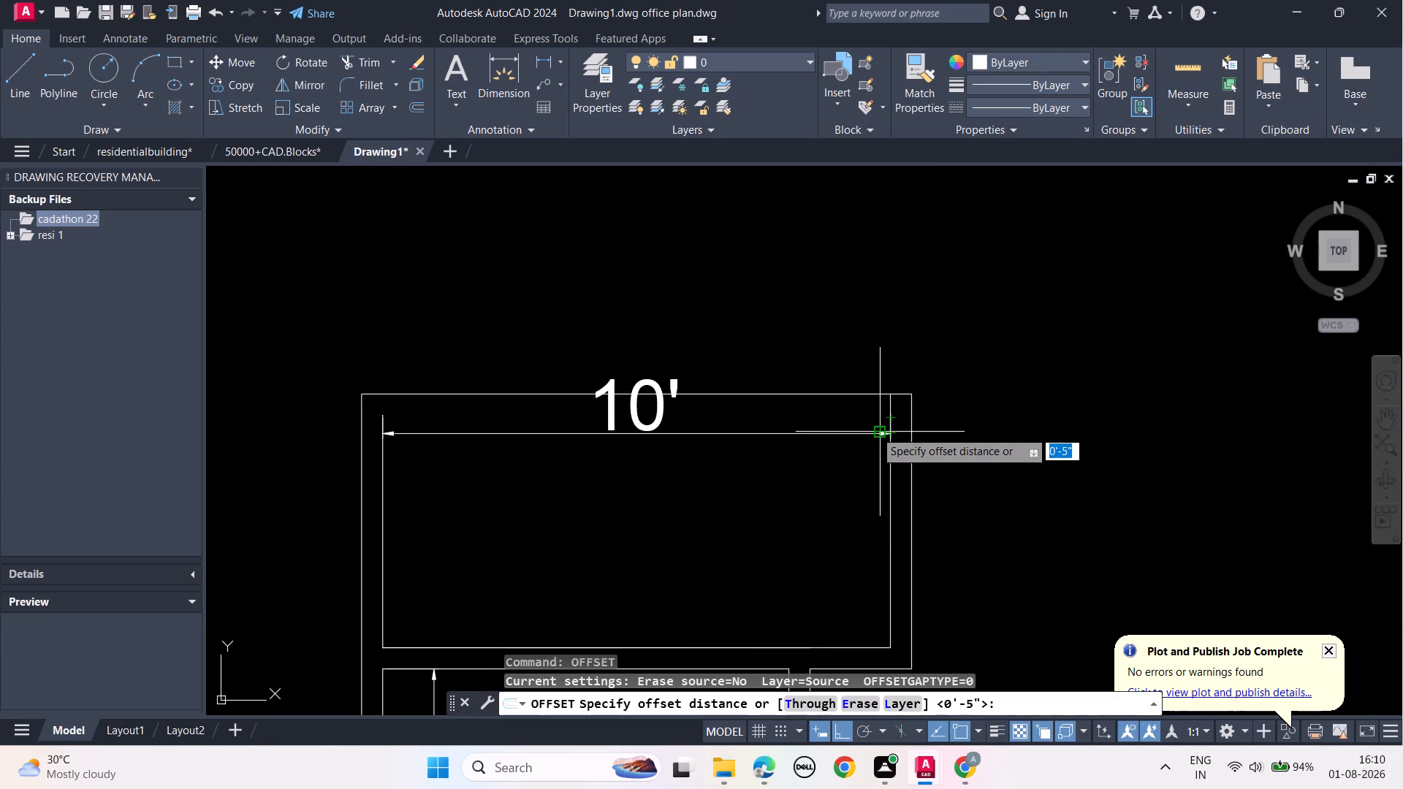
{"action": "type", "text": "5\""}
{"action": "key", "text": "Return"}
{"action": "left_click", "coordinate": [882, 312]}
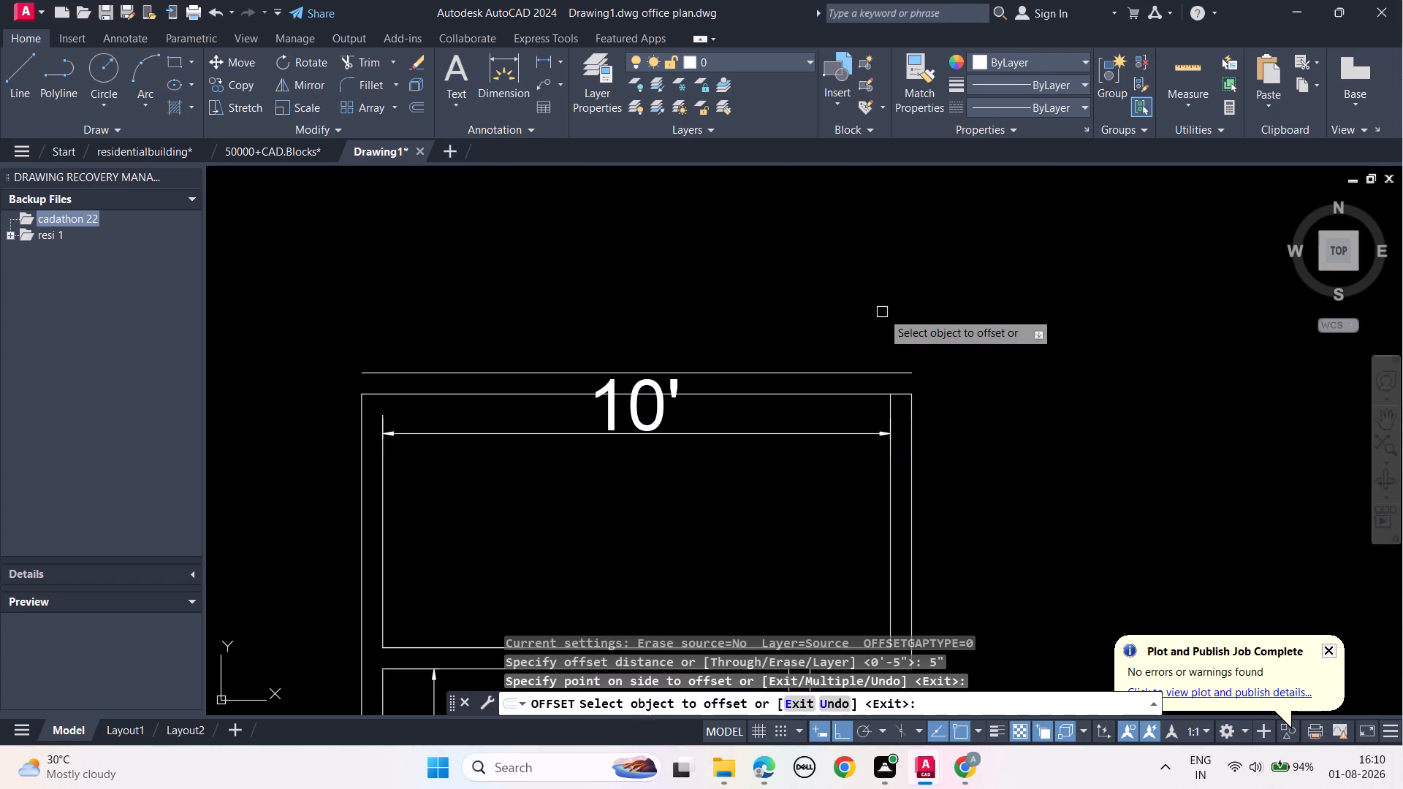
Stretch the wider room's outer right wall line up to the new outer top wall line.
{"action": "key", "text": "Escape"}
{"action": "key", "text": "Escape"}
{"action": "key", "text": "Escape"}
{"action": "key", "text": "Escape"}
{"action": "scroll", "coordinate": [905, 406], "scroll_direction": "up", "scroll_amount": 2}
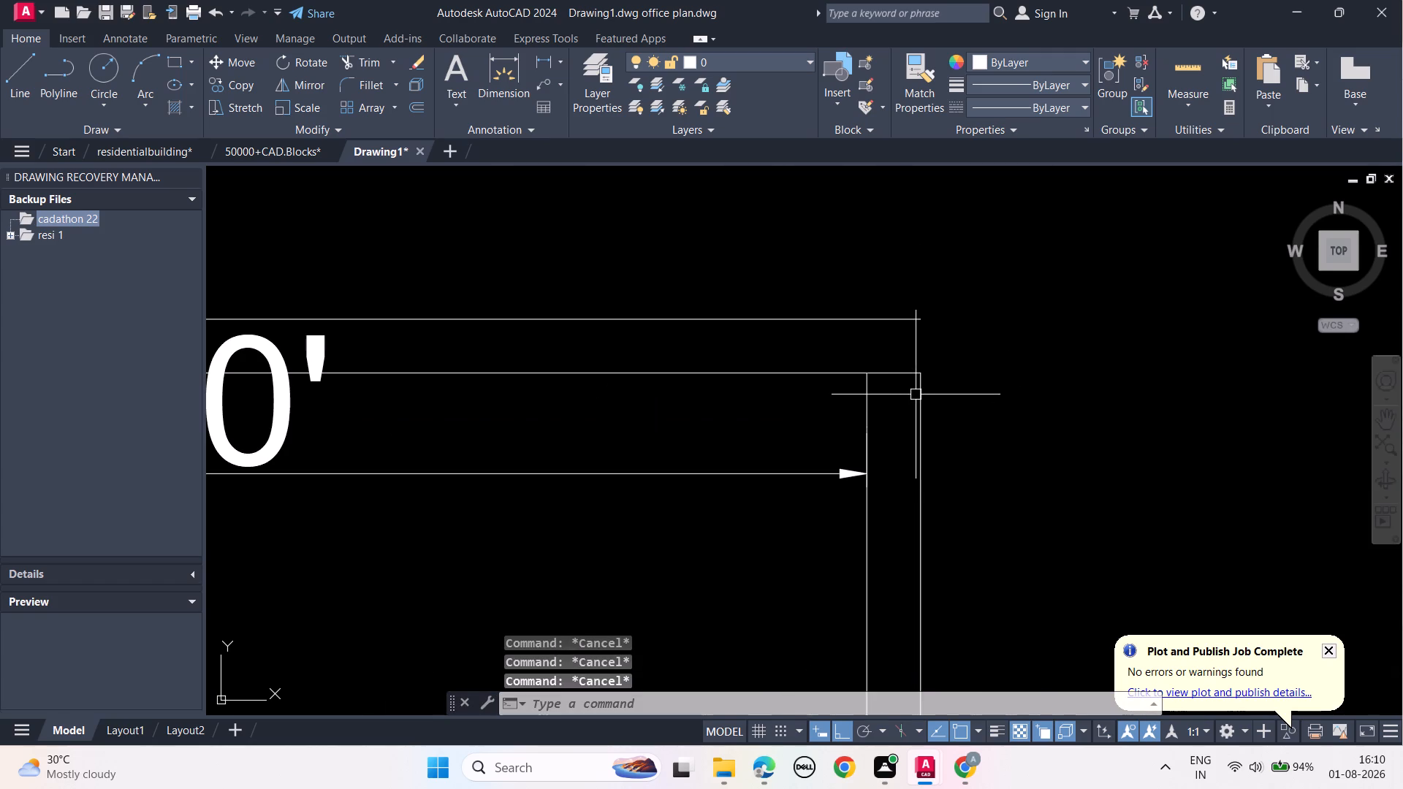
{"action": "left_click", "coordinate": [921, 393]}
{"action": "left_click", "coordinate": [921, 369]}
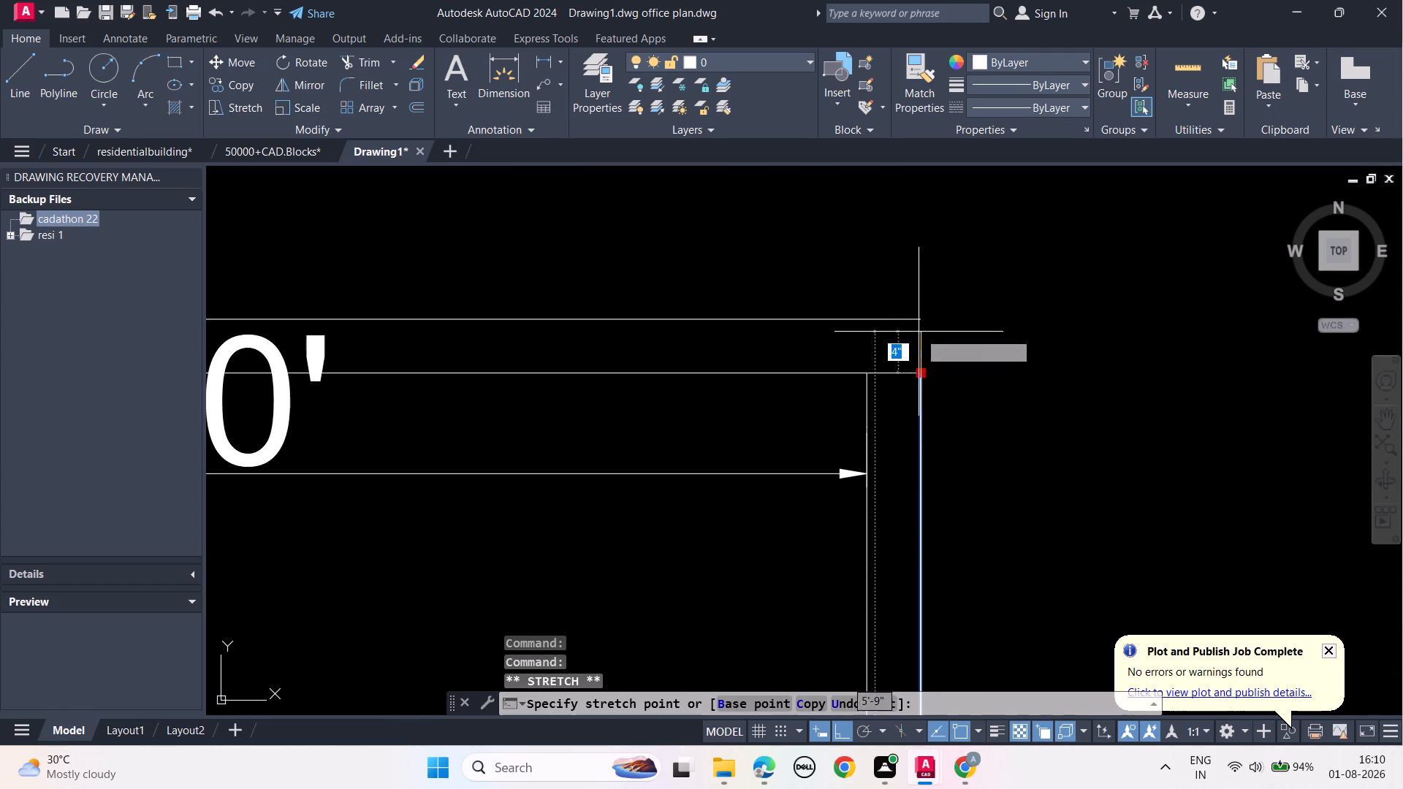
{"action": "left_click", "coordinate": [919, 320]}
{"action": "key", "text": "Escape"}
{"action": "key", "text": "Escape"}
{"action": "key", "text": "Escape"}
{"action": "key", "text": "Escape"}
Trim the wider room's inner top line where it runs past the inner right wall line.
{"action": "type", "text": "TR"}
{"action": "key", "text": "space"}
{"action": "left_click", "coordinate": [894, 375]}
{"action": "key", "text": "Escape"}
{"action": "key", "text": "Escape"}
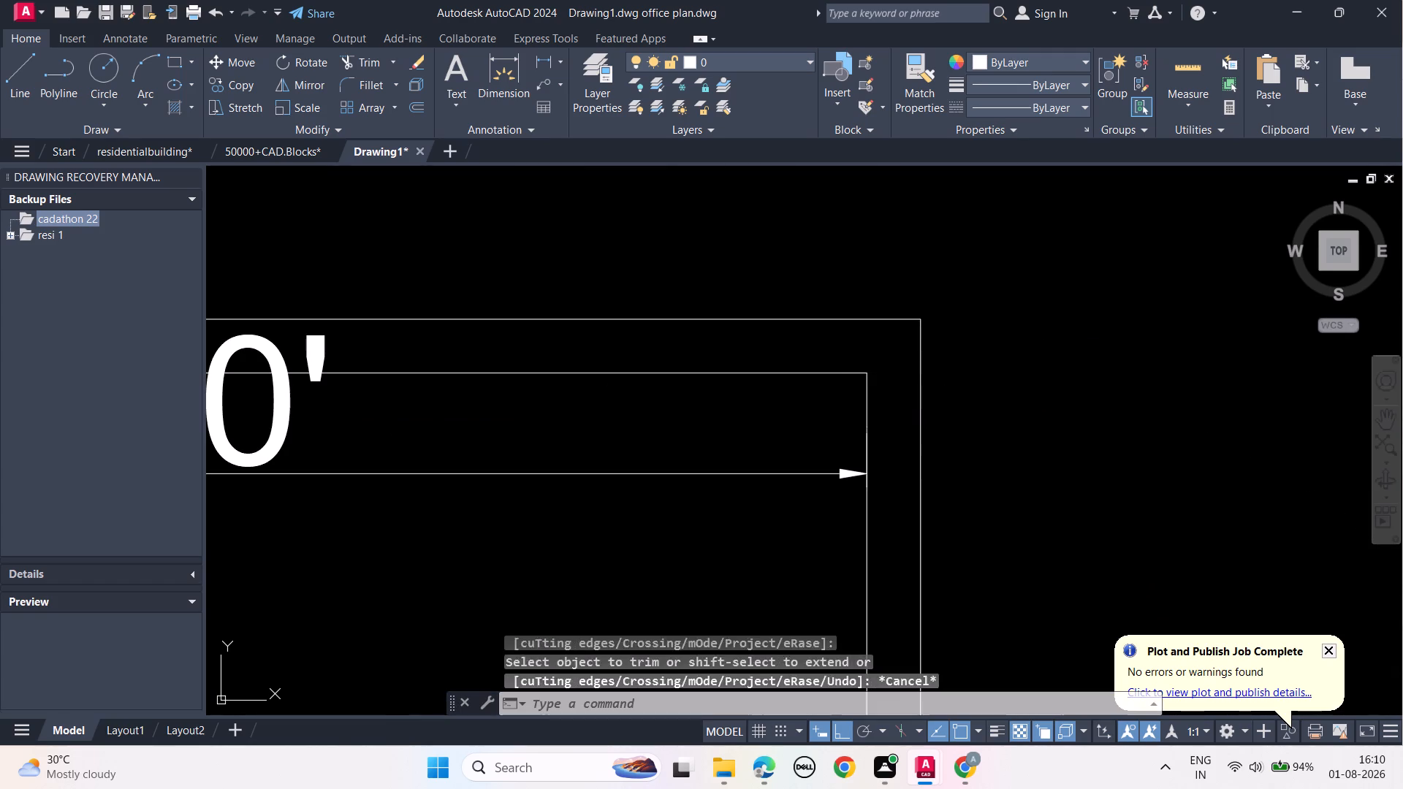
{"action": "key", "text": "Escape"}
{"action": "key", "text": "Escape"}
{"action": "key", "text": "Escape"}
Stretch the wider room's outer left wall line up to the end of the outer top wall line.
{"action": "scroll", "coordinate": [894, 374], "scroll_direction": "down", "scroll_amount": 3}
{"action": "middle_click_drag", "start_coordinate": [799, 464], "coordinate": [888, 465]}
{"action": "scroll", "coordinate": [735, 449], "scroll_direction": "up", "scroll_amount": 2}
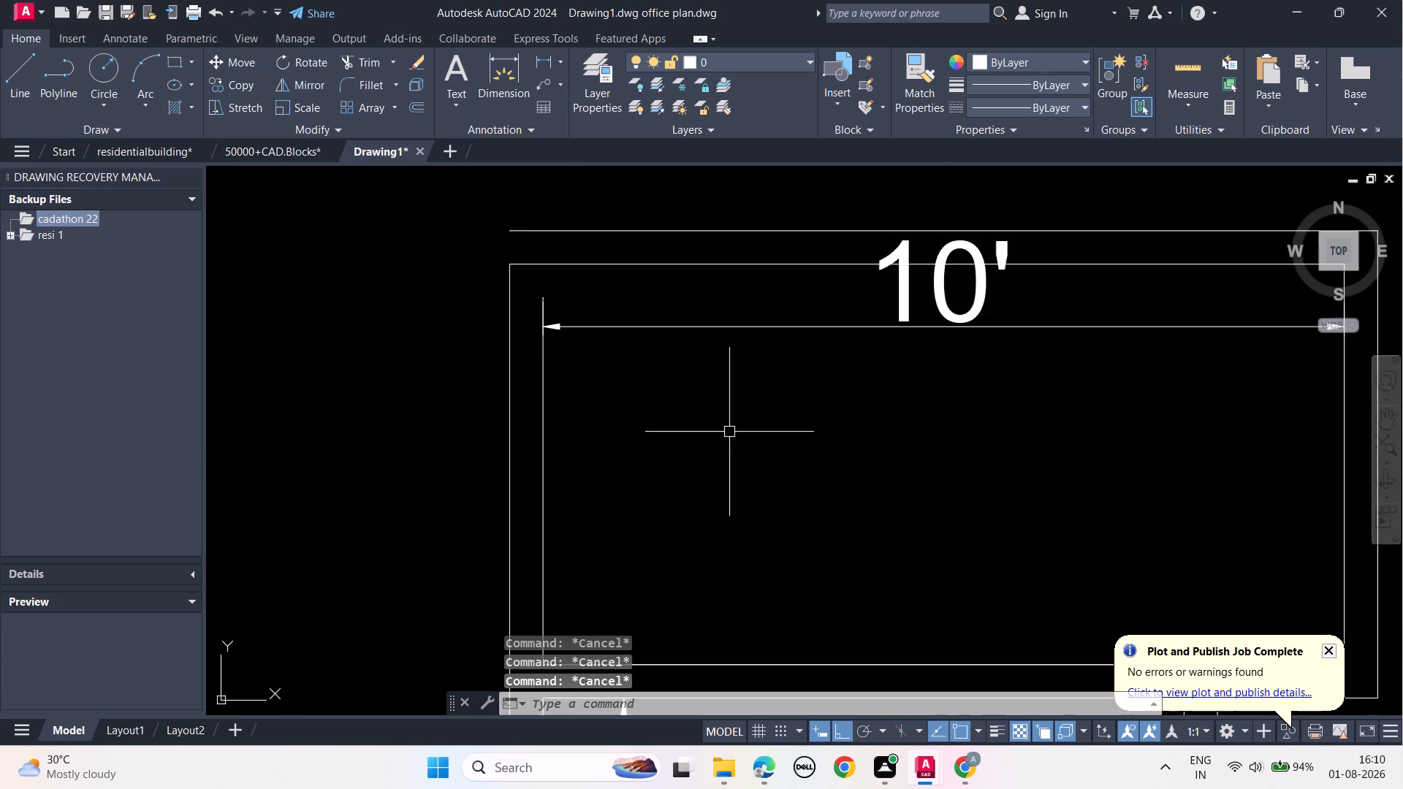
{"action": "middle_click_drag", "start_coordinate": [723, 426], "coordinate": [819, 560]}
{"action": "left_click", "coordinate": [598, 442]}
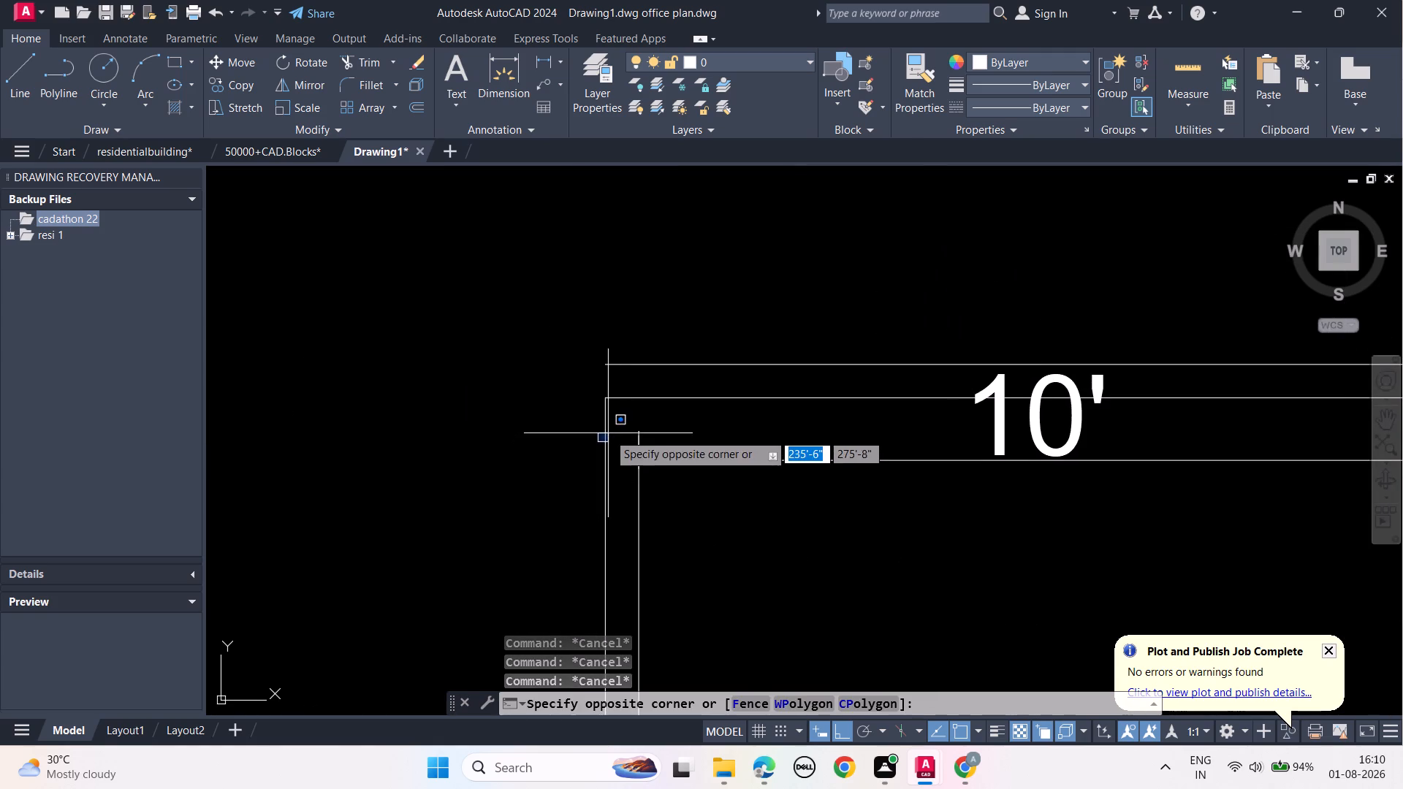
{"action": "left_click", "coordinate": [608, 433]}
{"action": "left_click", "coordinate": [604, 440]}
{"action": "left_click", "coordinate": [603, 401]}
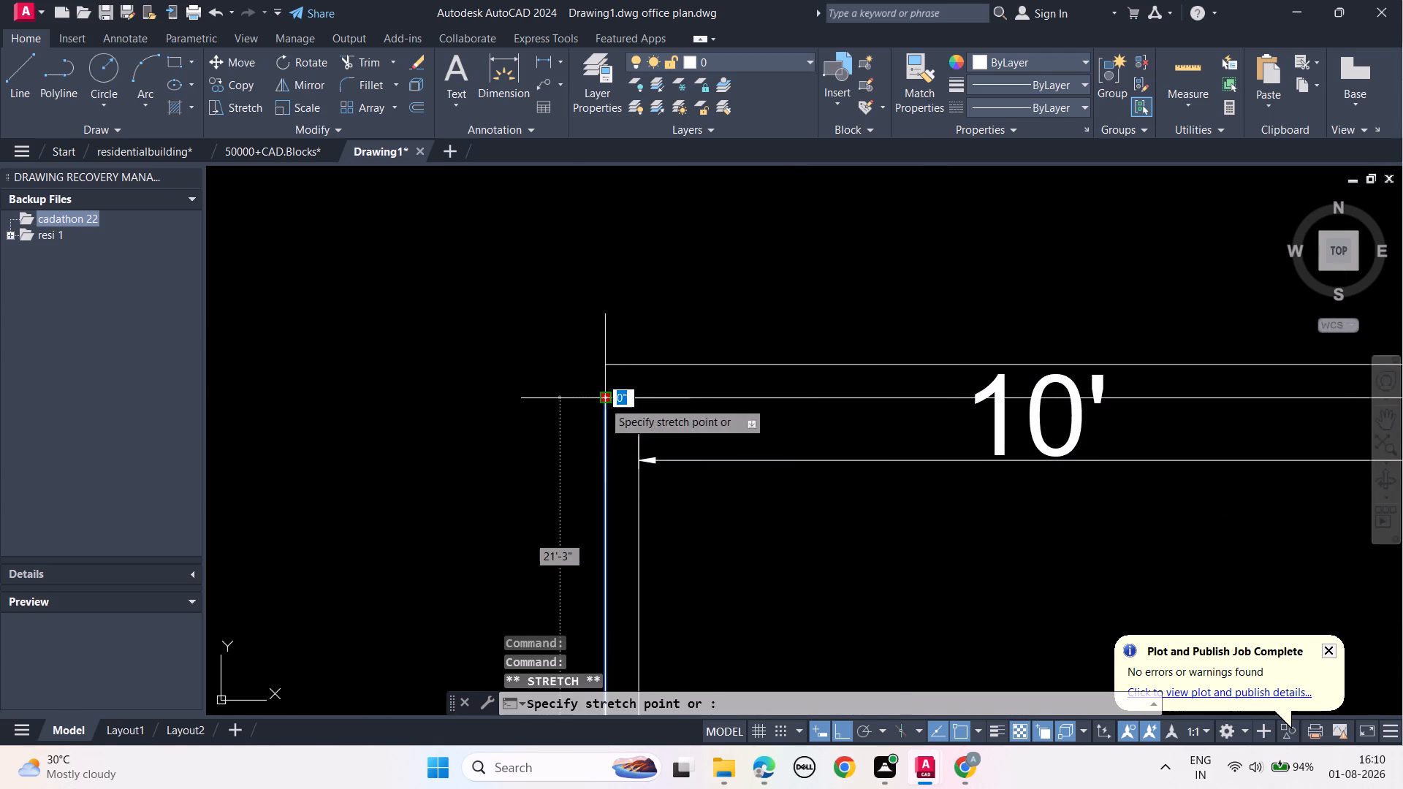
{"action": "left_click", "coordinate": [607, 367]}
{"action": "key", "text": "Escape"}
{"action": "key", "text": "Escape"}
{"action": "key", "text": "Escape"}
{"action": "key", "text": "Escape"}
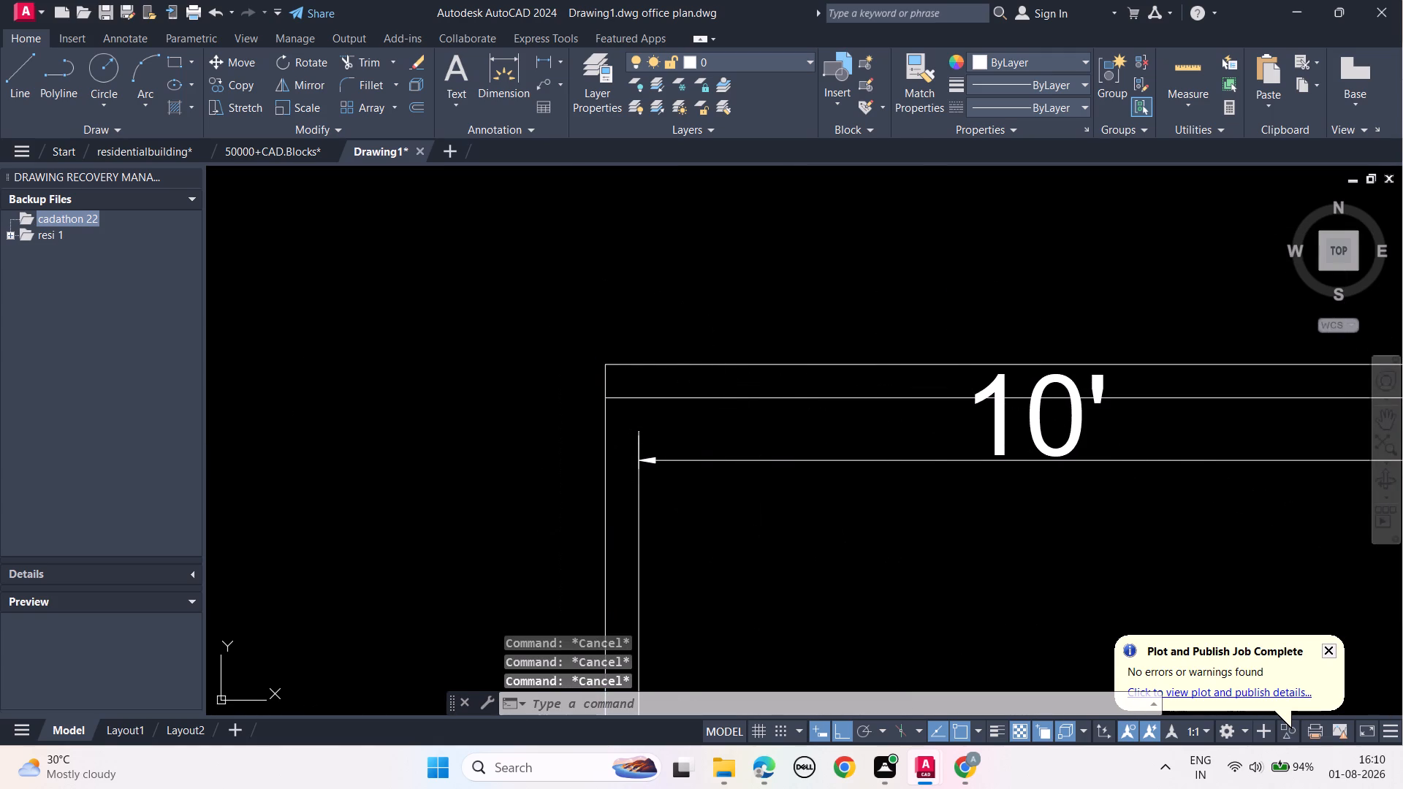
Close the wider room's upper-left inner corner by stretching the inner left wall line upward and trimming both lines' overshoots.
{"action": "scroll", "coordinate": [762, 546], "scroll_direction": "down", "scroll_amount": 1}
{"action": "middle_click_drag", "start_coordinate": [831, 571], "coordinate": [761, 441]}
{"action": "middle_click_drag", "start_coordinate": [759, 441], "coordinate": [754, 572]}
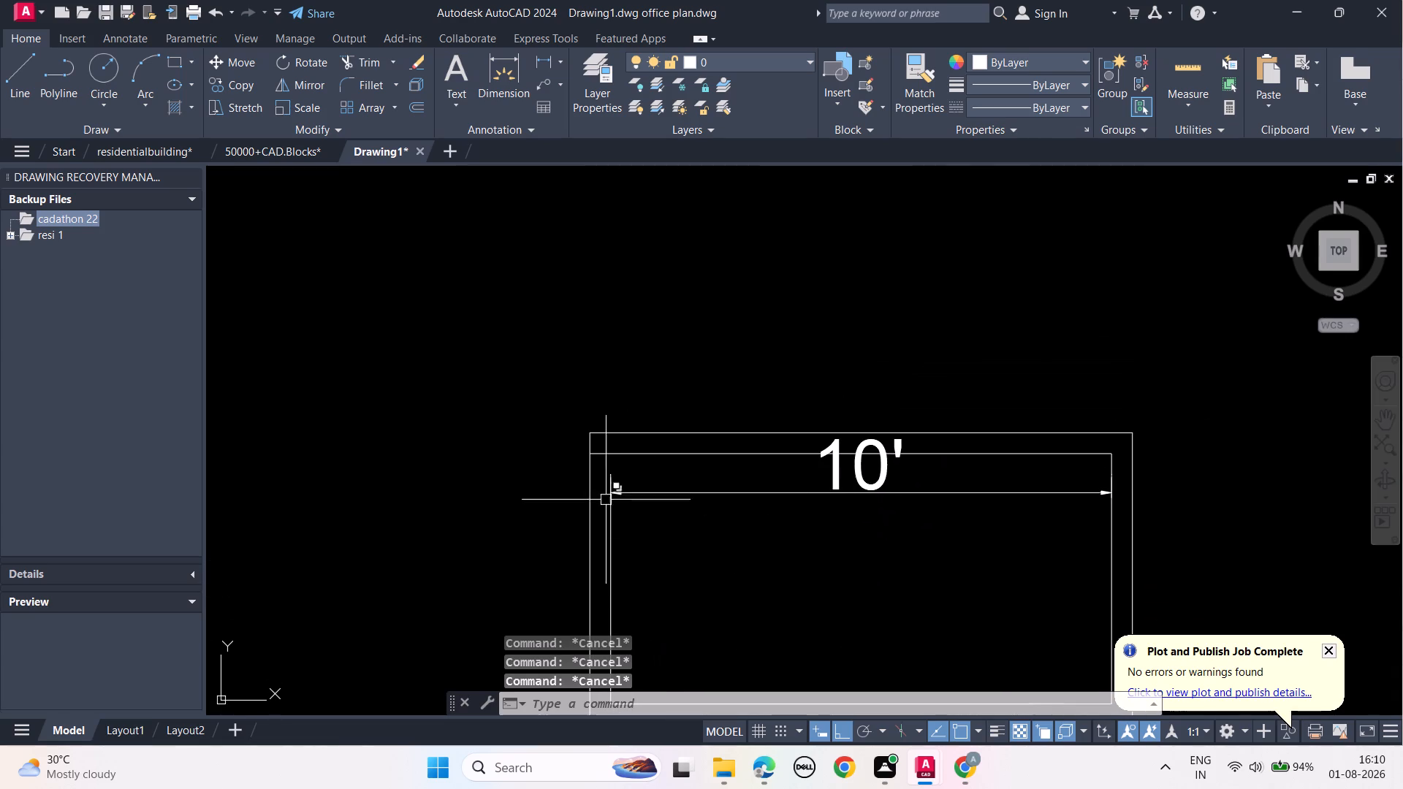
{"action": "left_click", "coordinate": [608, 530]}
{"action": "left_click", "coordinate": [609, 474]}
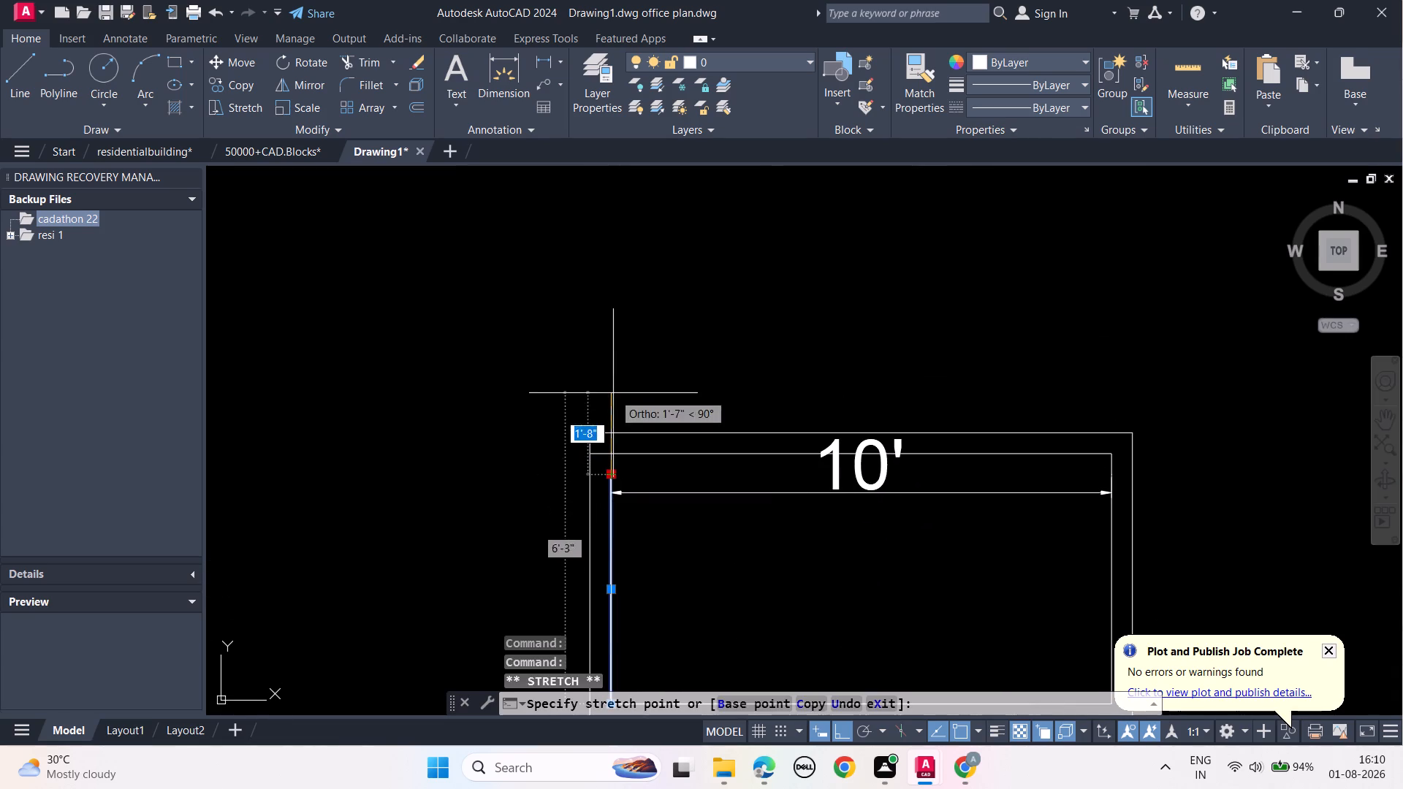
{"action": "left_click", "coordinate": [613, 391]}
{"action": "key", "text": "Escape"}
{"action": "key", "text": "Escape"}
{"action": "key", "text": "Escape"}
{"action": "key", "text": "Escape"}
{"action": "type", "text": "TR"}
{"action": "key", "text": "space"}
{"action": "left_click", "coordinate": [604, 403]}
{"action": "left_click", "coordinate": [620, 401]}
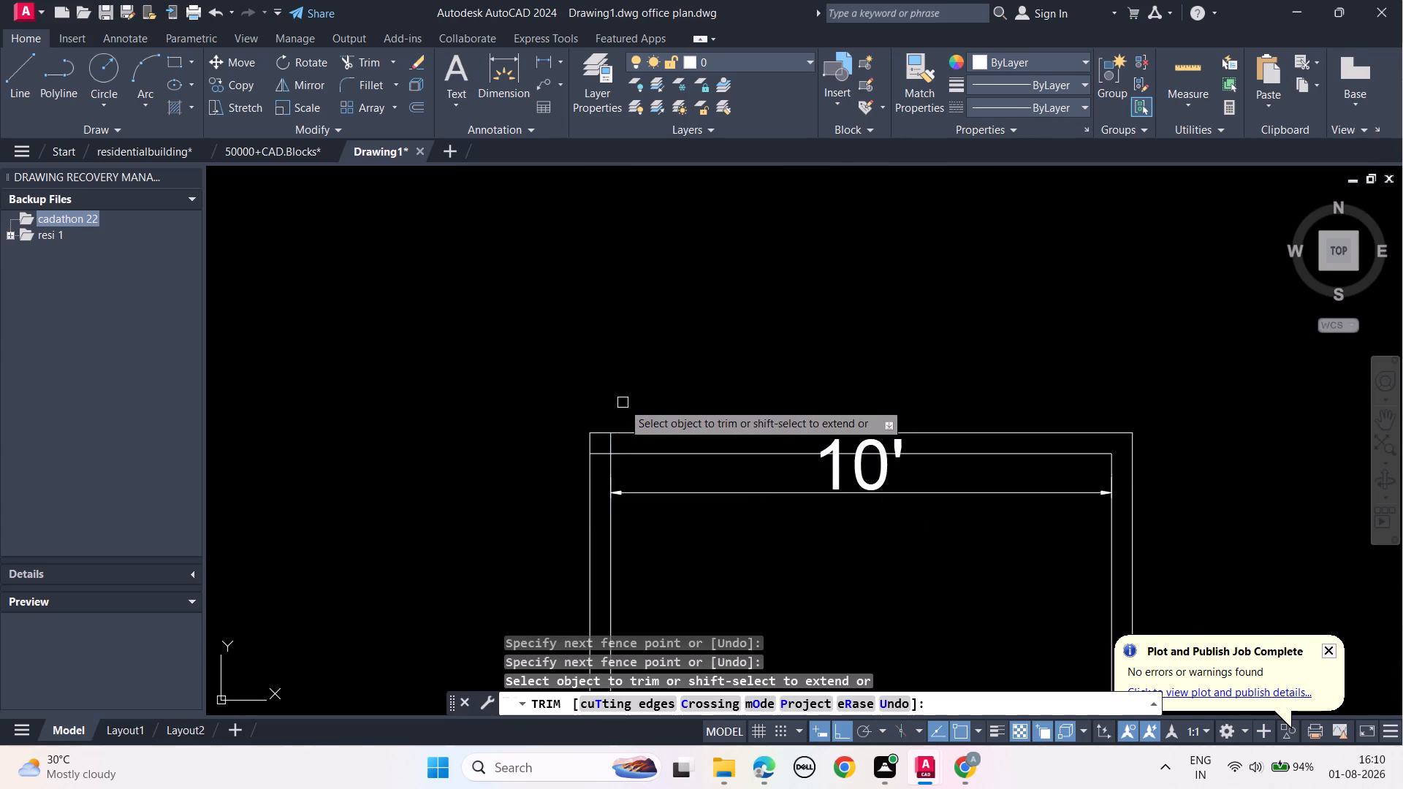
{"action": "scroll", "coordinate": [623, 403], "scroll_direction": "up", "scroll_amount": 2}
{"action": "middle_click_drag", "start_coordinate": [623, 410], "coordinate": [683, 302]}
{"action": "scroll", "coordinate": [682, 306], "scroll_direction": "up", "scroll_amount": 1}
{"action": "left_click", "coordinate": [625, 451]}
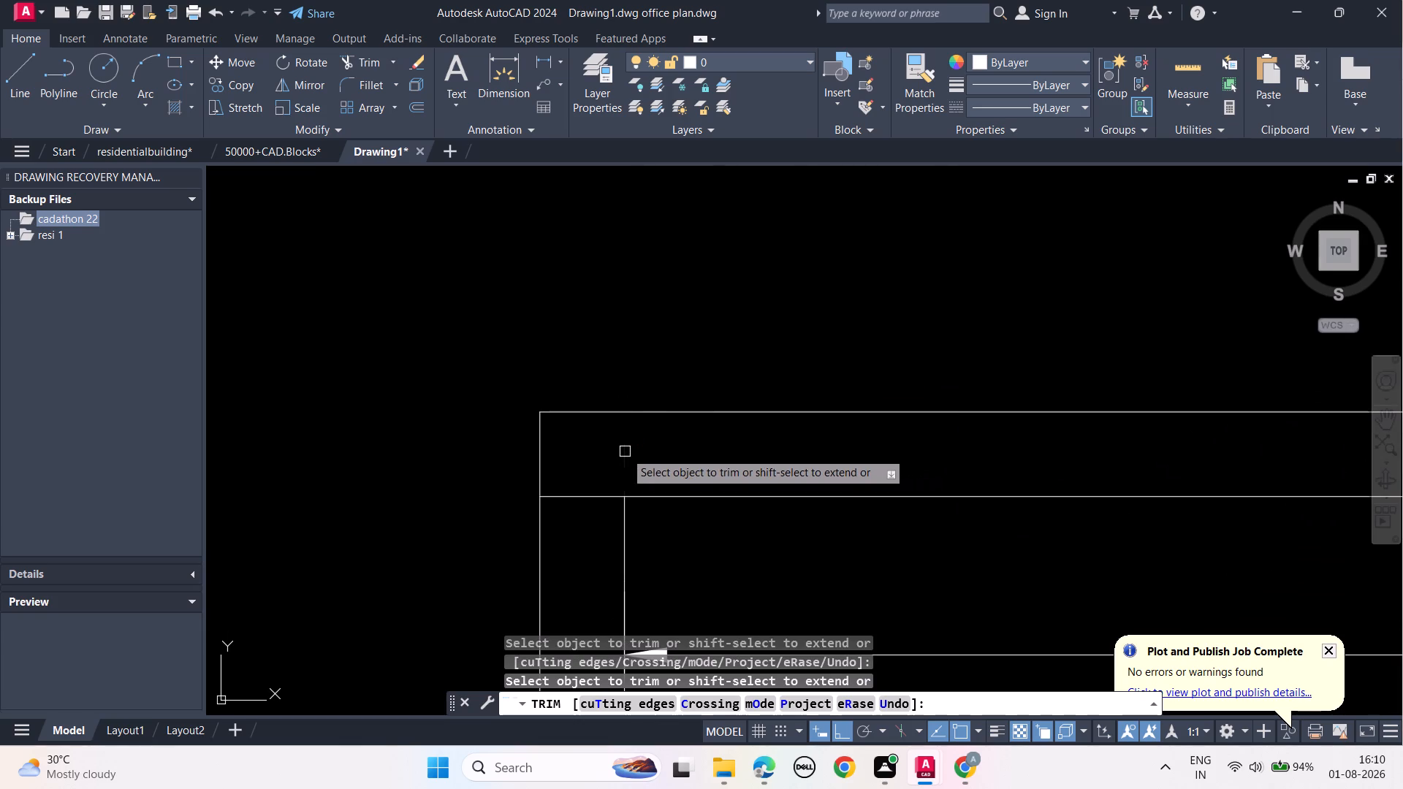
{"action": "left_click", "coordinate": [583, 498]}
{"action": "key", "text": "Escape"}
{"action": "key", "text": "Escape"}
{"action": "key", "text": "Escape"}
{"action": "key", "text": "Escape"}
Dimension the wider room's inside height, placing the dimension just inside the right wall.
{"action": "scroll", "coordinate": [578, 500], "scroll_direction": "down", "scroll_amount": 3}
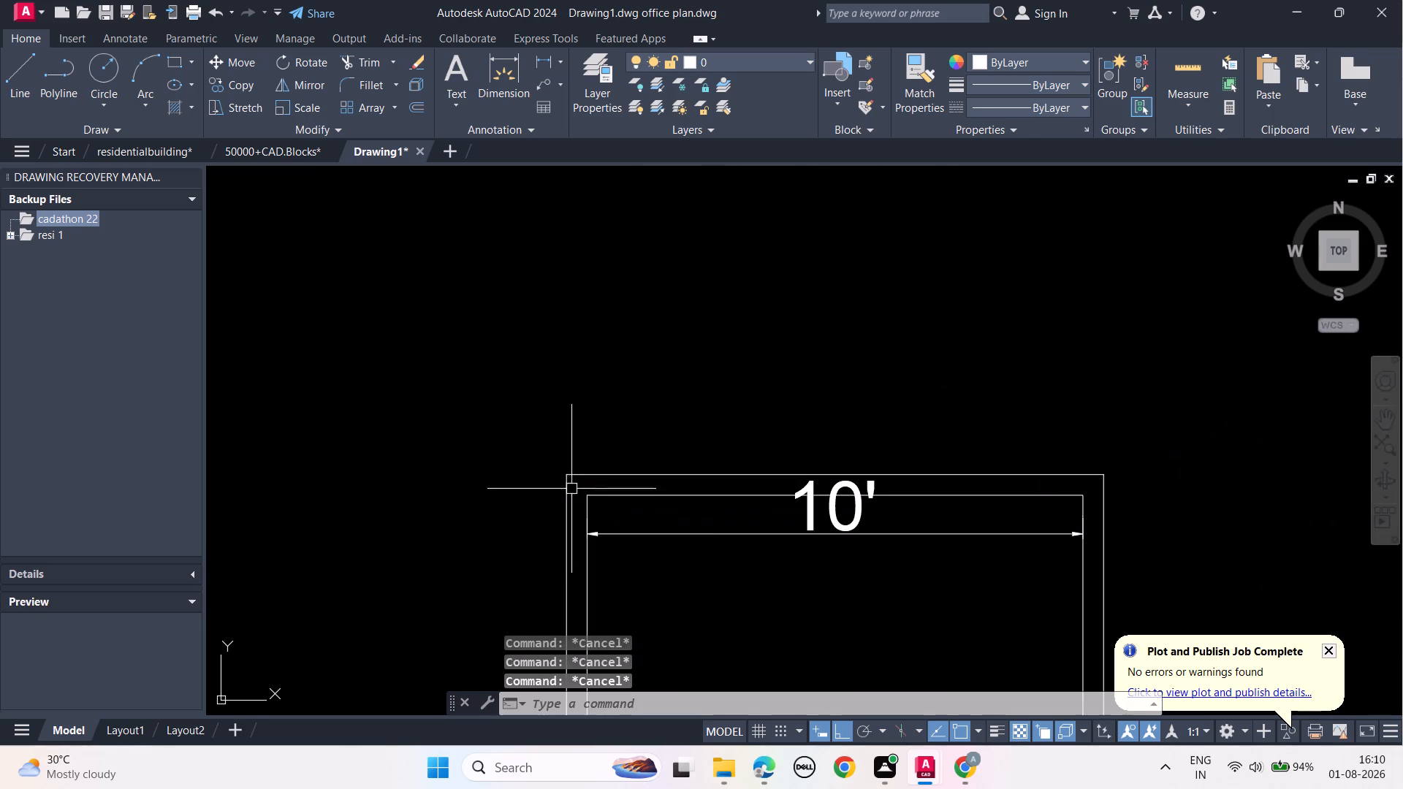
{"action": "middle_click_drag", "start_coordinate": [774, 625], "coordinate": [559, 451]}
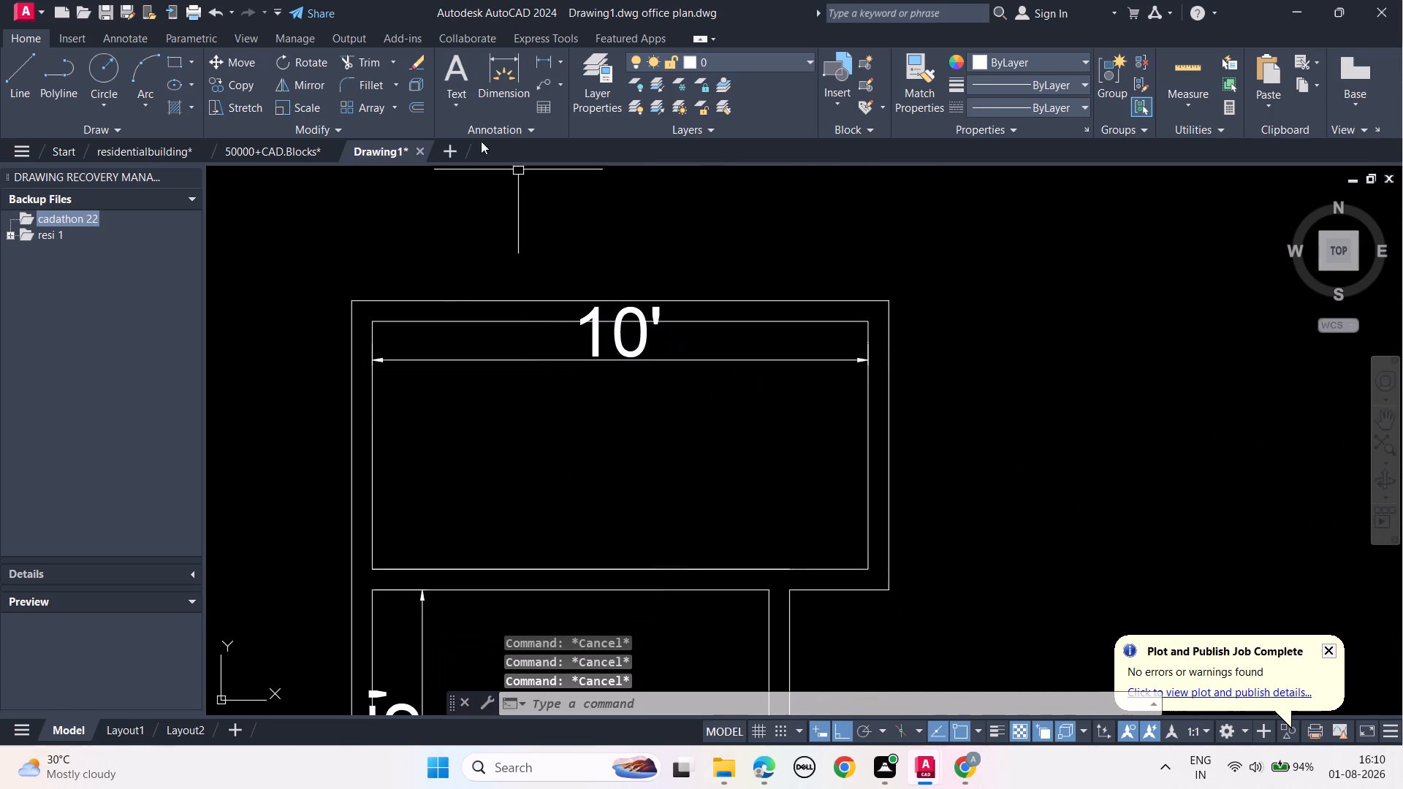
{"action": "left_click", "coordinate": [491, 80]}
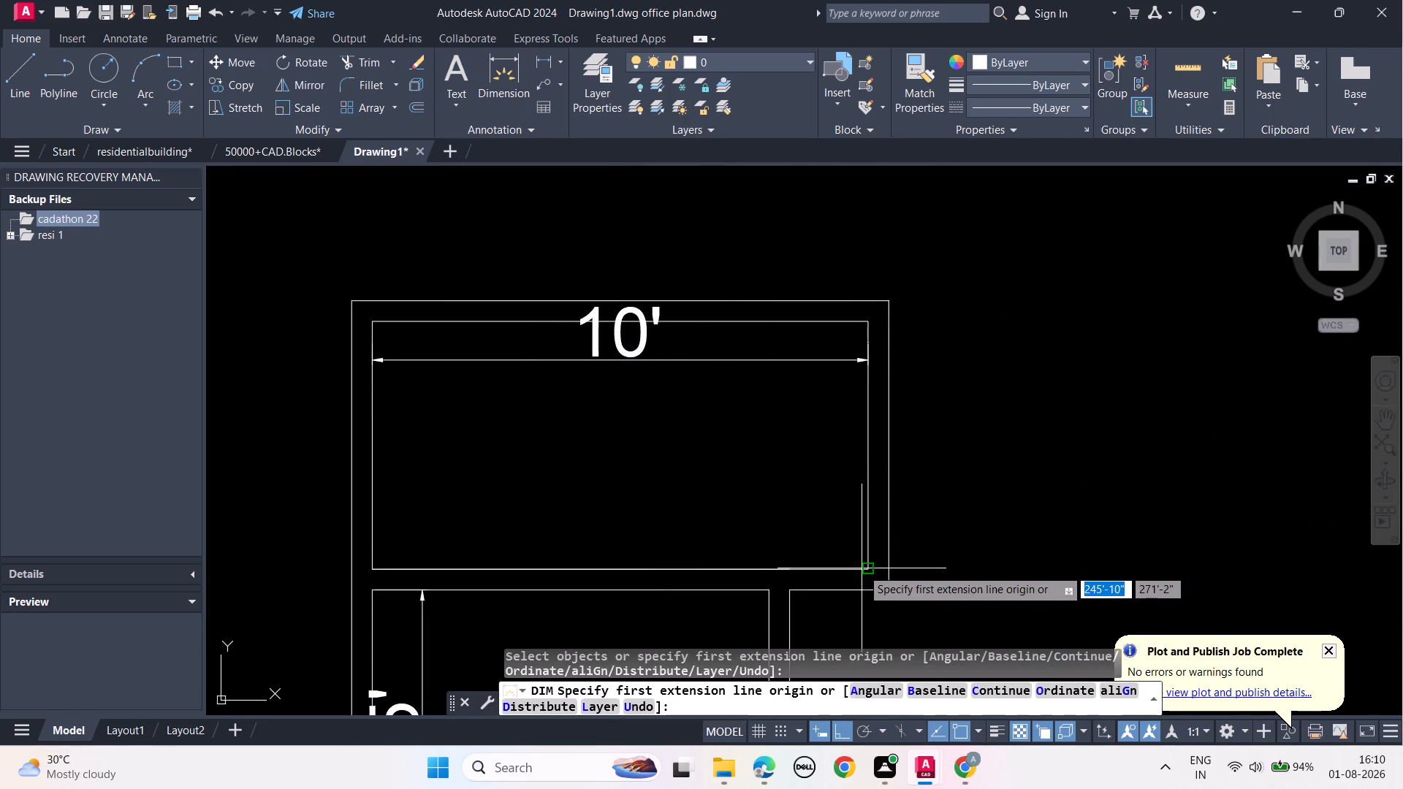
{"action": "left_click", "coordinate": [862, 568]}
{"action": "left_click", "coordinate": [864, 323]}
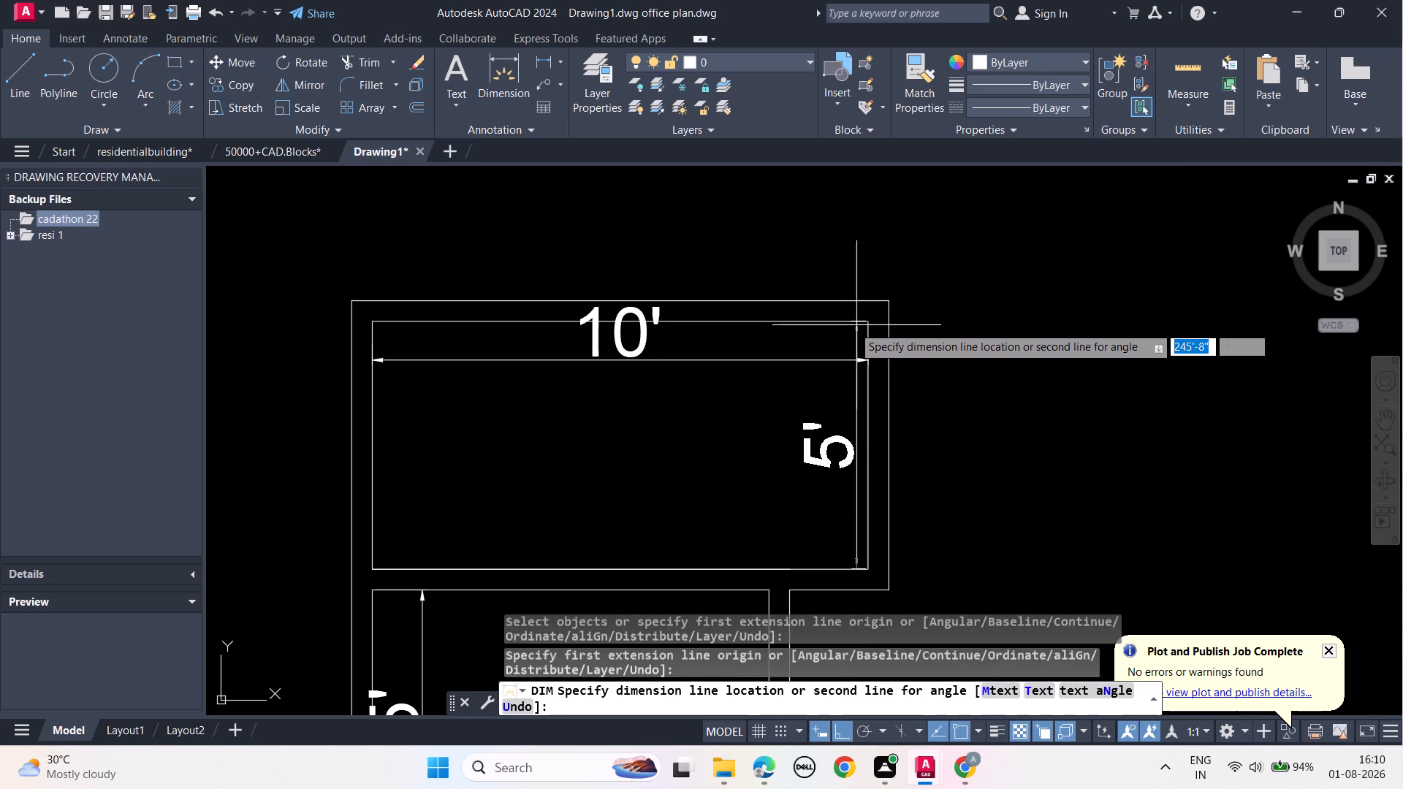
{"action": "left_click", "coordinate": [815, 328]}
{"action": "key", "text": "Escape"}
{"action": "key", "text": "Escape"}
{"action": "key", "text": "Escape"}
{"action": "key", "text": "Escape"}
Dimension the wider room's overhang beyond the 8' room's outer right wall, placing the dimension below the overhang.
{"action": "scroll", "coordinate": [933, 445], "scroll_direction": "down", "scroll_amount": 2}
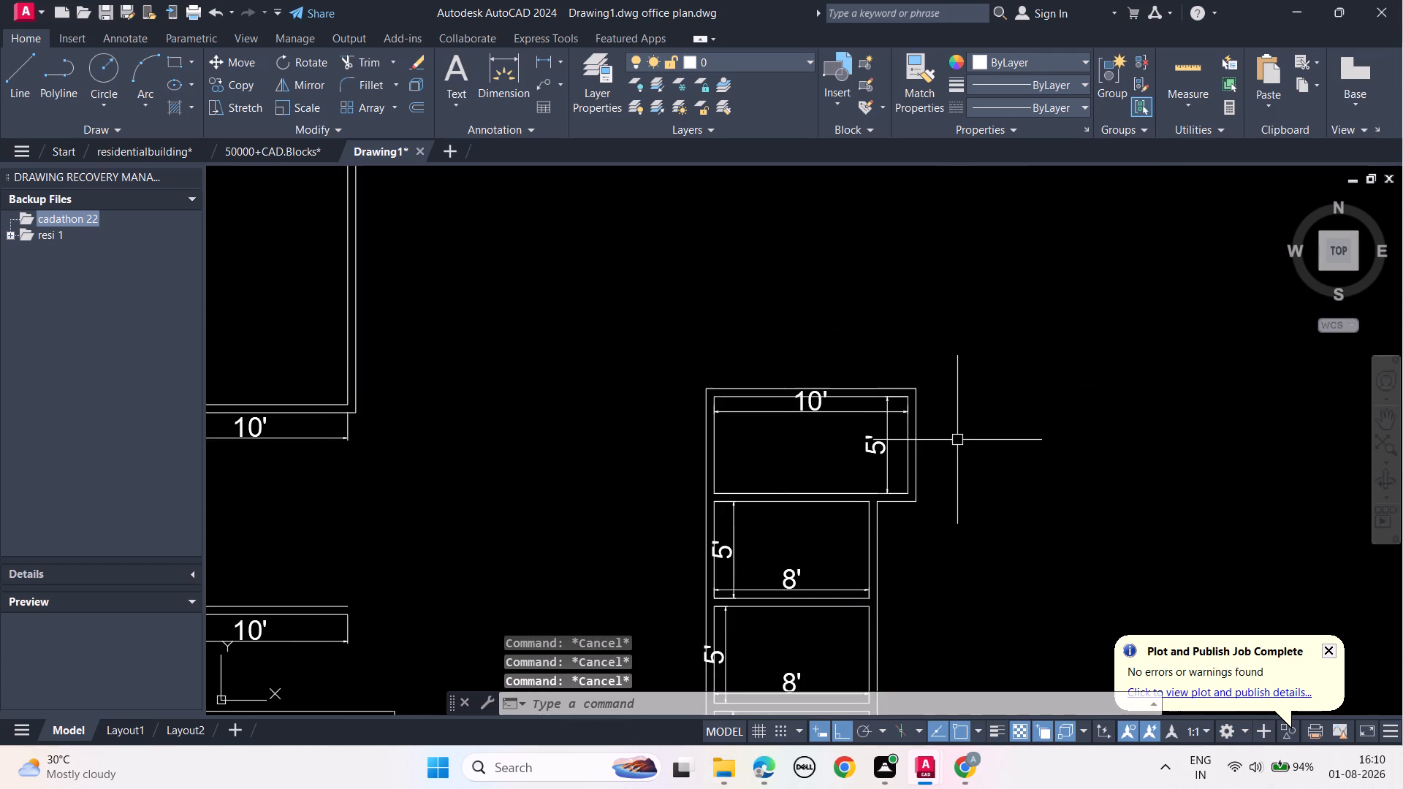
{"action": "middle_click_drag", "start_coordinate": [957, 440], "coordinate": [935, 537]}
{"action": "scroll", "coordinate": [905, 649], "scroll_direction": "up", "scroll_amount": 2}
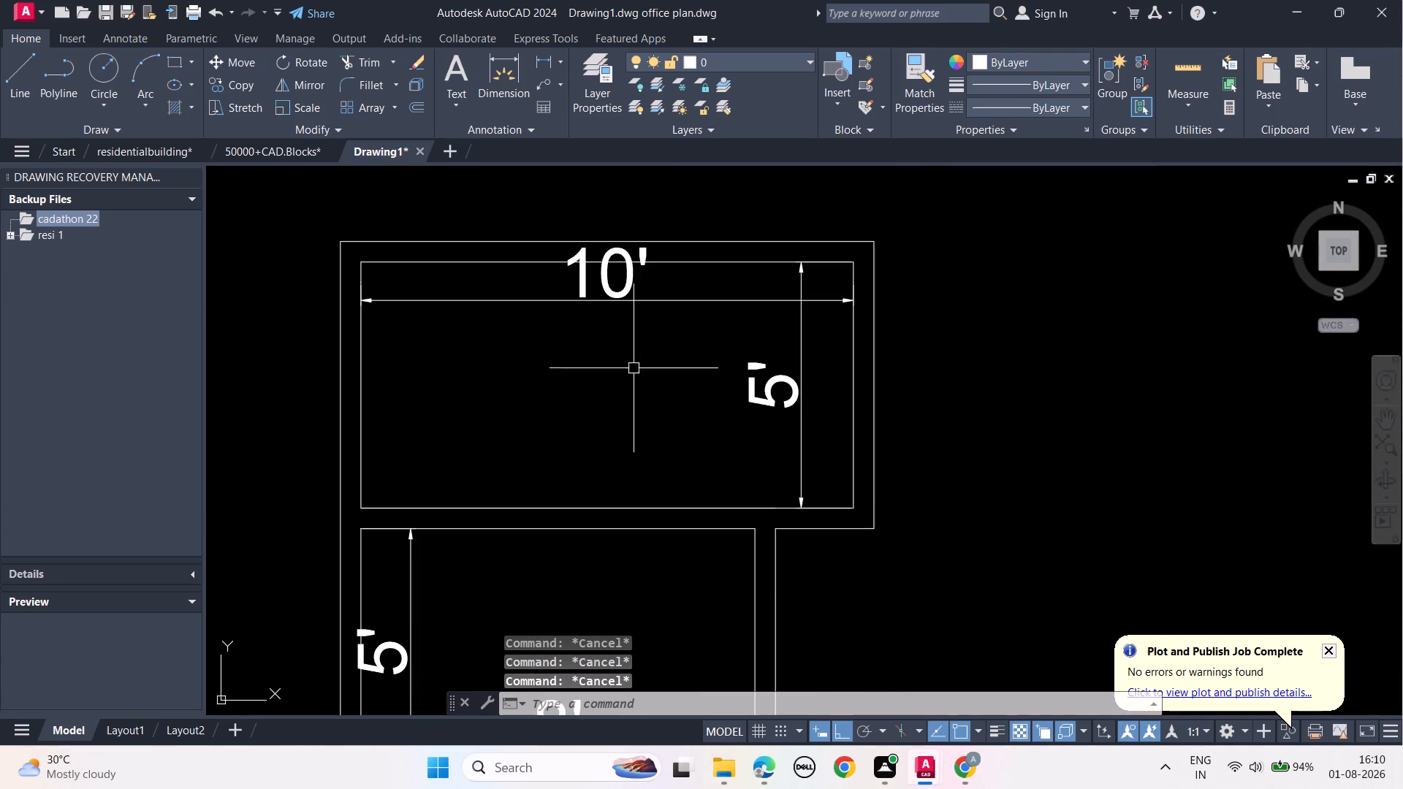
{"action": "left_click", "coordinate": [511, 76]}
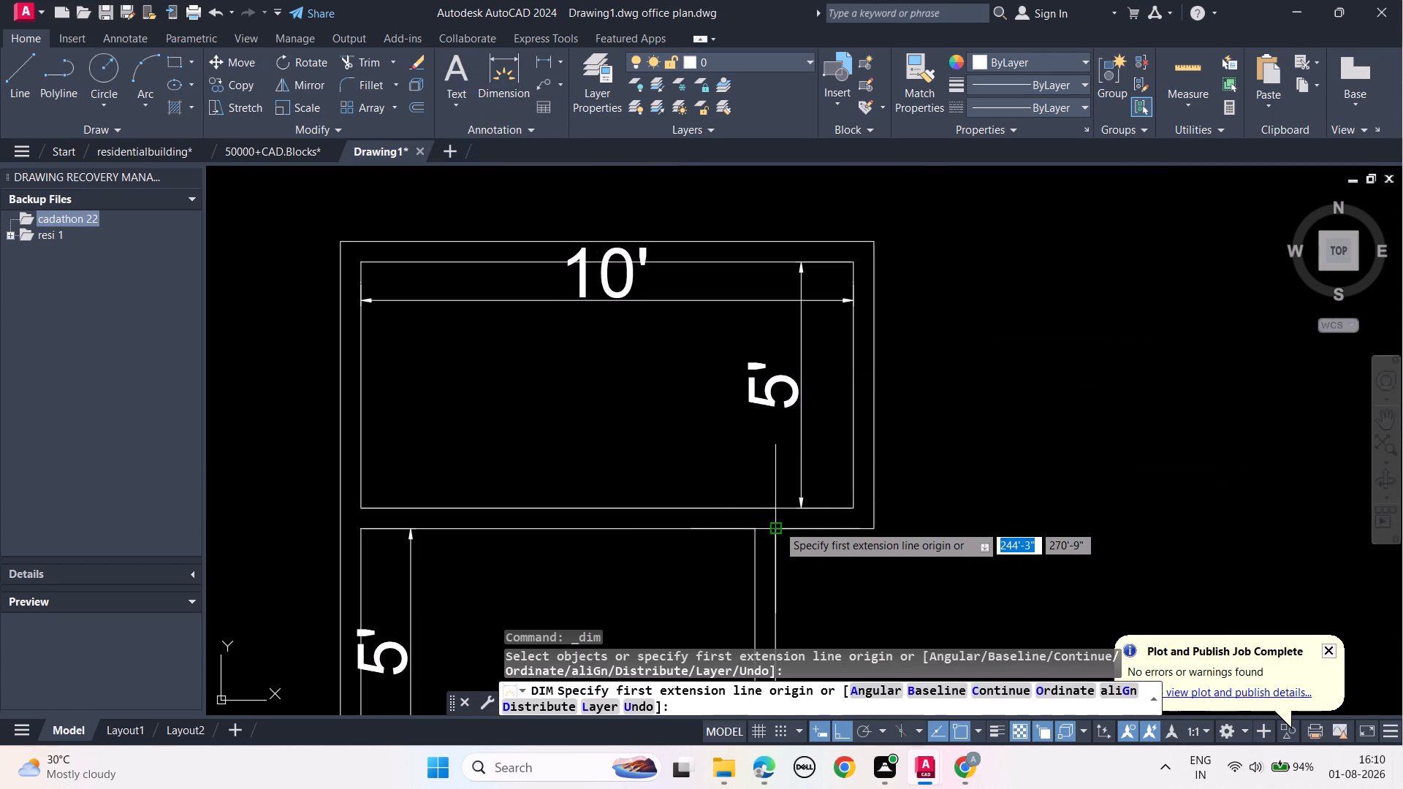
{"action": "left_click", "coordinate": [777, 525]}
{"action": "left_click", "coordinate": [870, 529]}
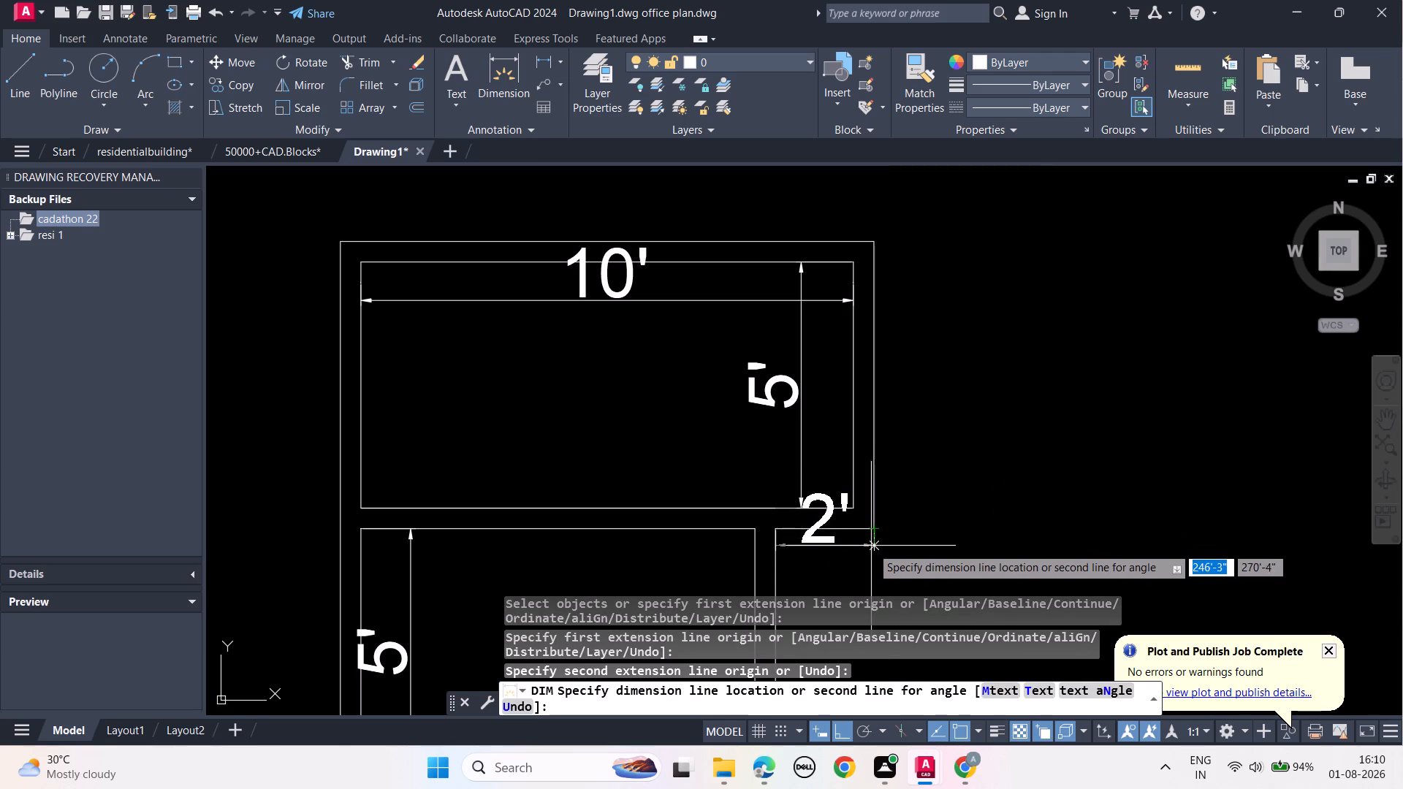
{"action": "left_click", "coordinate": [870, 580]}
{"action": "key", "text": "Escape"}
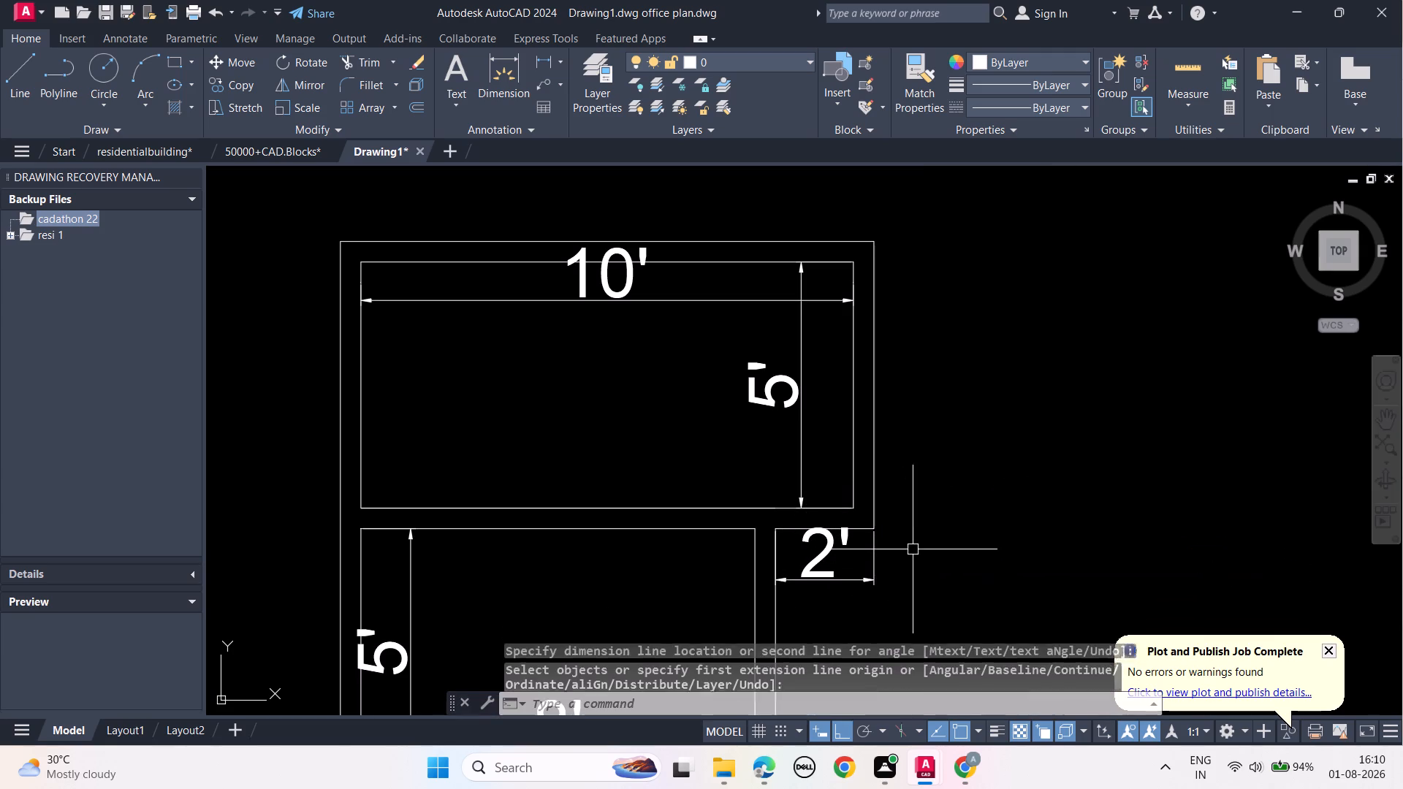
{"action": "key", "text": "Escape"}
{"action": "key", "text": "Escape"}
Draw a 12' line leftward along the top wall from the wider room's outer upper-right corner.
{"action": "scroll", "coordinate": [916, 547], "scroll_direction": "down", "scroll_amount": 2}
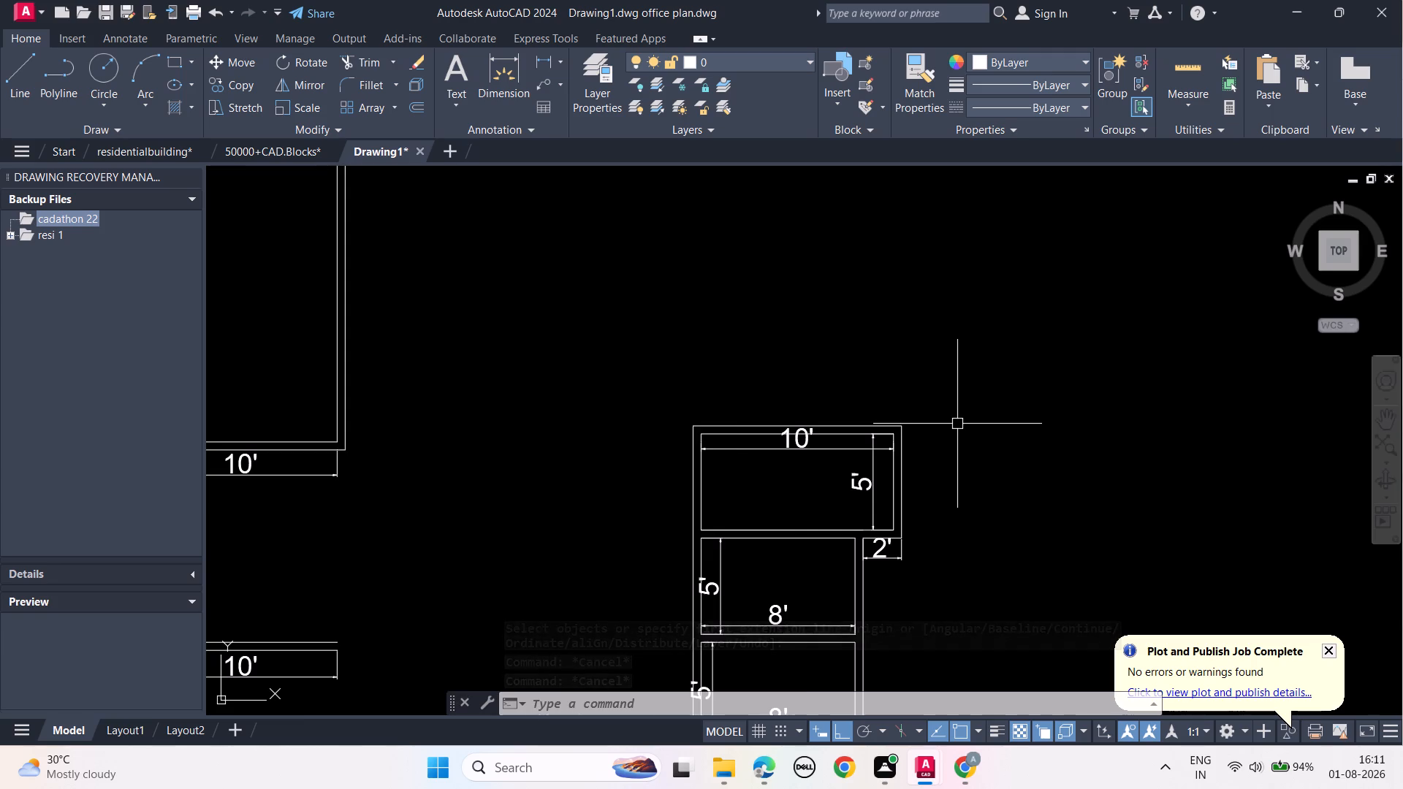
{"action": "scroll", "coordinate": [957, 424], "scroll_direction": "up", "scroll_amount": 2}
{"action": "middle_click_drag", "start_coordinate": [924, 469], "coordinate": [978, 431]}
{"action": "type", "text": "L"}
{"action": "key", "text": "space"}
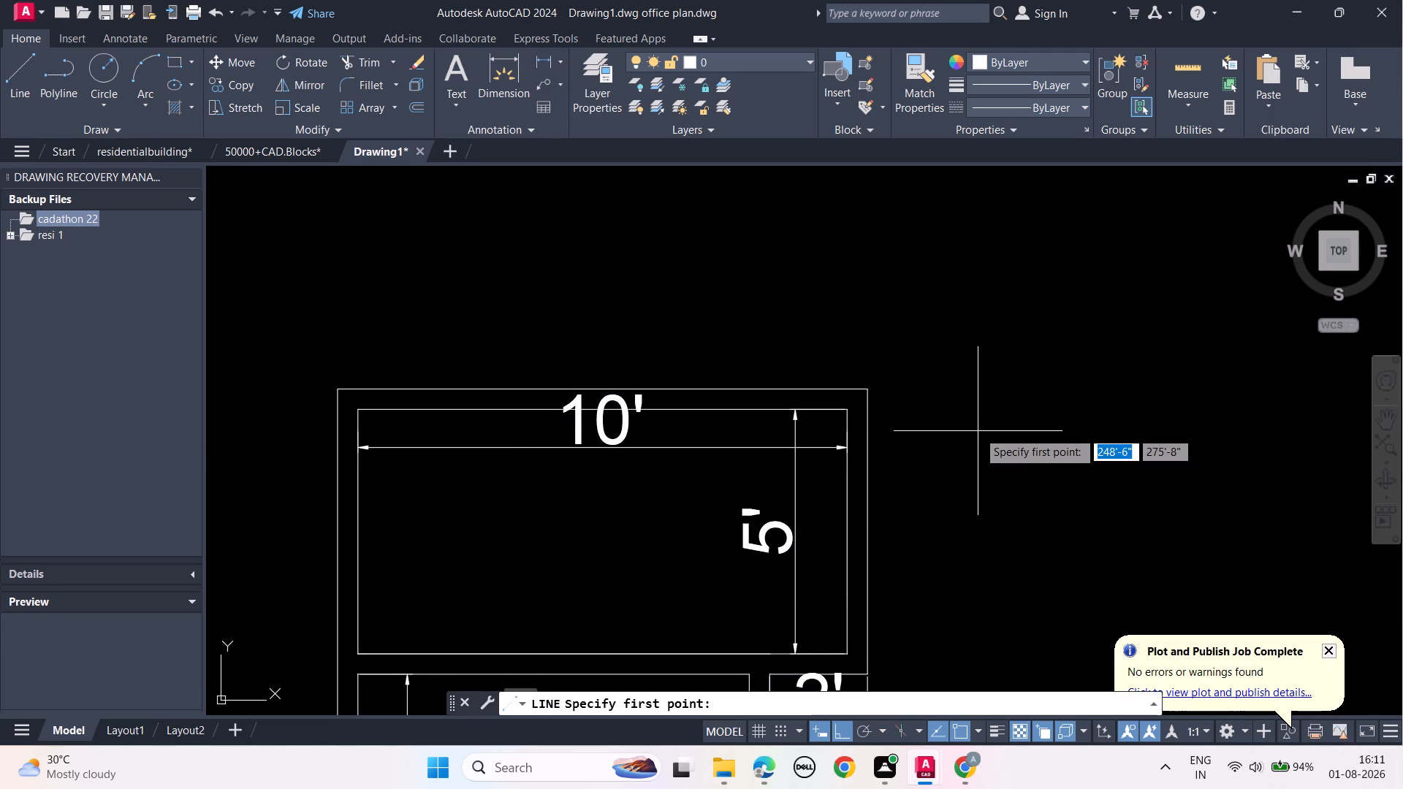
{"action": "left_click", "coordinate": [867, 391]}
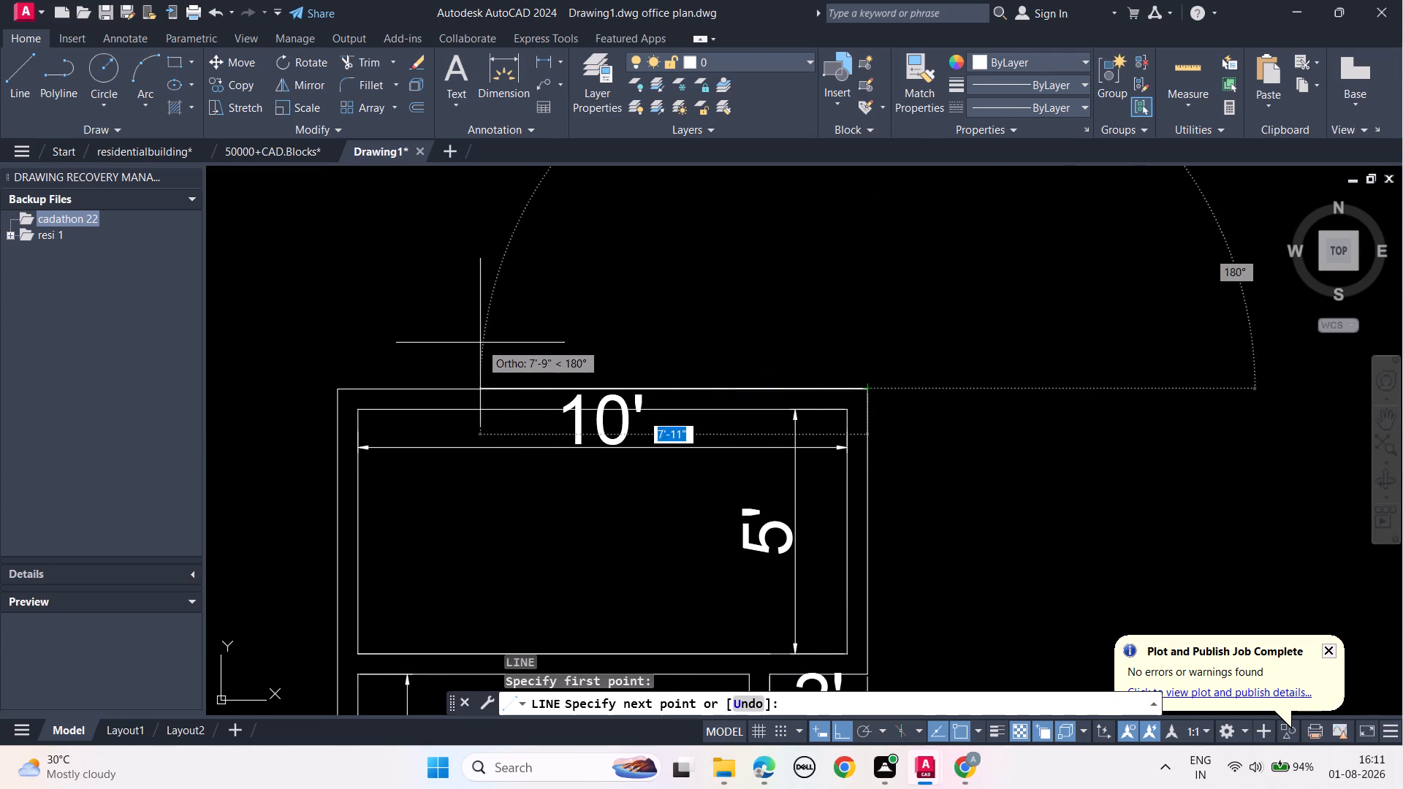
{"action": "middle_click_drag", "start_coordinate": [459, 342], "coordinate": [718, 340]}
{"action": "type", "text": "12"}
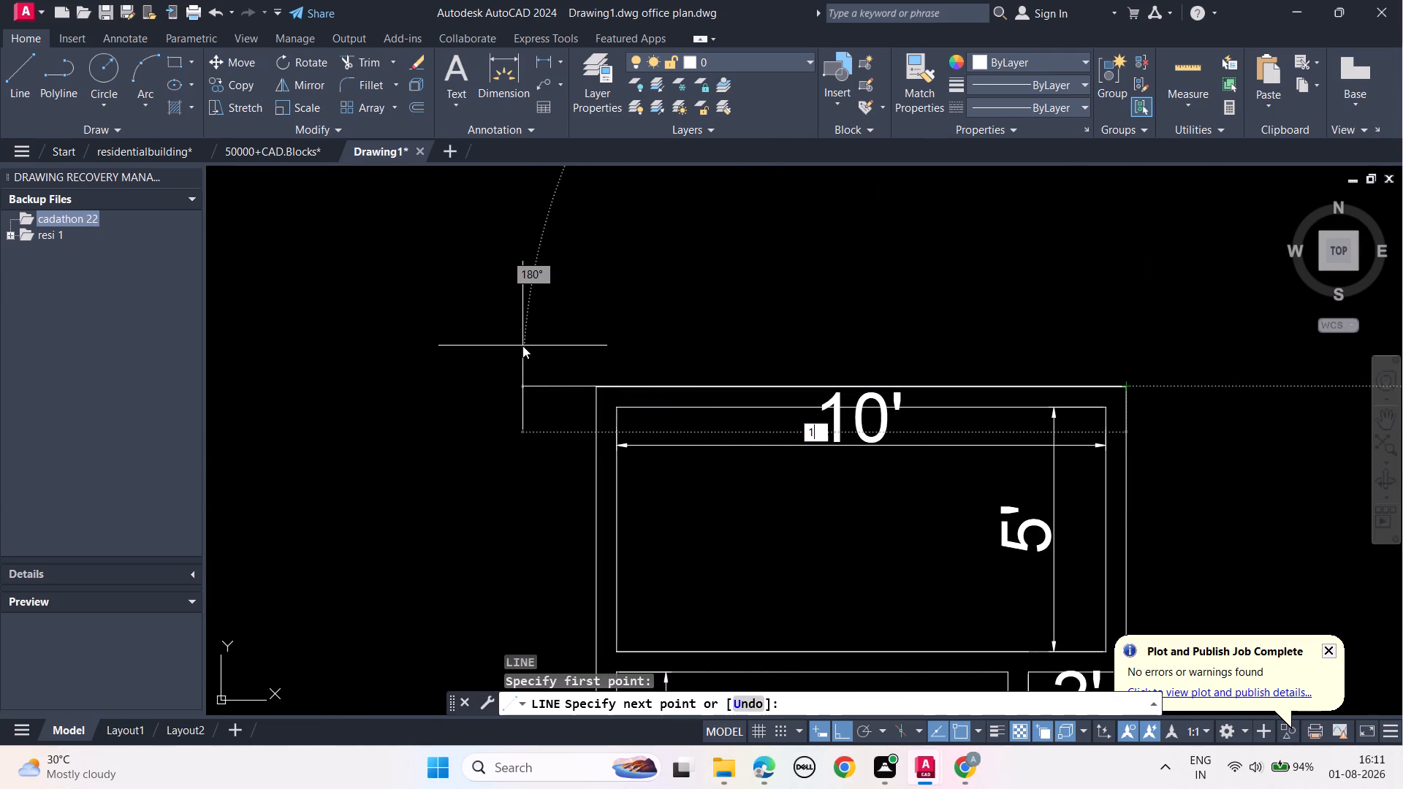
{"action": "key", "text": "apostrophe"}
{"action": "key", "text": "Return"}
{"action": "key", "text": "Escape"}
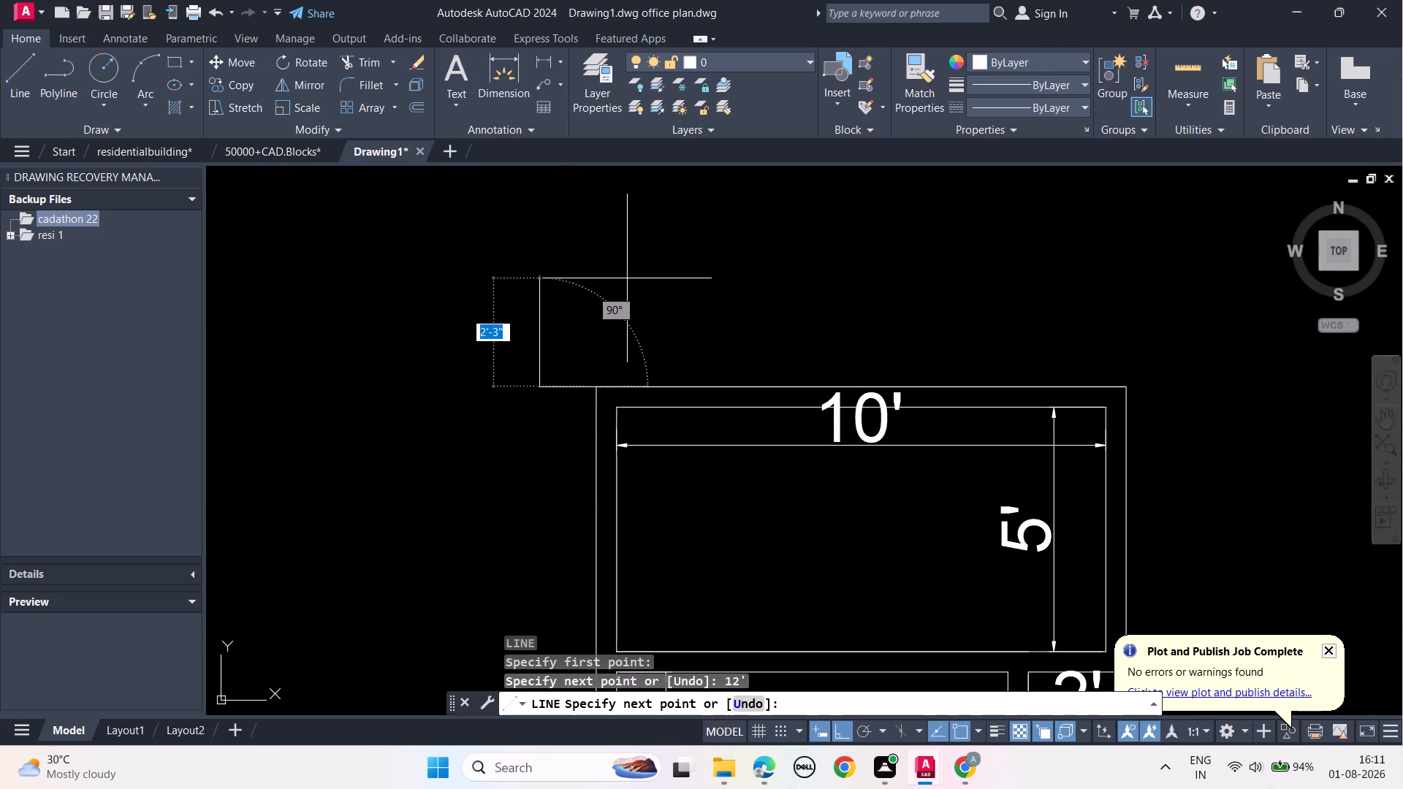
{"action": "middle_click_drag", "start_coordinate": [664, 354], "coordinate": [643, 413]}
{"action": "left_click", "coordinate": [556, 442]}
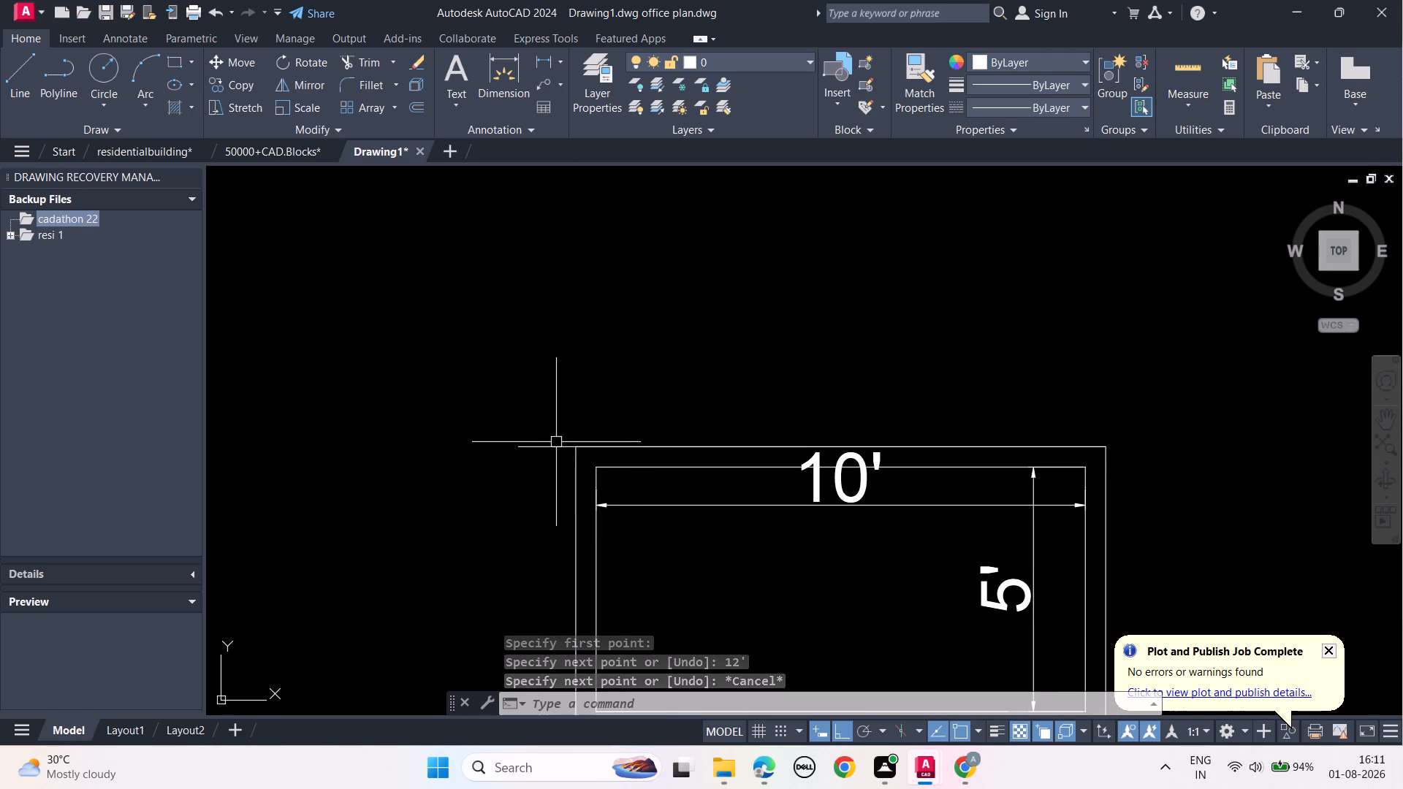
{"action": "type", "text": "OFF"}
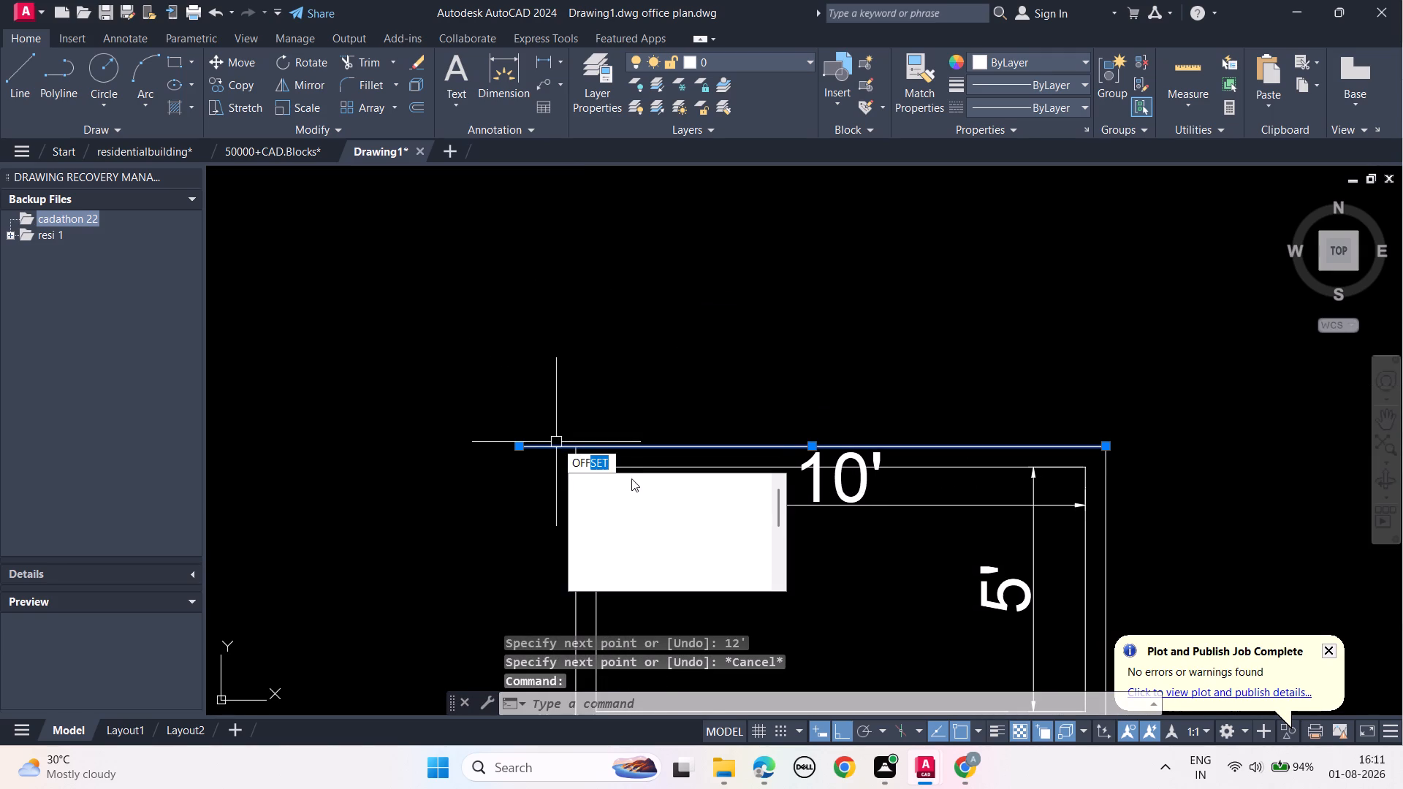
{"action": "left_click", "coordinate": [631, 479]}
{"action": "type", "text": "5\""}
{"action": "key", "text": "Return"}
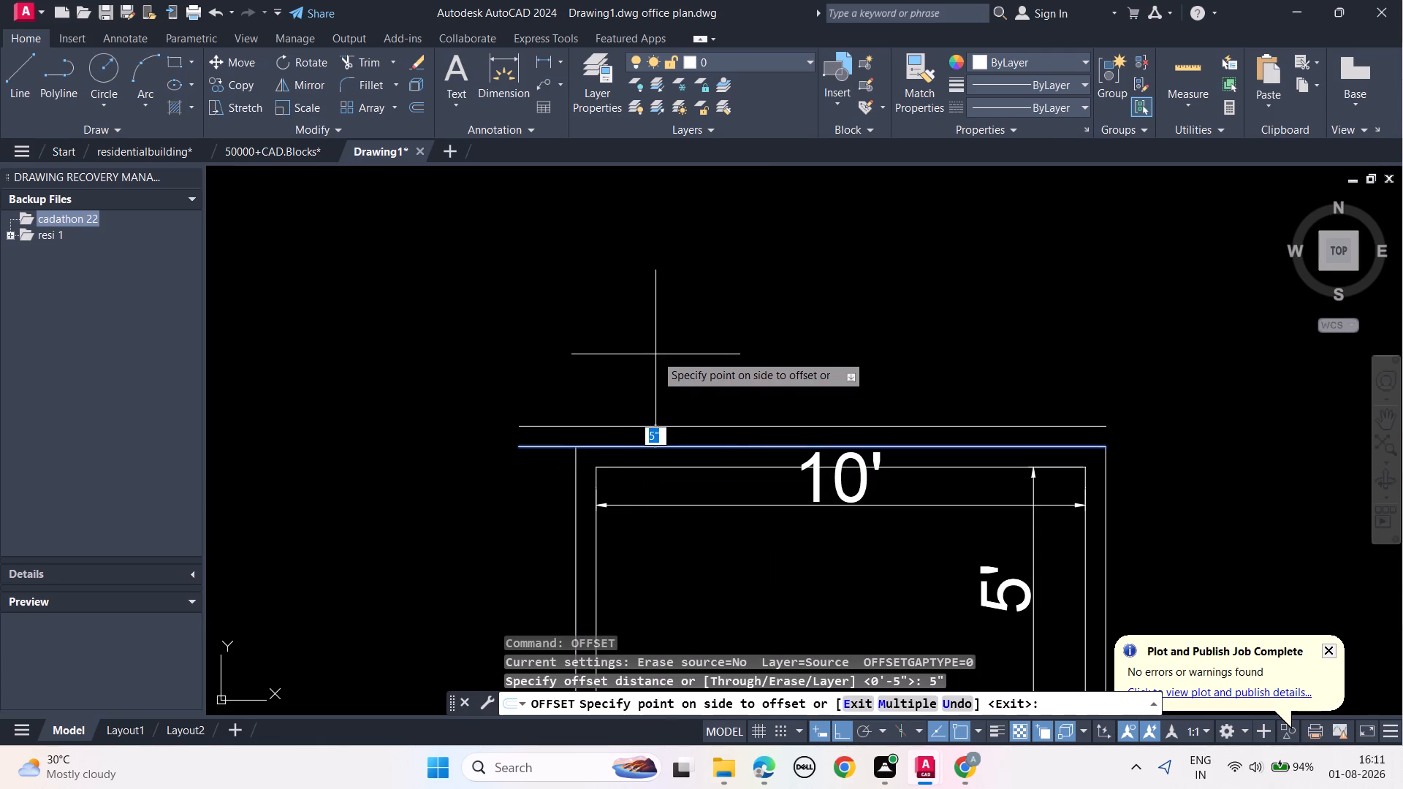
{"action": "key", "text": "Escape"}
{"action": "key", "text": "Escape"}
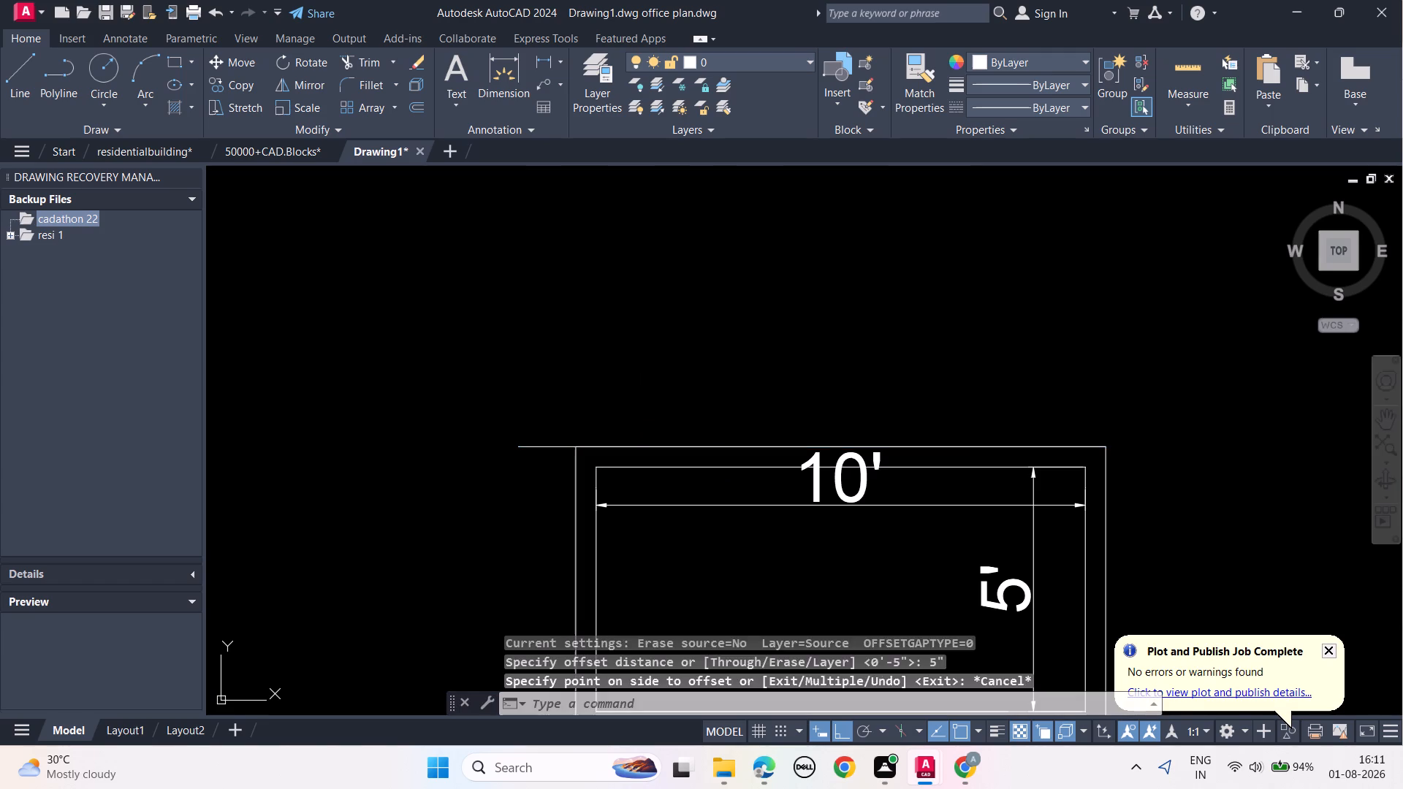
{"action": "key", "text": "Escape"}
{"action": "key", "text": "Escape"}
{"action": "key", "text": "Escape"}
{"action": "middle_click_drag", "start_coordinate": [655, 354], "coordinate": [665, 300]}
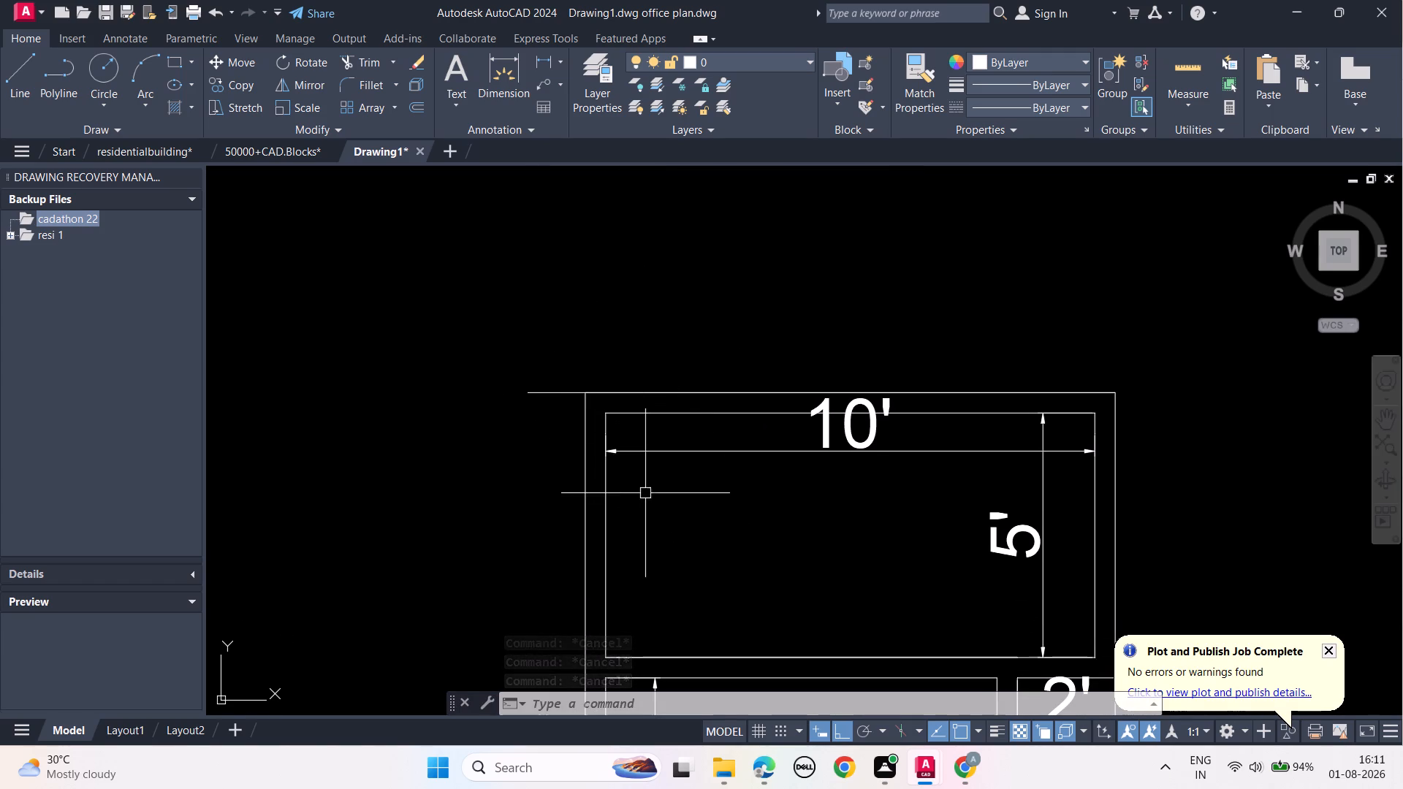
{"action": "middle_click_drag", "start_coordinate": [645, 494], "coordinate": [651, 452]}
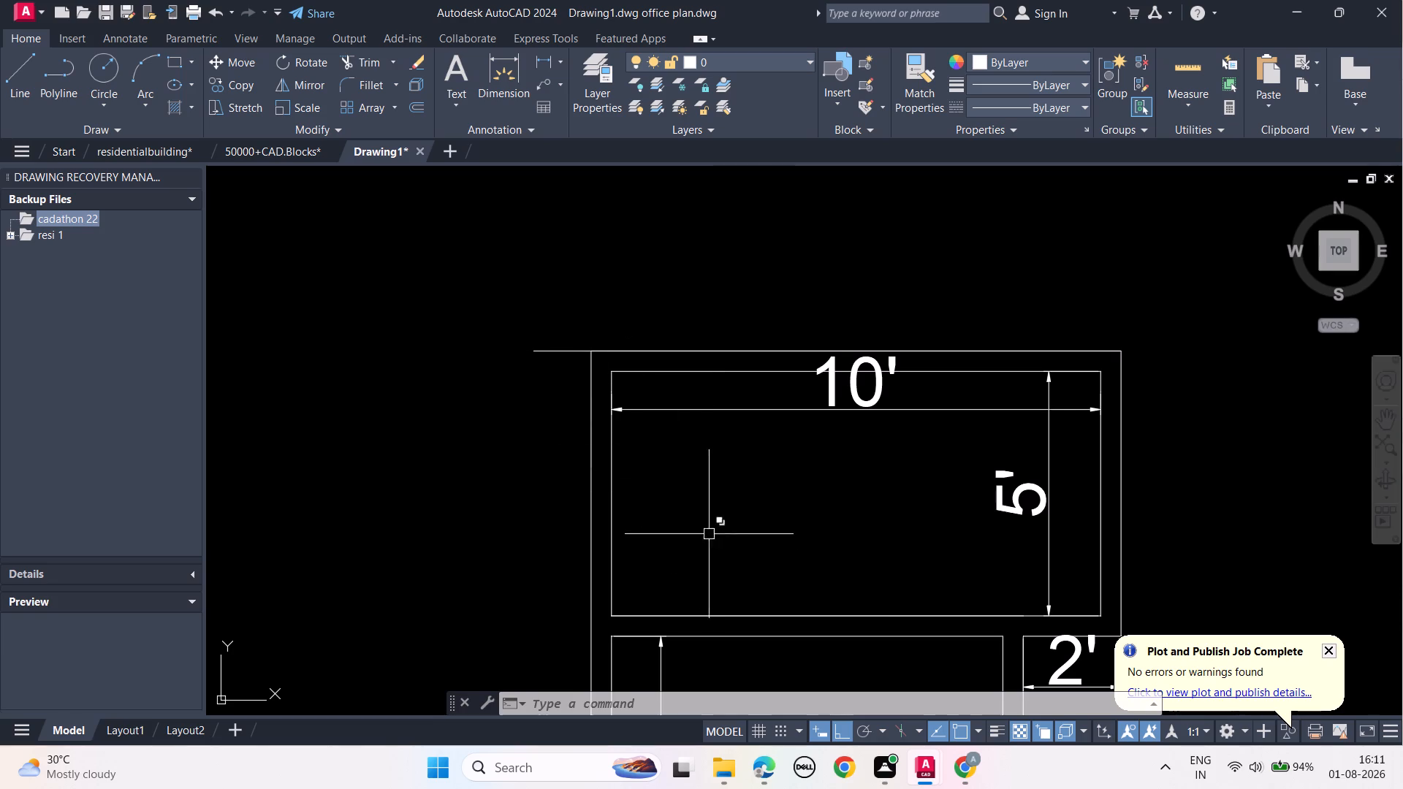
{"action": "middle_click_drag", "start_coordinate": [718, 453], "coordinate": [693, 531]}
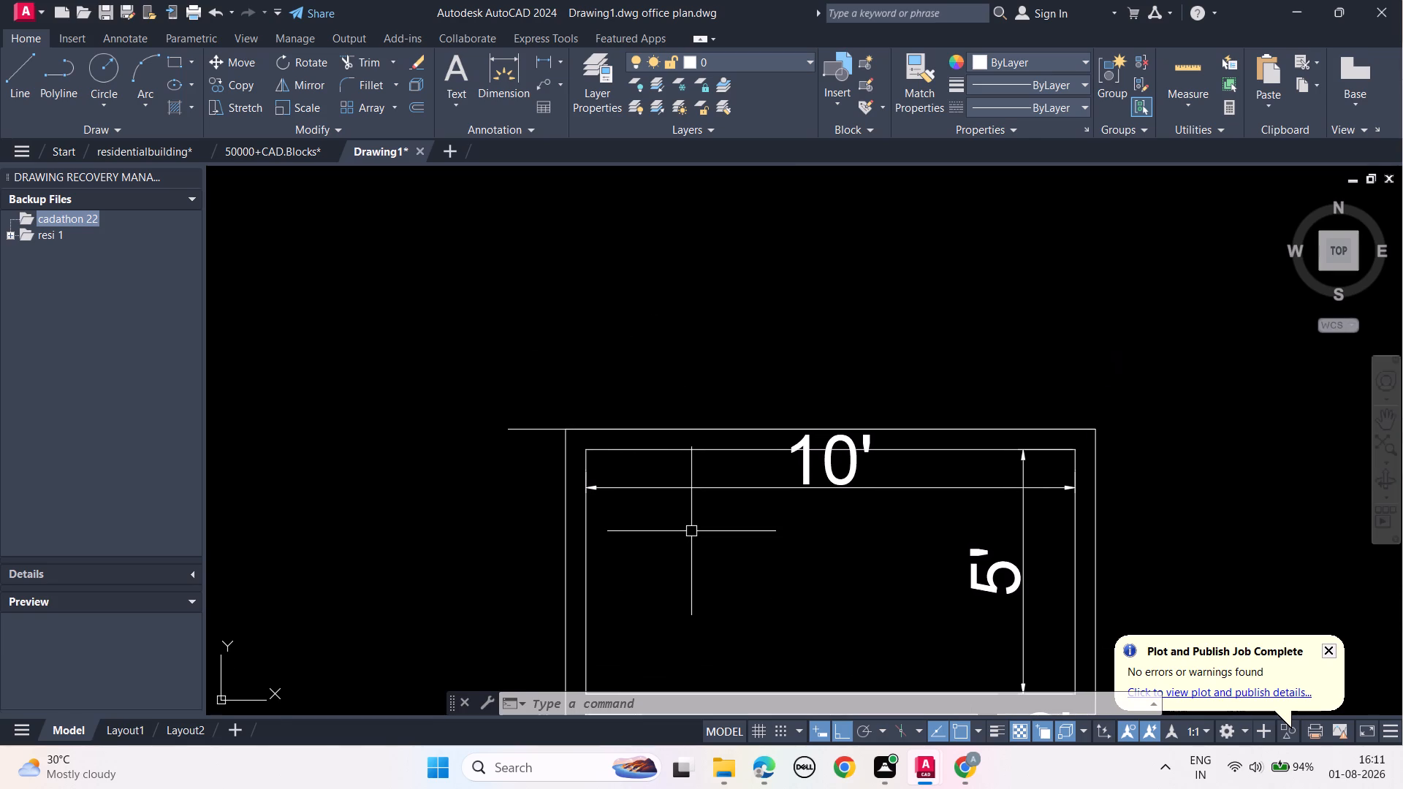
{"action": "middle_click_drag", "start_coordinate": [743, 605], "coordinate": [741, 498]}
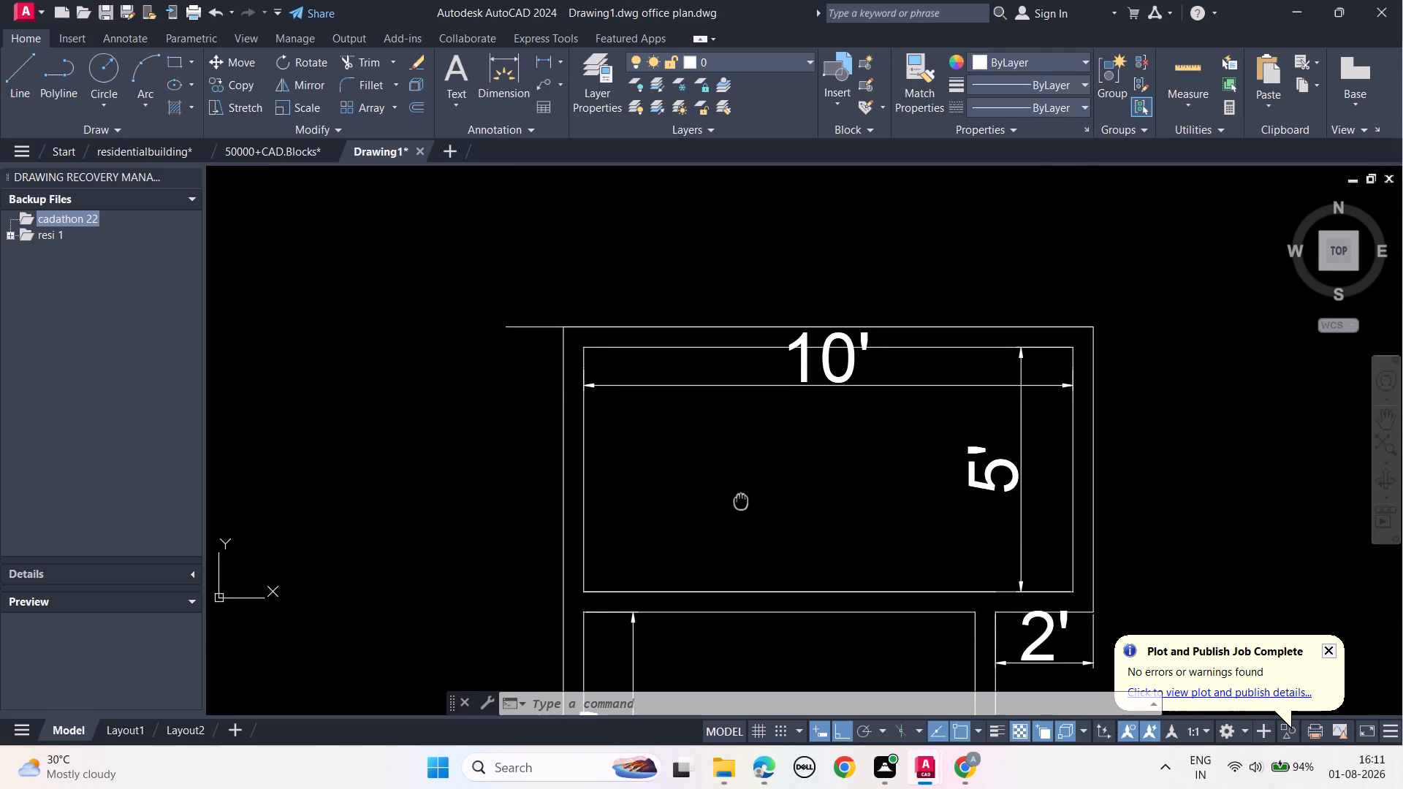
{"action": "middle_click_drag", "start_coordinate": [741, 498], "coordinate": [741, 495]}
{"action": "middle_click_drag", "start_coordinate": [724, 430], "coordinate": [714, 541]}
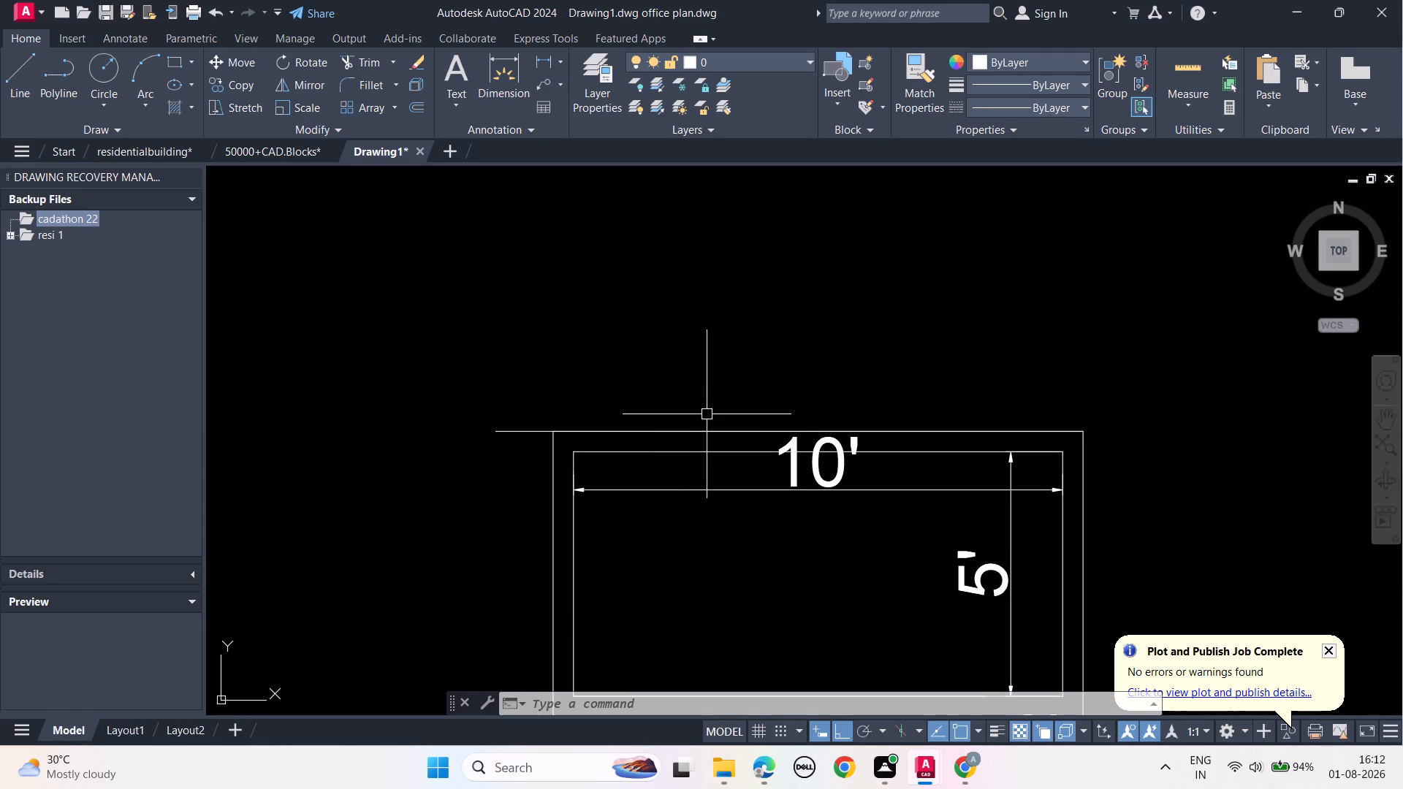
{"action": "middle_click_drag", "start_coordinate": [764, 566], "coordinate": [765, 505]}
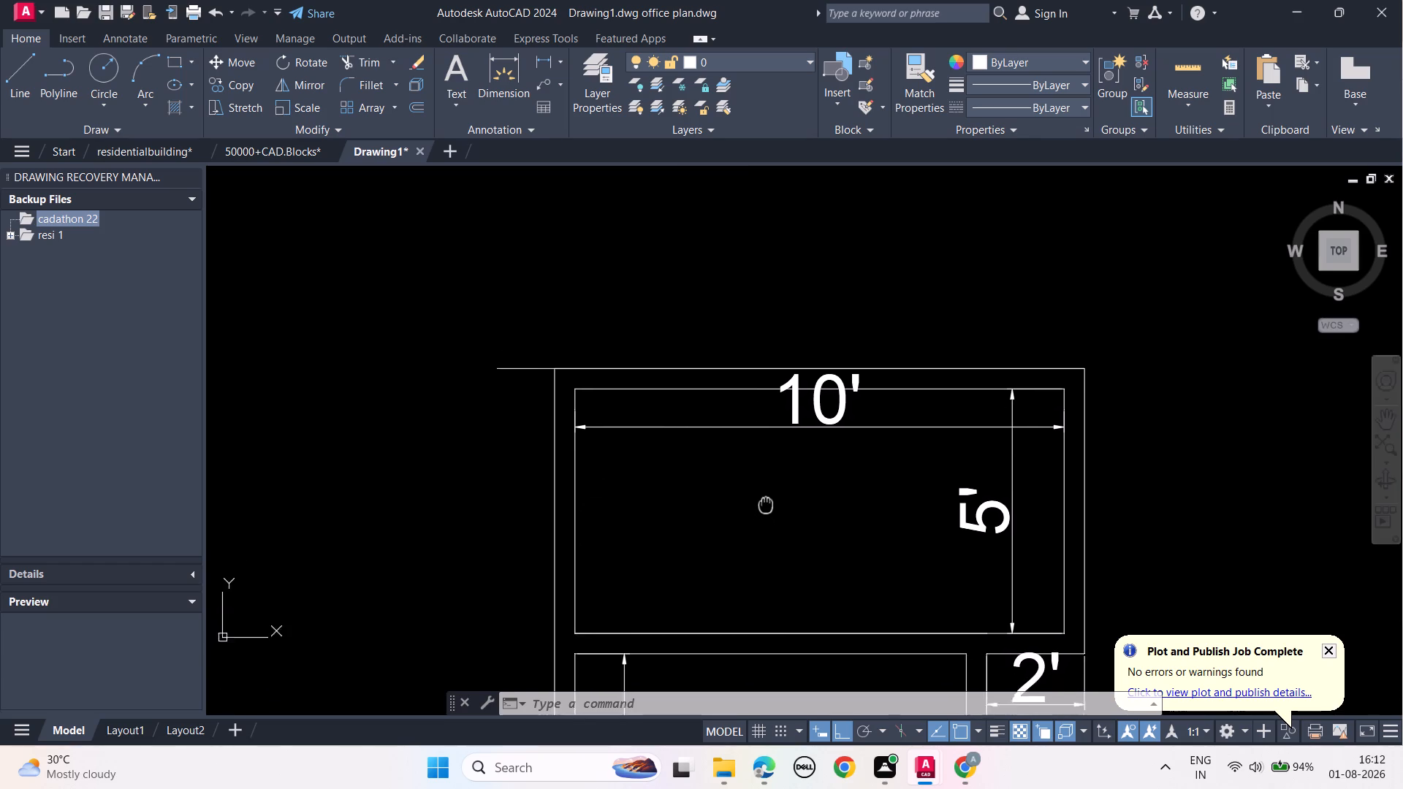
Stretch the 10' room's inner top wall line leftward past the outer left wall and beyond the 12' line's end.
{"action": "middle_click_drag", "start_coordinate": [765, 505], "coordinate": [750, 552]}
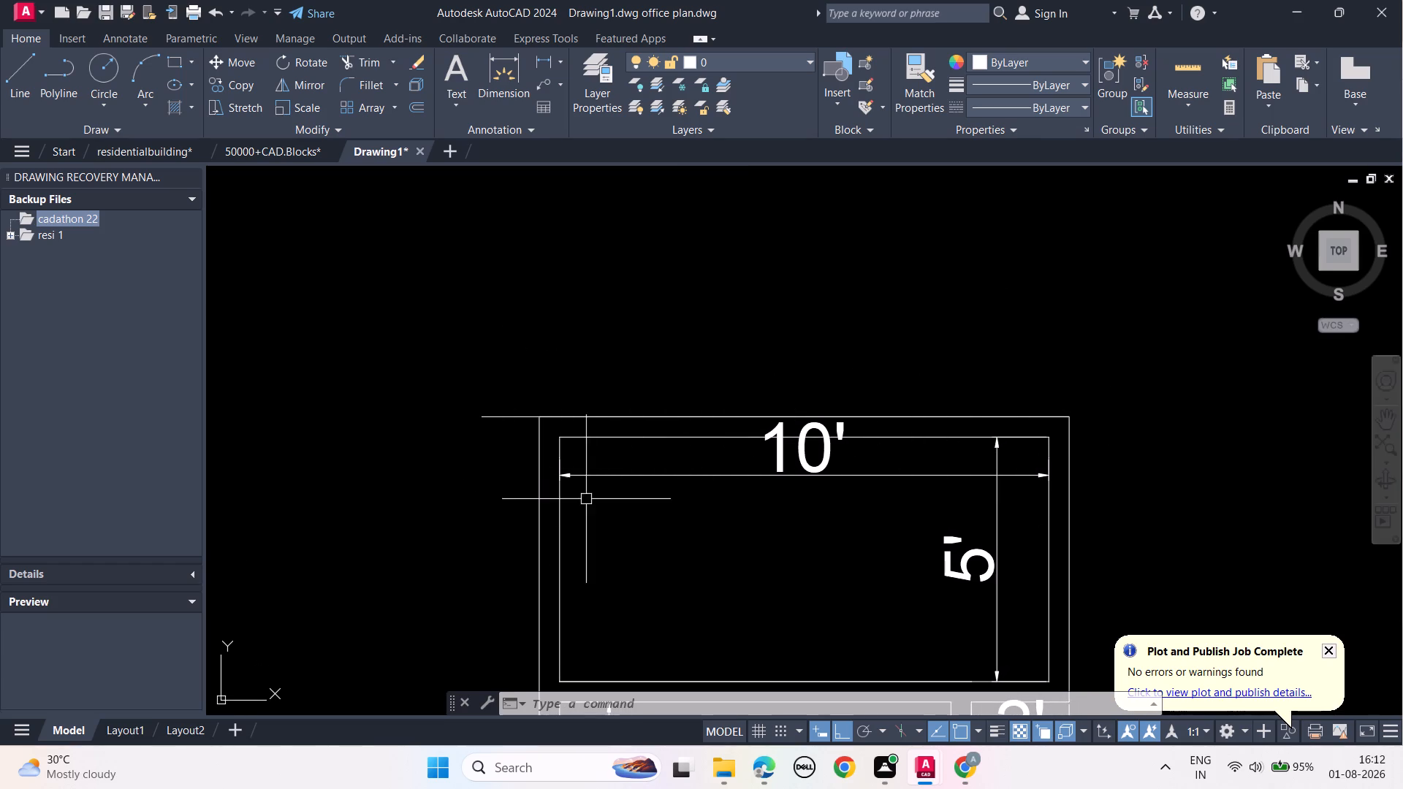
{"action": "middle_click_drag", "start_coordinate": [626, 506], "coordinate": [641, 430]}
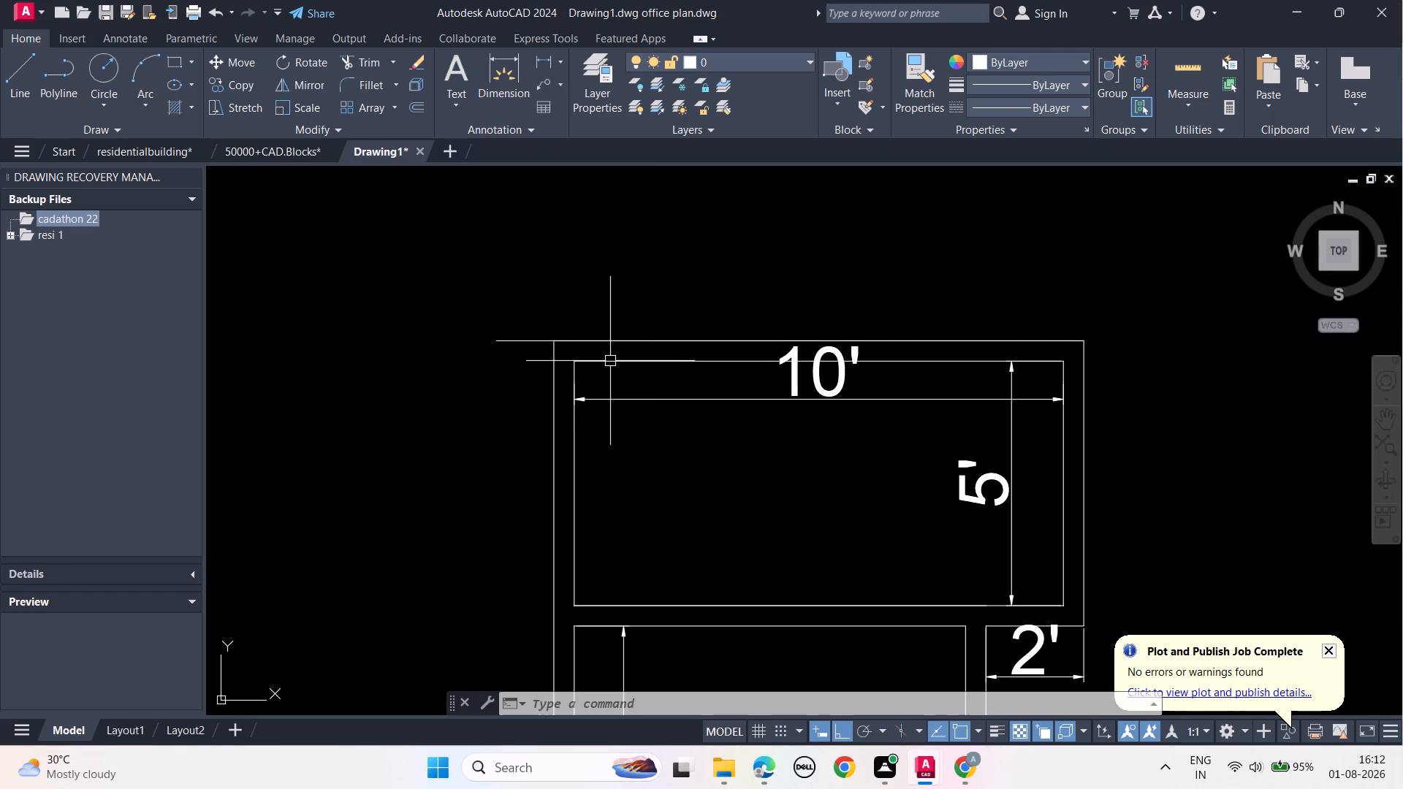
{"action": "left_click", "coordinate": [612, 360]}
{"action": "left_click", "coordinate": [573, 361]}
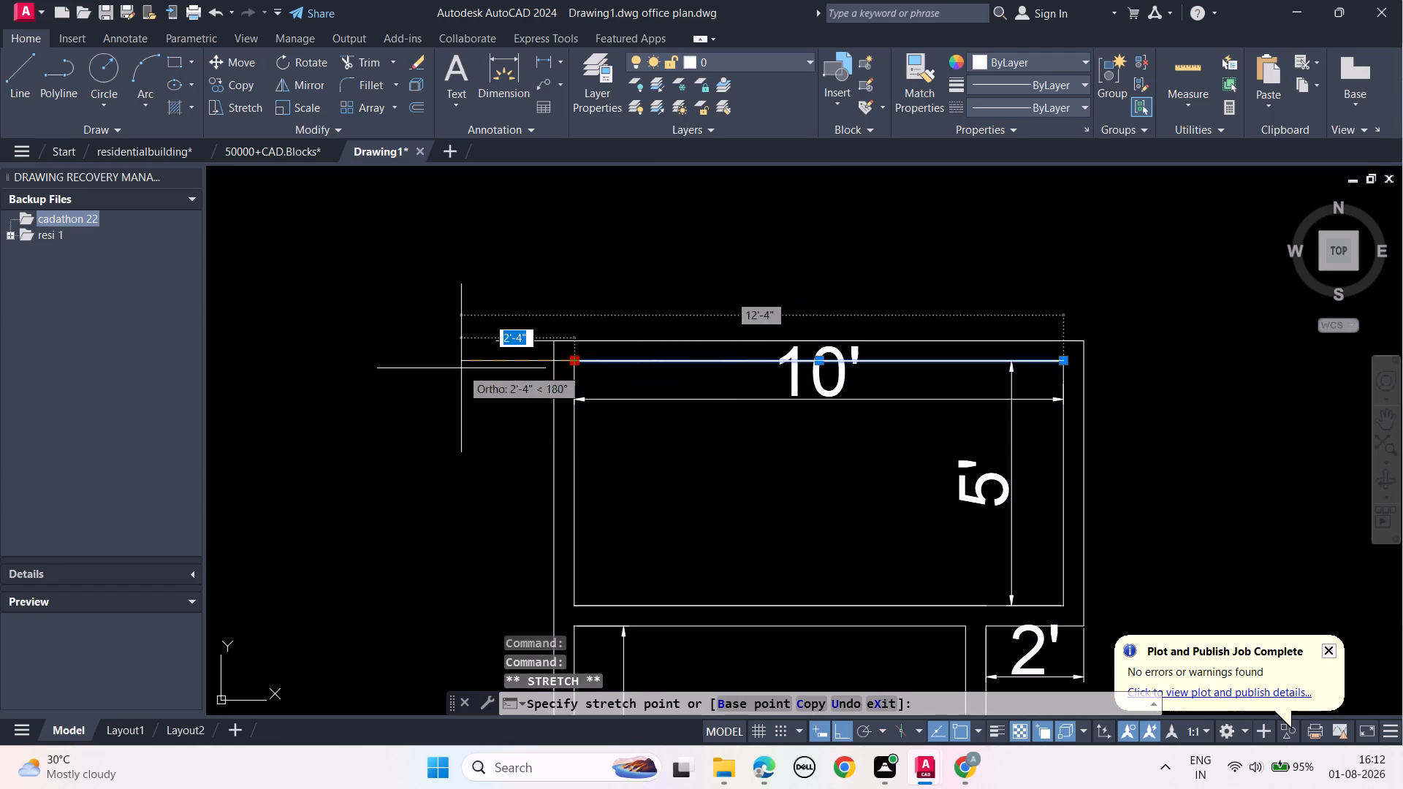
{"action": "left_click", "coordinate": [458, 368]}
{"action": "key", "text": "Escape"}
{"action": "key", "text": "Escape"}
{"action": "key", "text": "Escape"}
{"action": "key", "text": "Escape"}
Cap the top wall's left end with a vertical line down from the 12' line's end, trimming both lines' overshoots.
{"action": "type", "text": "L"}
{"action": "key", "text": "space"}
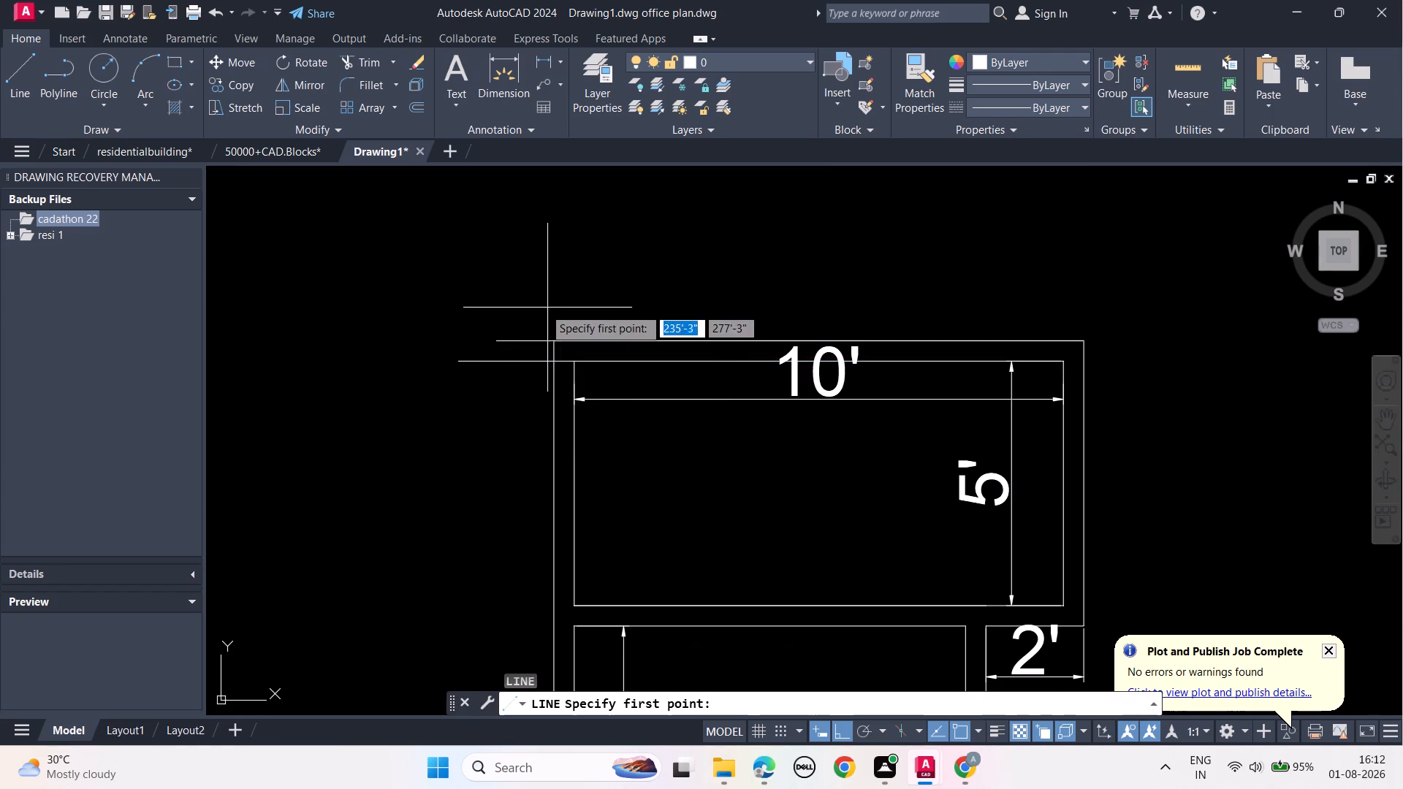
{"action": "left_click_drag", "start_coordinate": [500, 340], "coordinate": [504, 354]}
{"action": "left_click", "coordinate": [501, 445]}
{"action": "key", "text": "Escape"}
{"action": "key", "text": "Escape"}
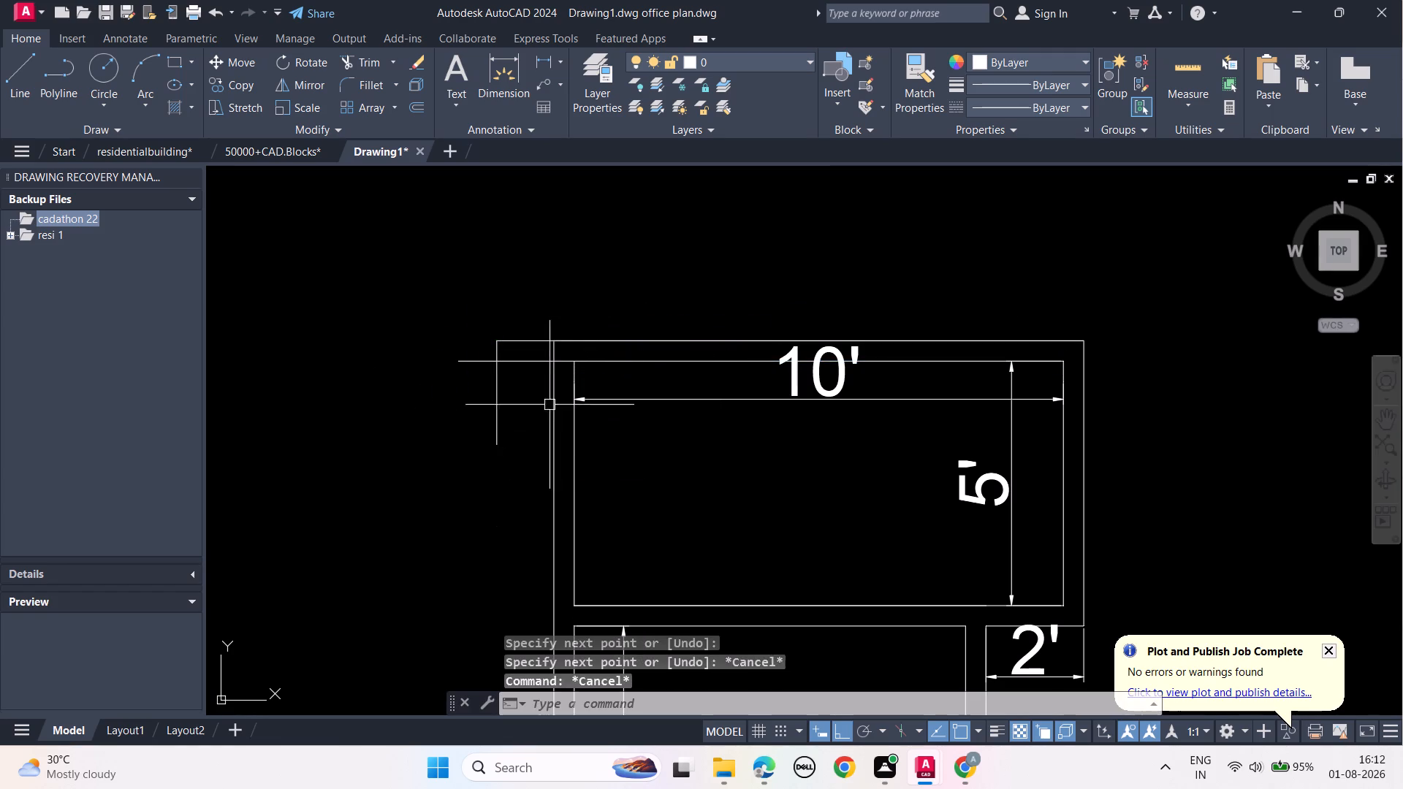
{"action": "key", "text": "Escape"}
{"action": "key", "text": "Escape"}
{"action": "type", "text": "TR"}
{"action": "key", "text": "space"}
{"action": "left_click_drag", "start_coordinate": [494, 422], "coordinate": [494, 414]}
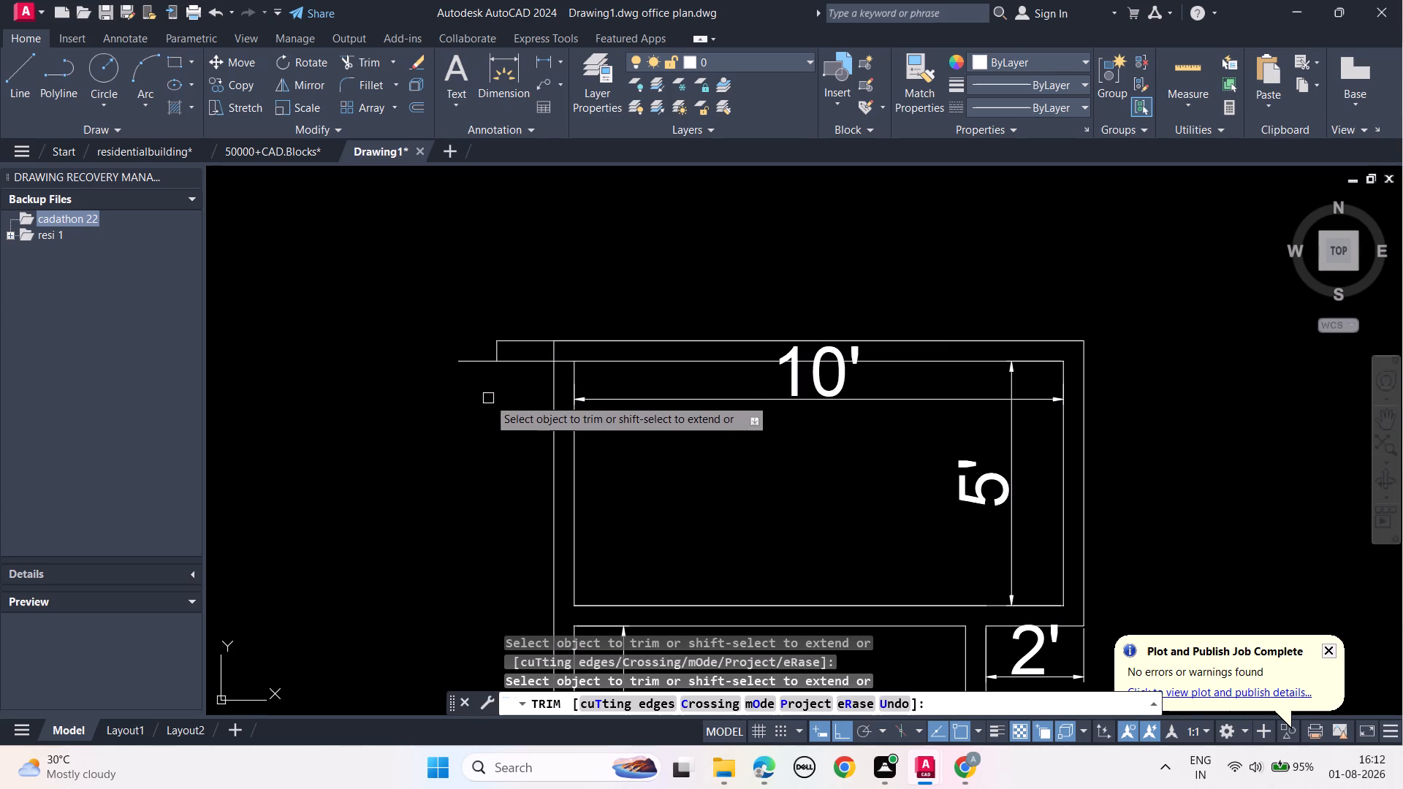
{"action": "left_click", "coordinate": [477, 365]}
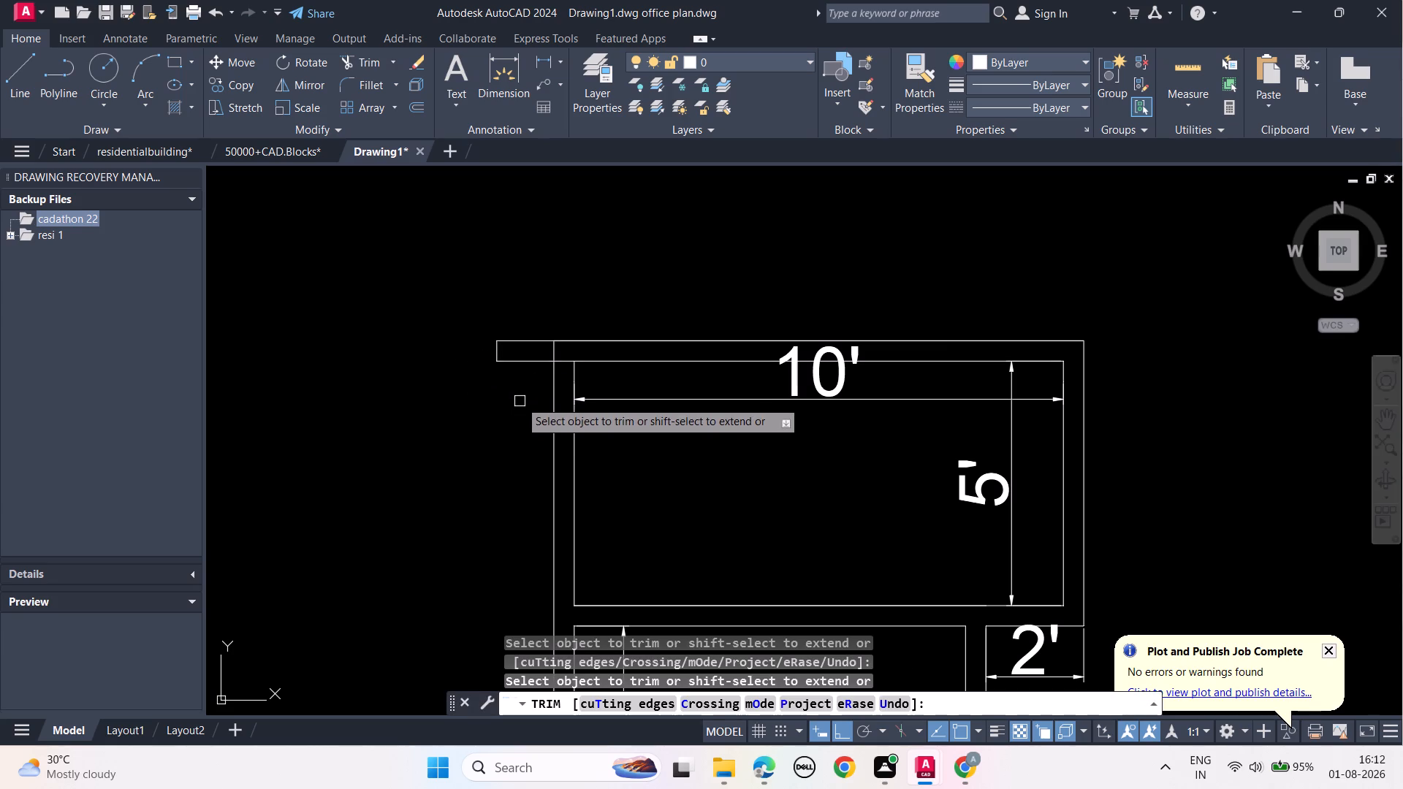
Open the junction of the left and top walls by trimming the line segments that cross inside it.
{"action": "scroll", "coordinate": [520, 400], "scroll_direction": "up", "scroll_amount": 1}
{"action": "scroll", "coordinate": [520, 400], "scroll_direction": "down", "scroll_amount": 1}
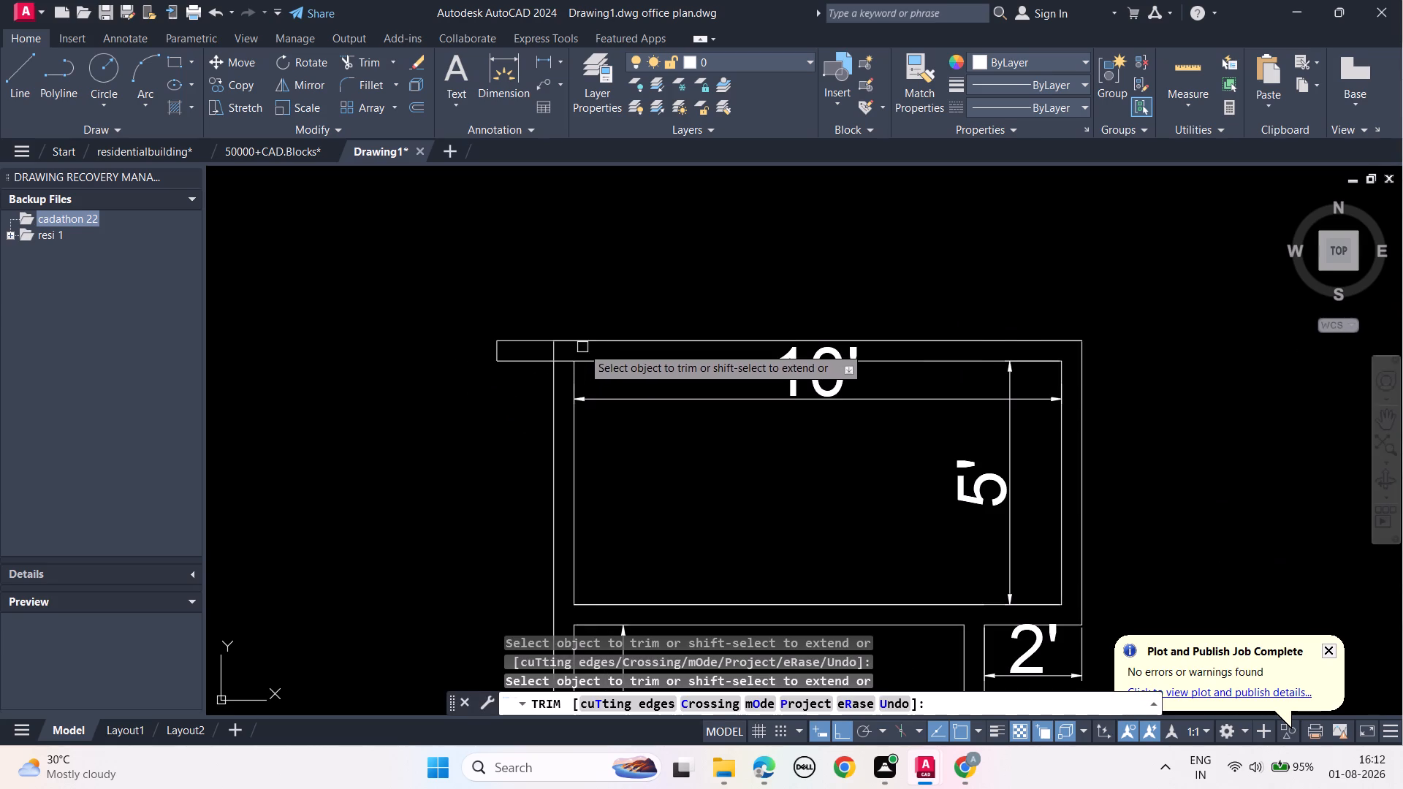
{"action": "scroll", "coordinate": [582, 346], "scroll_direction": "up", "scroll_amount": 2}
{"action": "left_click", "coordinate": [536, 386]}
{"action": "left_click", "coordinate": [510, 366]}
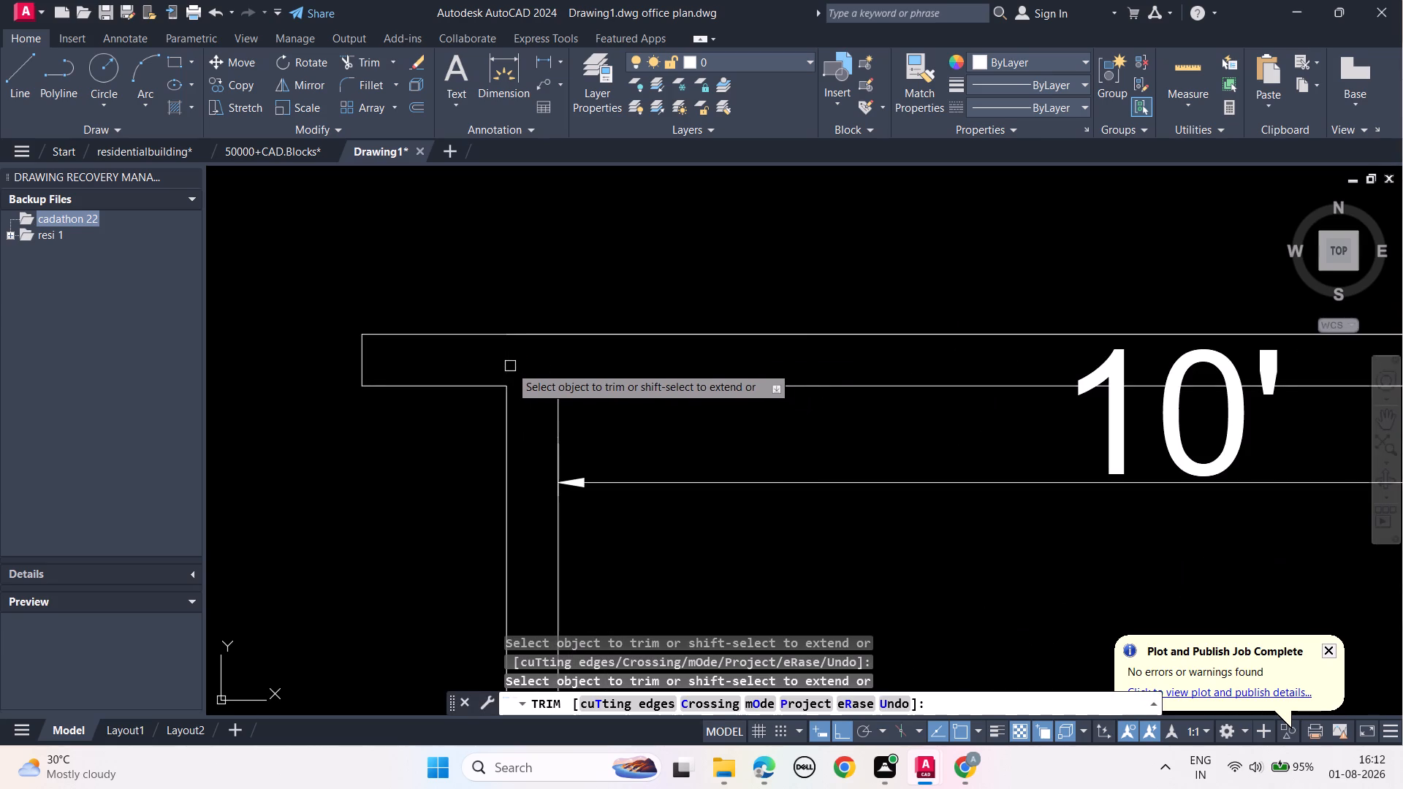
{"action": "key", "text": "Escape"}
{"action": "key", "text": "Escape"}
{"action": "key", "text": "Escape"}
{"action": "key", "text": "Escape"}
Delete the shorter duplicate line lying under the 12' outer top wall line.
{"action": "scroll", "coordinate": [504, 353], "scroll_direction": "down", "scroll_amount": 3}
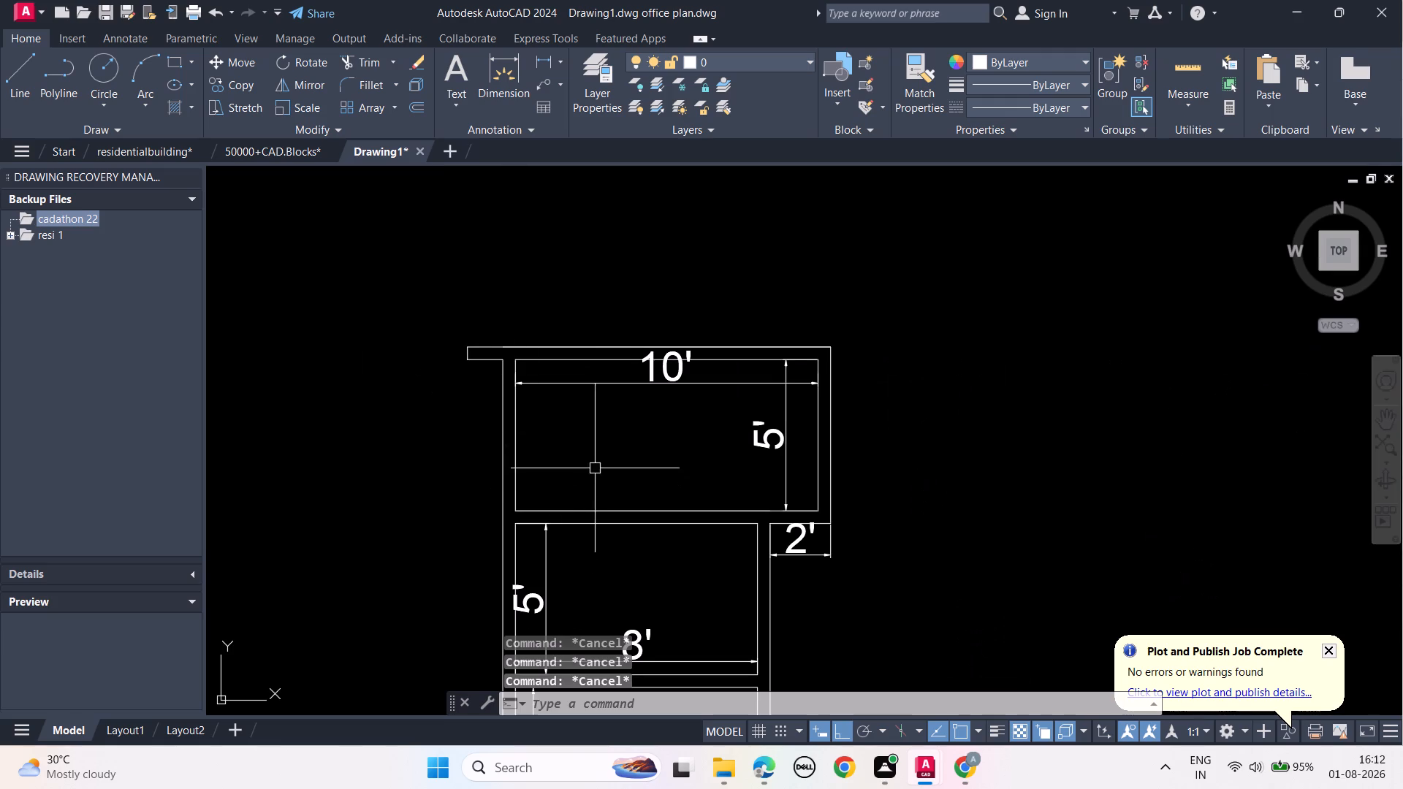
{"action": "middle_click_drag", "start_coordinate": [596, 467], "coordinate": [606, 528]}
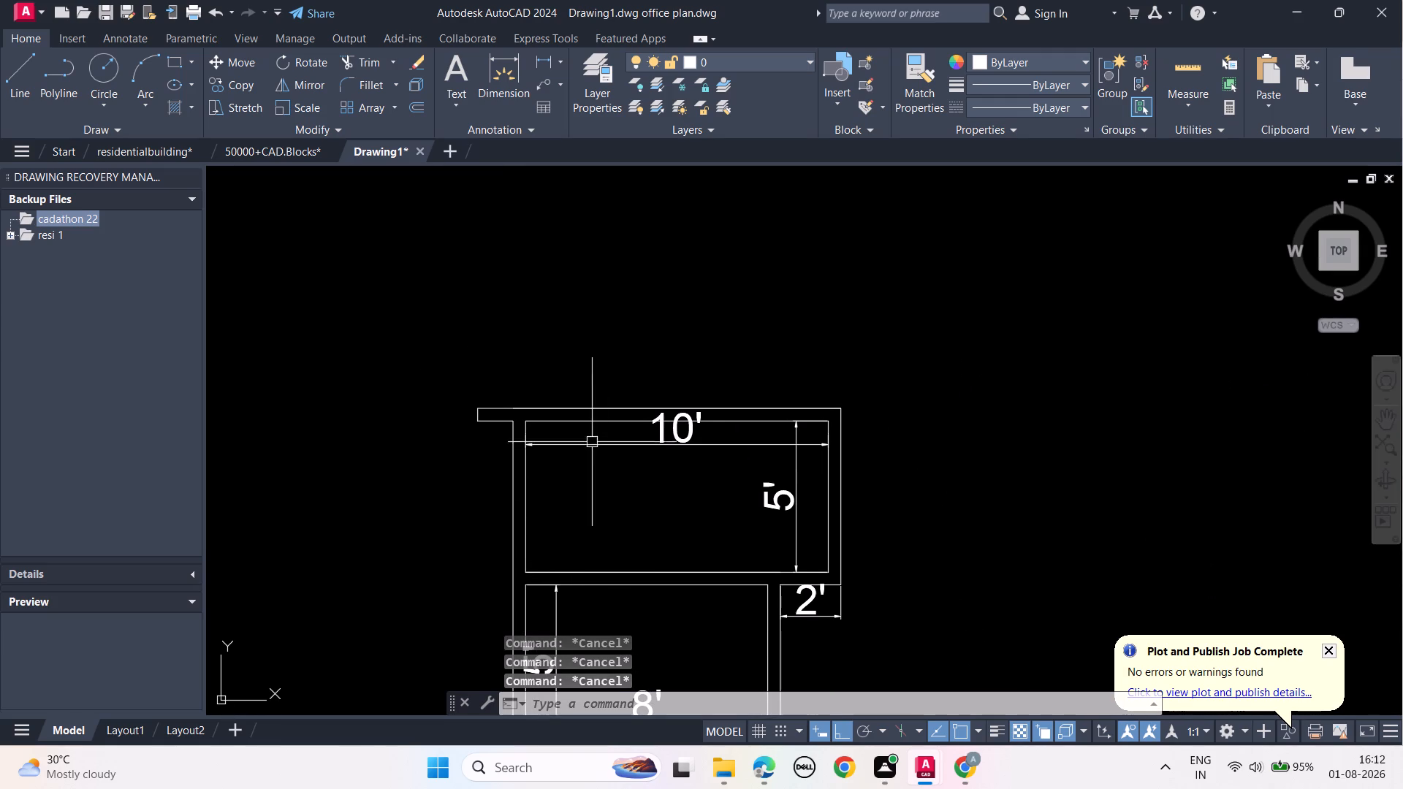
{"action": "left_click", "coordinate": [560, 408]}
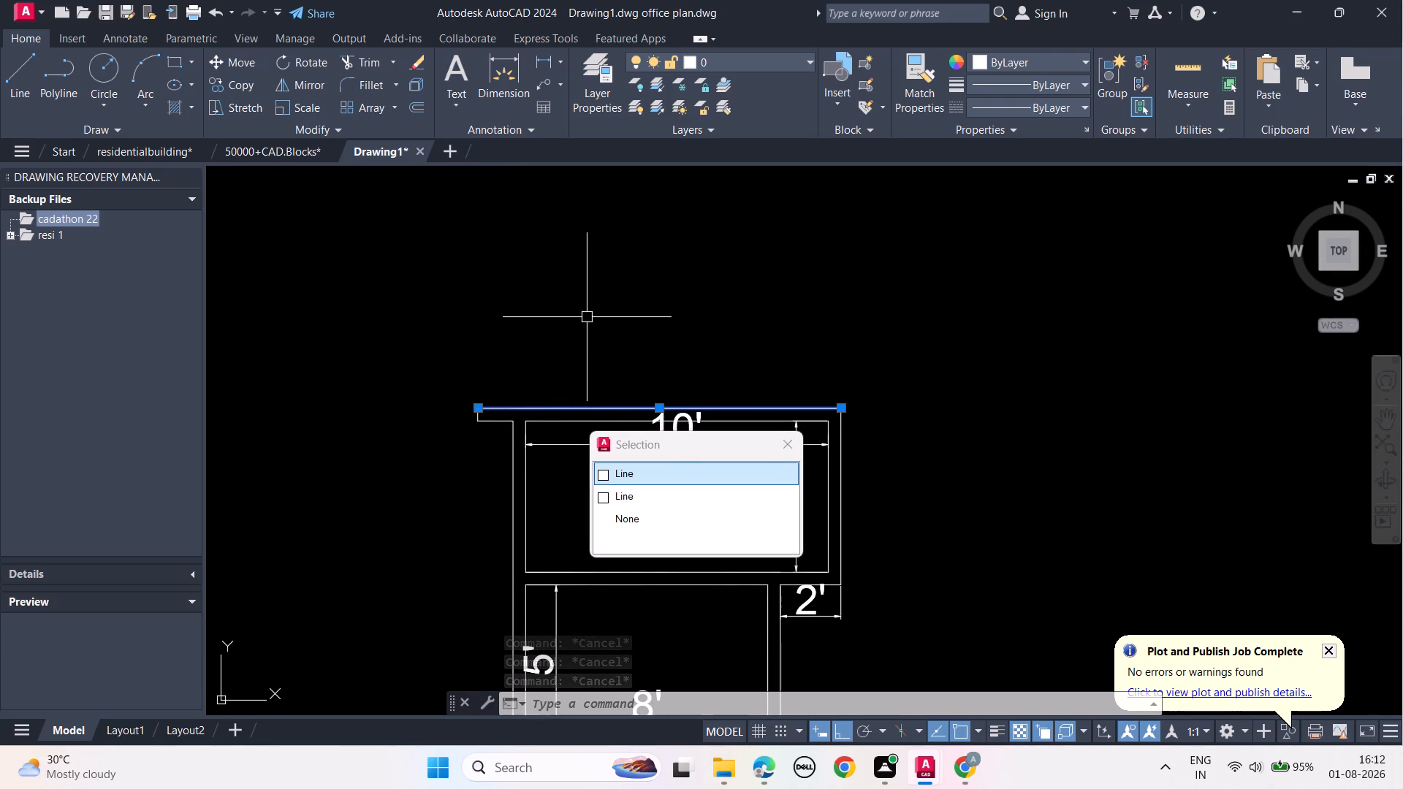
{"action": "key", "text": "Escape"}
{"action": "scroll", "coordinate": [560, 393], "scroll_direction": "up", "scroll_amount": 2}
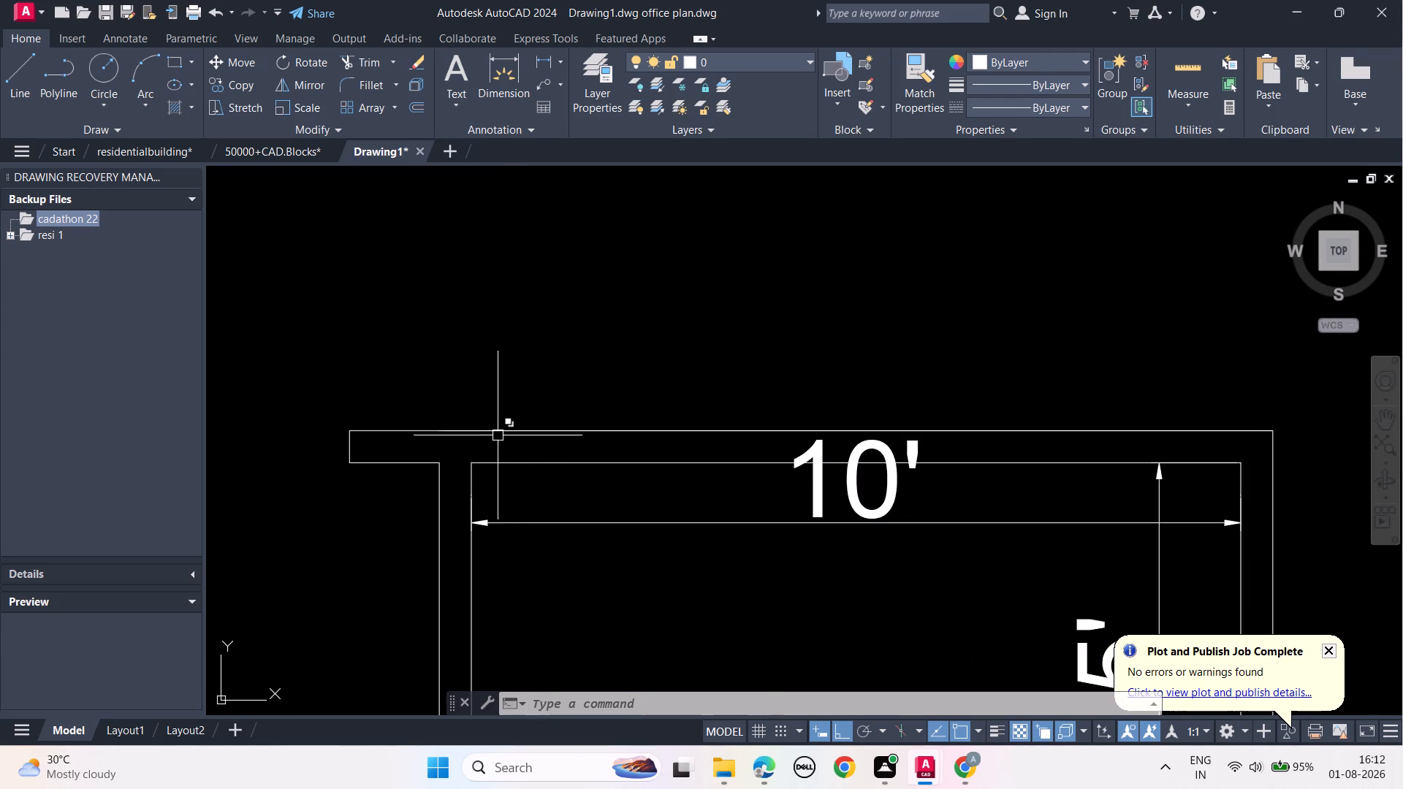
{"action": "left_click", "coordinate": [525, 432]}
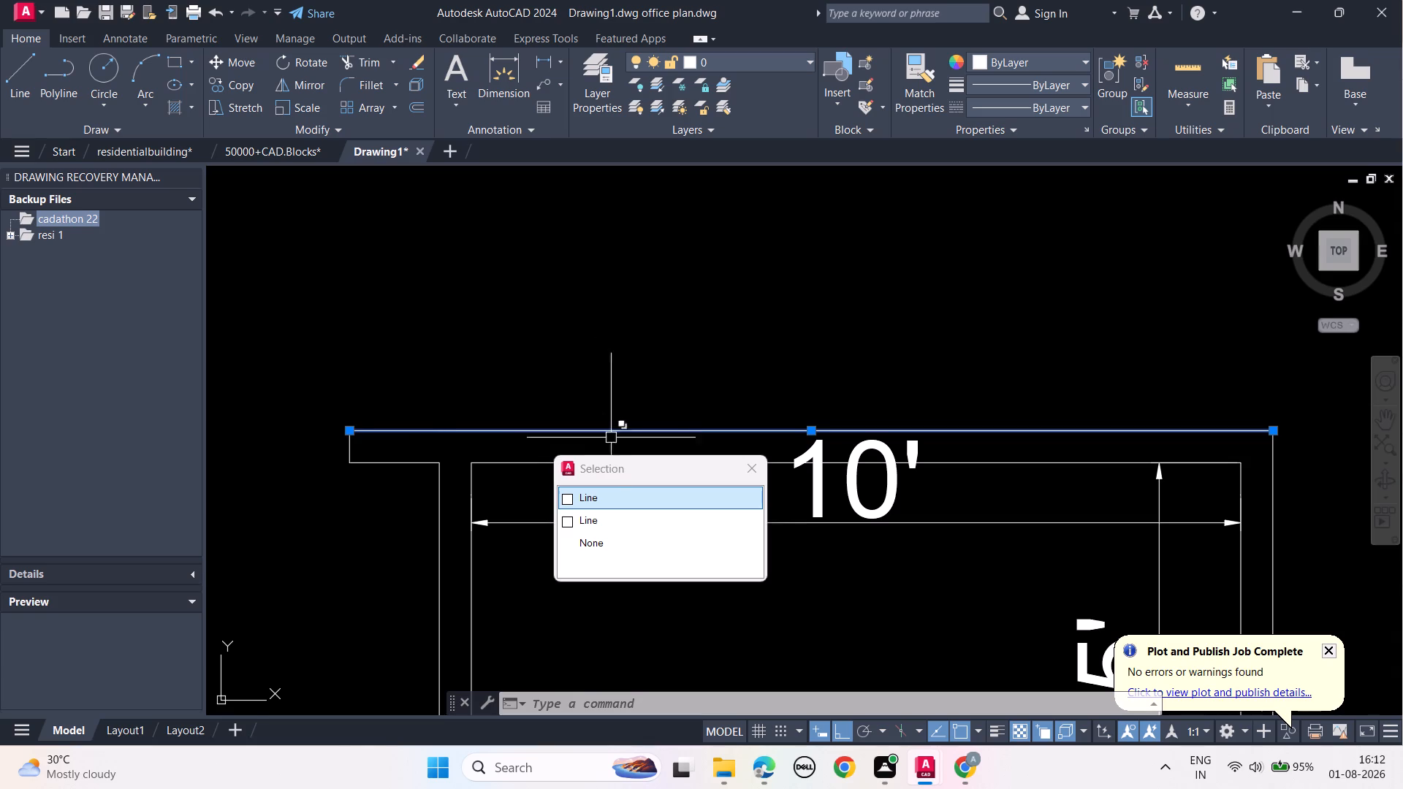
{"action": "left_click", "coordinate": [598, 516]}
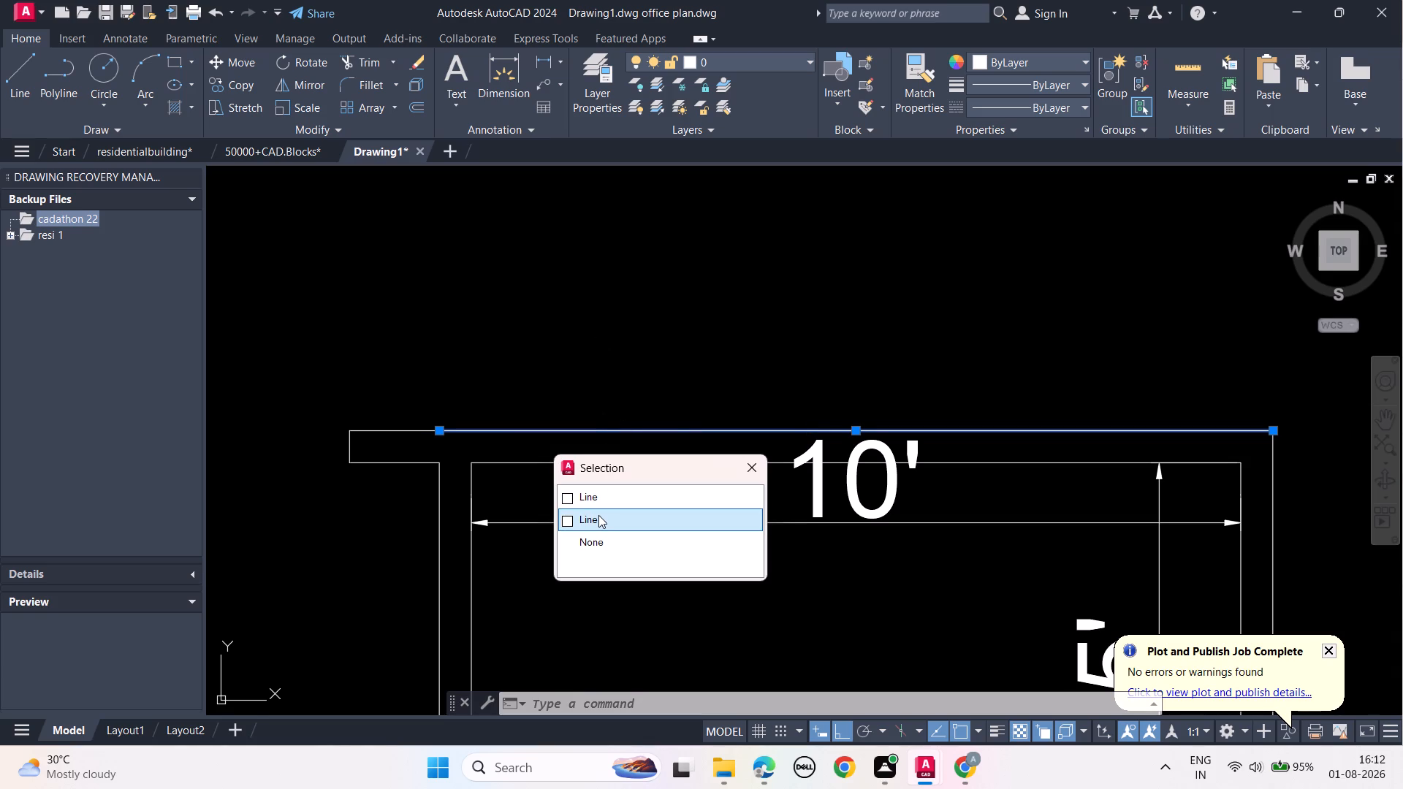
{"action": "key", "text": "Delete"}
{"action": "left_click", "coordinate": [602, 514]}
{"action": "key", "text": "Delete"}
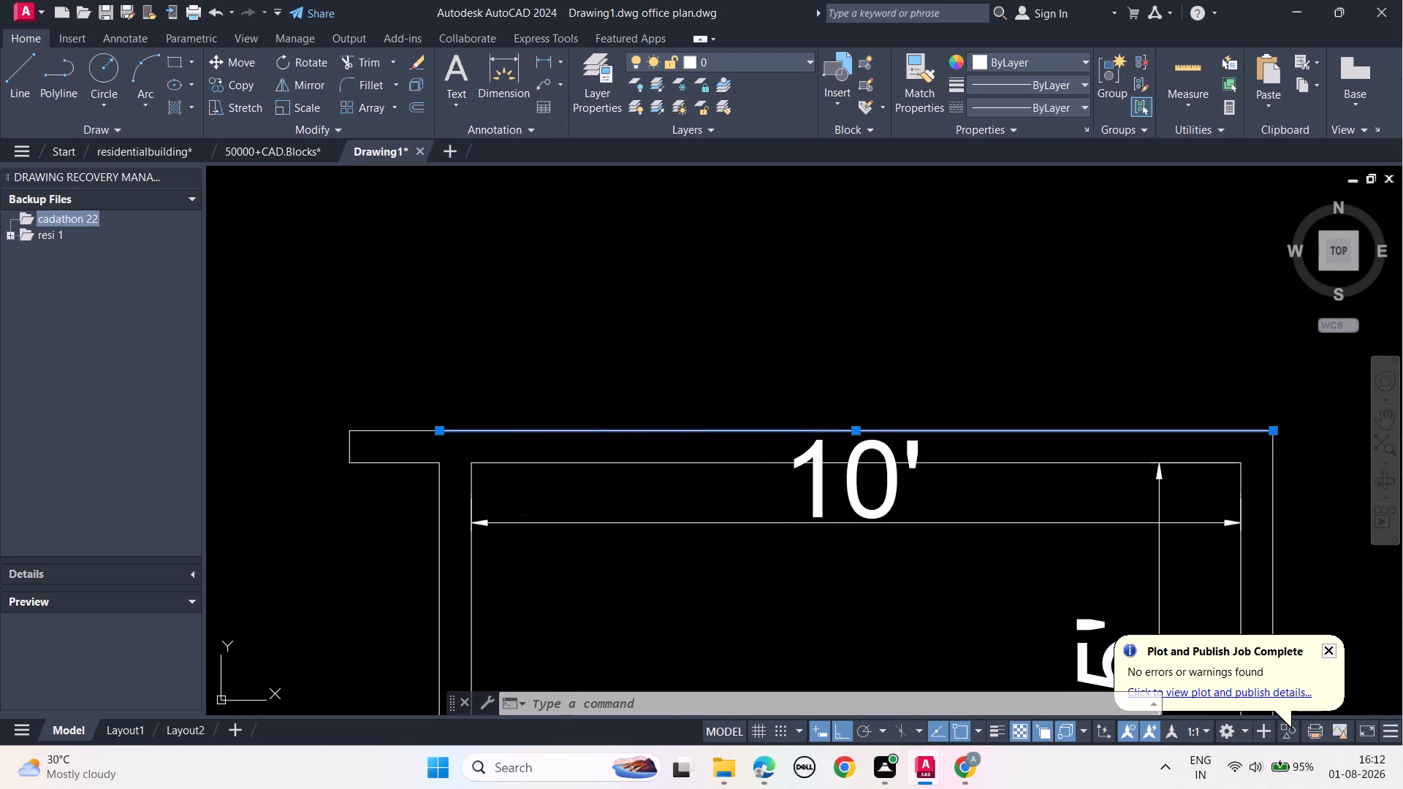
Offset the 12' outer top wall line upward by 10'.
{"action": "left_click", "coordinate": [555, 428]}
{"action": "type", "text": "OFF"}
{"action": "left_click", "coordinate": [606, 463]}
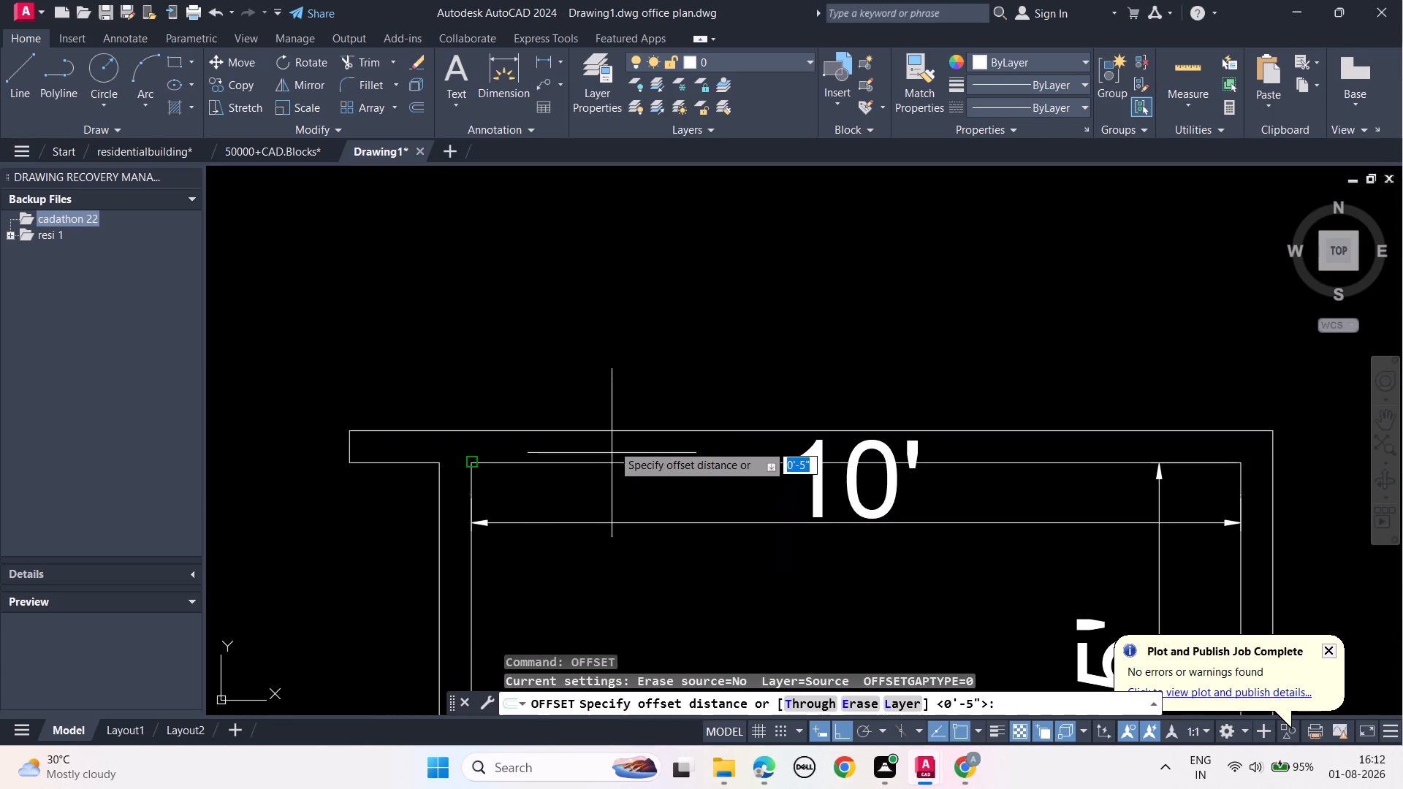
{"action": "middle_click_drag", "start_coordinate": [653, 292], "coordinate": [657, 427]}
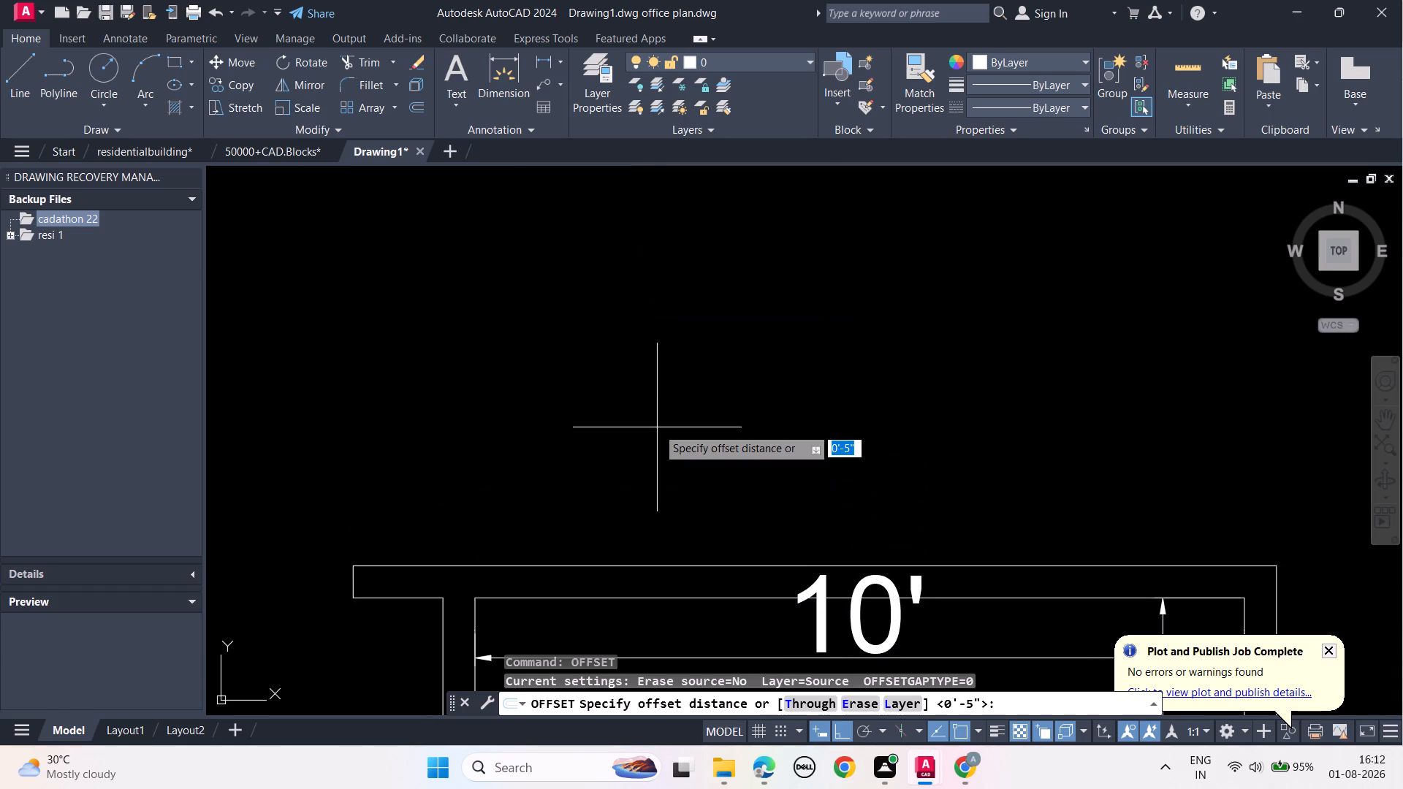
{"action": "type", "text": "10'"}
{"action": "key", "text": "Return"}
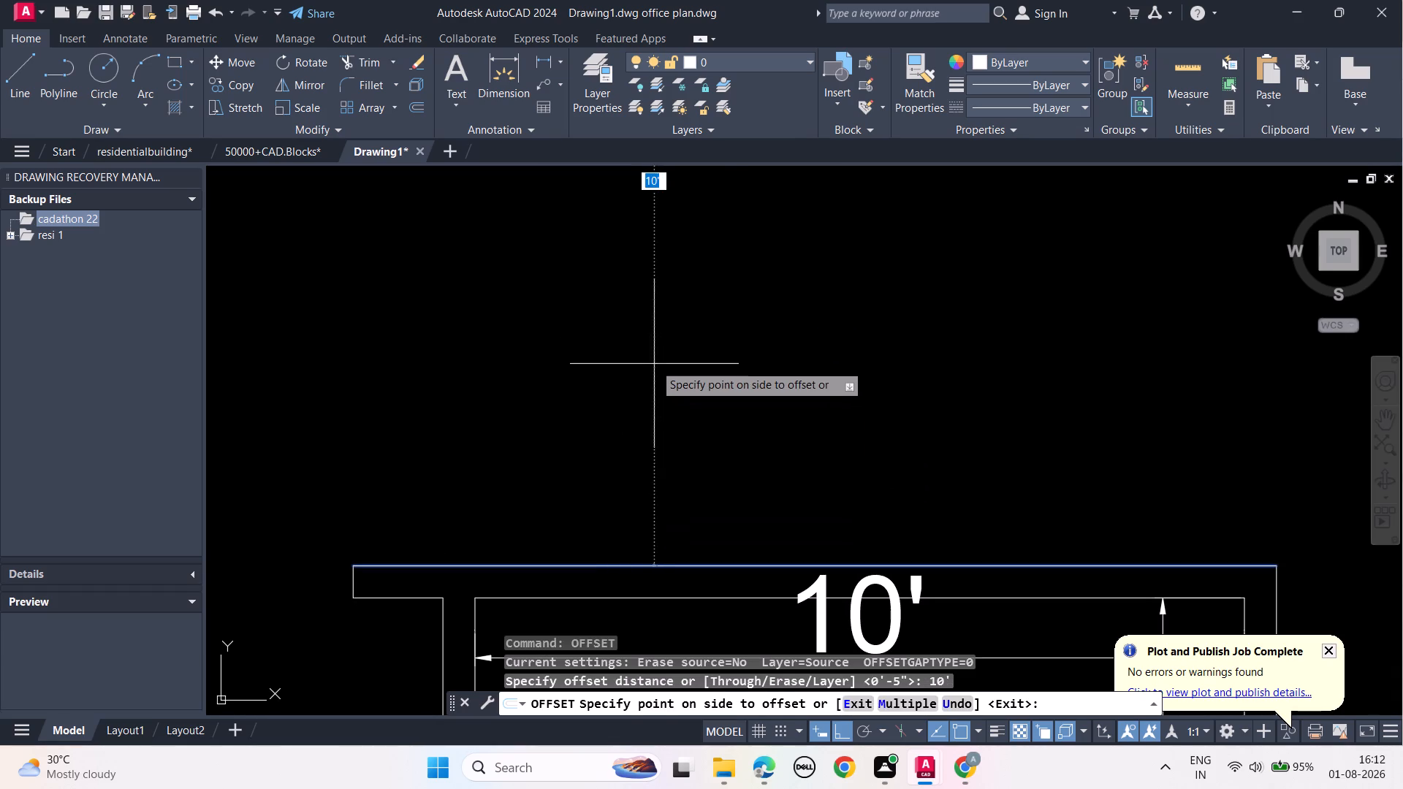
{"action": "scroll", "coordinate": [654, 364], "scroll_direction": "down", "scroll_amount": 4}
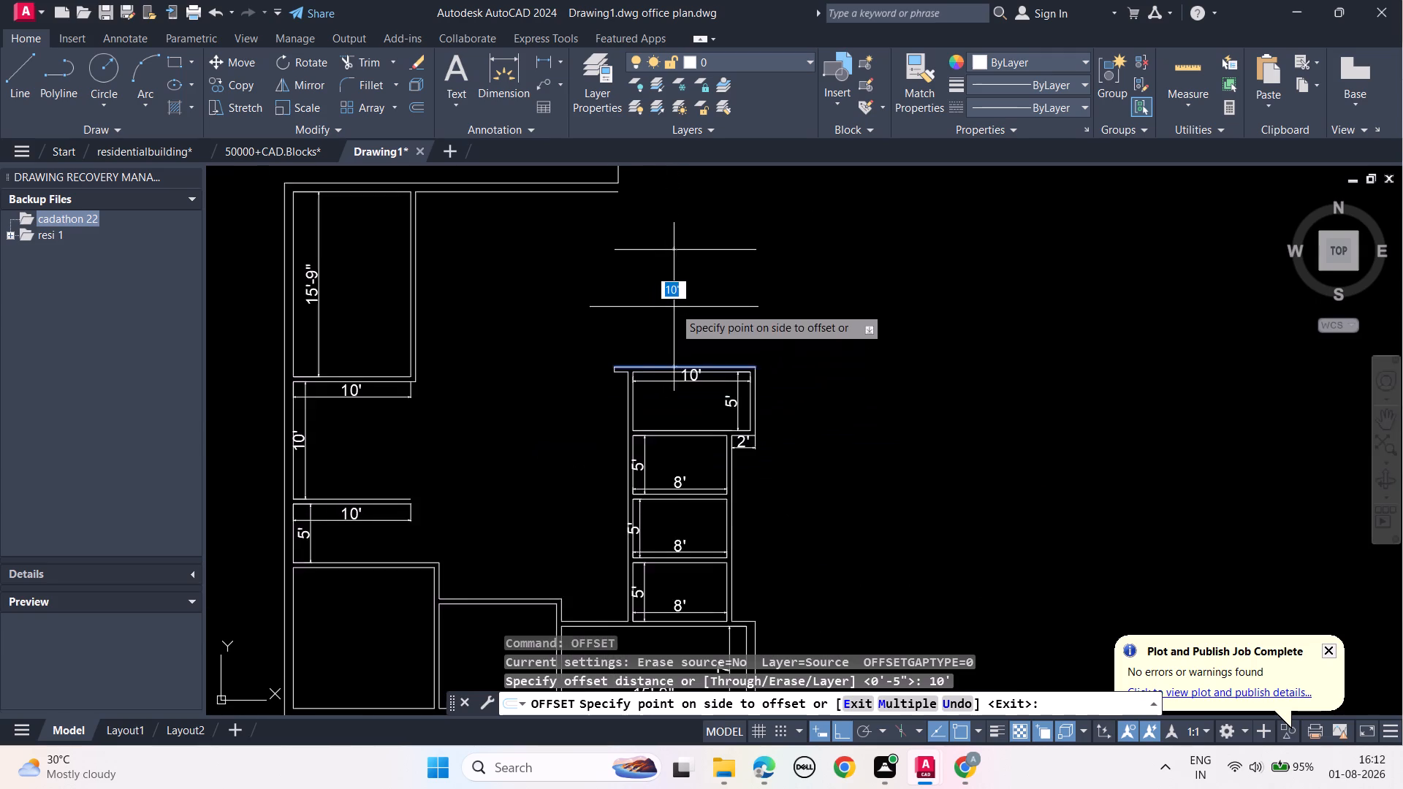
{"action": "middle_click_drag", "start_coordinate": [674, 307], "coordinate": [681, 362]}
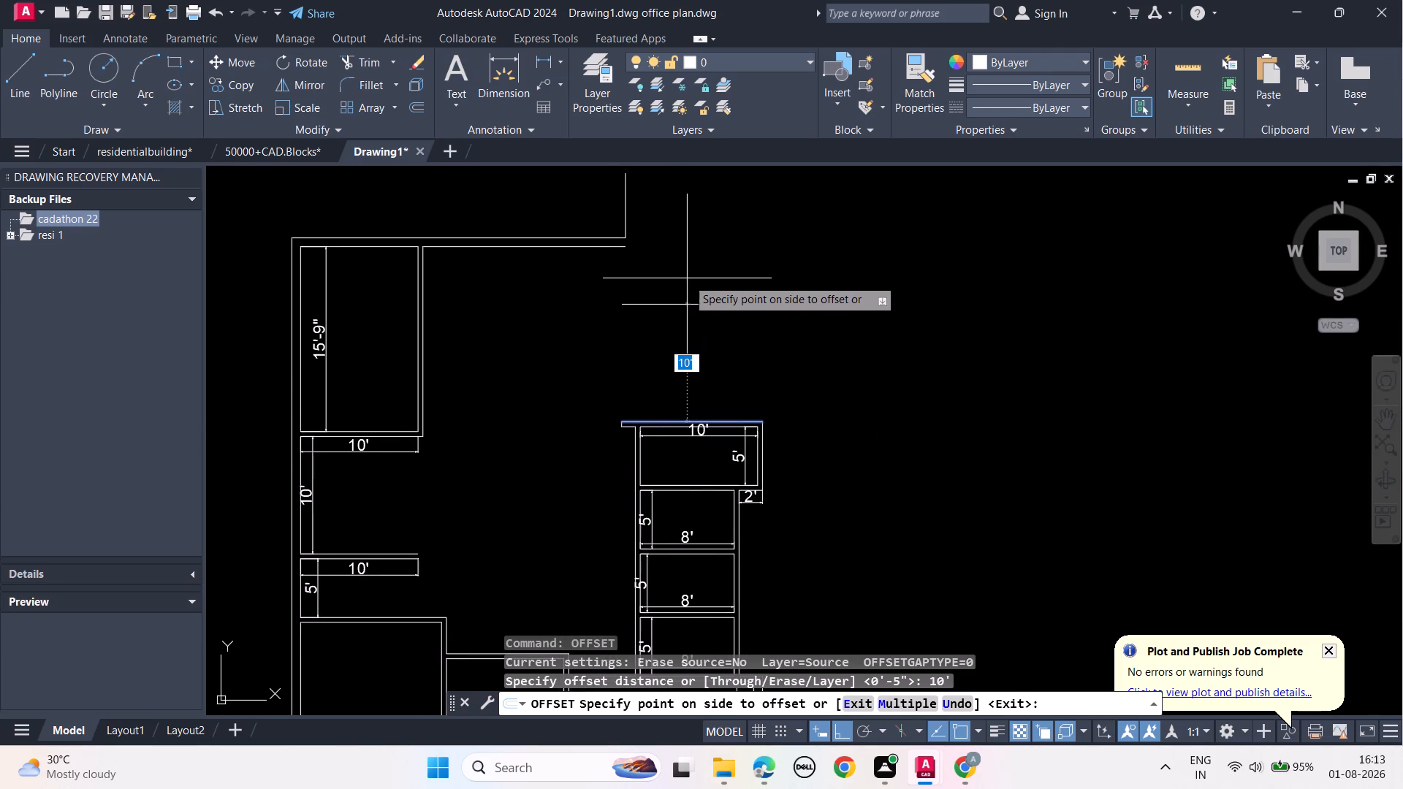
{"action": "left_click", "coordinate": [688, 278]}
{"action": "key", "text": "Escape"}
{"action": "key", "text": "Escape"}
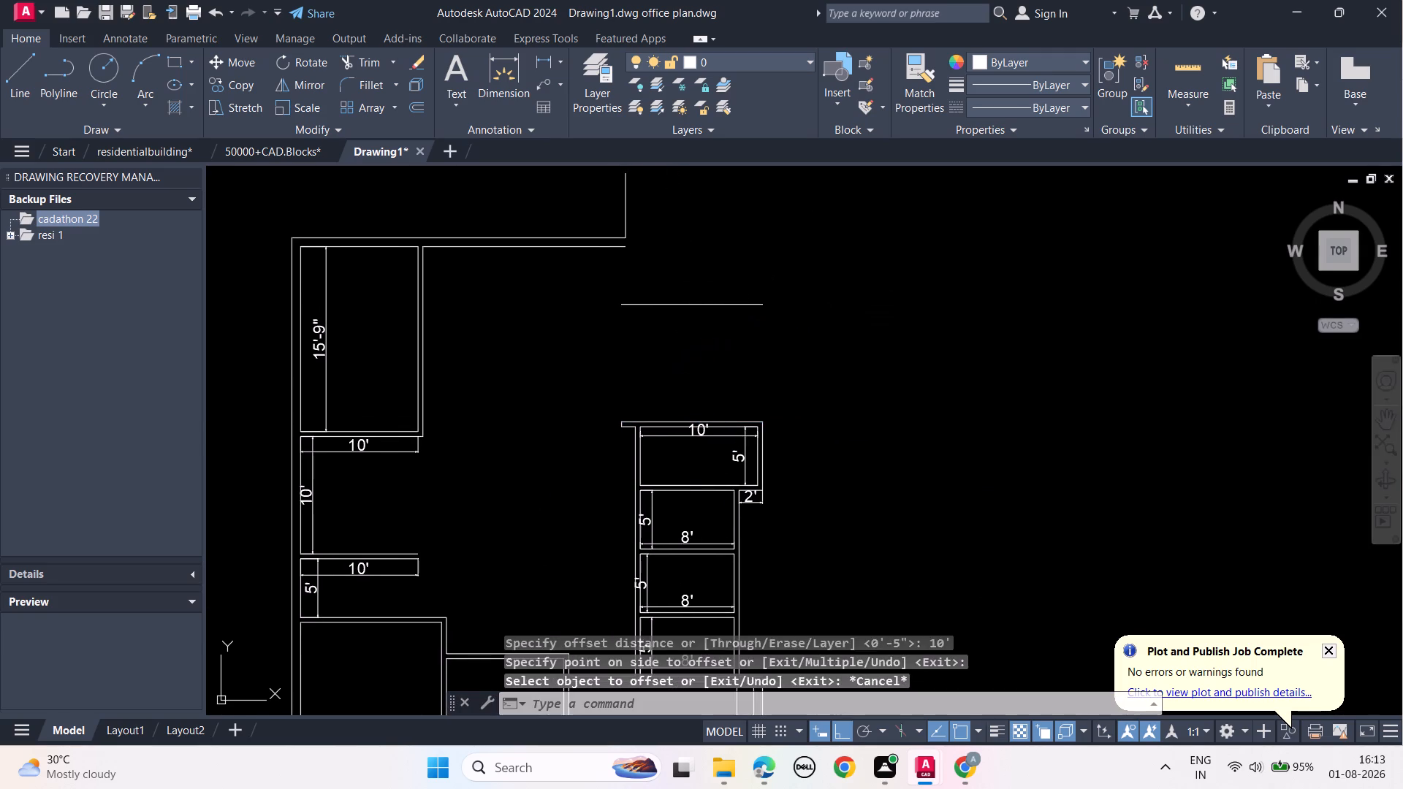
{"action": "key", "text": "Escape"}
{"action": "key", "text": "Escape"}
{"action": "key", "text": "Escape"}
Offset the new upper line 5" upward to form the top wall of the room above.
{"action": "scroll", "coordinate": [698, 365], "scroll_direction": "up", "scroll_amount": 2}
{"action": "middle_click_drag", "start_coordinate": [698, 361], "coordinate": [698, 508]}
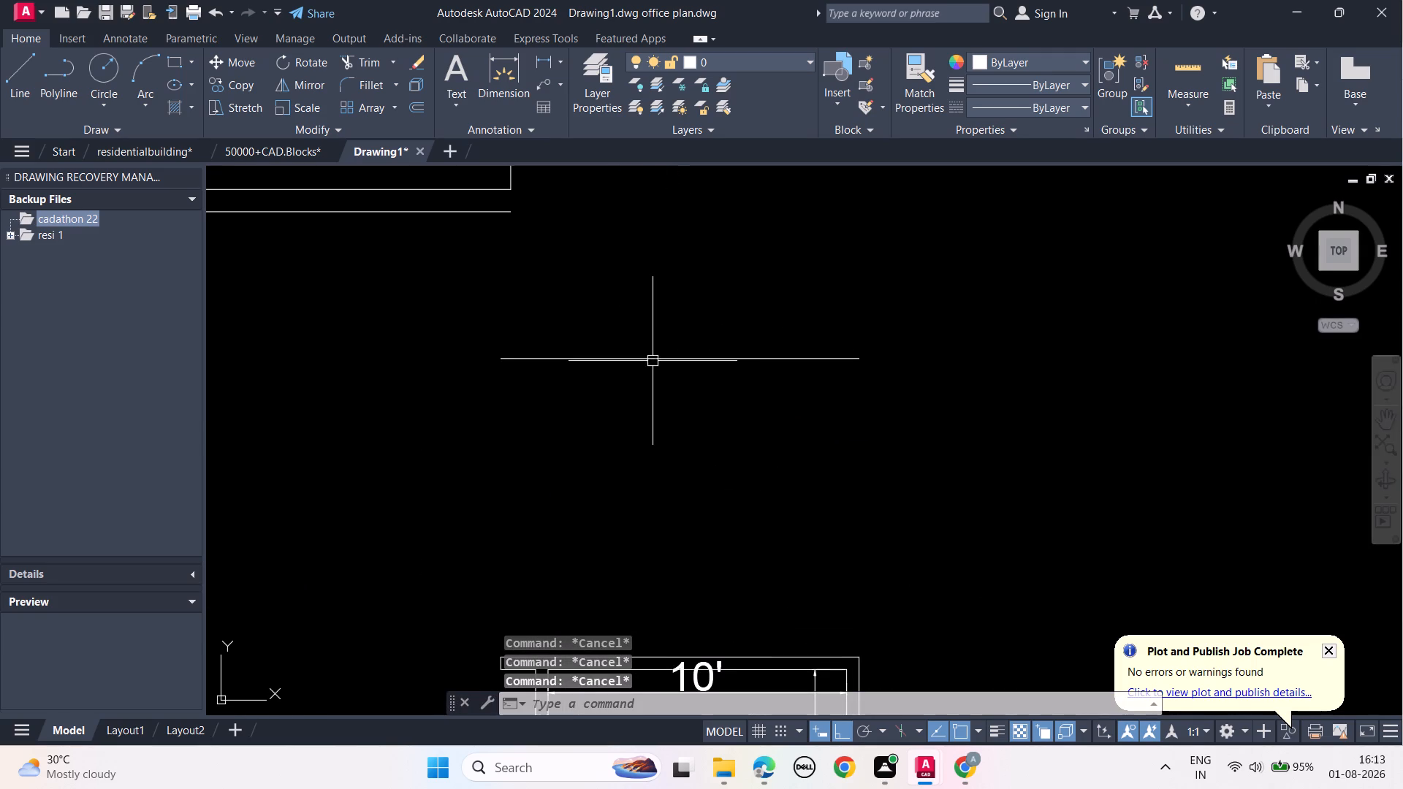
{"action": "left_click", "coordinate": [653, 362]}
{"action": "type", "text": "OFF"}
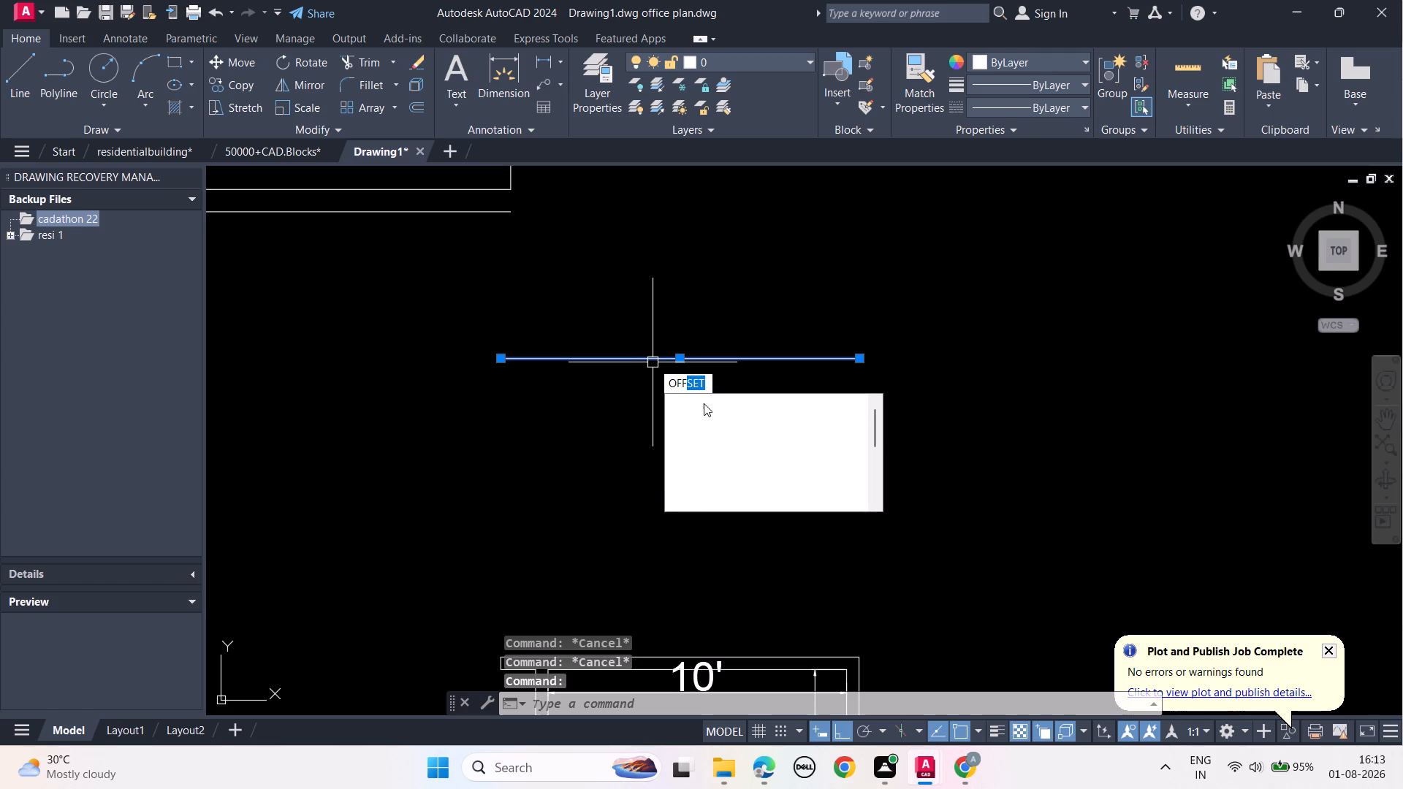
{"action": "left_click", "coordinate": [713, 394]}
{"action": "type", "text": "5\""}
{"action": "key", "text": "Return"}
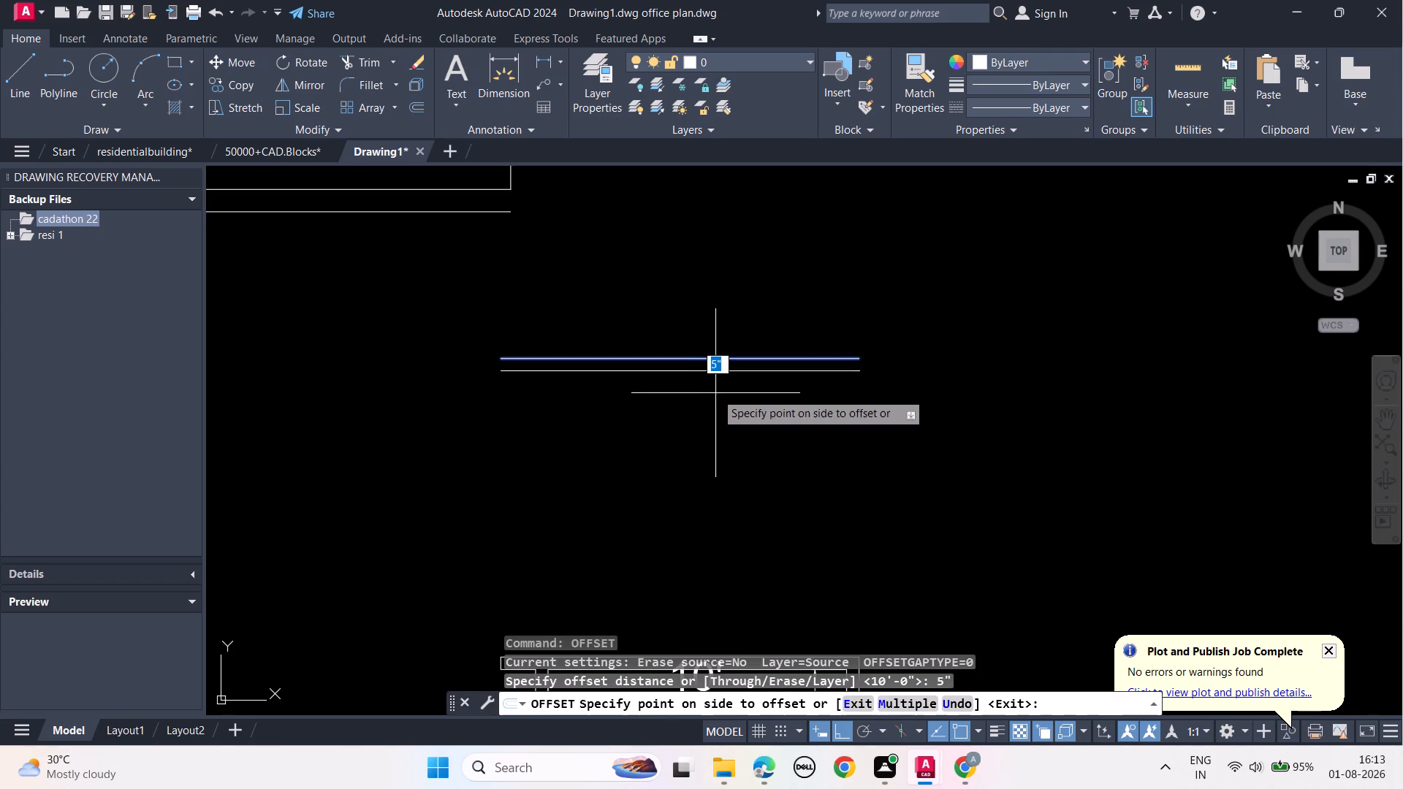
{"action": "left_click", "coordinate": [715, 302]}
{"action": "key", "text": "Escape"}
{"action": "key", "text": "Escape"}
{"action": "key", "text": "Escape"}
{"action": "key", "text": "Escape"}
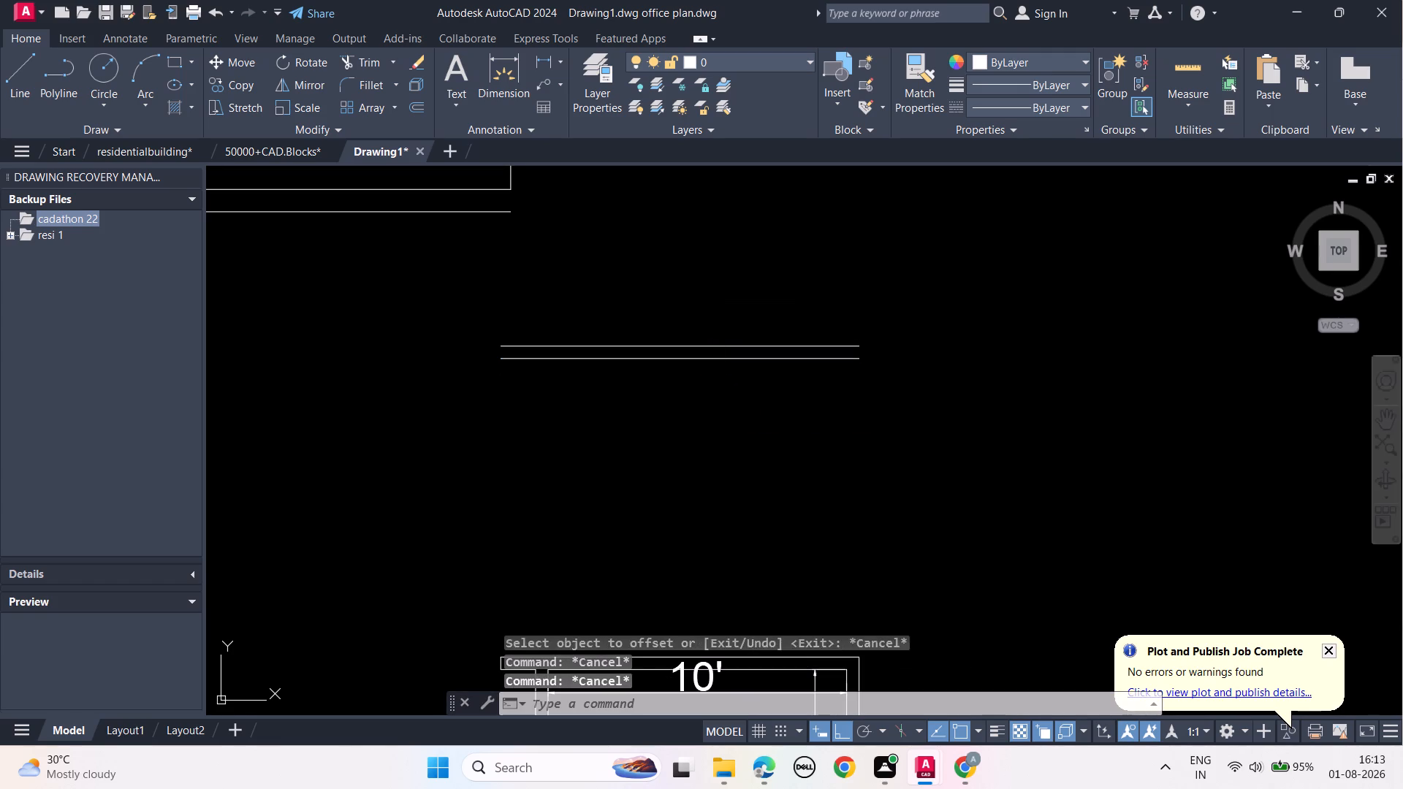
{"action": "key", "text": "Escape"}
Stretch the 10' room's outer right wall line upward to the right end of the new top wall's upper line.
{"action": "scroll", "coordinate": [715, 302], "scroll_direction": "down", "scroll_amount": 1}
{"action": "middle_click_drag", "start_coordinate": [696, 426], "coordinate": [704, 367]}
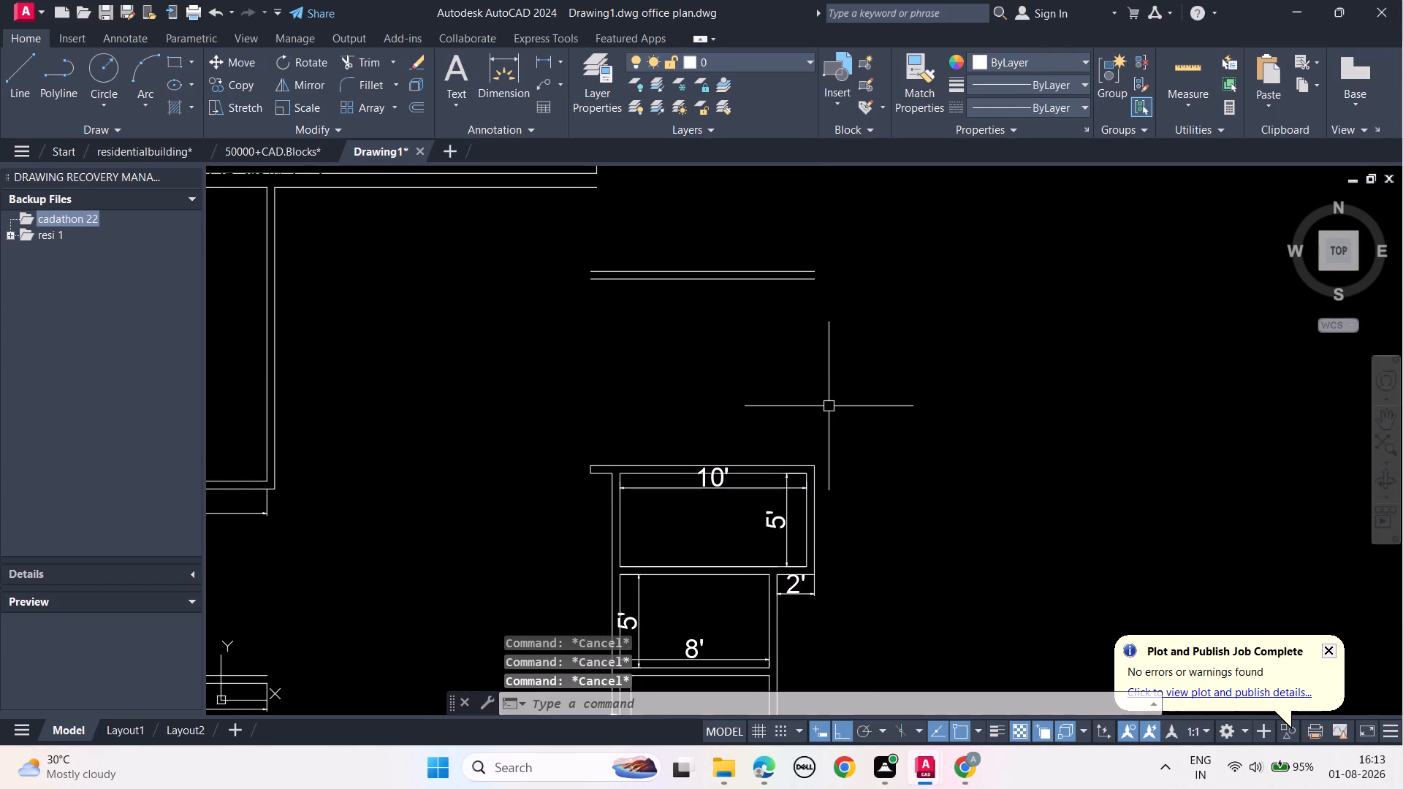
{"action": "scroll", "coordinate": [845, 489], "scroll_direction": "up", "scroll_amount": 2}
{"action": "middle_click_drag", "start_coordinate": [829, 444], "coordinate": [843, 533]}
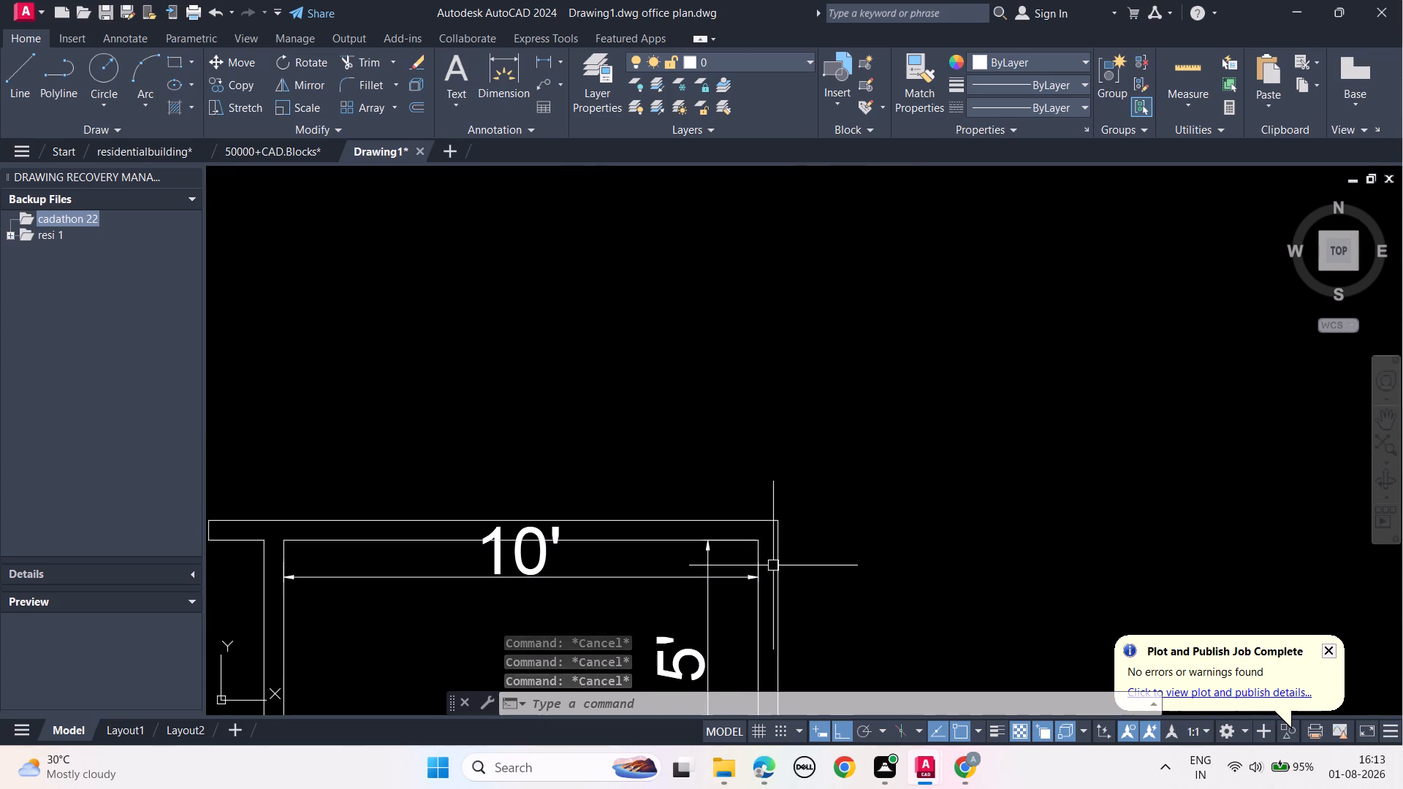
{"action": "left_click", "coordinate": [777, 557]}
{"action": "left_click", "coordinate": [777, 520]}
{"action": "middle_click_drag", "start_coordinate": [786, 297], "coordinate": [785, 620]}
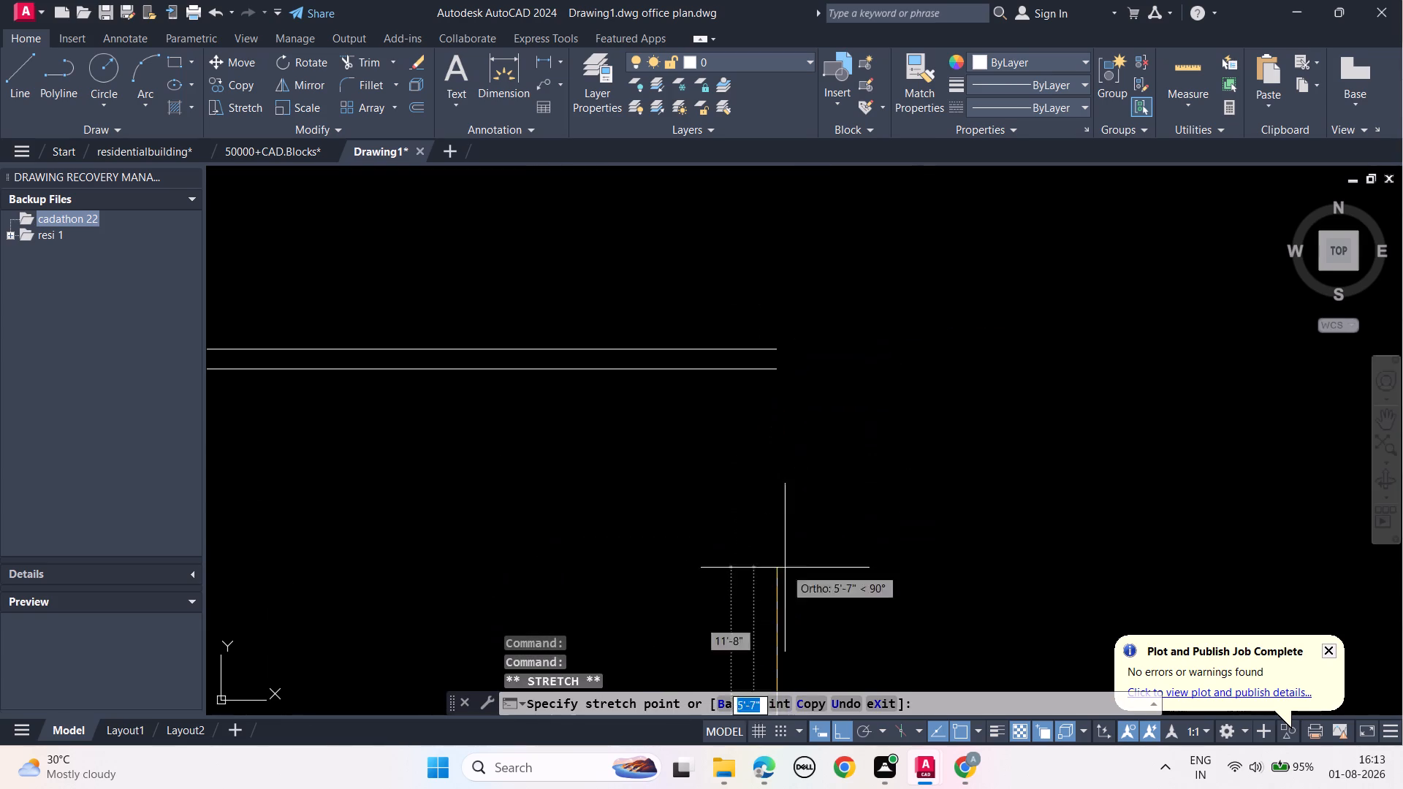
{"action": "left_click", "coordinate": [780, 354]}
{"action": "key", "text": "Escape"}
{"action": "key", "text": "Escape"}
{"action": "key", "text": "Escape"}
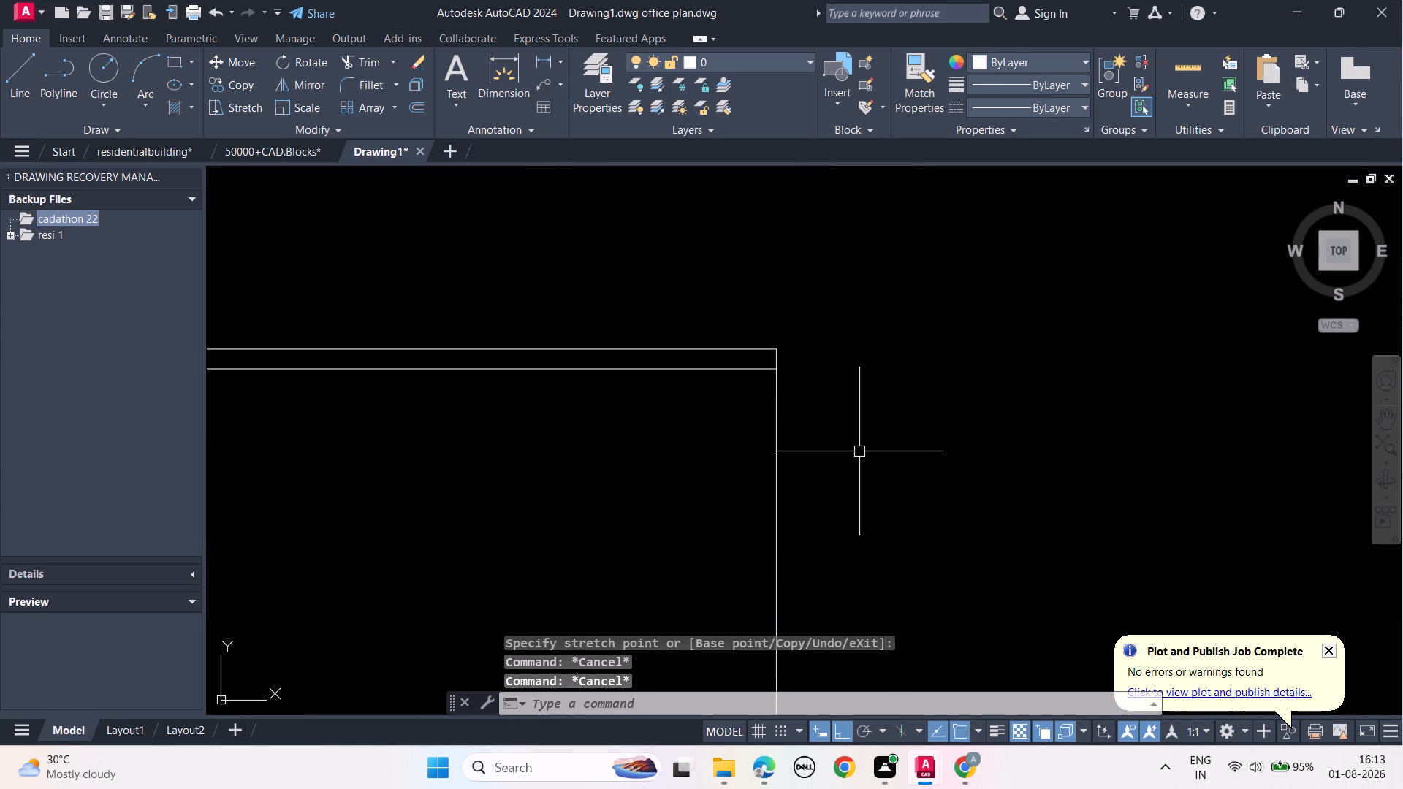
{"action": "key", "text": "Escape"}
Stretch the 10' room's inner right wall line upward past both lines of the new top wall.
{"action": "scroll", "coordinate": [859, 453], "scroll_direction": "down", "scroll_amount": 1}
{"action": "middle_click_drag", "start_coordinate": [870, 520], "coordinate": [951, 320]}
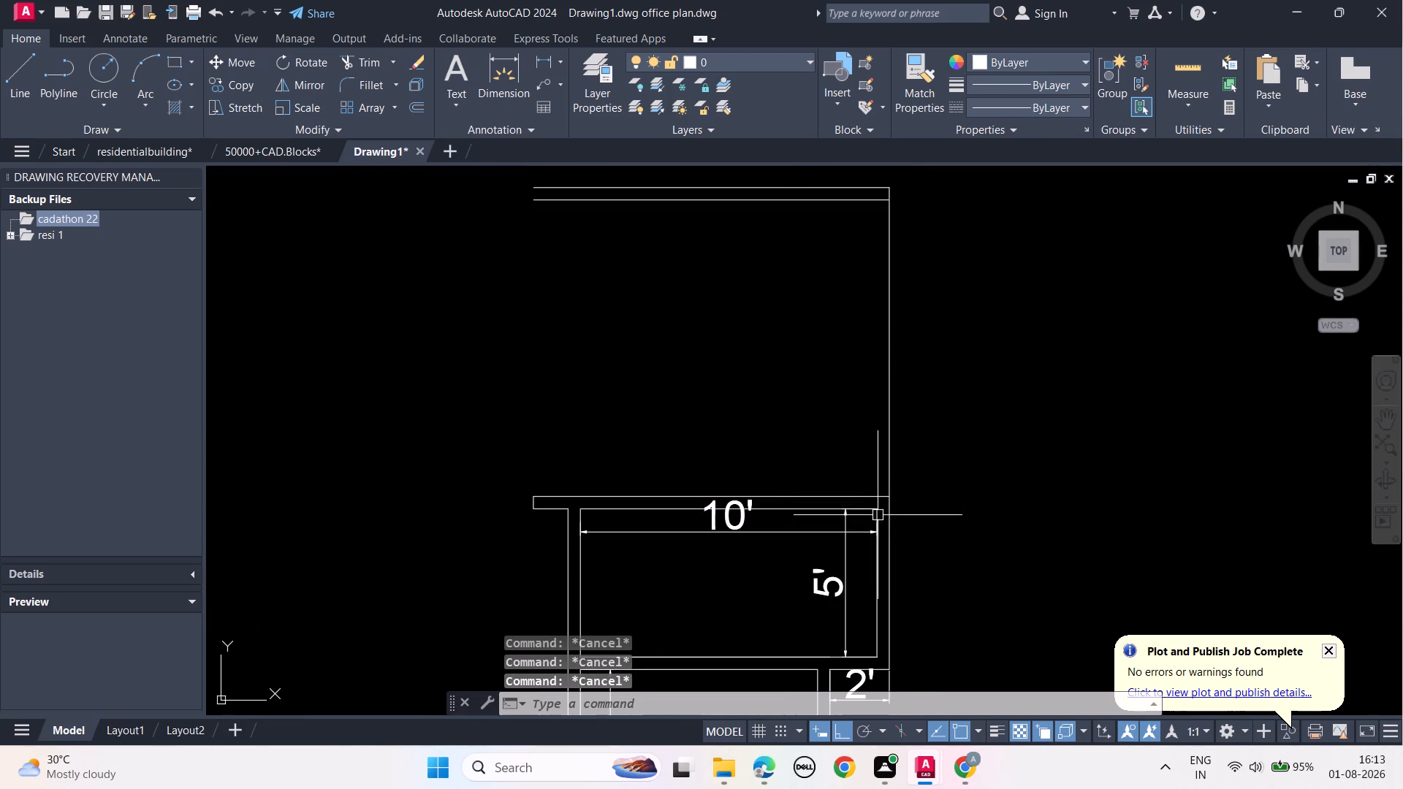
{"action": "left_click", "coordinate": [877, 519]}
{"action": "left_click", "coordinate": [877, 506]}
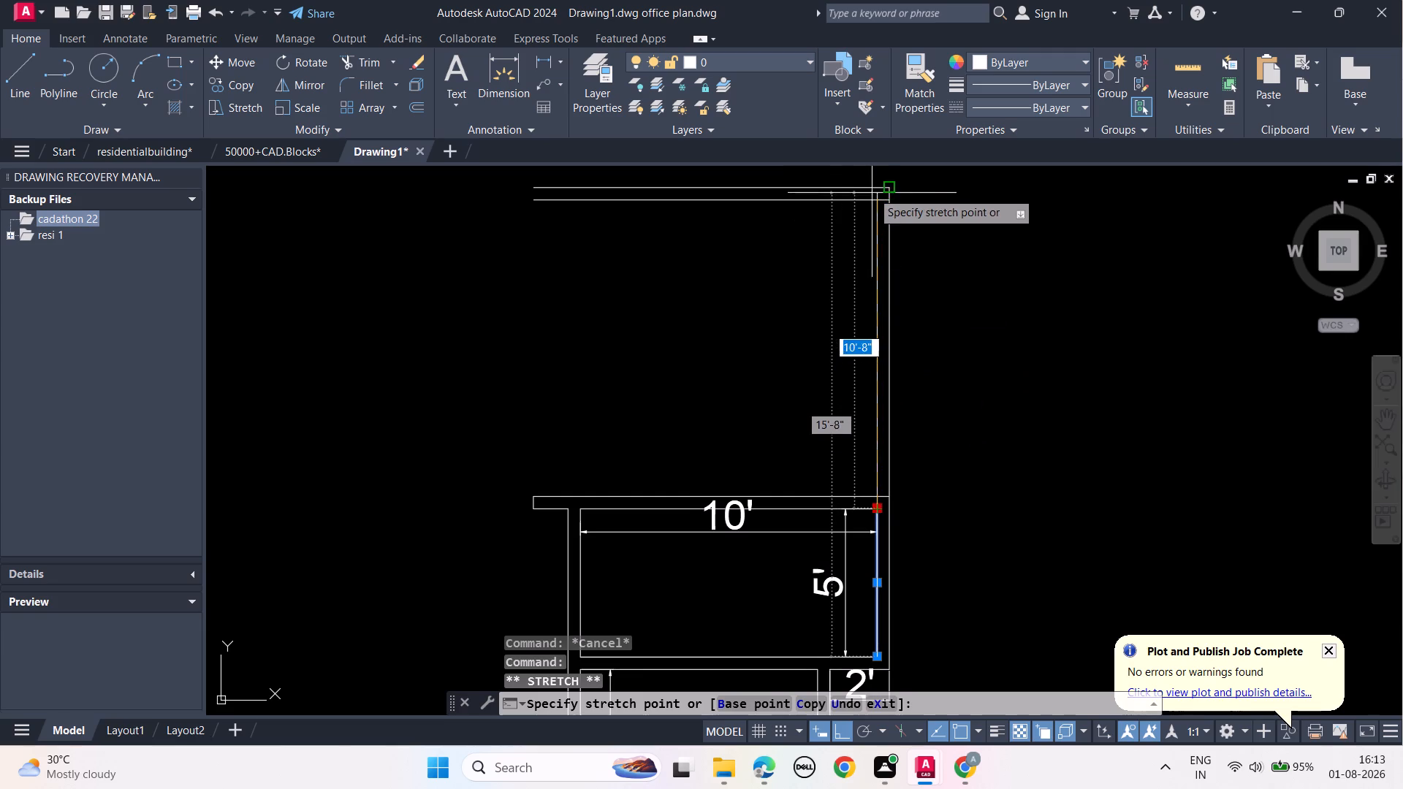
{"action": "left_click", "coordinate": [871, 175]}
{"action": "key", "text": "Escape"}
{"action": "key", "text": "Escape"}
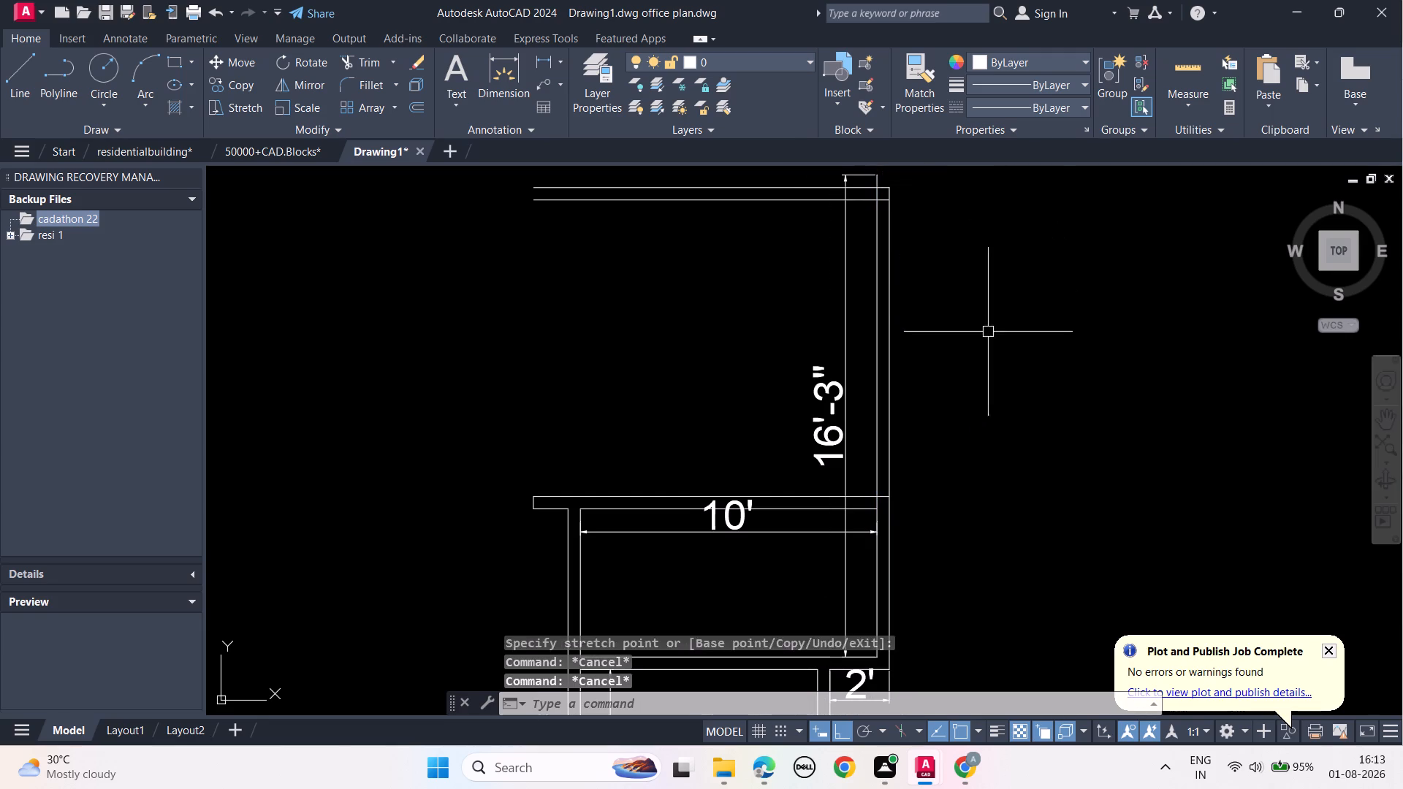
{"action": "key", "text": "Escape"}
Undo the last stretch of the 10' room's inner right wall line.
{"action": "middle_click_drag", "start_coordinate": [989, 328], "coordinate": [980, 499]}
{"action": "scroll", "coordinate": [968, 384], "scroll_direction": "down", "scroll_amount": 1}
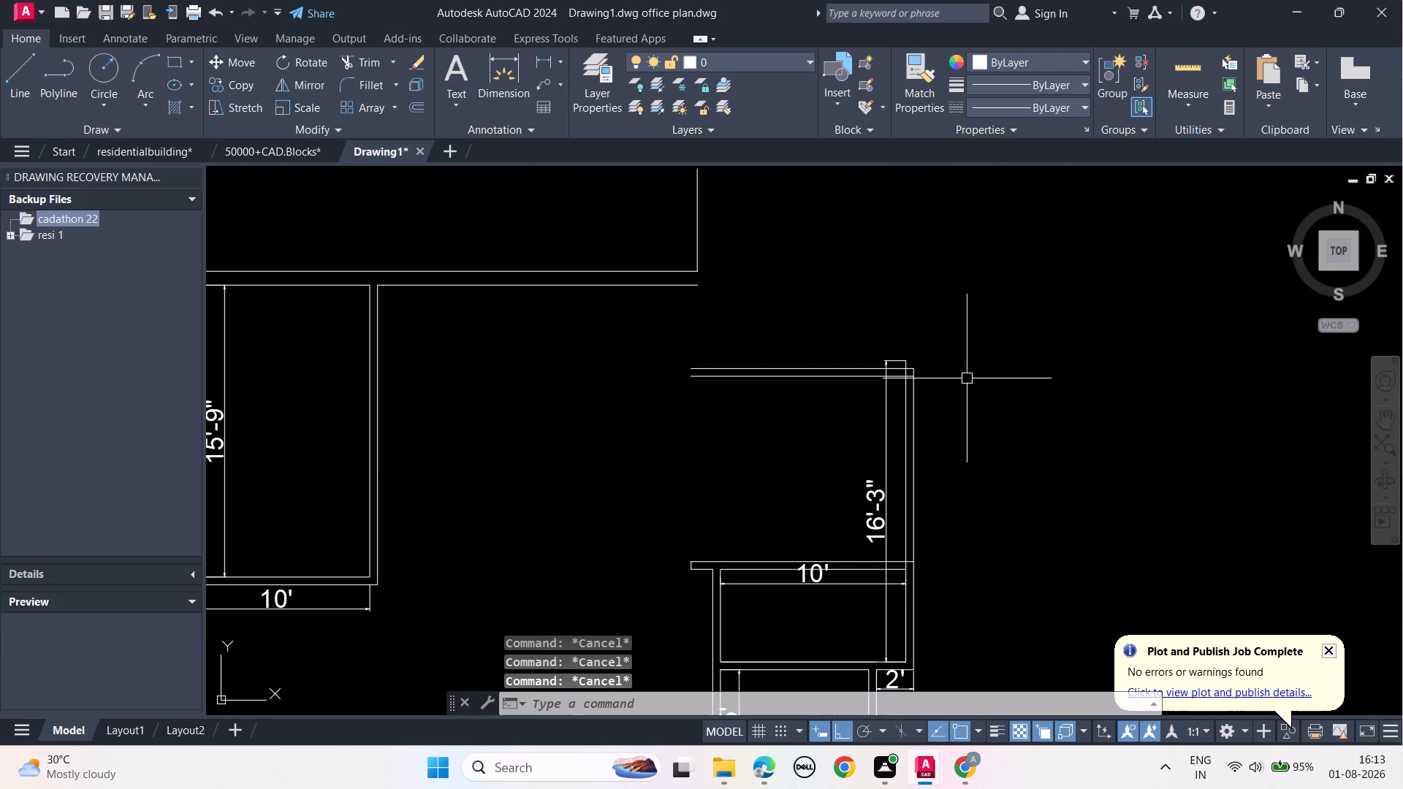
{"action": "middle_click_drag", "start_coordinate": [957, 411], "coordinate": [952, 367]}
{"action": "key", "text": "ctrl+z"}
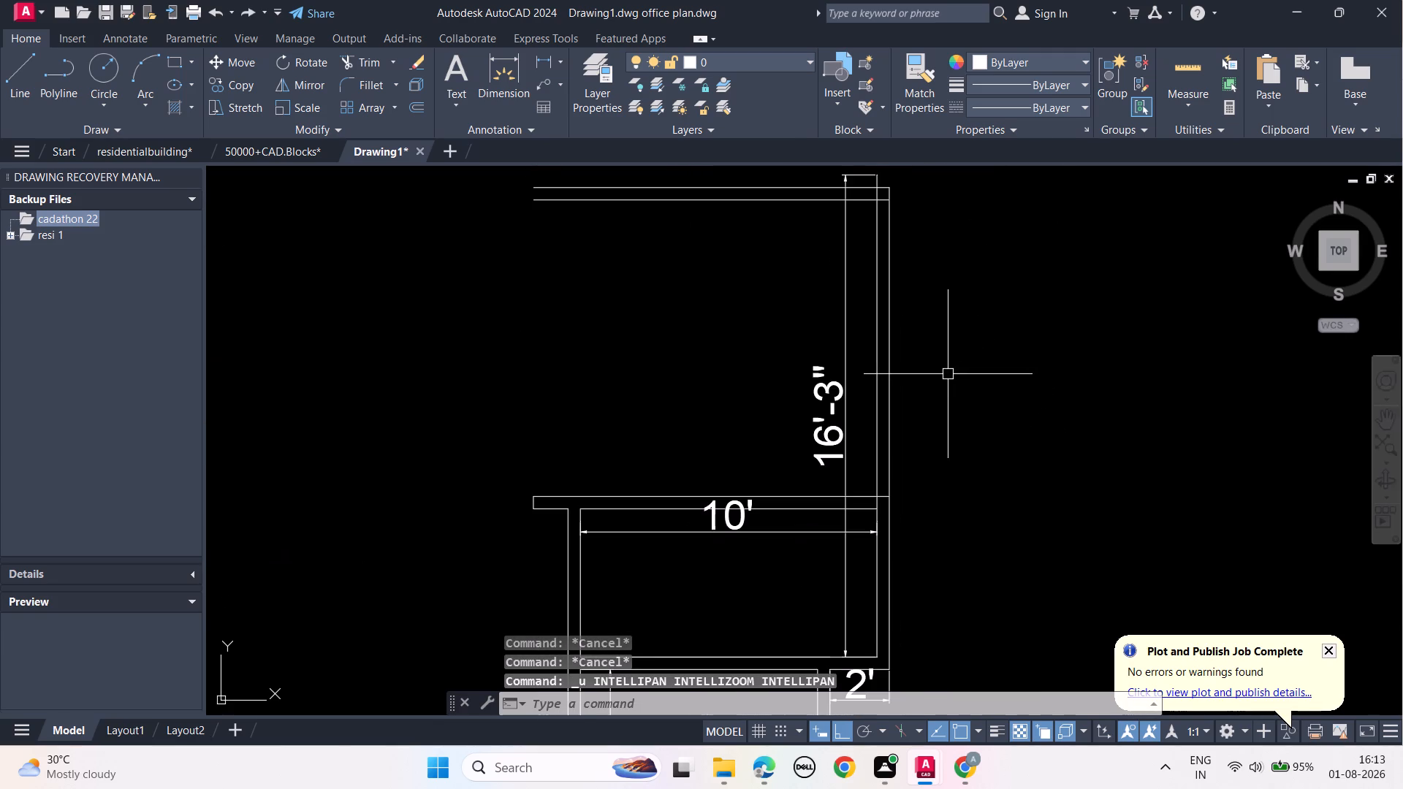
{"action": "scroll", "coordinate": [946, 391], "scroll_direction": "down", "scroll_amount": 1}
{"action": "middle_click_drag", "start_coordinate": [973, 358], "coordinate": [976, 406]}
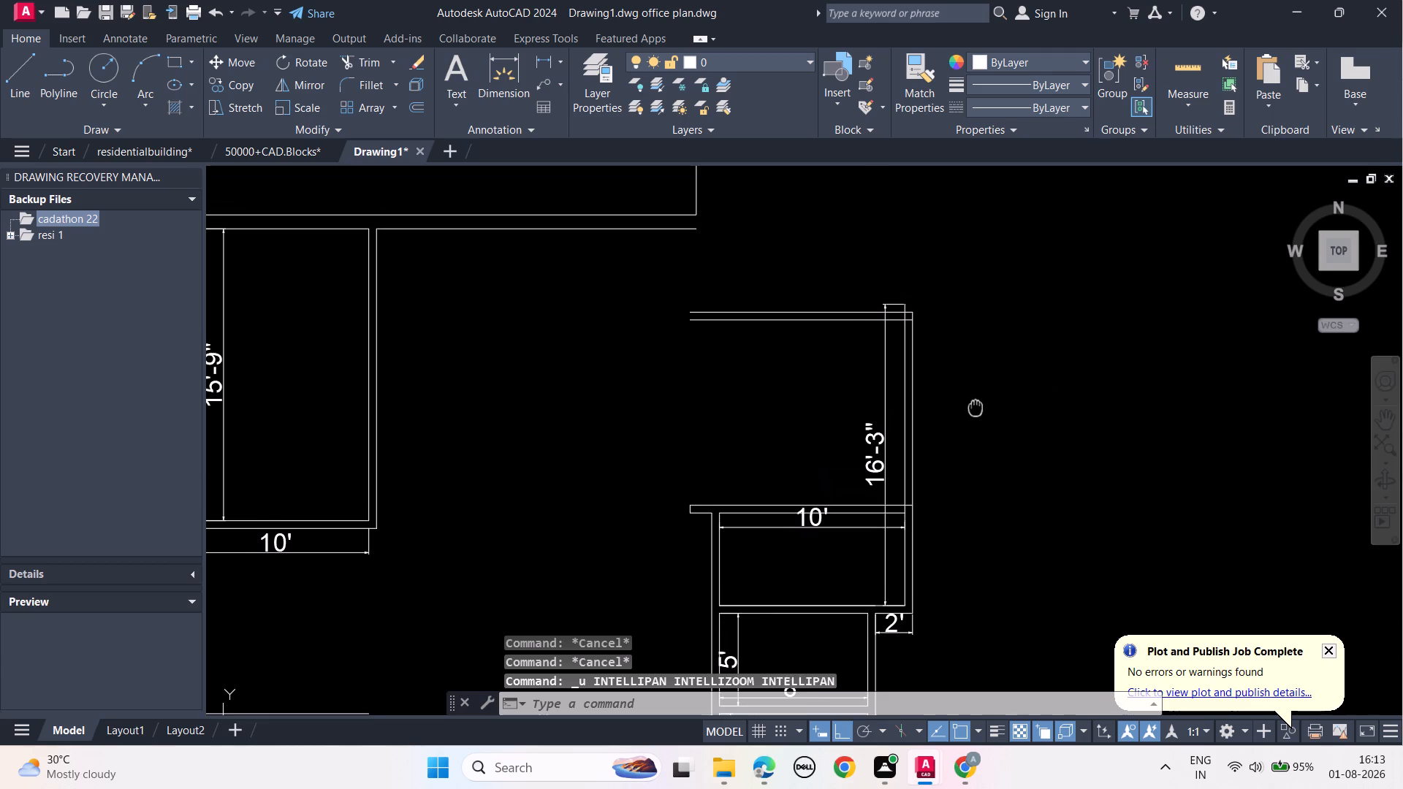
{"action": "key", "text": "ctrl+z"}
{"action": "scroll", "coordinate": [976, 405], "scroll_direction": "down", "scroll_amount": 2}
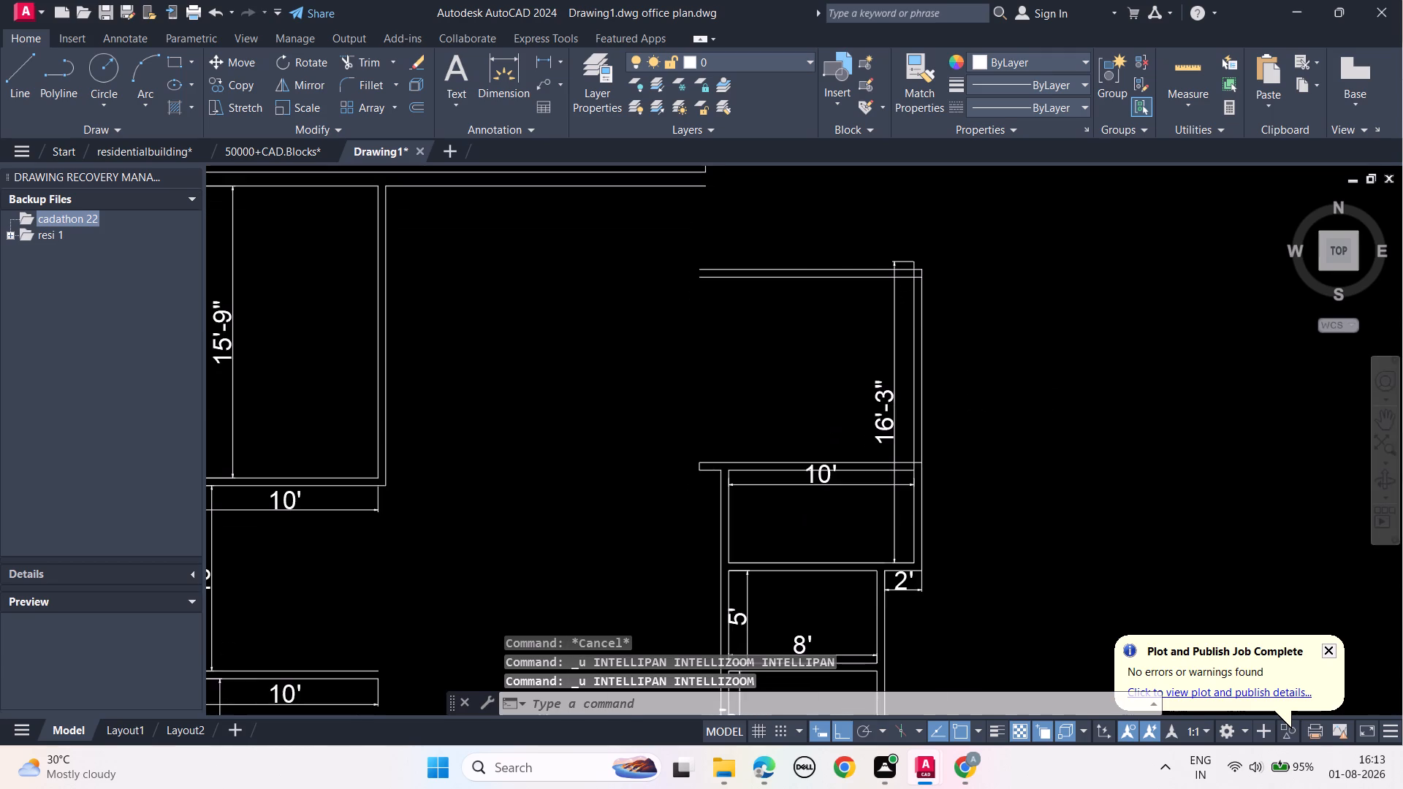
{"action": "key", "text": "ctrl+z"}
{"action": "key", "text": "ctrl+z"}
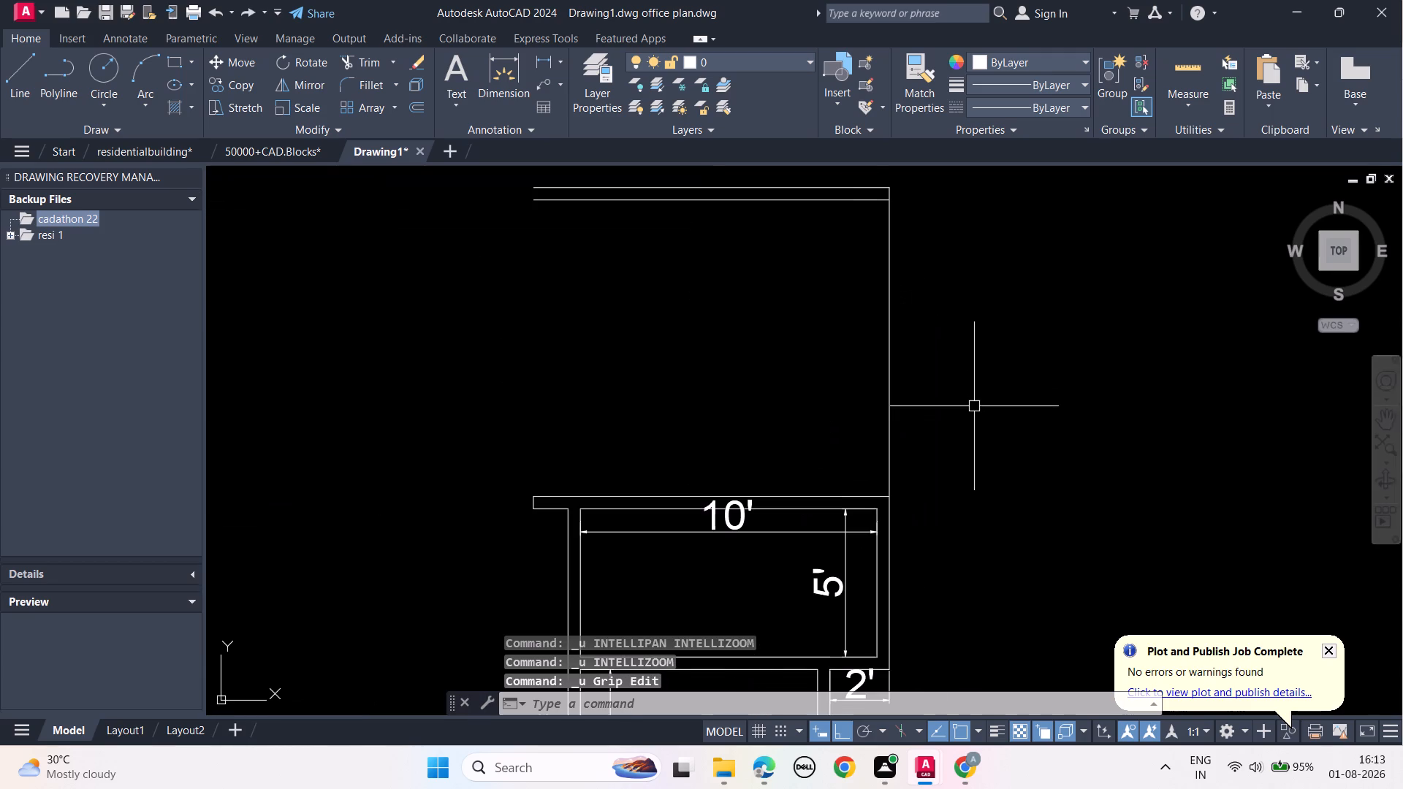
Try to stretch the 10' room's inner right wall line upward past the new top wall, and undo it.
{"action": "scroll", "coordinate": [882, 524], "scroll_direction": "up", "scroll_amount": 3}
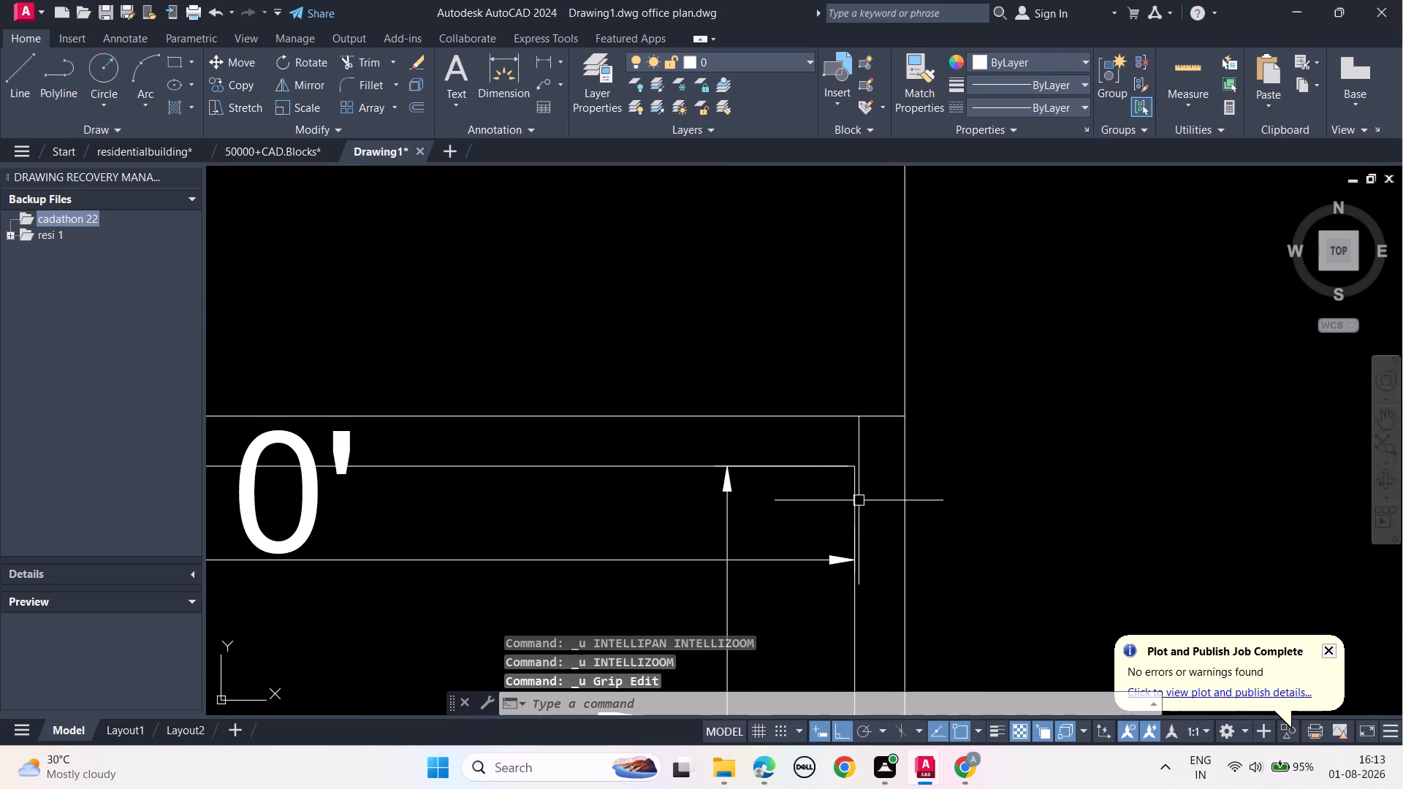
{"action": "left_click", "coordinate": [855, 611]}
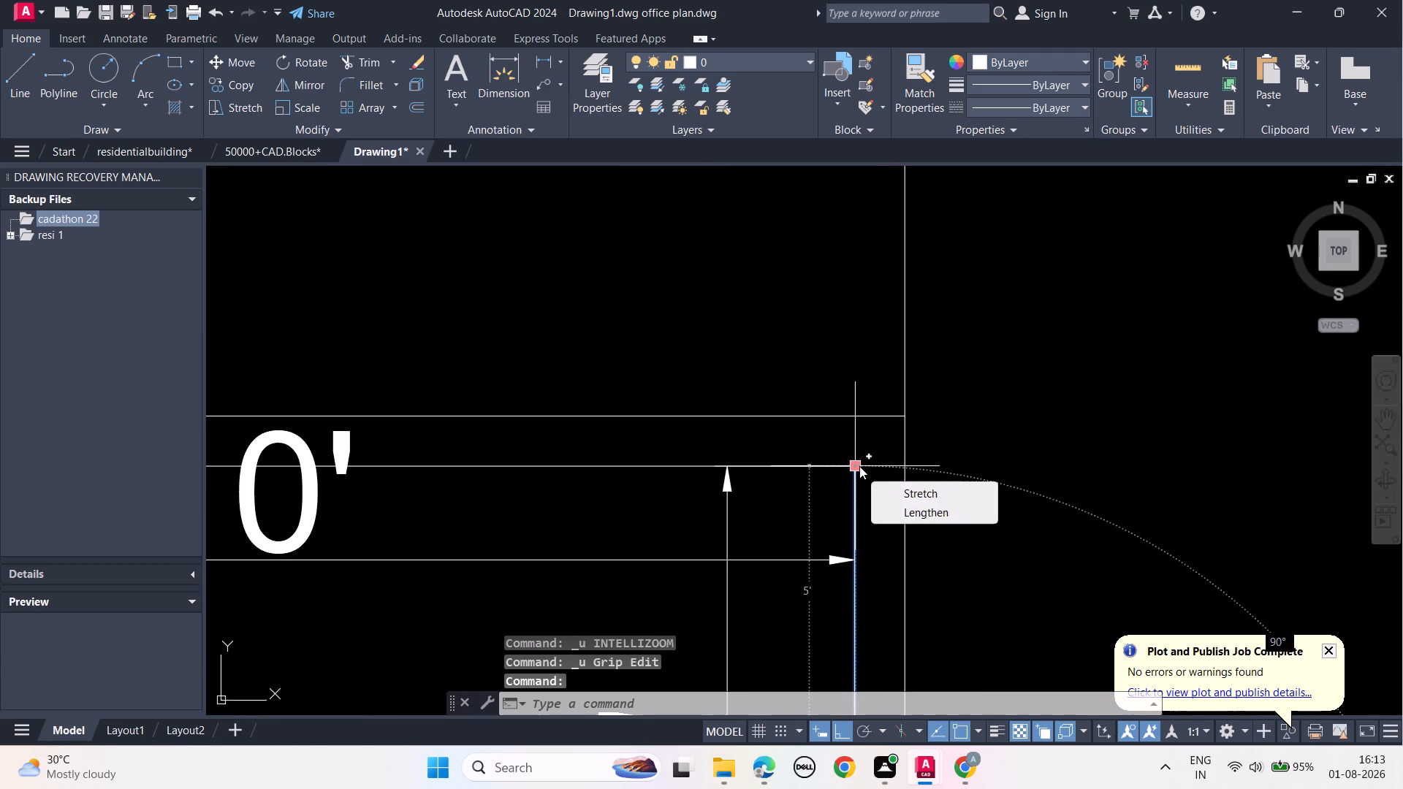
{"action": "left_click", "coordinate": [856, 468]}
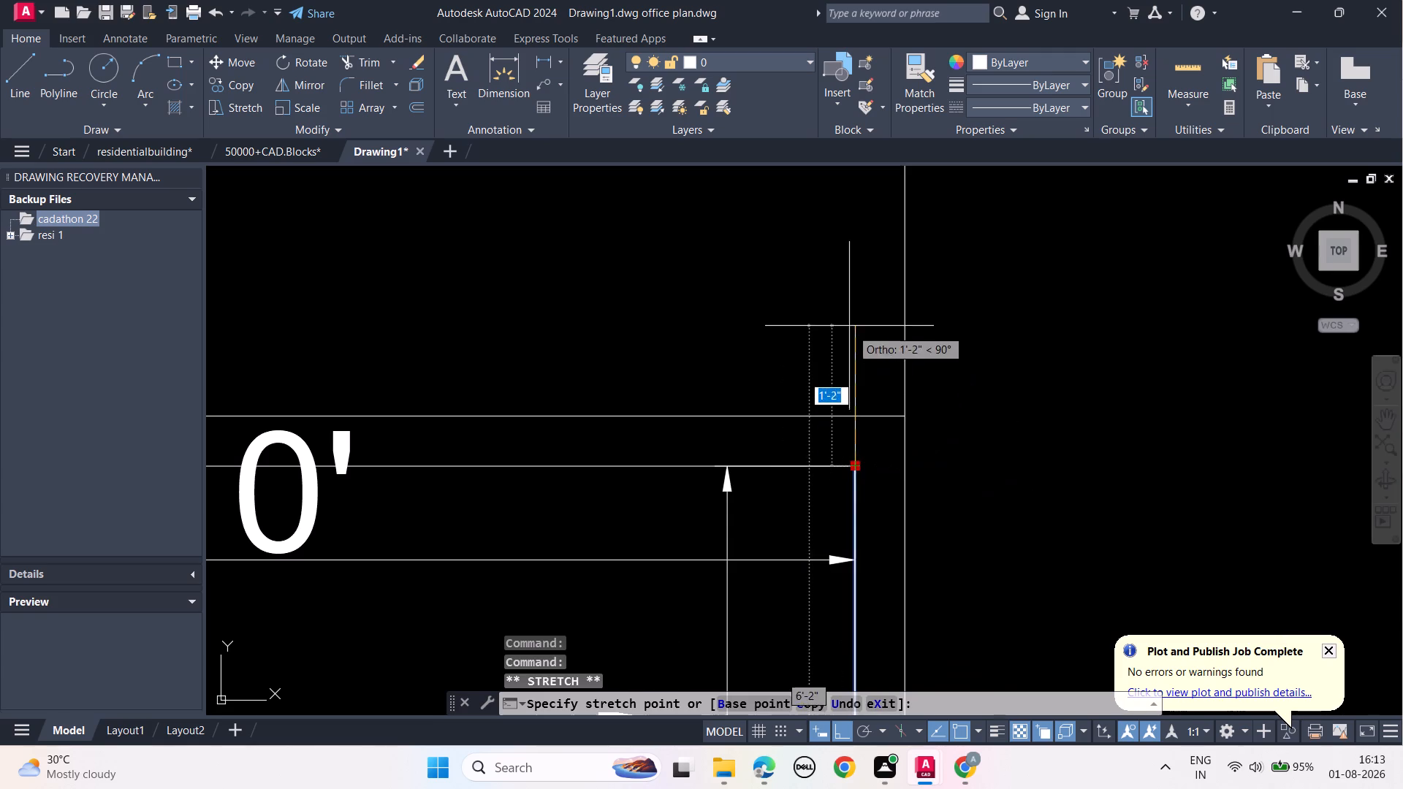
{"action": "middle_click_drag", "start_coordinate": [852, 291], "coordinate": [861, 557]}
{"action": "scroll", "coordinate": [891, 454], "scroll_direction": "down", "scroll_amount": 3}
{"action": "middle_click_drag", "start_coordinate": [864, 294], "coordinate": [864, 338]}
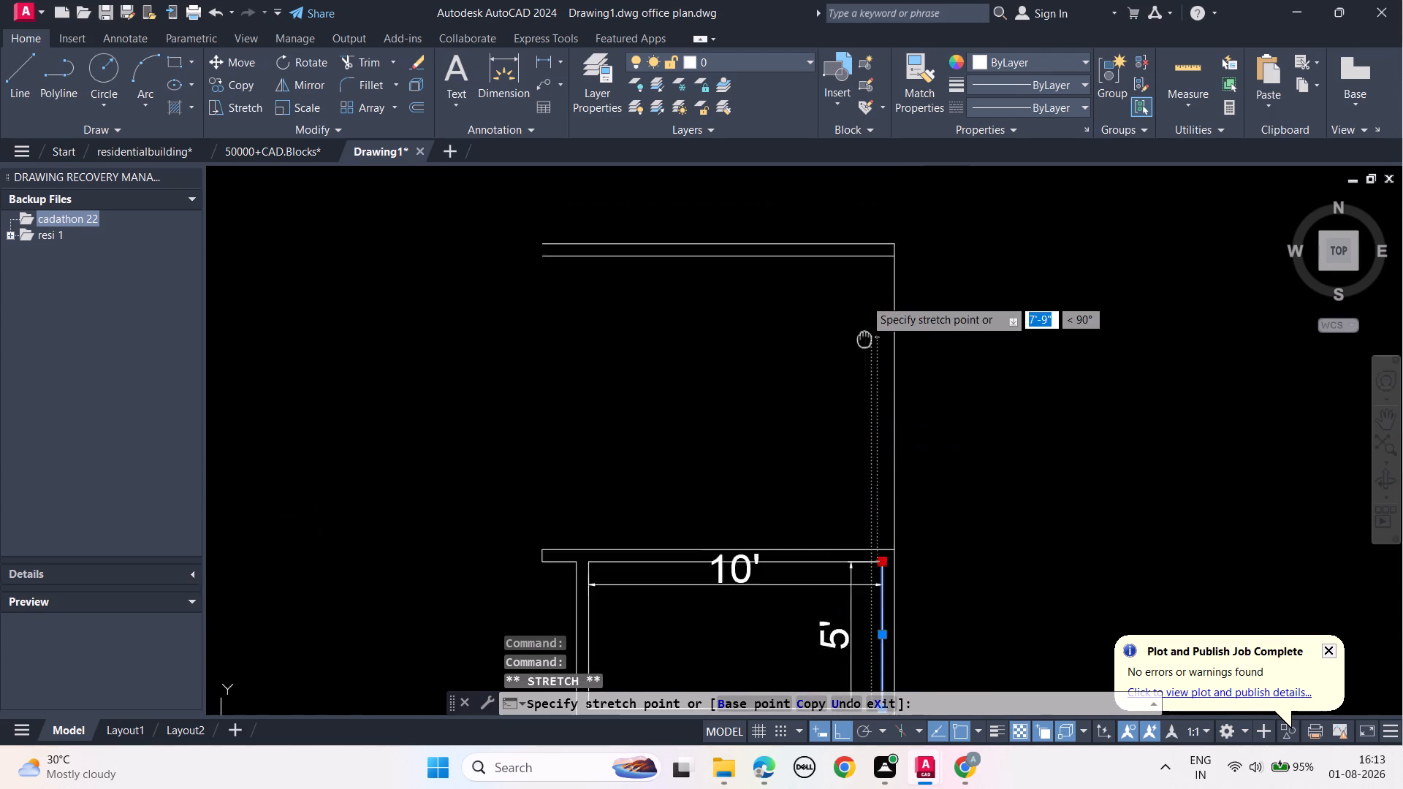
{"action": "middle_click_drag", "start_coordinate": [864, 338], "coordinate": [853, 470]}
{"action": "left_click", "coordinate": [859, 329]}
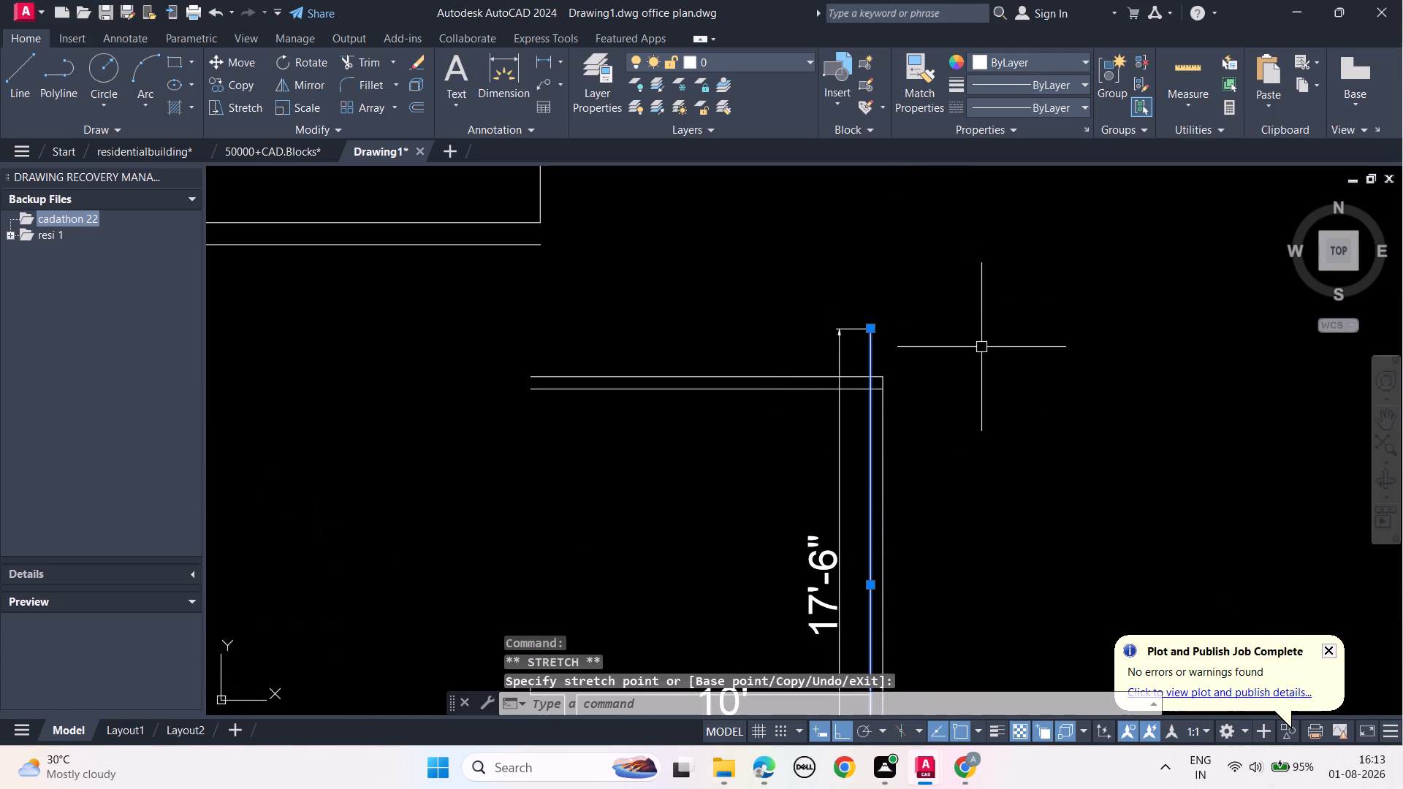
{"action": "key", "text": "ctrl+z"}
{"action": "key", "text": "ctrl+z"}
Delete the vertical 5' dimension attached to the 10' room's inner right wall line.
{"action": "scroll", "coordinate": [981, 347], "scroll_direction": "down", "scroll_amount": 2}
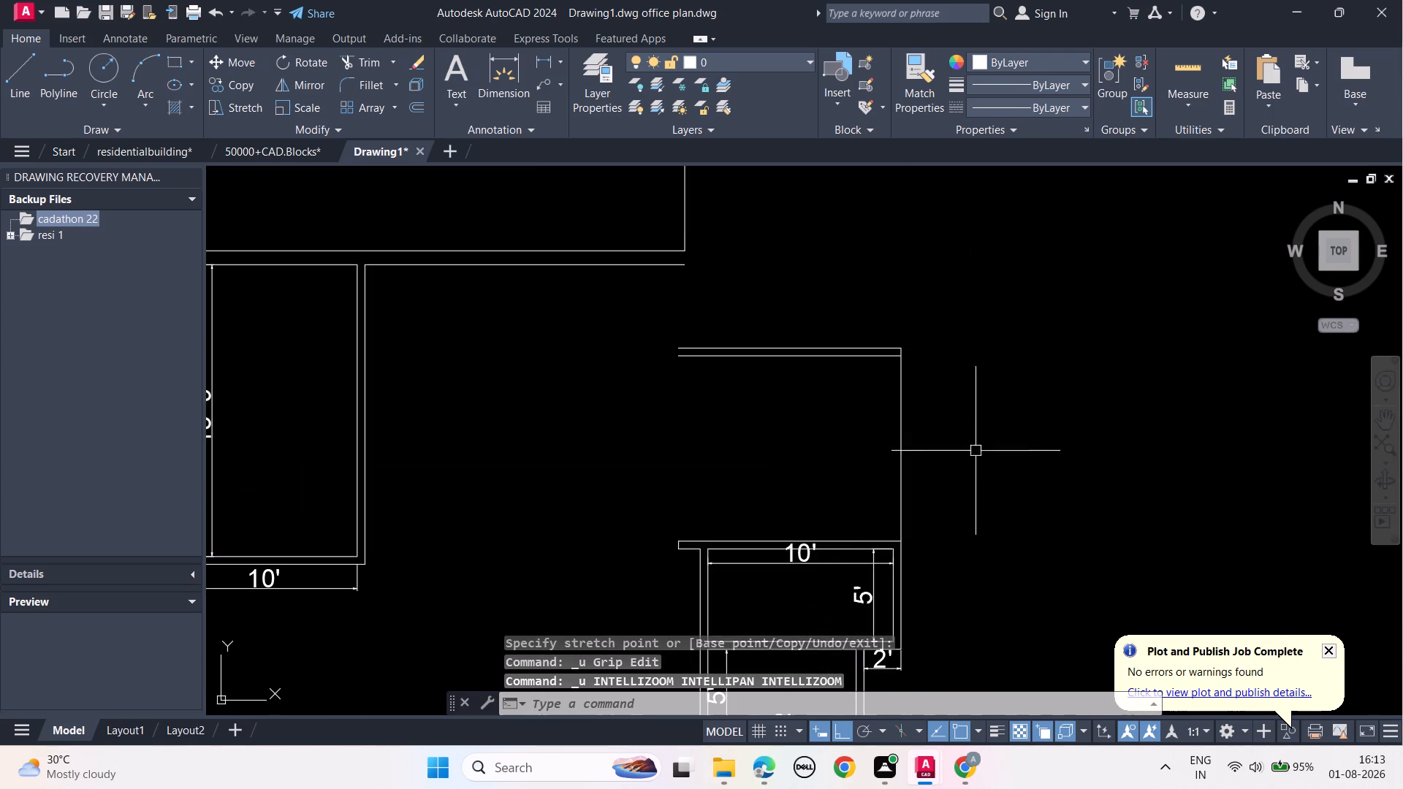
{"action": "middle_click_drag", "start_coordinate": [977, 453], "coordinate": [981, 349]}
{"action": "left_click", "coordinate": [879, 517]}
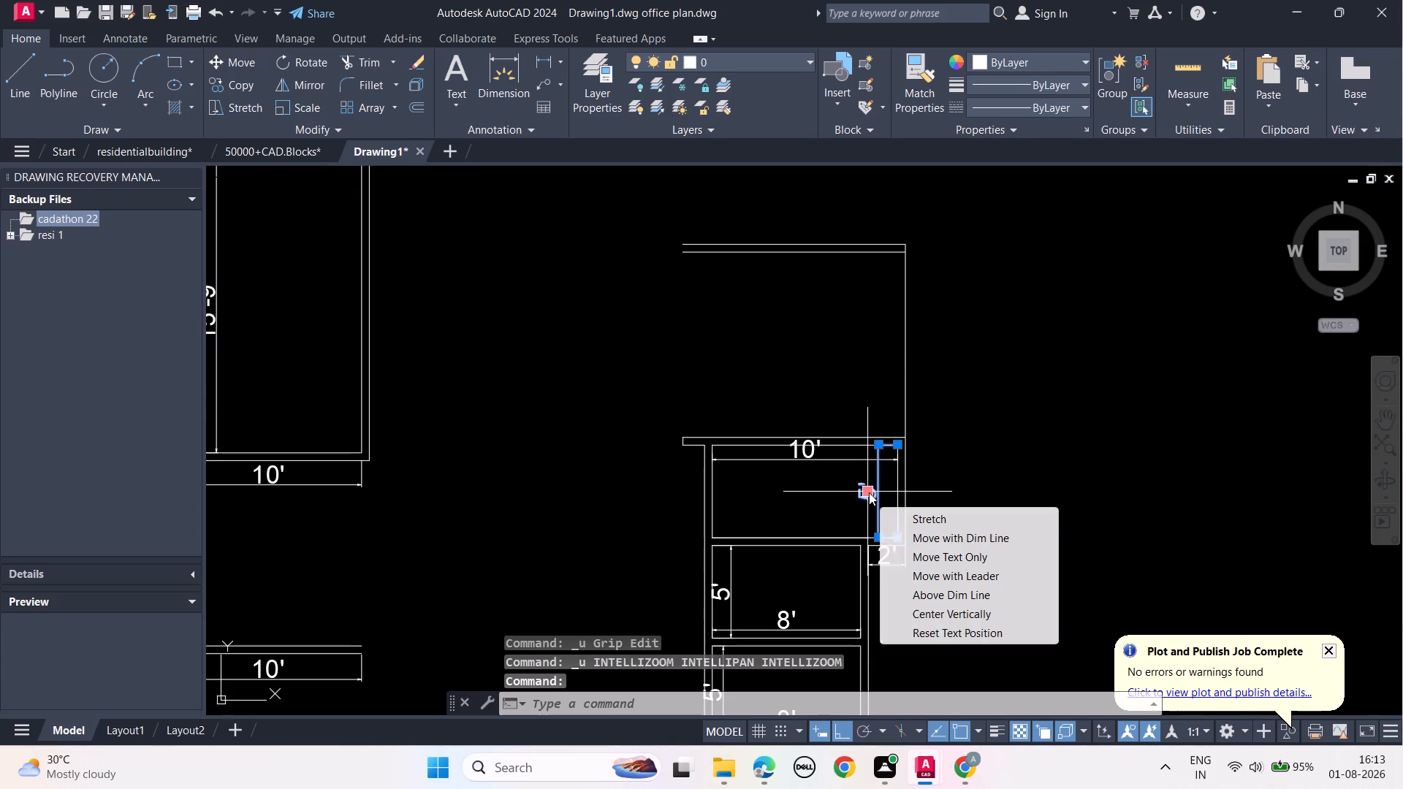
{"action": "key", "text": "Delete"}
{"action": "key", "text": "Delete"}
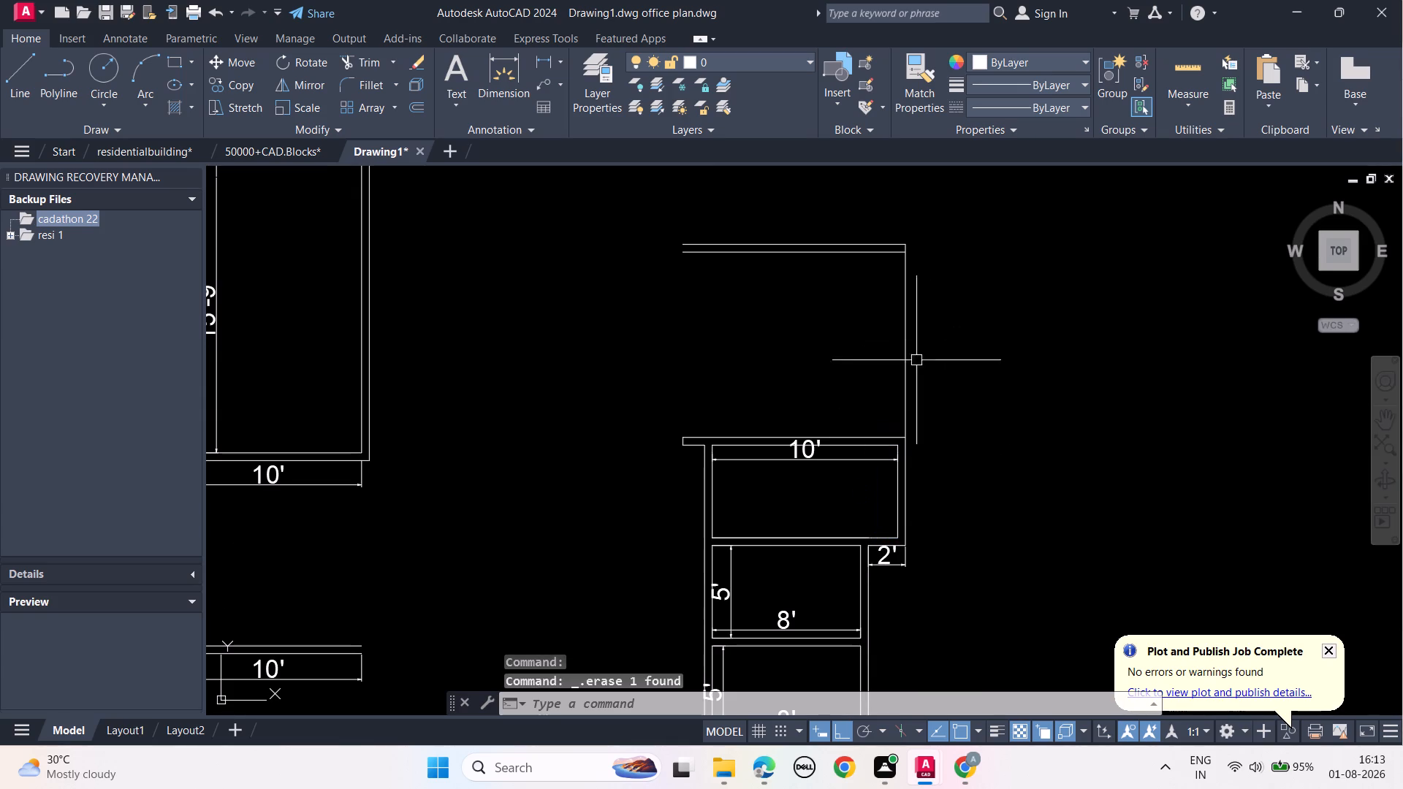
Dimension the 10' room's depth just inside its left wall, between the inner bottom and inner top corners.
{"action": "left_click", "coordinate": [501, 80]}
{"action": "scroll", "coordinate": [711, 525], "scroll_direction": "up", "scroll_amount": 1}
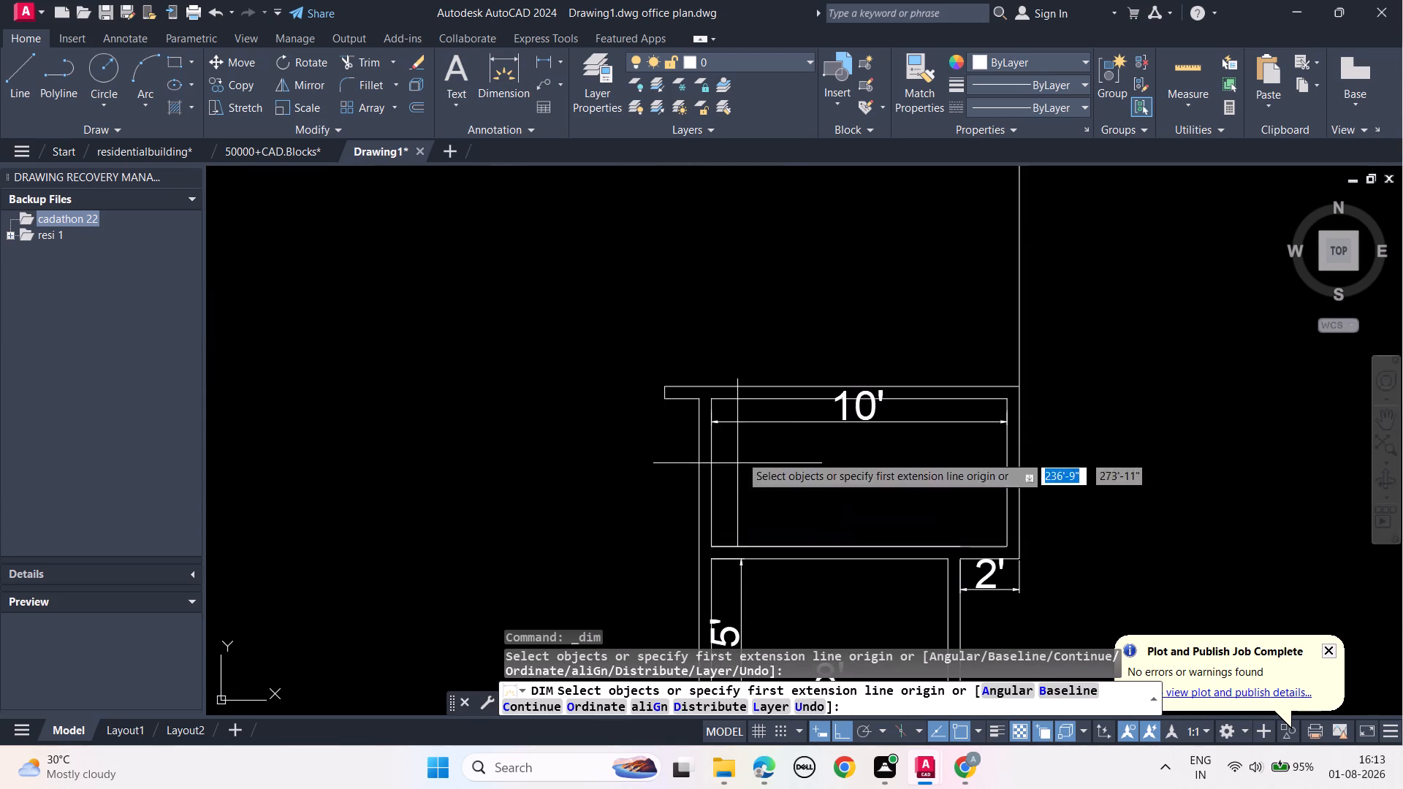
{"action": "scroll", "coordinate": [740, 488], "scroll_direction": "up", "scroll_amount": 3}
{"action": "middle_click_drag", "start_coordinate": [726, 511], "coordinate": [748, 421]}
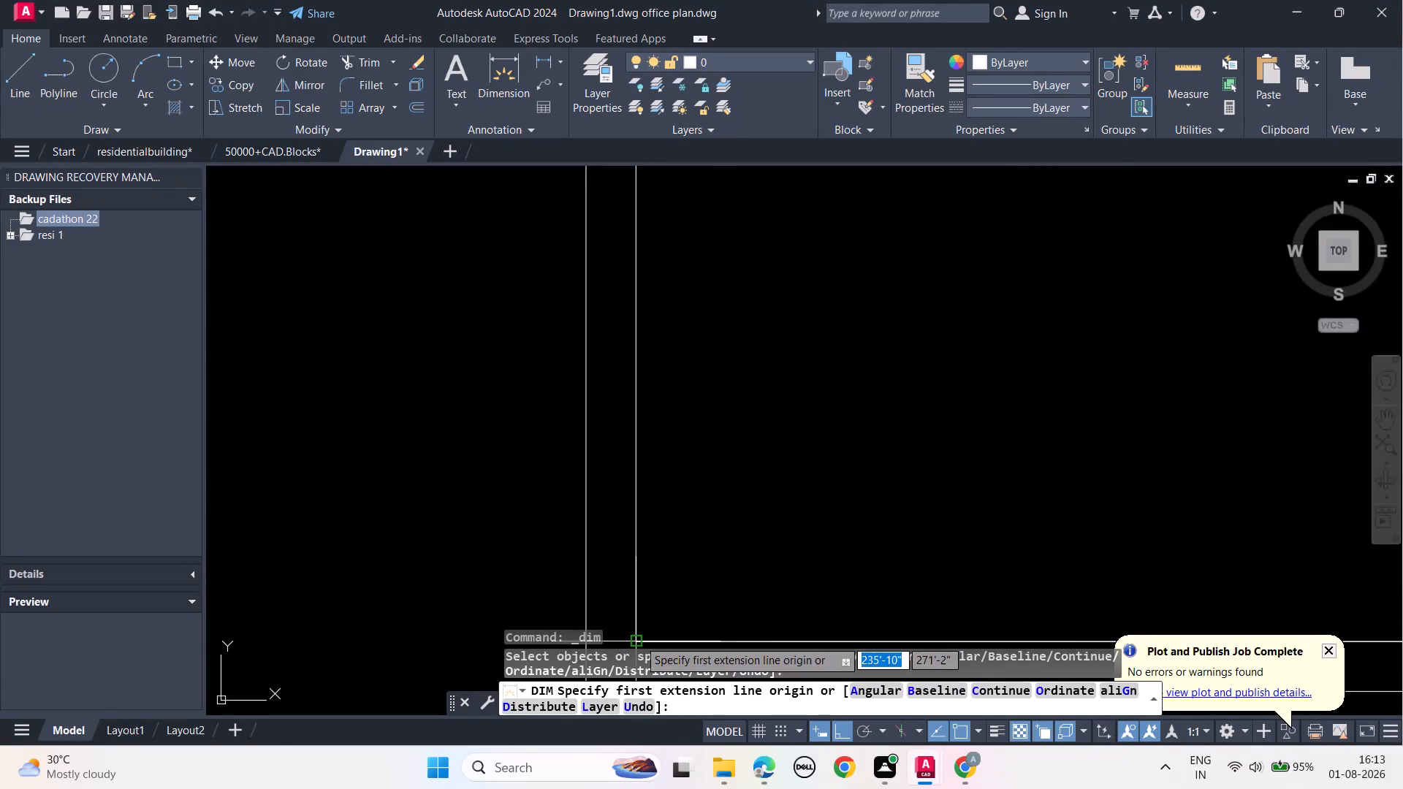
{"action": "left_click", "coordinate": [639, 639]}
{"action": "middle_click_drag", "start_coordinate": [710, 371], "coordinate": [711, 644]}
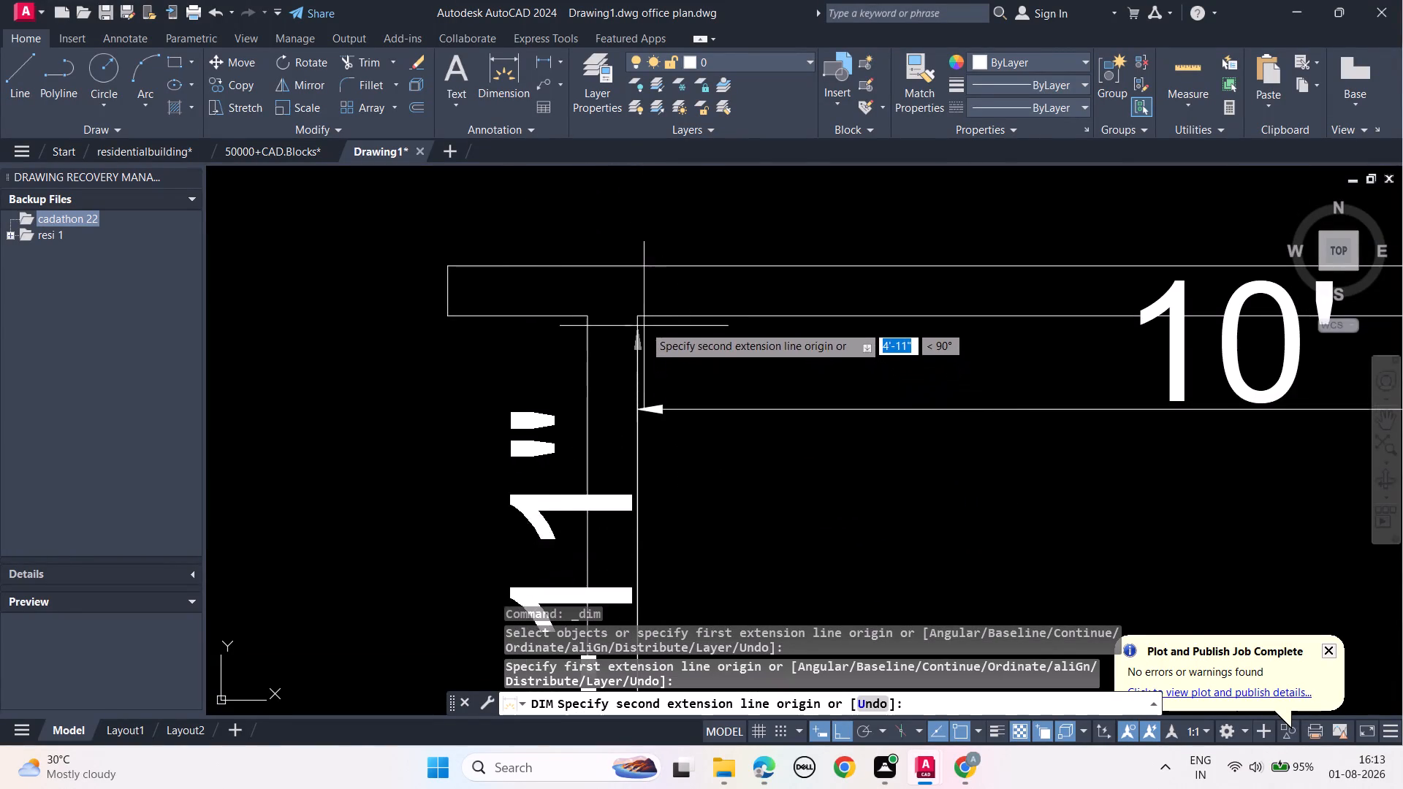
{"action": "left_click", "coordinate": [639, 315]}
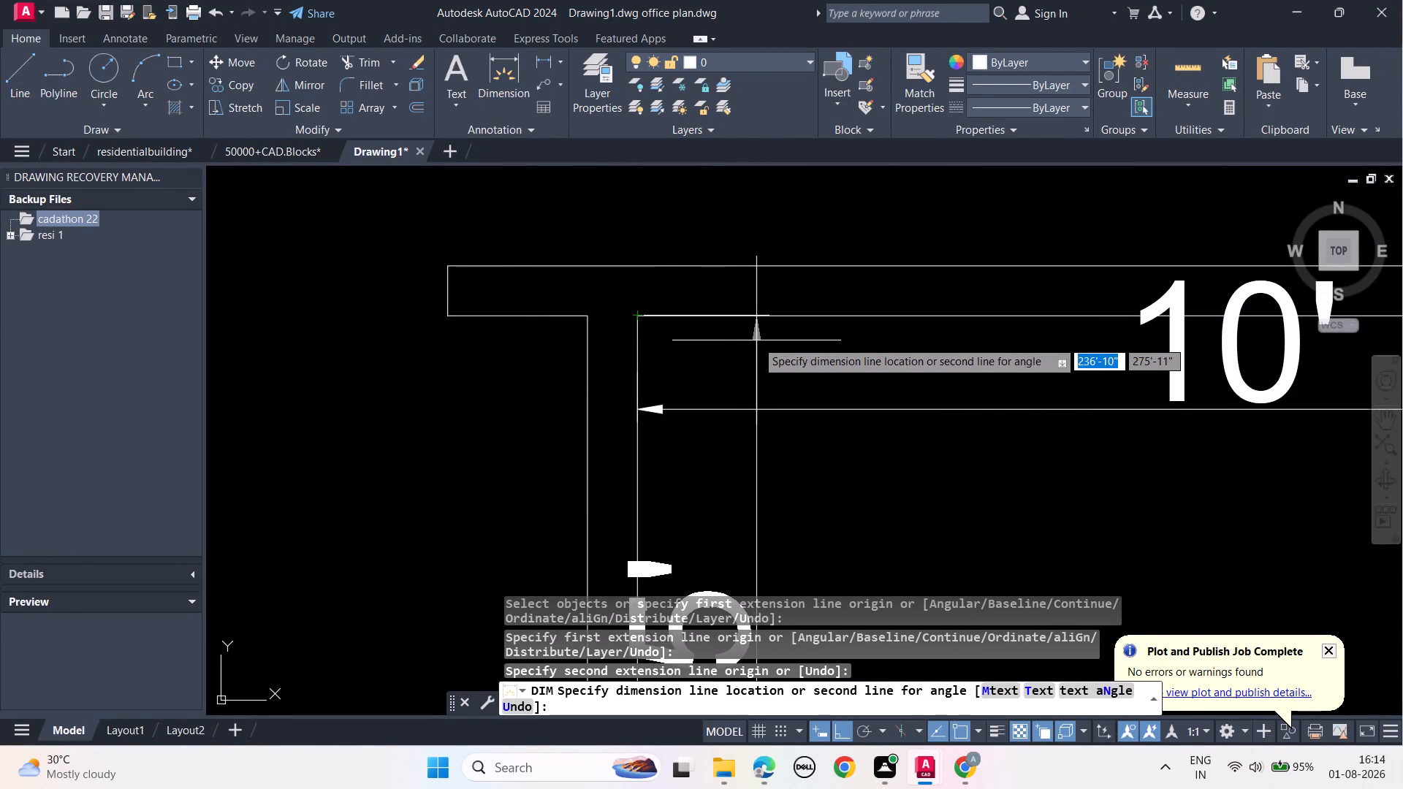
{"action": "left_click", "coordinate": [756, 340]}
{"action": "scroll", "coordinate": [822, 389], "scroll_direction": "down", "scroll_amount": 3}
{"action": "middle_click_drag", "start_coordinate": [910, 420], "coordinate": [770, 498]}
{"action": "key", "text": "Escape"}
{"action": "key", "text": "Escape"}
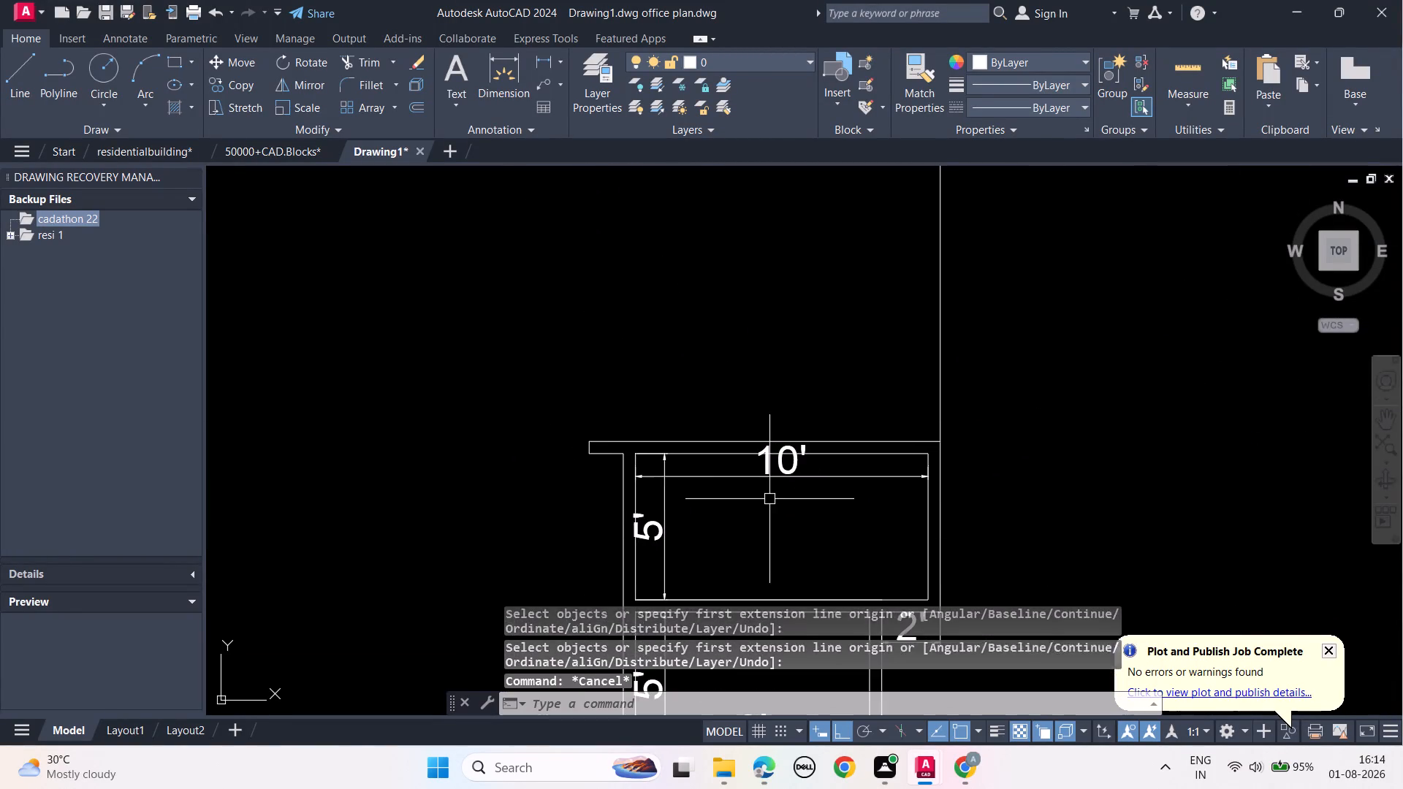
{"action": "key", "text": "Escape"}
Stretch the 10' room's inner right wall line upward past both lines of the new top wall.
{"action": "scroll", "coordinate": [919, 482], "scroll_direction": "up", "scroll_amount": 2}
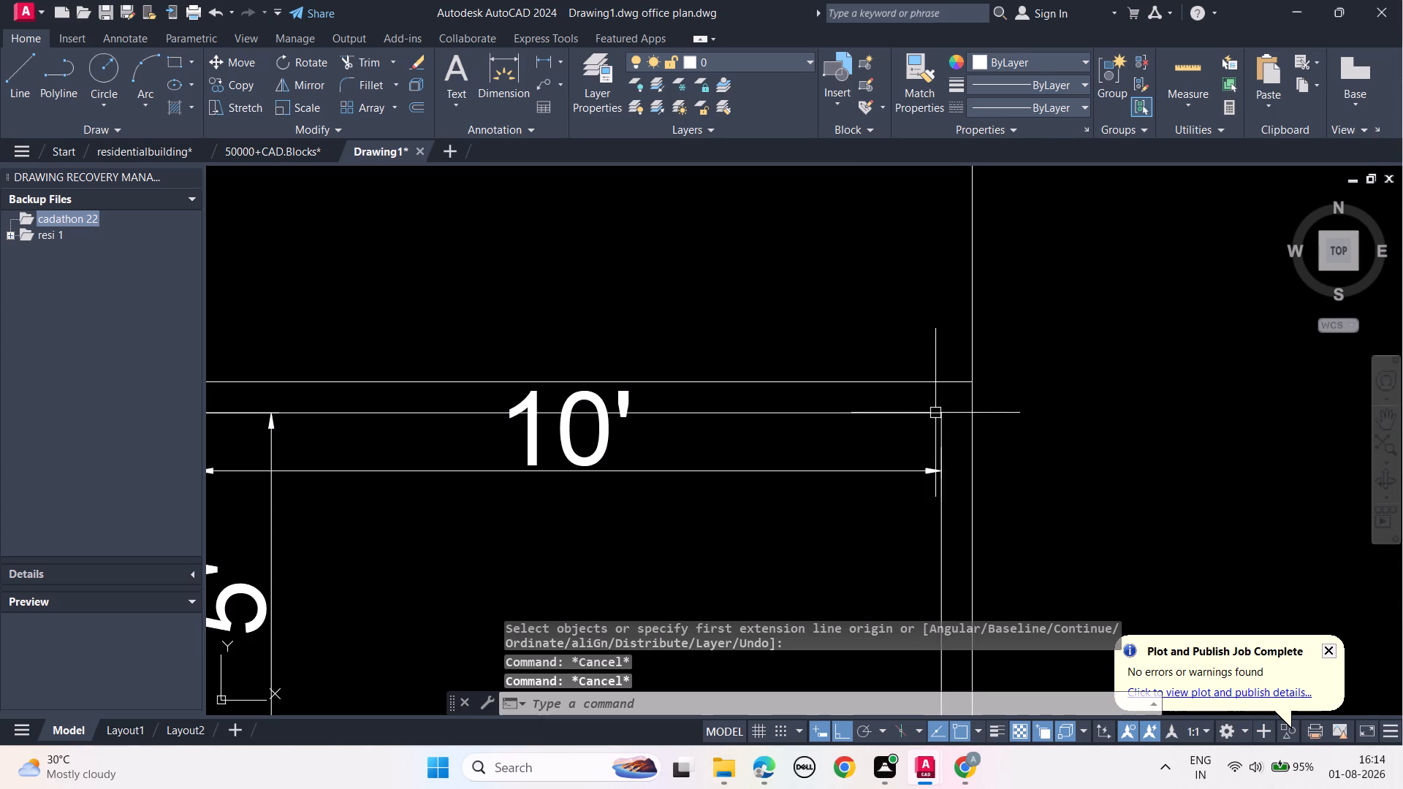
{"action": "left_click", "coordinate": [929, 413]}
{"action": "key", "text": "Escape"}
{"action": "left_click", "coordinate": [941, 438]}
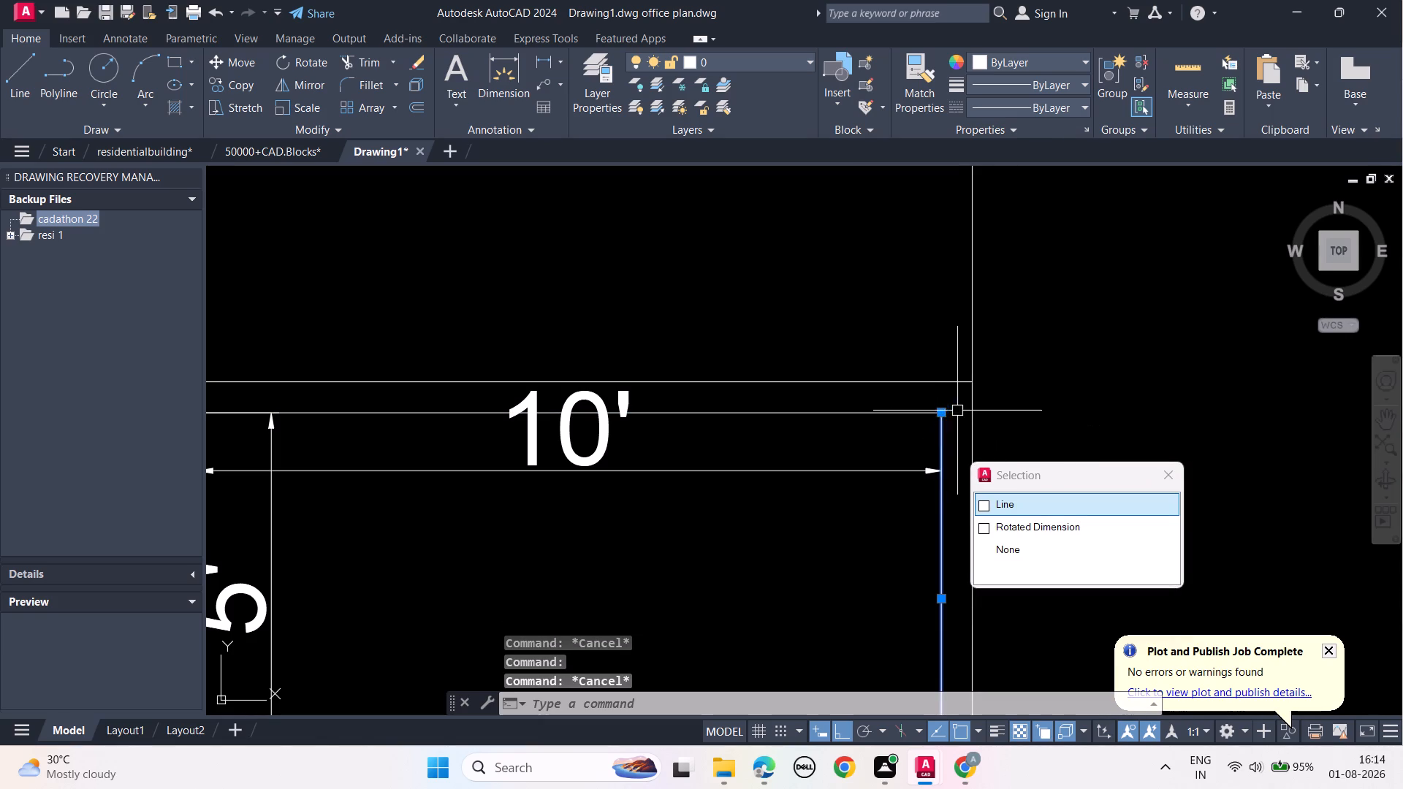
{"action": "left_click", "coordinate": [1012, 504]}
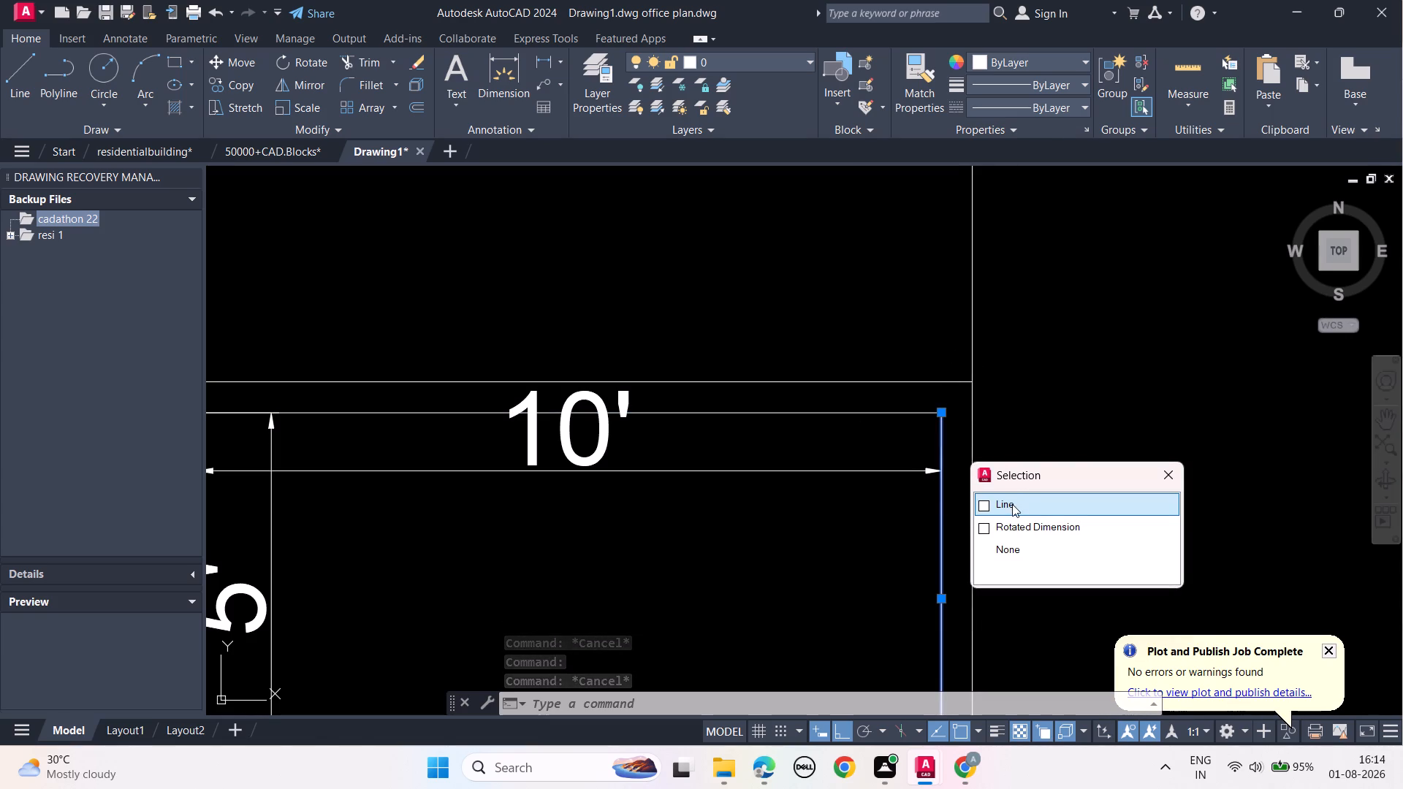
{"action": "left_click", "coordinate": [943, 411]}
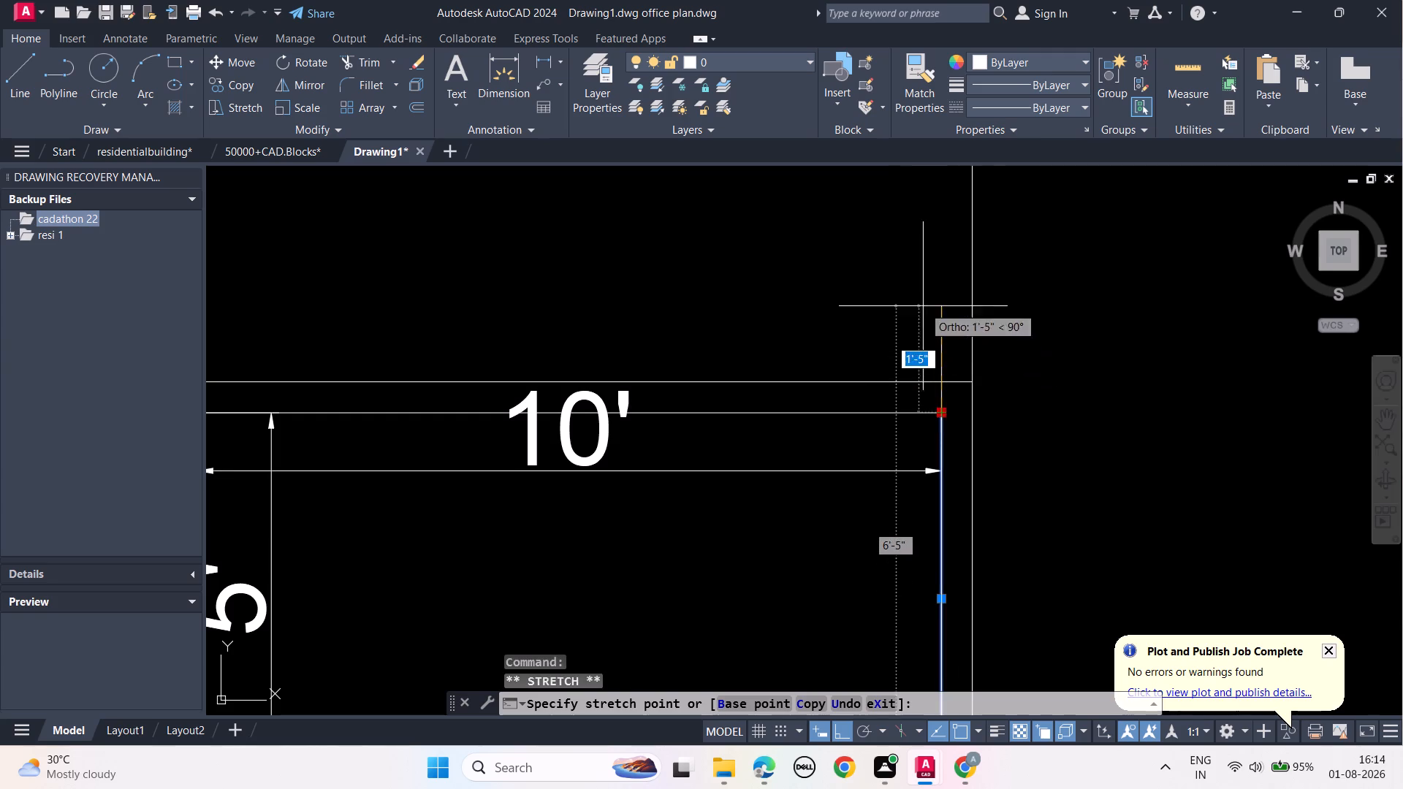
{"action": "scroll", "coordinate": [914, 289], "scroll_direction": "down", "scroll_amount": 1}
{"action": "middle_click_drag", "start_coordinate": [914, 299], "coordinate": [902, 586]}
{"action": "scroll", "coordinate": [927, 432], "scroll_direction": "down", "scroll_amount": 1}
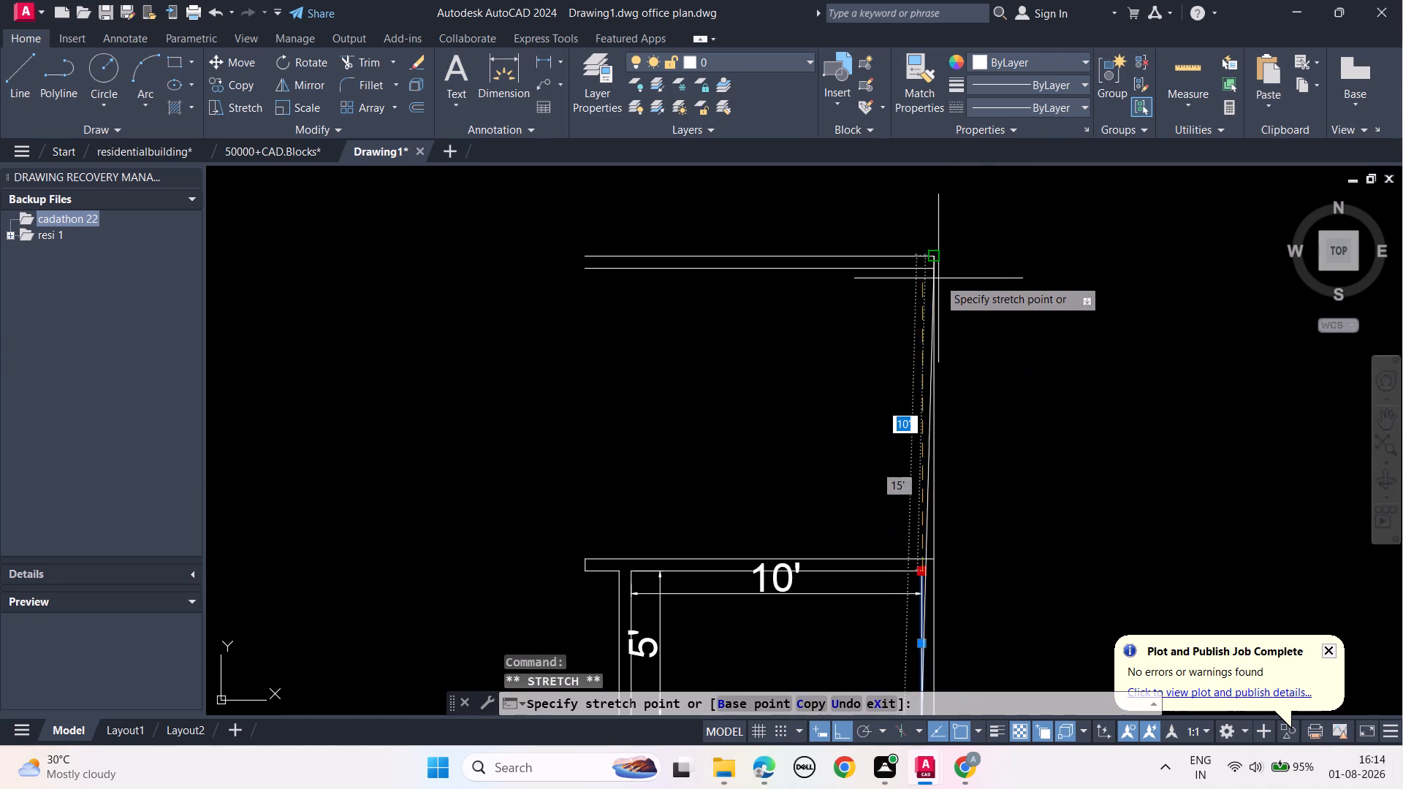
{"action": "left_click", "coordinate": [922, 237]}
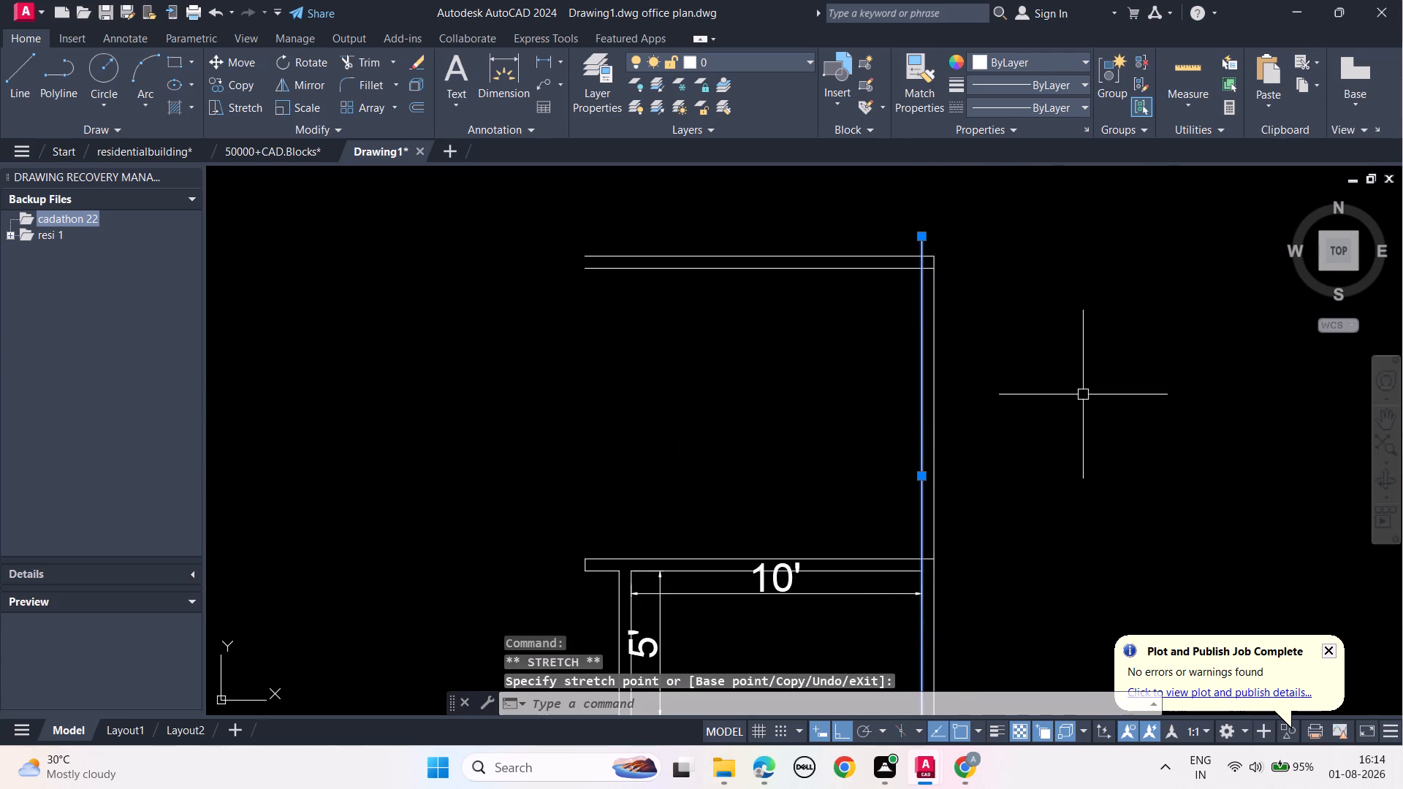
{"action": "key", "text": "Escape"}
{"action": "key", "text": "Escape"}
{"action": "key", "text": "Escape"}
{"action": "key", "text": "Escape"}
Trim the inner right and inner top wall lines where they overrun each other at the upper room's top right corner.
{"action": "middle_click_drag", "start_coordinate": [1078, 390], "coordinate": [932, 481]}
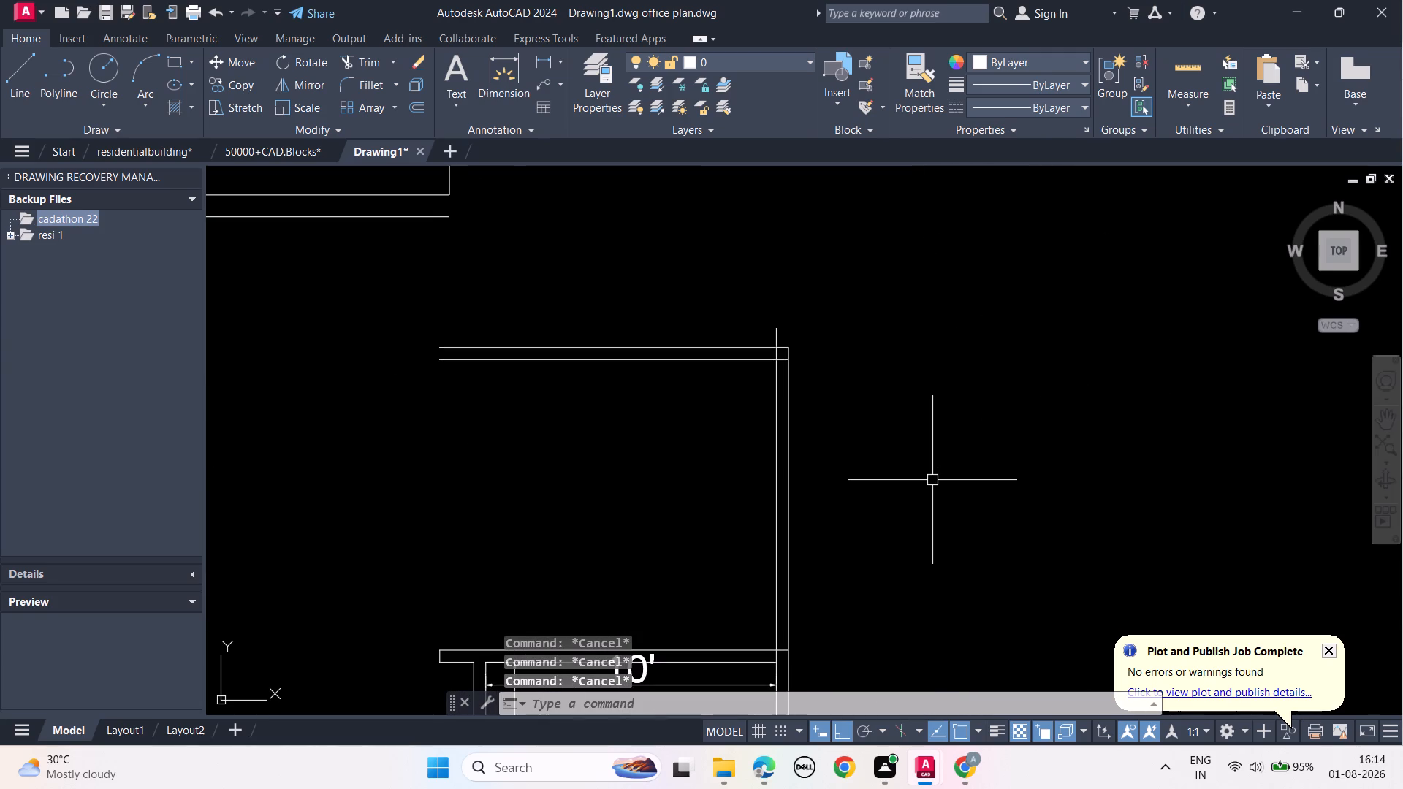
{"action": "type", "text": "TR"}
{"action": "key", "text": "space"}
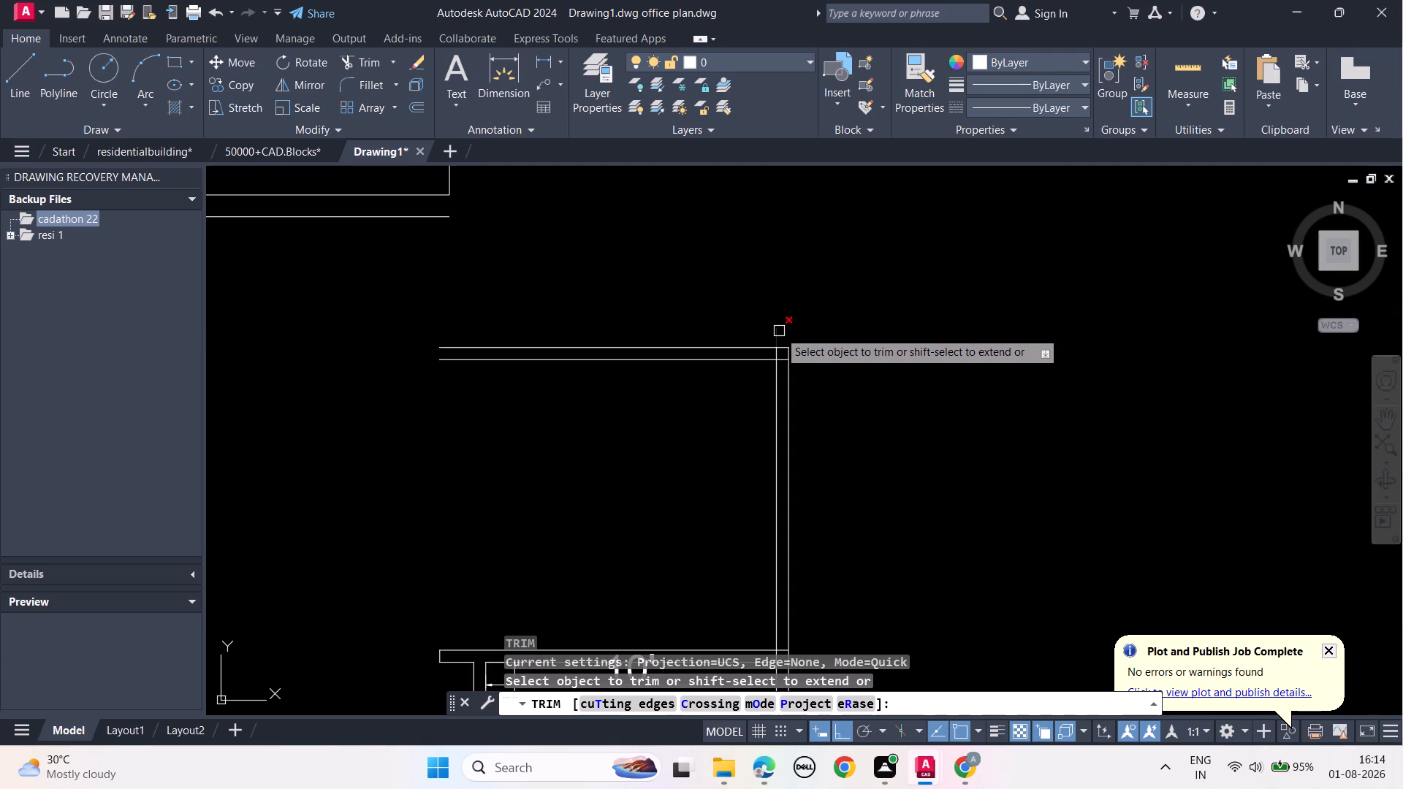
{"action": "left_click", "coordinate": [779, 332]}
{"action": "scroll", "coordinate": [842, 348], "scroll_direction": "up", "scroll_amount": 3}
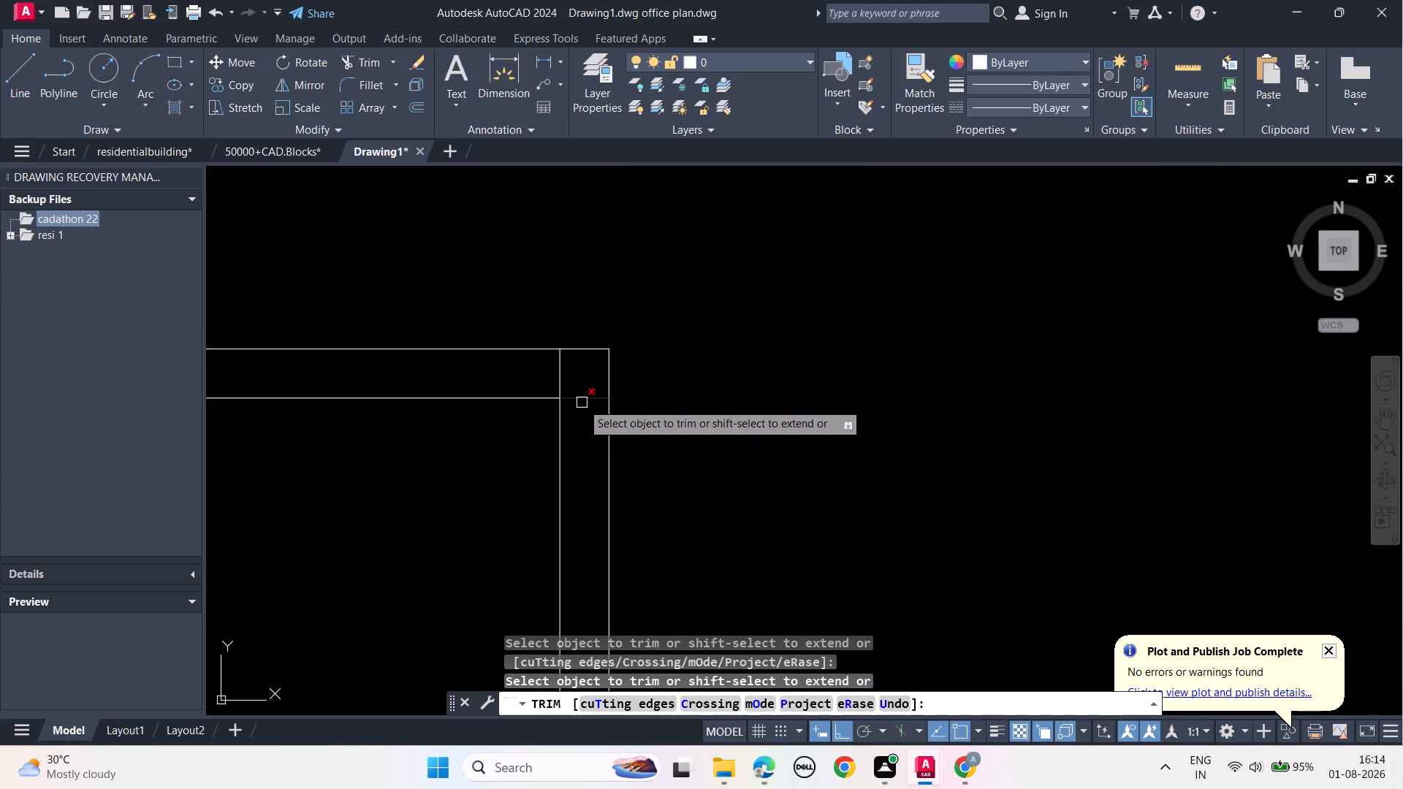
{"action": "left_click", "coordinate": [582, 403]}
{"action": "left_click", "coordinate": [563, 375]}
{"action": "key", "text": "Escape"}
{"action": "key", "text": "Escape"}
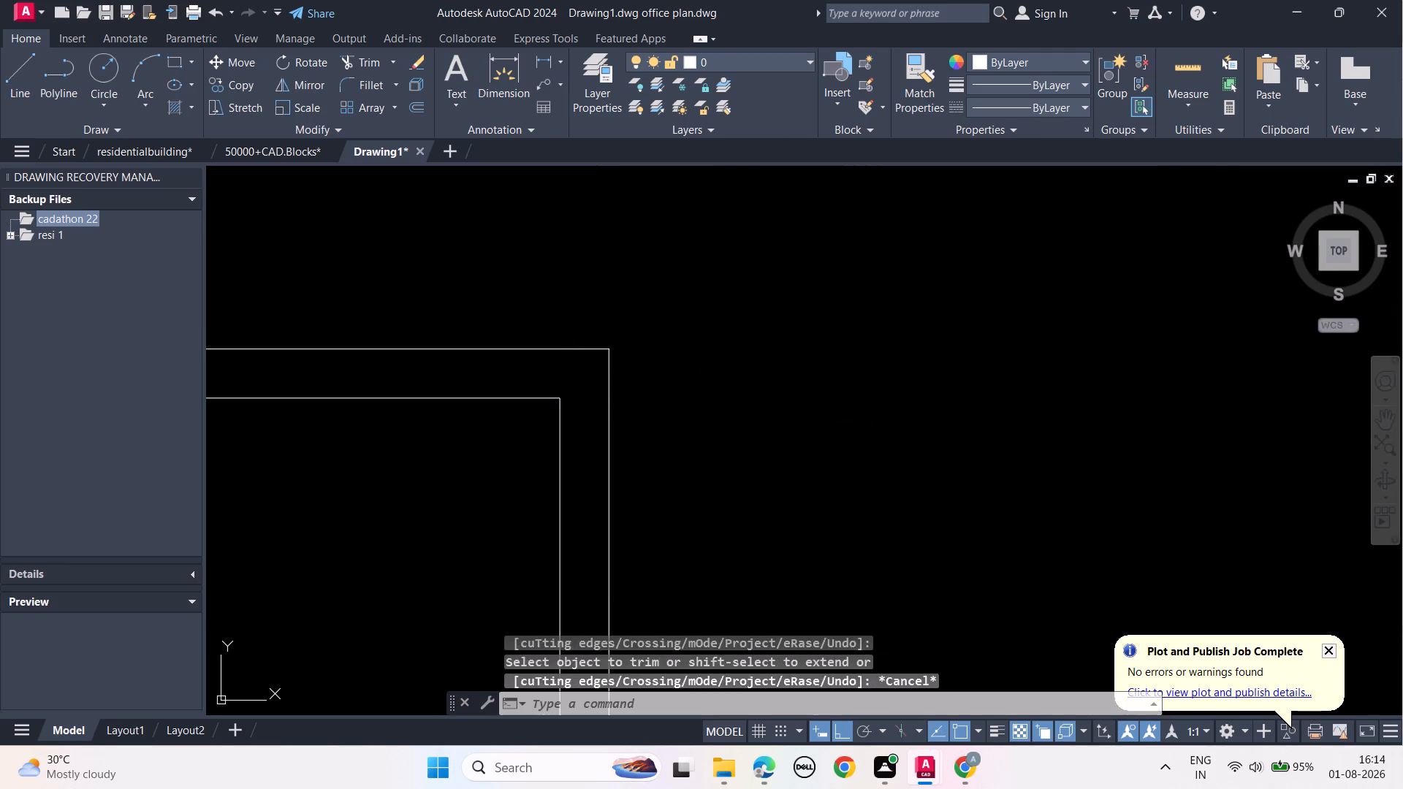
{"action": "key", "text": "Escape"}
{"action": "key", "text": "Escape"}
{"action": "key", "text": "Escape"}
{"action": "key", "text": "Escape"}
Draw a vertical line closing the upper room's left side, from the lower wall's upper left corner to the top wall's upper line.
{"action": "scroll", "coordinate": [569, 375], "scroll_direction": "down", "scroll_amount": 3}
{"action": "middle_click_drag", "start_coordinate": [689, 438], "coordinate": [1054, 401]}
{"action": "scroll", "coordinate": [1054, 401], "scroll_direction": "down", "scroll_amount": 1}
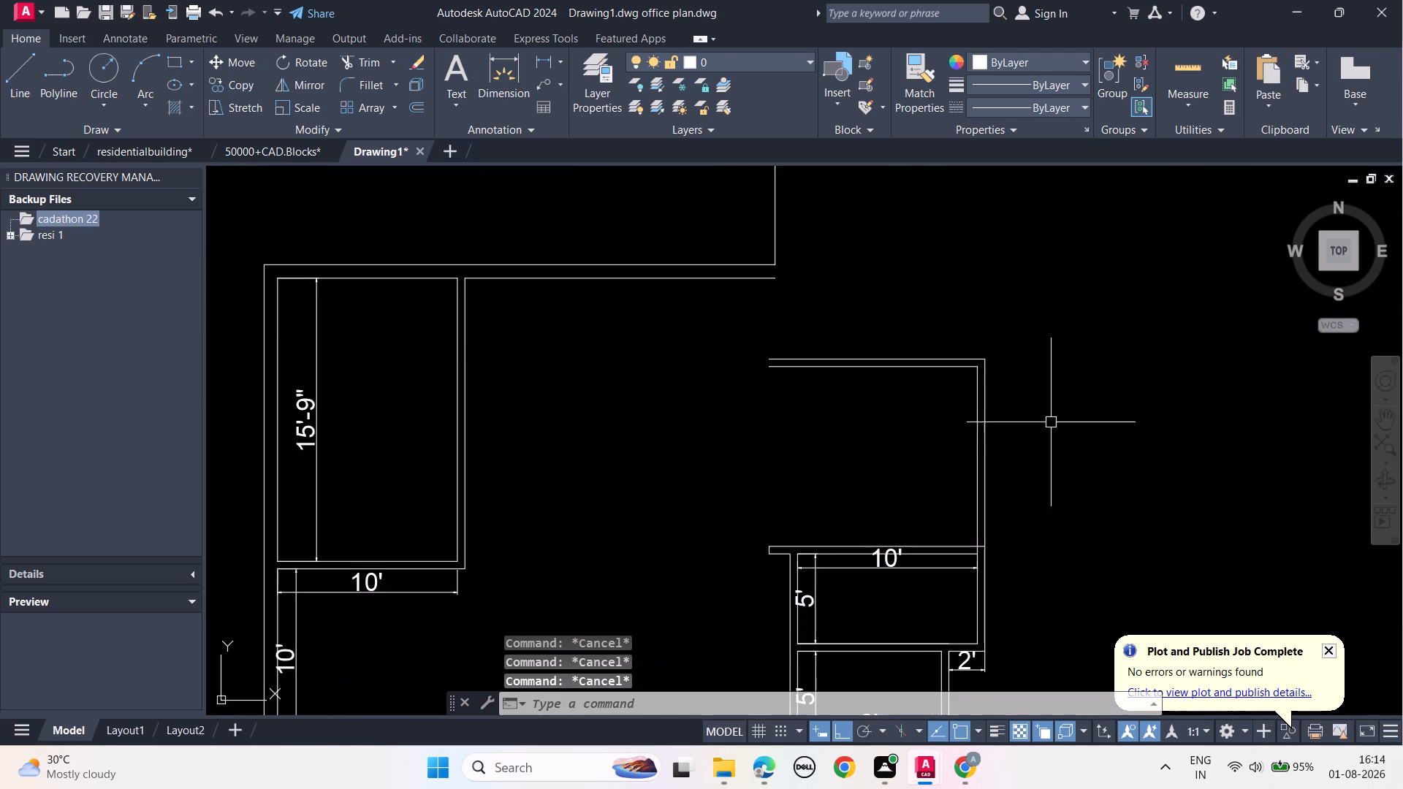
{"action": "middle_click_drag", "start_coordinate": [1038, 465], "coordinate": [978, 406]}
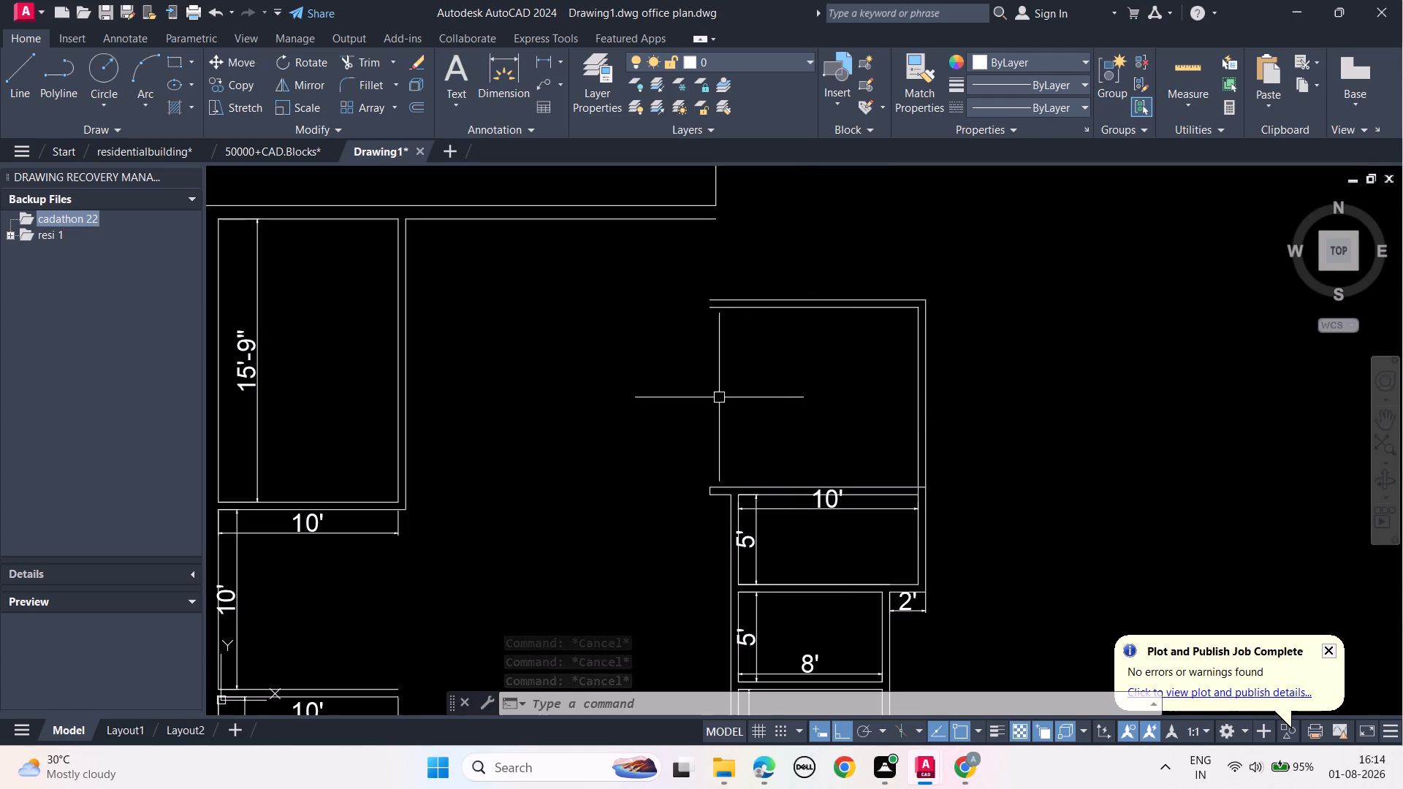
{"action": "scroll", "coordinate": [730, 359], "scroll_direction": "up", "scroll_amount": 1}
{"action": "middle_click_drag", "start_coordinate": [732, 394], "coordinate": [729, 349]}
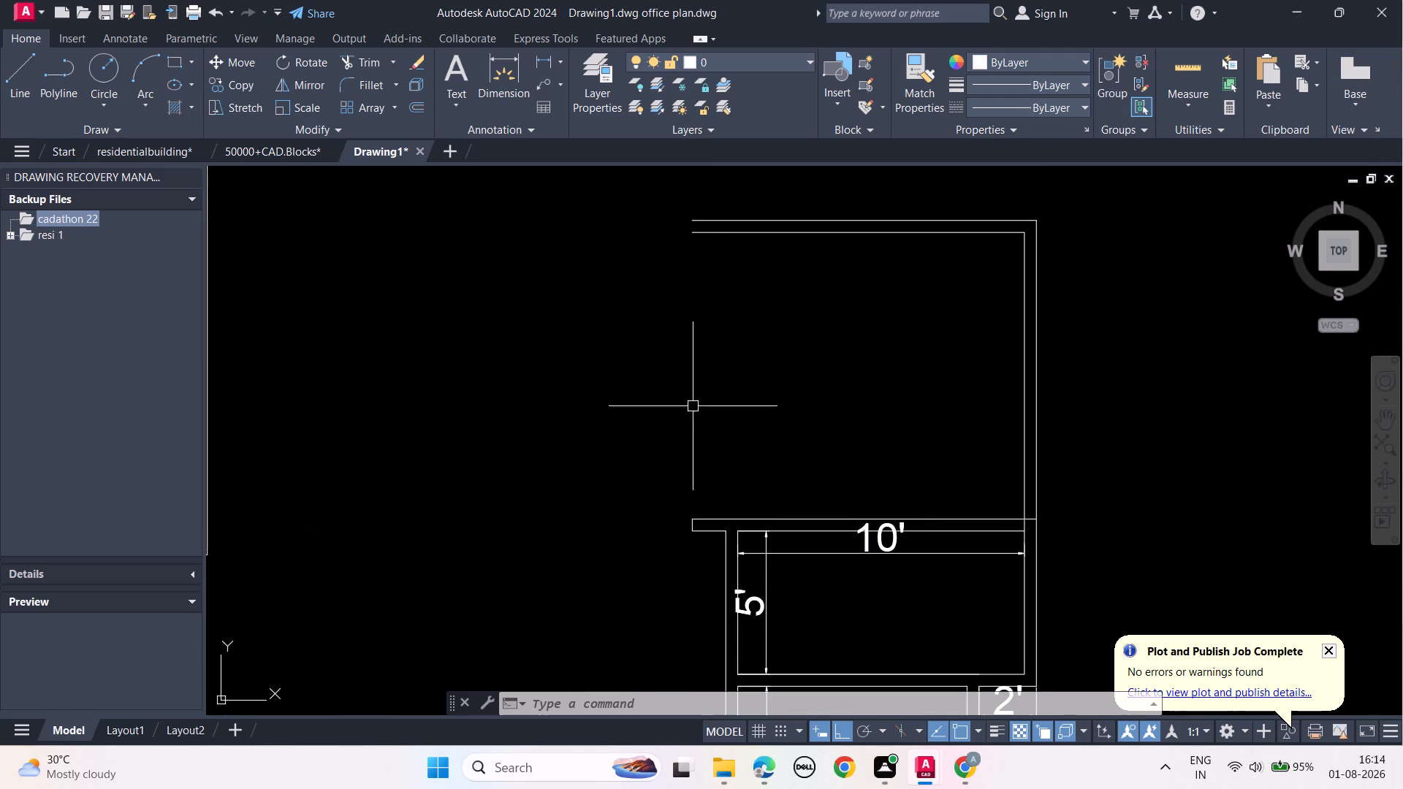
{"action": "type", "text": "L"}
{"action": "key", "text": "space"}
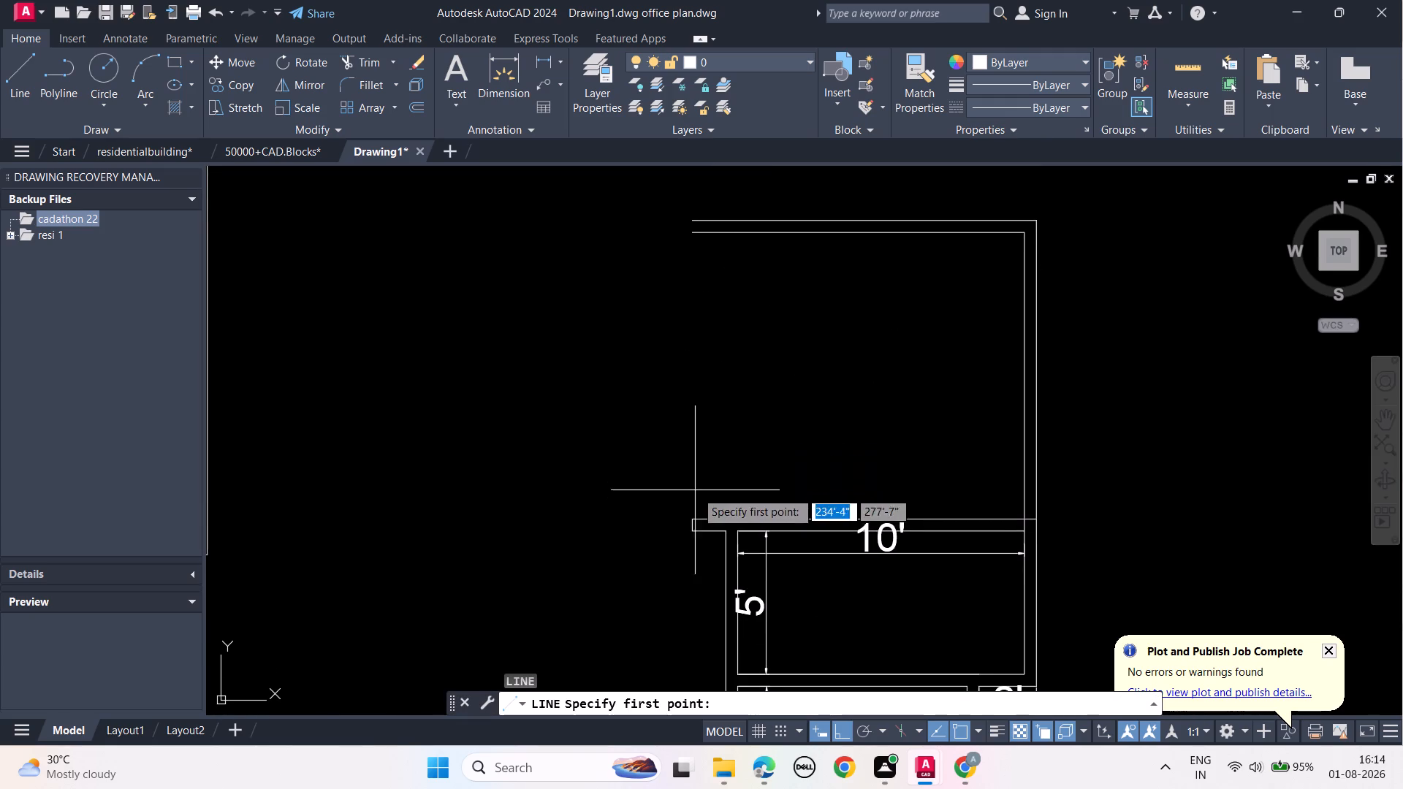
{"action": "left_click", "coordinate": [696, 522]}
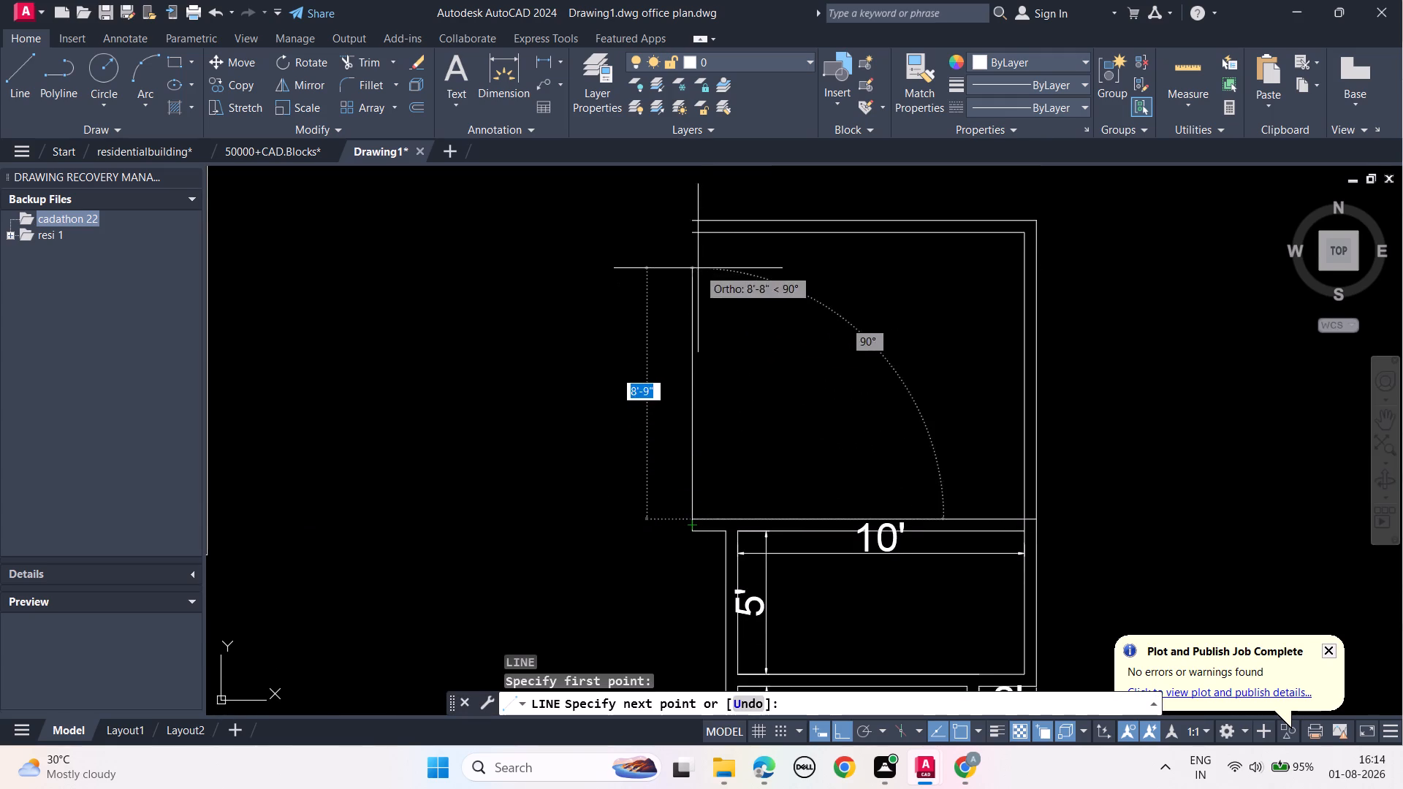
{"action": "left_click", "coordinate": [693, 216]}
{"action": "key", "text": "Escape"}
{"action": "key", "text": "Escape"}
{"action": "key", "text": "Escape"}
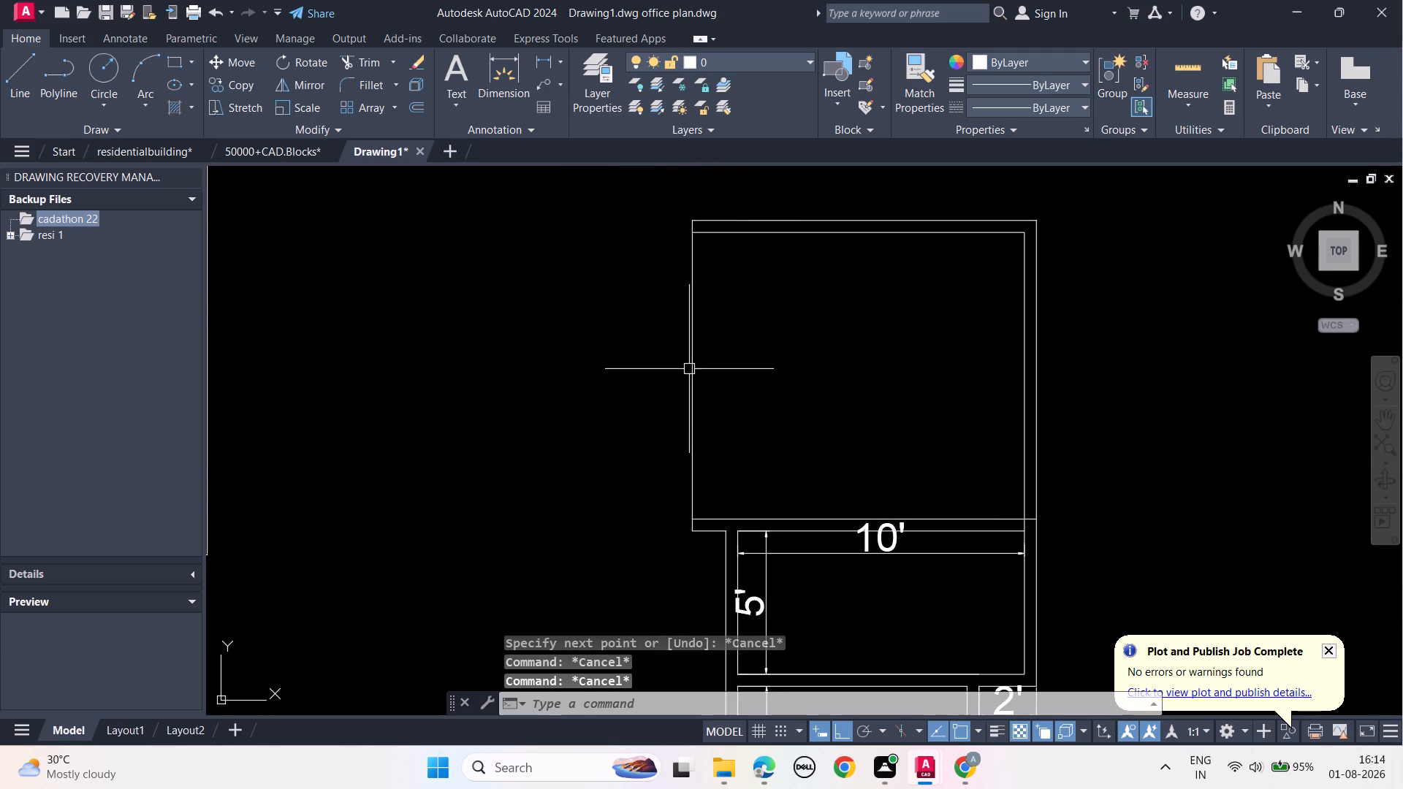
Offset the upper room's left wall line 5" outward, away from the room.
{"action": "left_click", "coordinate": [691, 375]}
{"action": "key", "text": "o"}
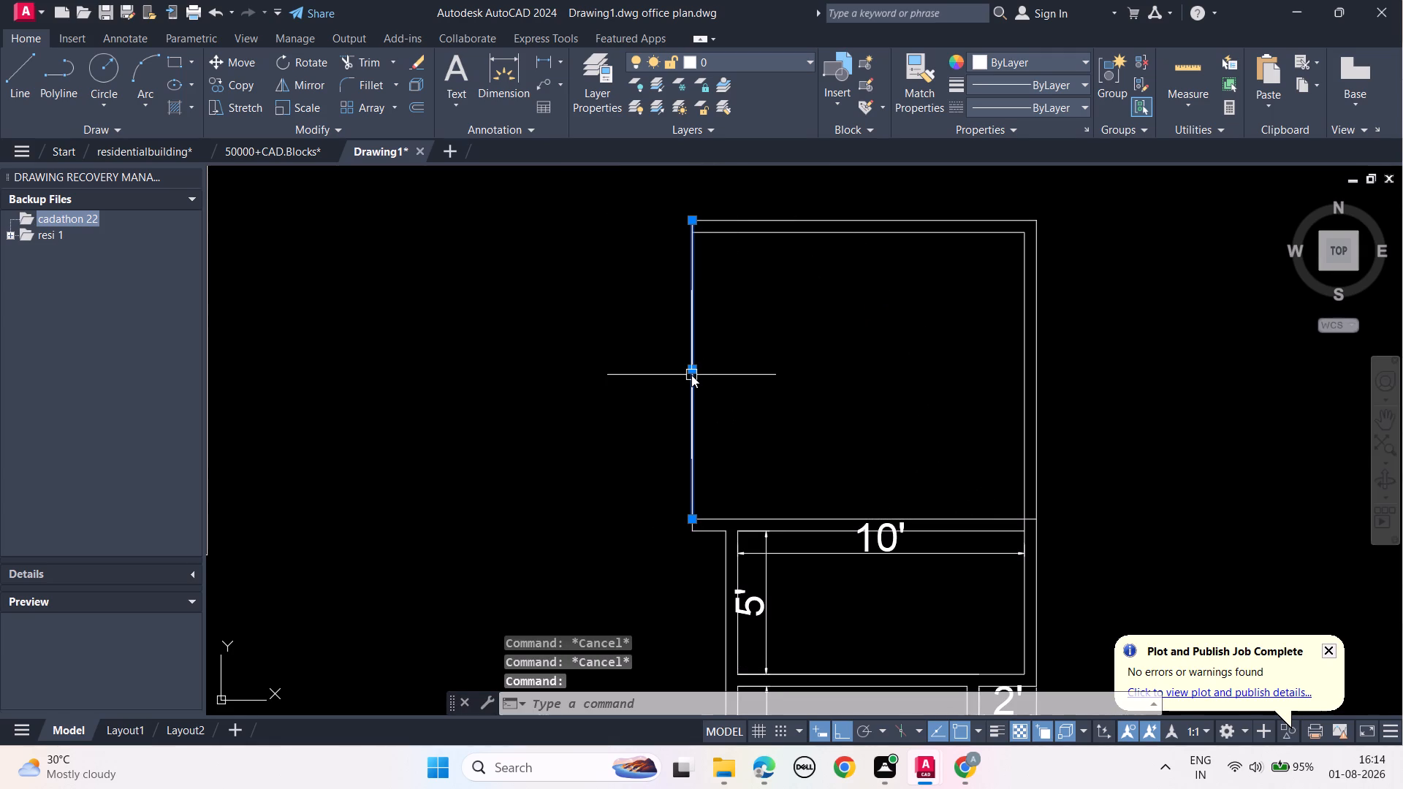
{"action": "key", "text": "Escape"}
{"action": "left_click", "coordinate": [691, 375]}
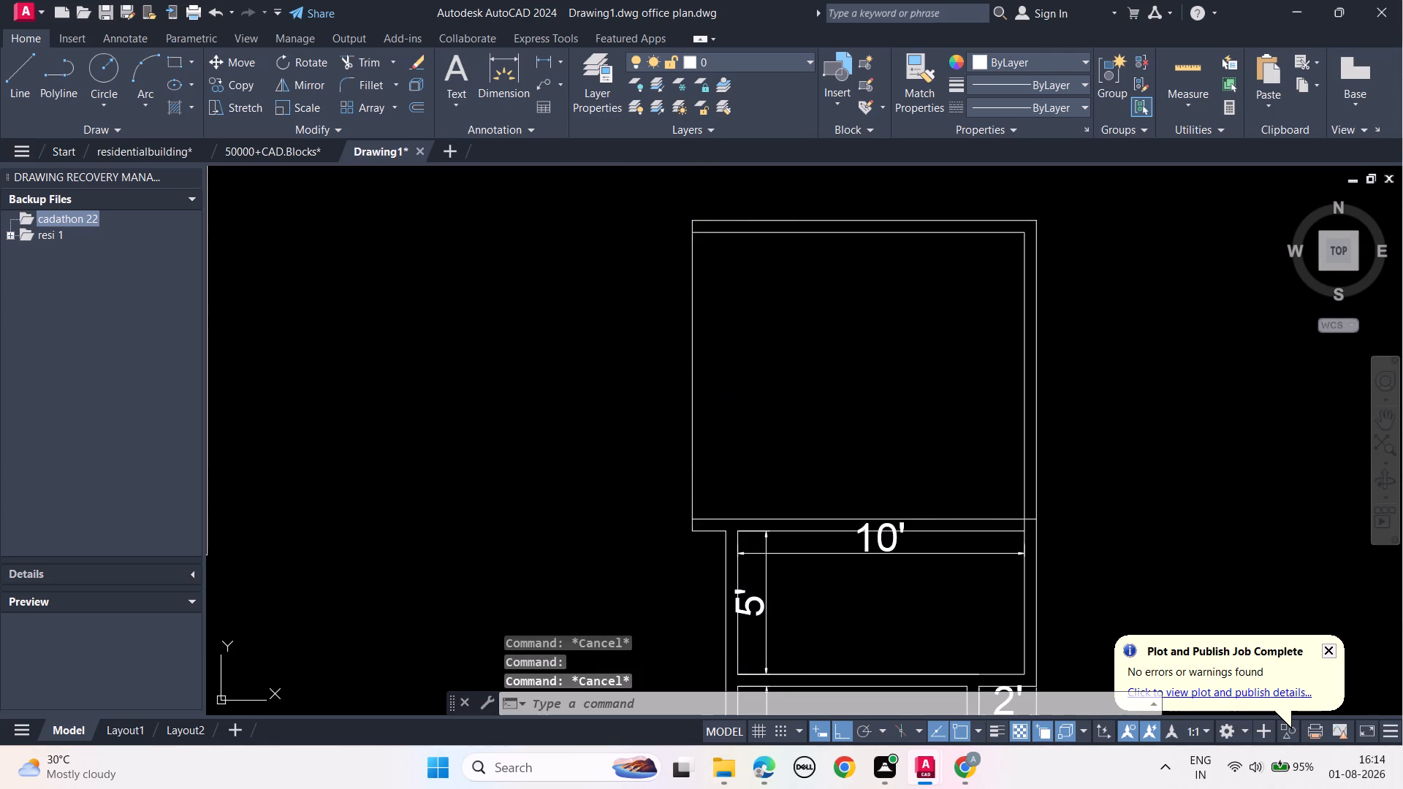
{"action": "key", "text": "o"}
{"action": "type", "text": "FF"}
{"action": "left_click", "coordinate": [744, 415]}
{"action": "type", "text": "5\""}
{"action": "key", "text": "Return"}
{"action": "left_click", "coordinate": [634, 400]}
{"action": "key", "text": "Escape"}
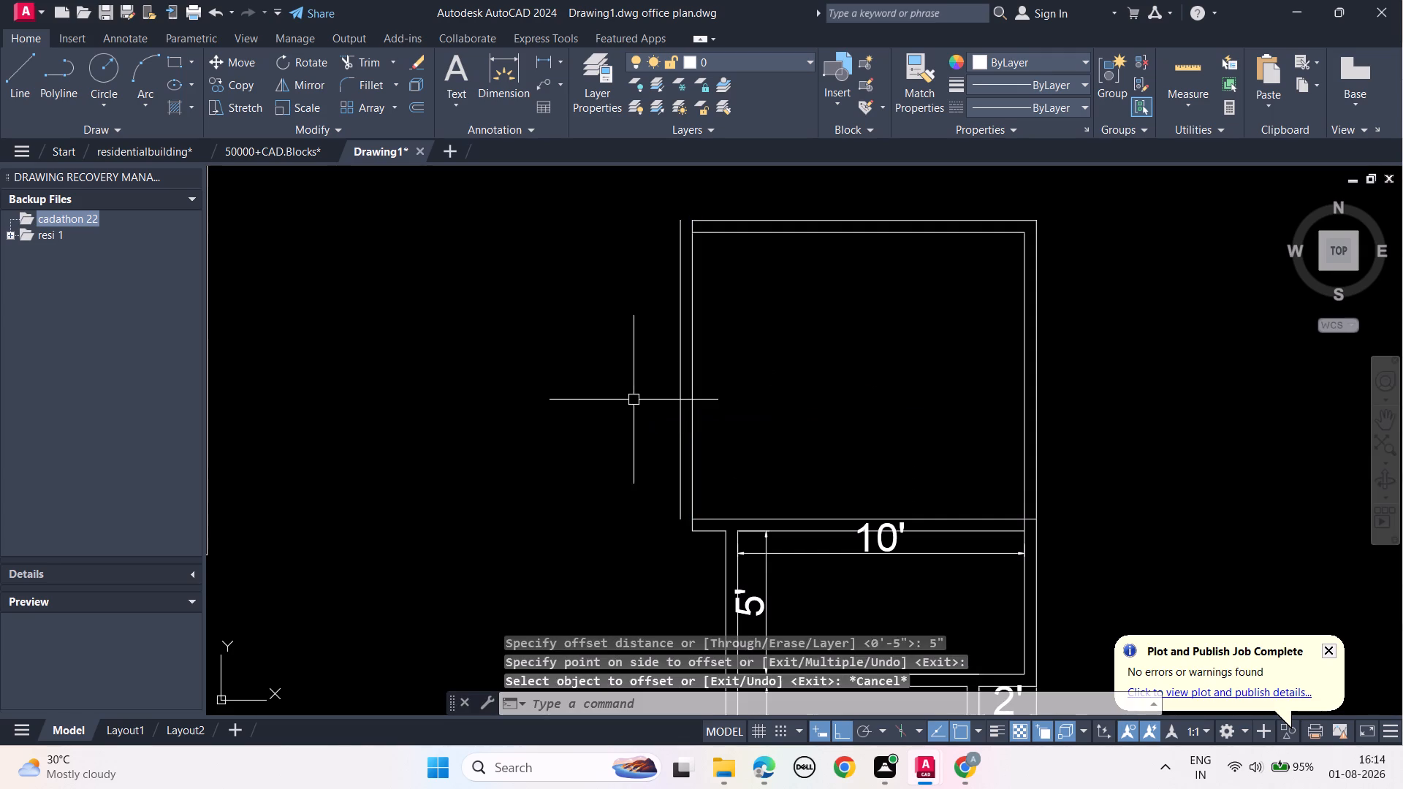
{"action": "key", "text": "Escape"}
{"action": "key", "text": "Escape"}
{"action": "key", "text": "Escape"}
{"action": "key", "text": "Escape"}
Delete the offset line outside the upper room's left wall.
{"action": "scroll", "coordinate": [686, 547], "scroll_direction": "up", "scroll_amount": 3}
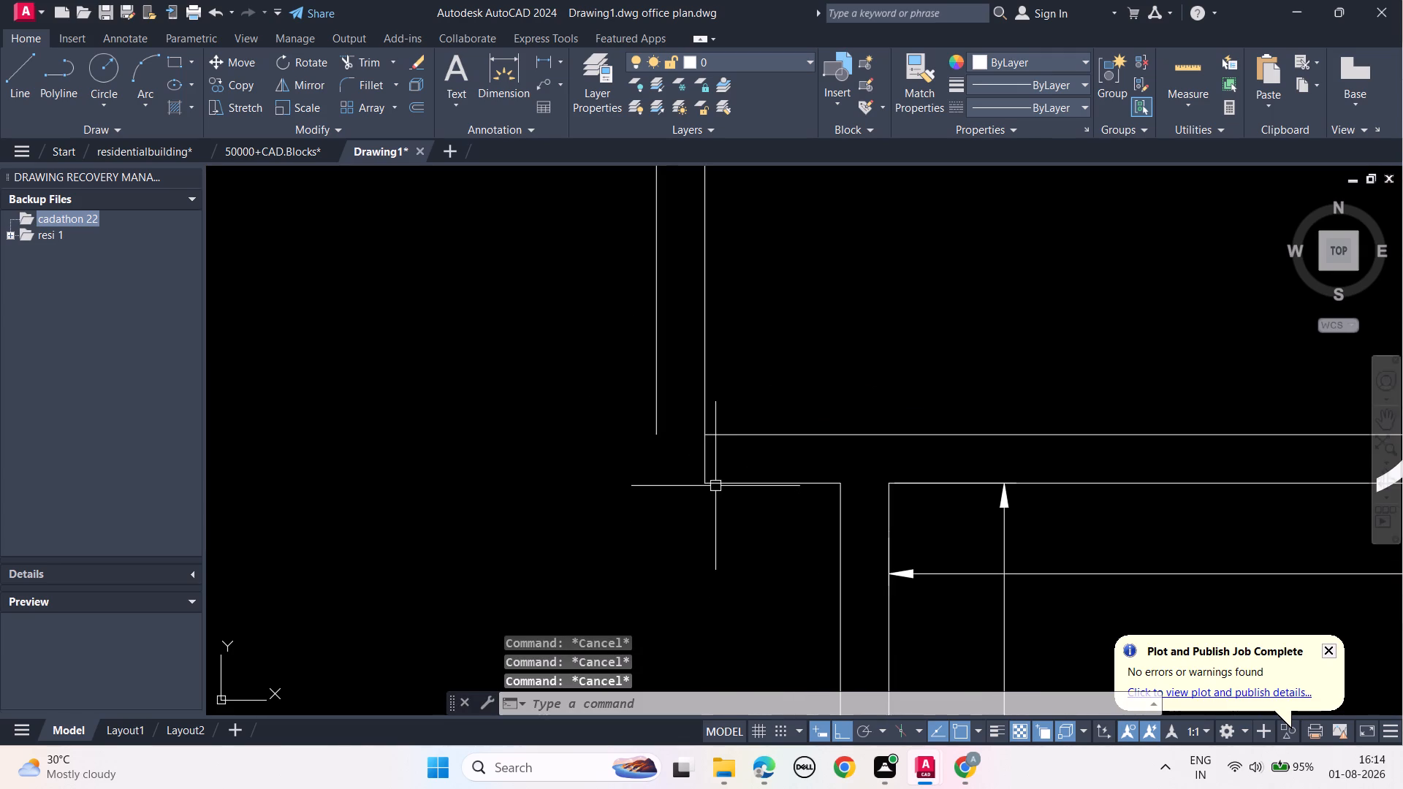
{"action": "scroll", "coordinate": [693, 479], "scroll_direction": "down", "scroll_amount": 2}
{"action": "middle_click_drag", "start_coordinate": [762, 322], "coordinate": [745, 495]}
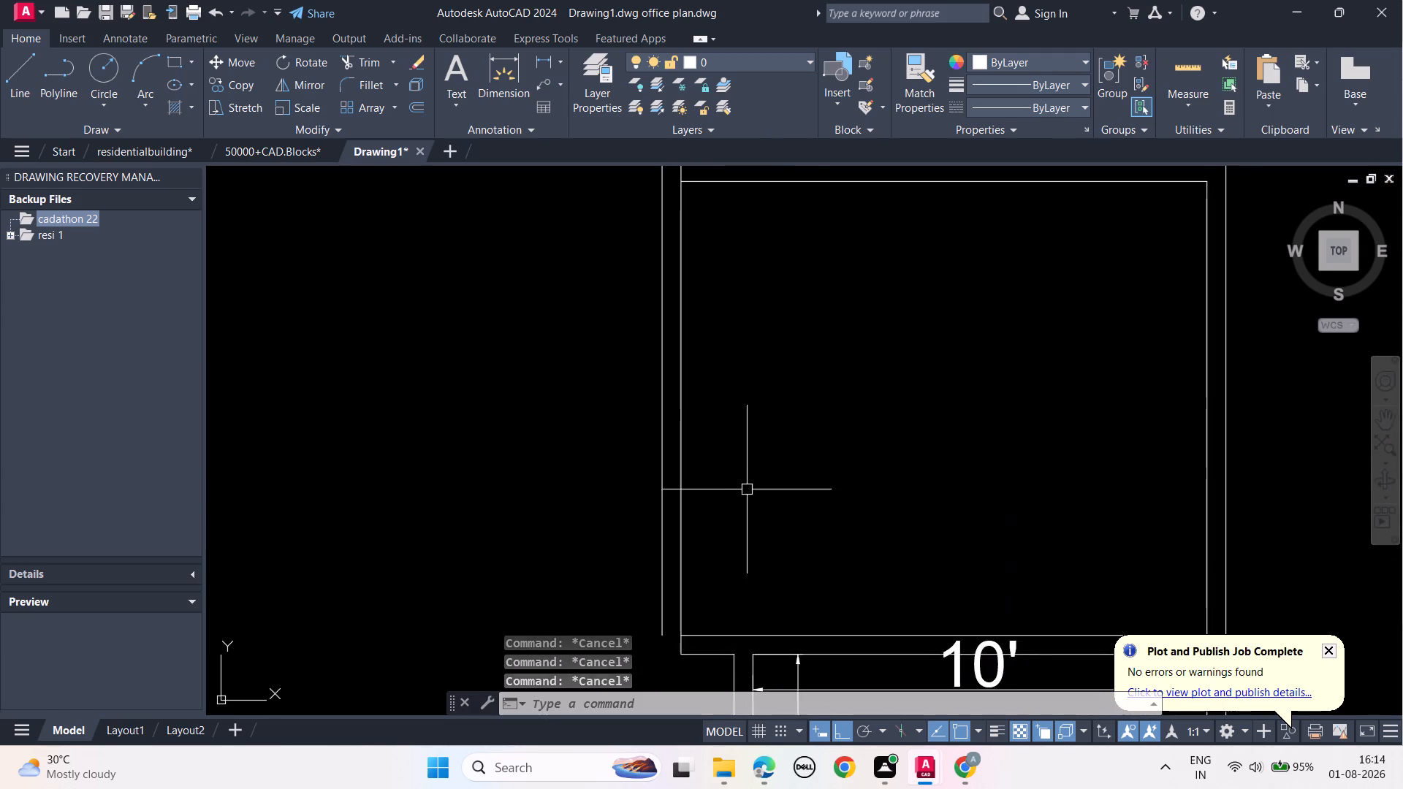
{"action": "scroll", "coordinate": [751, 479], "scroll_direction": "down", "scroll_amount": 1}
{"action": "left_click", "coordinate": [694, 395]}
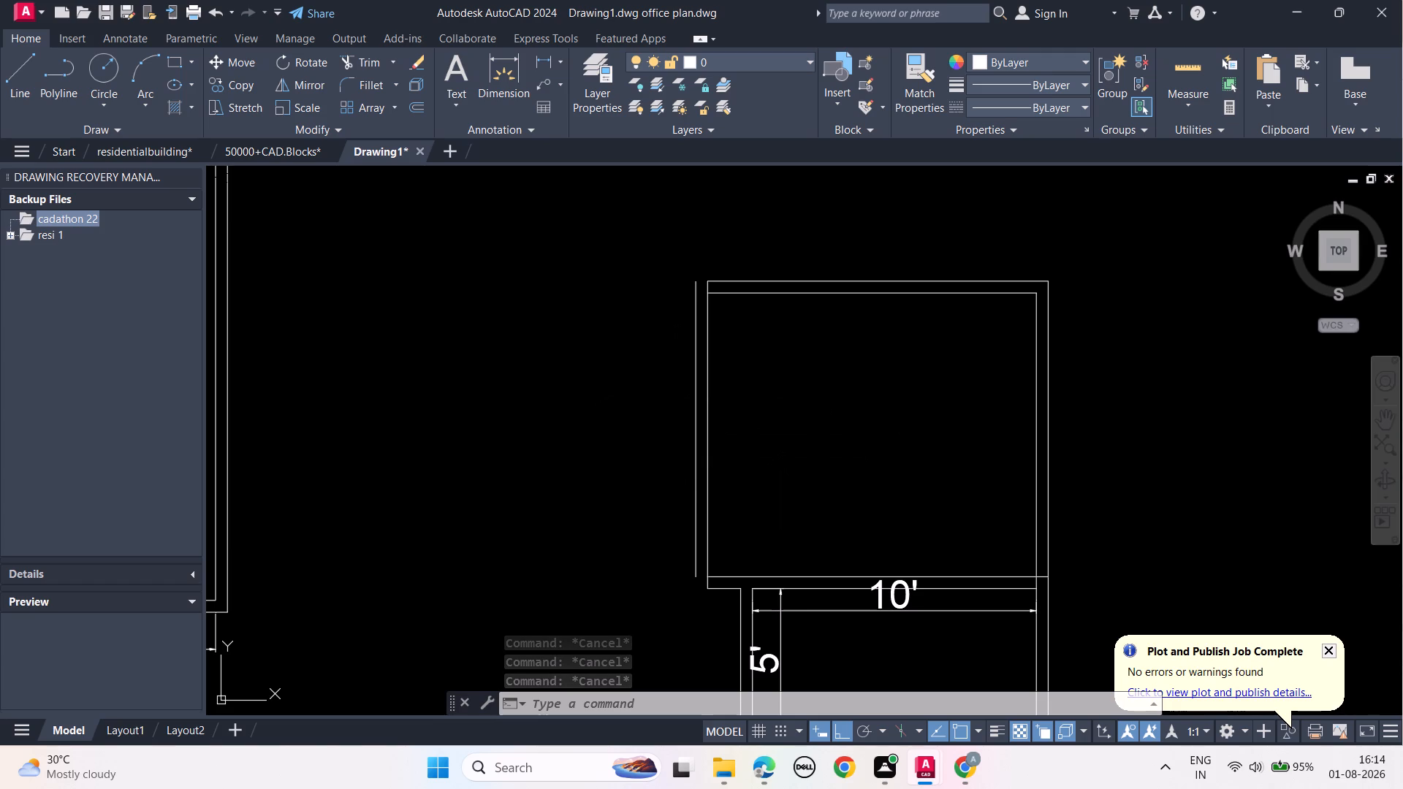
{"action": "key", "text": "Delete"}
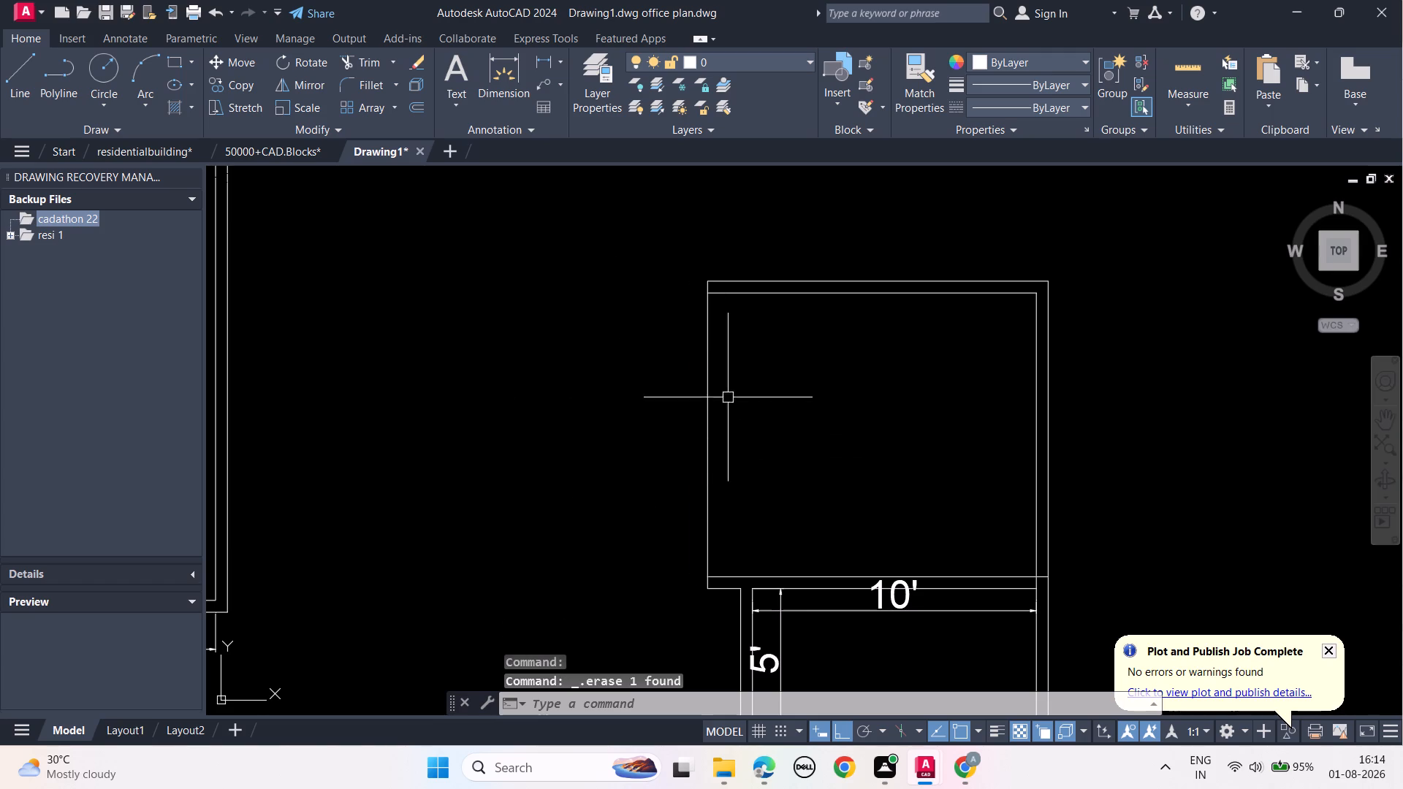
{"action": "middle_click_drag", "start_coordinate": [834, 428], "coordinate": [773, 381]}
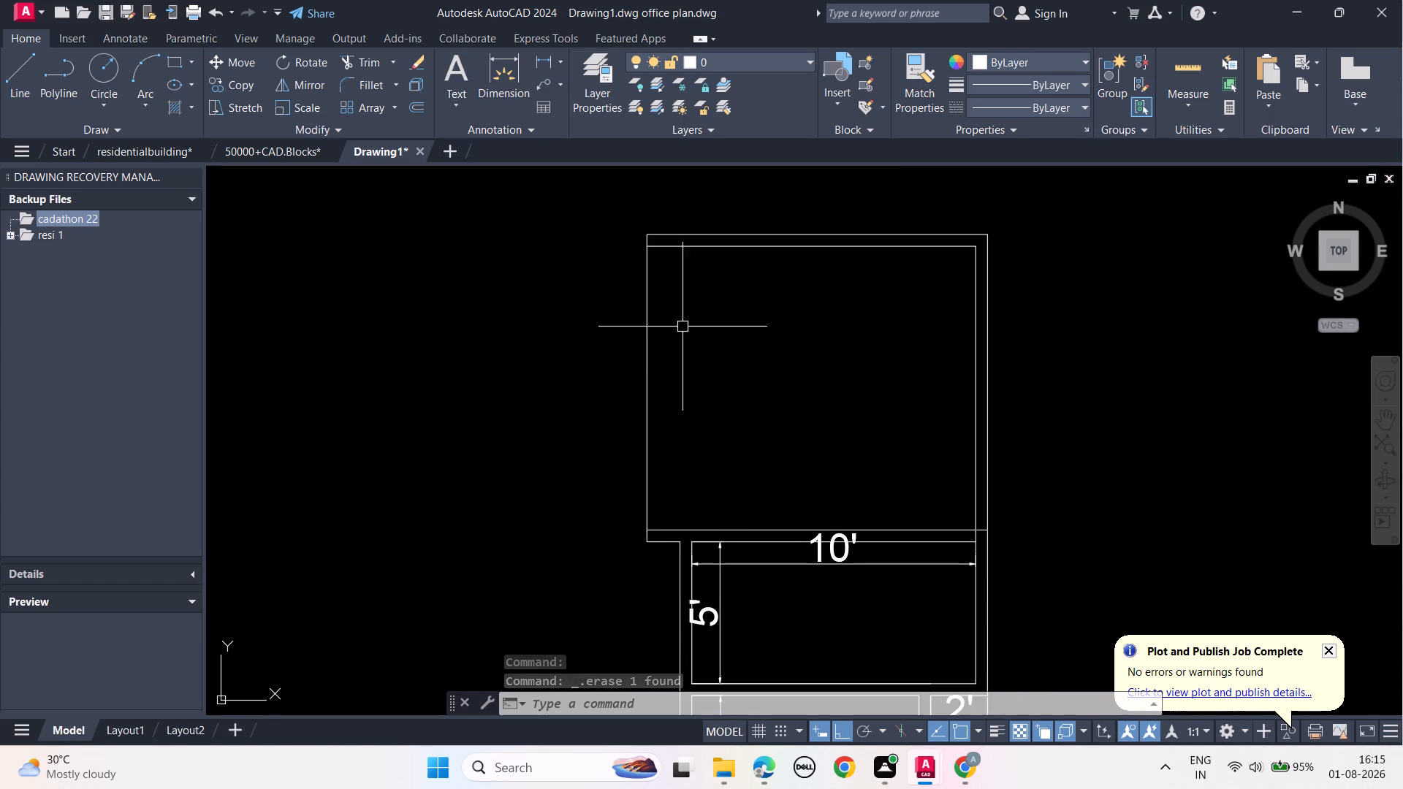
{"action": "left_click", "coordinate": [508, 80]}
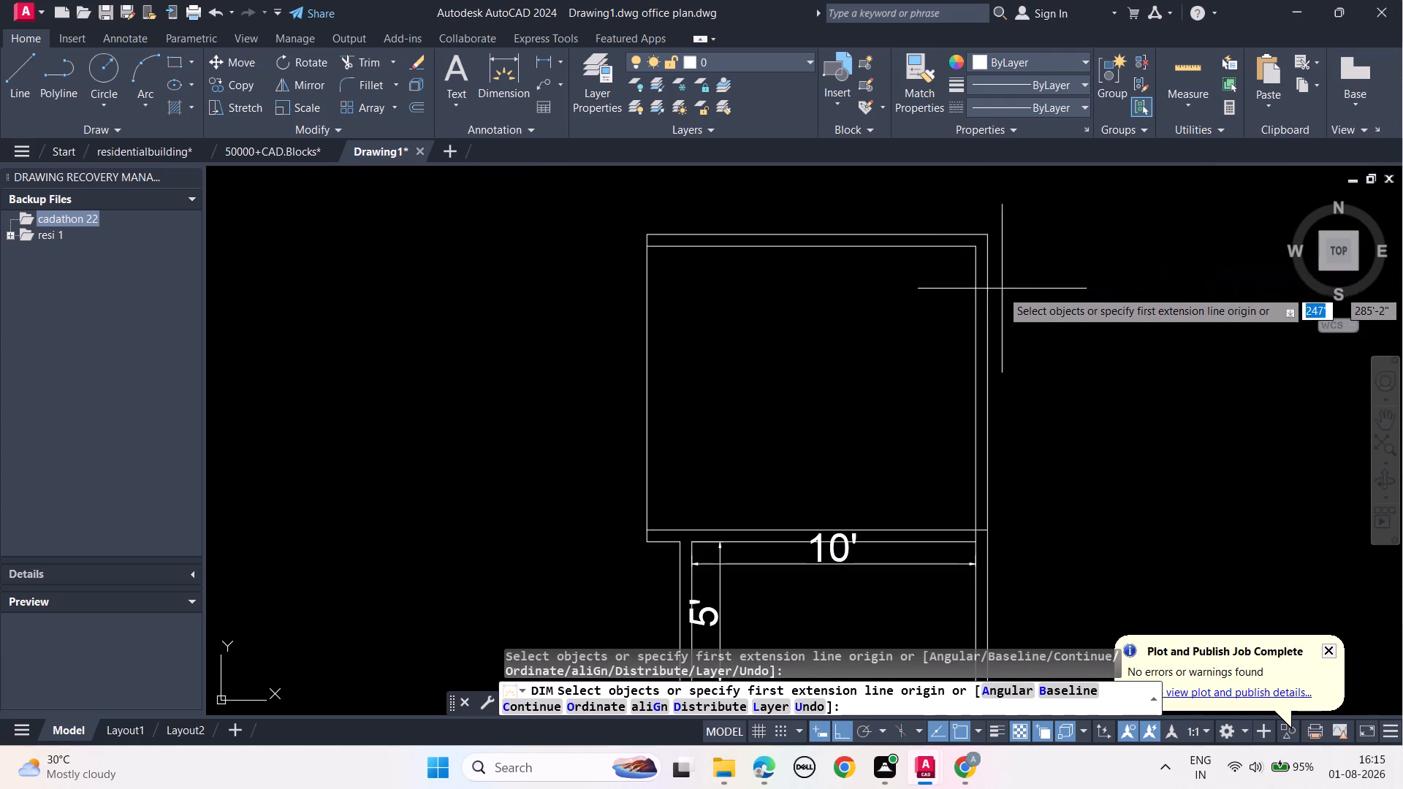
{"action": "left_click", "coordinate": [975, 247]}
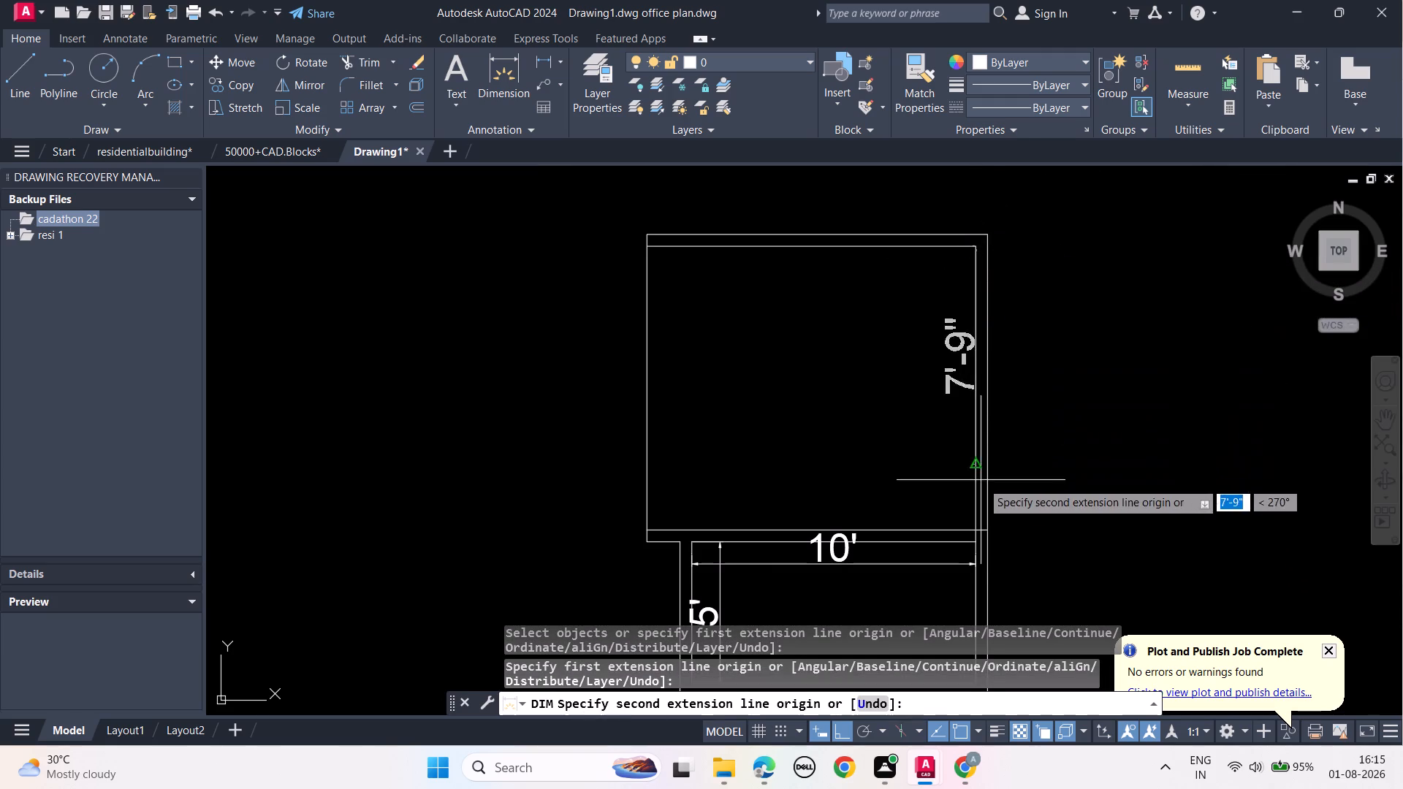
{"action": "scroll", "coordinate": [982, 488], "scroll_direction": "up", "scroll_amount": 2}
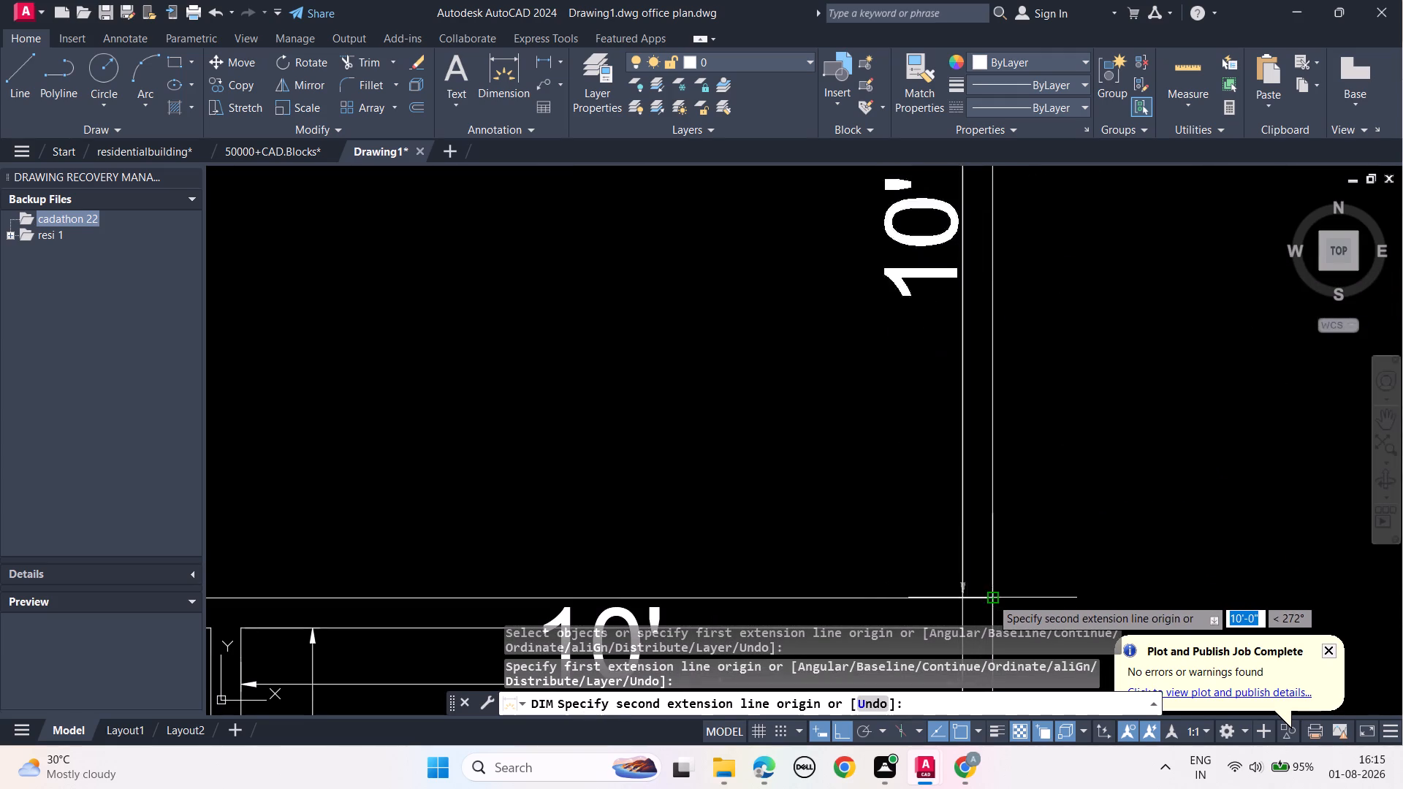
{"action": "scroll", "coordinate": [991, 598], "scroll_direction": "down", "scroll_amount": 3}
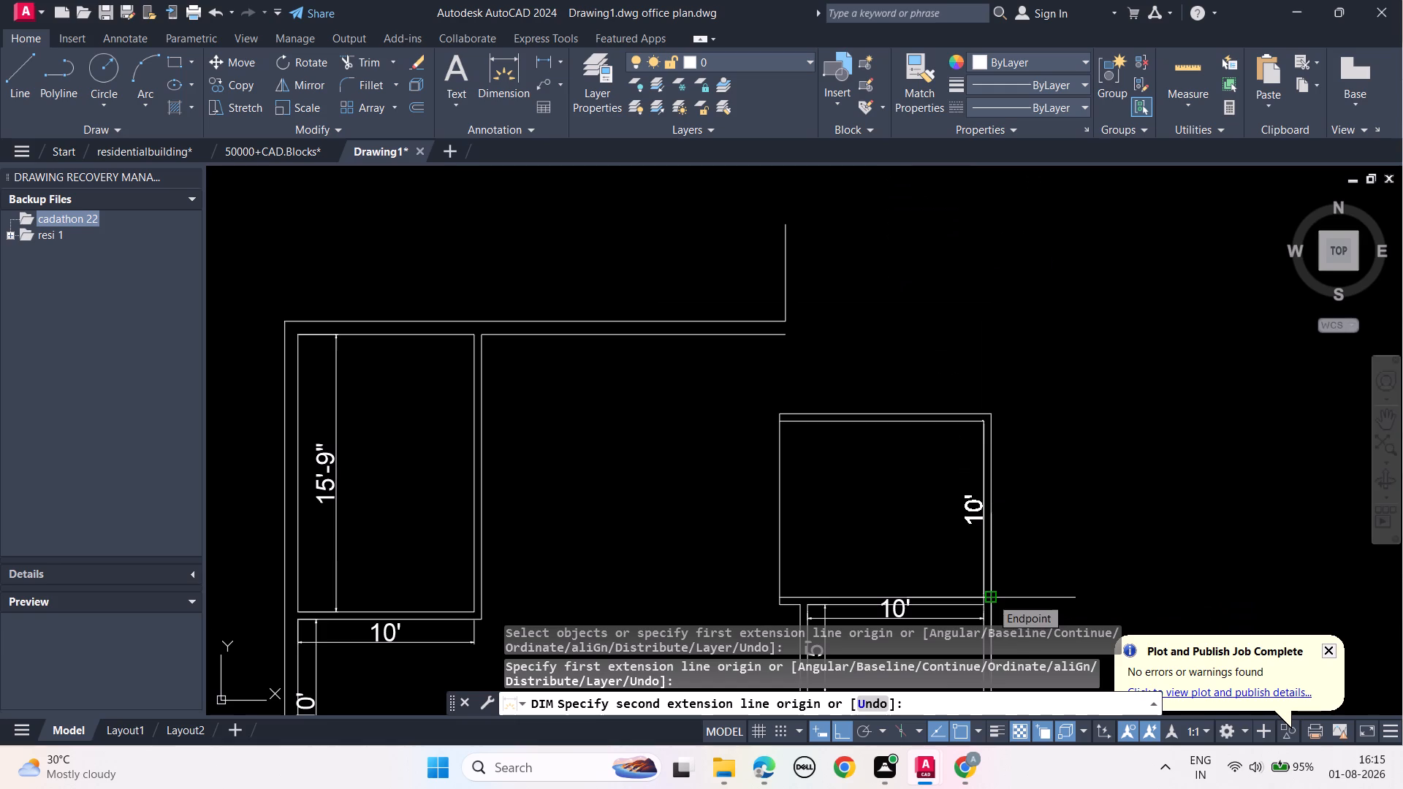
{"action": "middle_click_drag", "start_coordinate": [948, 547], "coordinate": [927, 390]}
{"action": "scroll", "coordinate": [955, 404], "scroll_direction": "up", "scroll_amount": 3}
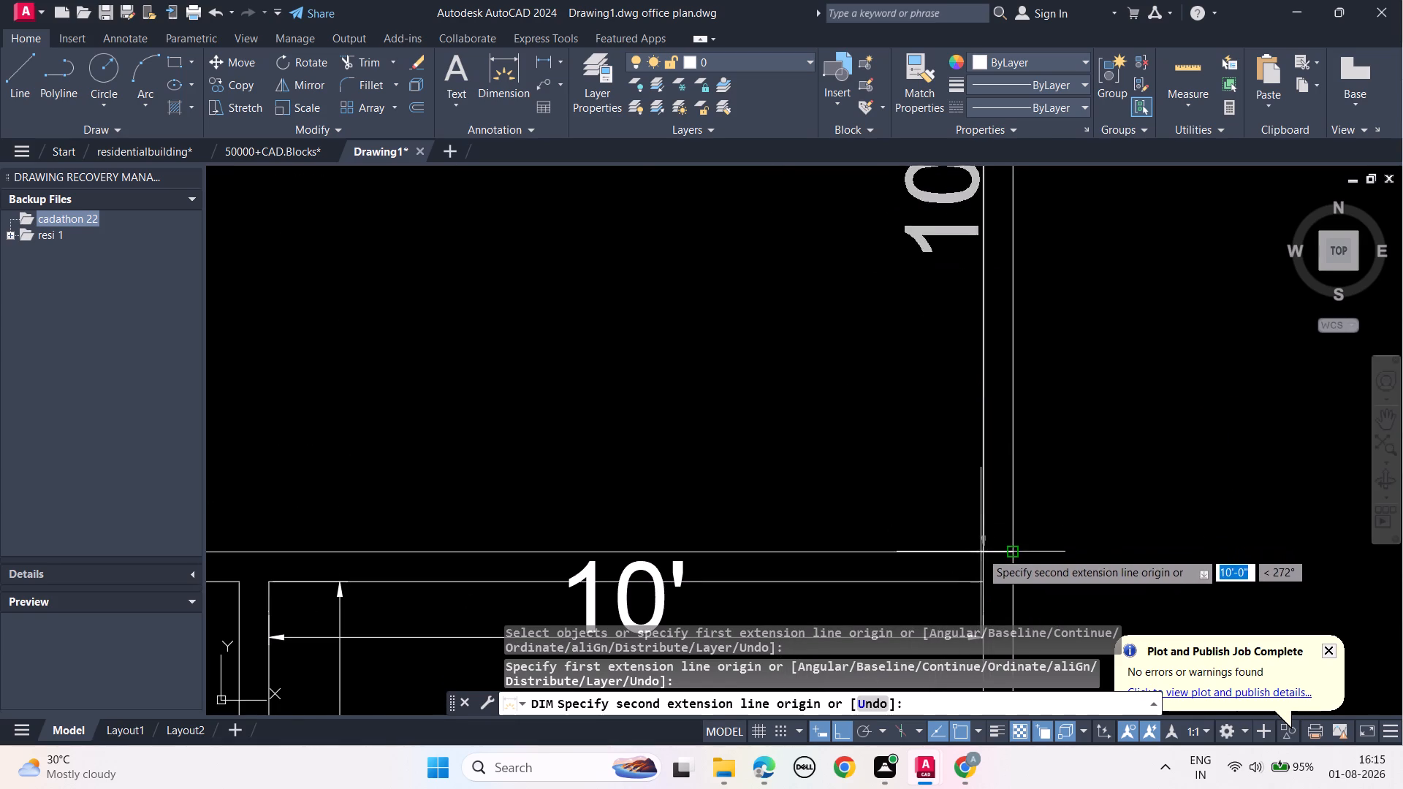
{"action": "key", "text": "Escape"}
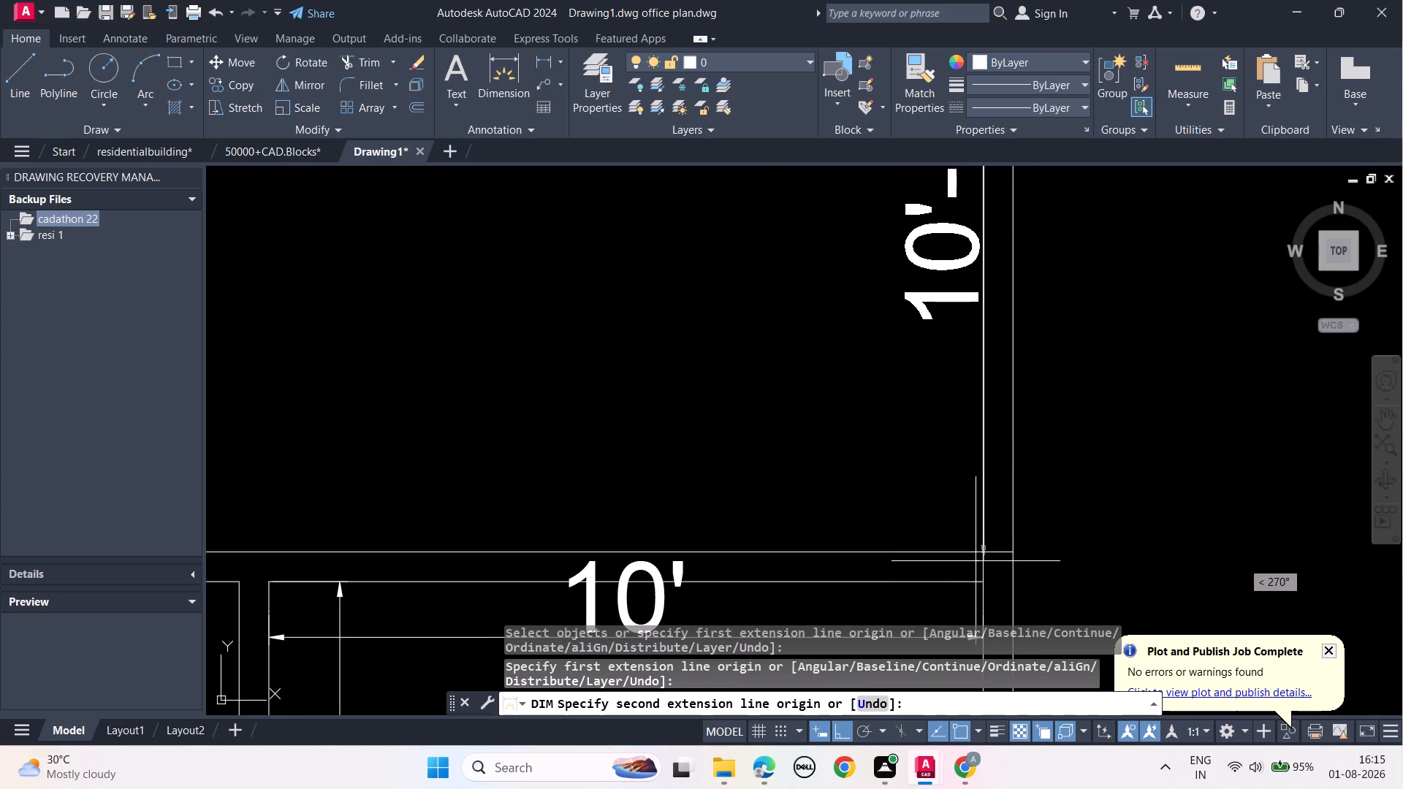
Trim the overlapping inner right wall and lower wall segments where they cross at the upper room's bottom right corner.
{"action": "scroll", "coordinate": [964, 528], "scroll_direction": "down", "scroll_amount": 2}
{"action": "middle_click_drag", "start_coordinate": [988, 399], "coordinate": [982, 410]}
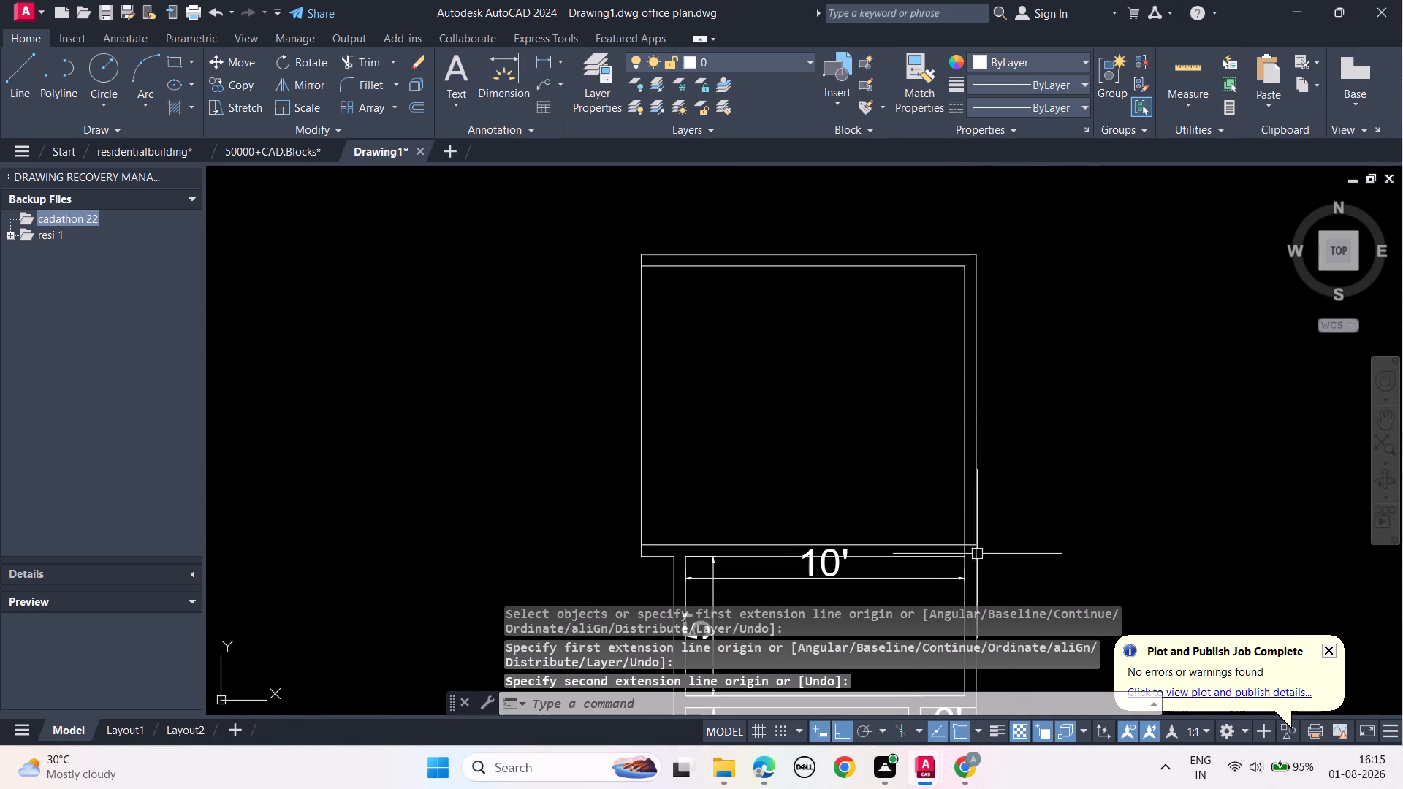
{"action": "scroll", "coordinate": [1020, 572], "scroll_direction": "up", "scroll_amount": 3}
{"action": "middle_click_drag", "start_coordinate": [1020, 572], "coordinate": [1023, 544]}
{"action": "type", "text": "TR"}
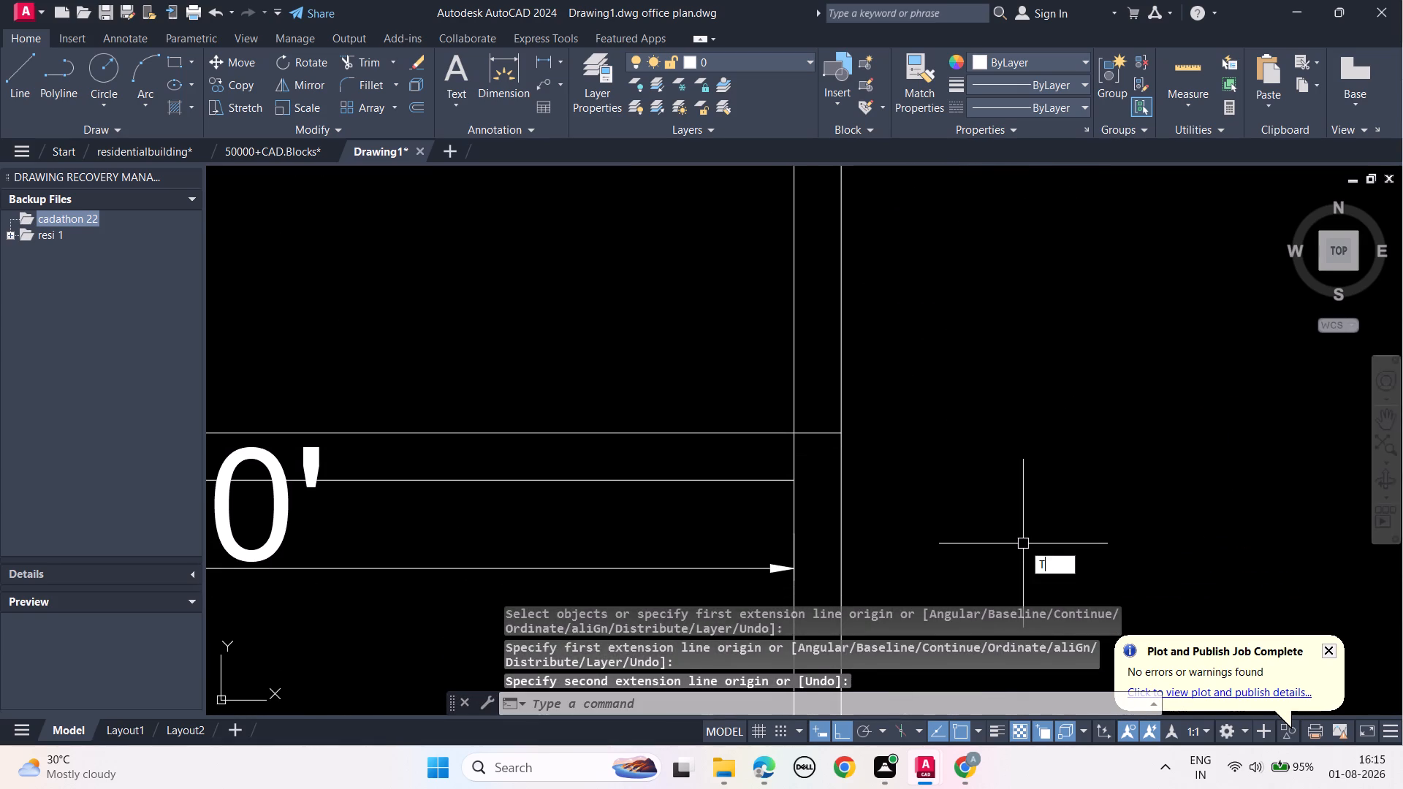
{"action": "key", "text": "space"}
{"action": "left_click", "coordinate": [821, 432]}
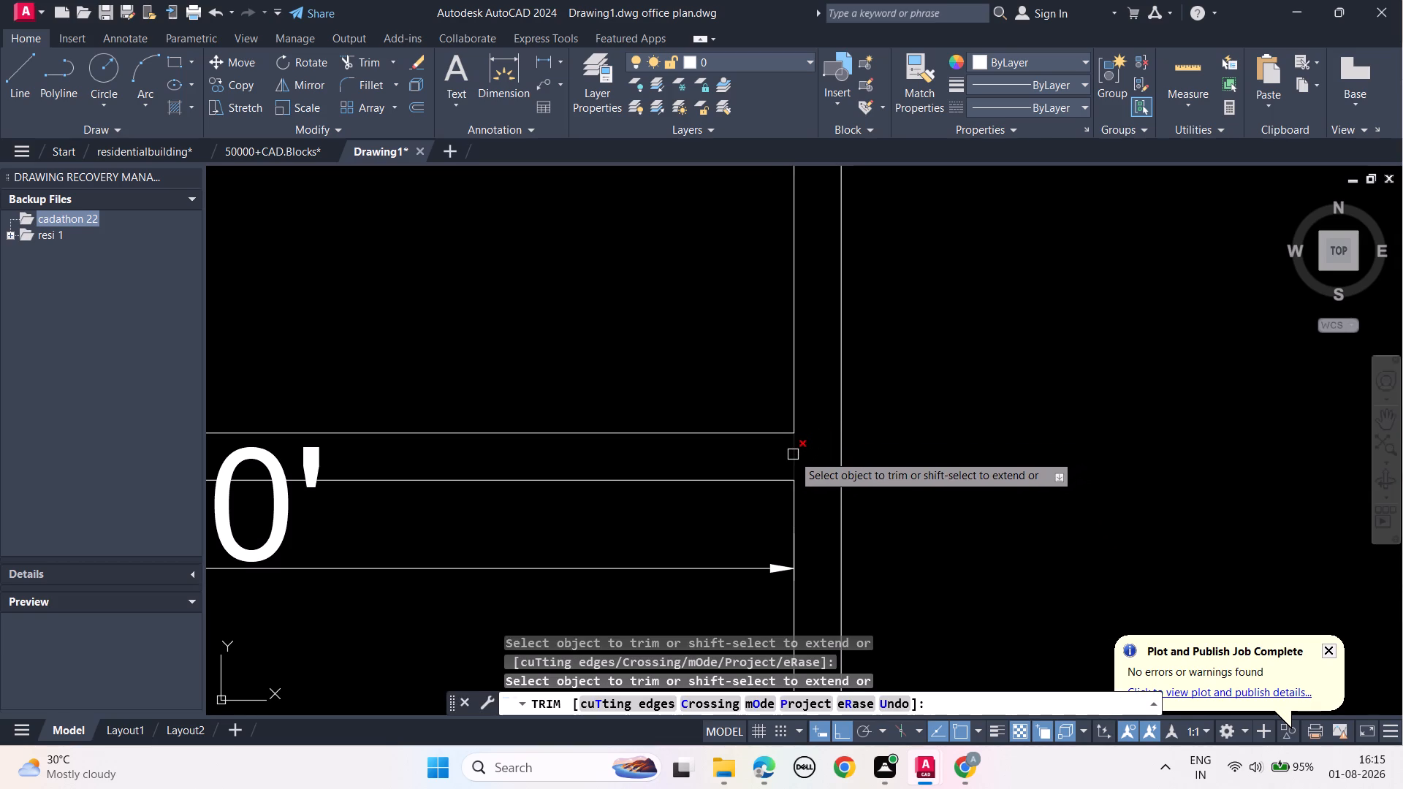
{"action": "left_click", "coordinate": [793, 454]}
{"action": "key", "text": "Escape"}
{"action": "key", "text": "Escape"}
{"action": "key", "text": "Escape"}
{"action": "key", "text": "Escape"}
Dimension the upper room's depth just inside its right wall, between the inner top and inner bottom corners.
{"action": "scroll", "coordinate": [792, 461], "scroll_direction": "down", "scroll_amount": 3}
{"action": "middle_click_drag", "start_coordinate": [921, 405], "coordinate": [963, 503]}
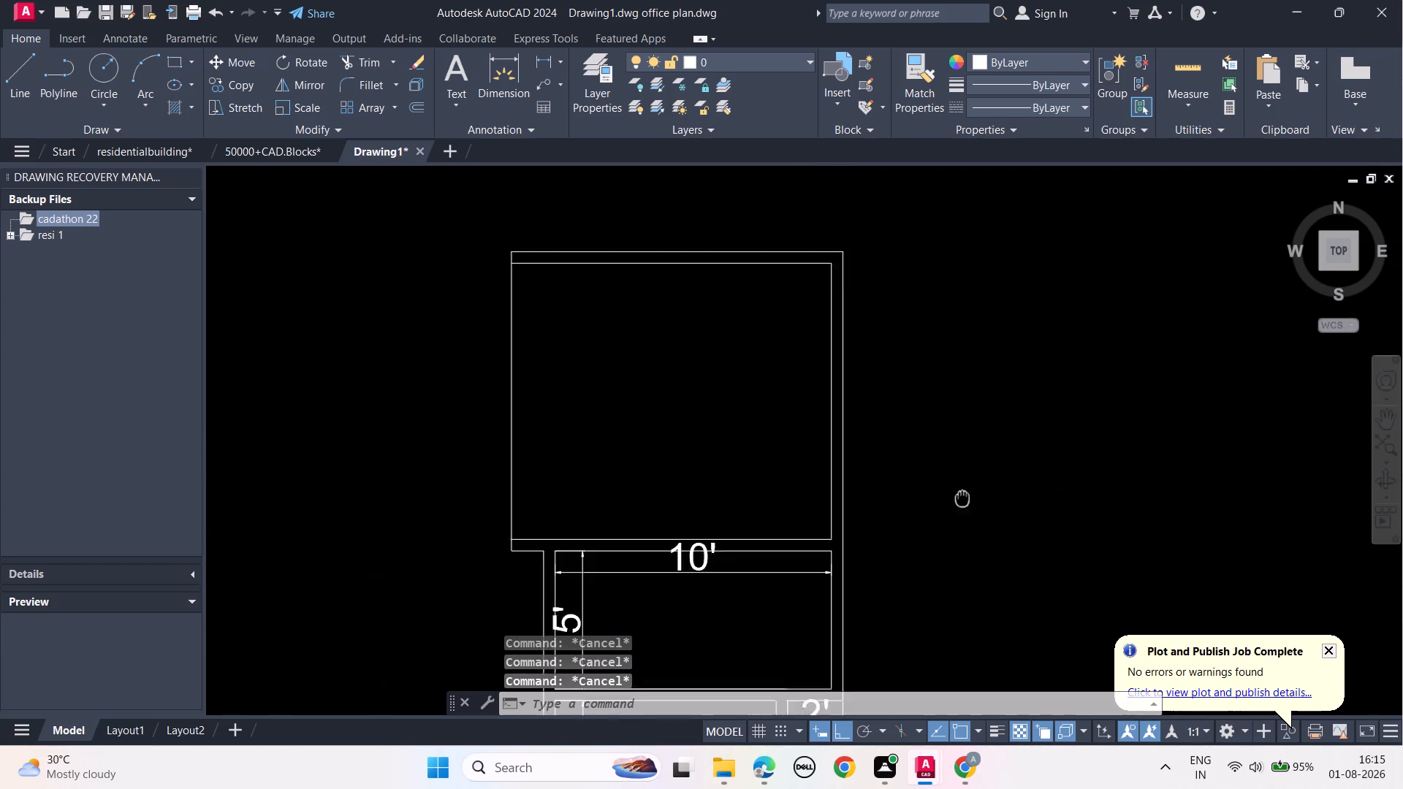
{"action": "middle_click_drag", "start_coordinate": [963, 503], "coordinate": [967, 520]}
{"action": "left_click", "coordinate": [505, 72]}
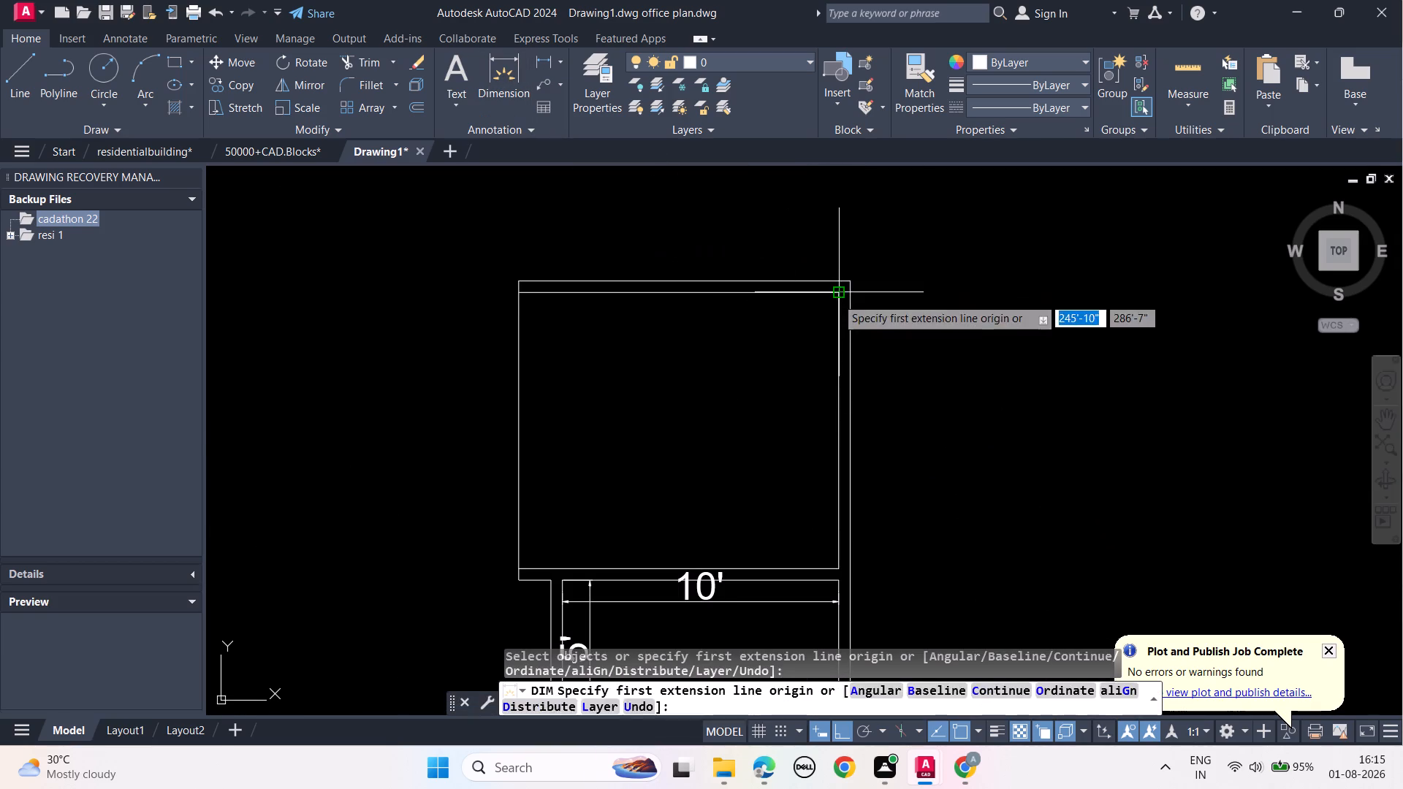
{"action": "left_click", "coordinate": [836, 293]}
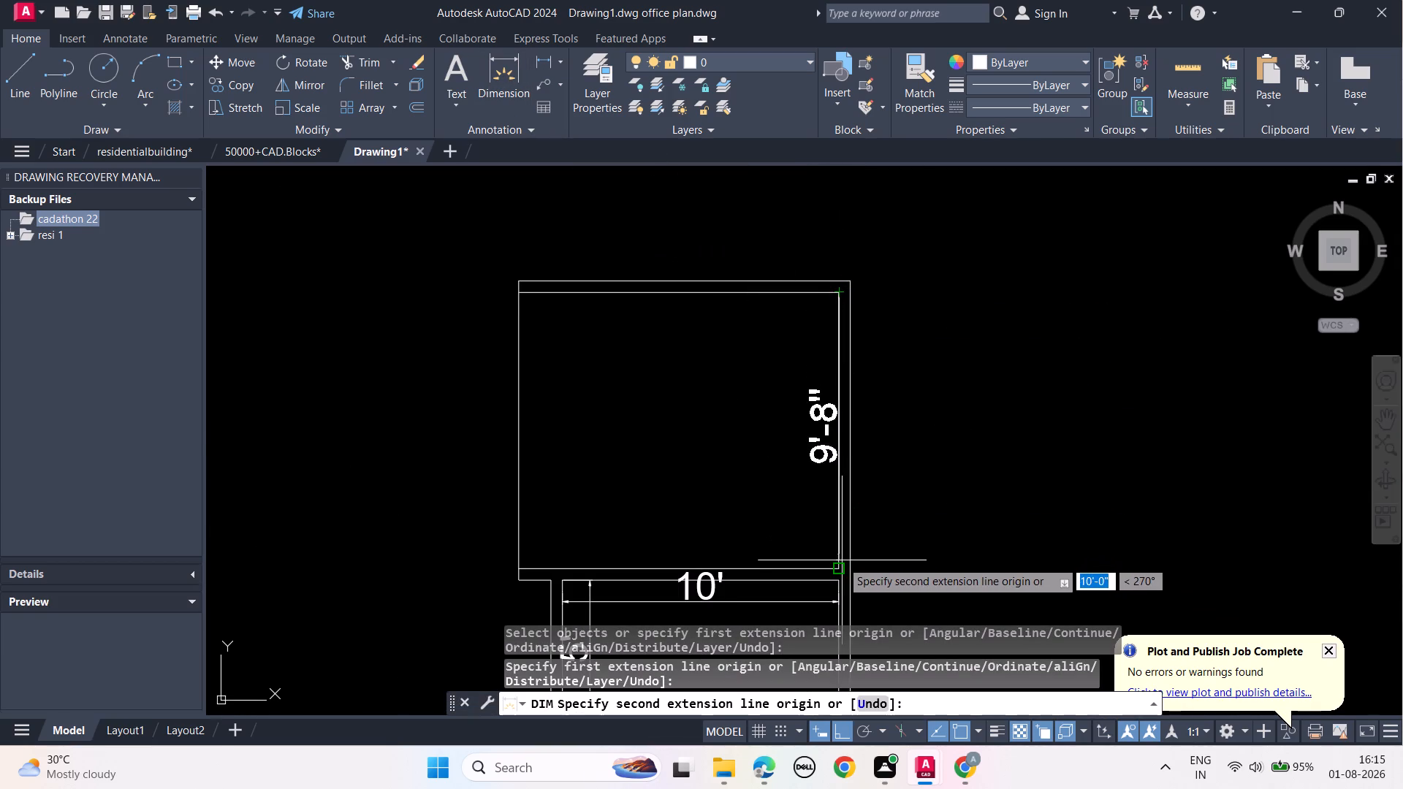
{"action": "left_click", "coordinate": [837, 568]}
{"action": "left_click", "coordinate": [819, 558]}
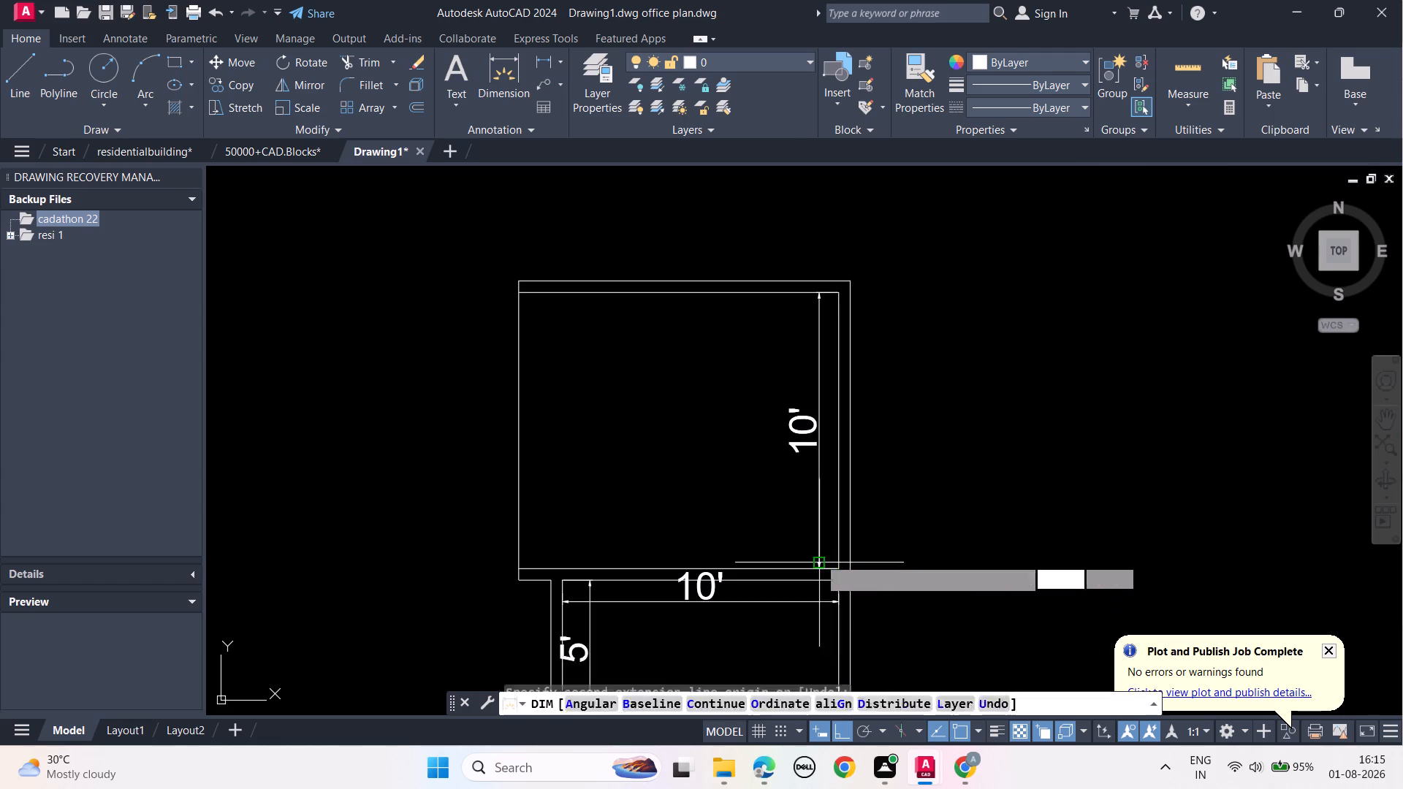
{"action": "key", "text": "Escape"}
{"action": "key", "text": "Escape"}
{"action": "key", "text": "Escape"}
{"action": "key", "text": "Escape"}
{"action": "key", "text": "Escape"}
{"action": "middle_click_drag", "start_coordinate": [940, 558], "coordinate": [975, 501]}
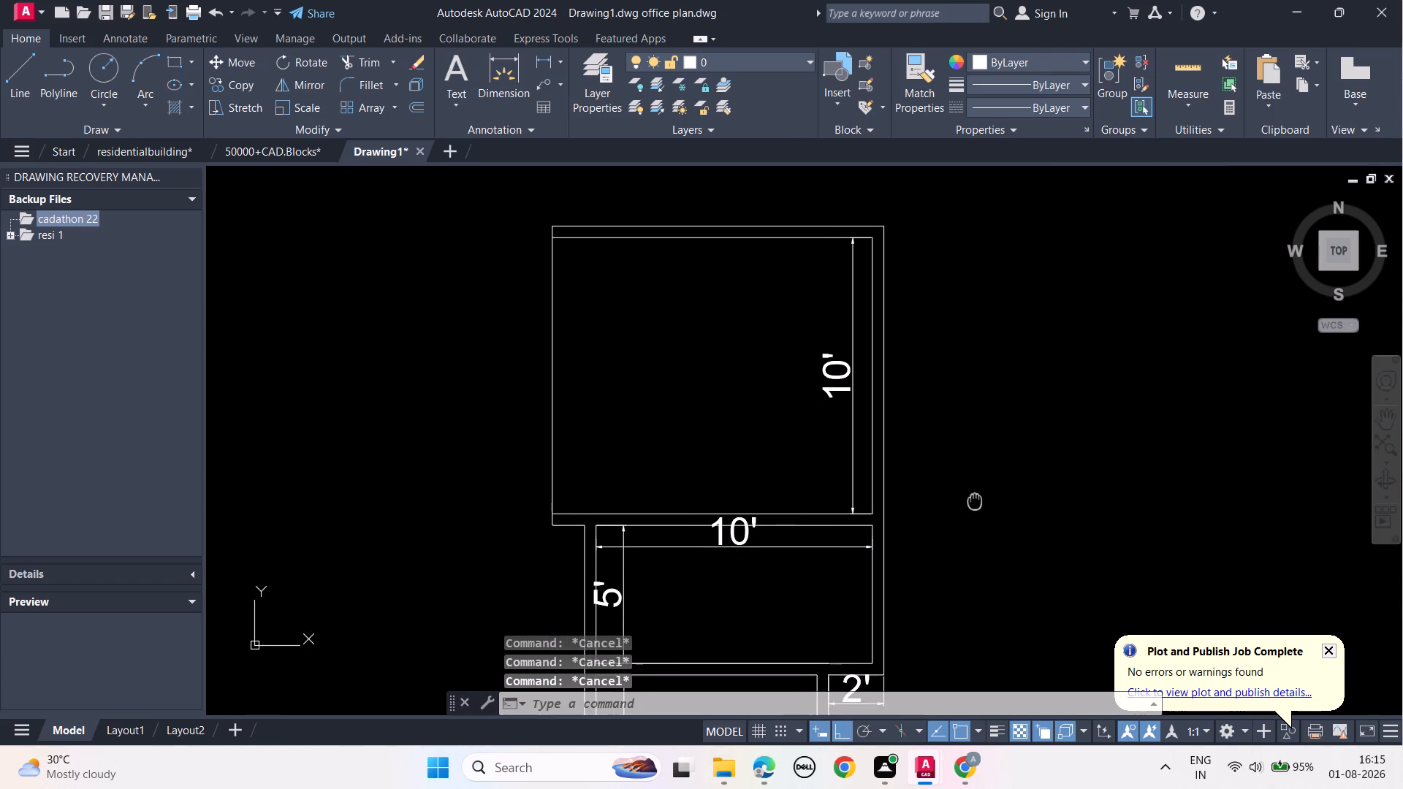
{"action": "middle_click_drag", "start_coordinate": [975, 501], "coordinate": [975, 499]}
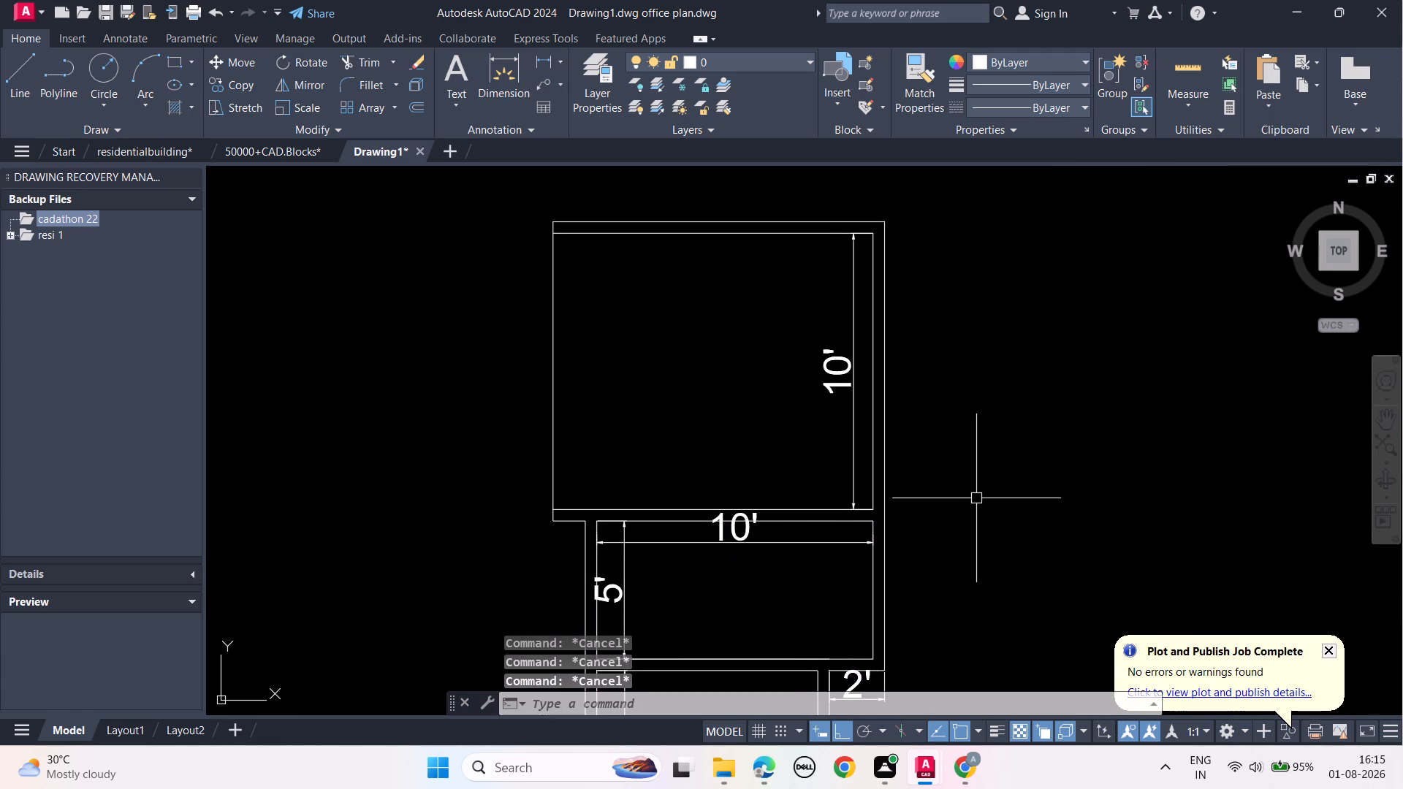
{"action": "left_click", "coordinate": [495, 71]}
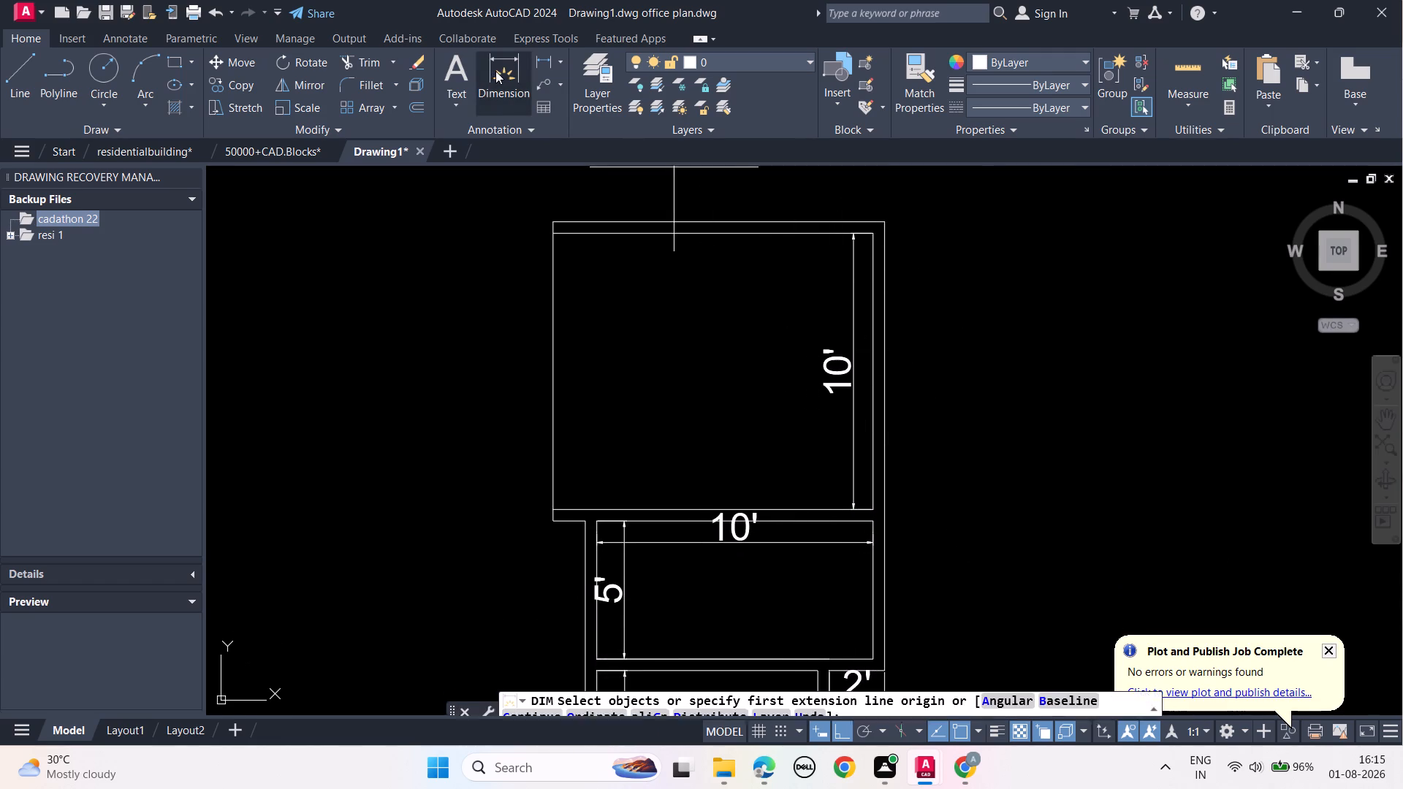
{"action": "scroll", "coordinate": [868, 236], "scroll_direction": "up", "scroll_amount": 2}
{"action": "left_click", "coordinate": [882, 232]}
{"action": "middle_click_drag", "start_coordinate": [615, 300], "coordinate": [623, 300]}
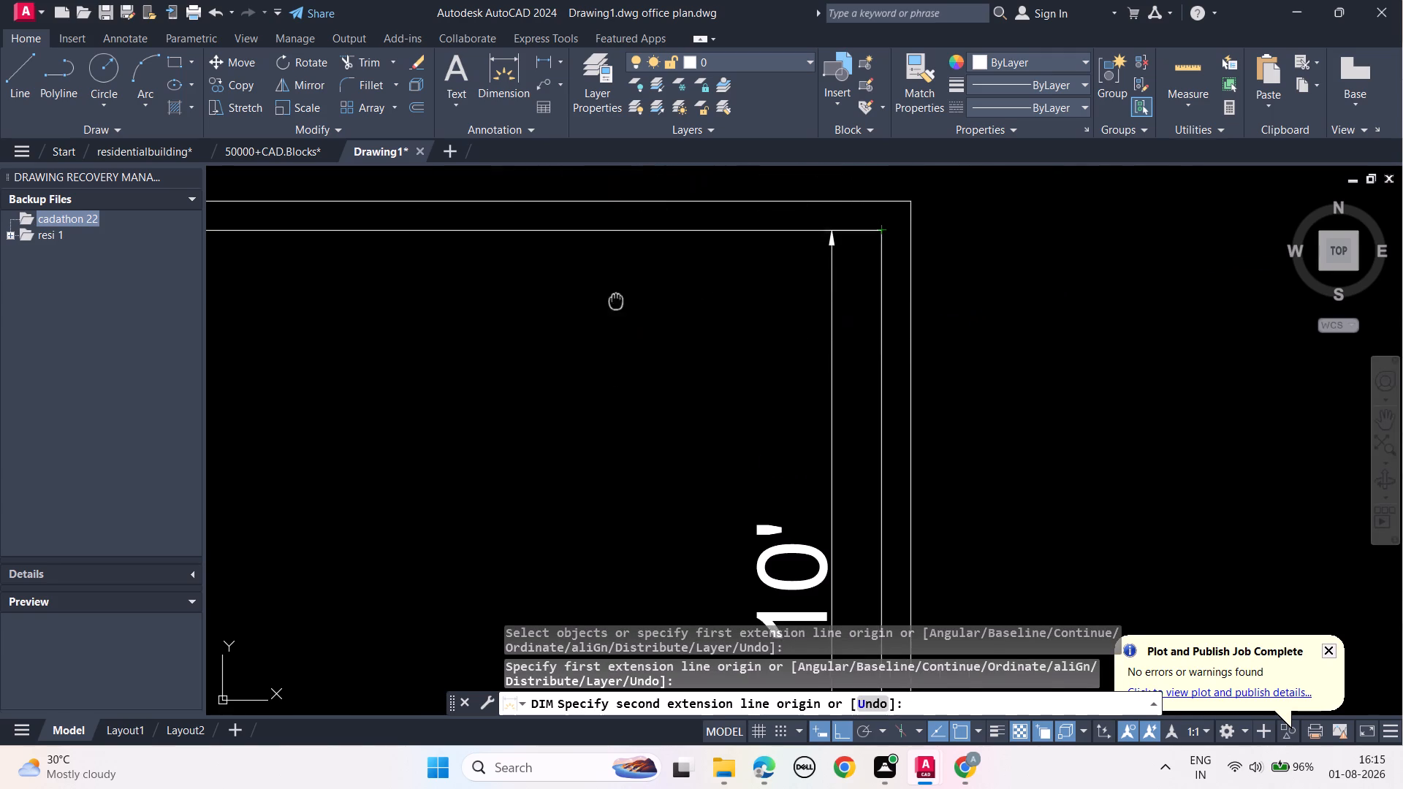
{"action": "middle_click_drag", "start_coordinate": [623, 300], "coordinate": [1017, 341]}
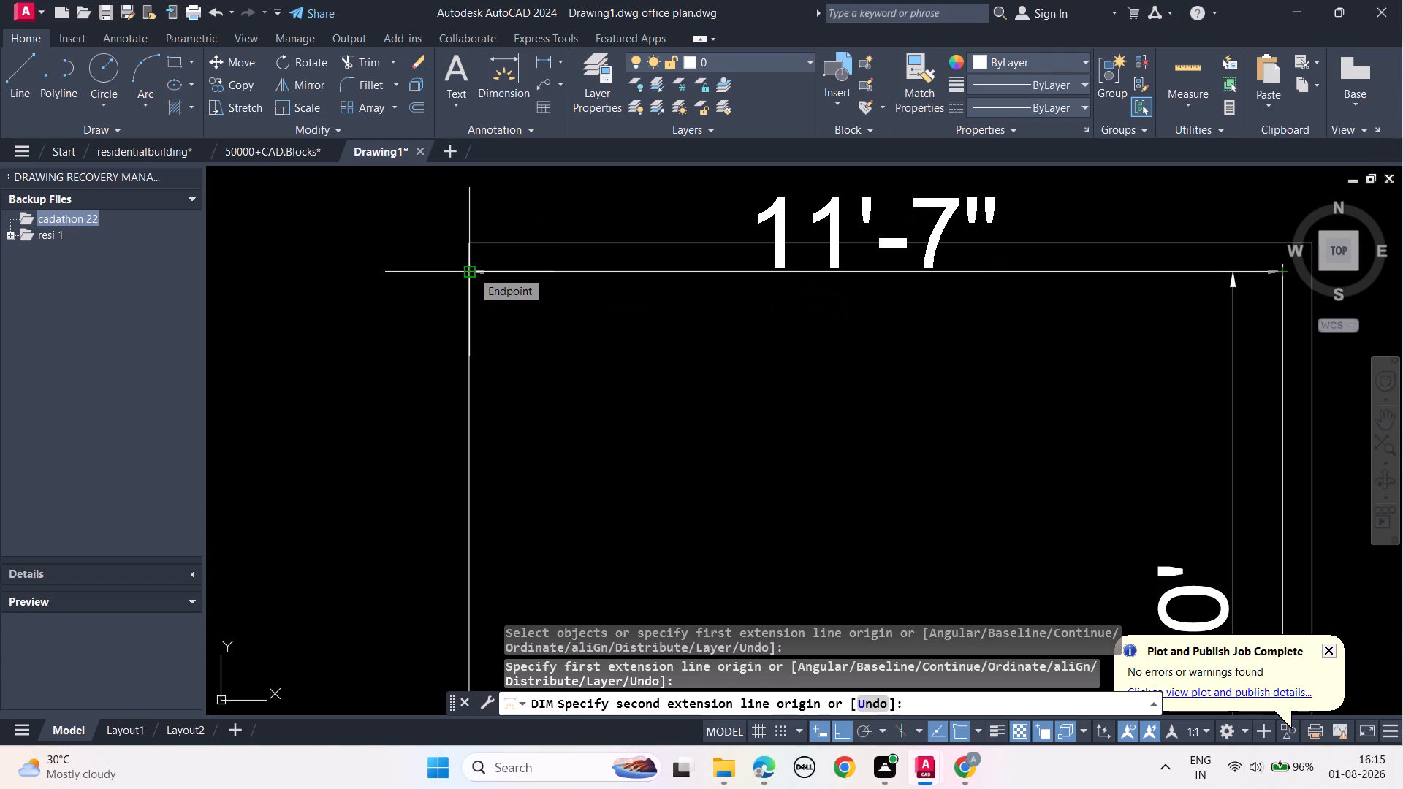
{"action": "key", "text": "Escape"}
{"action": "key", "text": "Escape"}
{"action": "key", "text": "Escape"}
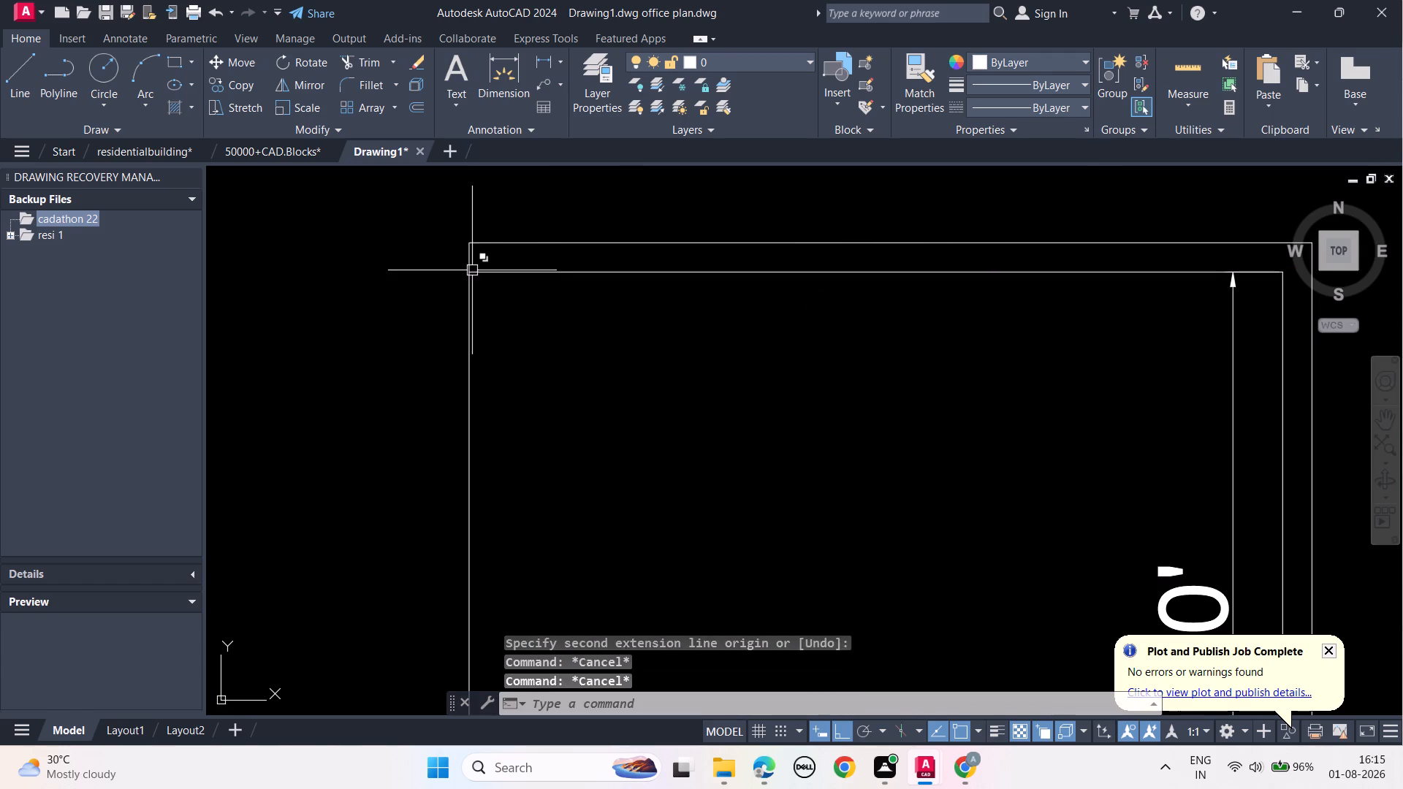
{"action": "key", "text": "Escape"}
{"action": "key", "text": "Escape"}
Delete the upper room's inner top wall line.
{"action": "scroll", "coordinate": [472, 270], "scroll_direction": "down", "scroll_amount": 1}
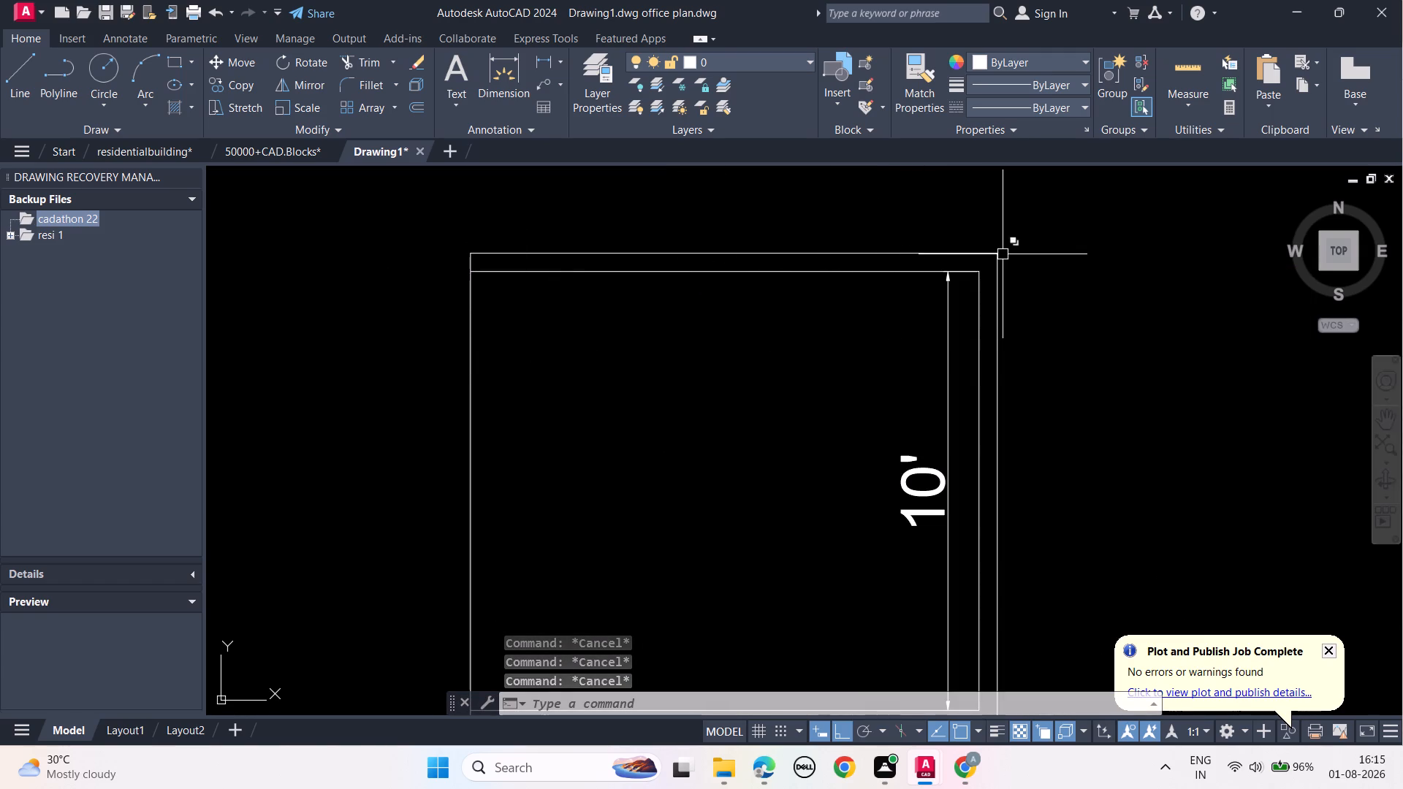
{"action": "left_click", "coordinate": [963, 271]}
{"action": "key", "text": "Escape"}
{"action": "left_click", "coordinate": [777, 269]}
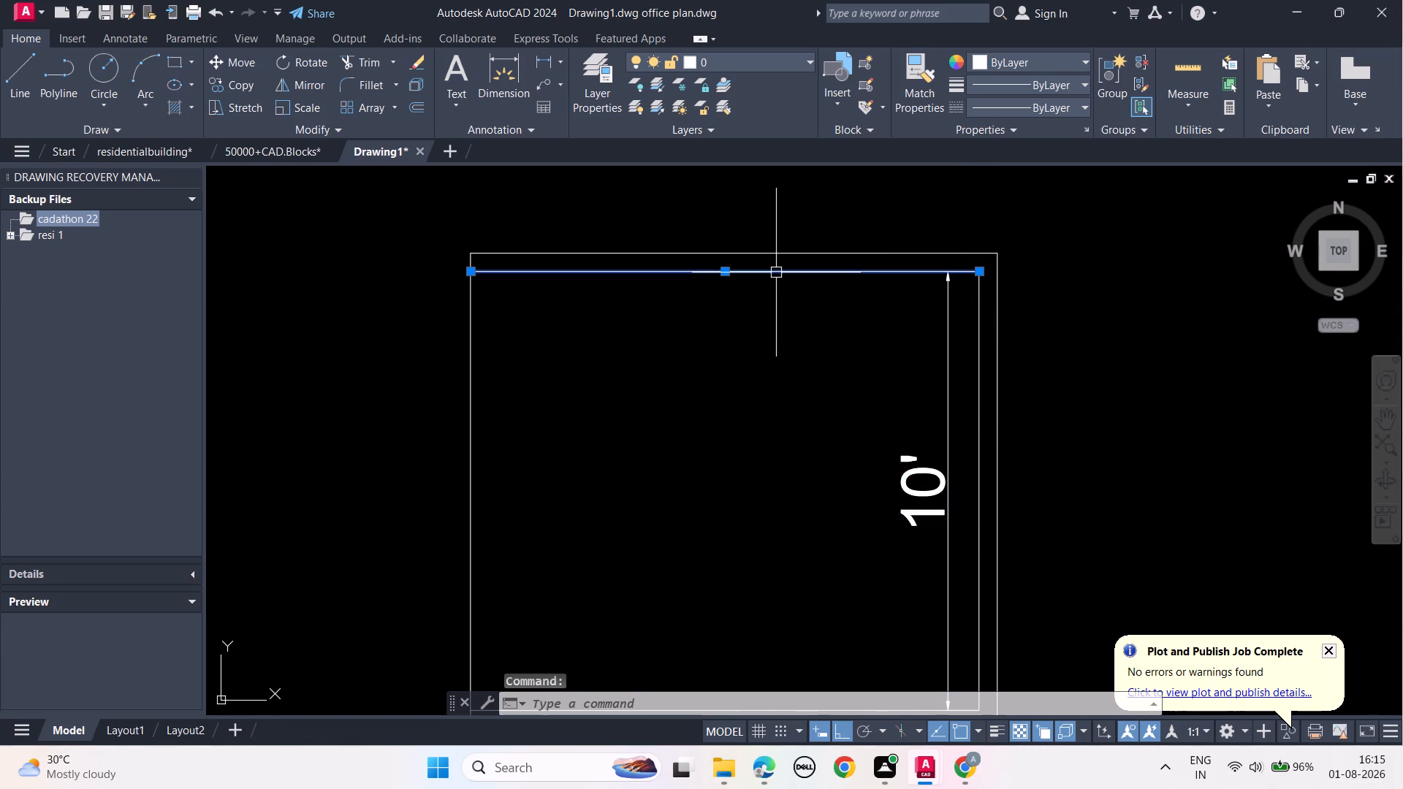
{"action": "key", "text": "Delete"}
Draw a 12' horizontal line leftward from the top end of the upper room's inner right wall line.
{"action": "type", "text": "L"}
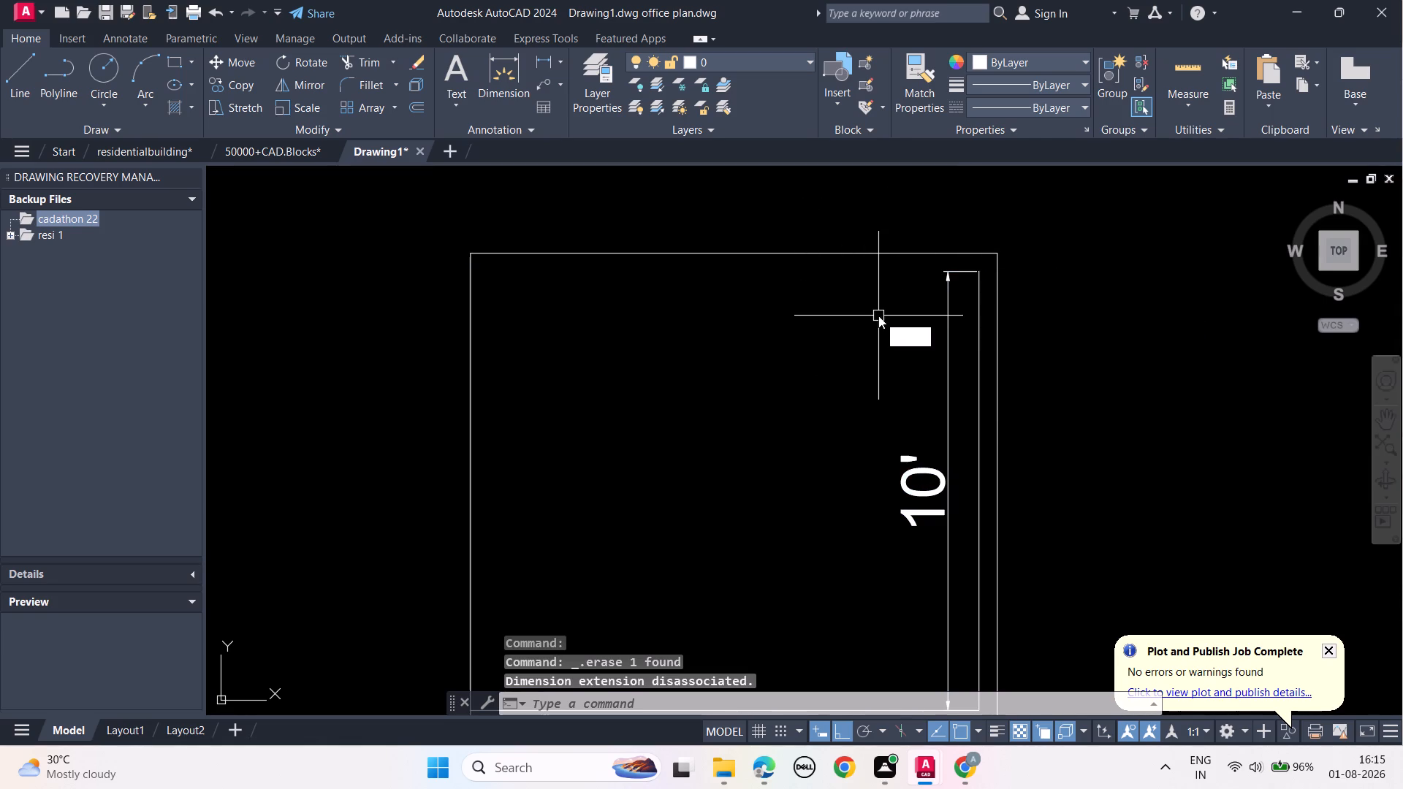
{"action": "key", "text": "space"}
{"action": "left_click", "coordinate": [979, 272]}
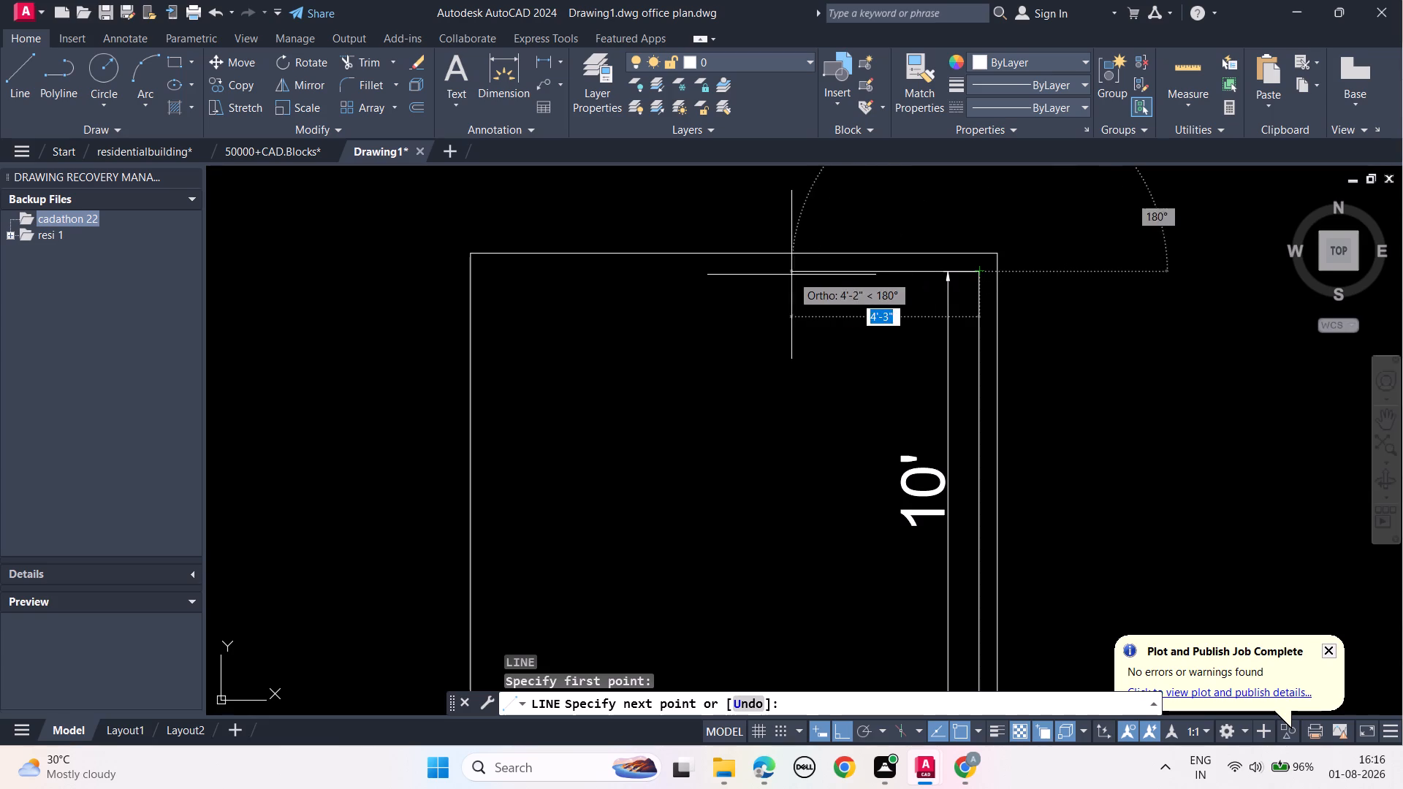
{"action": "type", "text": "12'"}
{"action": "key", "text": "Return"}
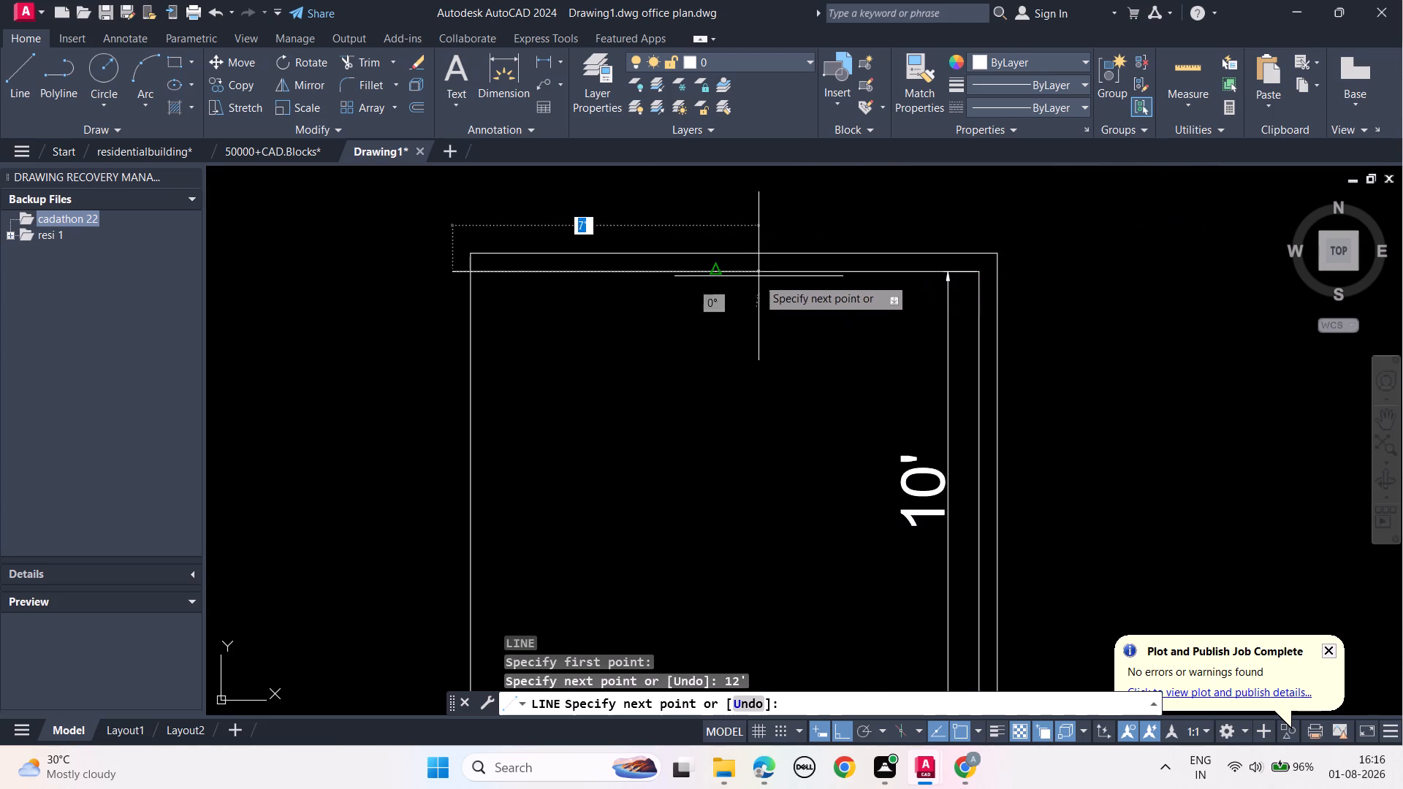
{"action": "key", "text": "Escape"}
{"action": "key", "text": "Escape"}
{"action": "key", "text": "Escape"}
{"action": "key", "text": "Escape"}
{"action": "key", "text": "Escape"}
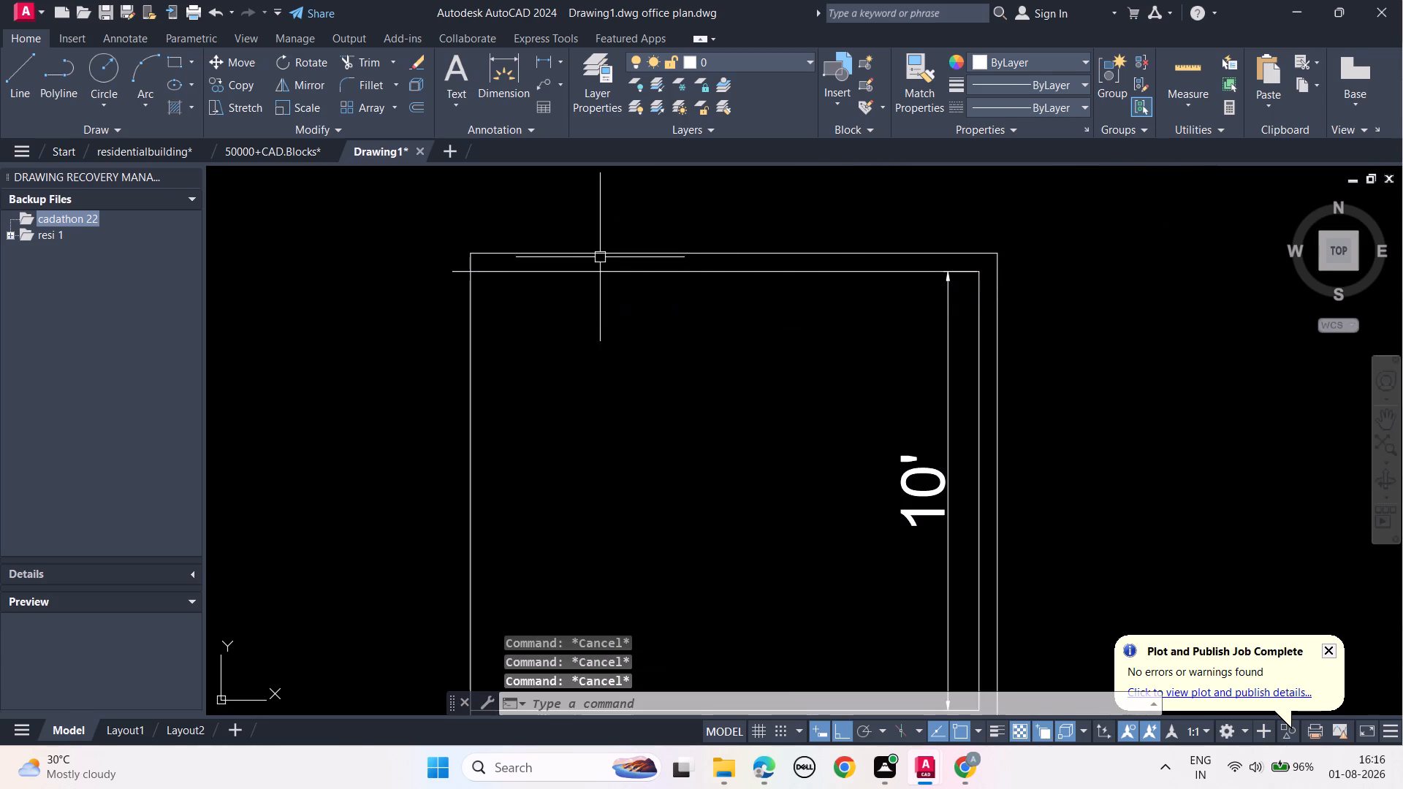
Delete the upper room's outer top wall line.
{"action": "left_click", "coordinate": [600, 253]}
{"action": "key", "text": "Delete"}
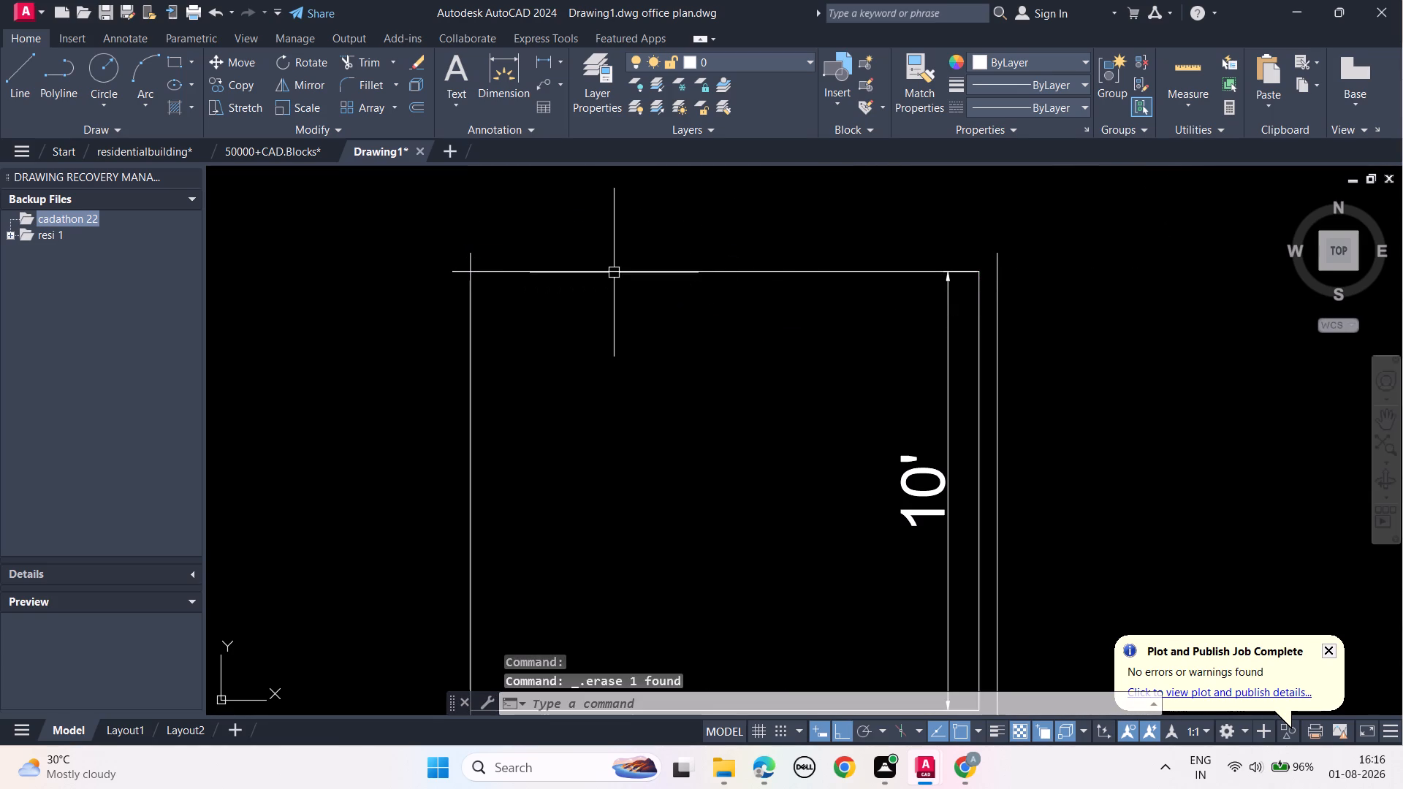
Offset the upper room's new inner top wall line 5" upward.
{"action": "left_click", "coordinate": [614, 272]}
{"action": "type", "text": "OFF 5\""}
{"action": "key", "text": "Return"}
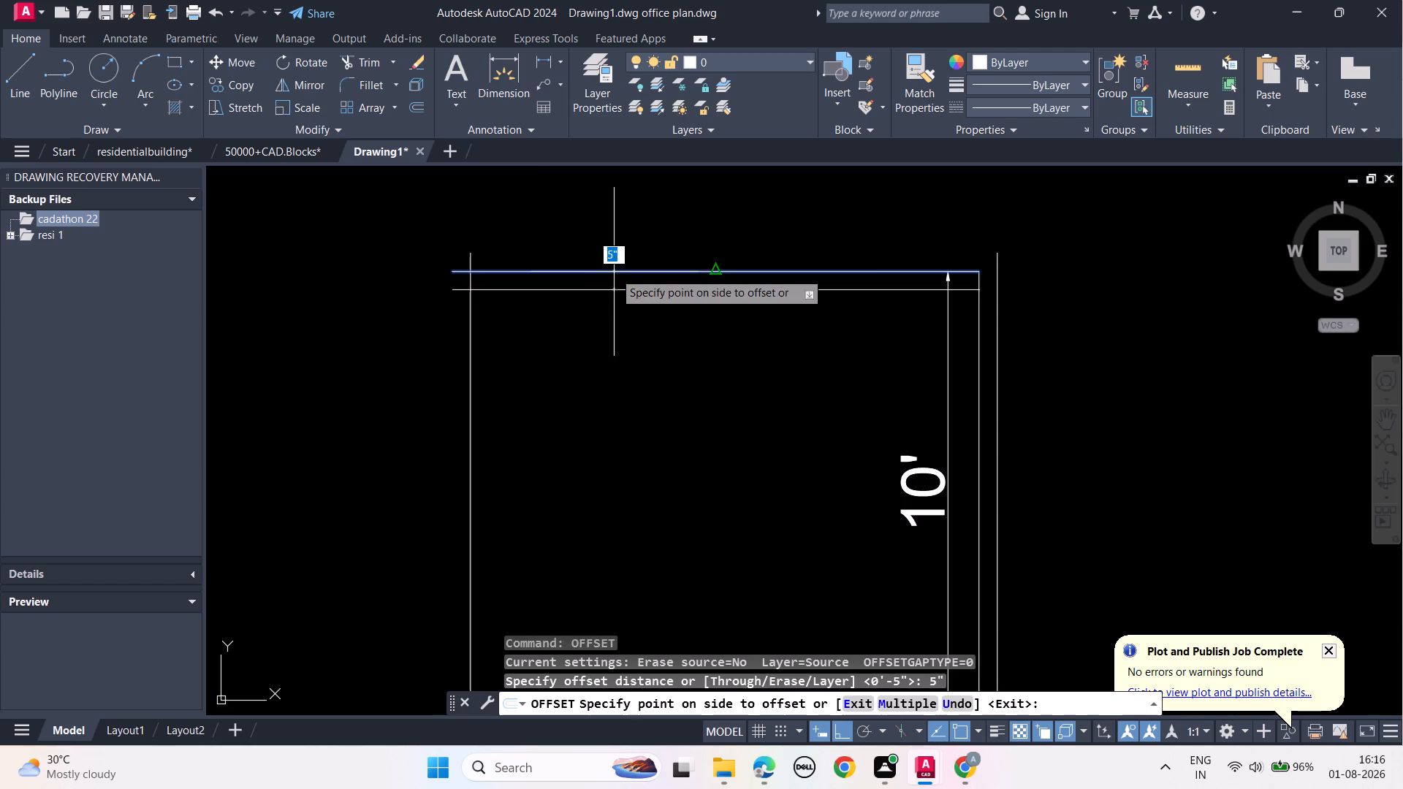
{"action": "left_click", "coordinate": [621, 222]}
{"action": "key", "text": "Escape"}
{"action": "key", "text": "Escape"}
{"action": "key", "text": "Escape"}
{"action": "key", "text": "Escape"}
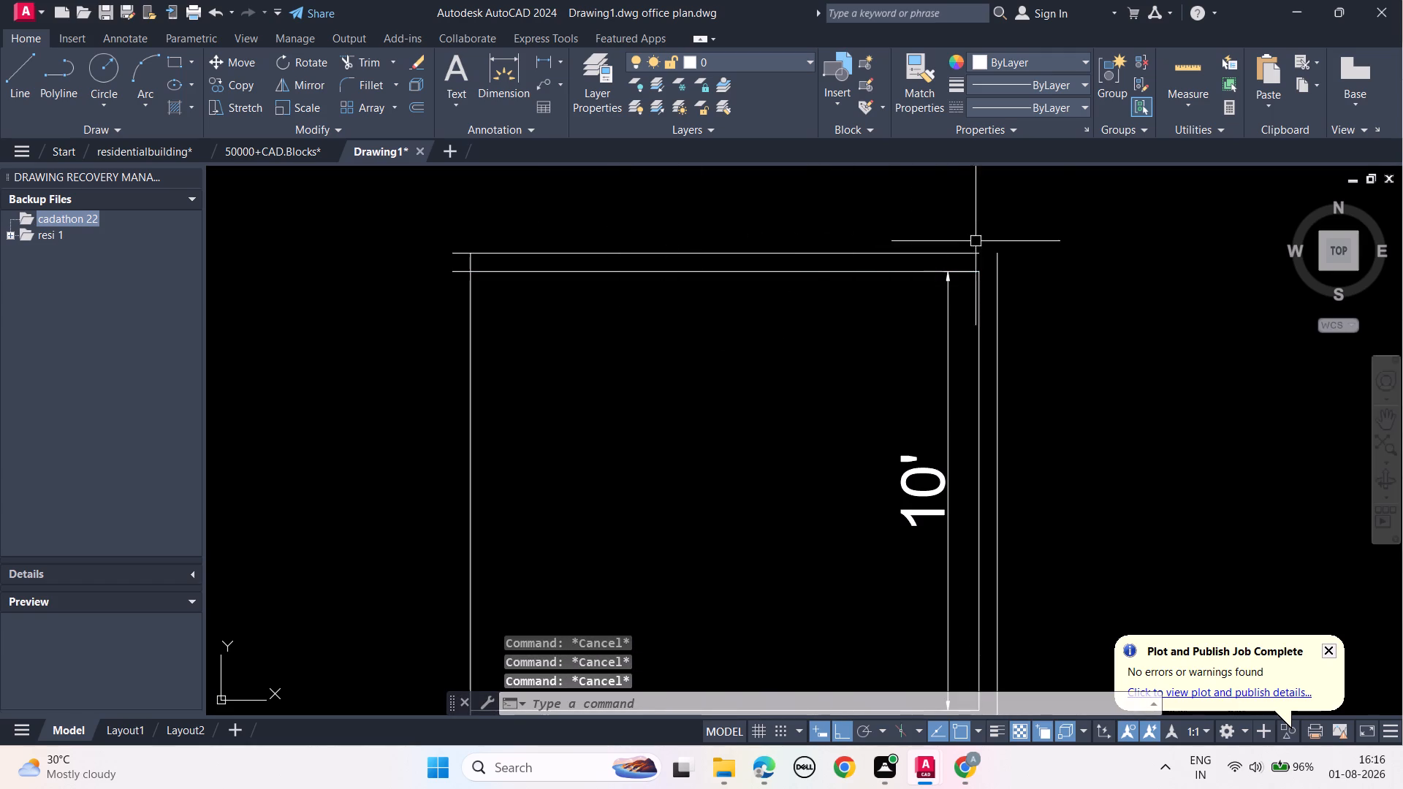
Stretch the right end of the upper room's outer top wall line to meet the outer right wall line.
{"action": "scroll", "coordinate": [979, 243], "scroll_direction": "up", "scroll_amount": 3}
{"action": "left_click", "coordinate": [964, 281]}
{"action": "left_click", "coordinate": [973, 286]}
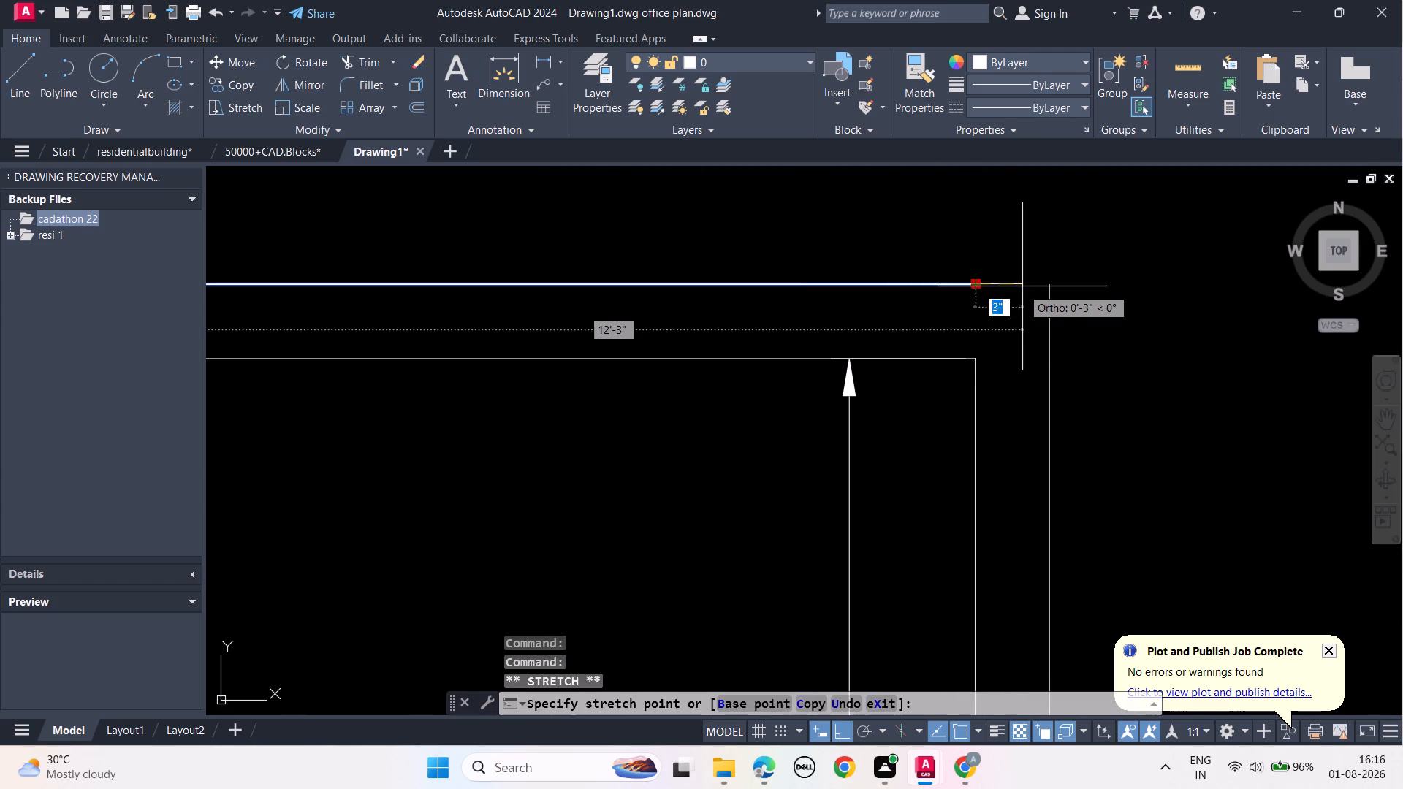
{"action": "left_click", "coordinate": [1051, 286]}
{"action": "key", "text": "Escape"}
{"action": "key", "text": "Escape"}
{"action": "key", "text": "Escape"}
{"action": "key", "text": "Escape"}
{"action": "scroll", "coordinate": [1024, 353], "scroll_direction": "down", "scroll_amount": 2}
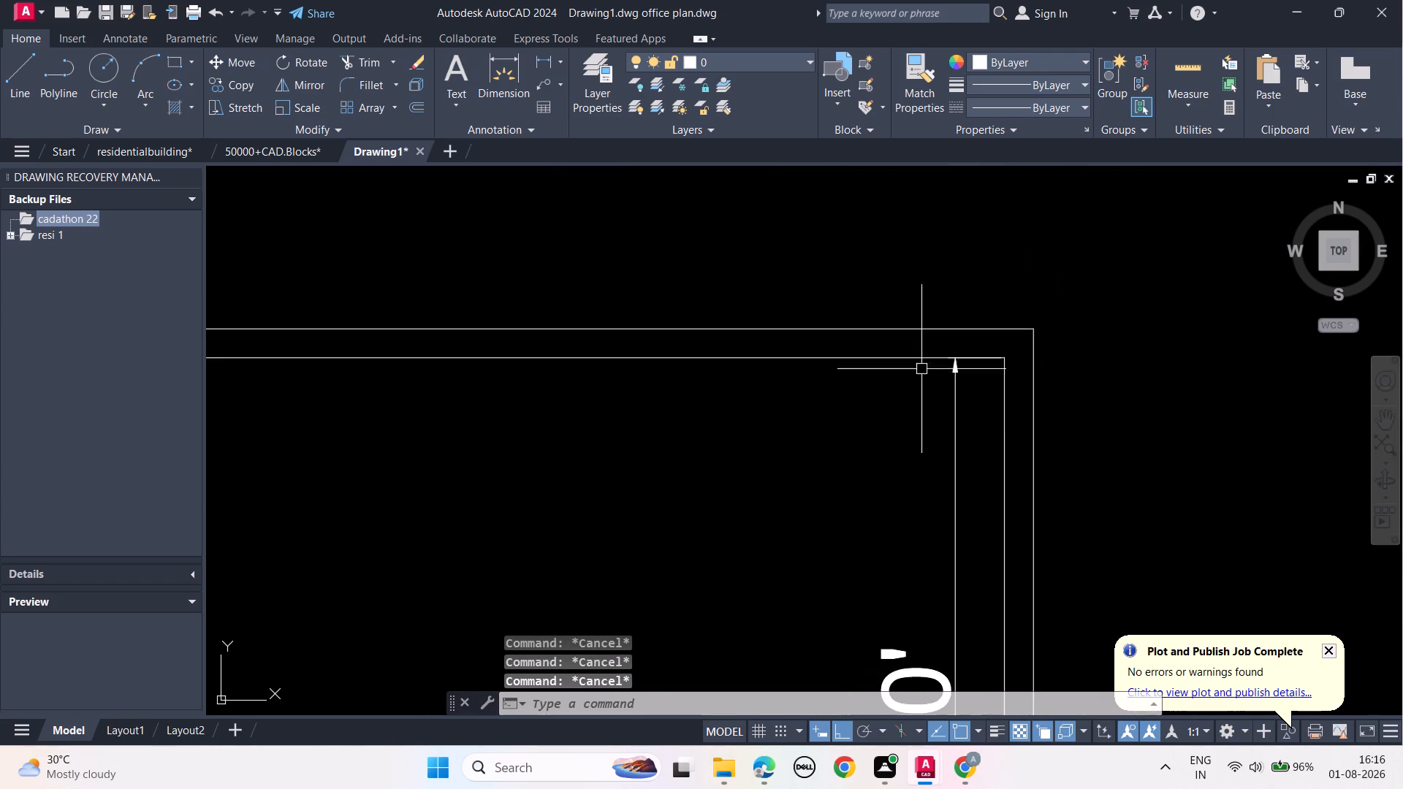
Delete the upper room's old left wall line.
{"action": "middle_click_drag", "start_coordinate": [699, 432], "coordinate": [966, 426]}
{"action": "middle_click_drag", "start_coordinate": [573, 409], "coordinate": [580, 346]}
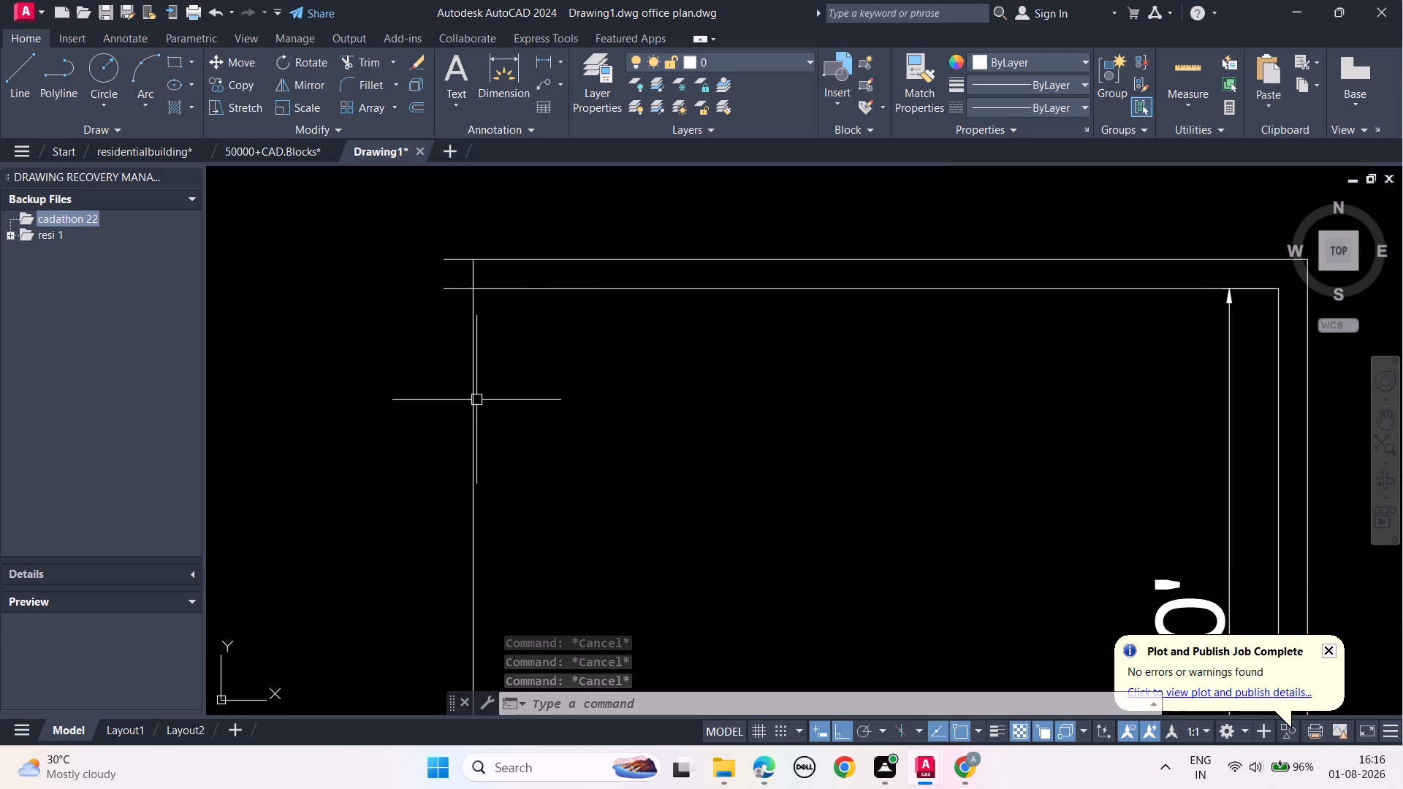
{"action": "scroll", "coordinate": [472, 393], "scroll_direction": "down", "scroll_amount": 2}
{"action": "middle_click_drag", "start_coordinate": [523, 419], "coordinate": [537, 389]}
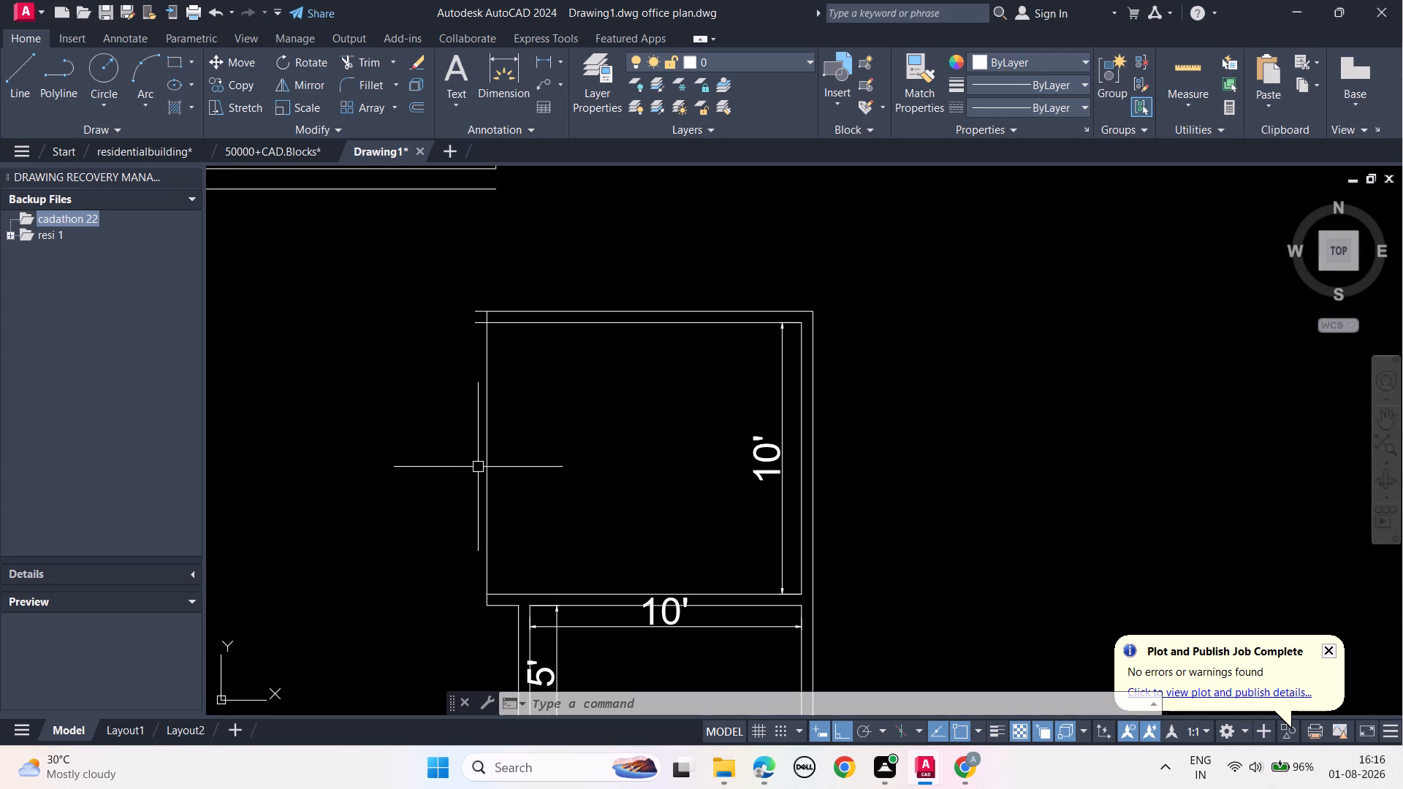
{"action": "left_click", "coordinate": [484, 454]}
{"action": "key", "text": "Delete"}
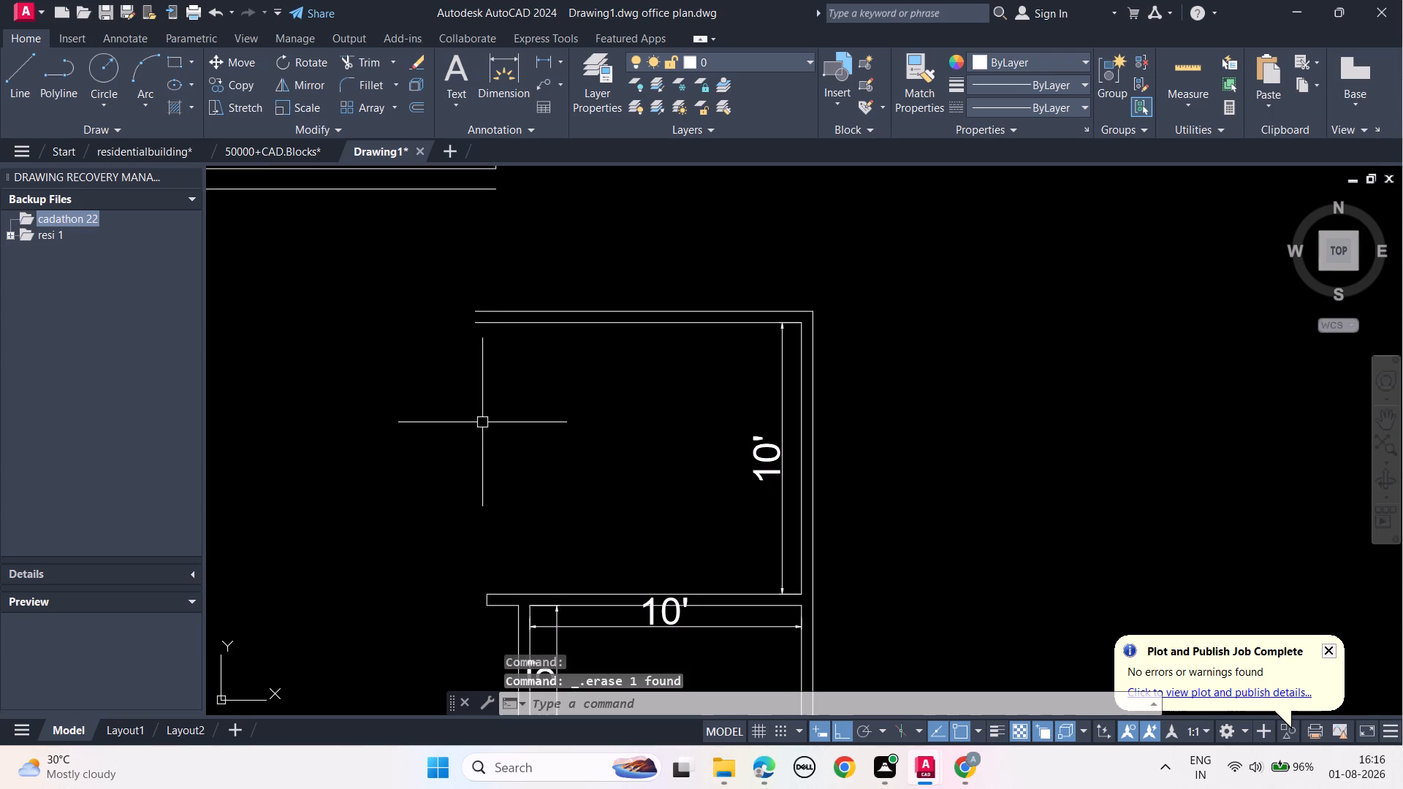
Draw a vertical line from the left end of the upper room's outer top line down past the bottom wall.
{"action": "type", "text": "L"}
{"action": "key", "text": "space"}
{"action": "left_click", "coordinate": [472, 312]}
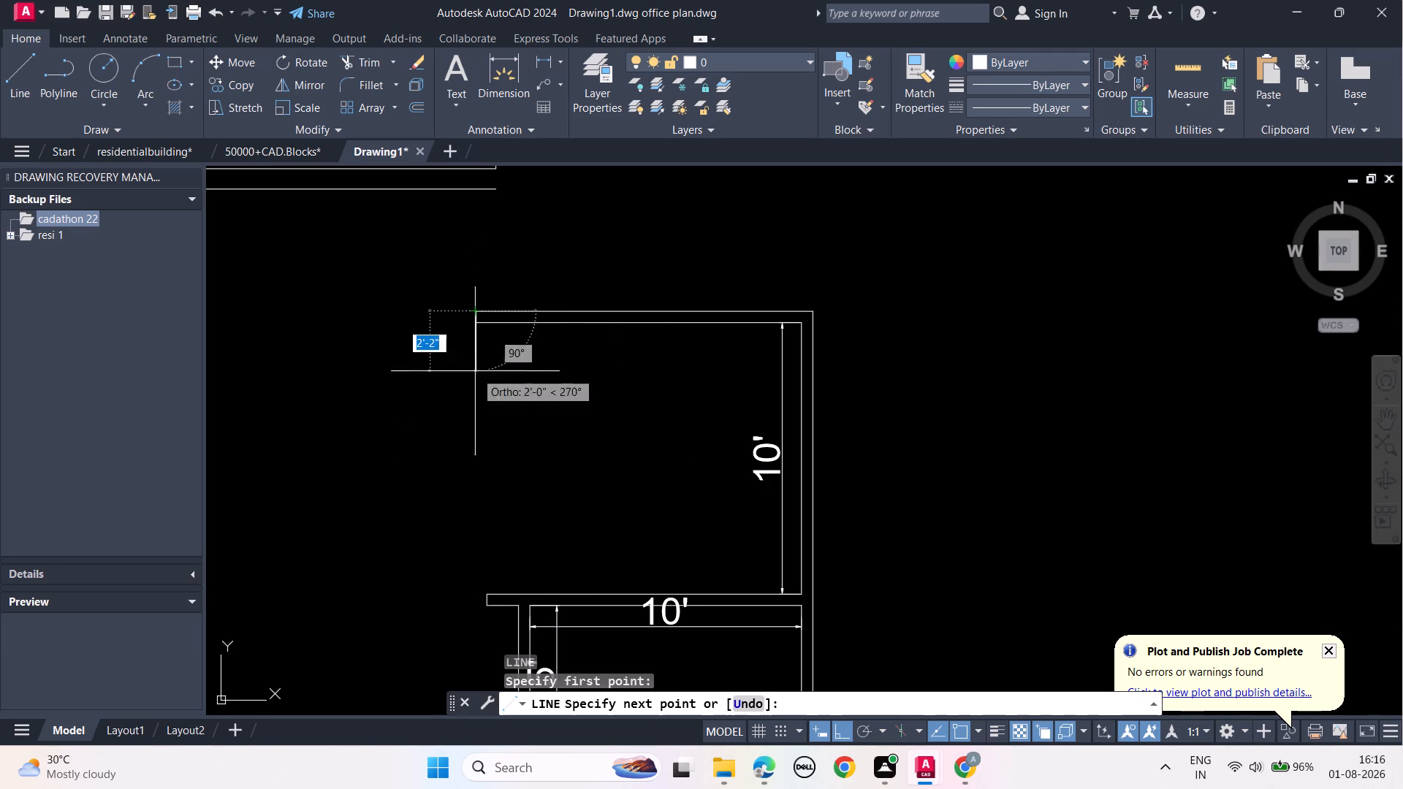
{"action": "left_click", "coordinate": [450, 616]}
{"action": "key", "text": "Escape"}
{"action": "key", "text": "Escape"}
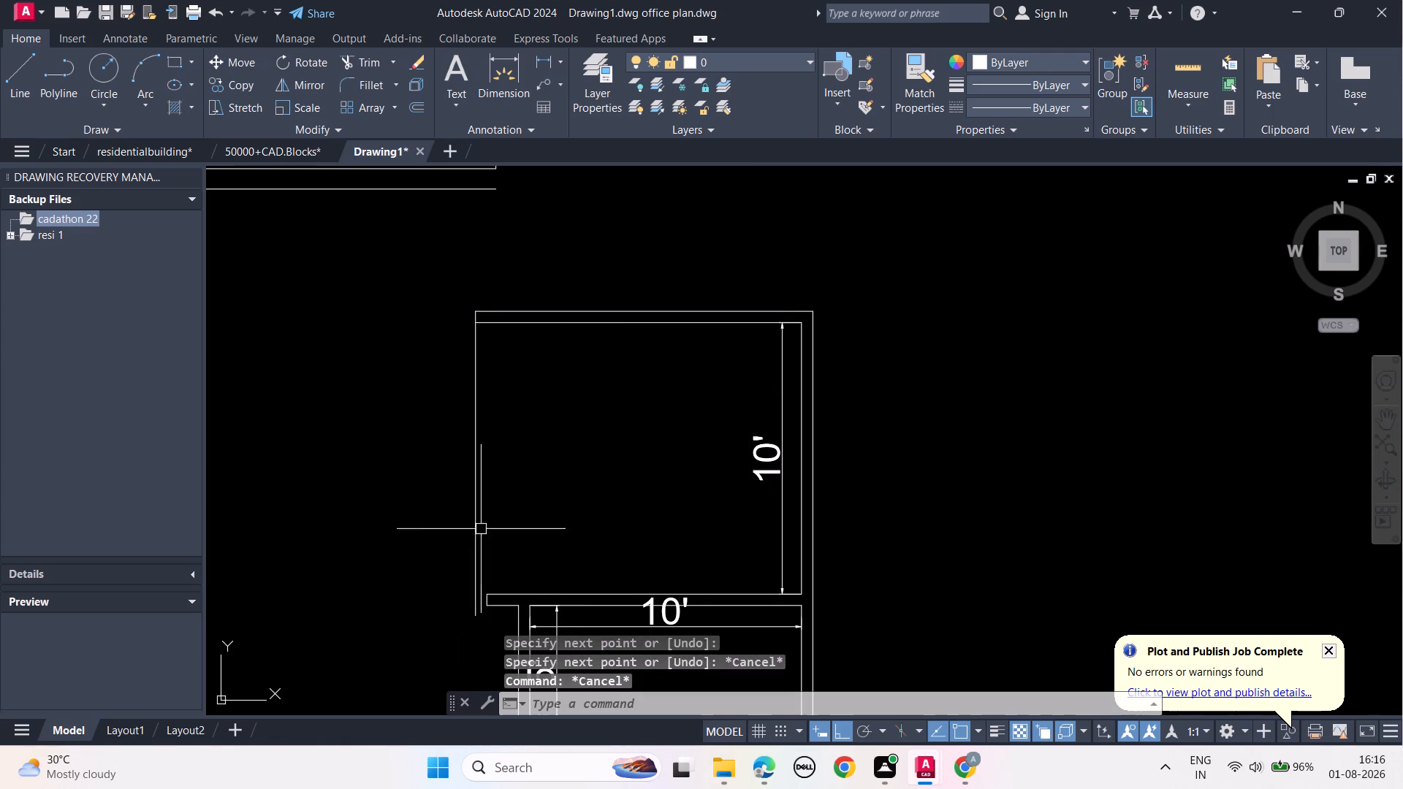
{"action": "key", "text": "Escape"}
Stretch the left ends of the upper room's two bottom wall lines past the new left wall line.
{"action": "middle_click_drag", "start_coordinate": [552, 523], "coordinate": [623, 413]}
{"action": "scroll", "coordinate": [623, 413], "scroll_direction": "up", "scroll_amount": 2}
{"action": "middle_click_drag", "start_coordinate": [599, 490], "coordinate": [687, 362]}
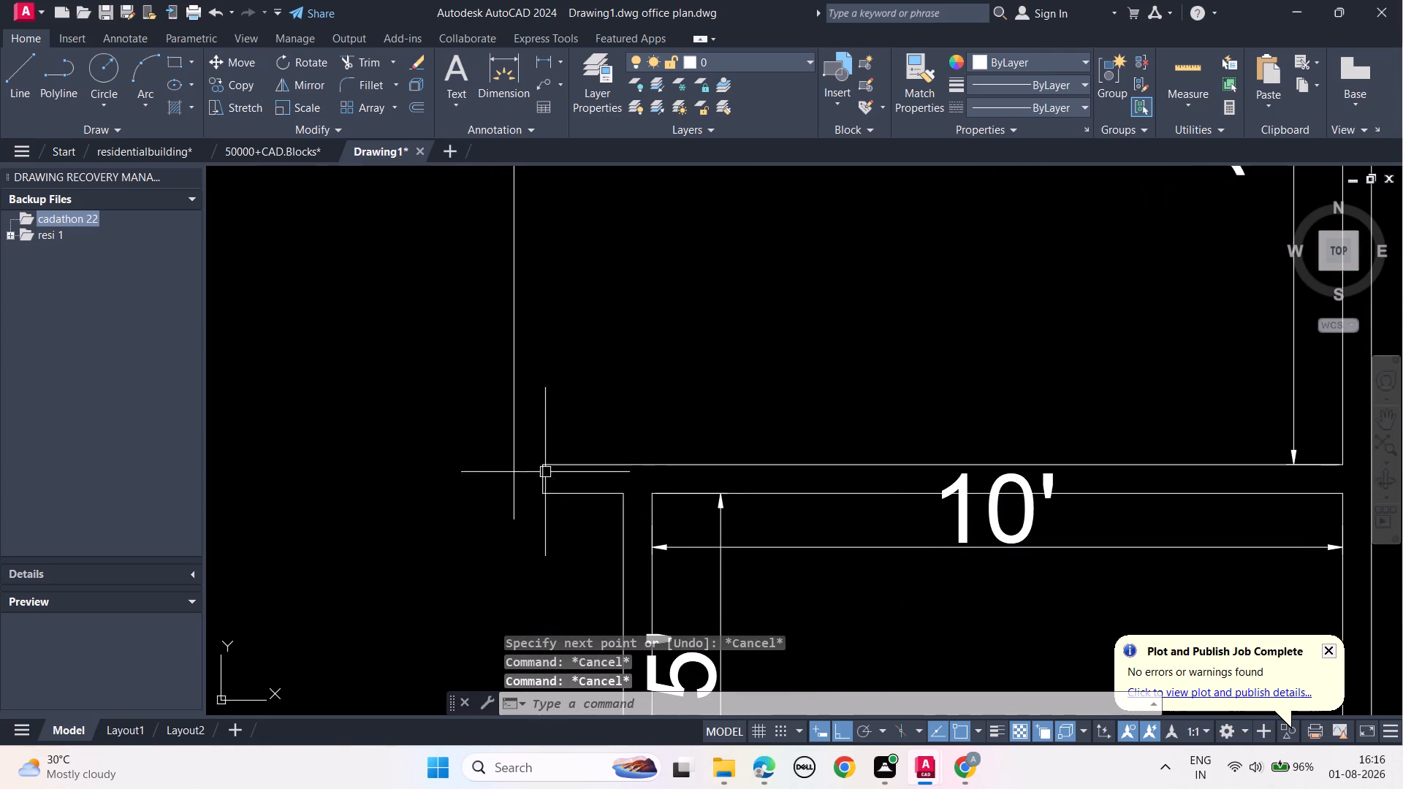
{"action": "left_click", "coordinate": [569, 495]}
{"action": "left_click", "coordinate": [538, 489]}
{"action": "left_click", "coordinate": [445, 485]}
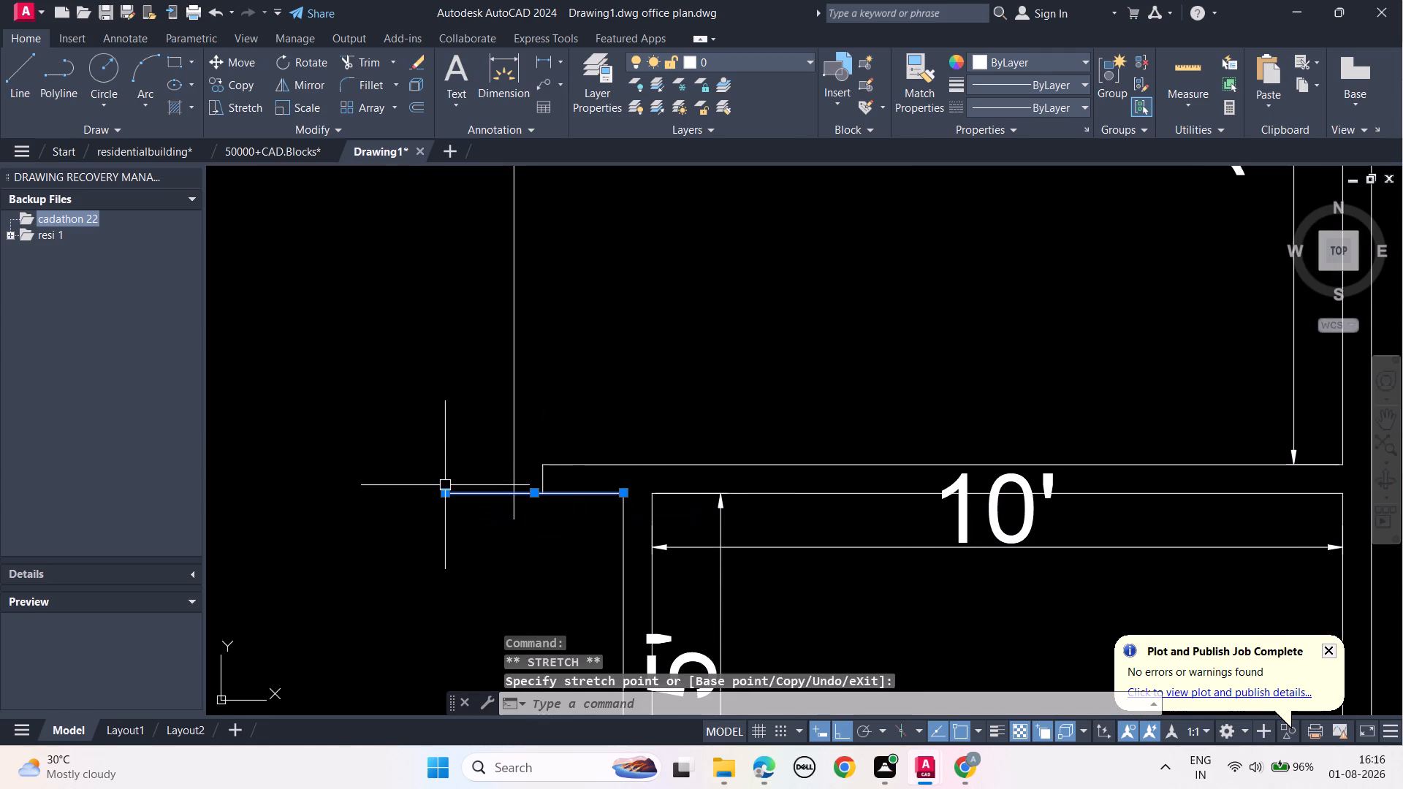
{"action": "key", "text": "Escape"}
{"action": "key", "text": "Escape"}
{"action": "left_click", "coordinate": [577, 467]}
{"action": "left_click", "coordinate": [538, 462]}
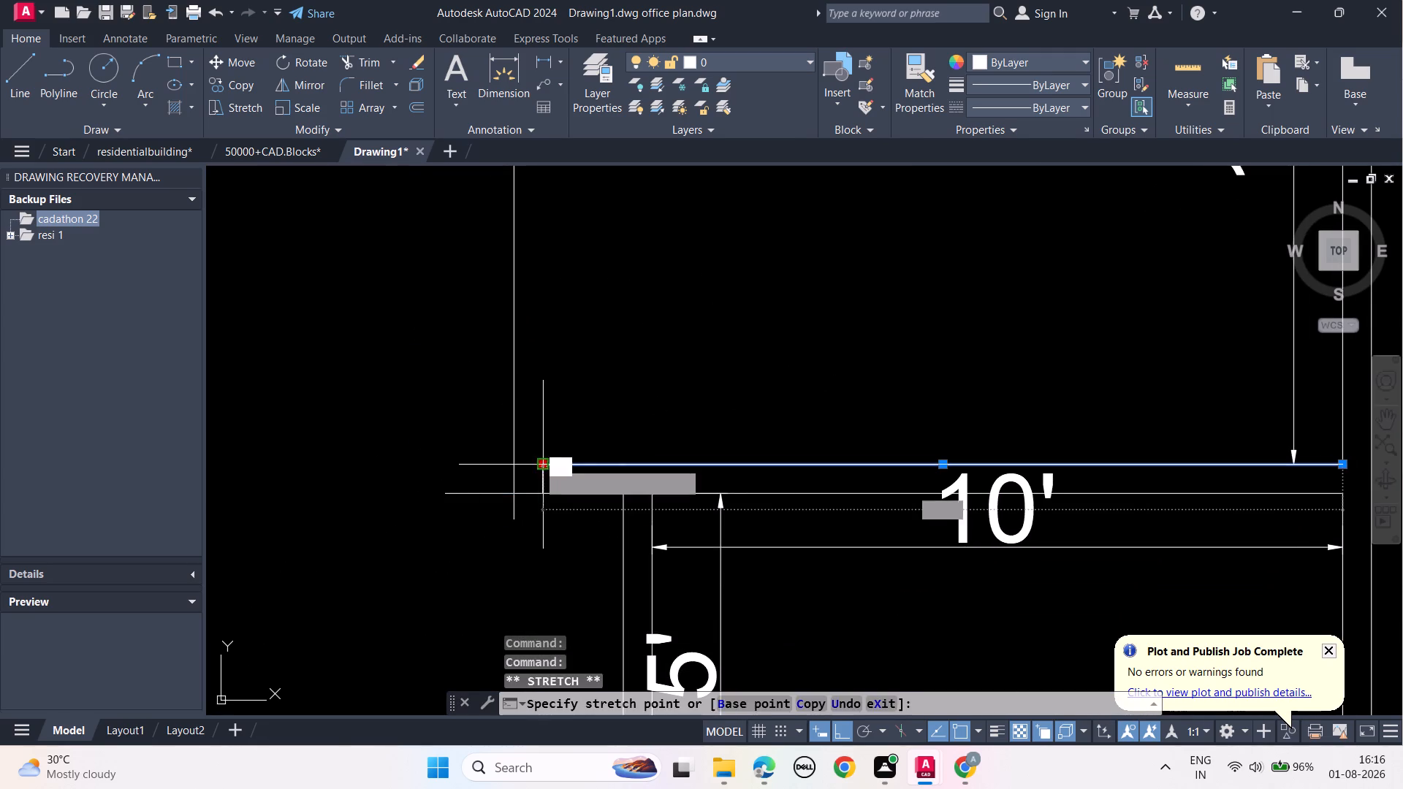
{"action": "left_click", "coordinate": [436, 449]}
{"action": "key", "text": "Escape"}
{"action": "key", "text": "Escape"}
{"action": "key", "text": "Escape"}
Trim the overhanging lines at the upper room's bottom-left corner and remove the old short wall end line there.
{"action": "type", "text": "TR"}
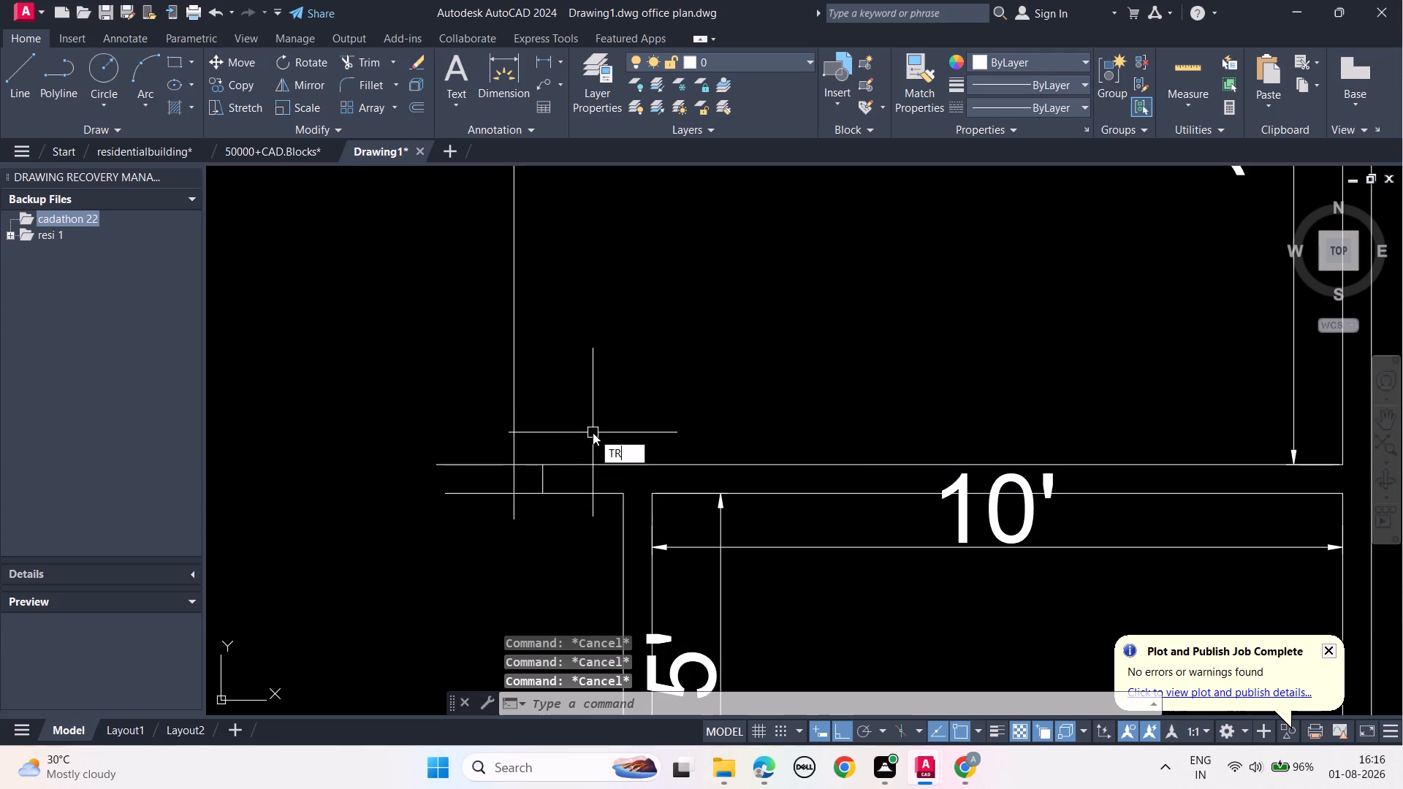
{"action": "key", "text": "space"}
{"action": "left_click", "coordinate": [457, 468]}
{"action": "left_click", "coordinate": [482, 493]}
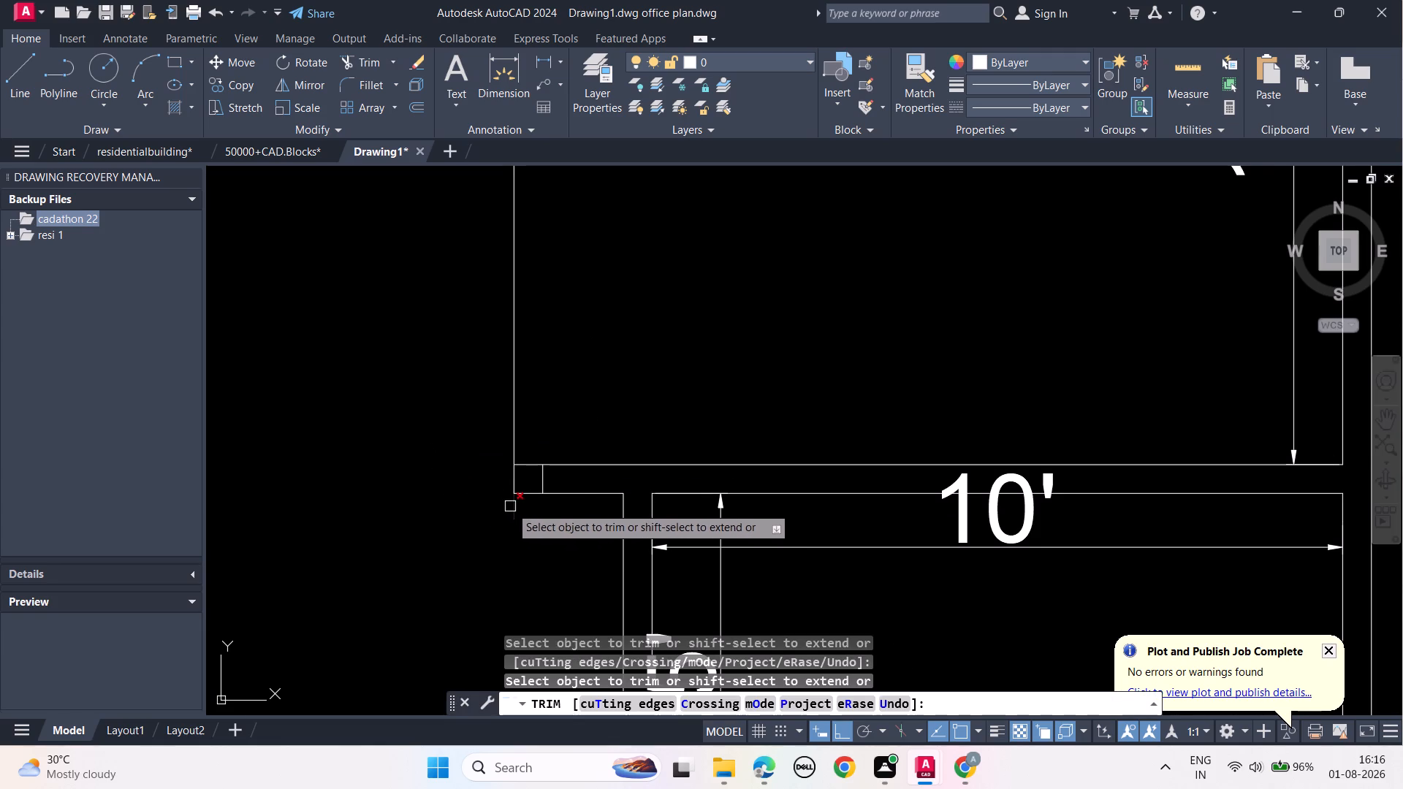
{"action": "left_click", "coordinate": [517, 508]}
{"action": "left_click", "coordinate": [545, 477]}
{"action": "key", "text": "Escape"}
{"action": "key", "text": "Escape"}
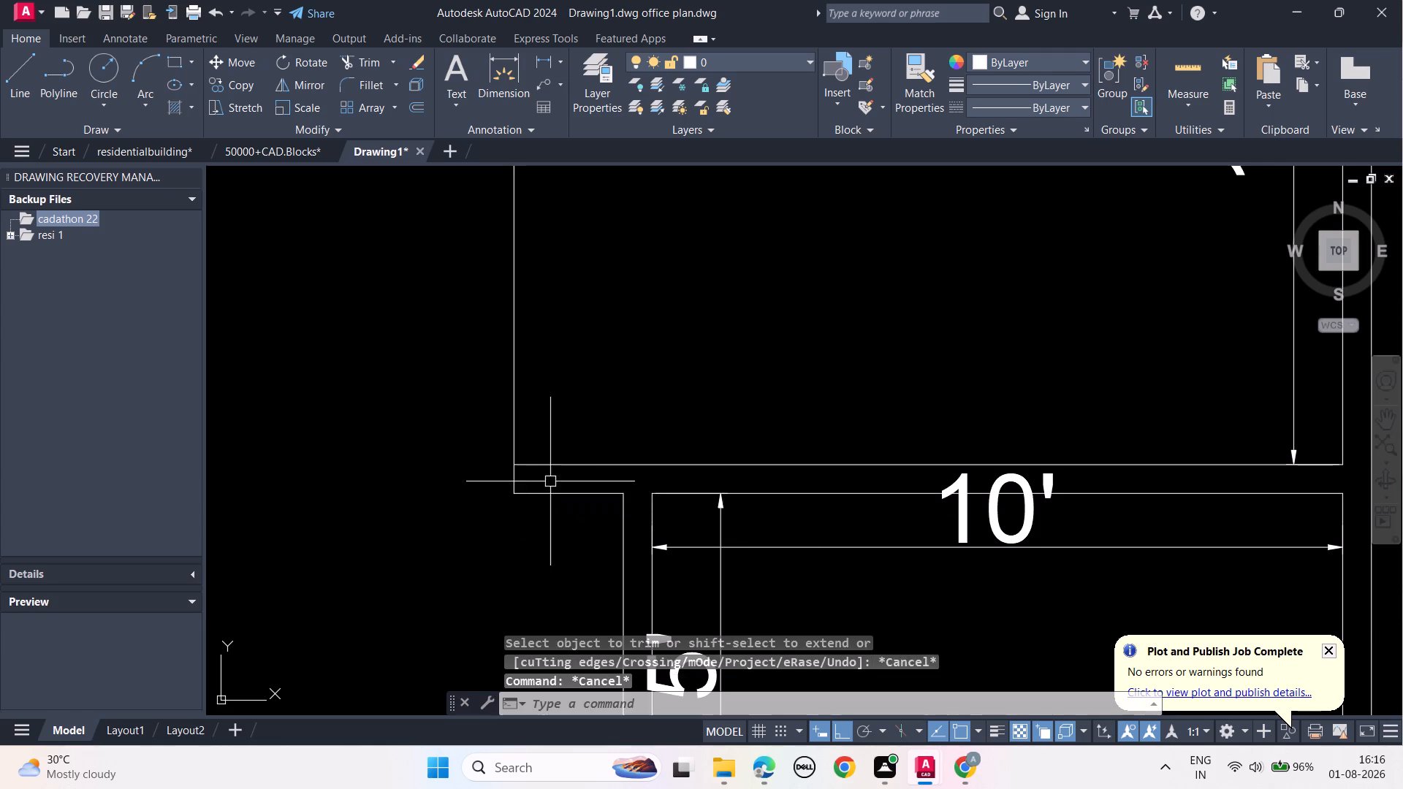
{"action": "key", "text": "Escape"}
{"action": "key", "text": "Escape"}
{"action": "key", "text": "Escape"}
Dimension the upper room's inner top wall line, placing the dimension just inside the room.
{"action": "scroll", "coordinate": [647, 394], "scroll_direction": "down", "scroll_amount": 2}
{"action": "middle_click_drag", "start_coordinate": [674, 363], "coordinate": [636, 473]}
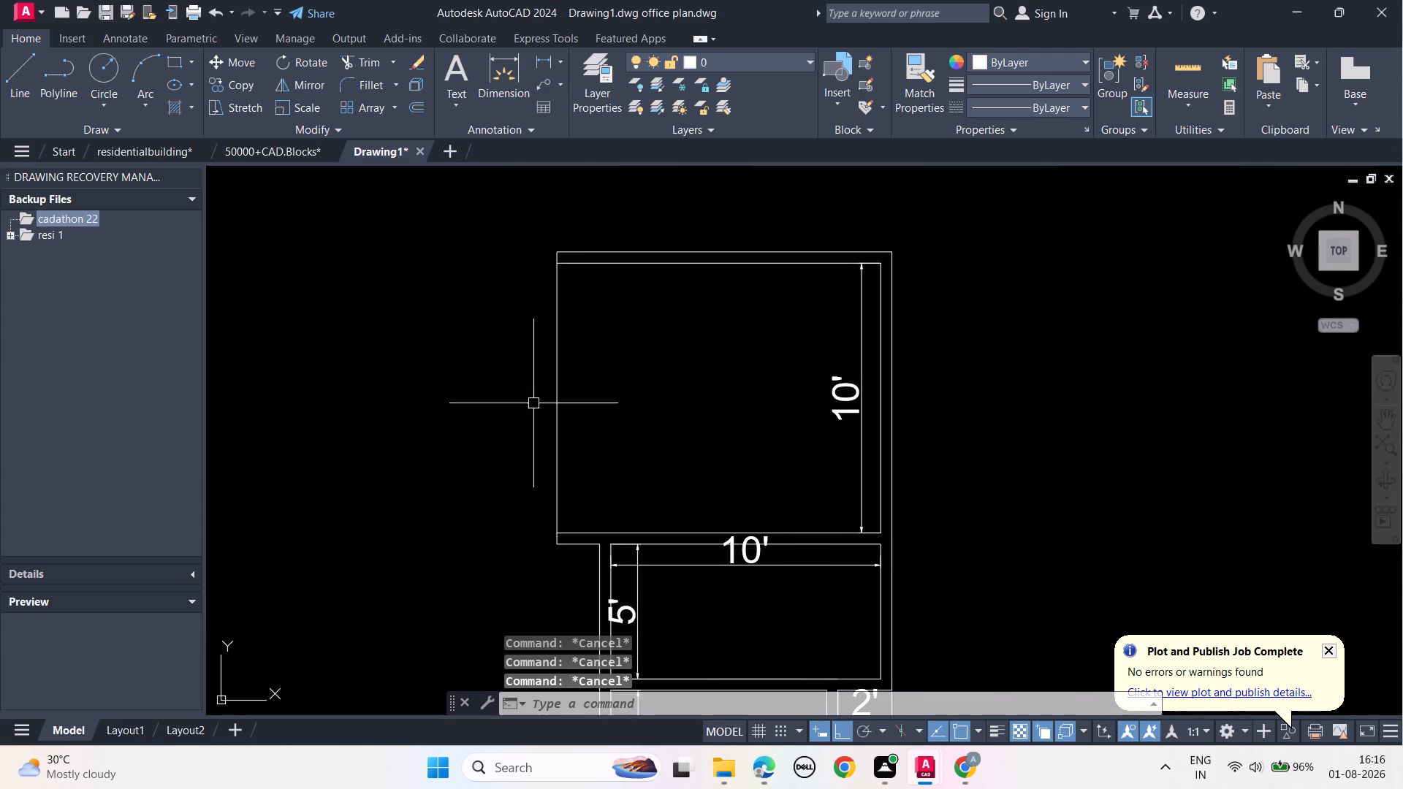
{"action": "left_click", "coordinate": [558, 378]}
{"action": "key", "text": "Escape"}
{"action": "key", "text": "Escape"}
{"action": "key", "text": "Escape"}
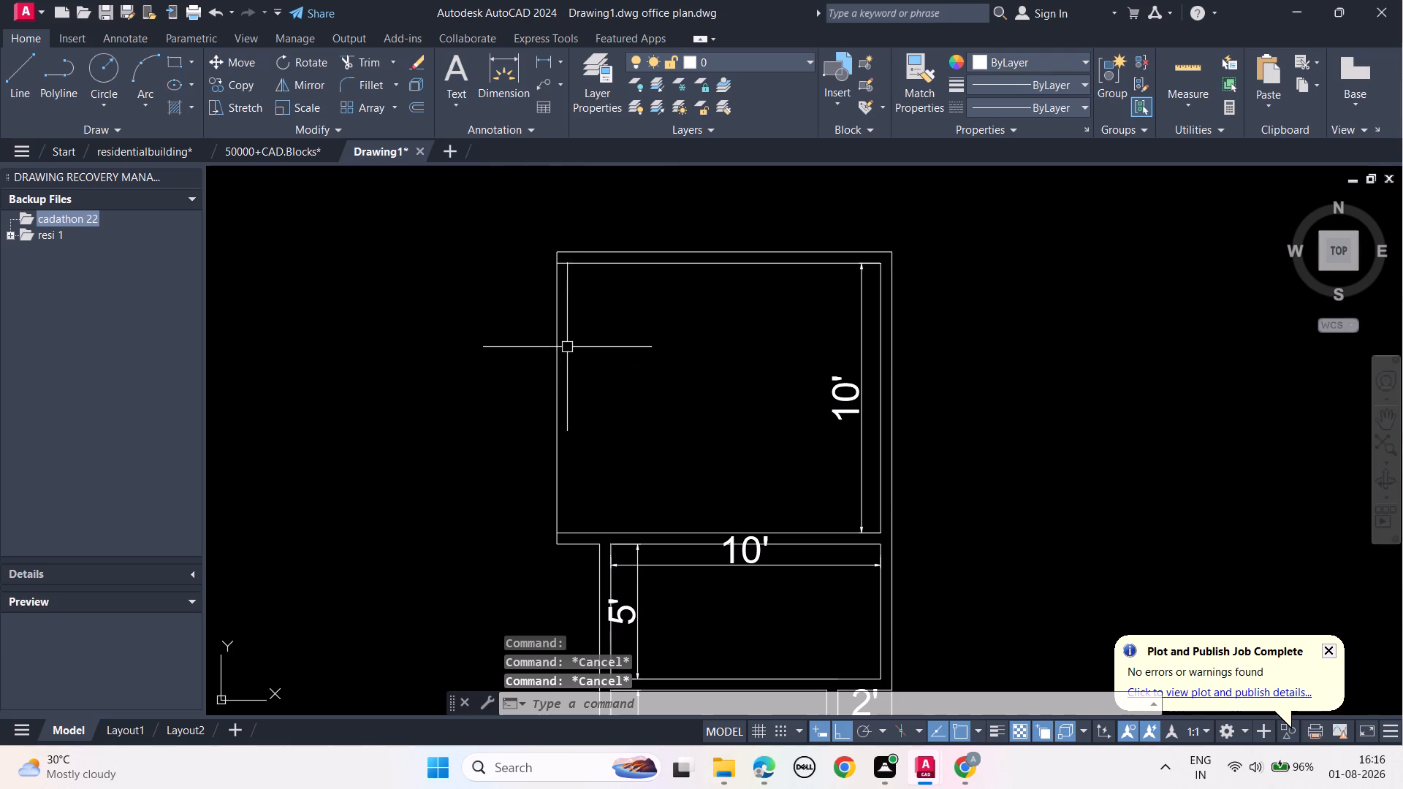
{"action": "key", "text": "Escape"}
{"action": "left_click", "coordinate": [512, 75]}
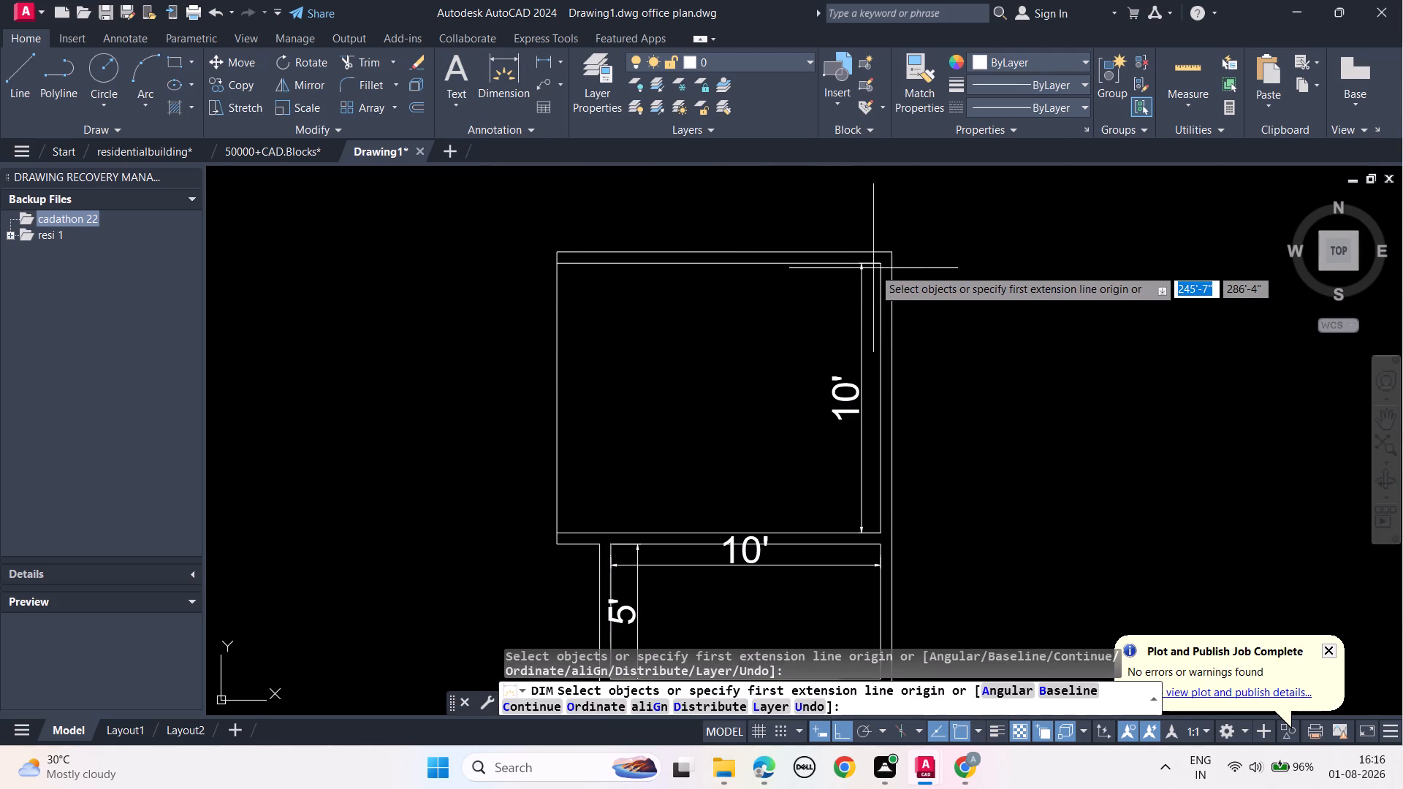
{"action": "left_click", "coordinate": [734, 262]}
{"action": "left_click", "coordinate": [731, 287]}
{"action": "key", "text": "Escape"}
{"action": "key", "text": "Escape"}
{"action": "key", "text": "Escape"}
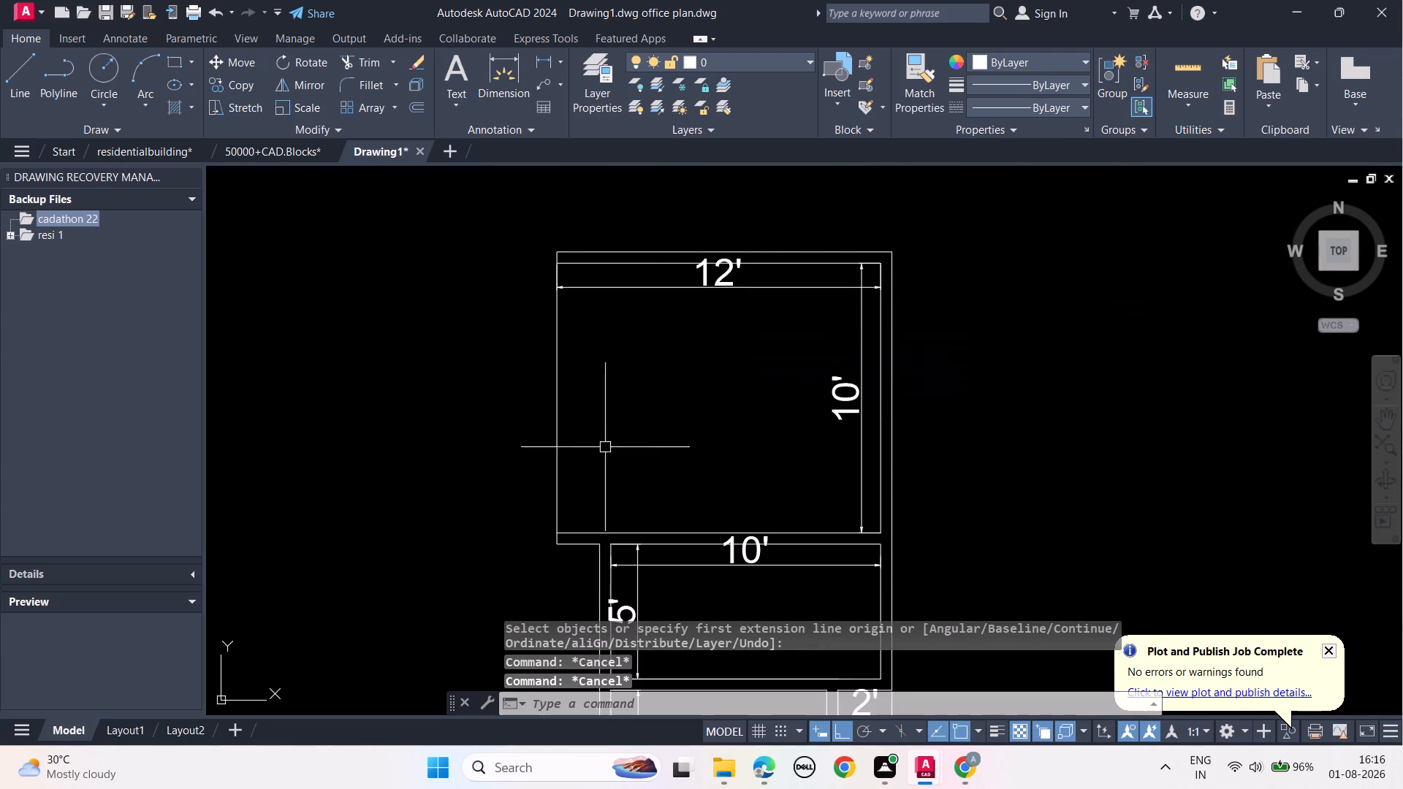
Offset the upper room's left wall line 5" outward to the left.
{"action": "left_click", "coordinate": [555, 395]}
{"action": "type", "text": "OFF"}
{"action": "left_click", "coordinate": [604, 435]}
{"action": "key", "text": "space"}
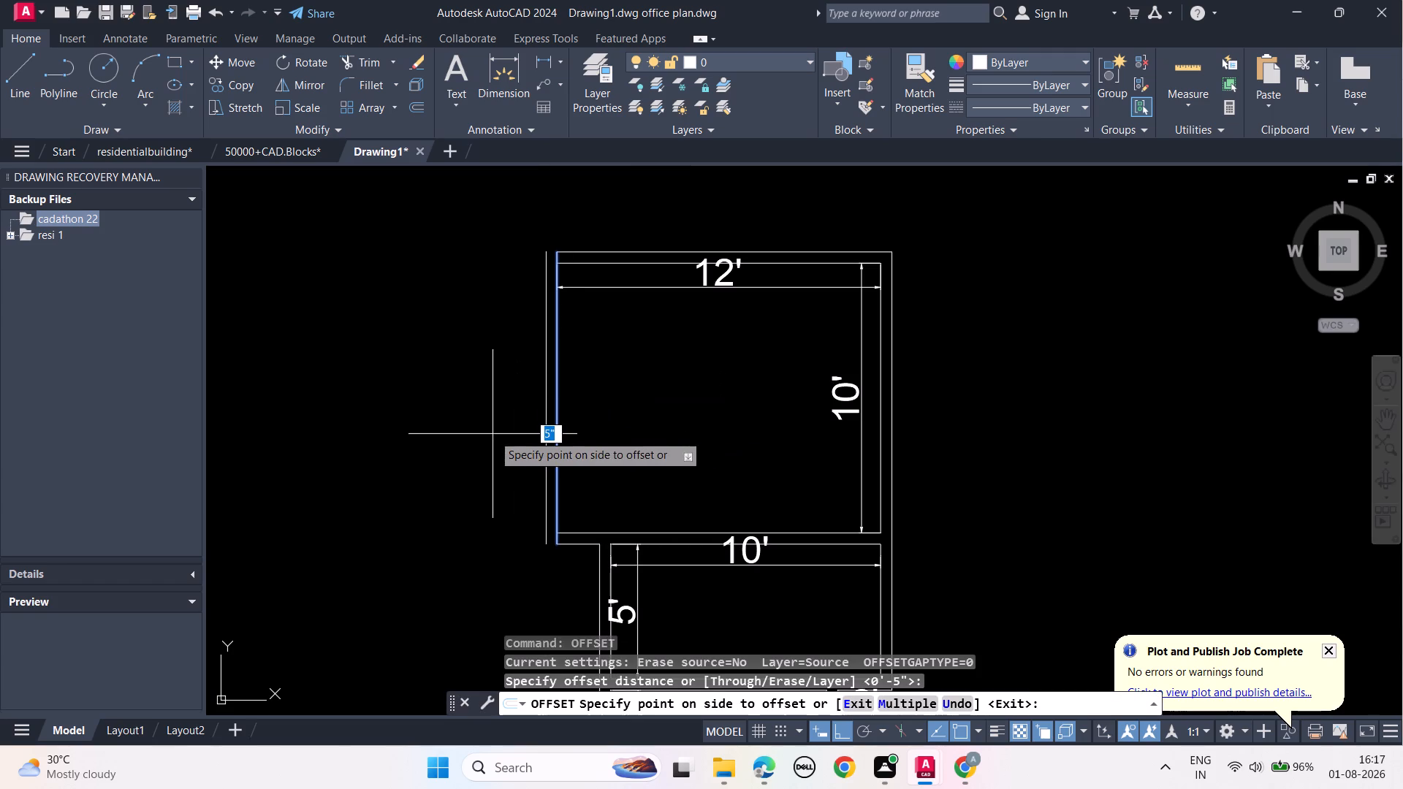
{"action": "left_click", "coordinate": [493, 434]}
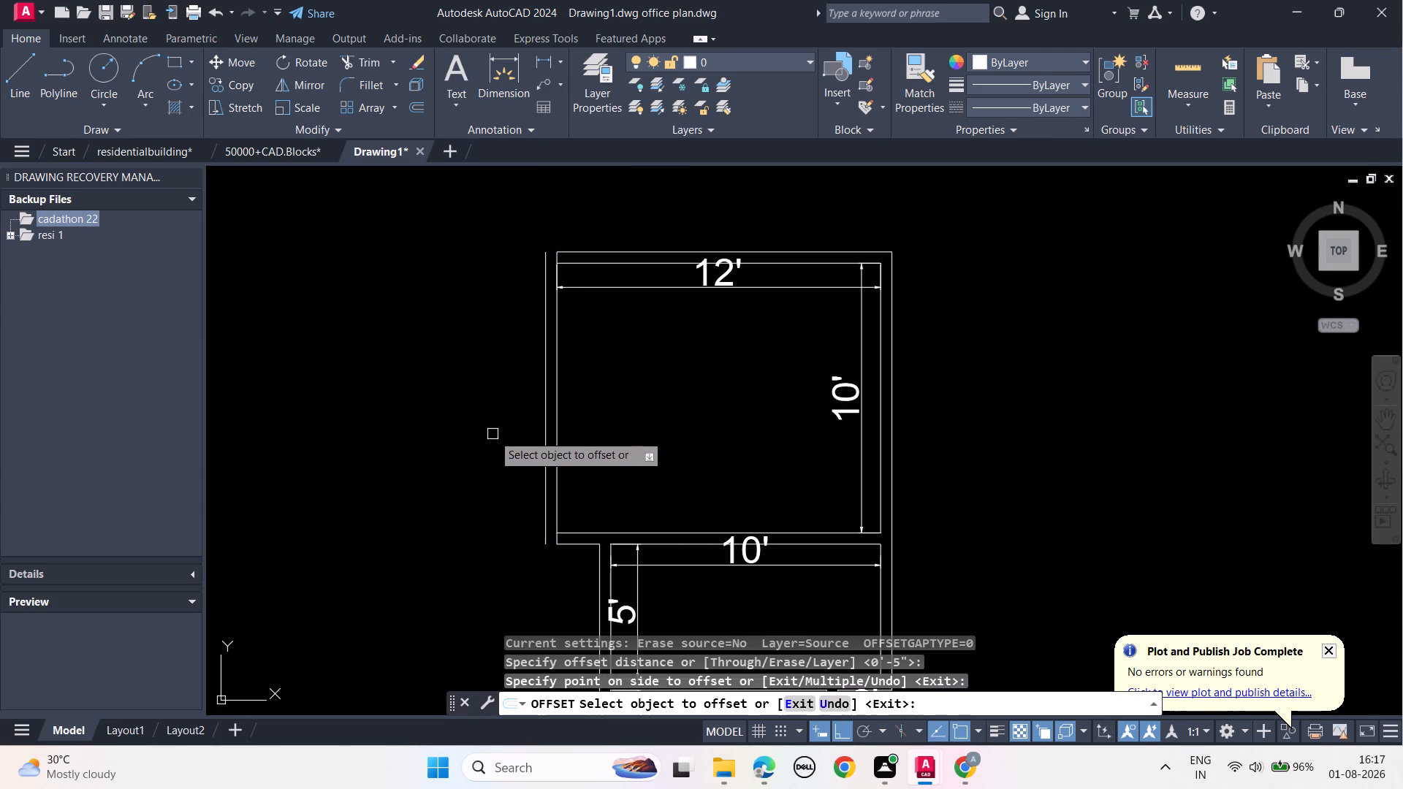
{"action": "key", "text": "Escape"}
{"action": "key", "text": "Escape"}
{"action": "key", "text": "Escape"}
{"action": "key", "text": "Escape"}
Stretch the left end of the upper room's outer bottom wall line to the new outer left wall line.
{"action": "scroll", "coordinate": [611, 473], "scroll_direction": "up", "scroll_amount": 2}
{"action": "middle_click_drag", "start_coordinate": [611, 472], "coordinate": [693, 307]}
{"action": "left_click", "coordinate": [590, 489]}
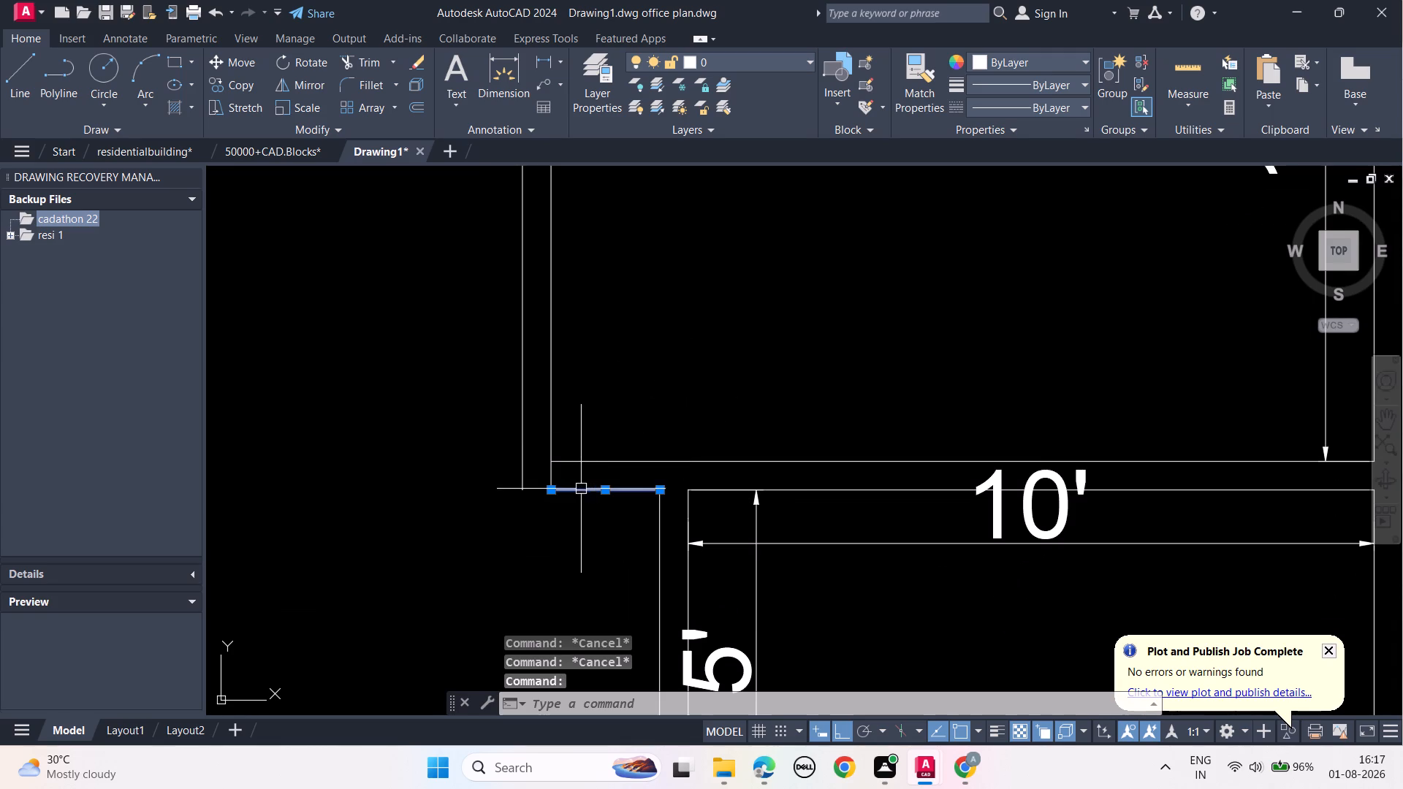
{"action": "left_click", "coordinate": [551, 492]}
{"action": "left_click", "coordinate": [526, 489]}
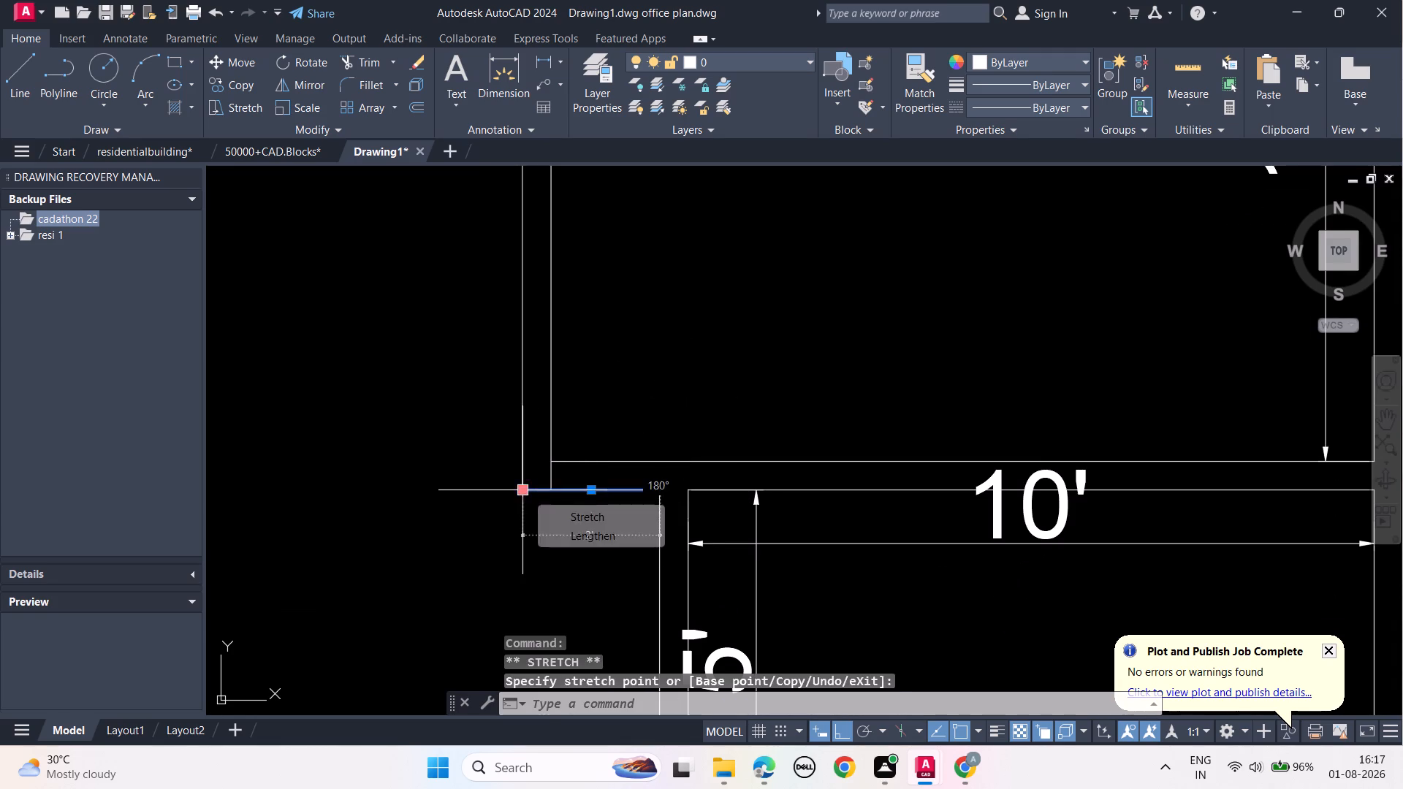
{"action": "key", "text": "Escape"}
{"action": "key", "text": "Escape"}
Trim the inner left wall line's piece between the inner and outer bottom wall lines of the upper room.
{"action": "type", "text": "TR"}
{"action": "key", "text": "space"}
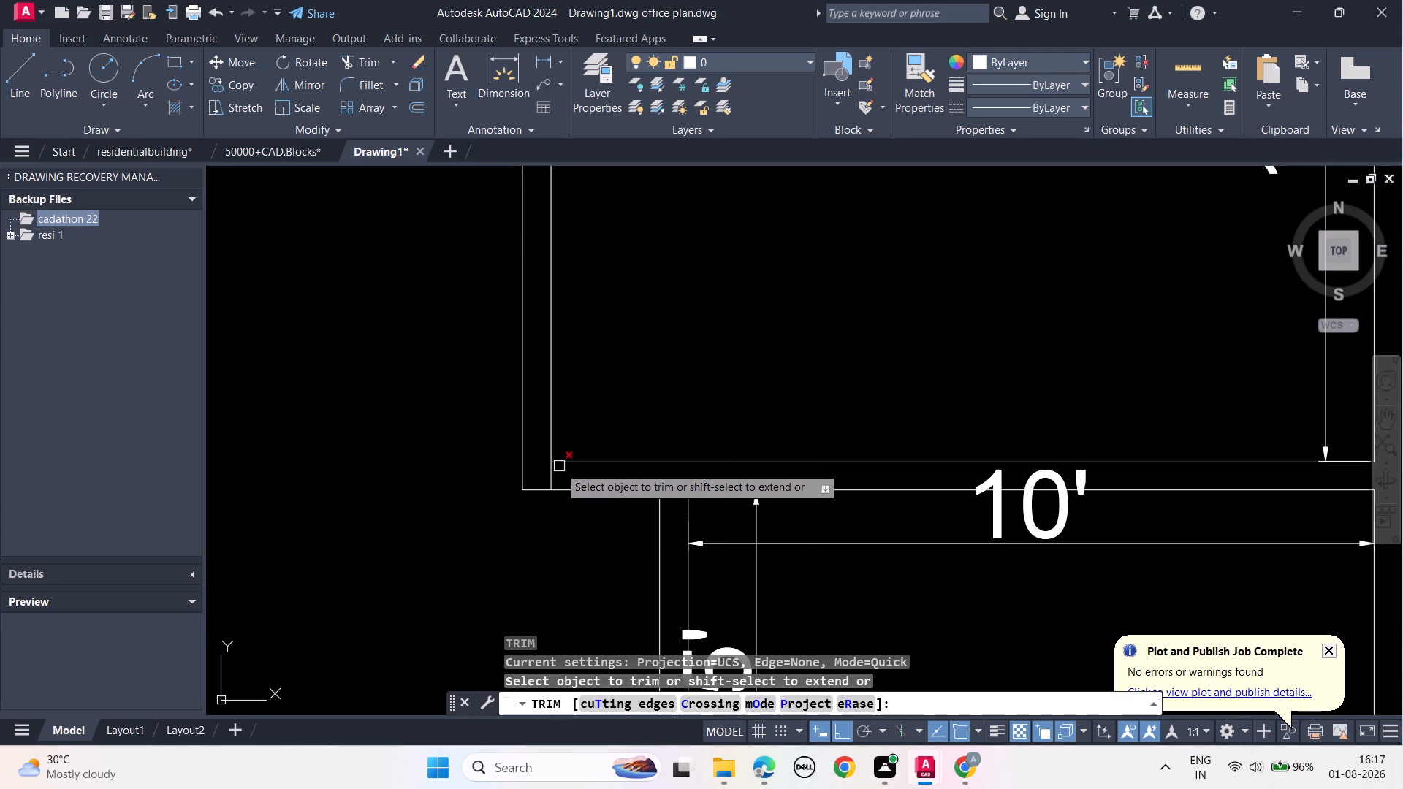
{"action": "left_click", "coordinate": [548, 476]}
{"action": "key", "text": "Escape"}
{"action": "key", "text": "Escape"}
{"action": "key", "text": "Escape"}
{"action": "key", "text": "Escape"}
{"action": "key", "text": "Escape"}
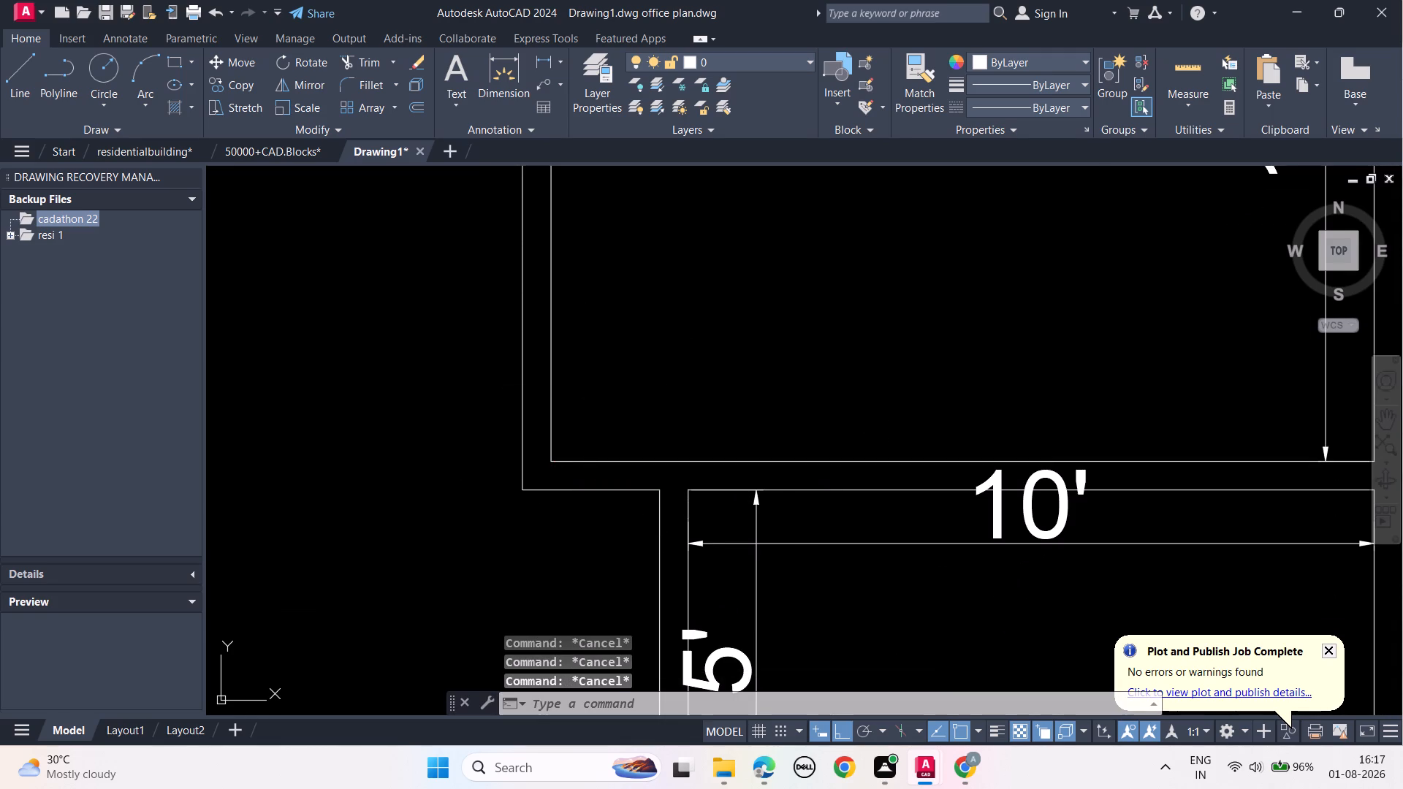
Stretch the left end of the upper room's outer top wall line to the outer left wall line.
{"action": "scroll", "coordinate": [588, 389], "scroll_direction": "down", "scroll_amount": 2}
{"action": "middle_click_drag", "start_coordinate": [653, 354], "coordinate": [654, 537]}
{"action": "scroll", "coordinate": [635, 398], "scroll_direction": "up", "scroll_amount": 2}
{"action": "middle_click_drag", "start_coordinate": [643, 381], "coordinate": [700, 576]}
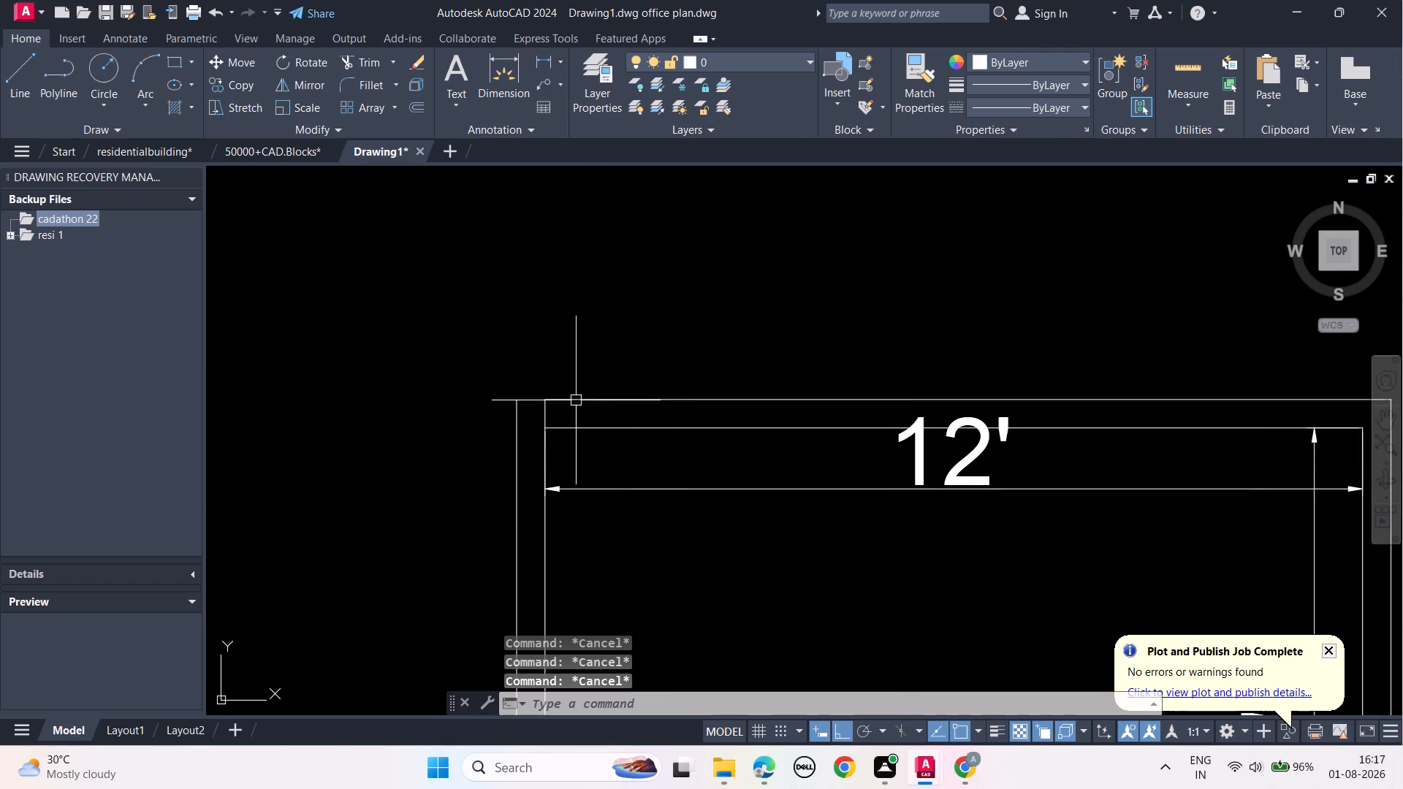
{"action": "left_click", "coordinate": [577, 395]}
{"action": "left_click", "coordinate": [546, 402]}
{"action": "left_click", "coordinate": [512, 402]}
{"action": "key", "text": "Escape"}
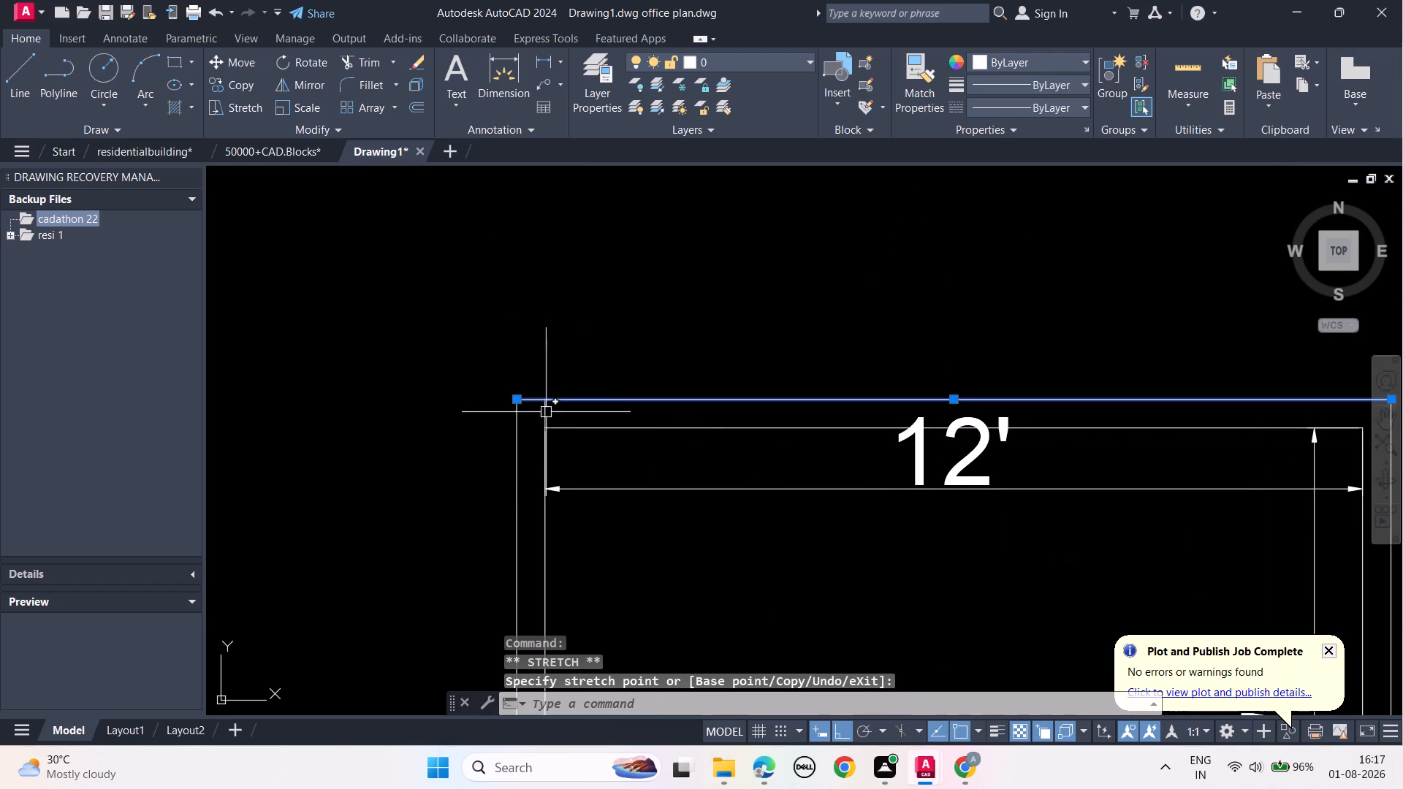
{"action": "key", "text": "Escape"}
{"action": "key", "text": "Escape"}
{"action": "key", "text": "Escape"}
Trim the inner left wall line's piece between the inner and outer top wall lines of the upper room.
{"action": "type", "text": "TR"}
{"action": "key", "text": "space"}
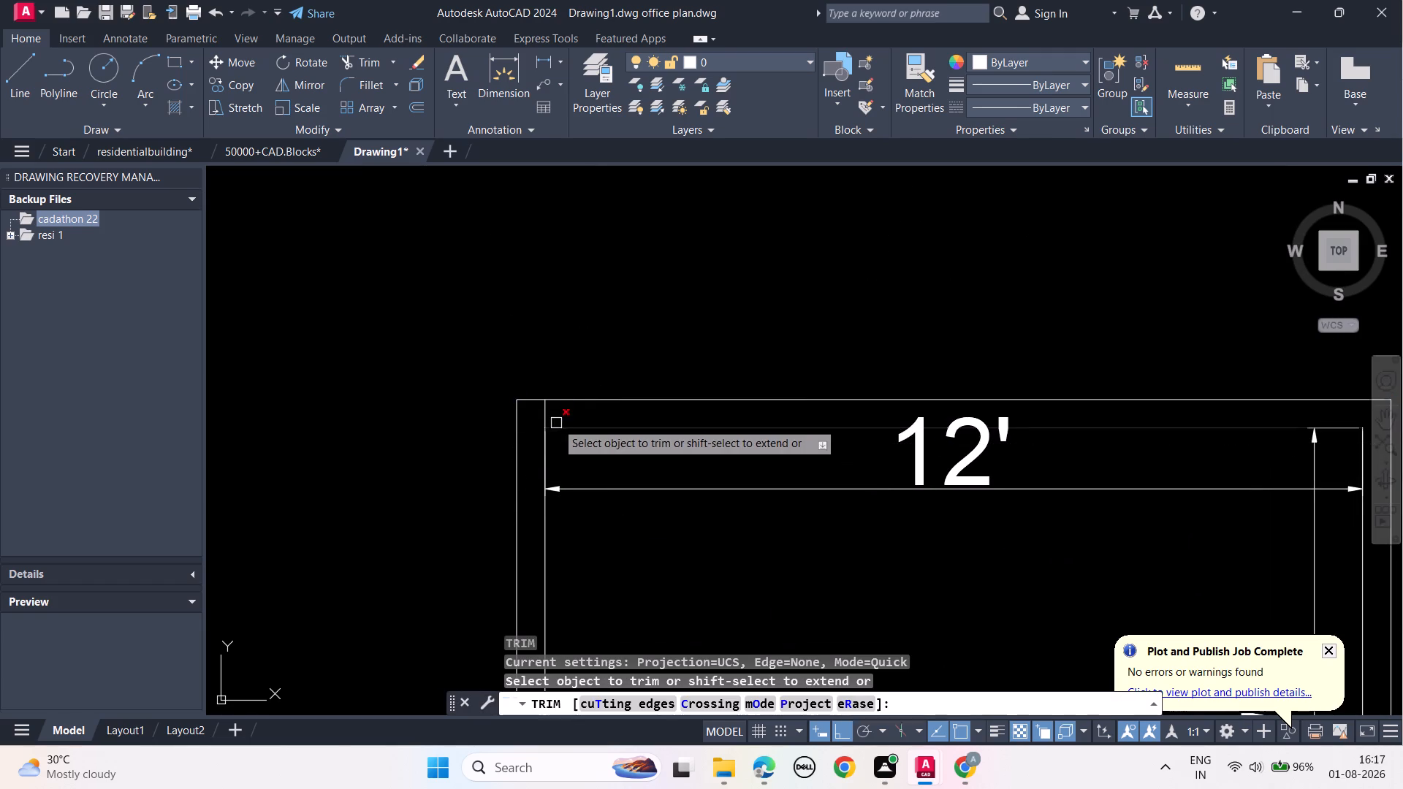
{"action": "left_click", "coordinate": [542, 411]}
{"action": "key", "text": "Escape"}
{"action": "key", "text": "Escape"}
{"action": "key", "text": "Escape"}
{"action": "key", "text": "Escape"}
{"action": "key", "text": "Escape"}
Delete the short vertical line rising from the right end of the plan's long top wall, above the 12' room.
{"action": "scroll", "coordinate": [547, 424], "scroll_direction": "down", "scroll_amount": 2}
{"action": "middle_click_drag", "start_coordinate": [653, 529], "coordinate": [656, 435]}
{"action": "scroll", "coordinate": [656, 435], "scroll_direction": "down", "scroll_amount": 1}
{"action": "middle_click_drag", "start_coordinate": [666, 462], "coordinate": [685, 403]}
{"action": "middle_click_drag", "start_coordinate": [686, 406], "coordinate": [721, 614]}
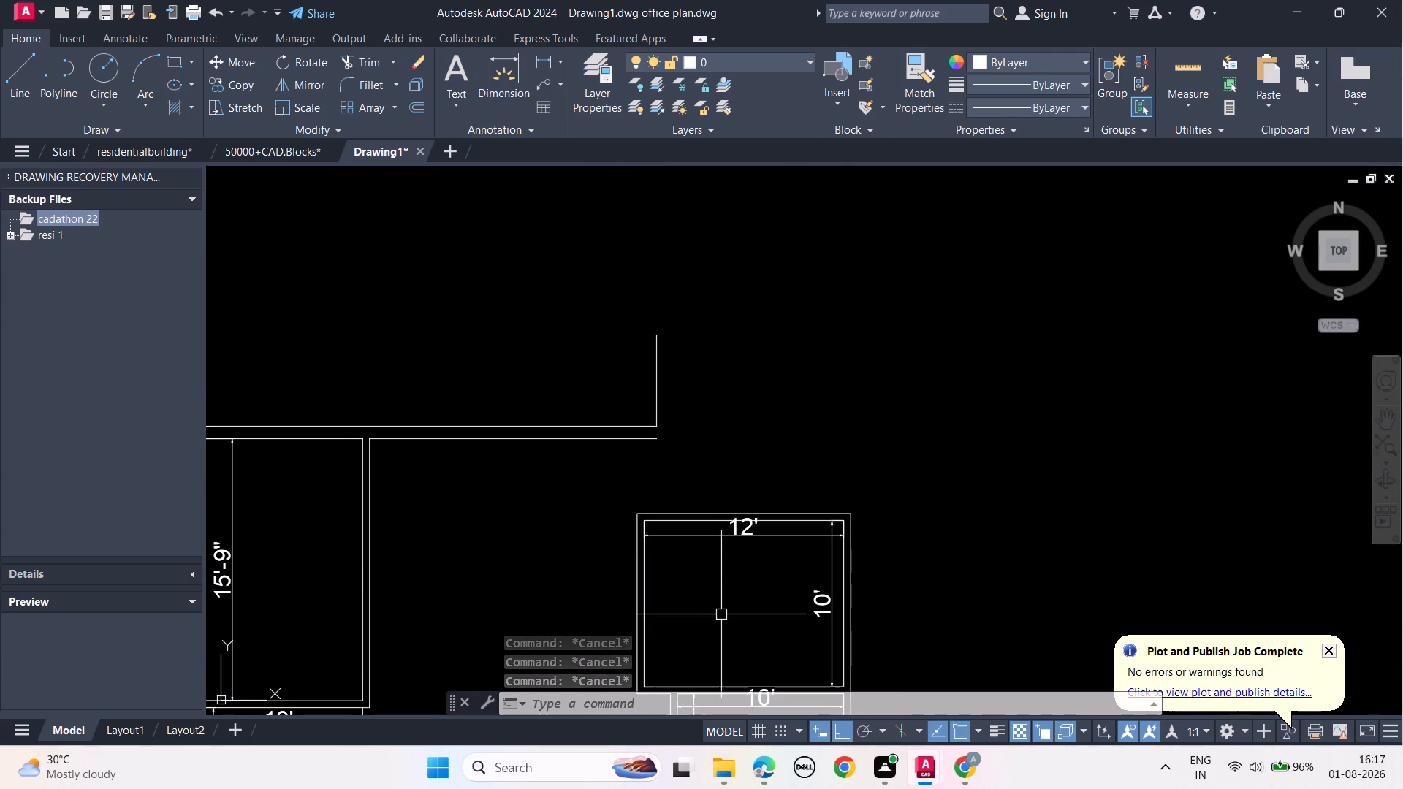
{"action": "scroll", "coordinate": [756, 408], "scroll_direction": "down", "scroll_amount": 1}
{"action": "left_click", "coordinate": [695, 394]}
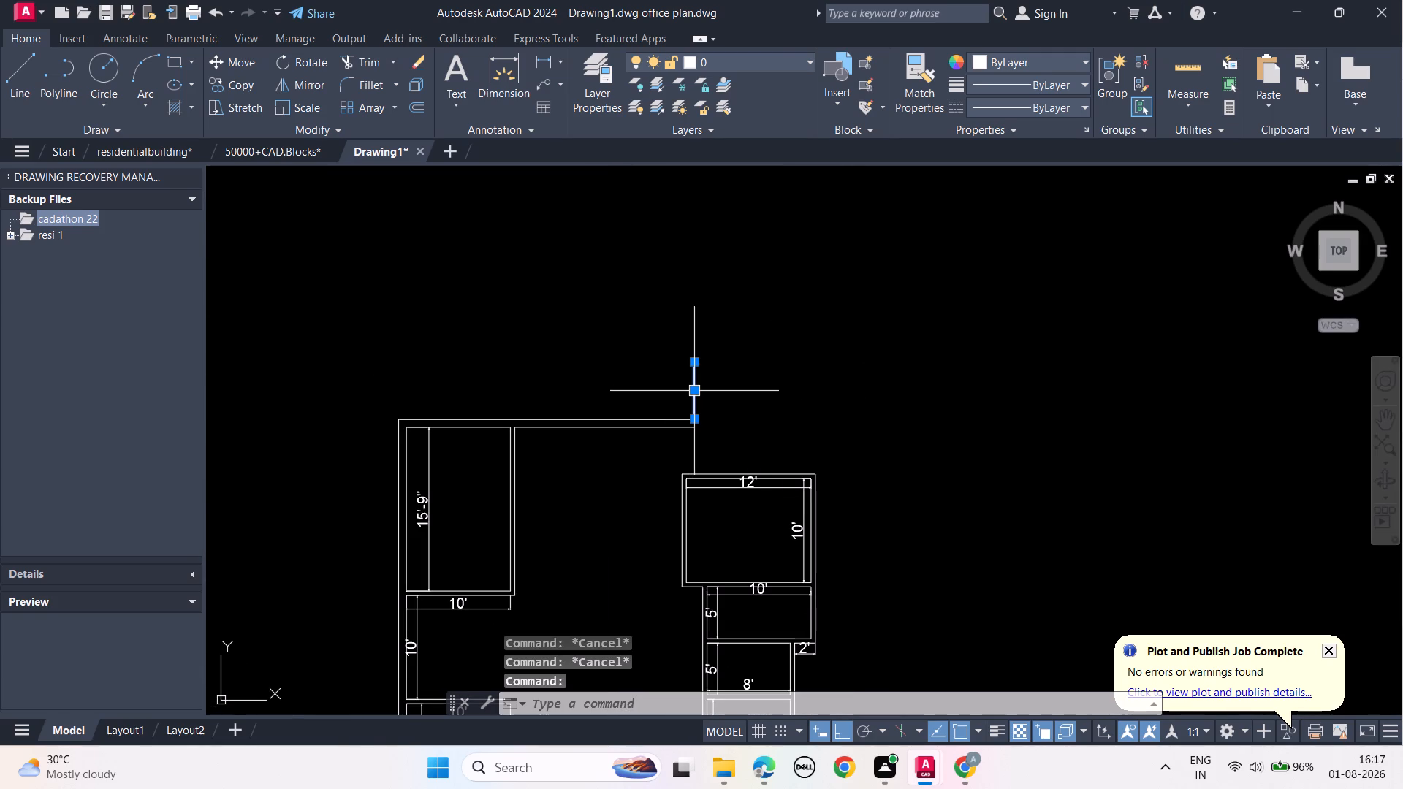
{"action": "key", "text": "Delete"}
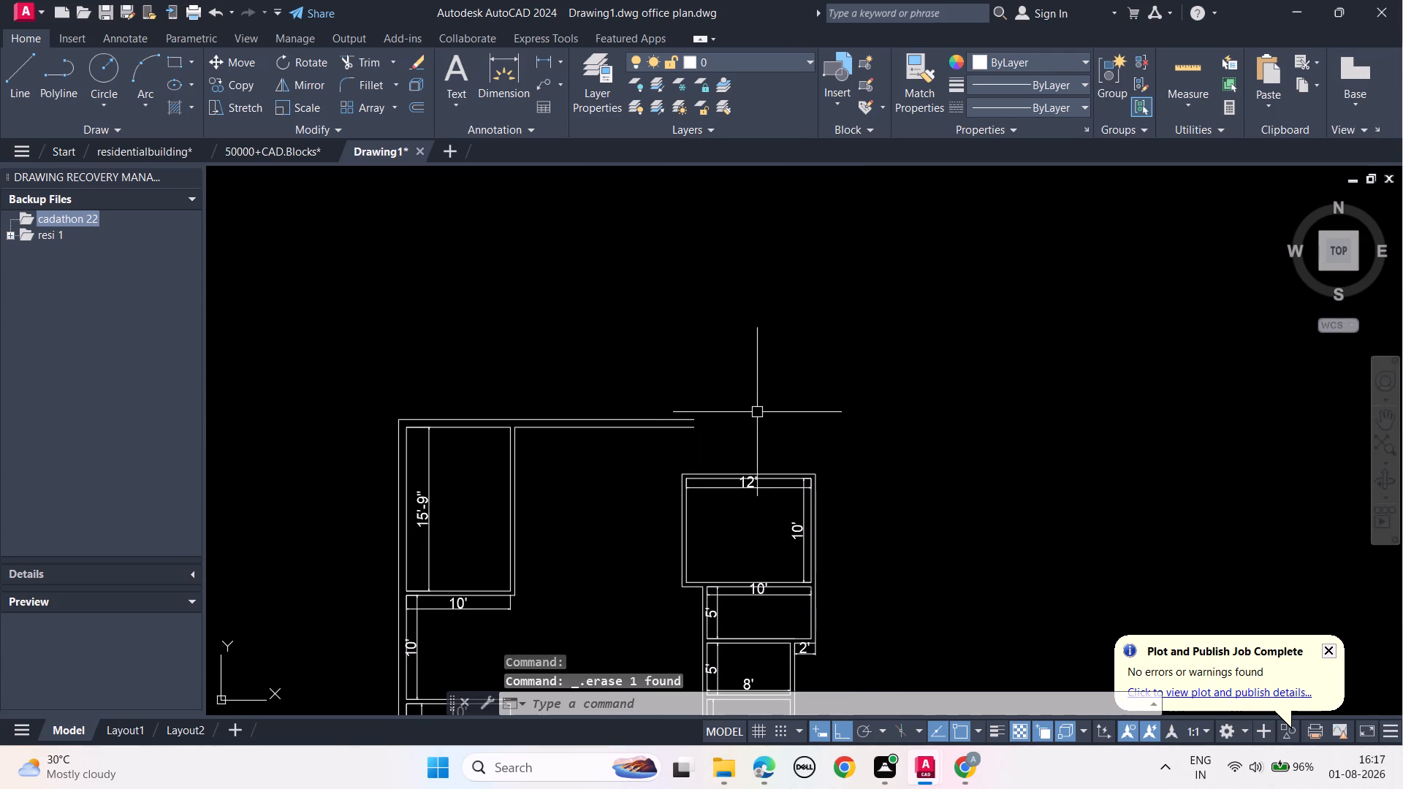
Draw a 10' vertical line upward from the outer top-right corner of the 12' room.
{"action": "middle_click_drag", "start_coordinate": [766, 433], "coordinate": [767, 376]}
{"action": "scroll", "coordinate": [845, 432], "scroll_direction": "up", "scroll_amount": 4}
{"action": "middle_click_drag", "start_coordinate": [798, 384], "coordinate": [901, 518]}
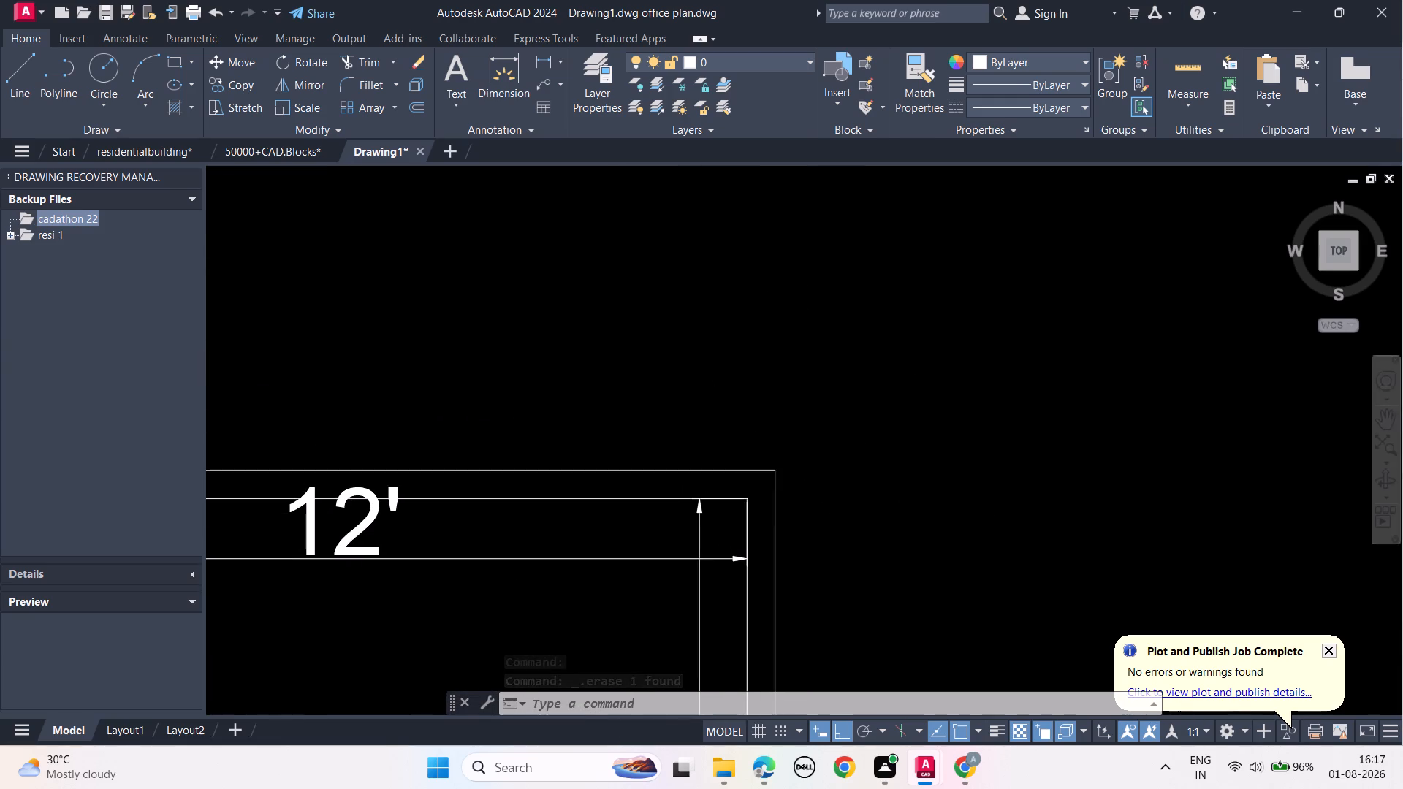
{"action": "scroll", "coordinate": [728, 450], "scroll_direction": "down", "scroll_amount": 1}
{"action": "middle_click_drag", "start_coordinate": [837, 463], "coordinate": [997, 476]}
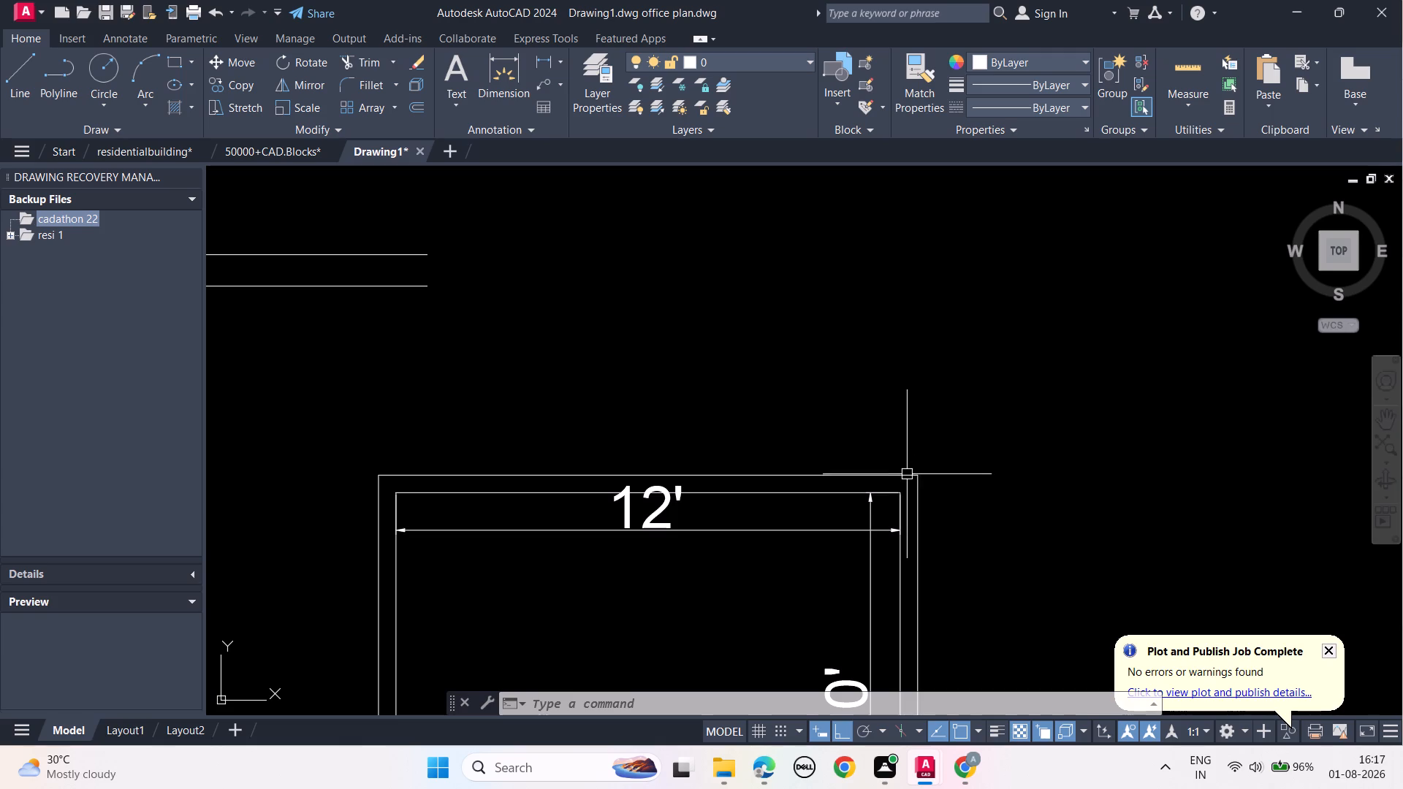
{"action": "type", "text": "L"}
{"action": "key", "text": "space"}
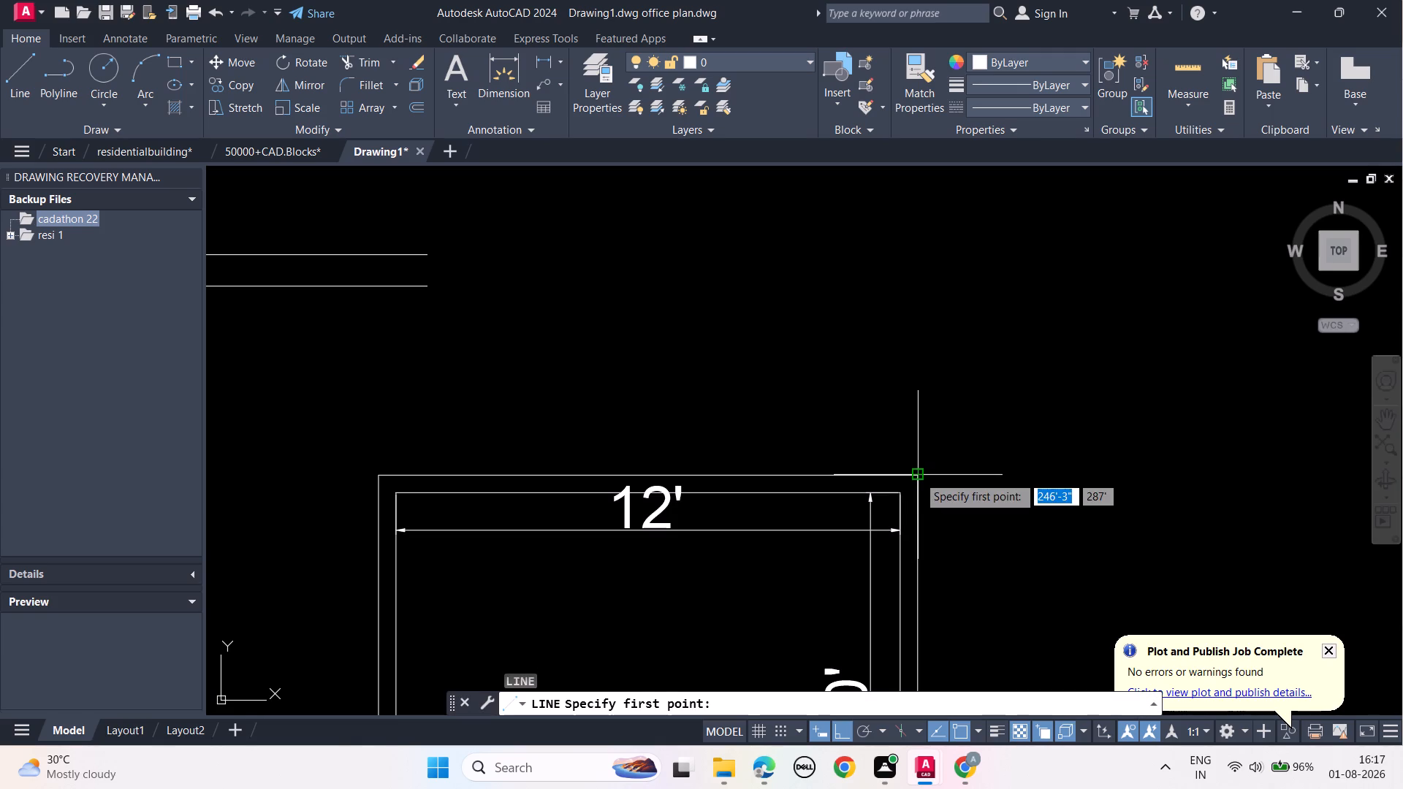
{"action": "left_click", "coordinate": [918, 476]}
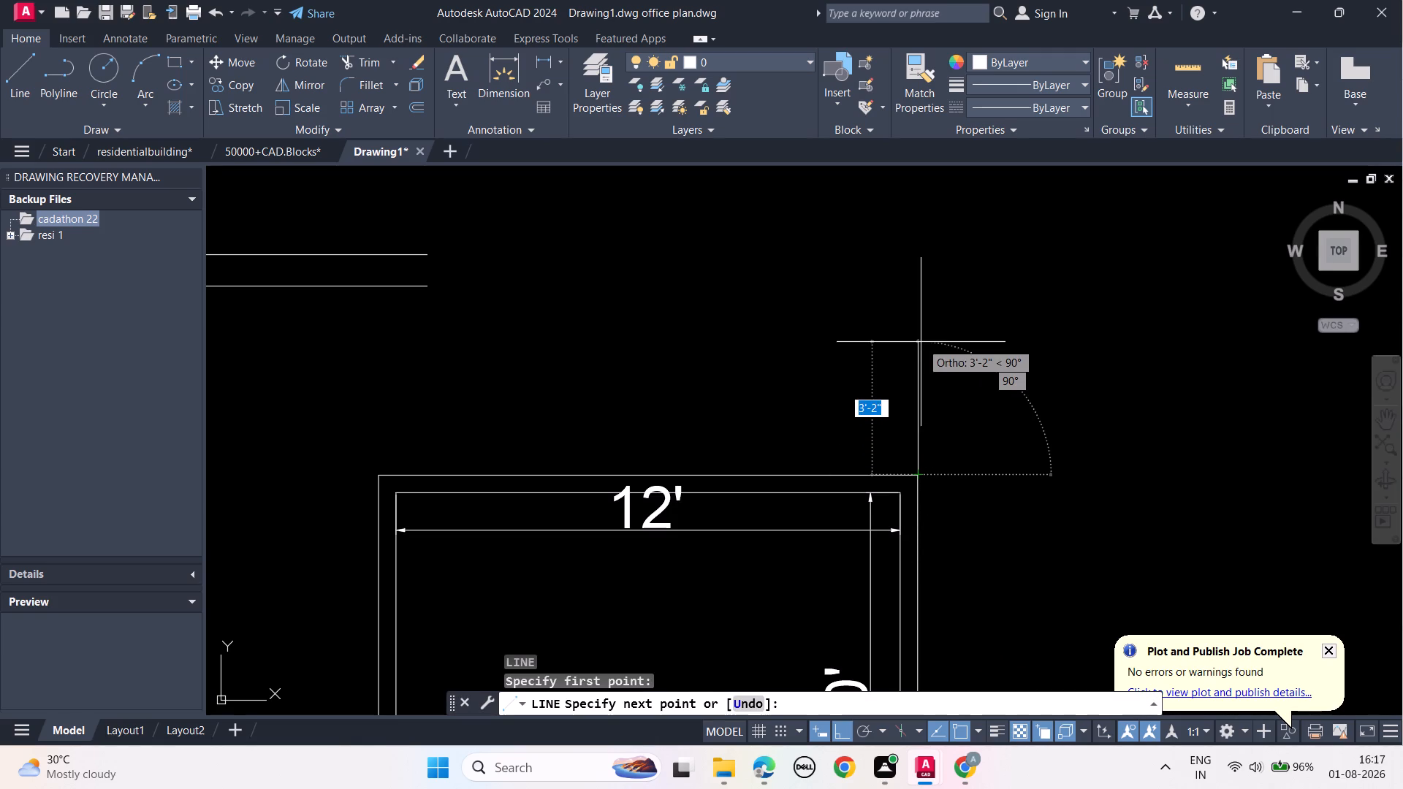
{"action": "type", "text": "10'"}
{"action": "key", "text": "Return"}
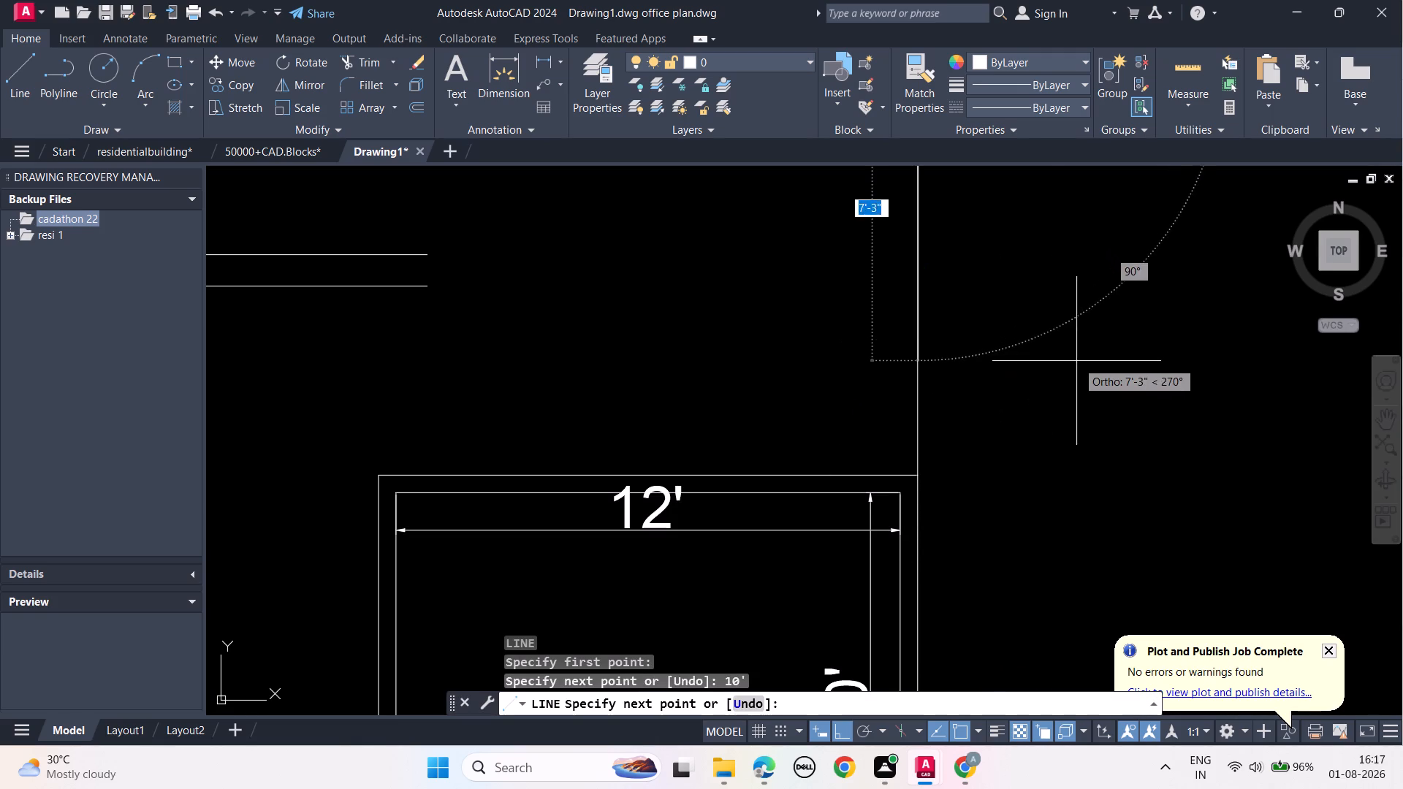
{"action": "scroll", "coordinate": [1075, 367], "scroll_direction": "down", "scroll_amount": 2}
{"action": "middle_click_drag", "start_coordinate": [1074, 373], "coordinate": [1075, 410]}
{"action": "key", "text": "Escape"}
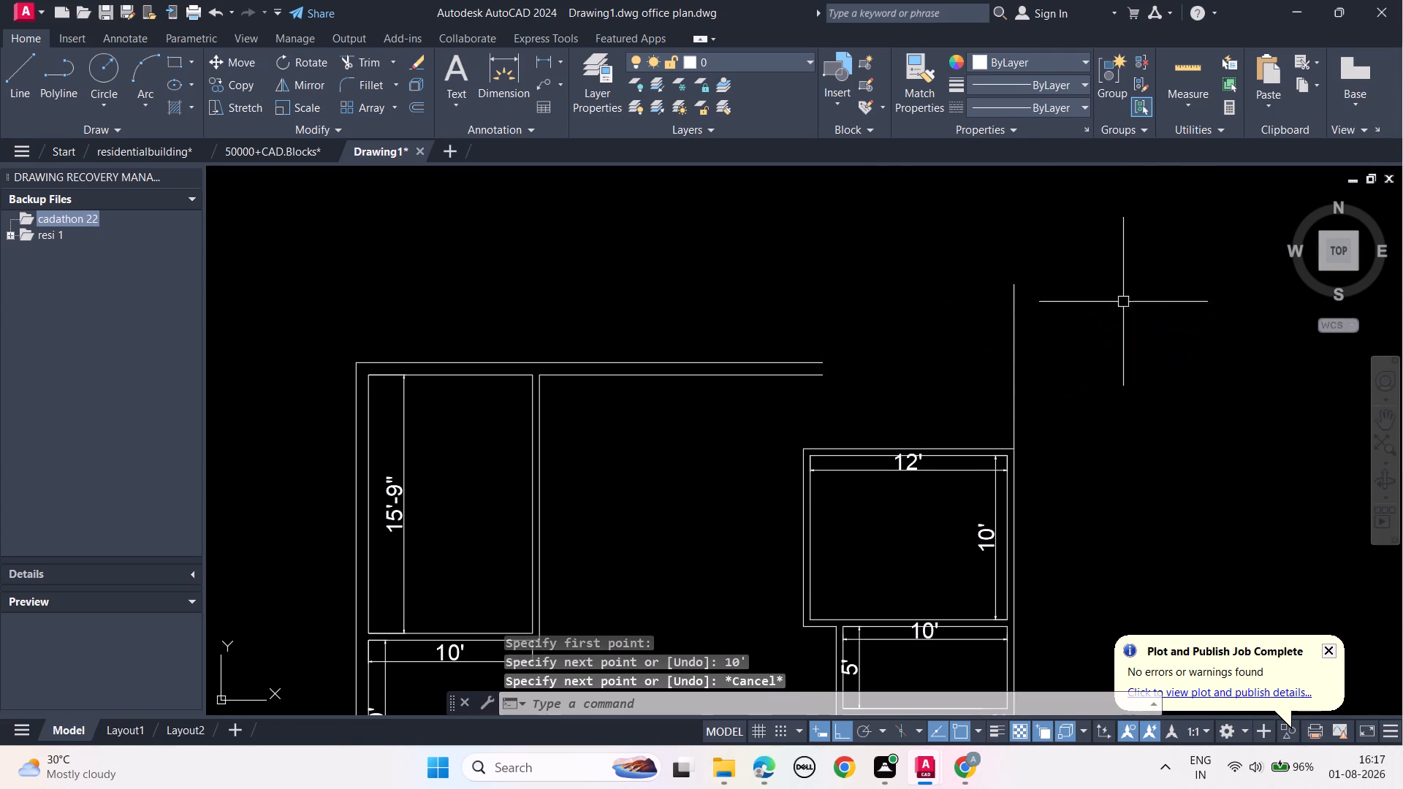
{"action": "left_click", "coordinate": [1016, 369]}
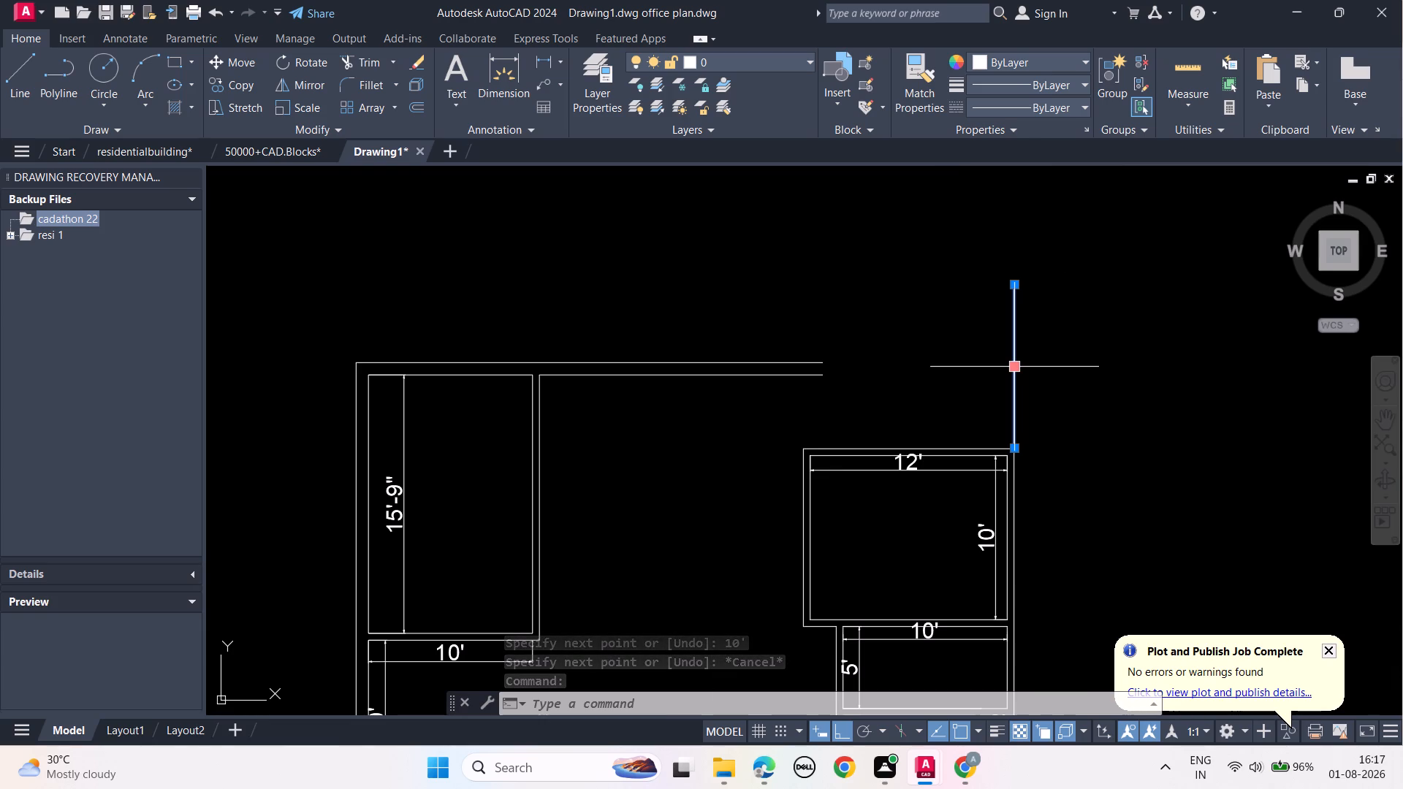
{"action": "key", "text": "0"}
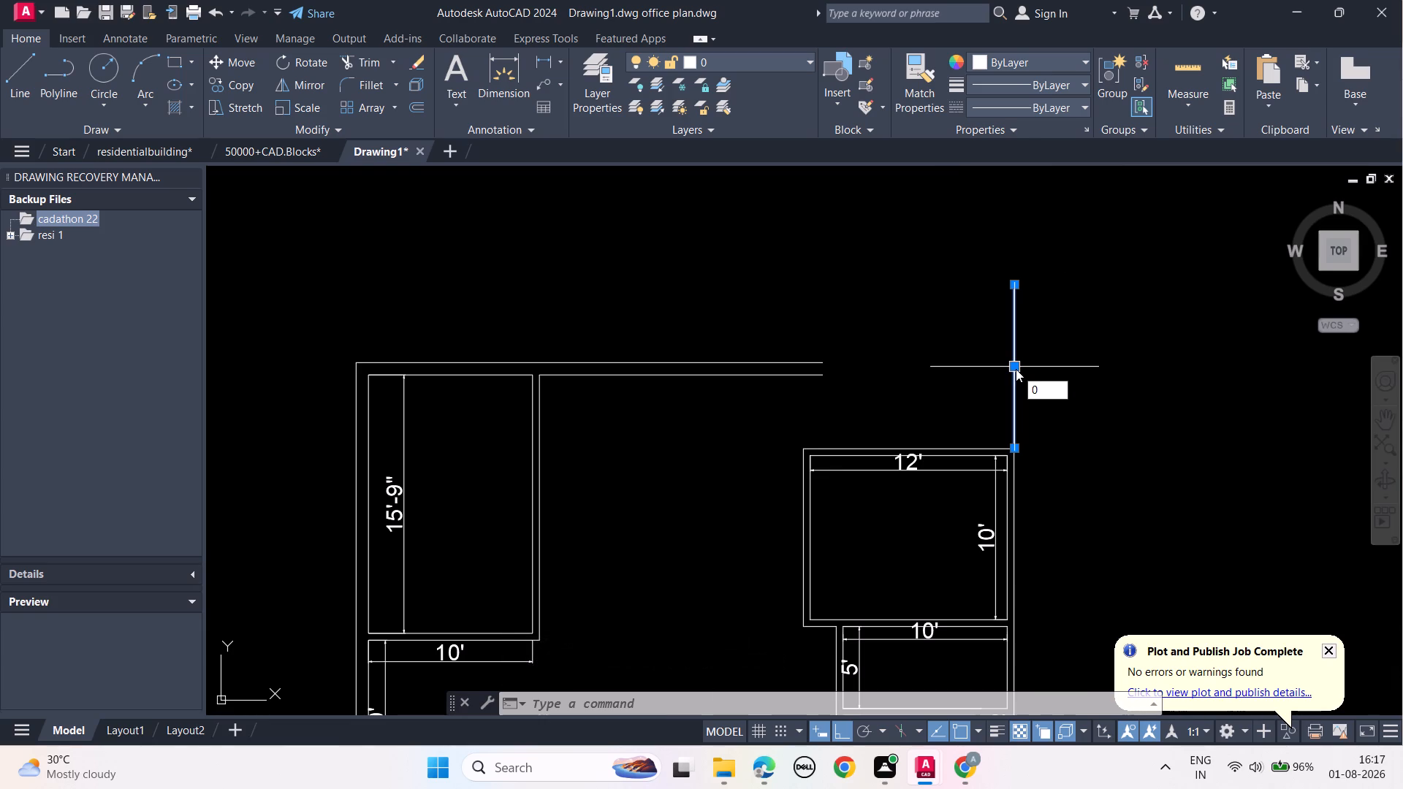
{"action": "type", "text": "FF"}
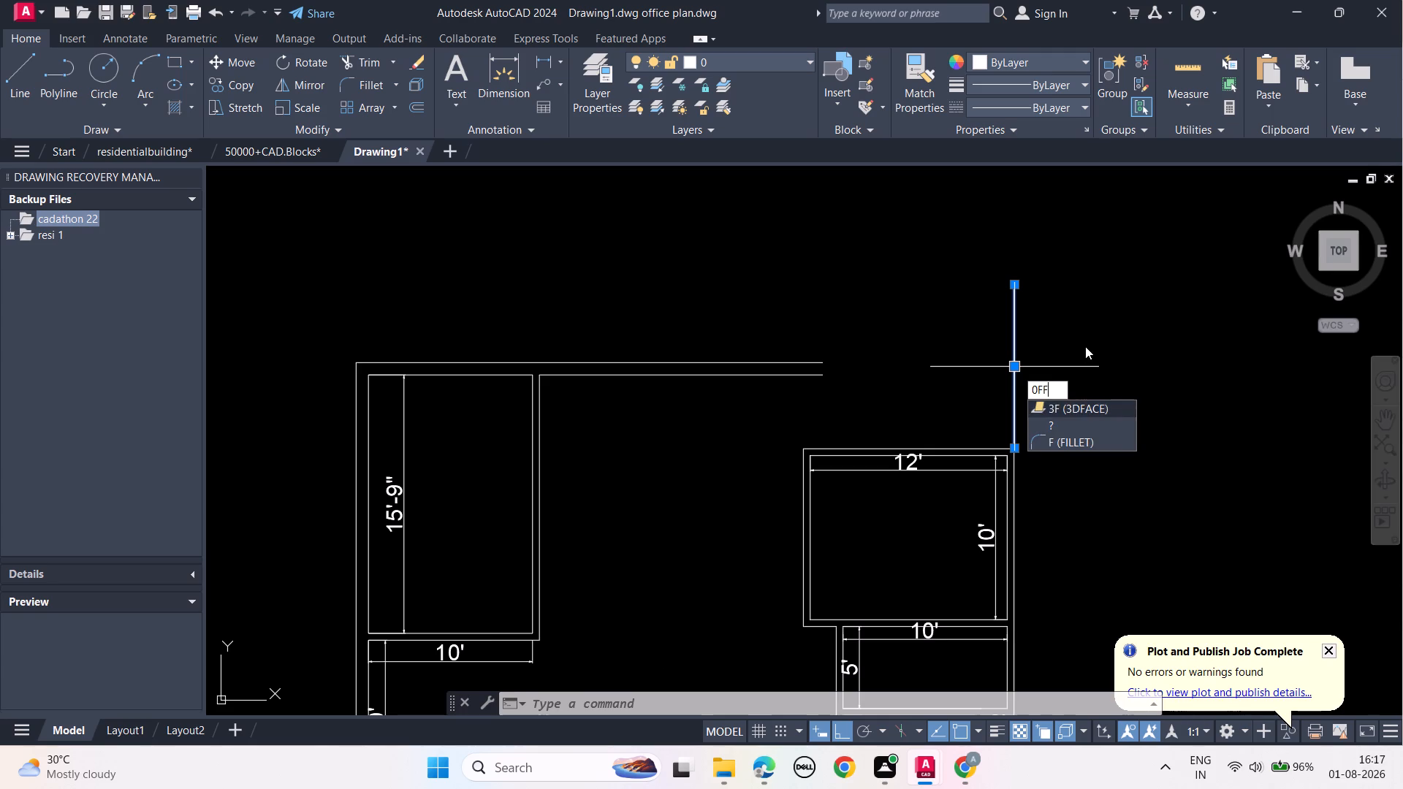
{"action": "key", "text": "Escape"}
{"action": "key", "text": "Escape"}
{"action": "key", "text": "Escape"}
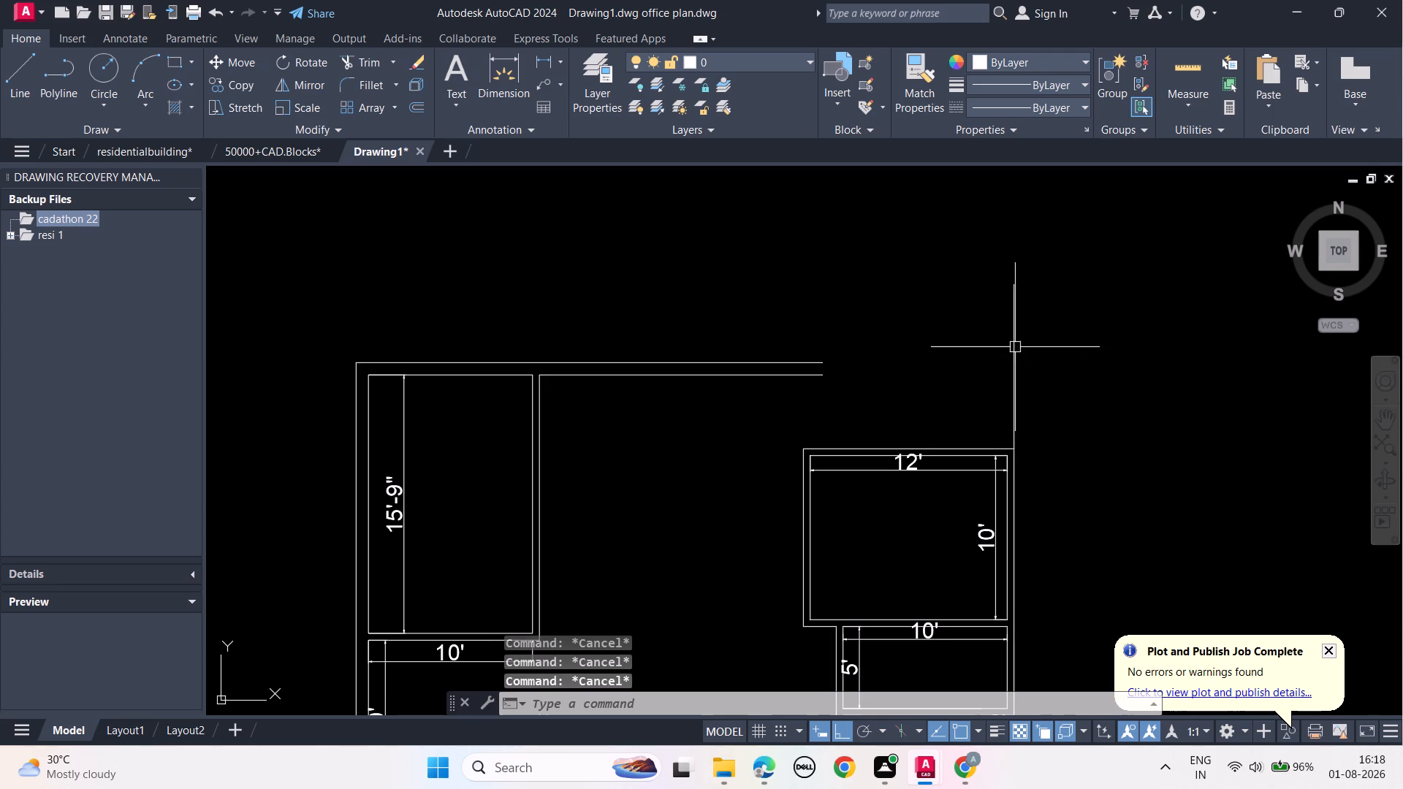
Offset the new 10' vertical line 5" to the left to form the new room's inner right wall line.
{"action": "left_click", "coordinate": [1015, 346]}
{"action": "type", "text": "OFF"}
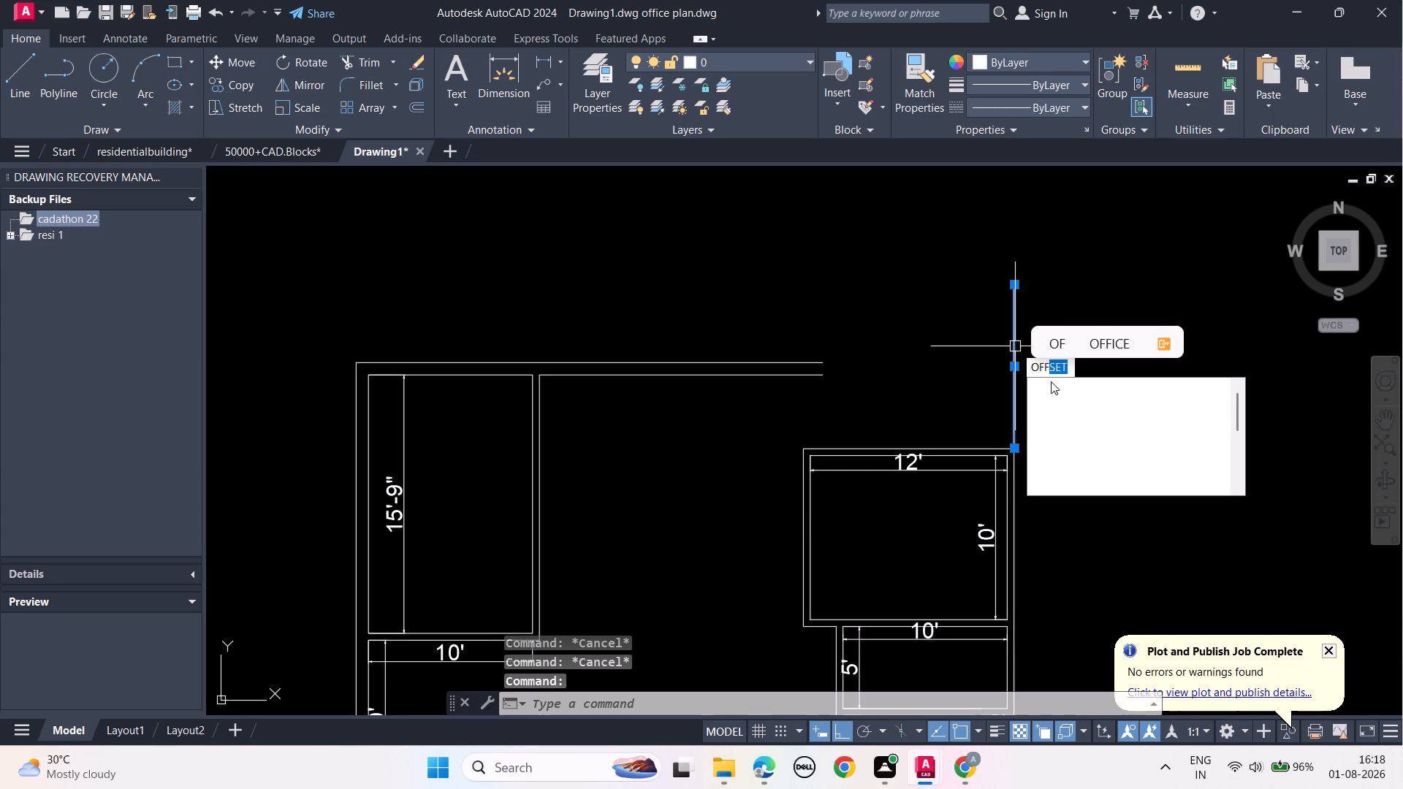
{"action": "left_click", "coordinate": [1054, 382]}
{"action": "type", "text": "5\""}
{"action": "key", "text": "Return"}
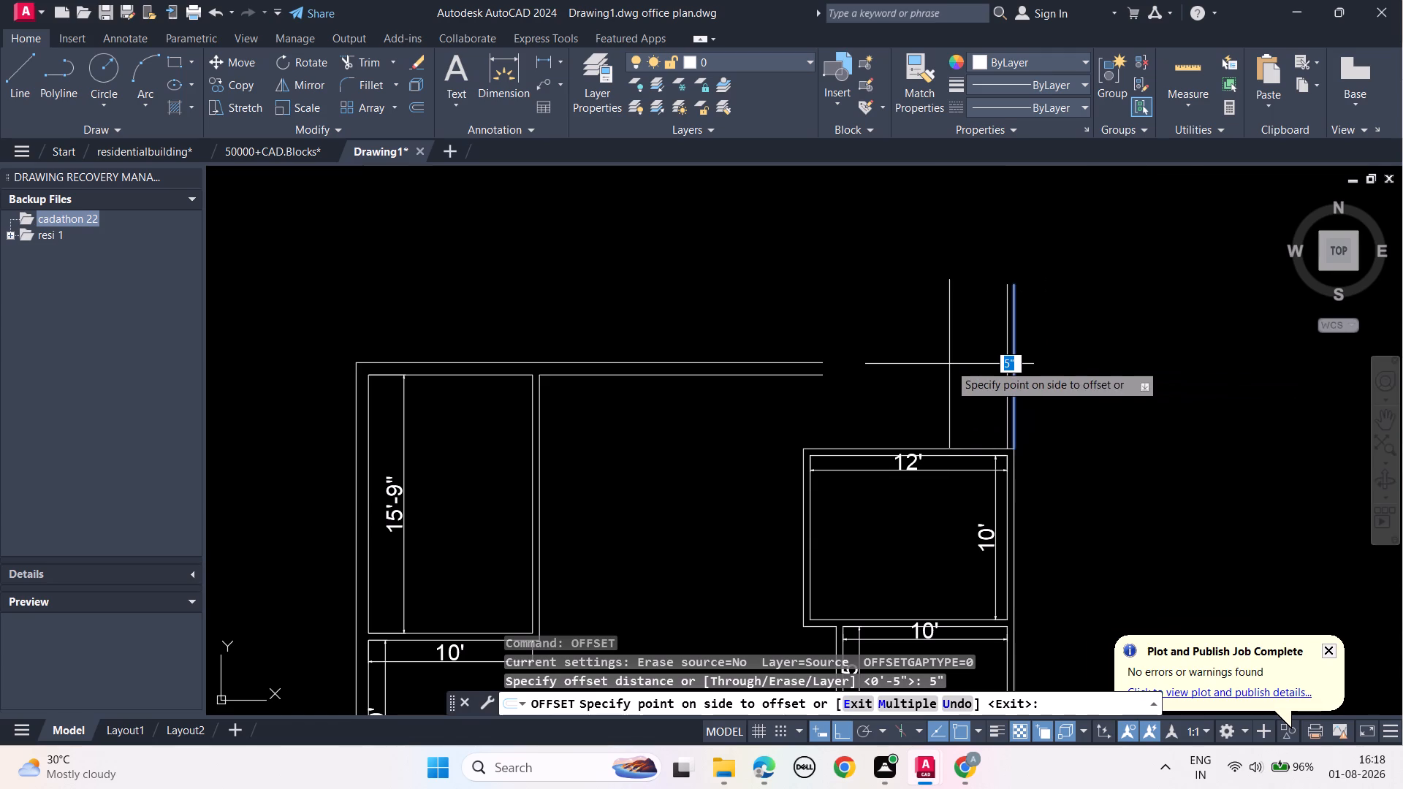
{"action": "left_click", "coordinate": [949, 364]}
{"action": "key", "text": "Escape"}
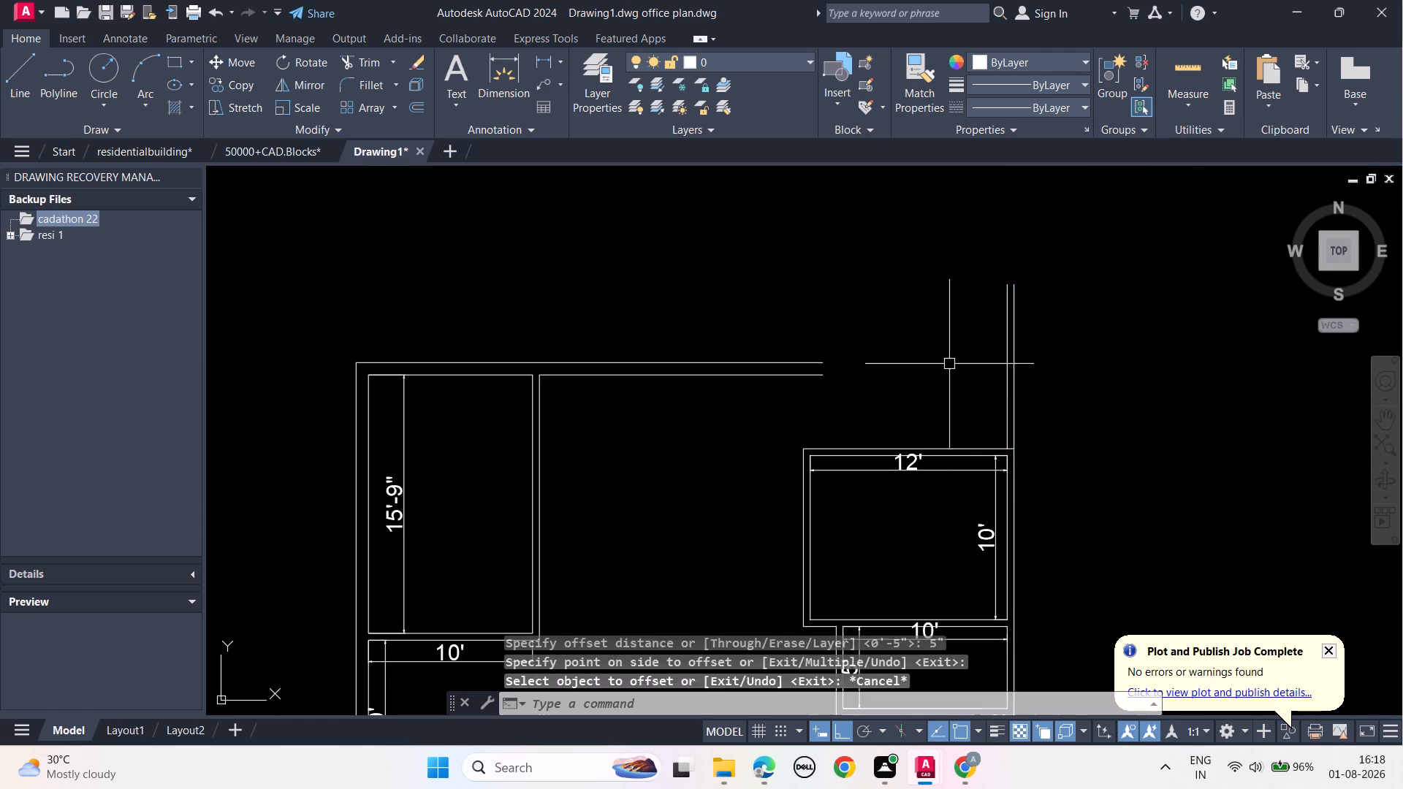
Offset the inner right wall line above the 12' room by 10' to the left.
{"action": "key", "text": "Escape"}
{"action": "left_click", "coordinate": [1007, 374]}
{"action": "type", "text": "OFF"}
{"action": "left_click", "coordinate": [1053, 415]}
{"action": "type", "text": "10'"}
{"action": "key", "text": "Return"}
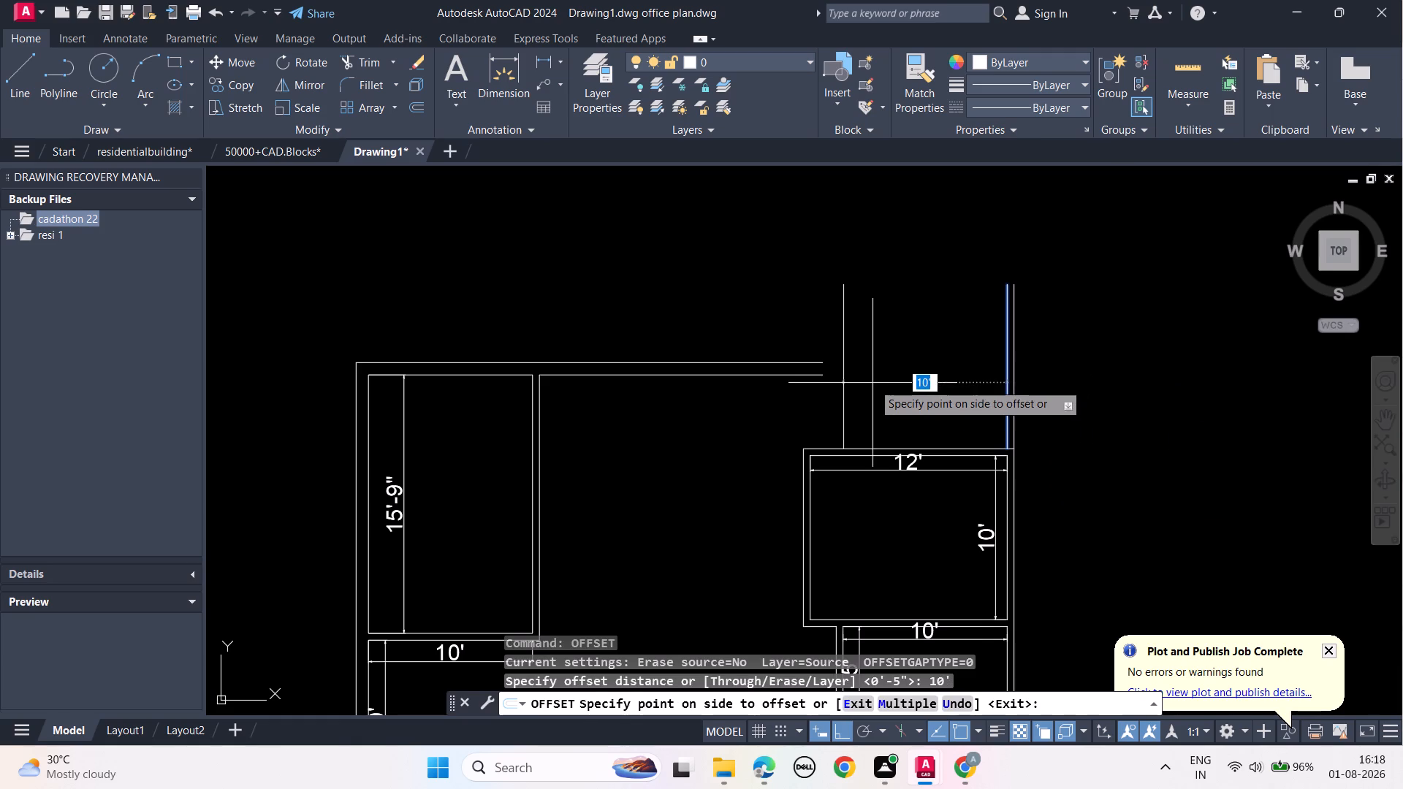
{"action": "left_click", "coordinate": [872, 383]}
{"action": "key", "text": "Escape"}
{"action": "key", "text": "Escape"}
{"action": "key", "text": "Escape"}
{"action": "key", "text": "Escape"}
{"action": "key", "text": "Escape"}
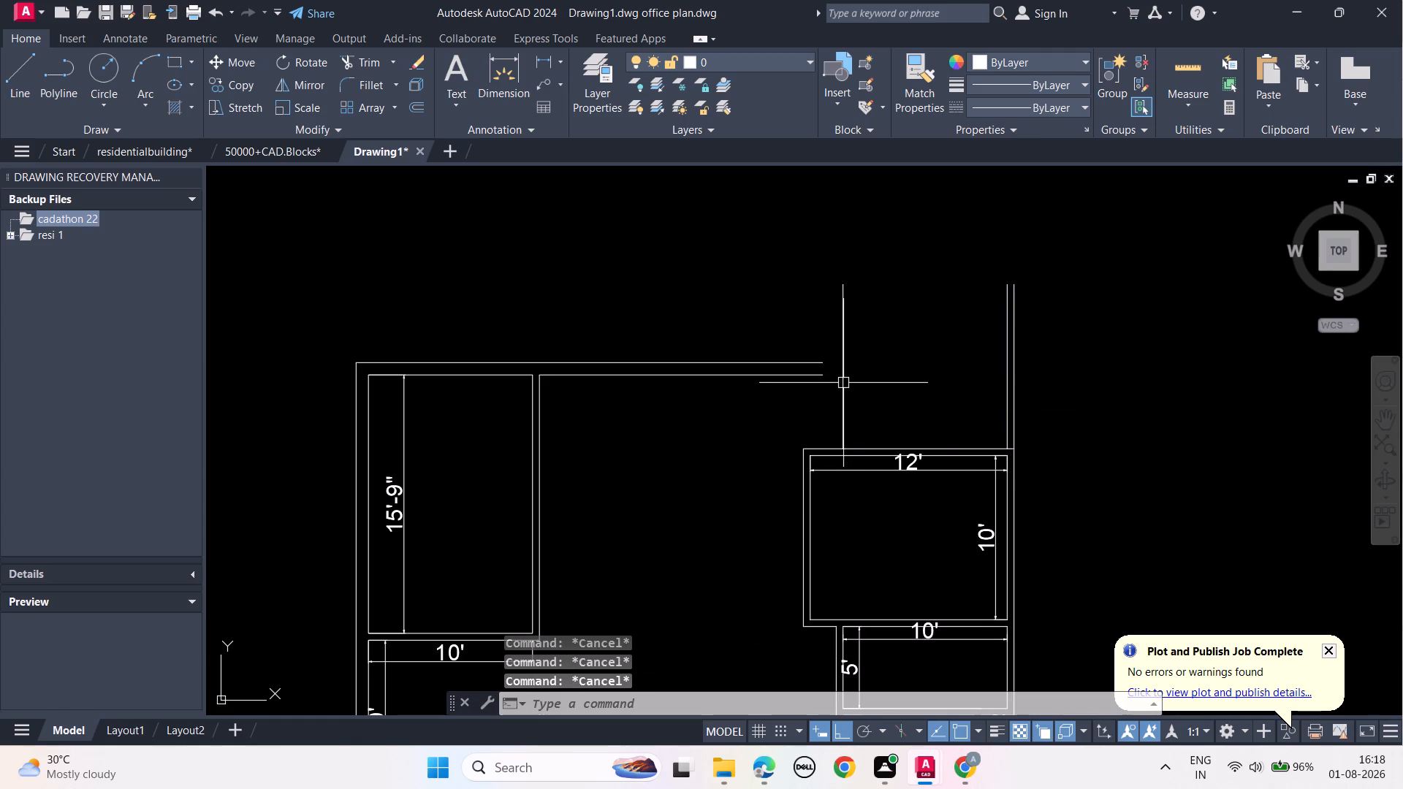
Offset the new room's inner left wall line 5" outward to the left.
{"action": "left_click", "coordinate": [843, 382]}
{"action": "type", "text": "OFF"}
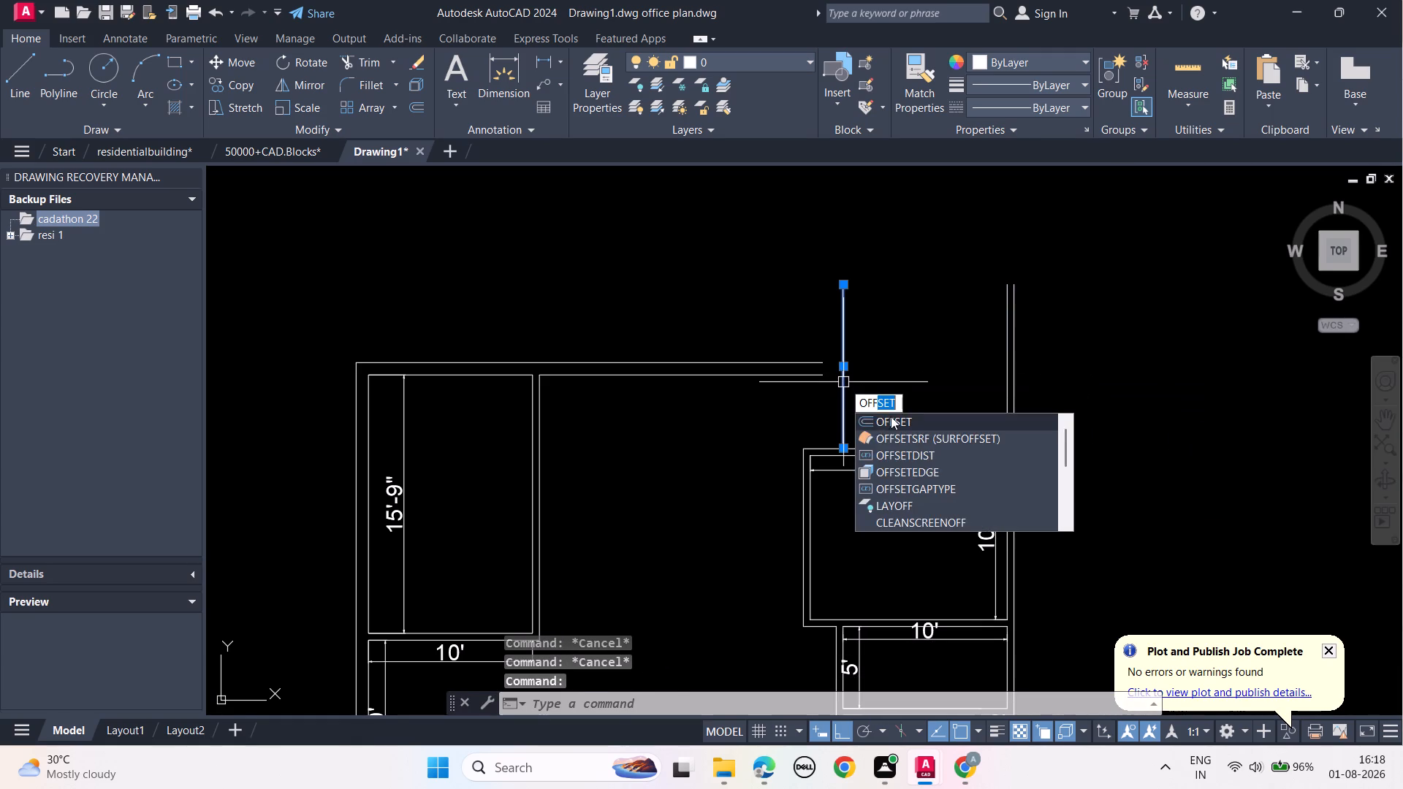
{"action": "left_click", "coordinate": [892, 419]}
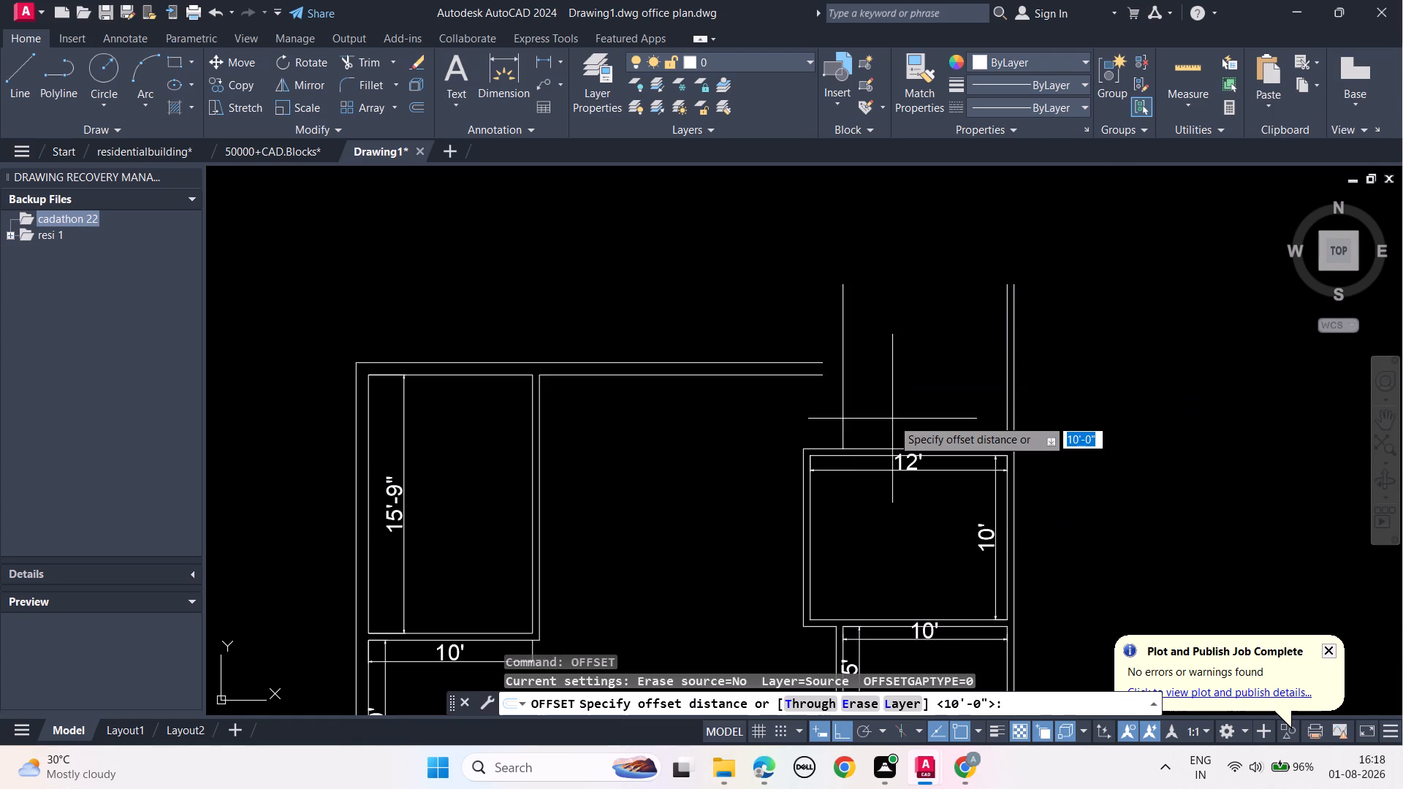
{"action": "type", "text": "5\""}
{"action": "key", "text": "Return"}
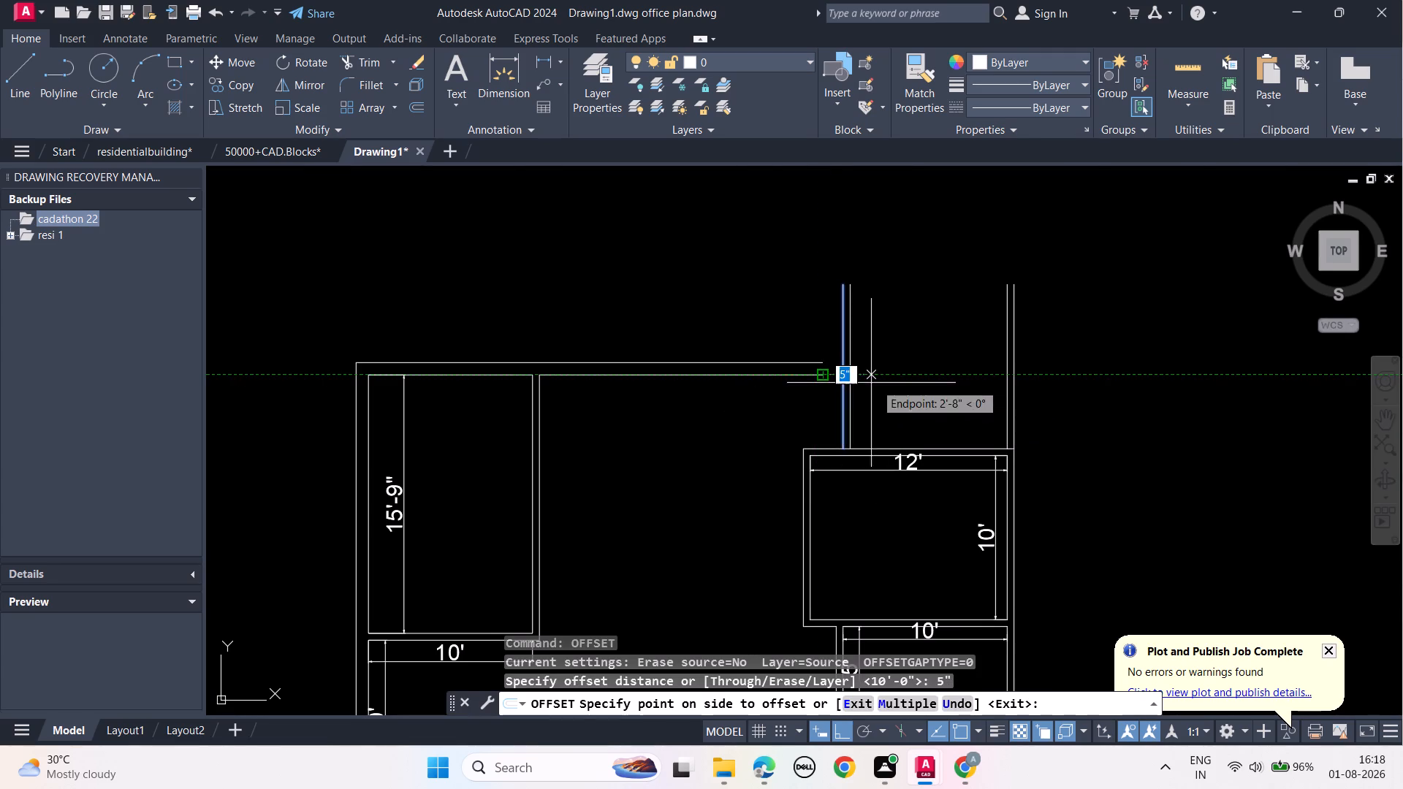
{"action": "left_click", "coordinate": [831, 381]}
{"action": "key", "text": "Escape"}
{"action": "key", "text": "Escape"}
{"action": "key", "text": "Escape"}
{"action": "key", "text": "Escape"}
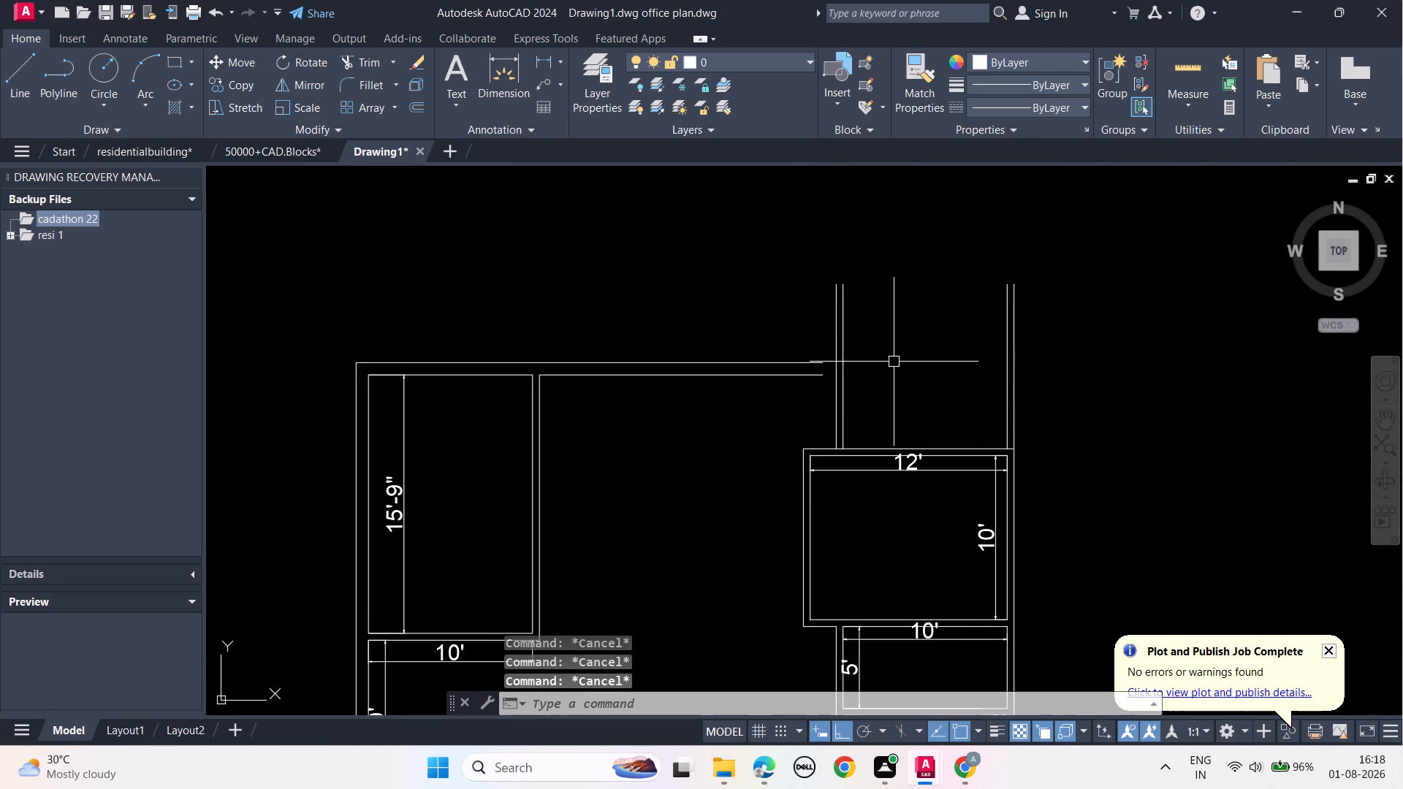
{"action": "key", "text": "Escape"}
Trim the 12' room's outer top wall line between the inner and outer right wall lines.
{"action": "scroll", "coordinate": [859, 443], "scroll_direction": "up", "scroll_amount": 2}
{"action": "middle_click_drag", "start_coordinate": [957, 416], "coordinate": [843, 470]}
{"action": "scroll", "coordinate": [957, 416], "scroll_direction": "up", "scroll_amount": 1}
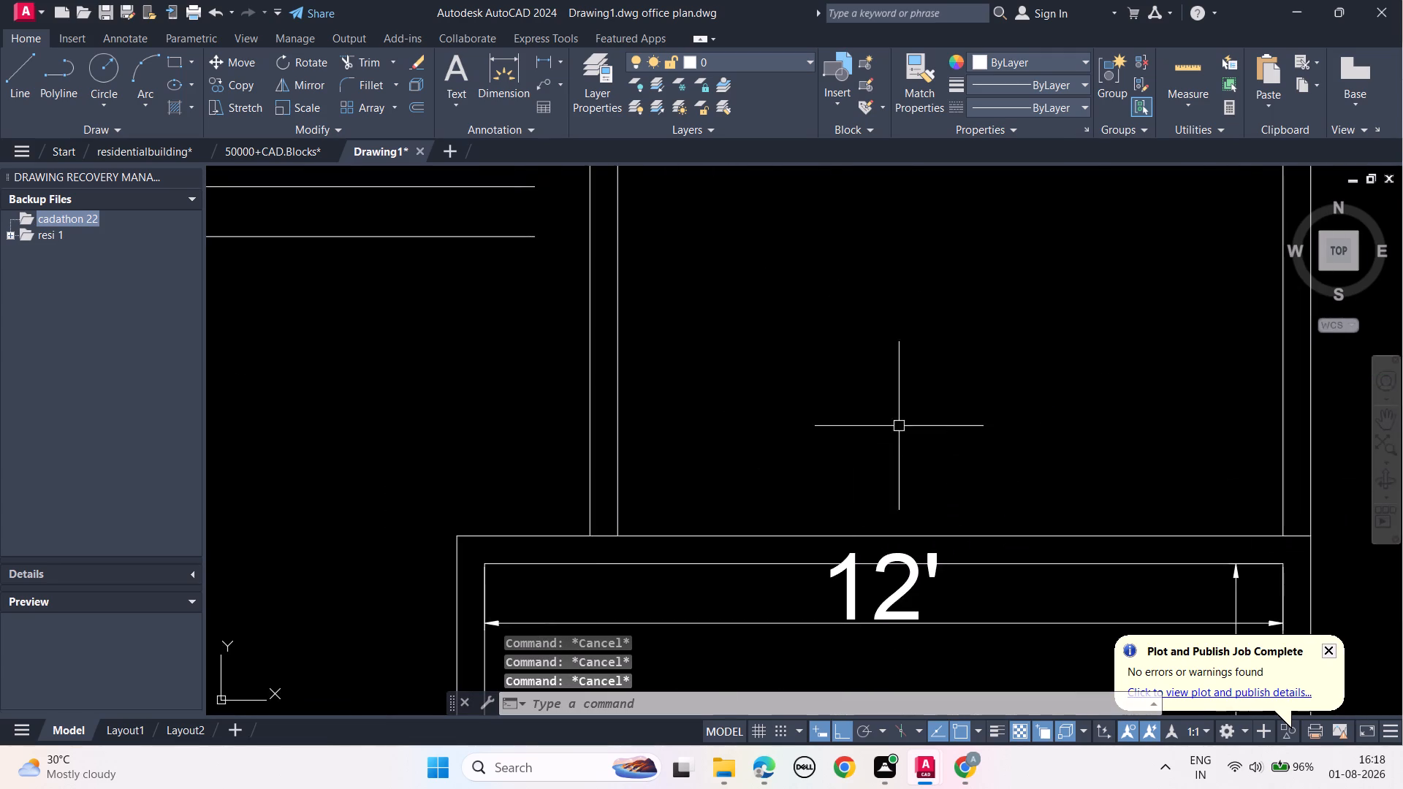
{"action": "middle_click_drag", "start_coordinate": [1040, 420], "coordinate": [685, 388]}
{"action": "type", "text": "TR"}
{"action": "key", "text": "space"}
{"action": "left_click", "coordinate": [942, 503]}
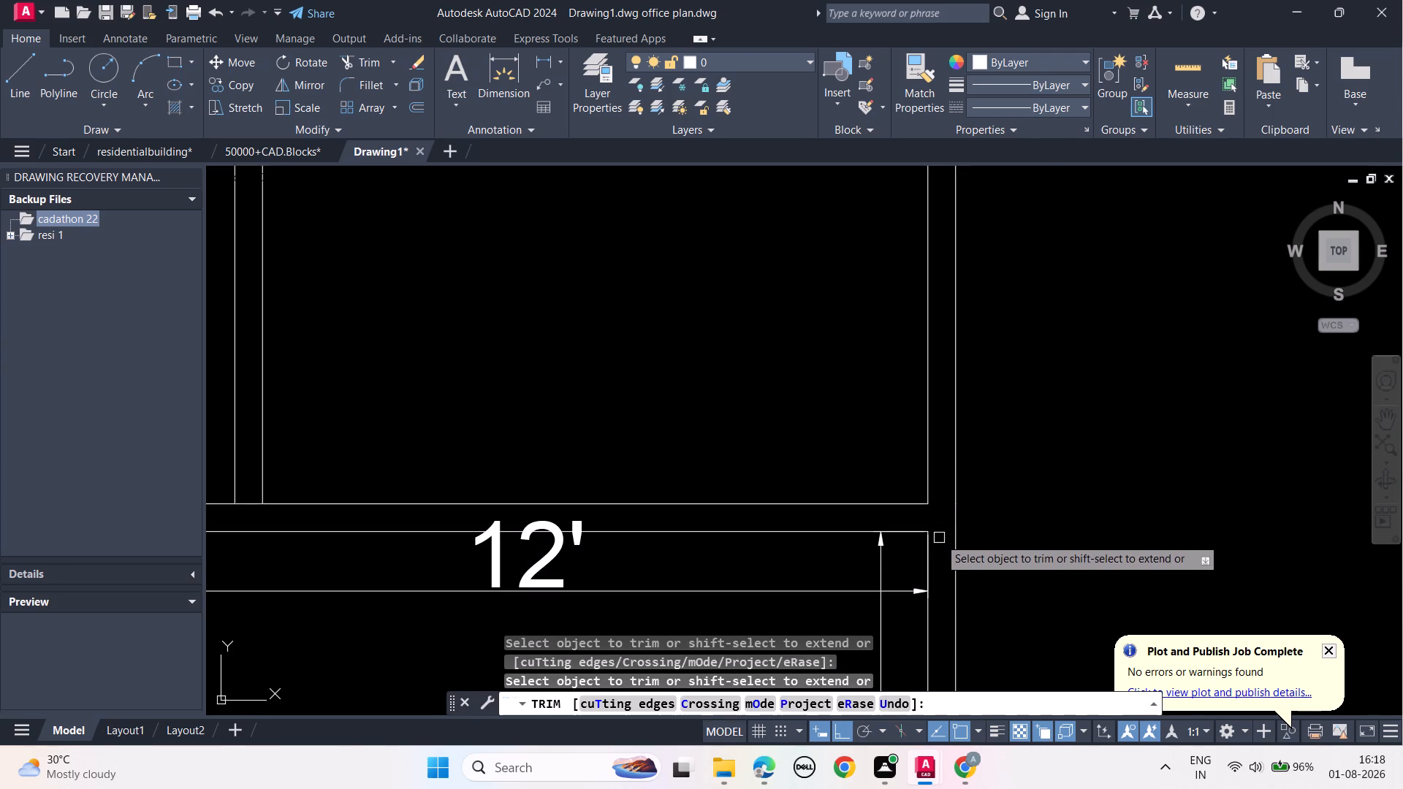
{"action": "key", "text": "Escape"}
{"action": "key", "text": "Escape"}
{"action": "key", "text": "Escape"}
{"action": "scroll", "coordinate": [939, 538], "scroll_direction": "down", "scroll_amount": 2}
{"action": "middle_click_drag", "start_coordinate": [1060, 512], "coordinate": [1062, 577]}
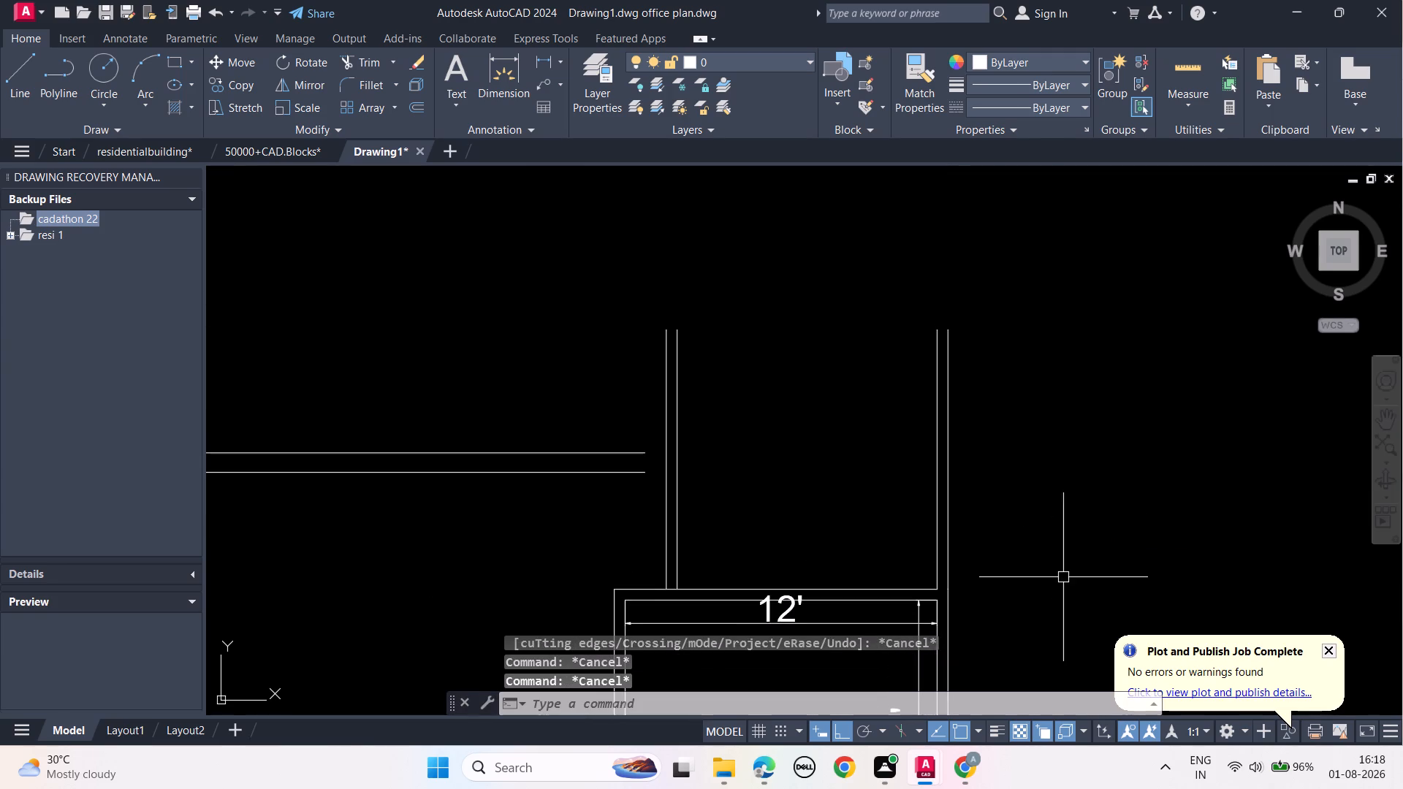
{"action": "key", "text": "Escape"}
{"action": "key", "text": "Escape"}
{"action": "key", "text": "Escape"}
{"action": "key", "text": "Escape"}
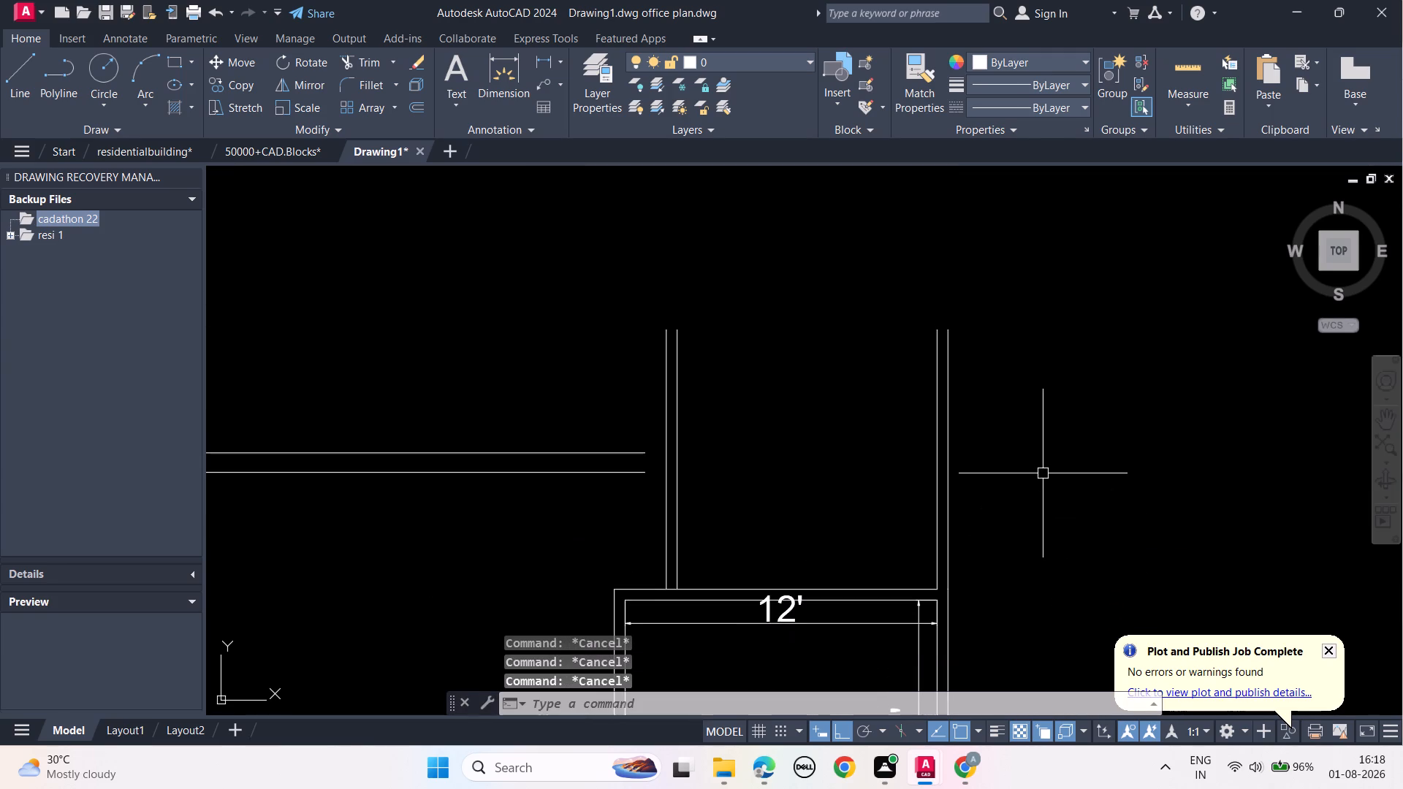
Draw a horizontal line joining the top ends of the new room's outer right and outer left wall lines.
{"action": "type", "text": "L"}
{"action": "key", "text": "space"}
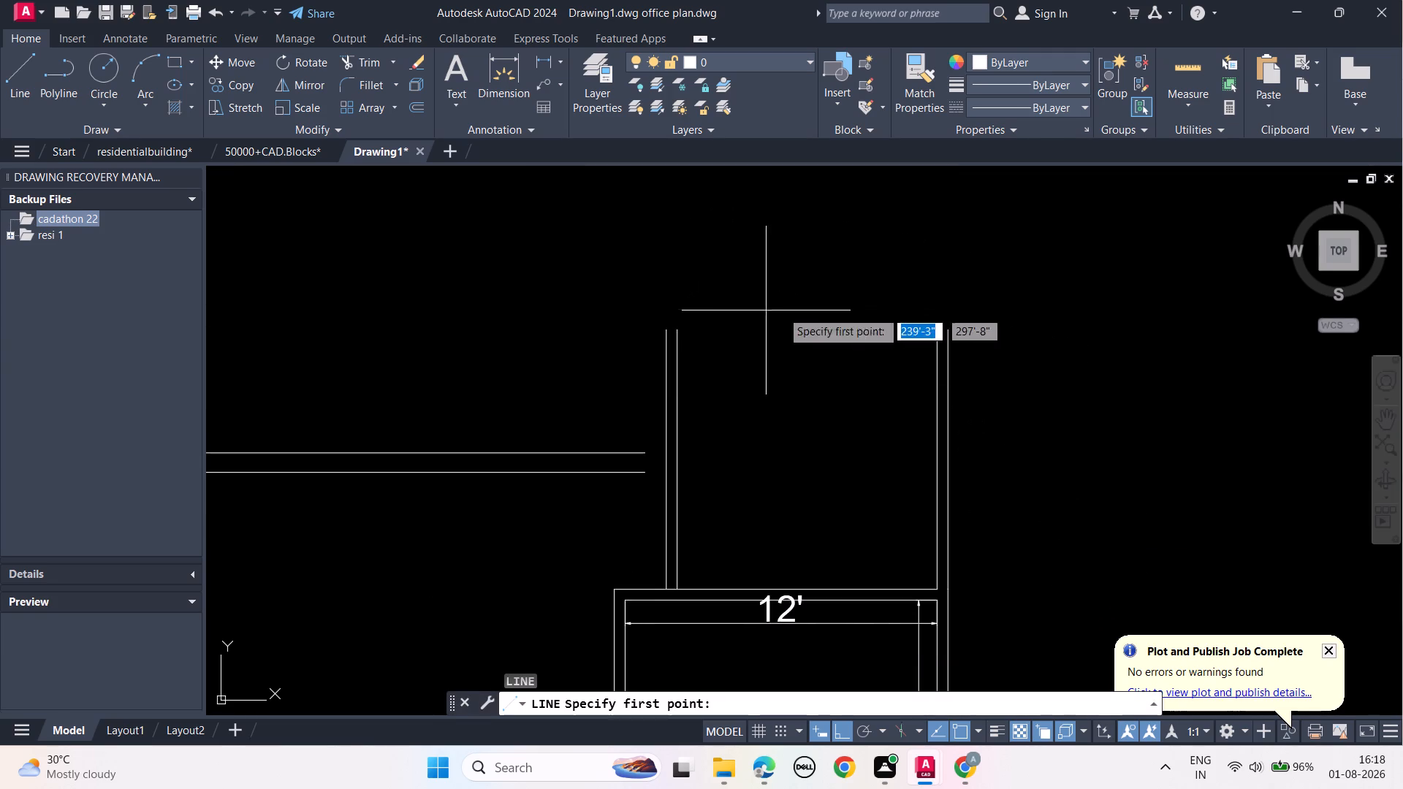
{"action": "left_click", "coordinate": [953, 326]}
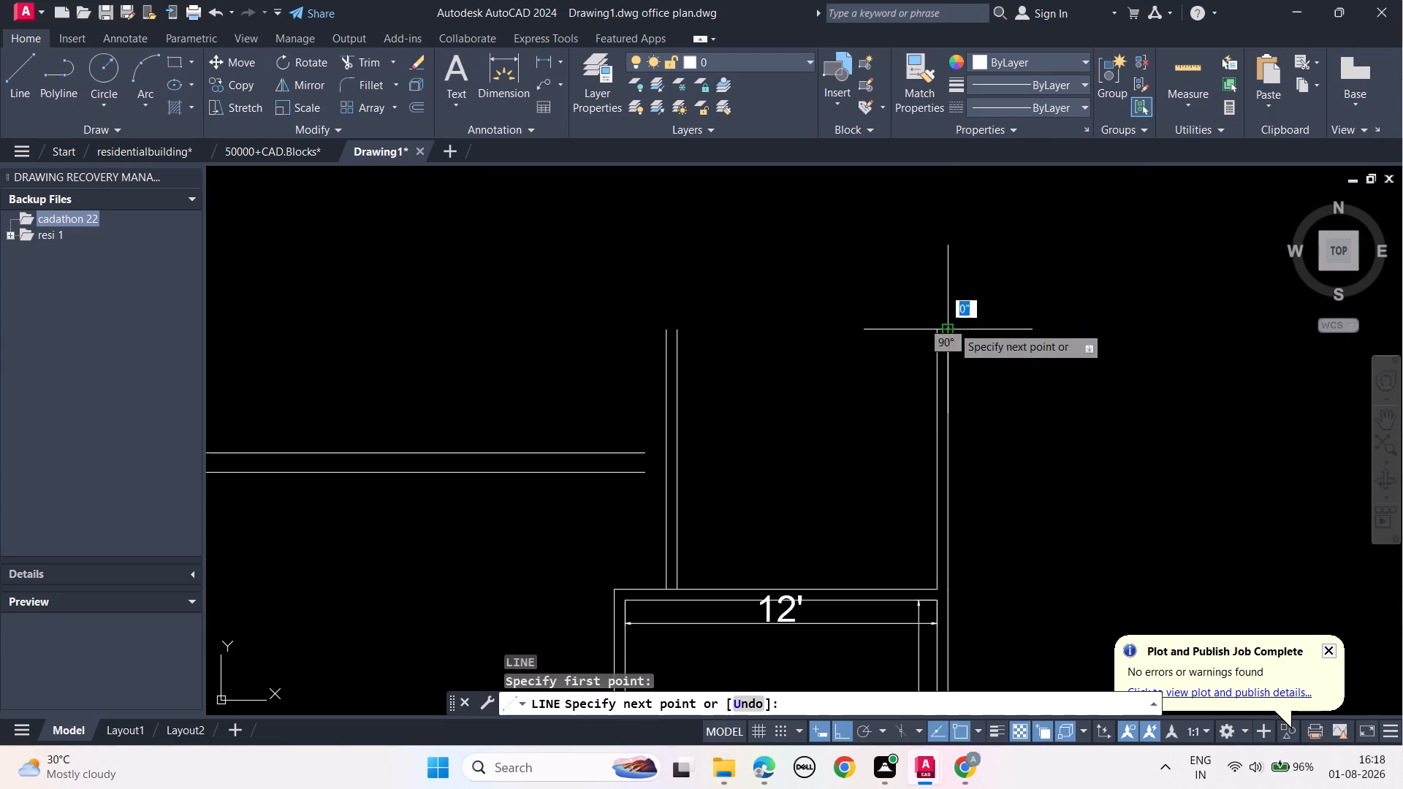
{"action": "left_click", "coordinate": [668, 326]}
{"action": "key", "text": "Escape"}
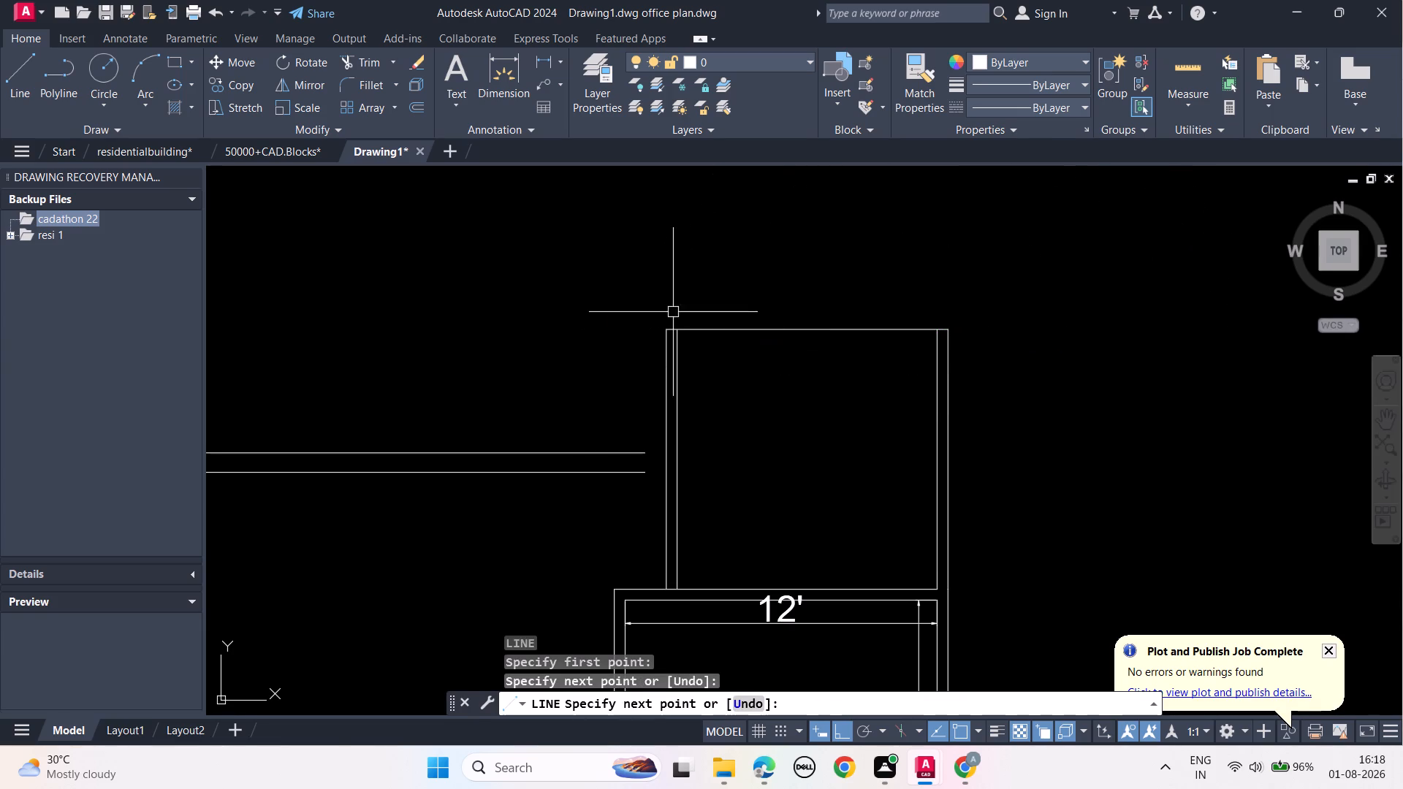
{"action": "key", "text": "Escape"}
{"action": "key", "text": "Escape"}
Offset the new room's top line 5" upward to form the outer top wall line.
{"action": "left_click", "coordinate": [736, 329]}
{"action": "type", "text": "OFF"}
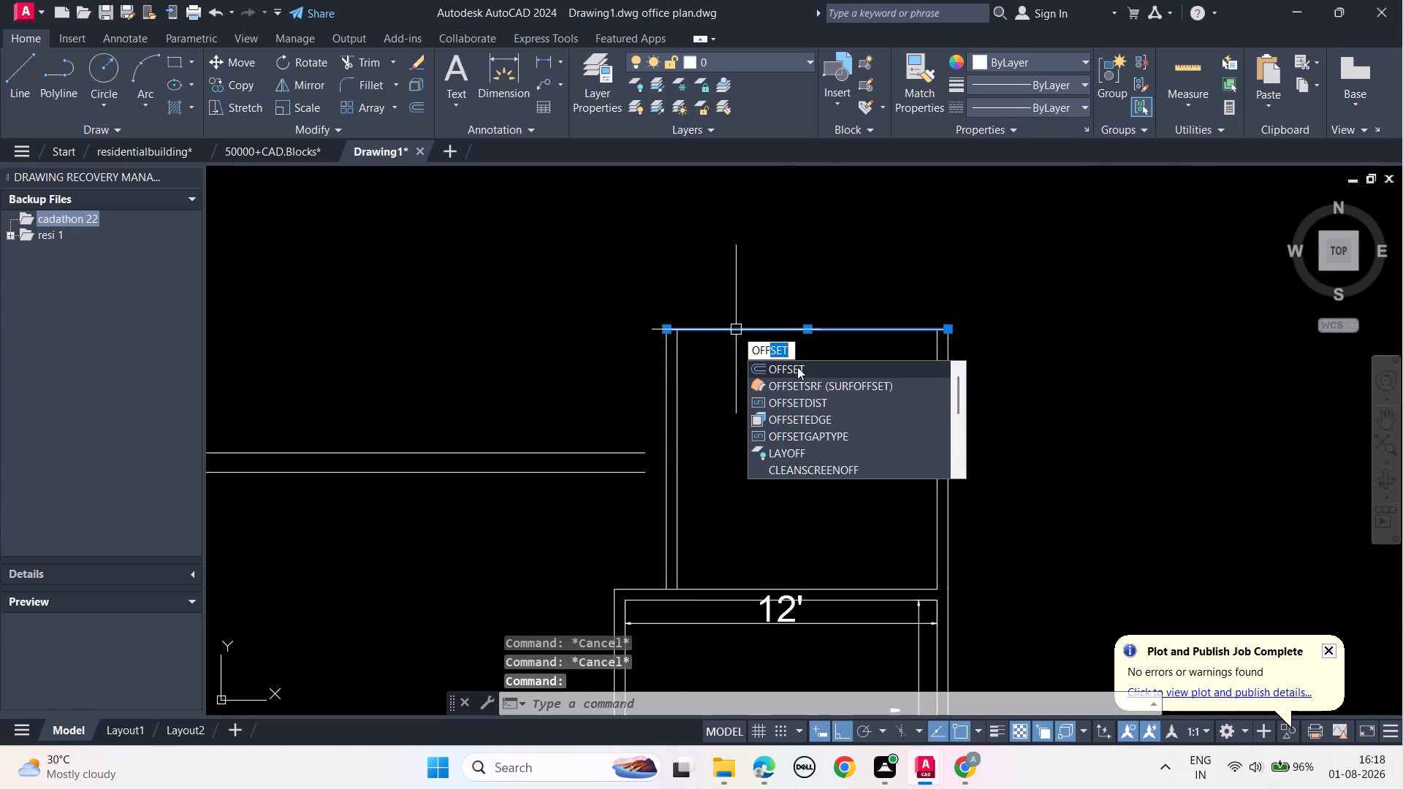
{"action": "left_click", "coordinate": [797, 367]}
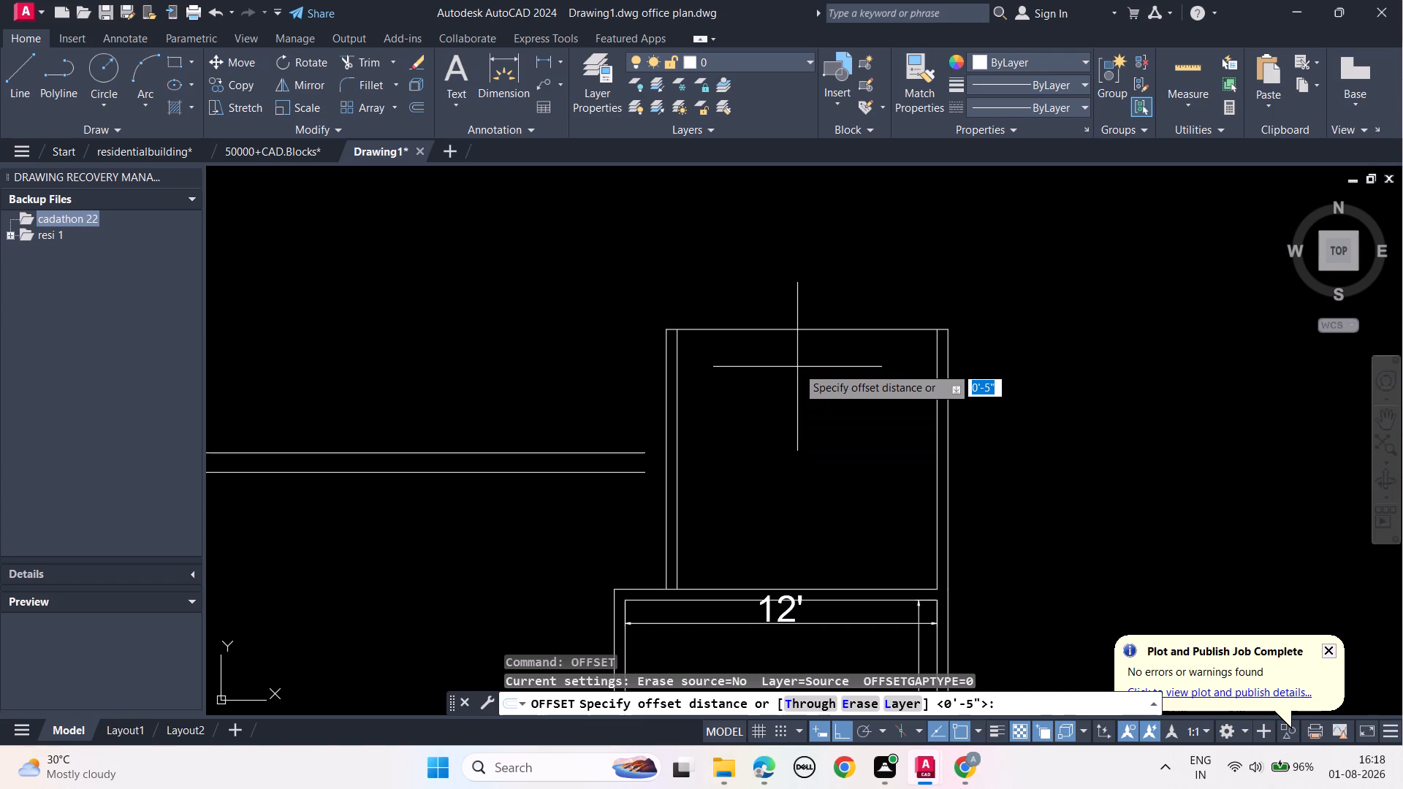
{"action": "type", "text": "5\""}
{"action": "key", "text": "Return"}
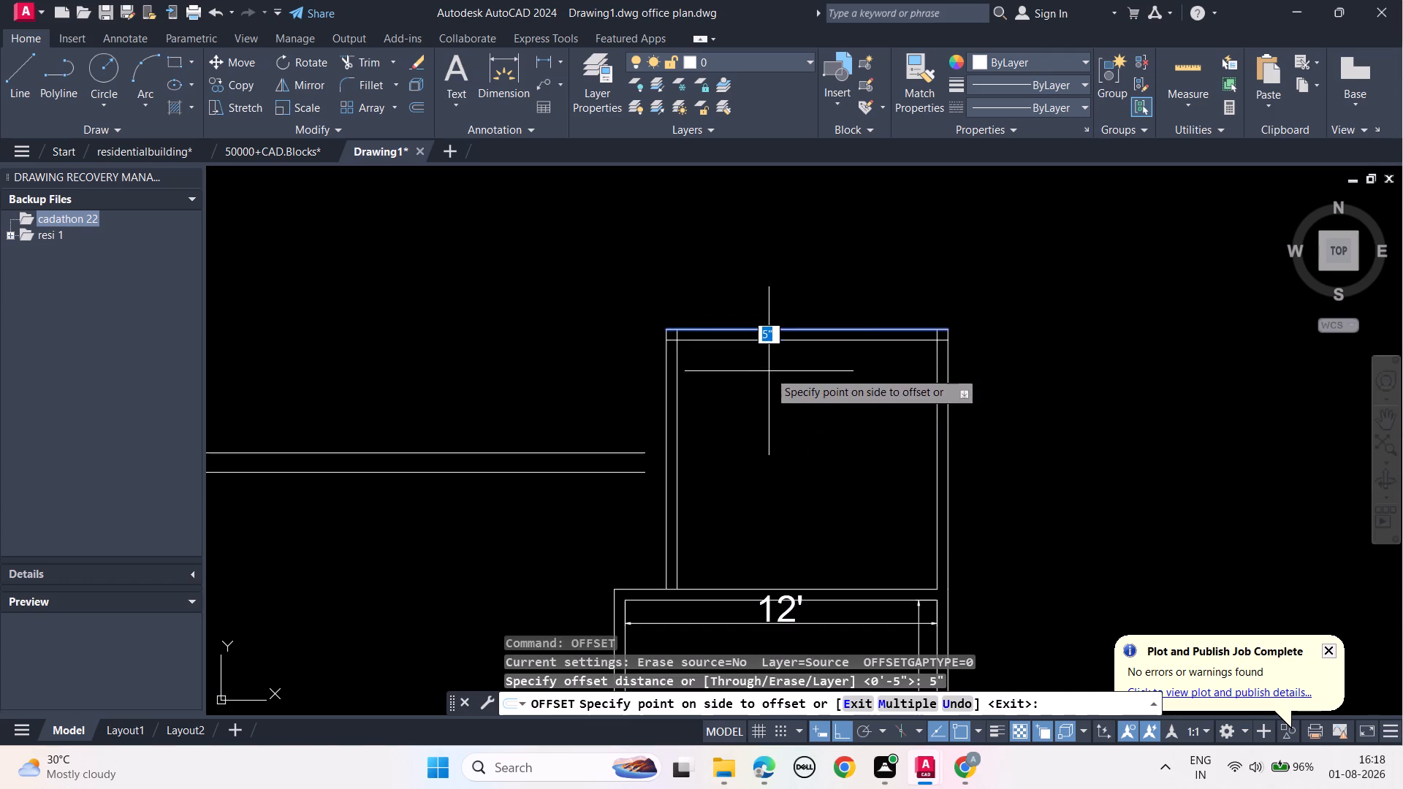
{"action": "left_click", "coordinate": [771, 284]}
{"action": "key", "text": "Escape"}
{"action": "key", "text": "Escape"}
{"action": "key", "text": "Escape"}
{"action": "key", "text": "Escape"}
Stretch the top end of the new room's outer right wall line up to the outer top wall line.
{"action": "scroll", "coordinate": [981, 340], "scroll_direction": "up", "scroll_amount": 2}
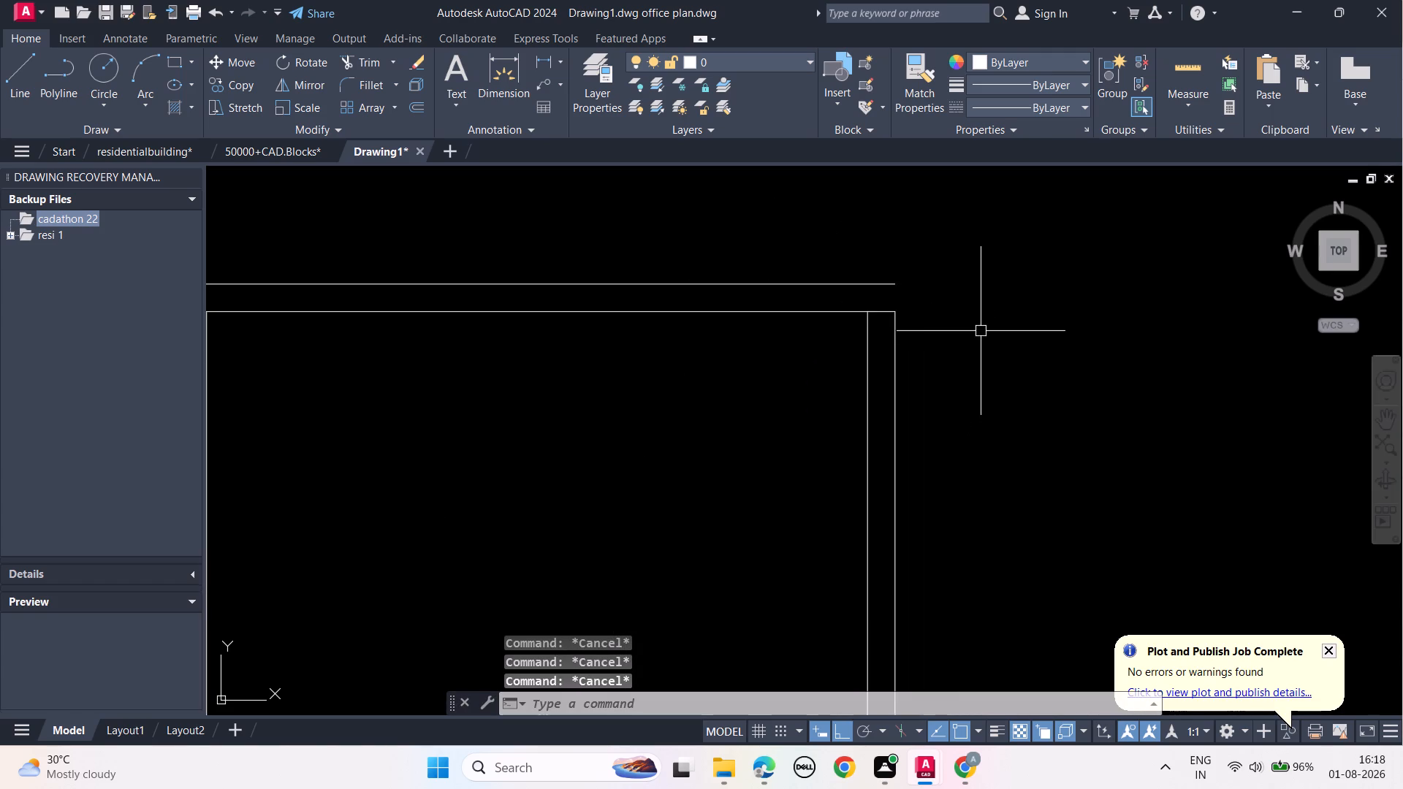
{"action": "scroll", "coordinate": [981, 330], "scroll_direction": "up", "scroll_amount": 1}
{"action": "middle_click_drag", "start_coordinate": [981, 330], "coordinate": [970, 446]}
{"action": "left_click", "coordinate": [837, 464]}
{"action": "left_click", "coordinate": [831, 417]}
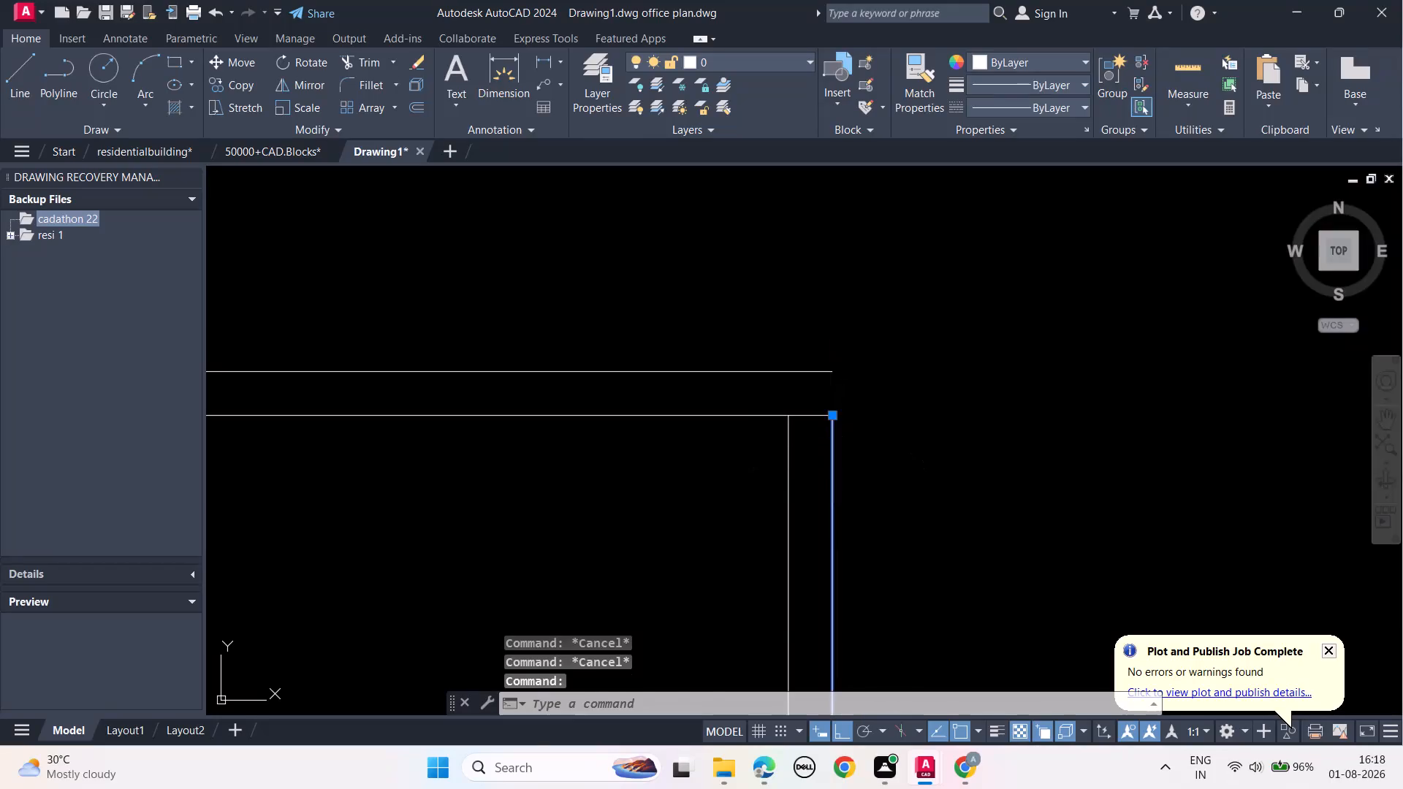
{"action": "left_click", "coordinate": [829, 376]}
{"action": "key", "text": "Escape"}
{"action": "key", "text": "Escape"}
{"action": "key", "text": "Escape"}
{"action": "key", "text": "Escape"}
{"action": "key", "text": "Escape"}
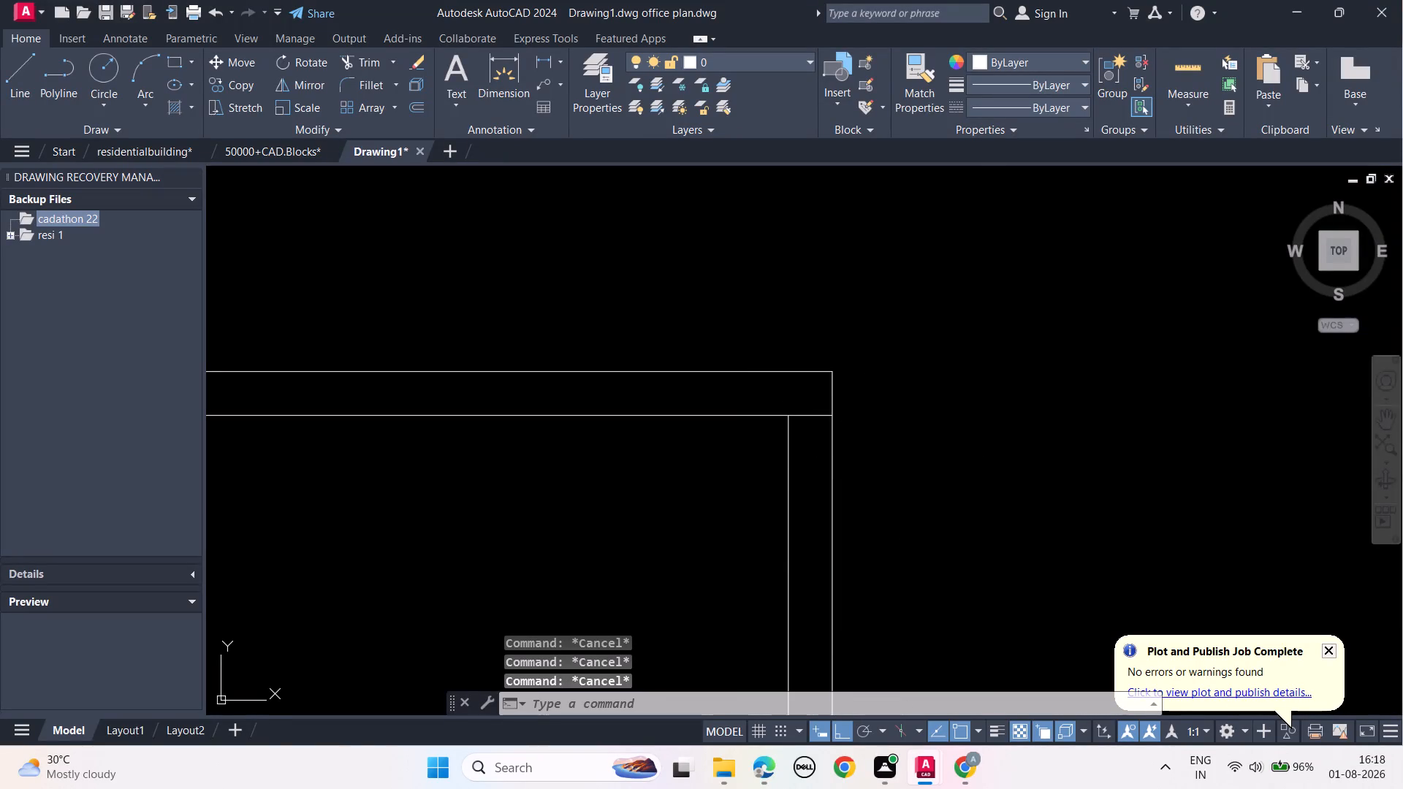
Stretch the top end of the new room's outer left wall line up to the outer top wall line.
{"action": "middle_click_drag", "start_coordinate": [694, 475], "coordinate": [1013, 448]}
{"action": "middle_click_drag", "start_coordinate": [703, 453], "coordinate": [996, 466]}
{"action": "middle_click_drag", "start_coordinate": [617, 490], "coordinate": [946, 490]}
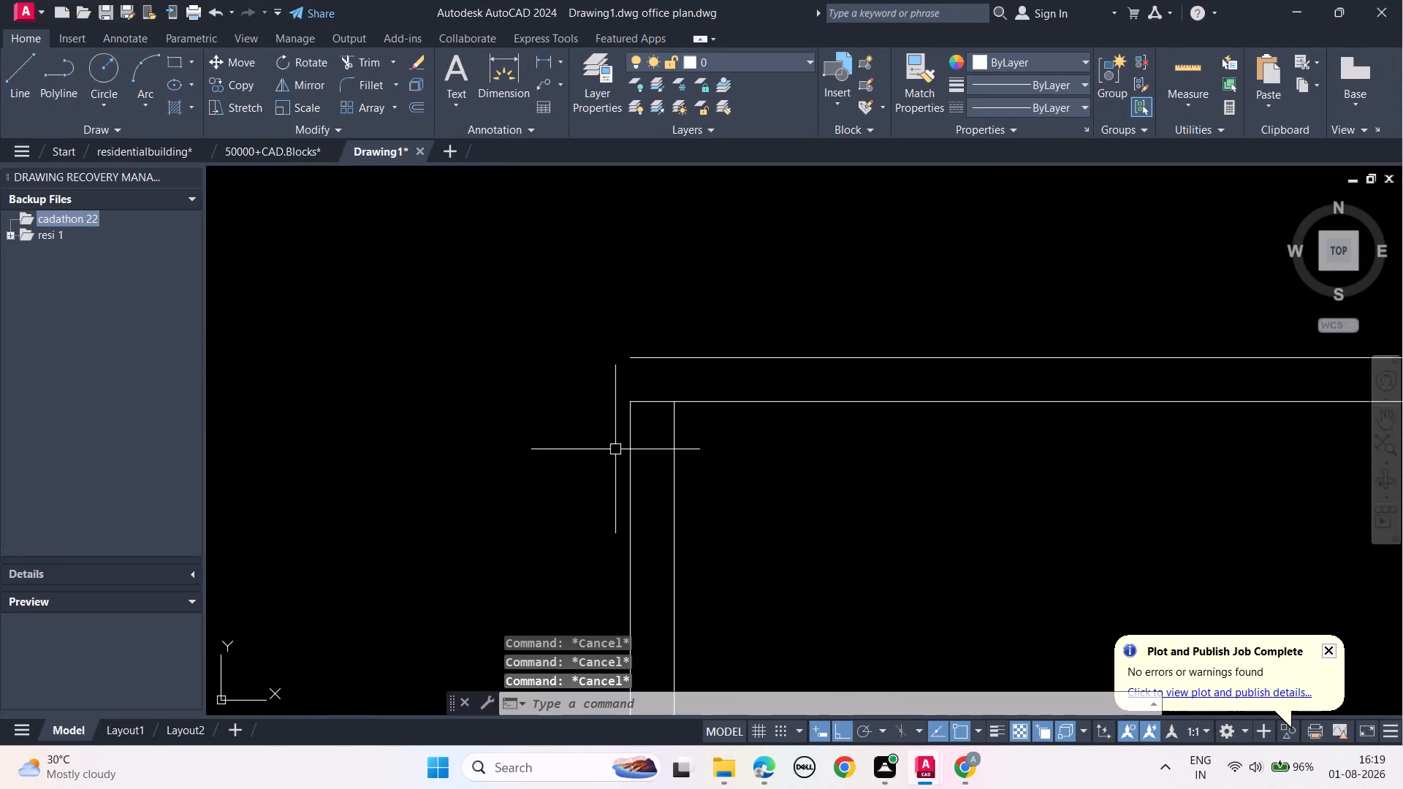
{"action": "left_click", "coordinate": [632, 450]}
{"action": "left_click", "coordinate": [626, 402]}
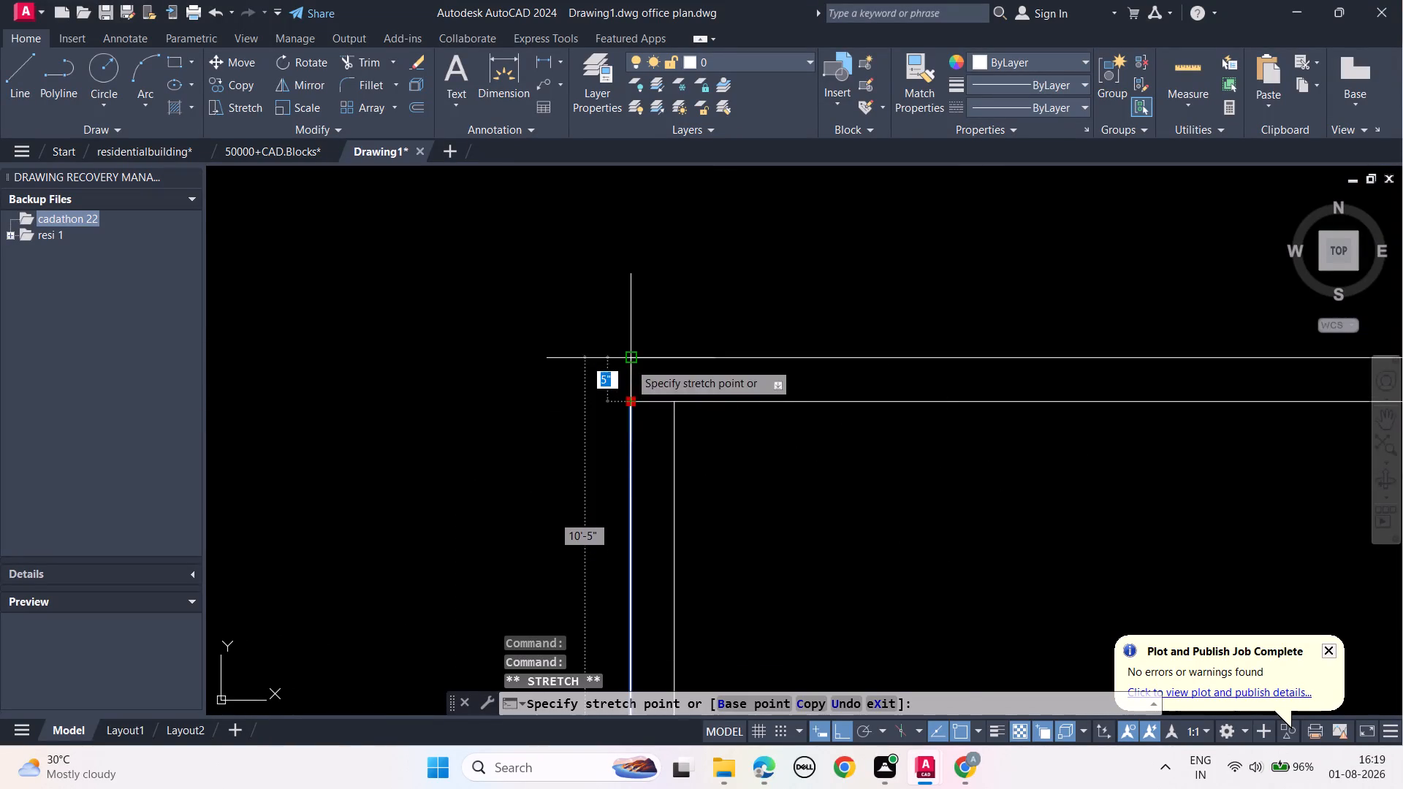
{"action": "left_click", "coordinate": [629, 361]}
{"action": "key", "text": "Escape"}
{"action": "key", "text": "Escape"}
{"action": "key", "text": "Escape"}
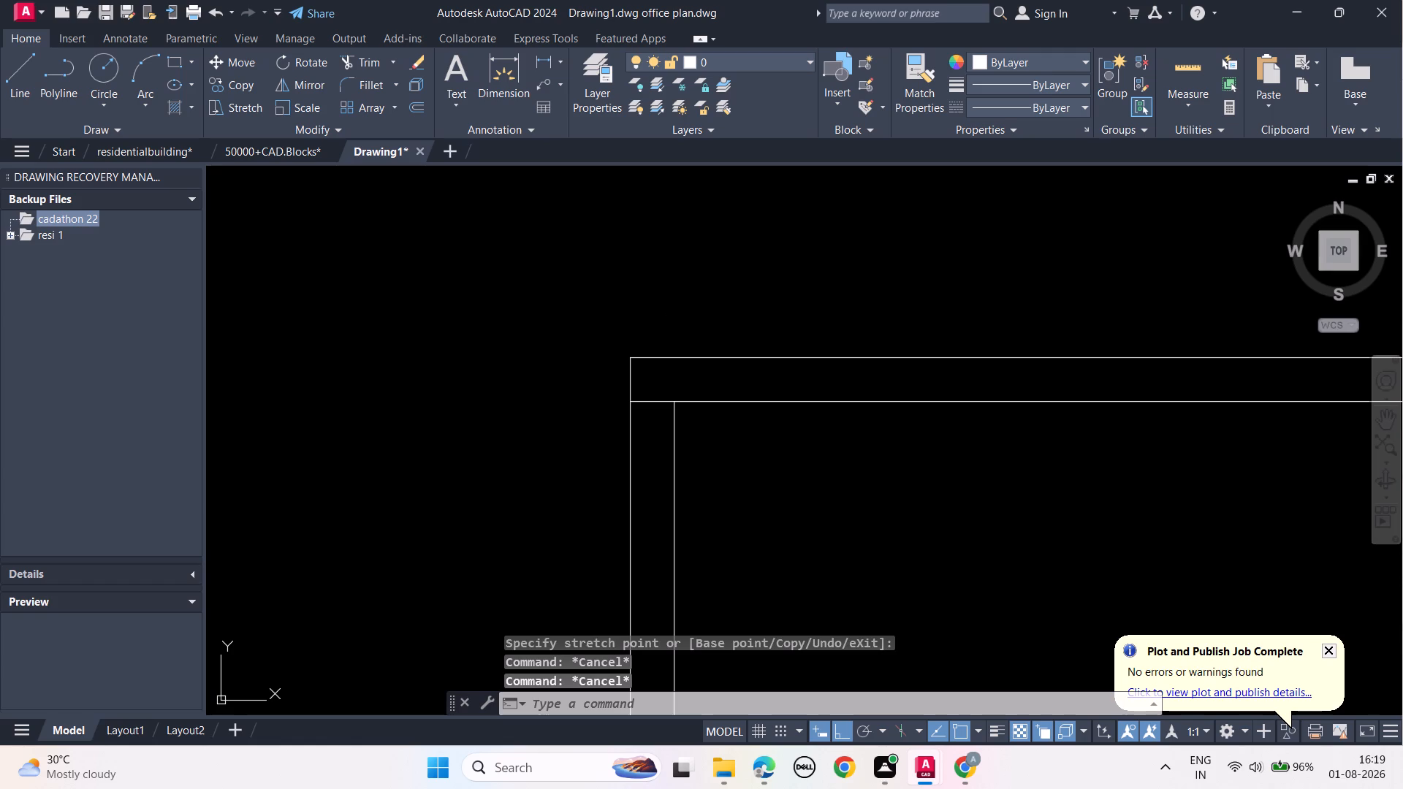
Trim the overhanging ends of the inner top wall line at both upper corners of the new 10' by 10' room.
{"action": "type", "text": "TR"}
{"action": "key", "text": "space"}
{"action": "left_click", "coordinate": [651, 408]}
{"action": "left_click", "coordinate": [655, 392]}
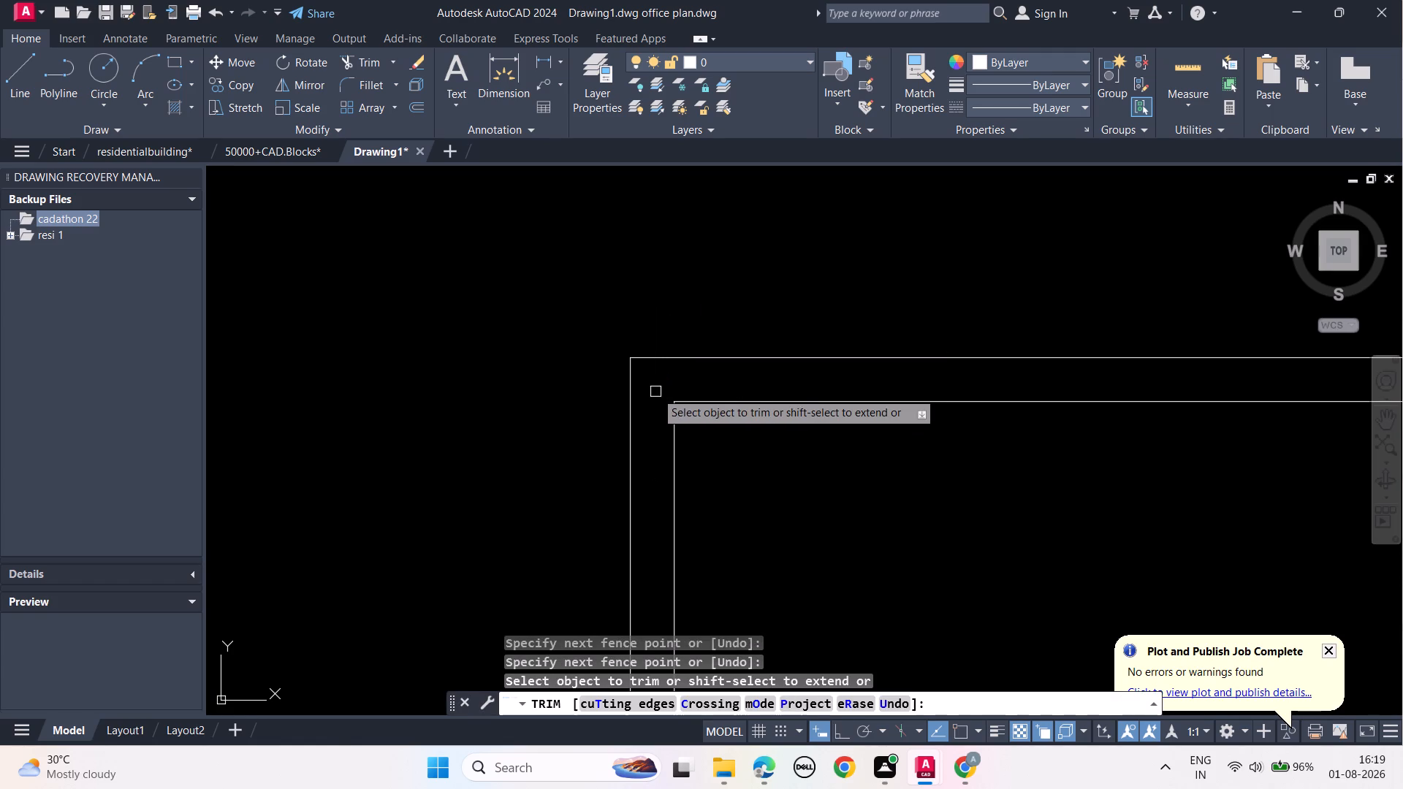
{"action": "scroll", "coordinate": [650, 392], "scroll_direction": "down", "scroll_amount": 1}
{"action": "middle_click_drag", "start_coordinate": [905, 464], "coordinate": [380, 470]}
{"action": "scroll", "coordinate": [684, 456], "scroll_direction": "up", "scroll_amount": 1}
{"action": "middle_click_drag", "start_coordinate": [759, 455], "coordinate": [605, 532]}
{"action": "scroll", "coordinate": [605, 532], "scroll_direction": "up", "scroll_amount": 1}
{"action": "left_click", "coordinate": [805, 404]}
{"action": "key", "text": "Escape"}
{"action": "key", "text": "Escape"}
{"action": "key", "text": "Escape"}
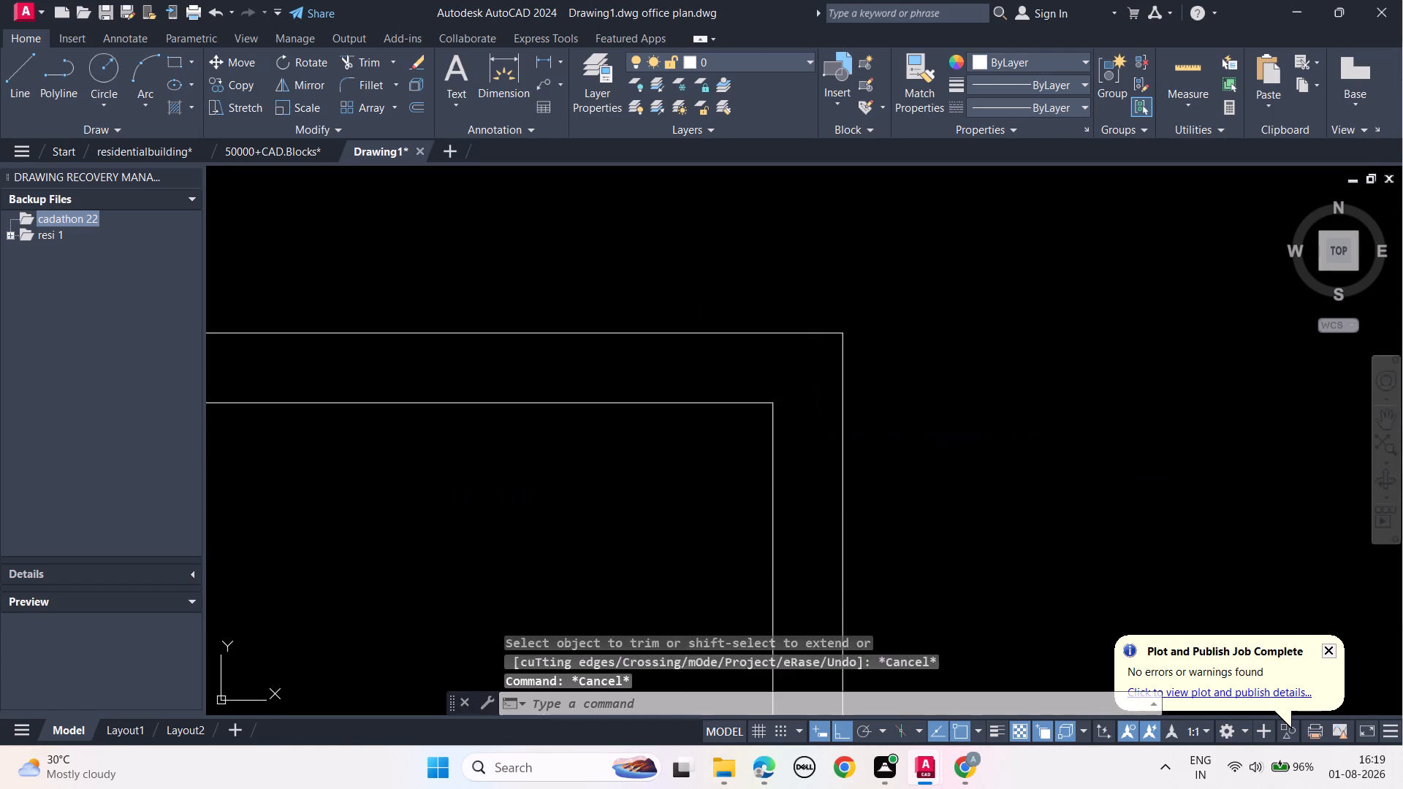
{"action": "key", "text": "Escape"}
{"action": "key", "text": "Escape"}
{"action": "key", "text": "Escape"}
Trim the line segment between the new room's two left wall lines where they meet the 12' room's top wall.
{"action": "scroll", "coordinate": [805, 405], "scroll_direction": "down", "scroll_amount": 2}
{"action": "middle_click_drag", "start_coordinate": [609, 499], "coordinate": [762, 409]}
{"action": "scroll", "coordinate": [767, 407], "scroll_direction": "down", "scroll_amount": 1}
{"action": "middle_click_drag", "start_coordinate": [757, 467], "coordinate": [748, 371]}
{"action": "middle_click_drag", "start_coordinate": [727, 515], "coordinate": [725, 331]}
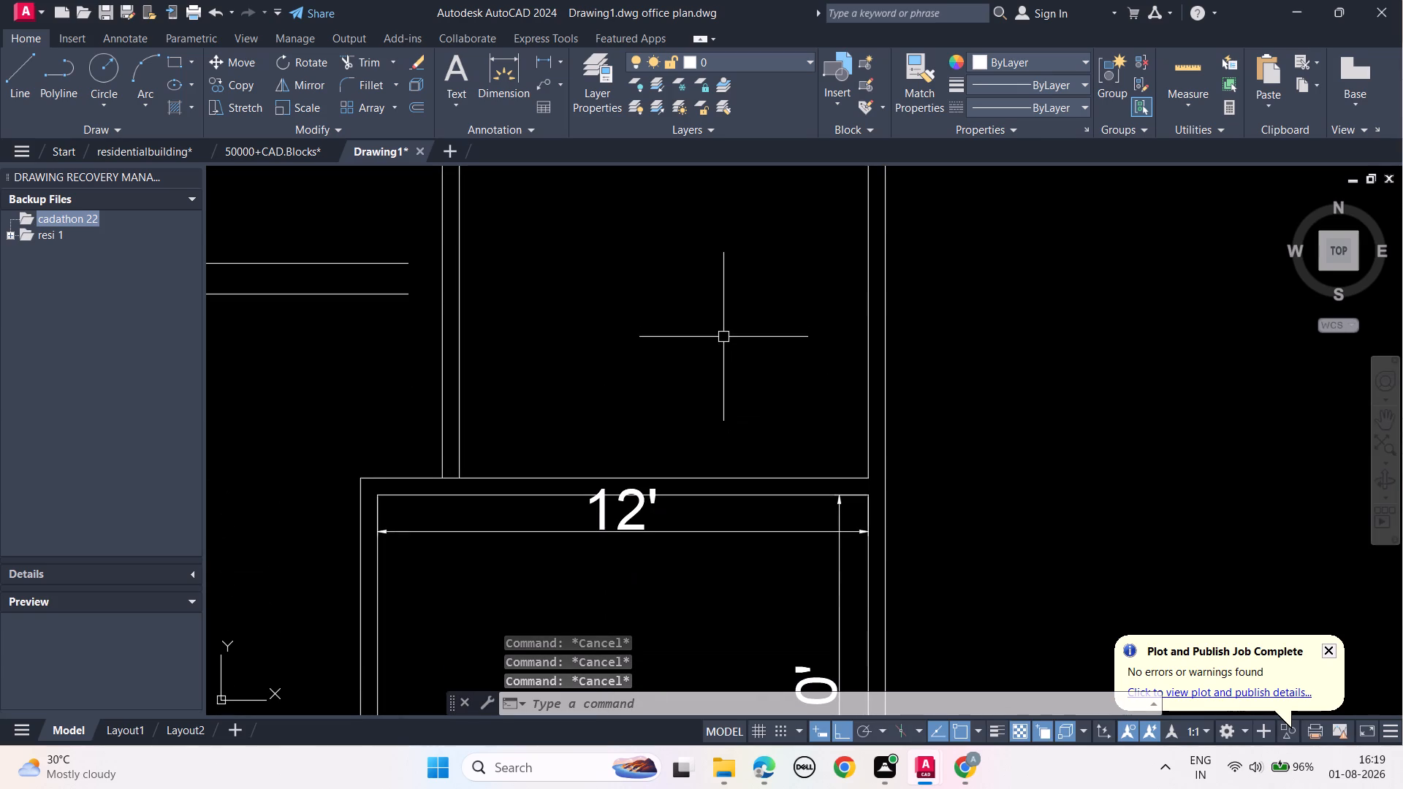
{"action": "type", "text": "TR"}
{"action": "key", "text": "space"}
{"action": "scroll", "coordinate": [440, 505], "scroll_direction": "up", "scroll_amount": 3}
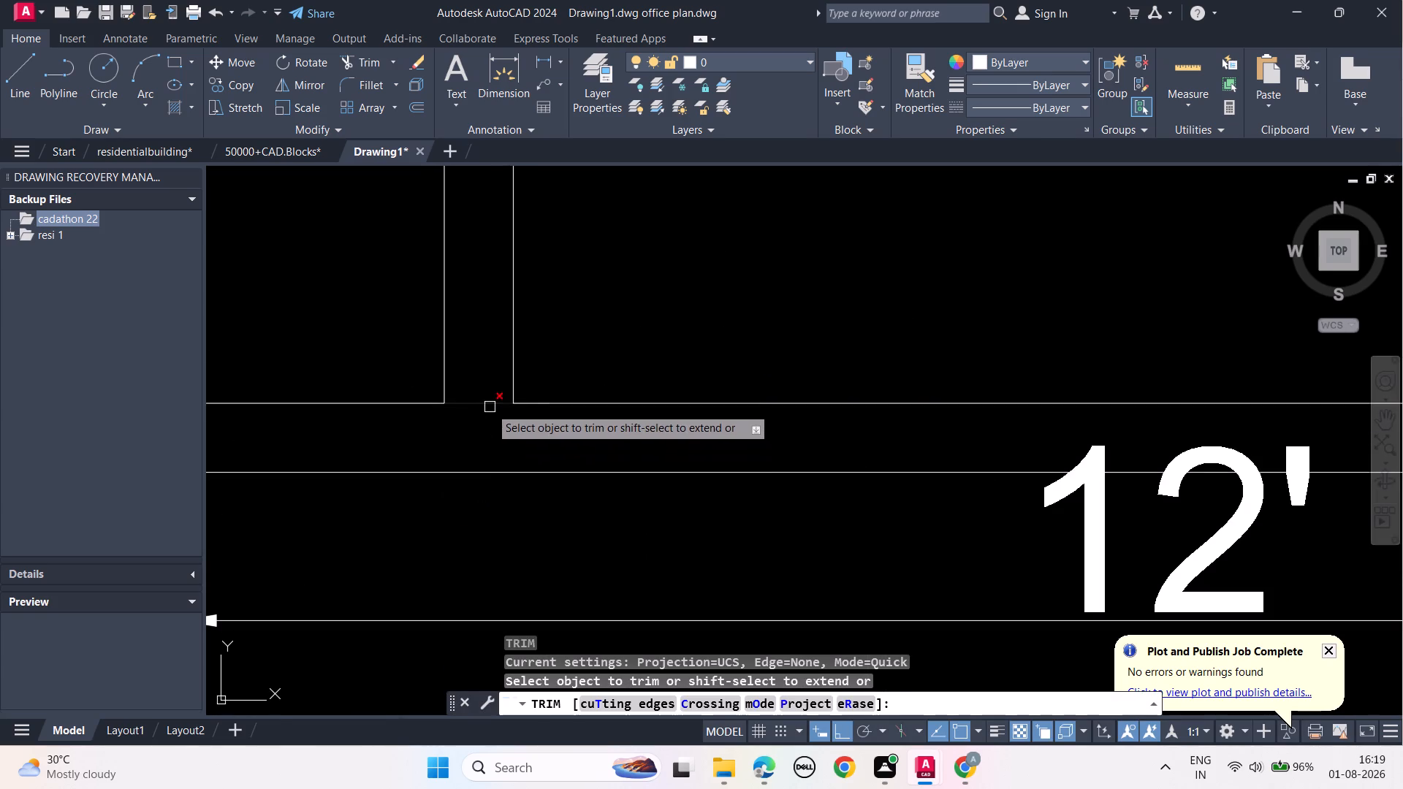
{"action": "left_click", "coordinate": [484, 404]}
{"action": "scroll", "coordinate": [481, 405], "scroll_direction": "down", "scroll_amount": 2}
{"action": "key", "text": "Escape"}
{"action": "key", "text": "Escape"}
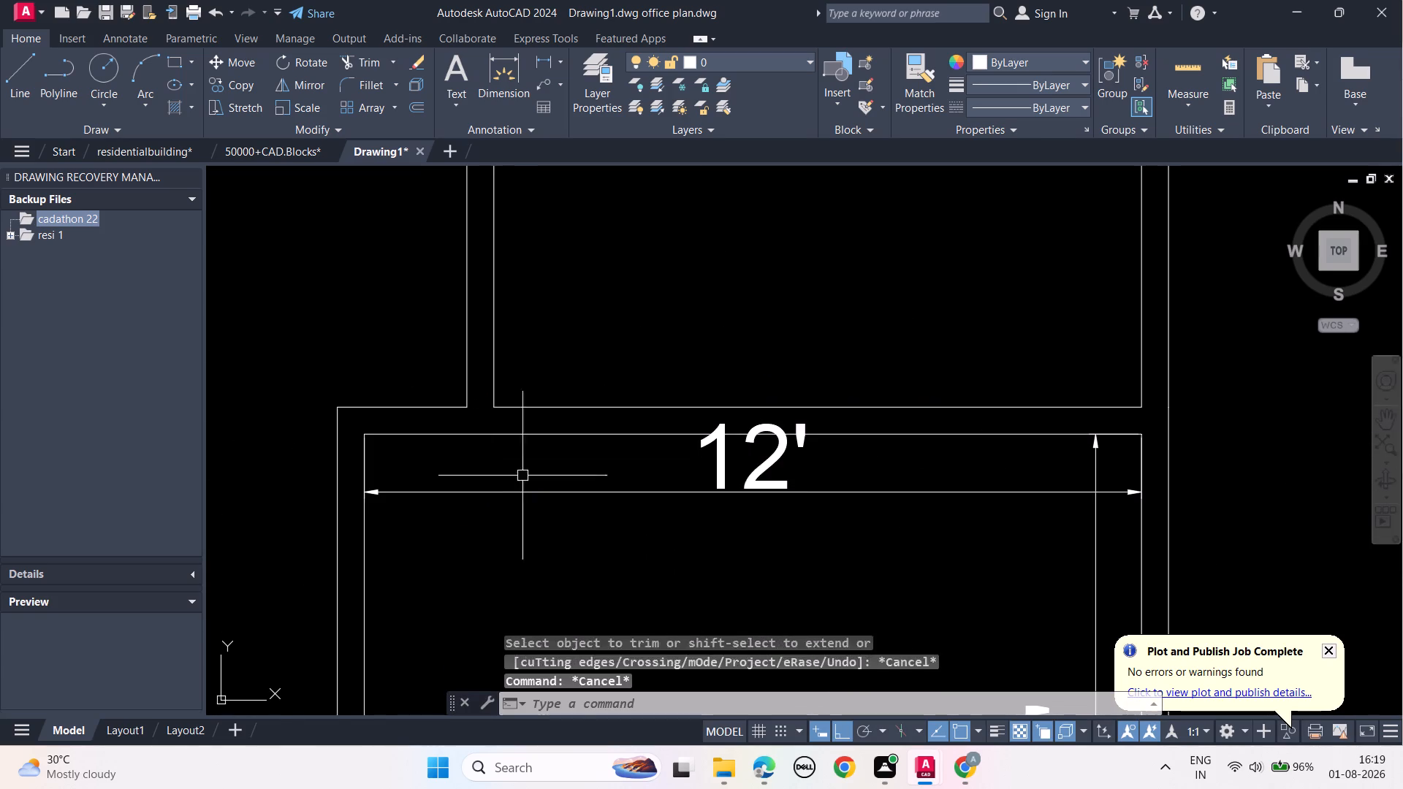
{"action": "key", "text": "Escape"}
{"action": "key", "text": "Escape"}
Dimension the new upper room's inner width along its top wall and its inner height along its right wall.
{"action": "scroll", "coordinate": [609, 340], "scroll_direction": "down", "scroll_amount": 2}
{"action": "middle_click_drag", "start_coordinate": [652, 310], "coordinate": [640, 451]}
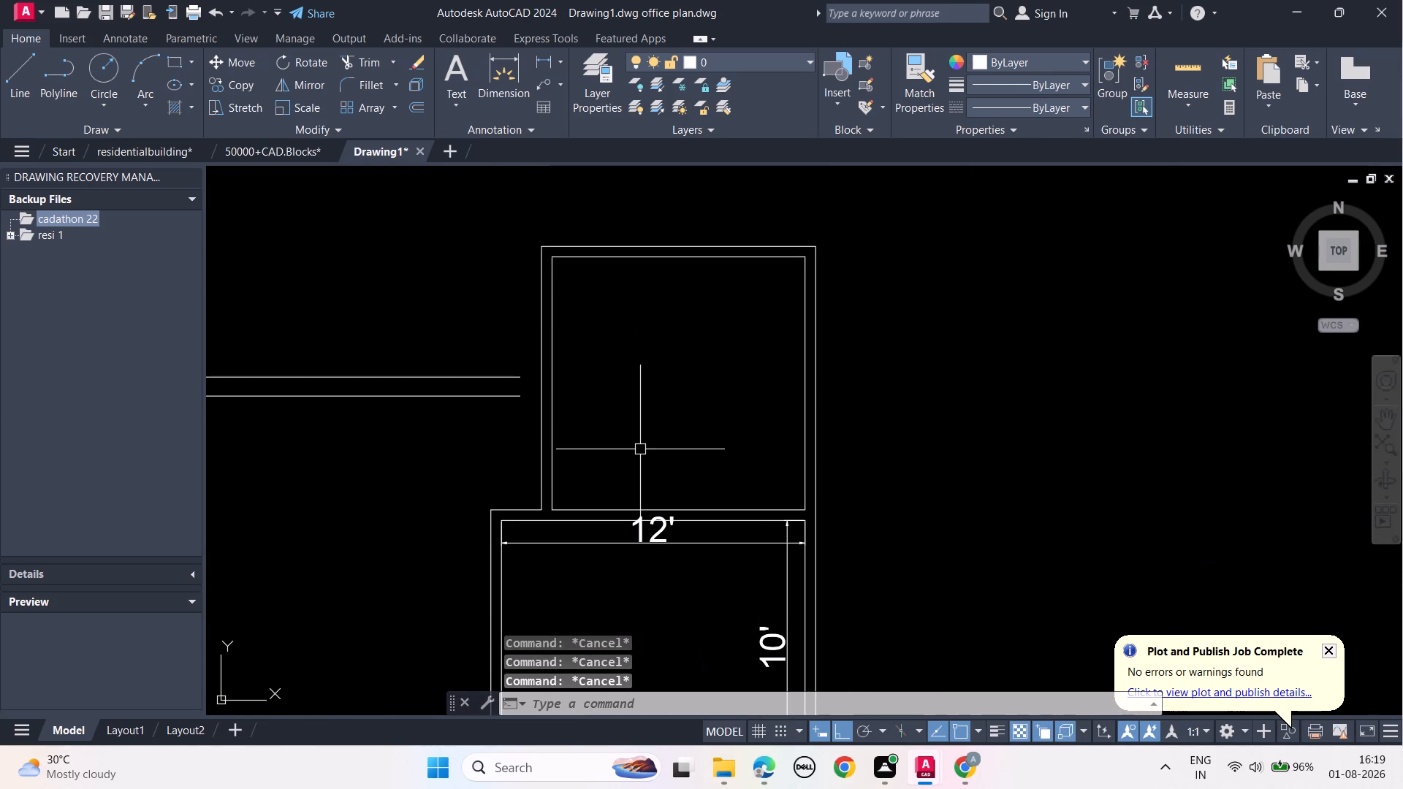
{"action": "middle_click_drag", "start_coordinate": [653, 367], "coordinate": [658, 432]}
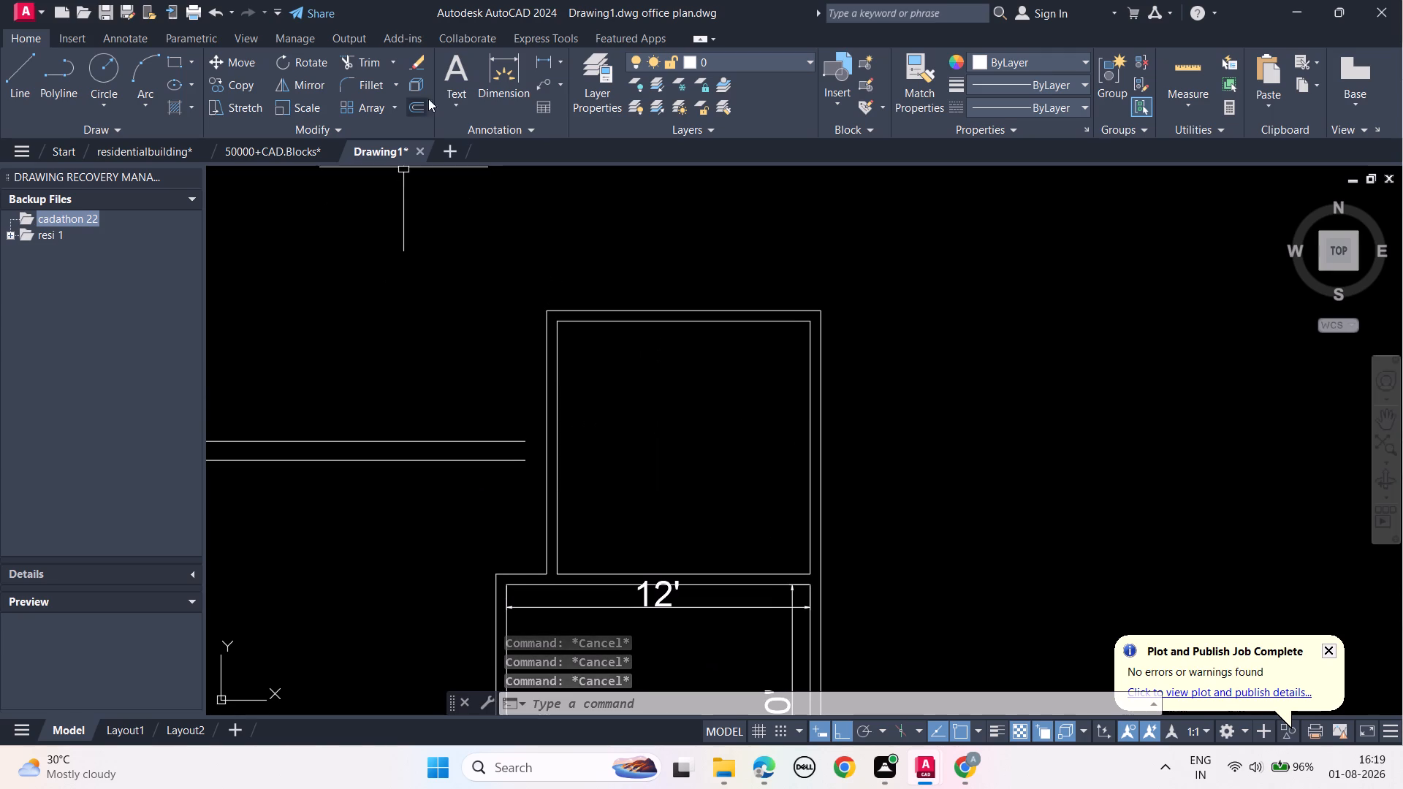
{"action": "left_click", "coordinate": [498, 77]}
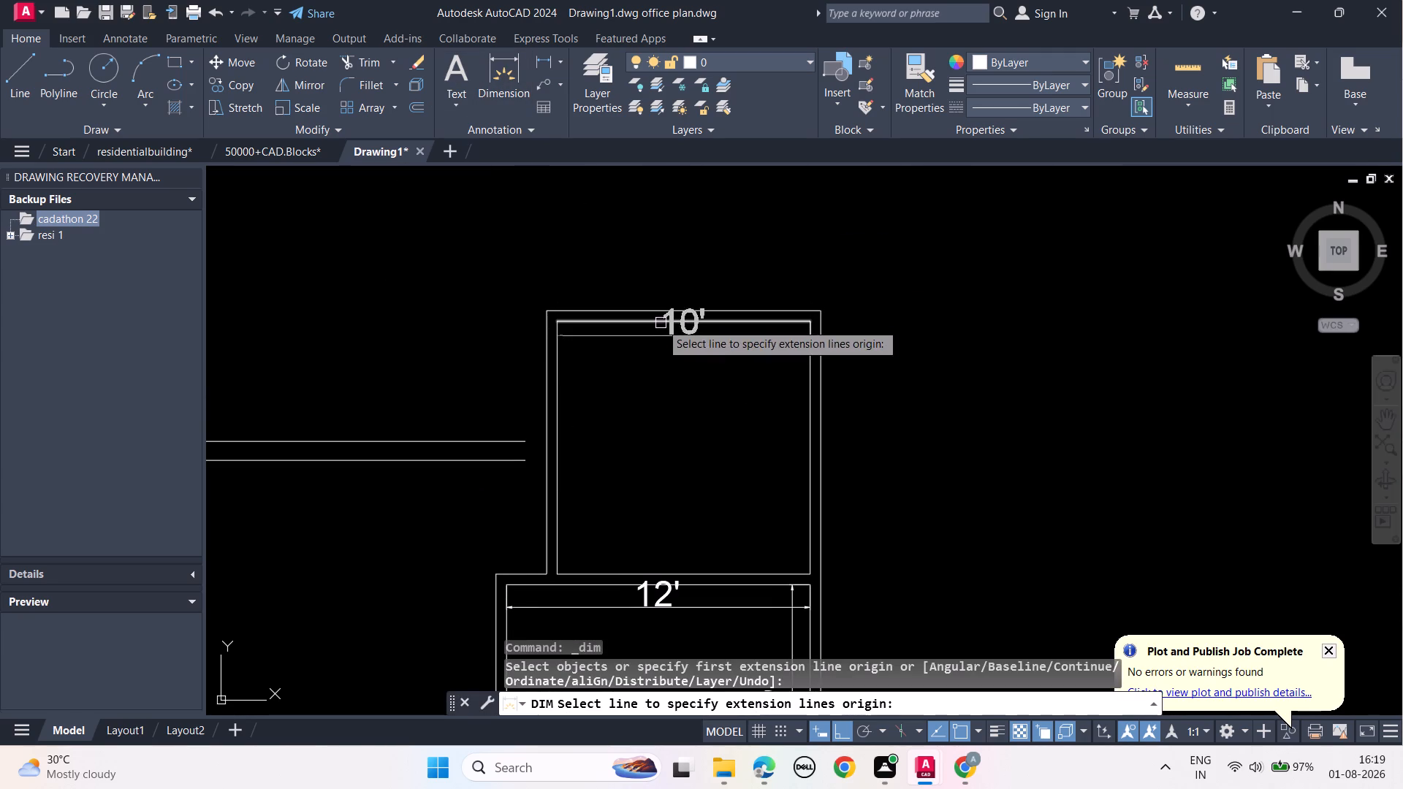
{"action": "left_click", "coordinate": [661, 323]}
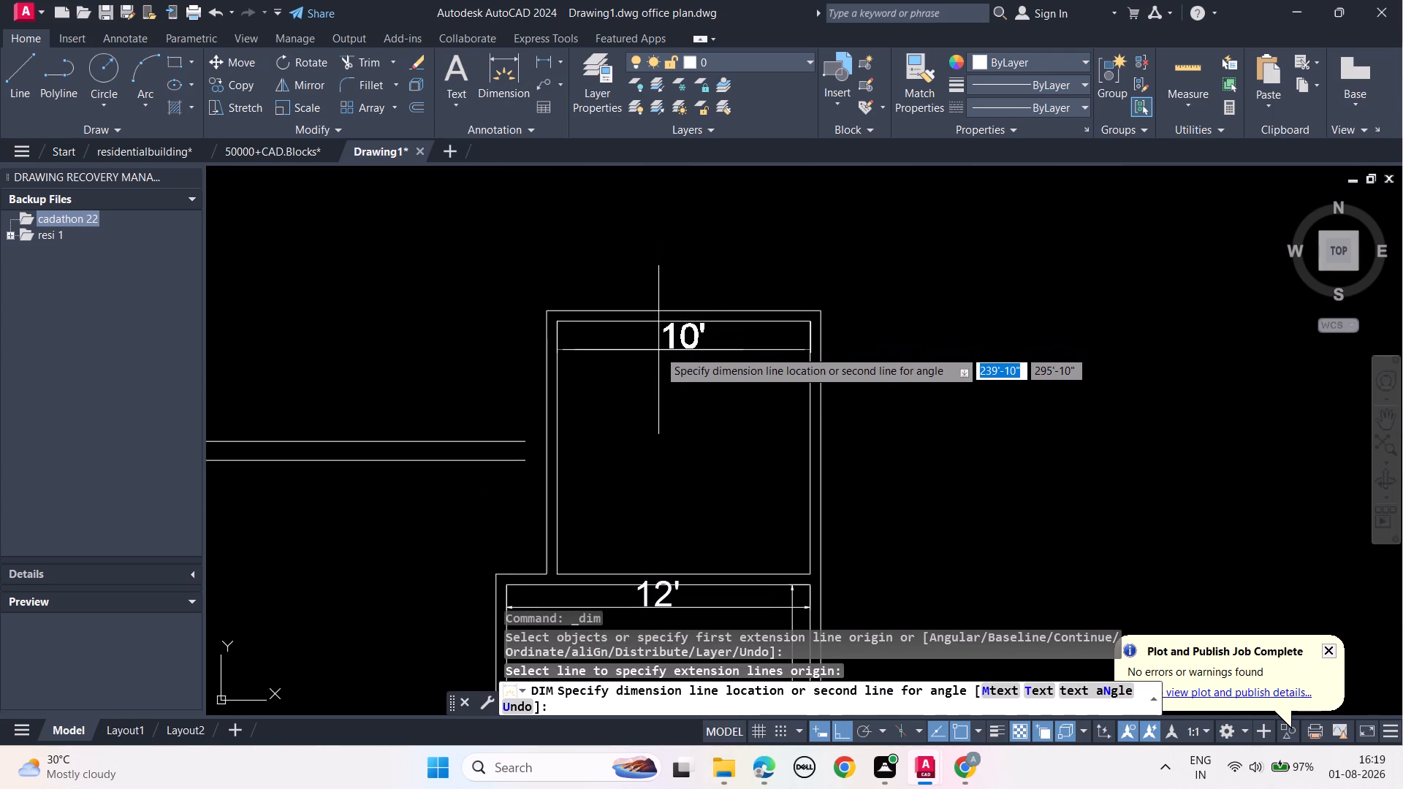
{"action": "left_click", "coordinate": [657, 354]}
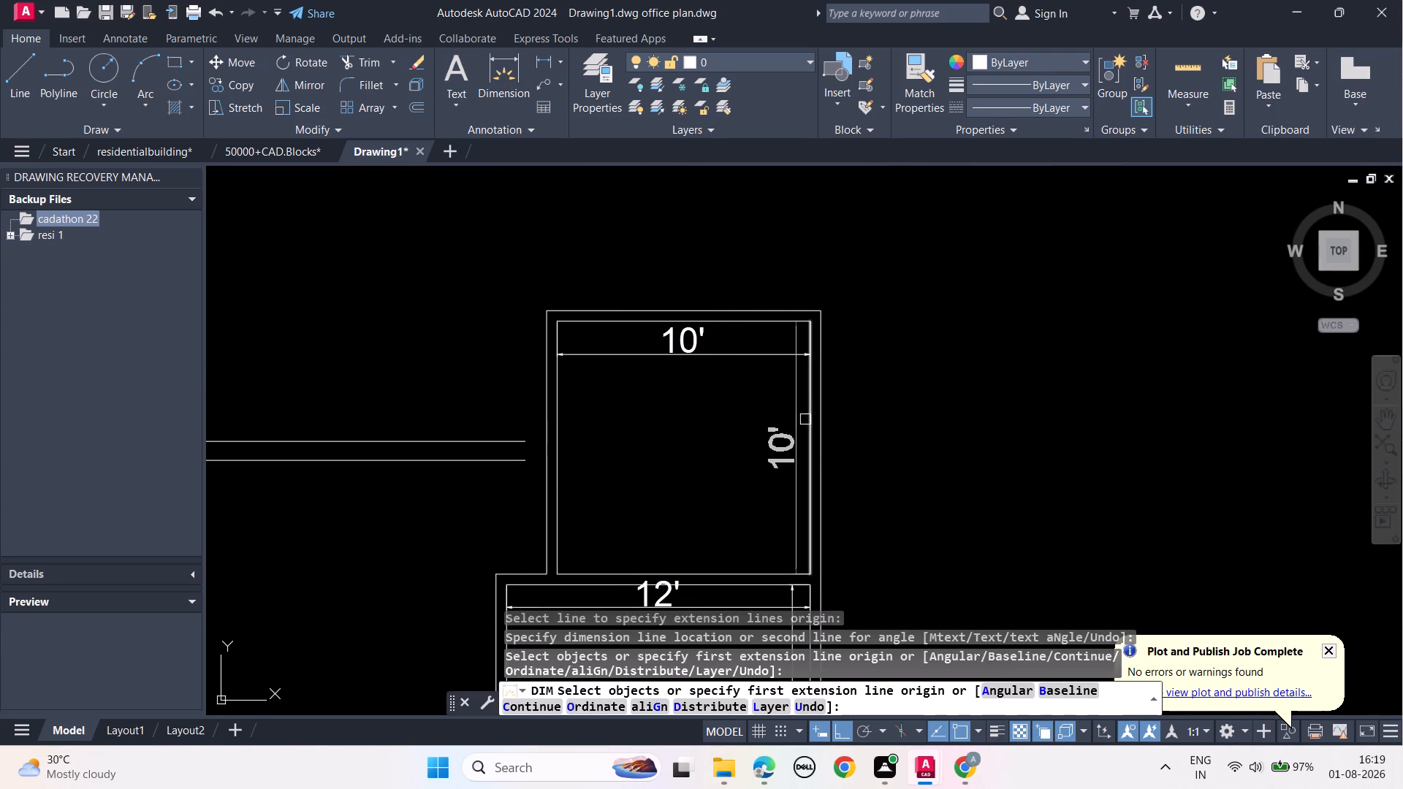
{"action": "left_click", "coordinate": [807, 423]}
{"action": "left_click", "coordinate": [795, 424]}
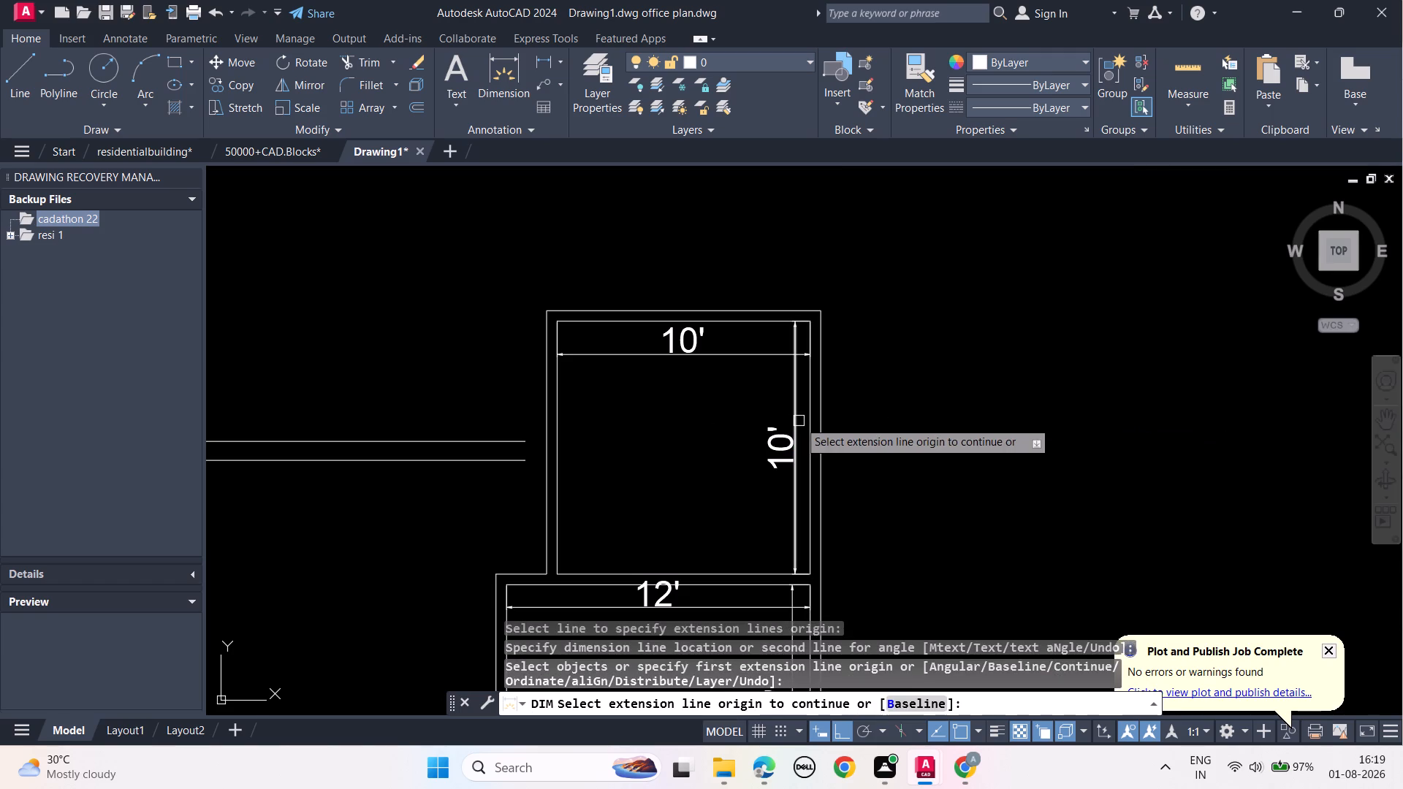
{"action": "key", "text": "Escape"}
{"action": "key", "text": "Escape"}
{"action": "key", "text": "Escape"}
{"action": "key", "text": "Escape"}
{"action": "key", "text": "Escape"}
Stretch the right ends of the two long horizontal top wall lines past the new room's left wall.
{"action": "middle_click_drag", "start_coordinate": [664, 484], "coordinate": [807, 302]}
{"action": "scroll", "coordinate": [812, 300], "scroll_direction": "down", "scroll_amount": 1}
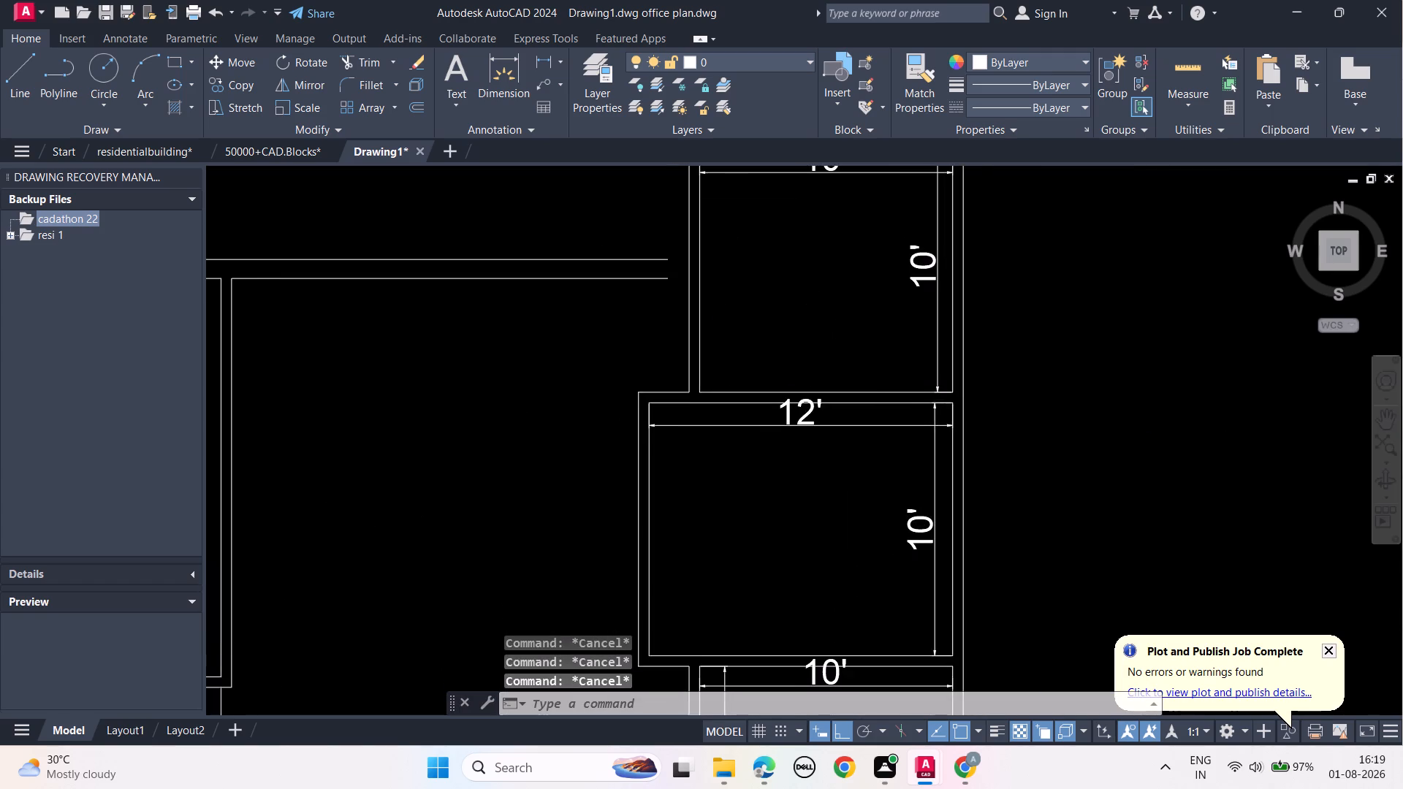
{"action": "middle_click_drag", "start_coordinate": [813, 408], "coordinate": [921, 338]}
{"action": "middle_click_drag", "start_coordinate": [705, 365], "coordinate": [637, 546]}
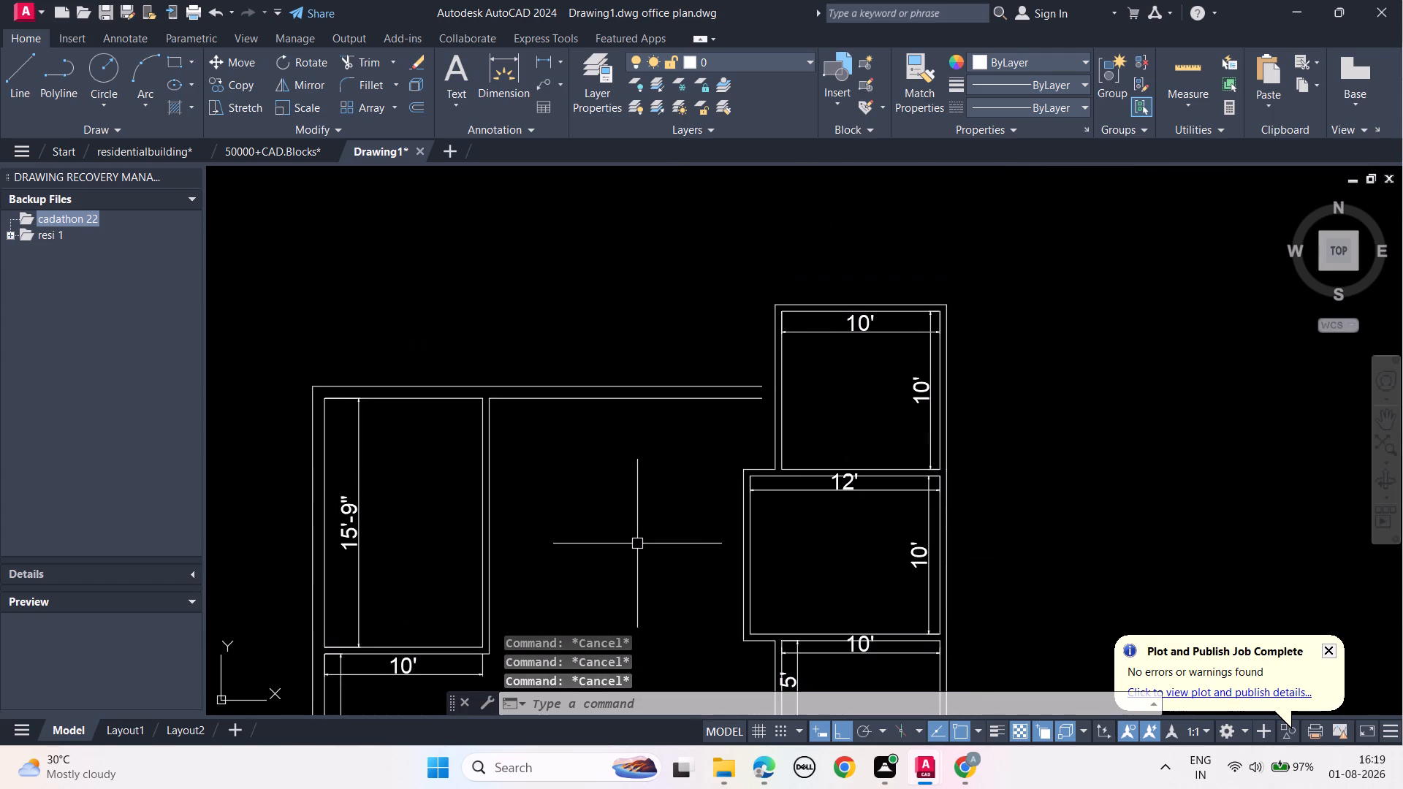
{"action": "scroll", "coordinate": [674, 471], "scroll_direction": "up", "scroll_amount": 2}
{"action": "middle_click_drag", "start_coordinate": [768, 347], "coordinate": [624, 484]}
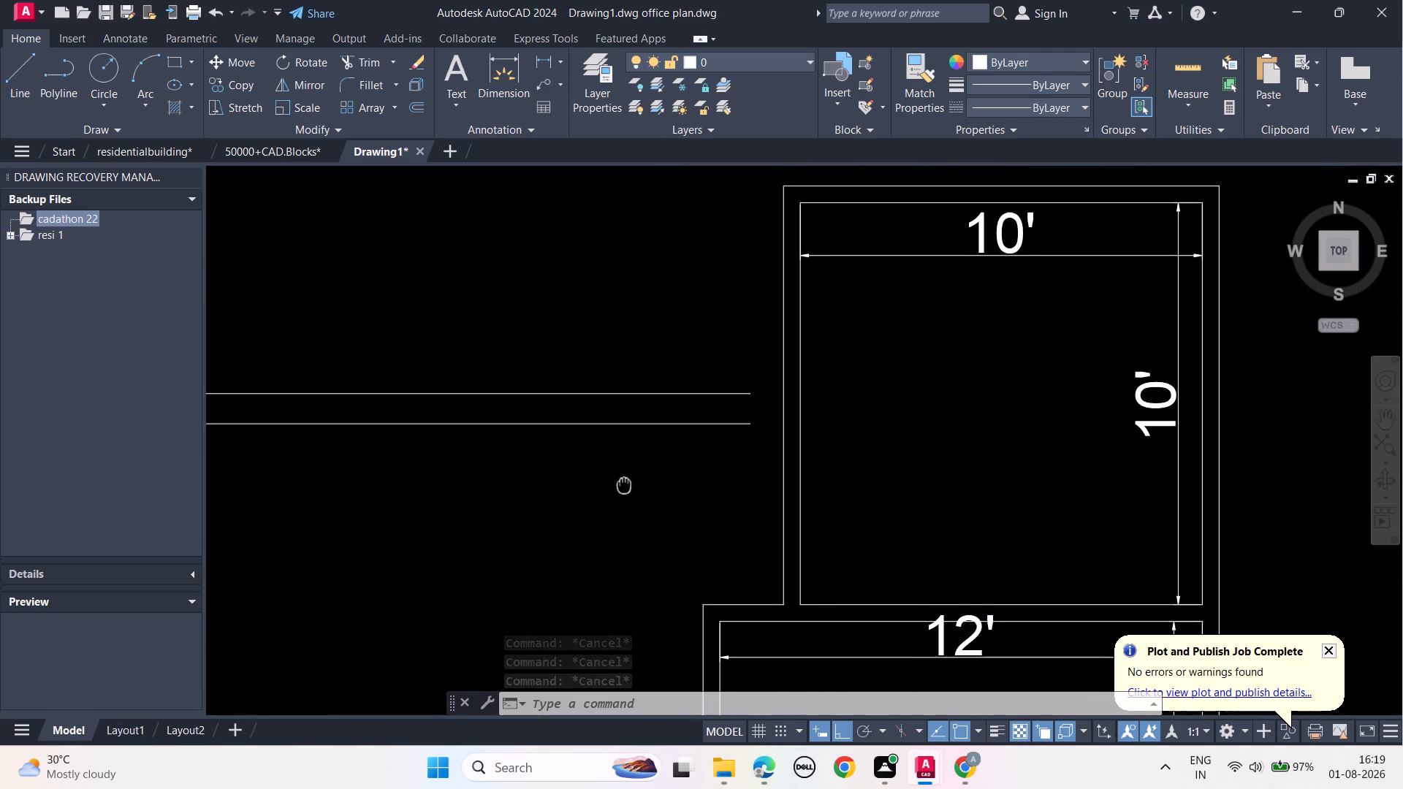
{"action": "middle_click_drag", "start_coordinate": [624, 484], "coordinate": [623, 485]}
{"action": "left_click", "coordinate": [674, 393]}
{"action": "left_click", "coordinate": [745, 394]}
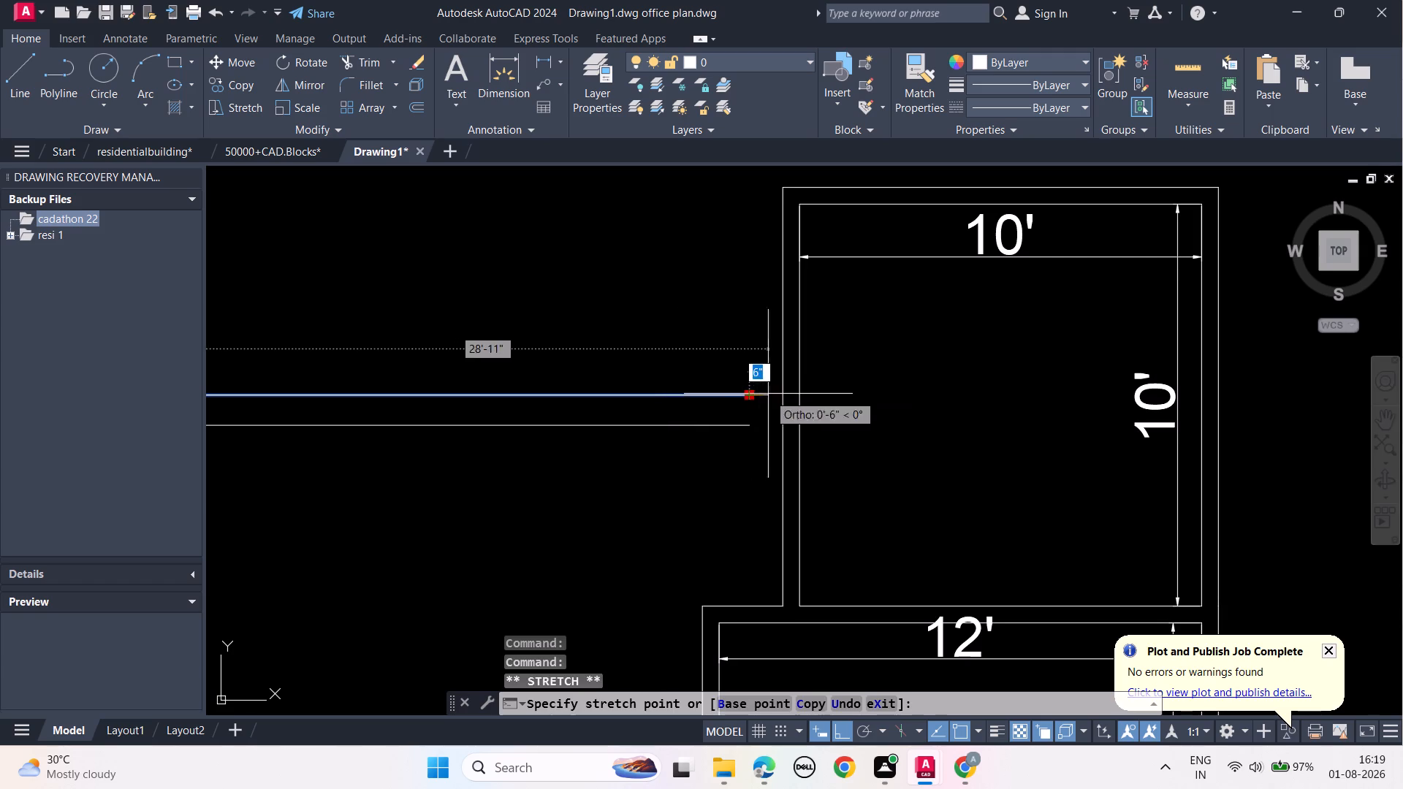
{"action": "left_click", "coordinate": [828, 400]}
{"action": "key", "text": "Escape"}
{"action": "key", "text": "Escape"}
{"action": "left_click", "coordinate": [742, 422]}
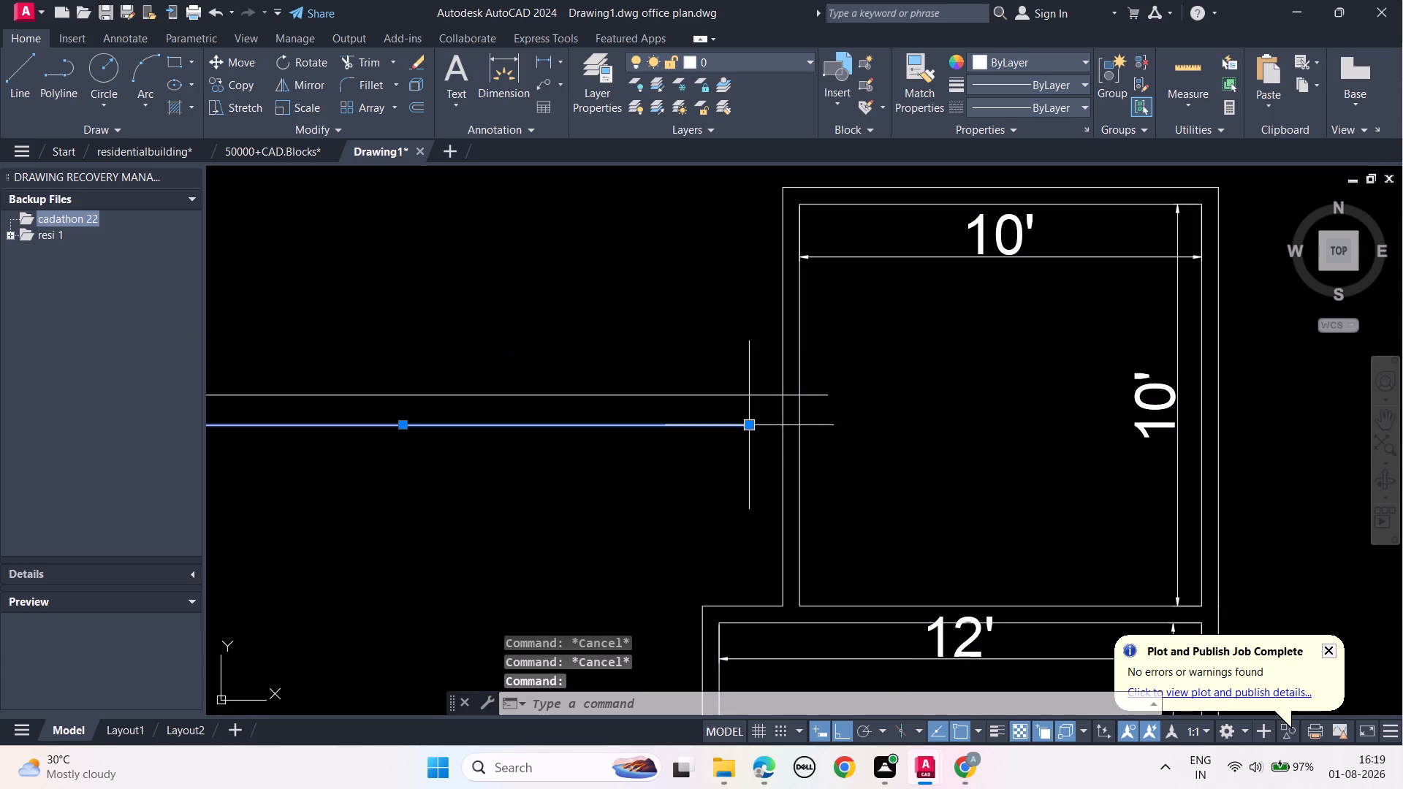
{"action": "left_click_drag", "start_coordinate": [745, 427], "coordinate": [761, 427]}
{"action": "left_click", "coordinate": [816, 425]}
{"action": "key", "text": "Escape"}
{"action": "key", "text": "Escape"}
{"action": "key", "text": "Escape"}
{"action": "key", "text": "Escape"}
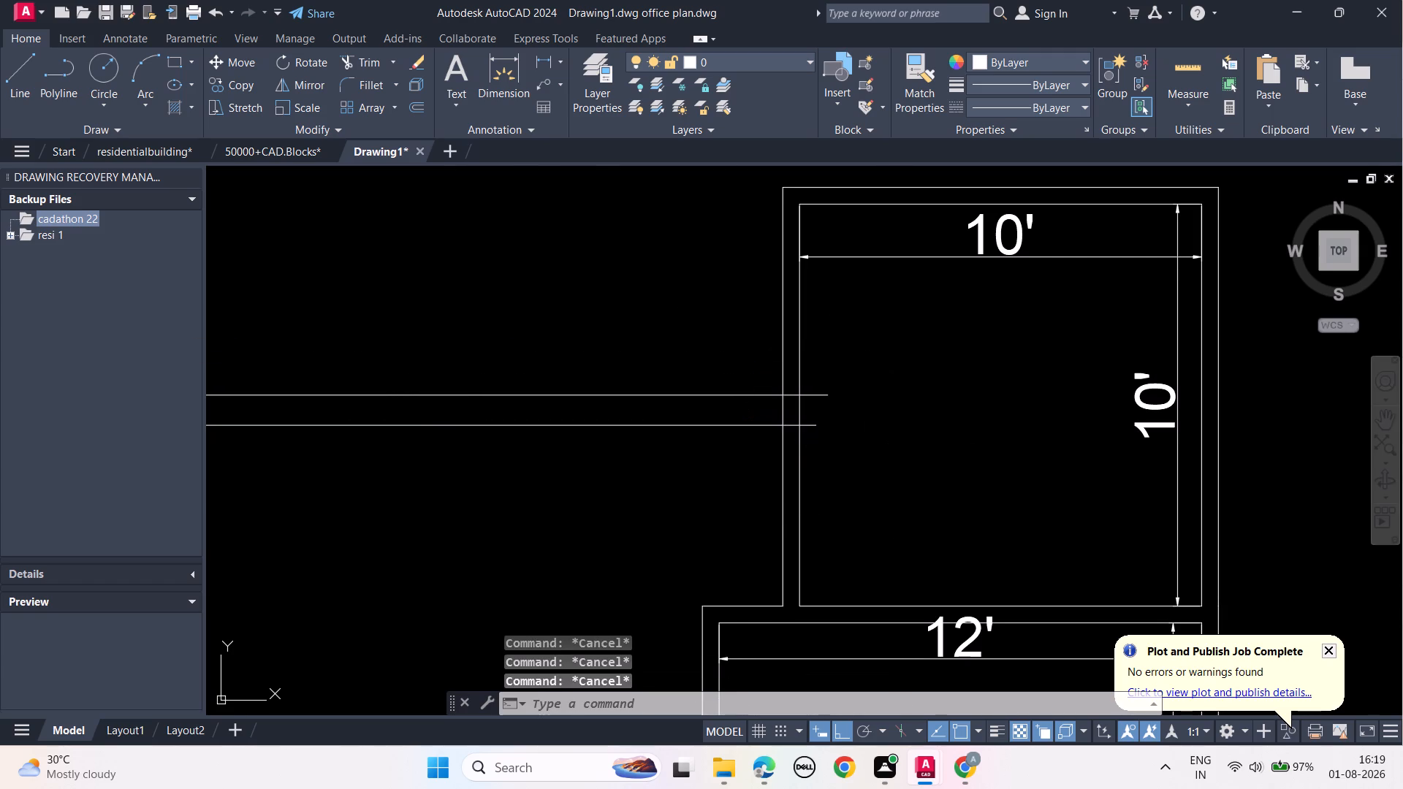
Trim the two horizontal lines back to the new room's outer left wall line and remove that line's segment between them.
{"action": "type", "text": "TR"}
{"action": "key", "text": "space"}
{"action": "left_click_drag", "start_coordinate": [813, 425], "coordinate": [815, 417]}
{"action": "left_click", "coordinate": [818, 394]}
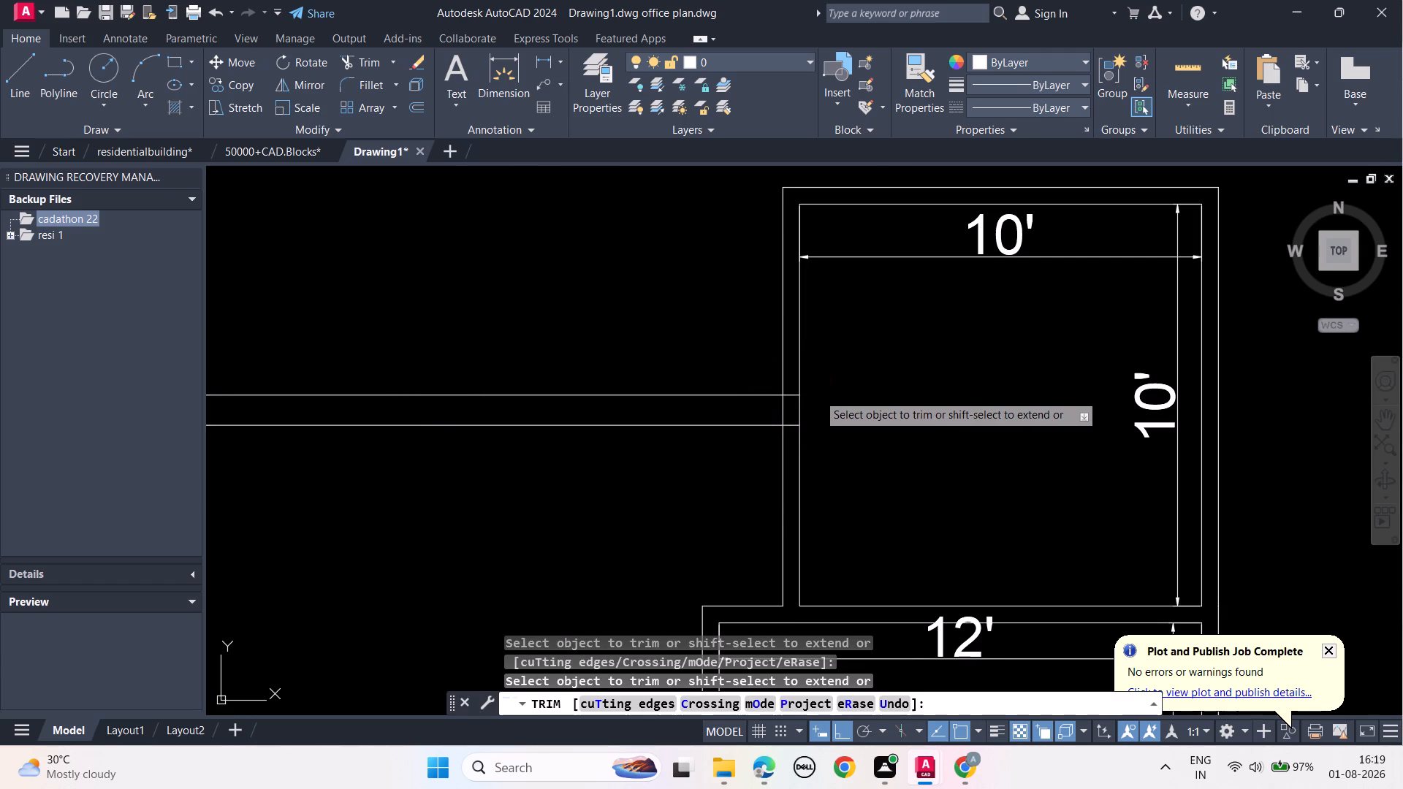
{"action": "scroll", "coordinate": [851, 417], "scroll_direction": "up", "scroll_amount": 3}
{"action": "middle_click_drag", "start_coordinate": [805, 416], "coordinate": [935, 401]}
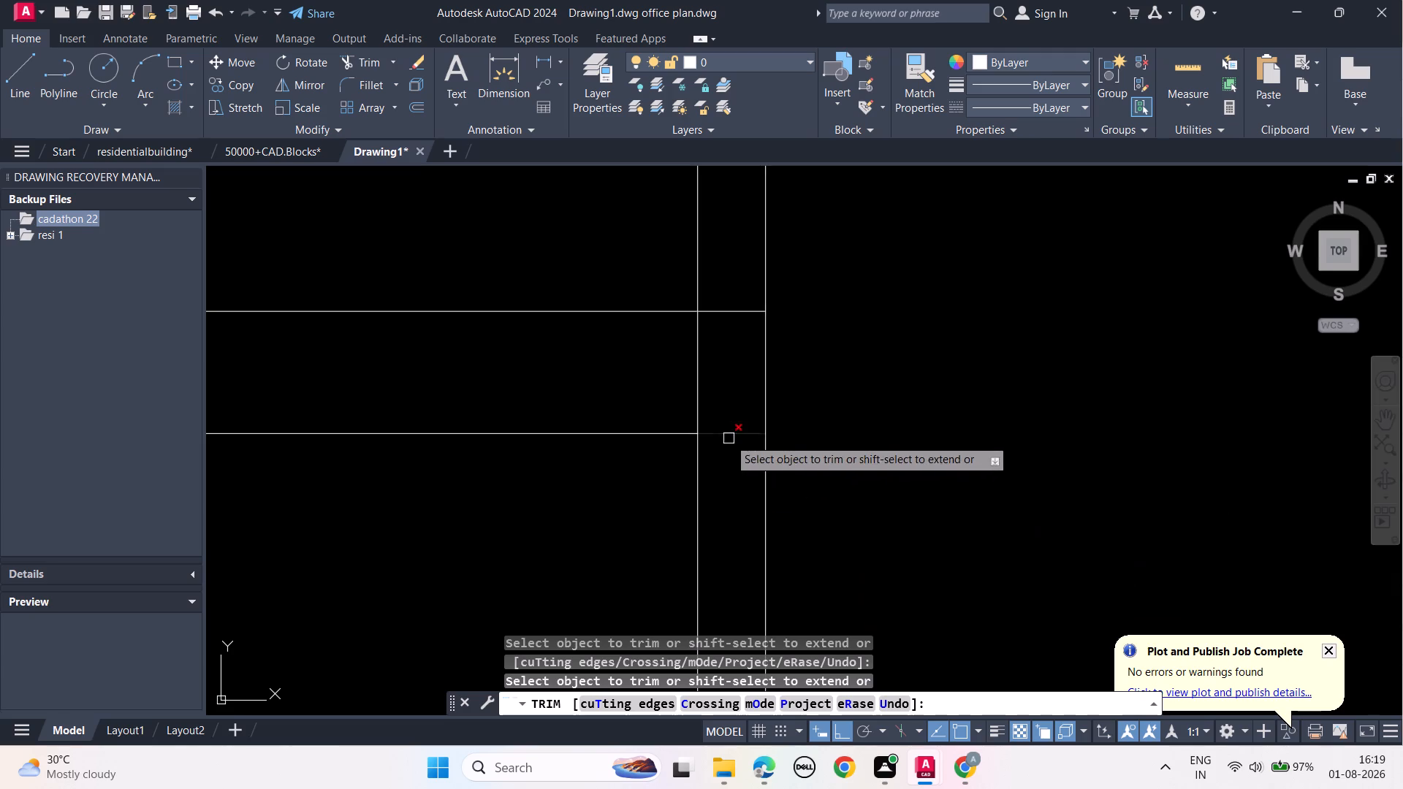
{"action": "left_click", "coordinate": [729, 438]}
{"action": "left_click", "coordinate": [731, 315]}
{"action": "left_click", "coordinate": [700, 369]}
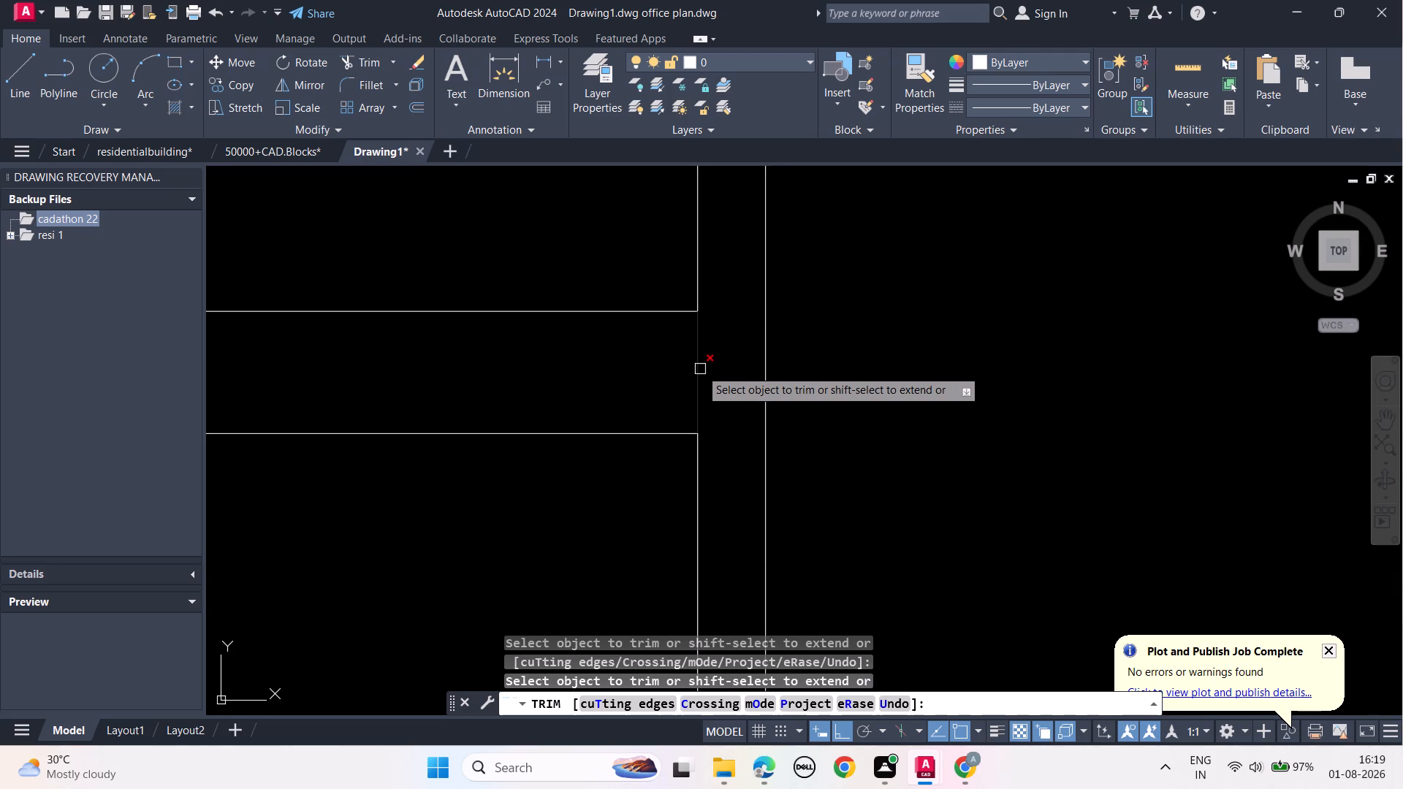
{"action": "key", "text": "Escape"}
{"action": "key", "text": "Escape"}
{"action": "key", "text": "Escape"}
{"action": "key", "text": "Escape"}
{"action": "key", "text": "Escape"}
{"action": "key", "text": "Escape"}
{"action": "key", "text": "Escape"}
{"action": "key", "text": "Escape"}
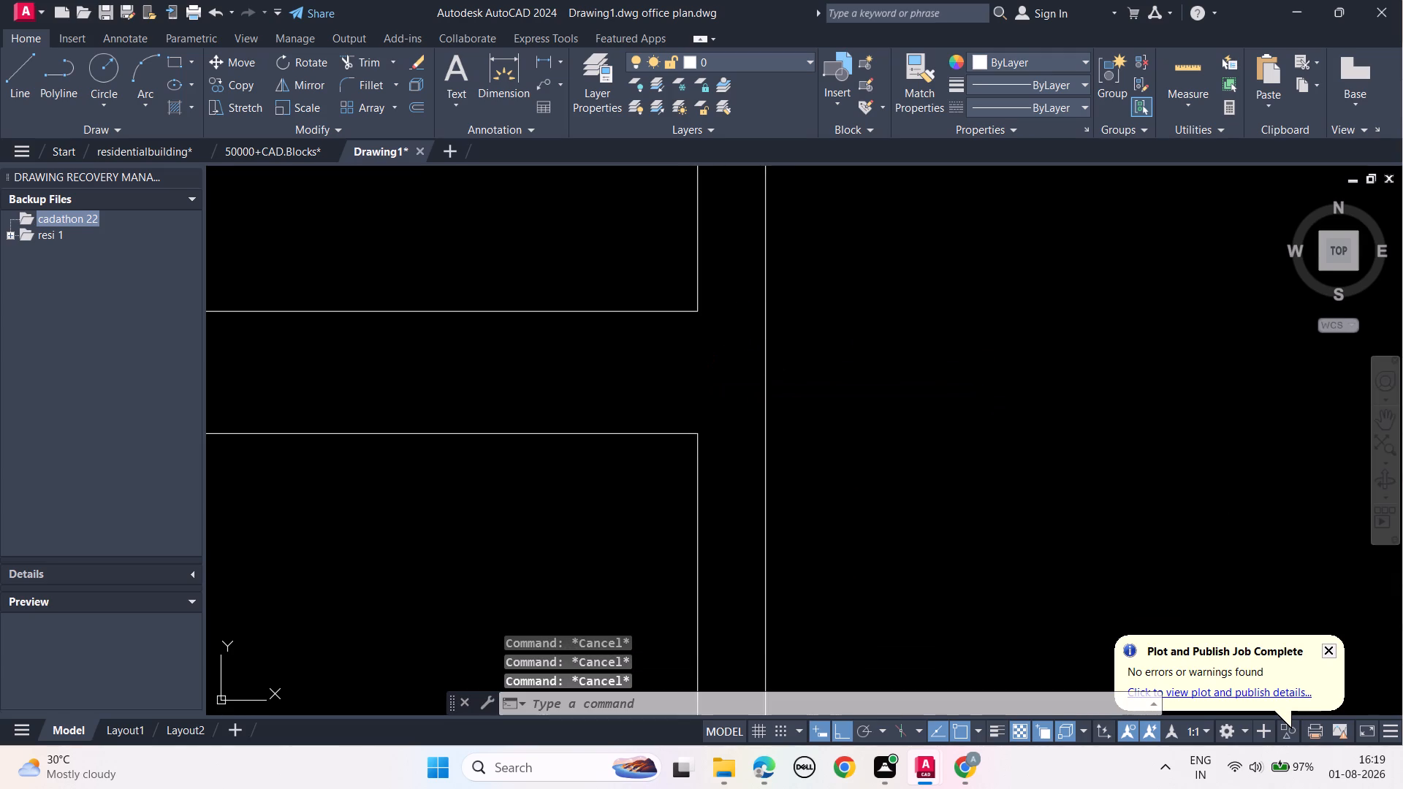
Examine the floor plan's wall layout and dimensions, from the new upper room down to the bottom rooms and the left-hand rooms.
{"action": "scroll", "coordinate": [699, 370], "scroll_direction": "down", "scroll_amount": 1}
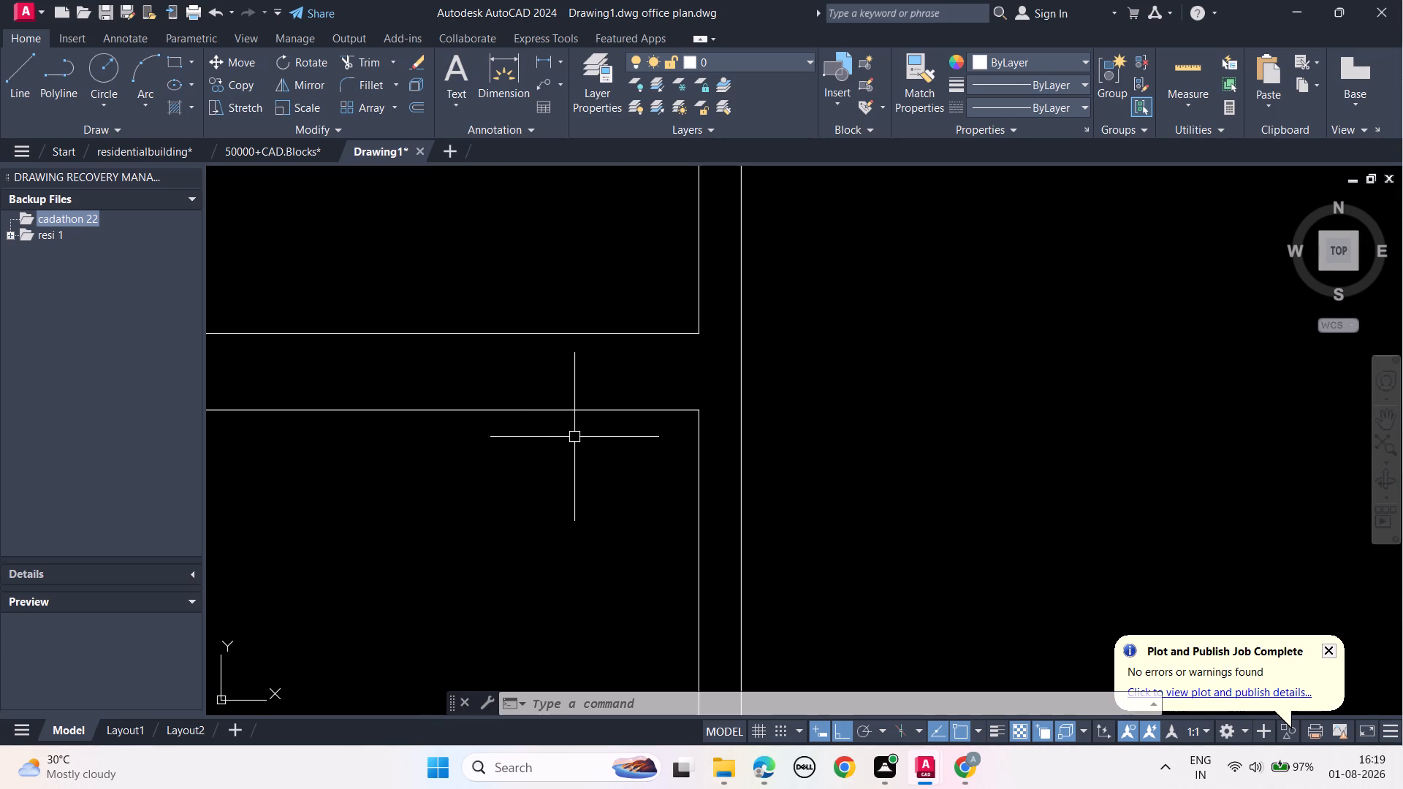
{"action": "key", "text": "Escape"}
{"action": "key", "text": "Escape"}
{"action": "key", "text": "Escape"}
{"action": "key", "text": "Escape"}
{"action": "key", "text": "Escape"}
{"action": "scroll", "coordinate": [561, 524], "scroll_direction": "down", "scroll_amount": 2}
{"action": "middle_click_drag", "start_coordinate": [527, 554], "coordinate": [611, 476]}
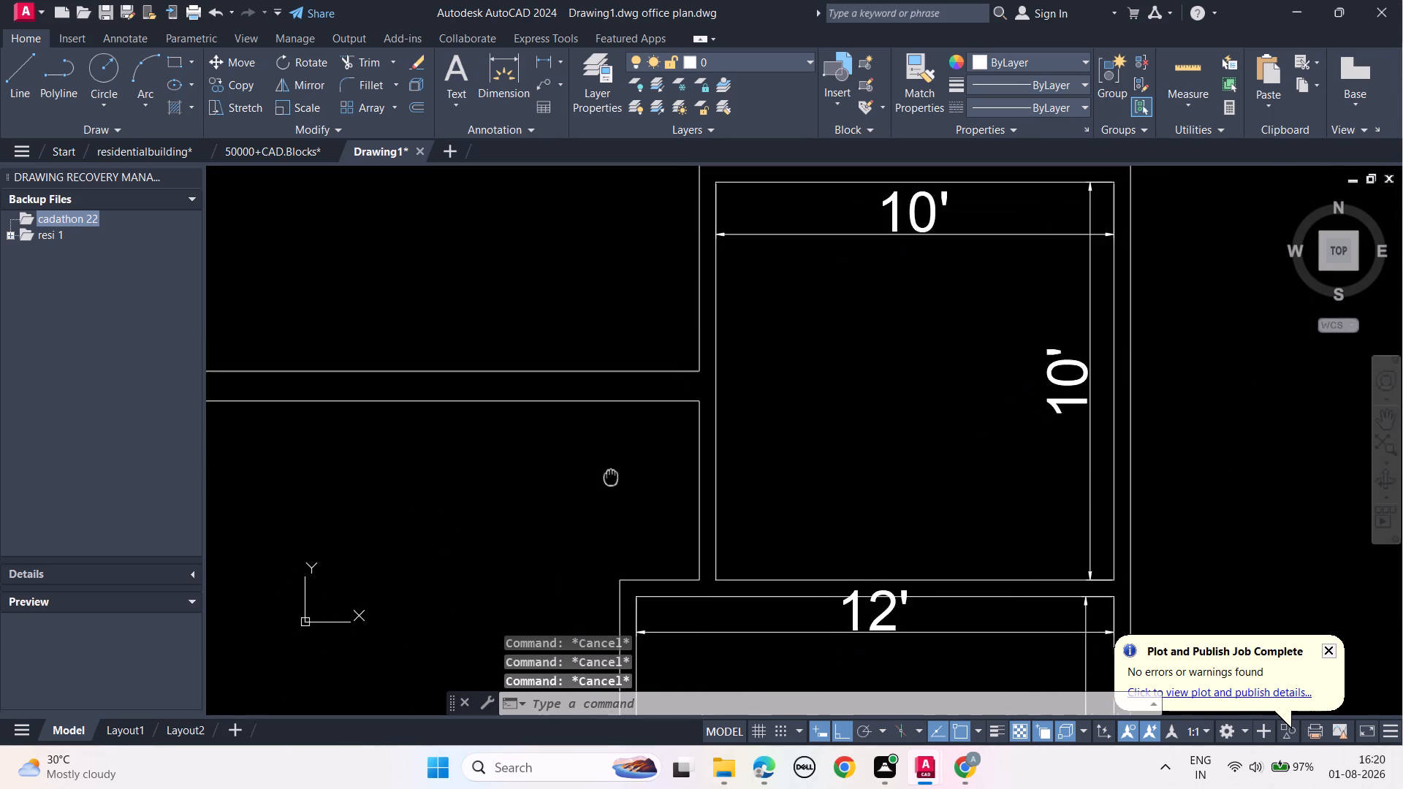
{"action": "middle_click_drag", "start_coordinate": [611, 476], "coordinate": [612, 474]}
{"action": "scroll", "coordinate": [612, 474], "scroll_direction": "down", "scroll_amount": 1}
{"action": "middle_click_drag", "start_coordinate": [580, 495], "coordinate": [683, 440]}
{"action": "middle_click_drag", "start_coordinate": [539, 502], "coordinate": [675, 442]}
{"action": "scroll", "coordinate": [684, 441], "scroll_direction": "down", "scroll_amount": 1}
{"action": "middle_click_drag", "start_coordinate": [685, 468], "coordinate": [684, 422]}
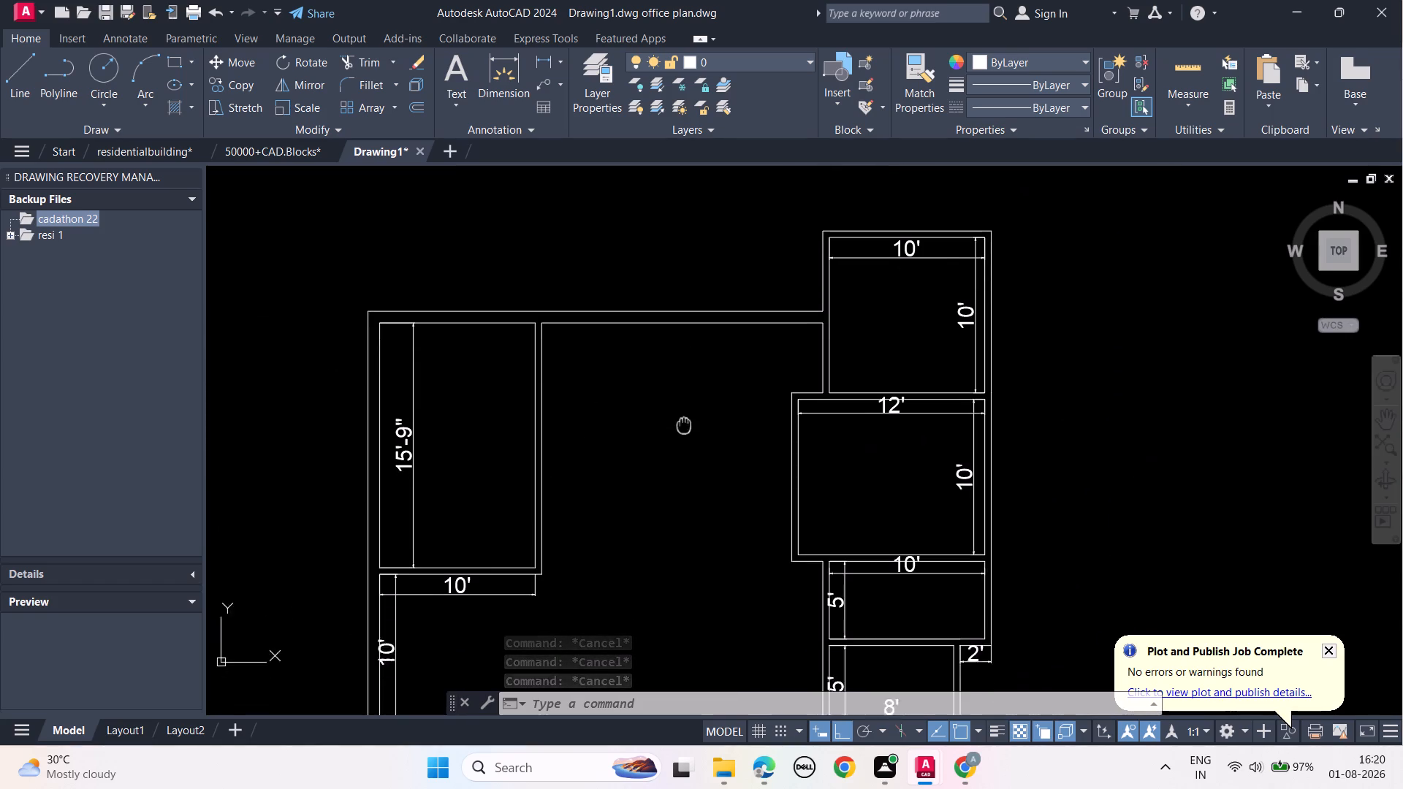
{"action": "middle_click_drag", "start_coordinate": [684, 422], "coordinate": [676, 362]}
{"action": "middle_click_drag", "start_coordinate": [669, 400], "coordinate": [677, 303]}
{"action": "middle_click_drag", "start_coordinate": [734, 402], "coordinate": [612, 609]}
{"action": "middle_click_drag", "start_coordinate": [570, 468], "coordinate": [606, 542]}
{"action": "scroll", "coordinate": [644, 451], "scroll_direction": "up", "scroll_amount": 1}
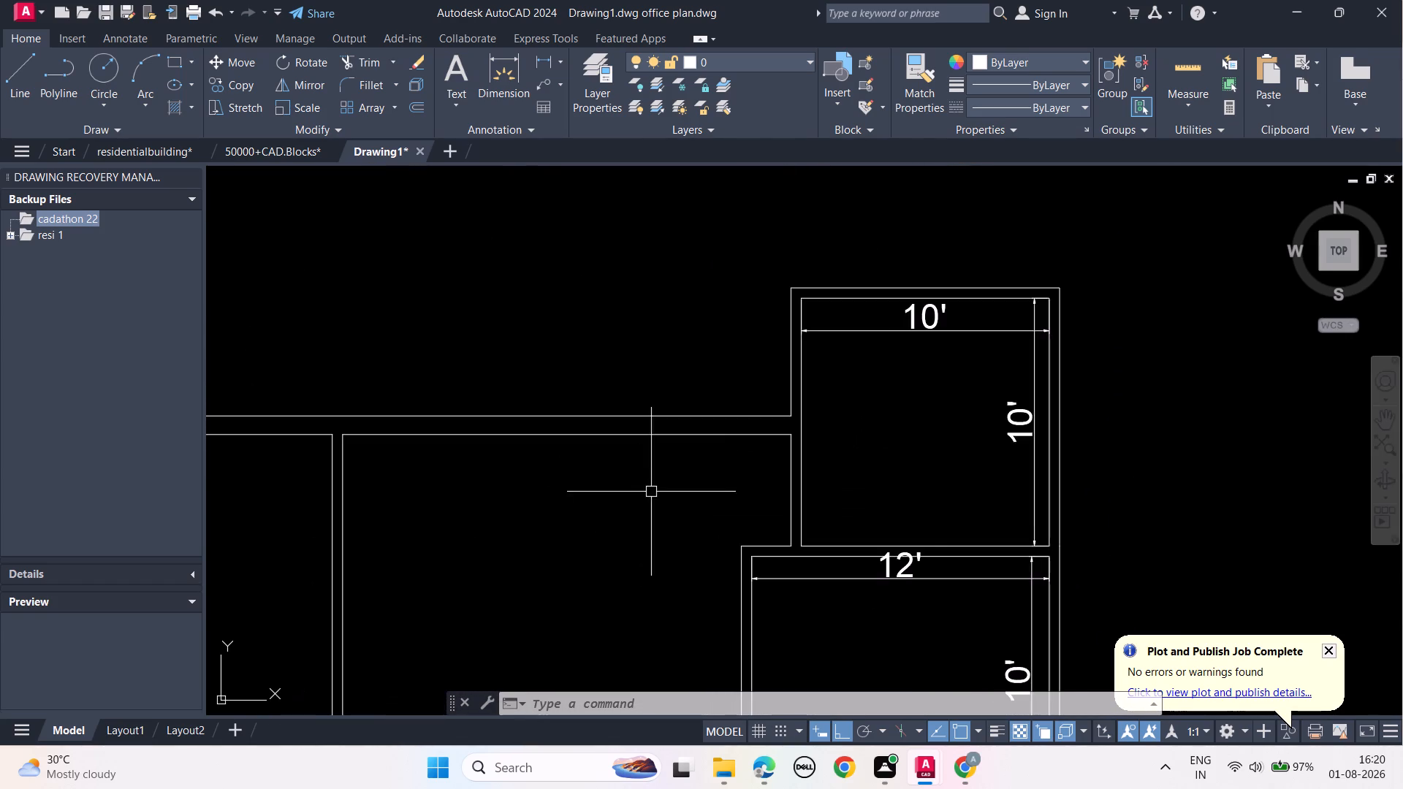
{"action": "middle_click_drag", "start_coordinate": [657, 494], "coordinate": [748, 429]}
{"action": "scroll", "coordinate": [750, 427], "scroll_direction": "down", "scroll_amount": 1}
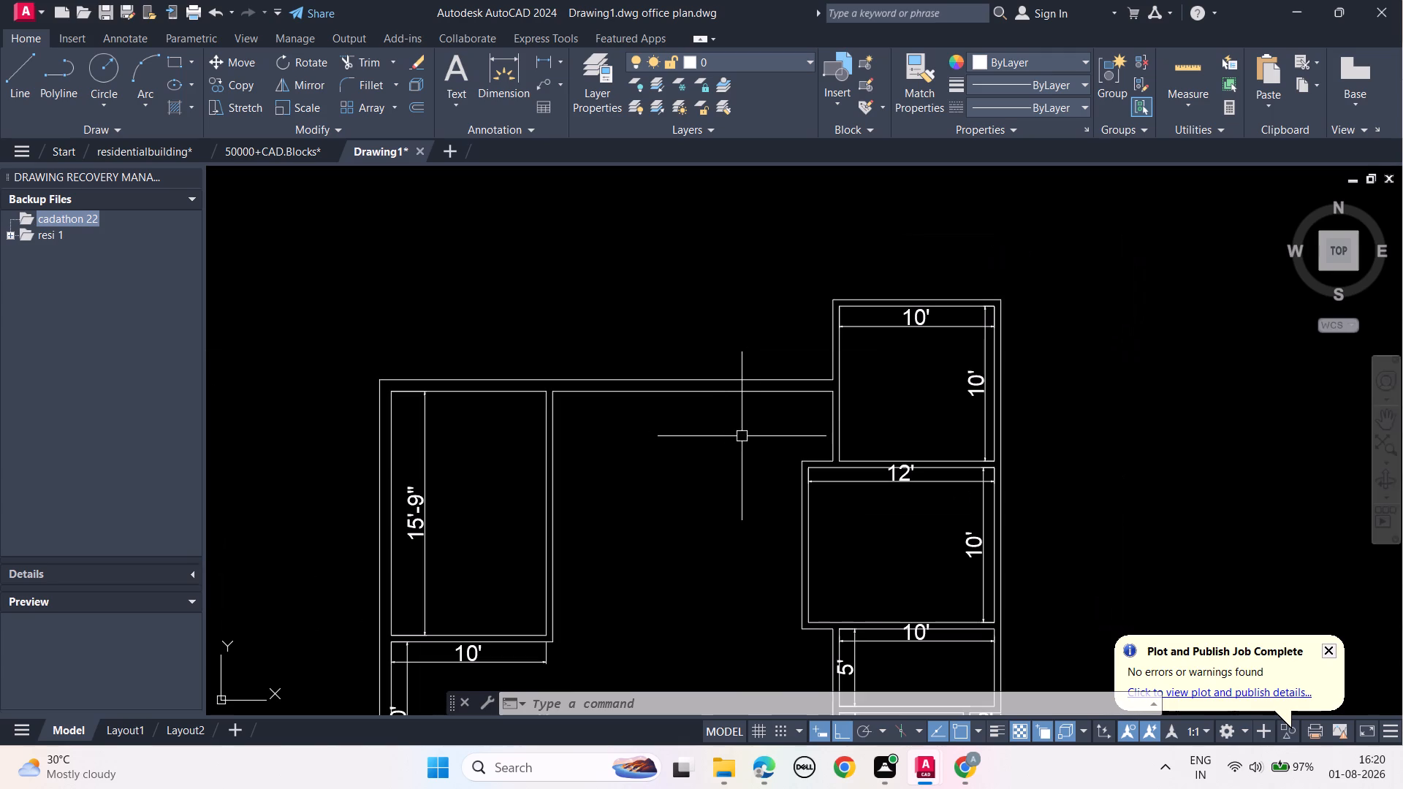
{"action": "middle_click_drag", "start_coordinate": [699, 513], "coordinate": [770, 338]}
{"action": "middle_click_drag", "start_coordinate": [724, 376], "coordinate": [723, 411]}
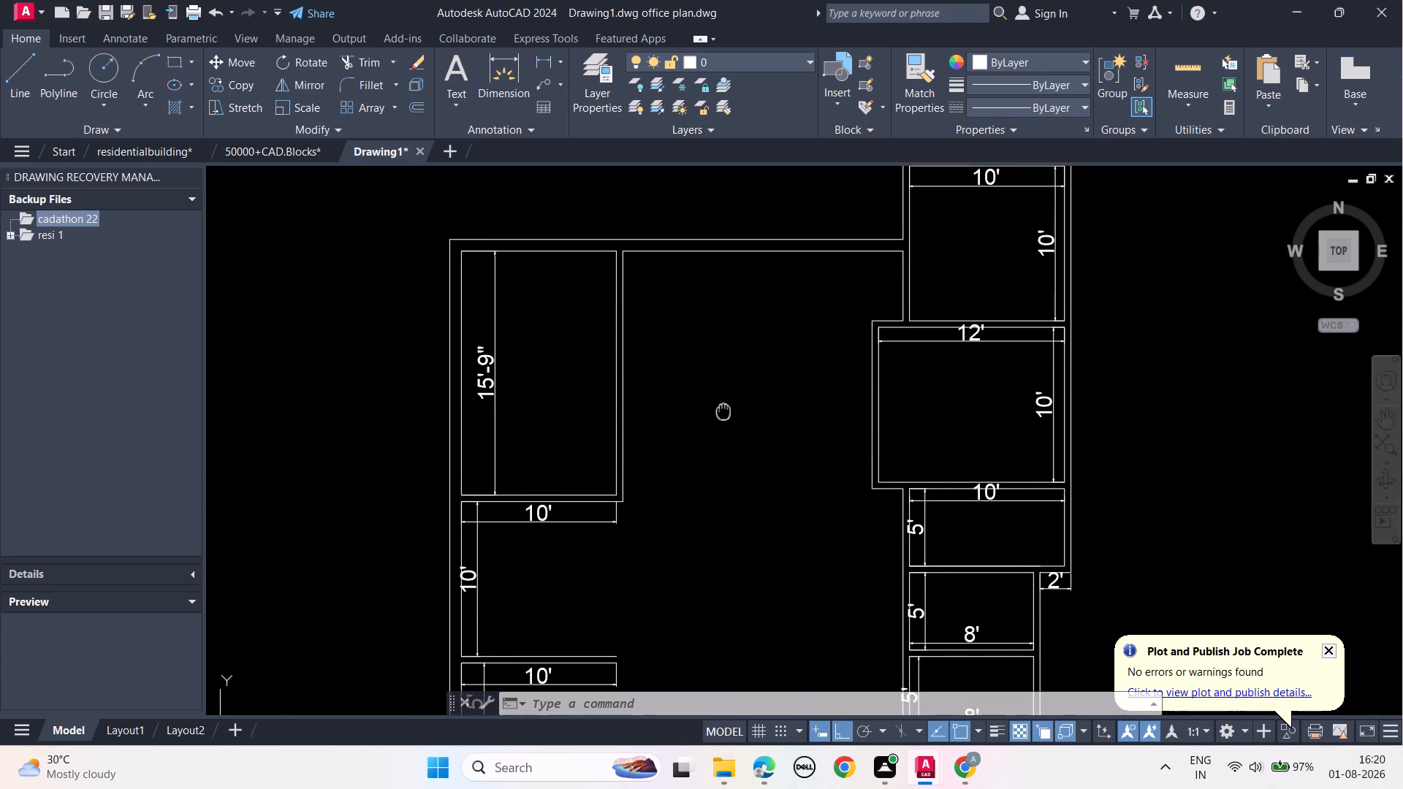
{"action": "middle_click_drag", "start_coordinate": [723, 411], "coordinate": [723, 414]}
{"action": "middle_click_drag", "start_coordinate": [765, 489], "coordinate": [759, 328]}
{"action": "middle_click_drag", "start_coordinate": [810, 472], "coordinate": [759, 335]}
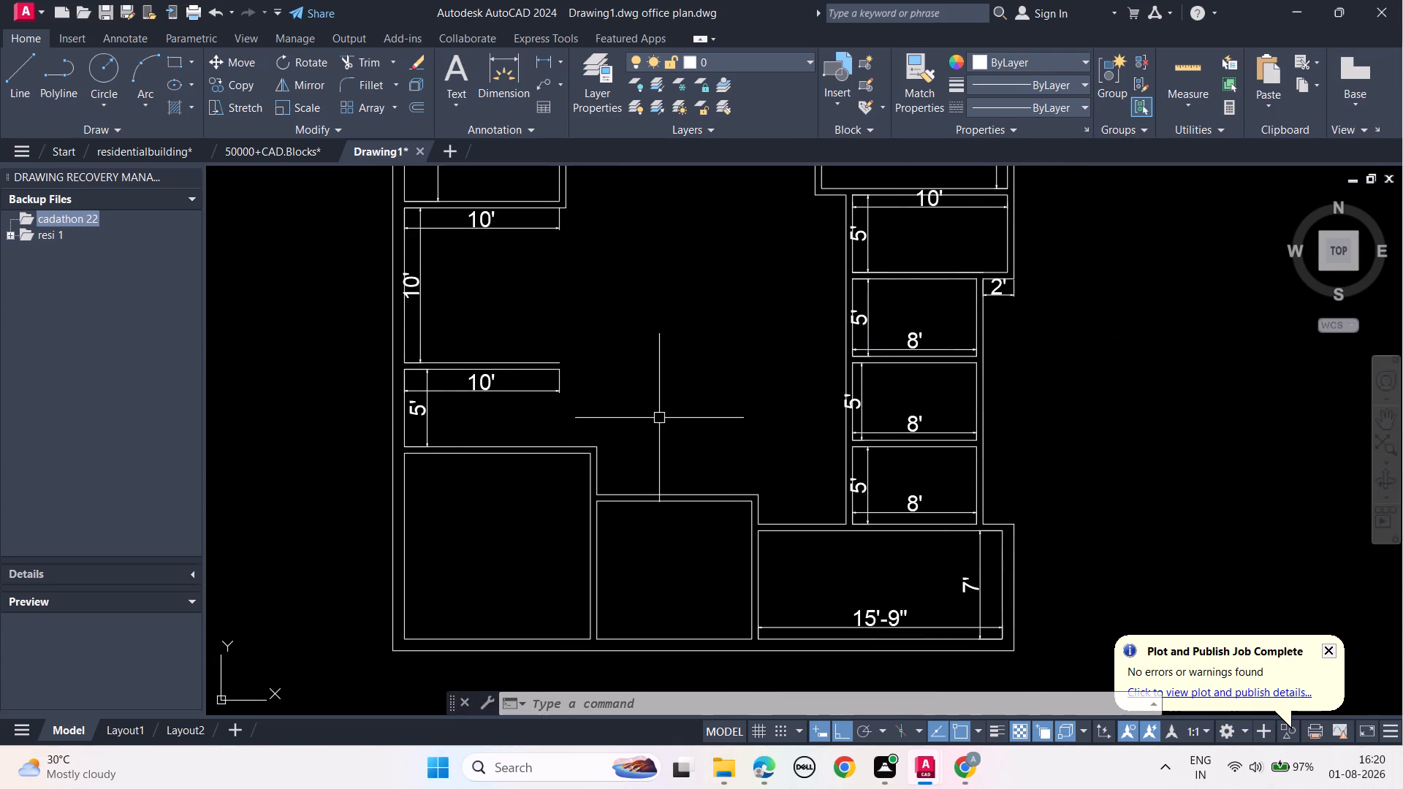
{"action": "middle_click_drag", "start_coordinate": [659, 418], "coordinate": [756, 528]}
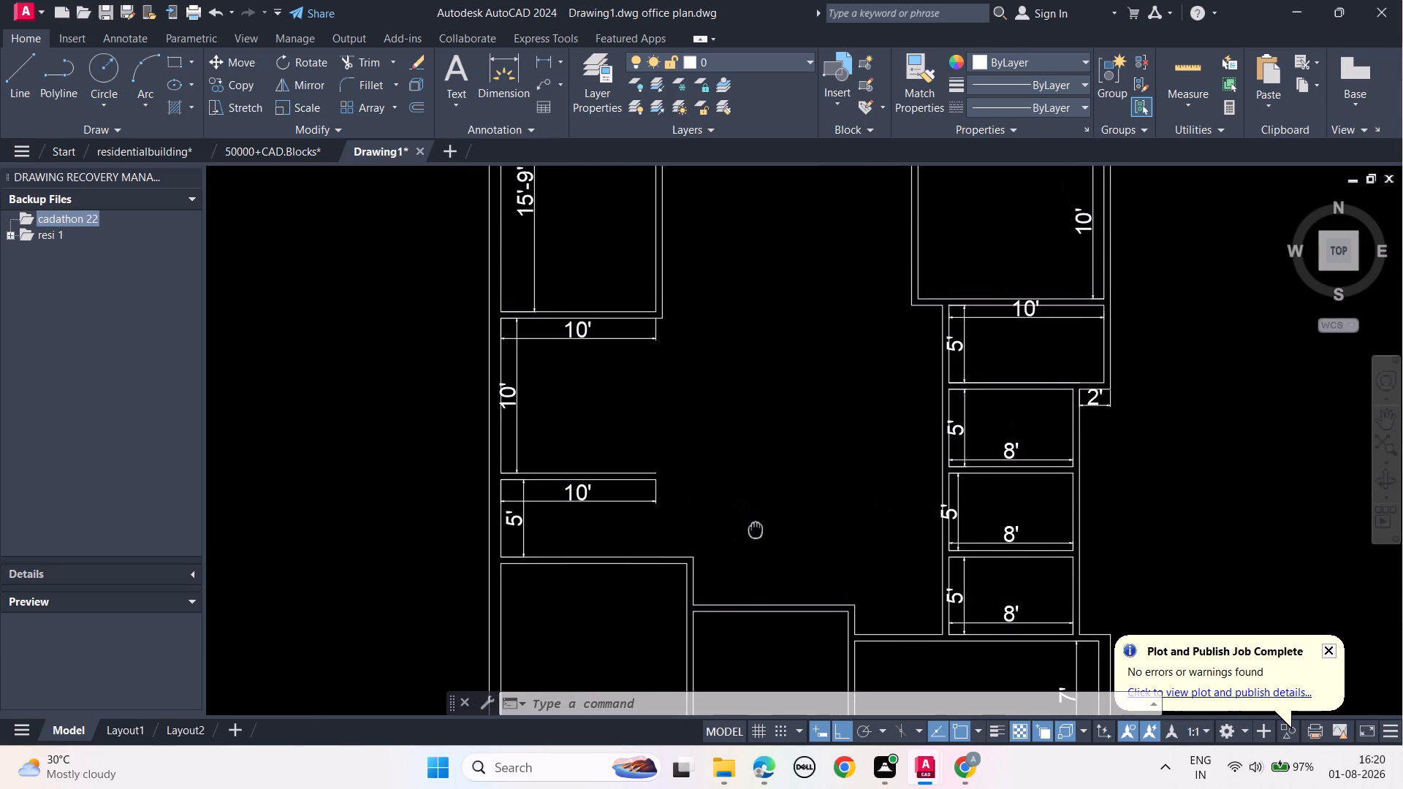
{"action": "middle_click_drag", "start_coordinate": [756, 528], "coordinate": [756, 530]}
{"action": "scroll", "coordinate": [756, 530], "scroll_direction": "up", "scroll_amount": 1}
{"action": "middle_click_drag", "start_coordinate": [639, 270], "coordinate": [711, 386]}
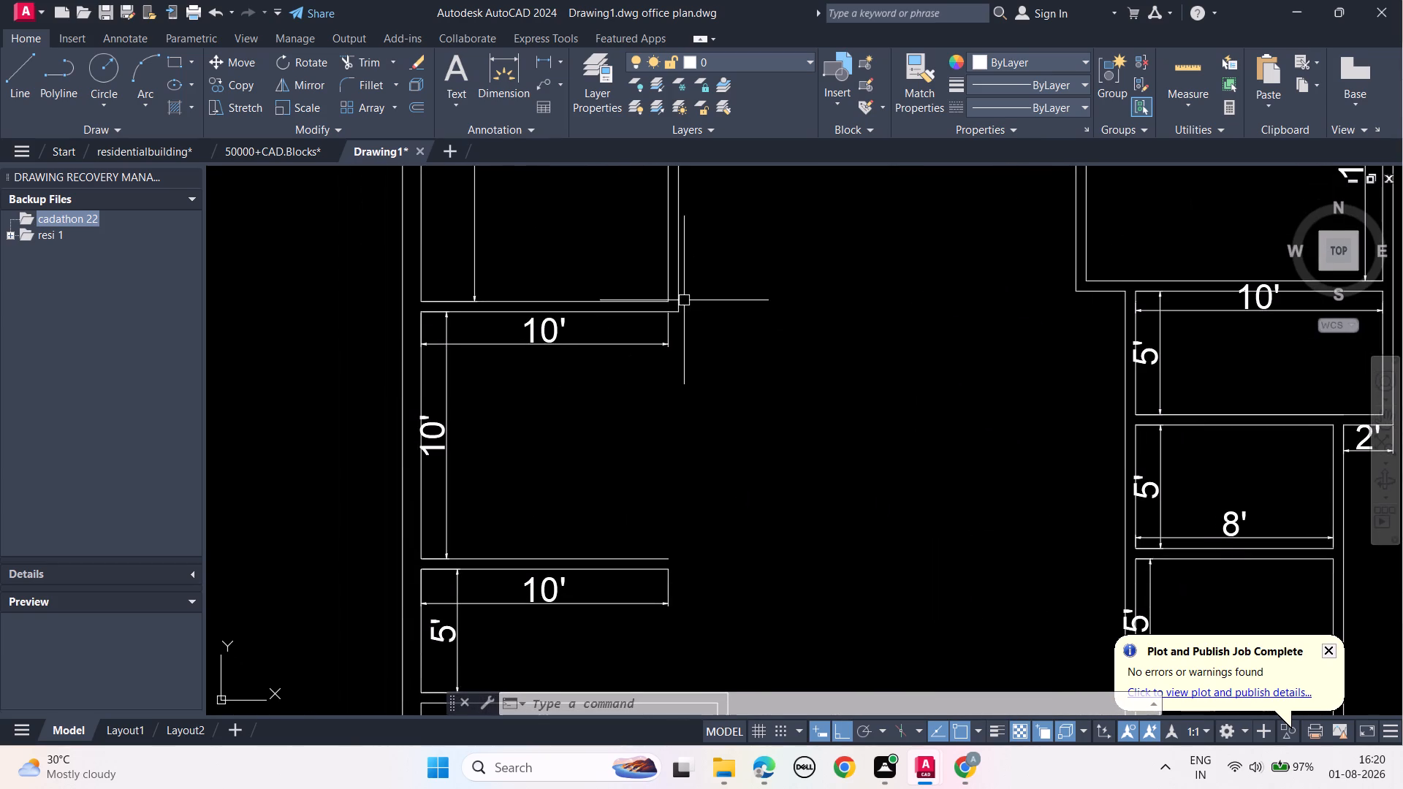
{"action": "scroll", "coordinate": [691, 332], "scroll_direction": "up", "scroll_amount": 2}
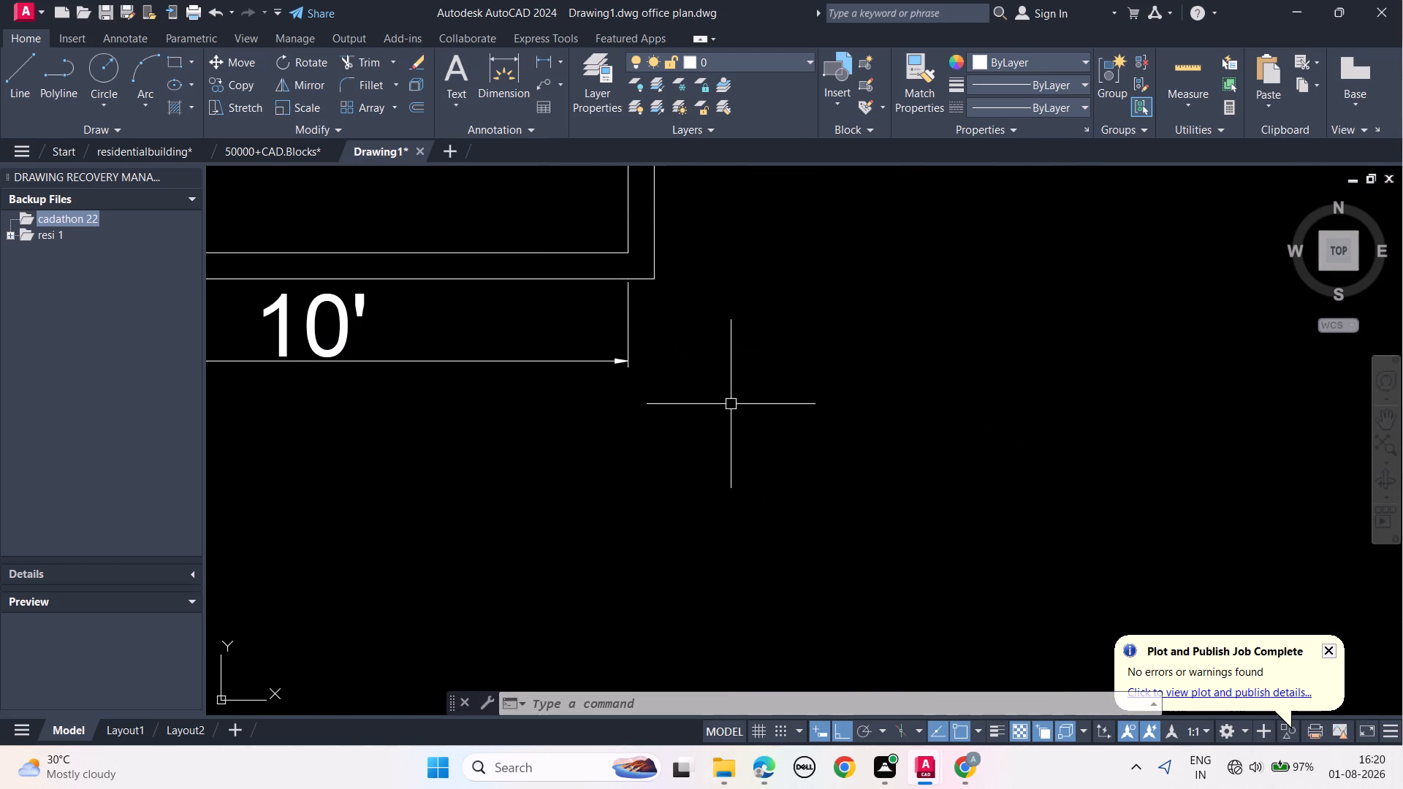
{"action": "scroll", "coordinate": [752, 430], "scroll_direction": "down", "scroll_amount": 2}
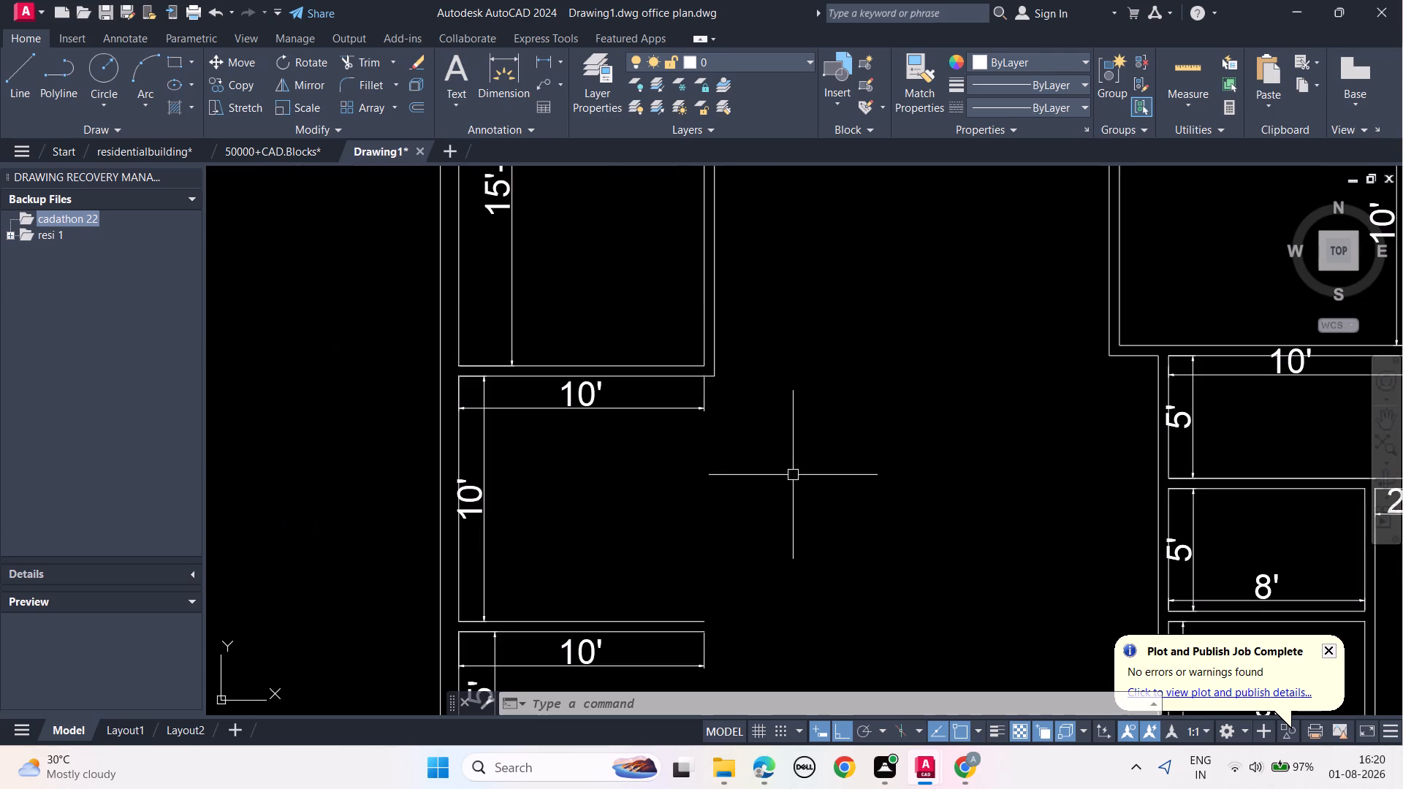
{"action": "middle_click_drag", "start_coordinate": [793, 476], "coordinate": [799, 674]}
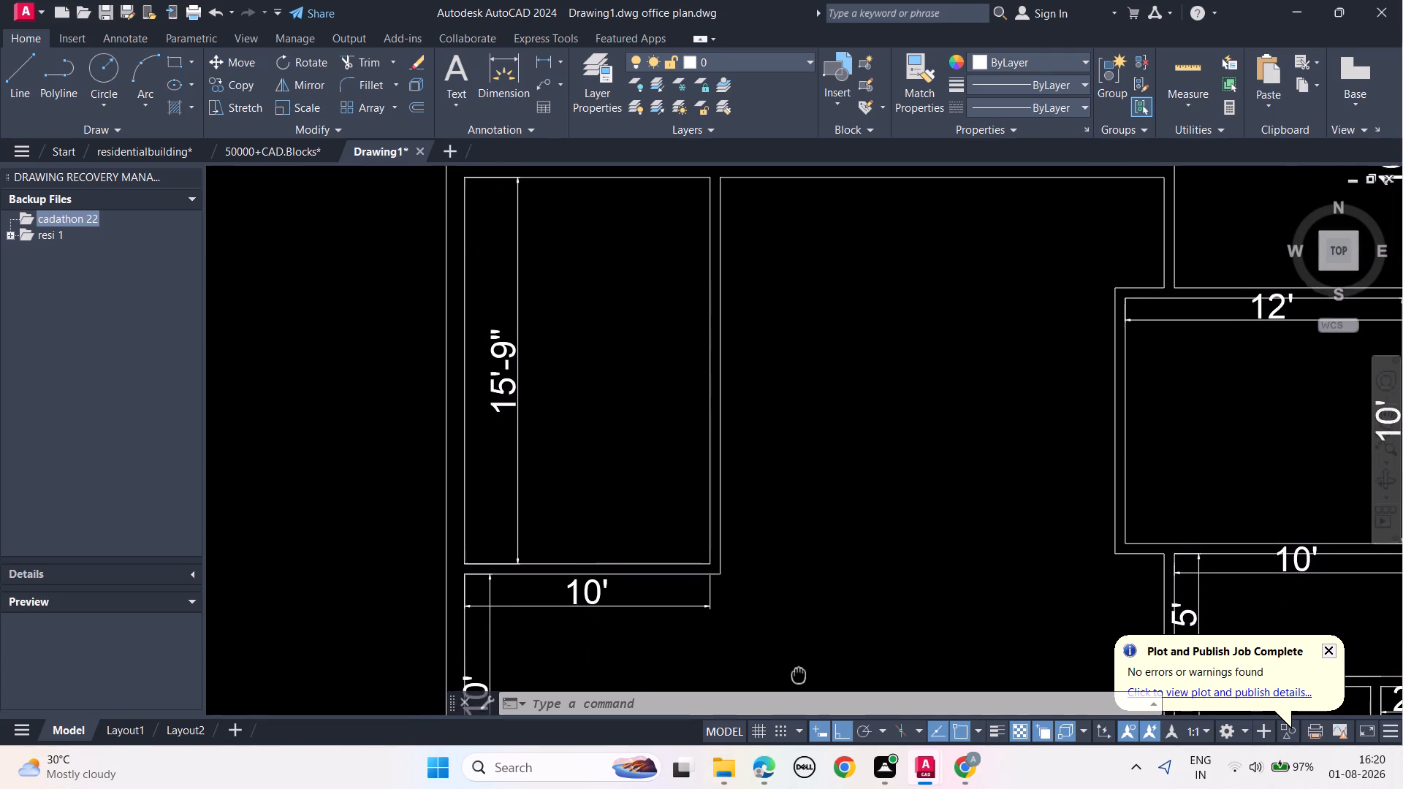
{"action": "middle_click_drag", "start_coordinate": [799, 674], "coordinate": [799, 676]}
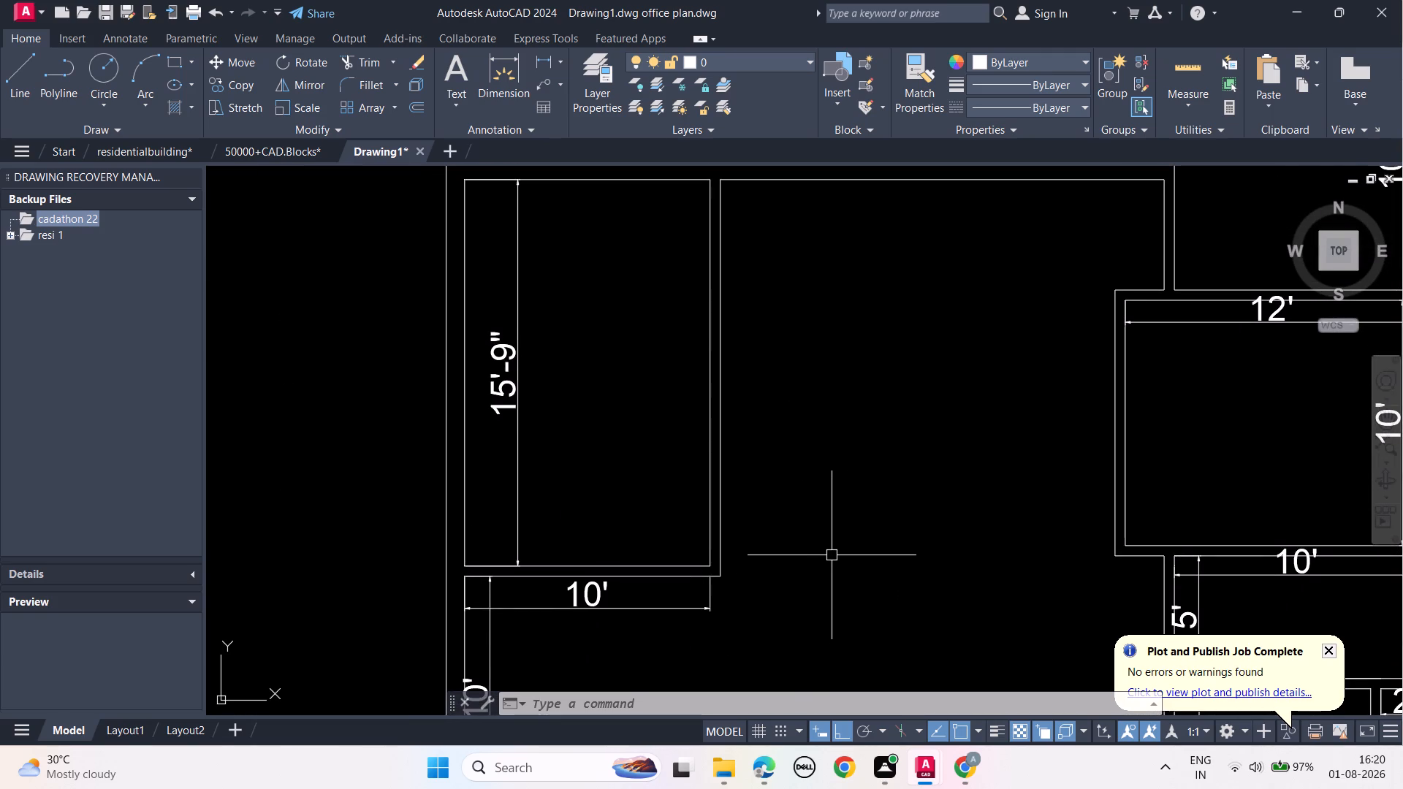
{"action": "scroll", "coordinate": [831, 538], "scroll_direction": "down", "scroll_amount": 2}
{"action": "middle_click_drag", "start_coordinate": [848, 491], "coordinate": [853, 272]}
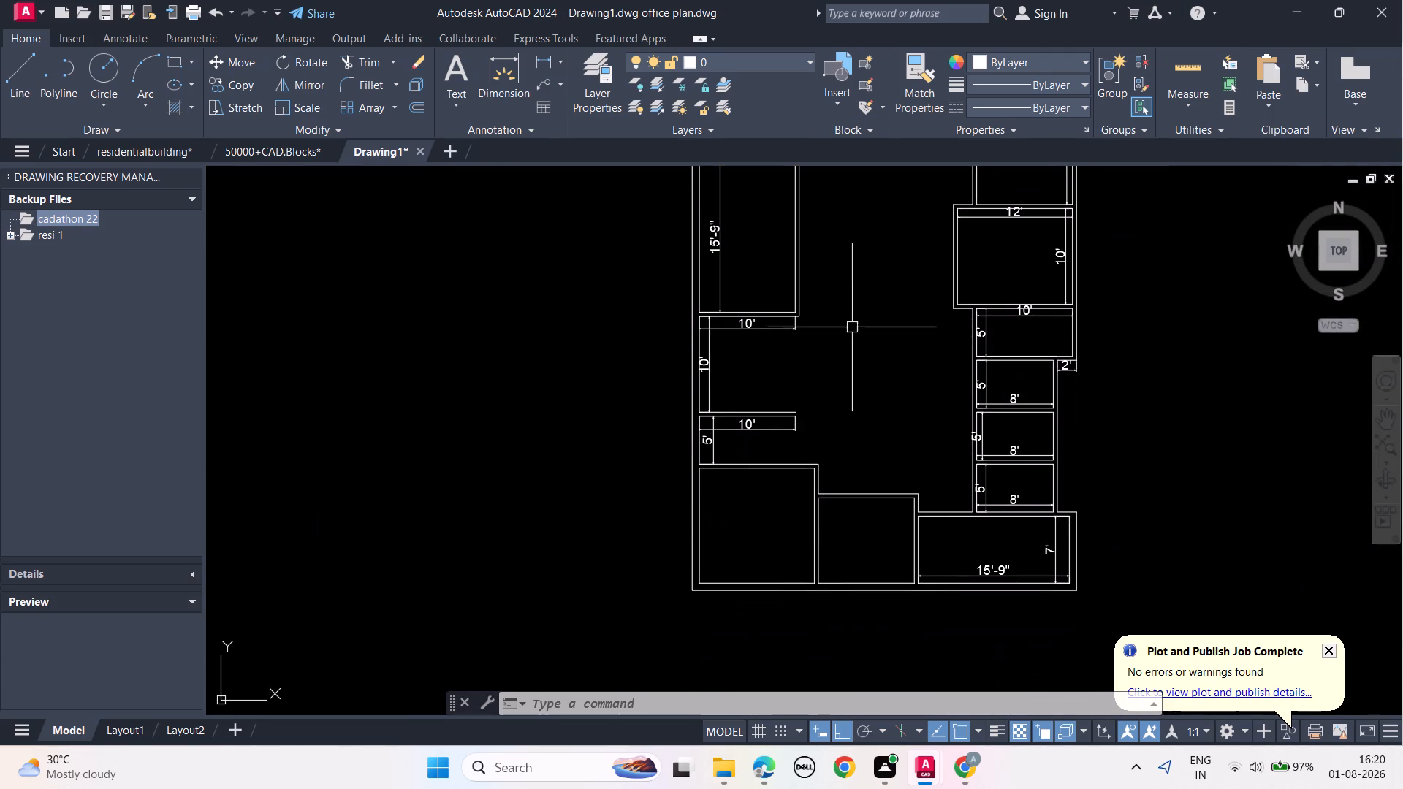
Dimension the bottom-left room's inner width along its top wall and its inner height along its right wall.
{"action": "scroll", "coordinate": [857, 449], "scroll_direction": "up", "scroll_amount": 2}
{"action": "middle_click_drag", "start_coordinate": [852, 472], "coordinate": [856, 294]}
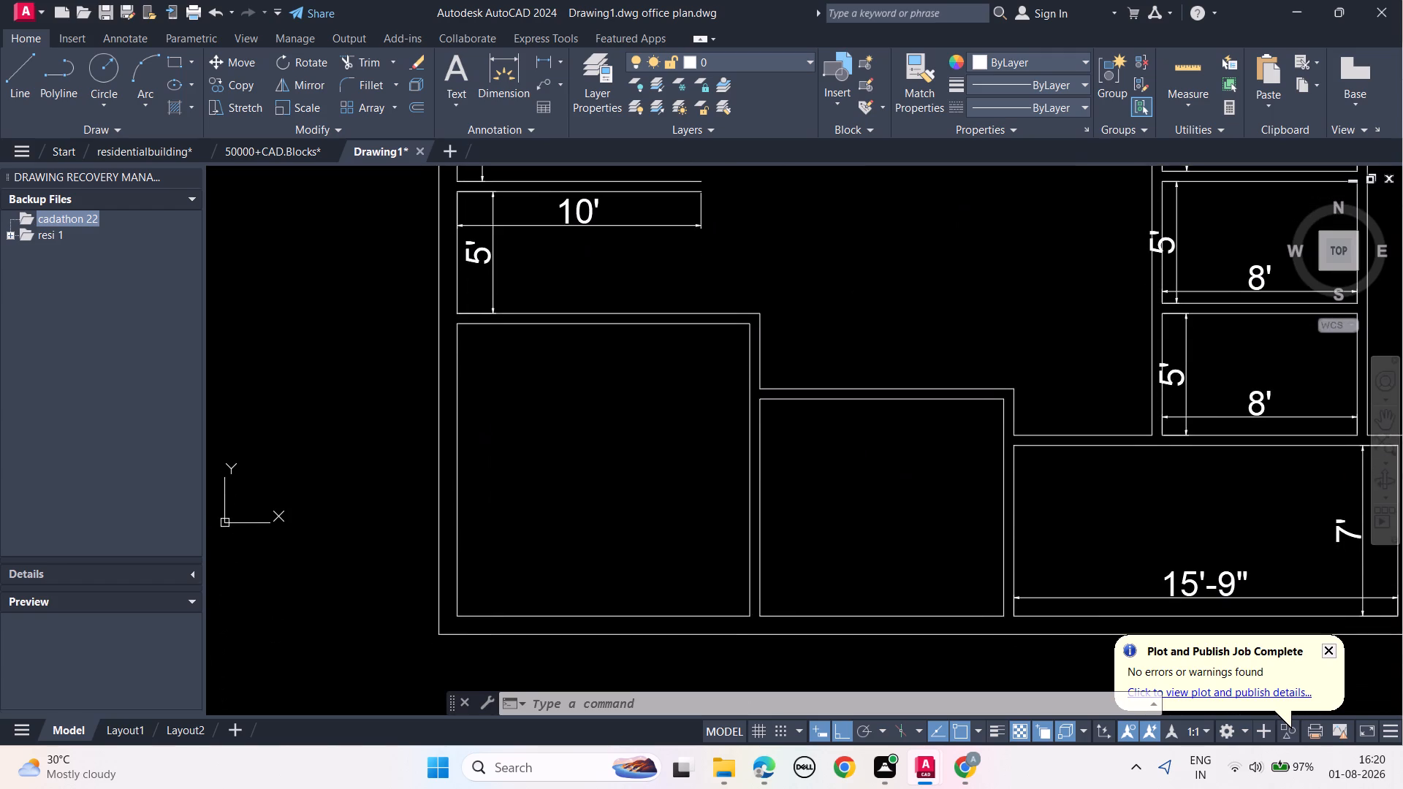
{"action": "left_click", "coordinate": [504, 72]}
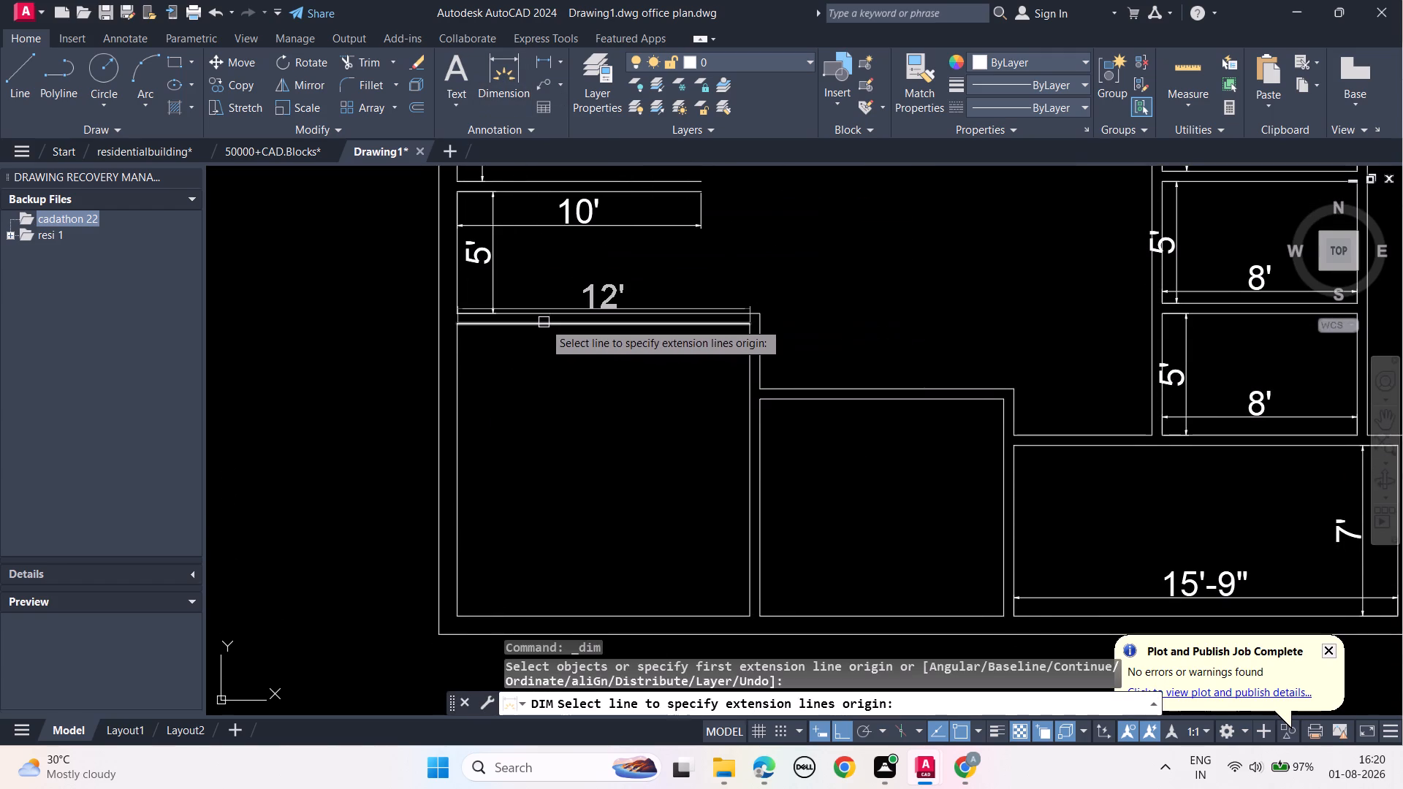
{"action": "left_click", "coordinate": [544, 322]}
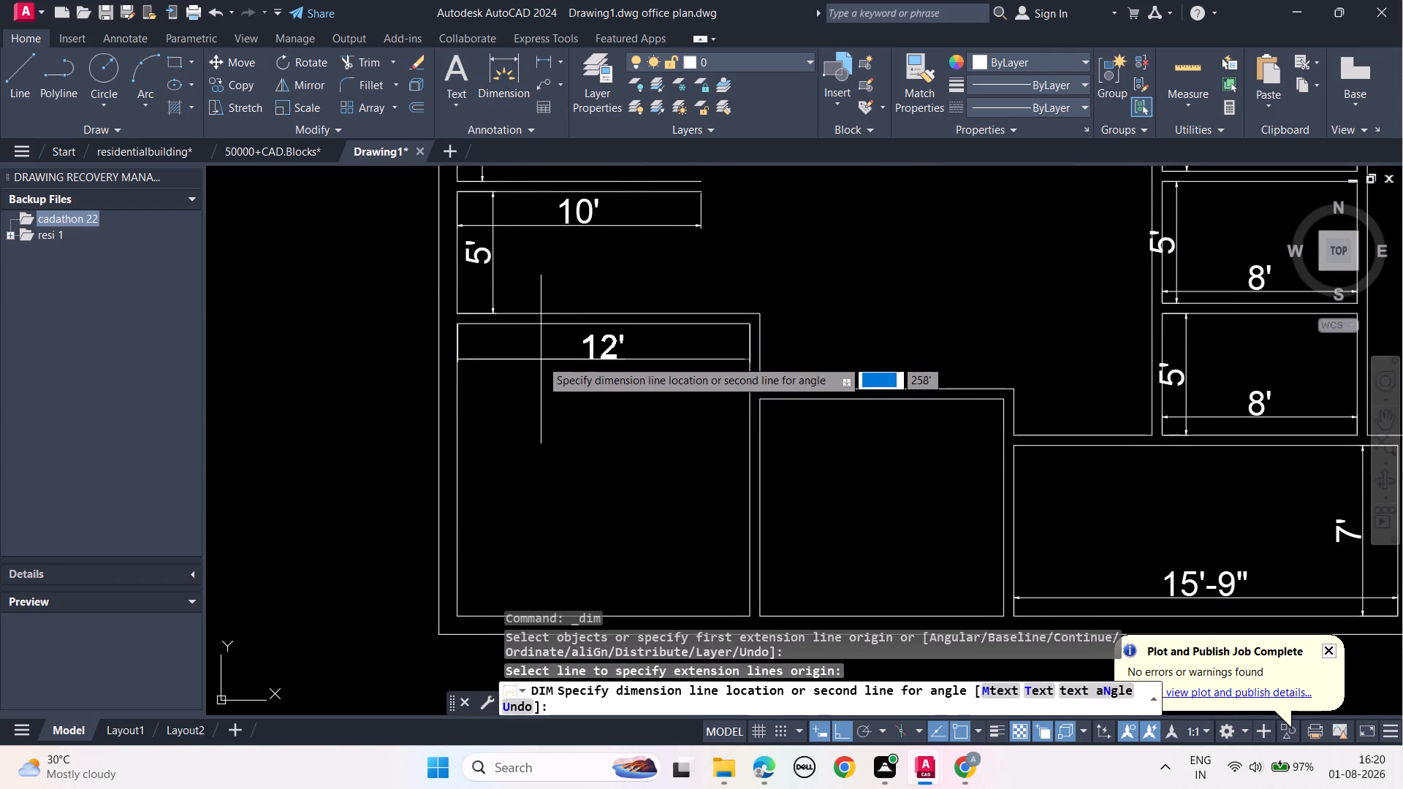
{"action": "left_click", "coordinate": [541, 359]}
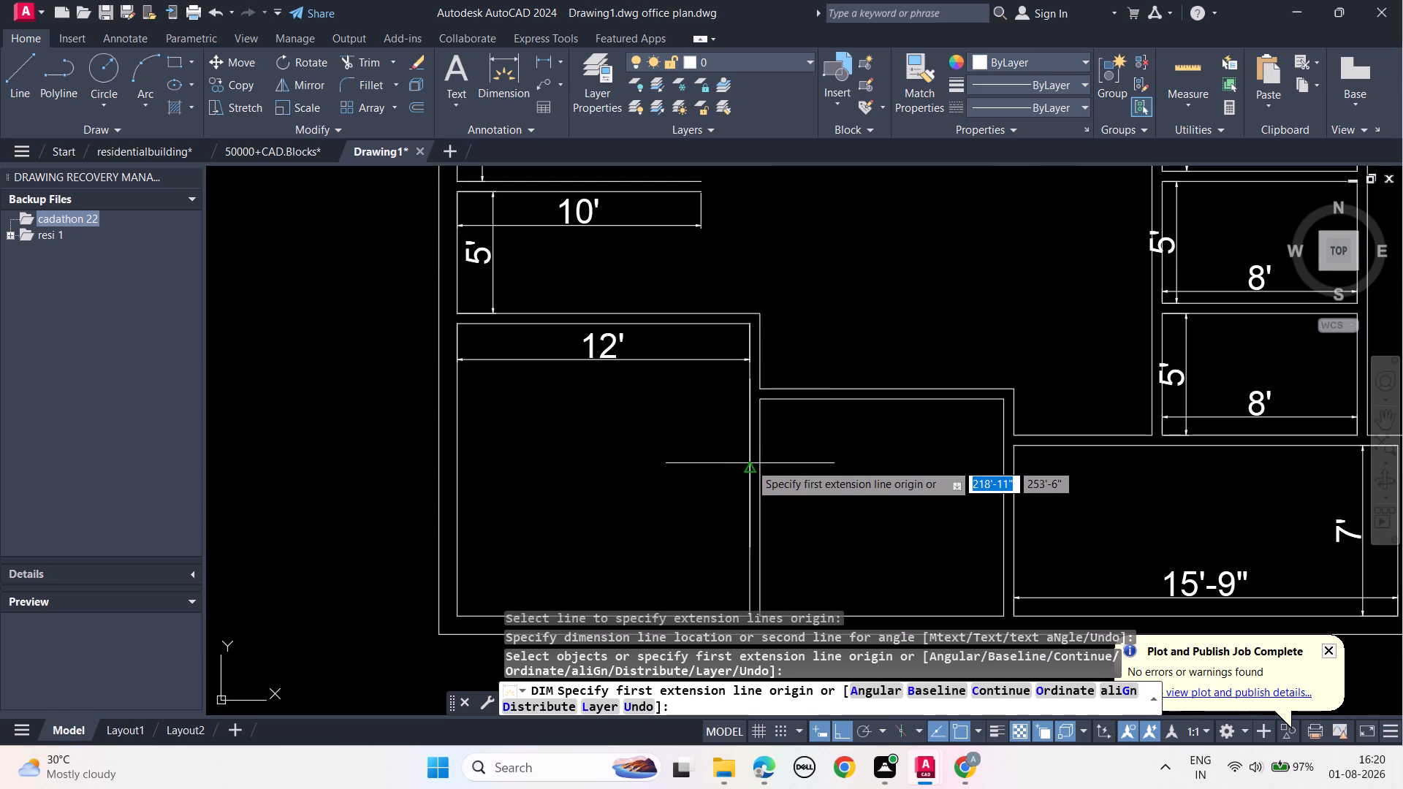
{"action": "left_click", "coordinate": [745, 403]}
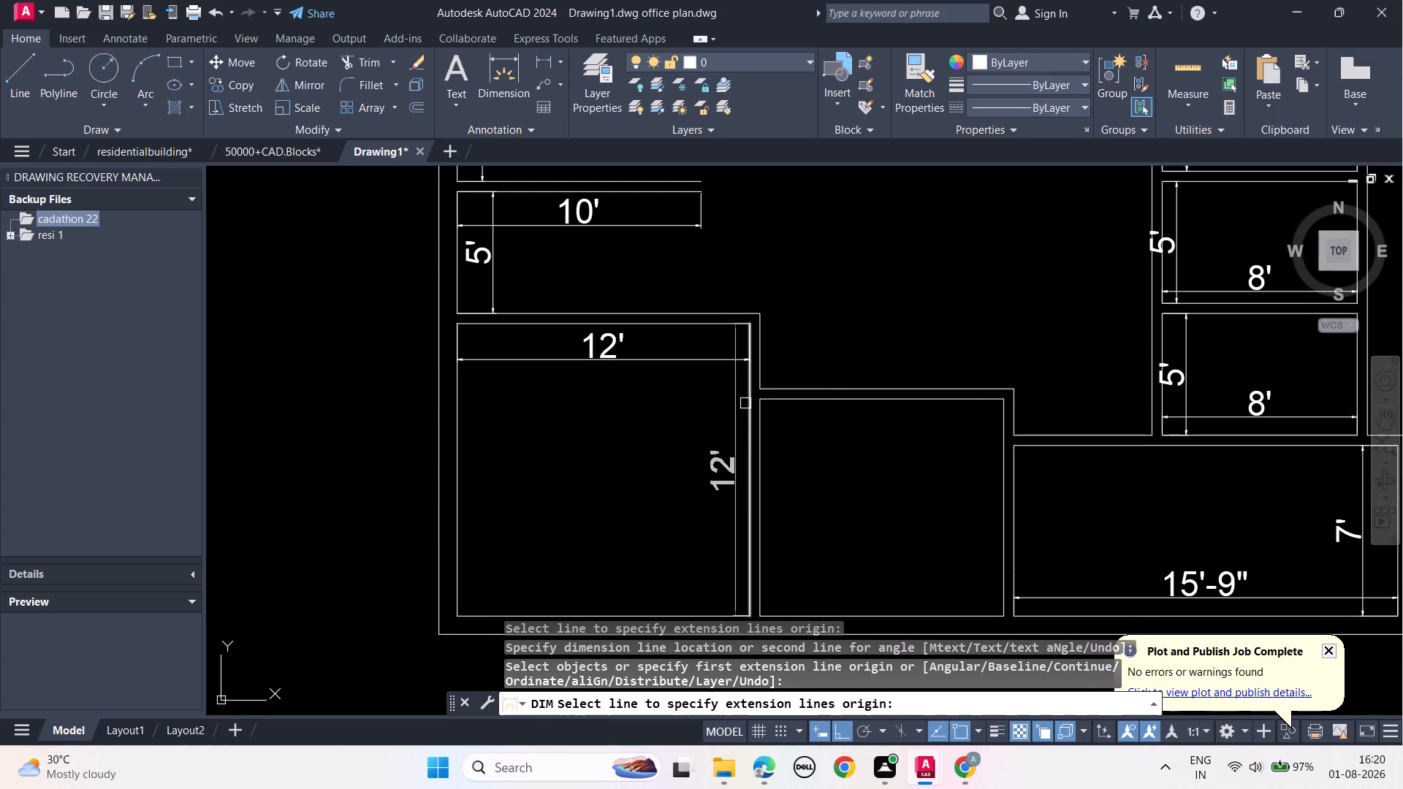
{"action": "left_click", "coordinate": [729, 407]}
{"action": "key", "text": "Escape"}
{"action": "key", "text": "Escape"}
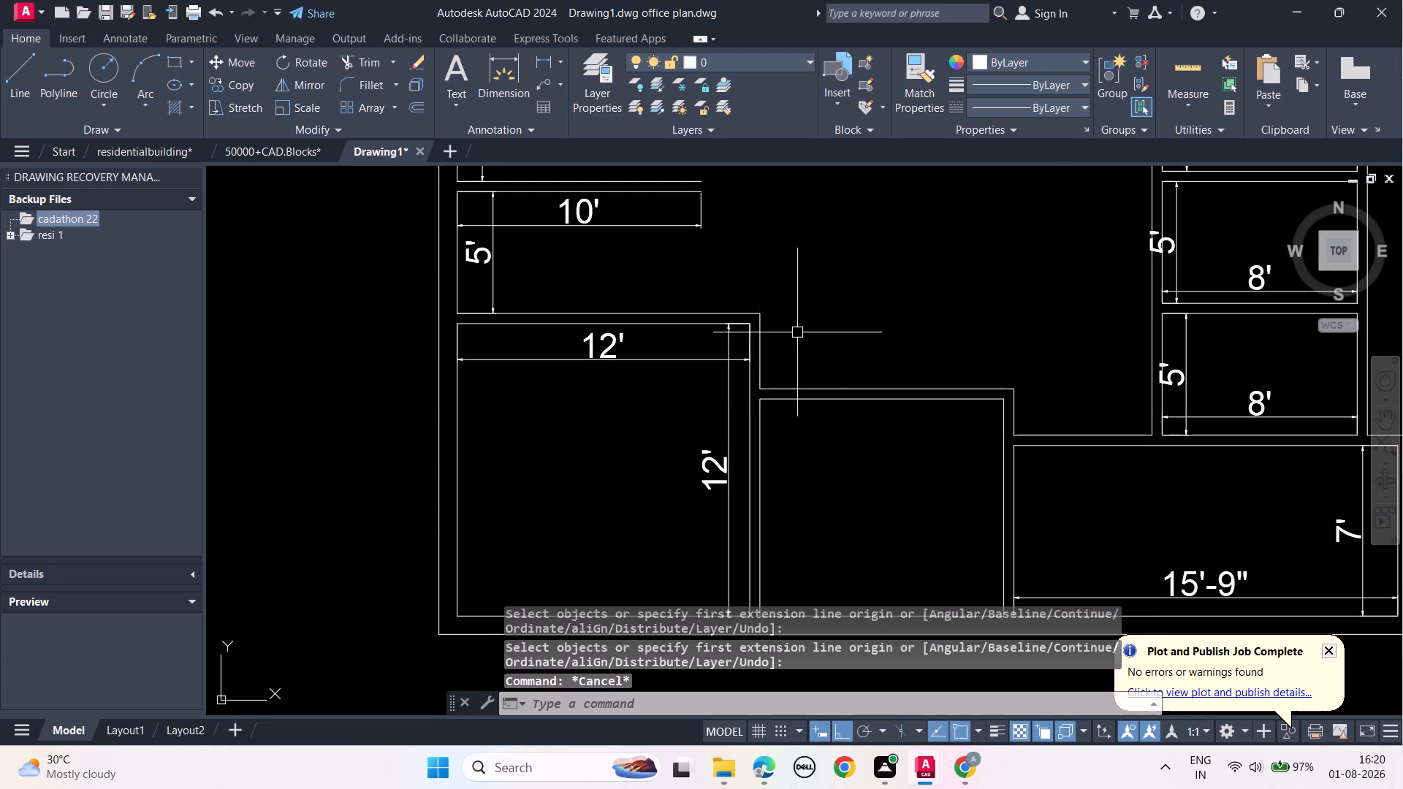
{"action": "key", "text": "Escape"}
{"action": "key", "text": "Escape"}
{"action": "key", "text": "Escape"}
{"action": "key", "text": "Escape"}
Draw a vertical line from the right end of the 5' deep left room's upper wall down past the bottom-left room's top wall.
{"action": "middle_click_drag", "start_coordinate": [814, 364], "coordinate": [813, 449]}
{"action": "middle_click_drag", "start_coordinate": [790, 387], "coordinate": [807, 455]}
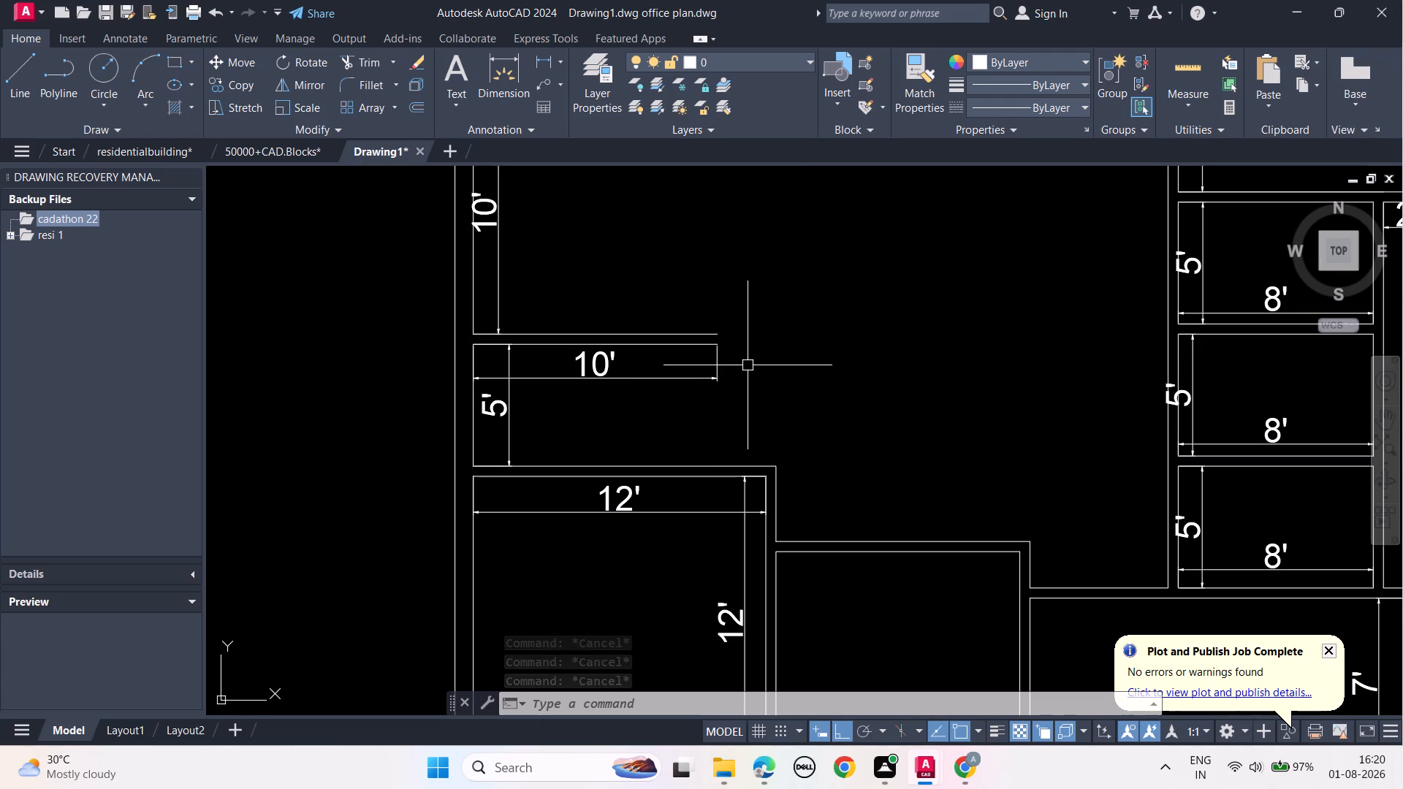
{"action": "type", "text": "L"}
{"action": "key", "text": "space"}
{"action": "left_click", "coordinate": [720, 337]}
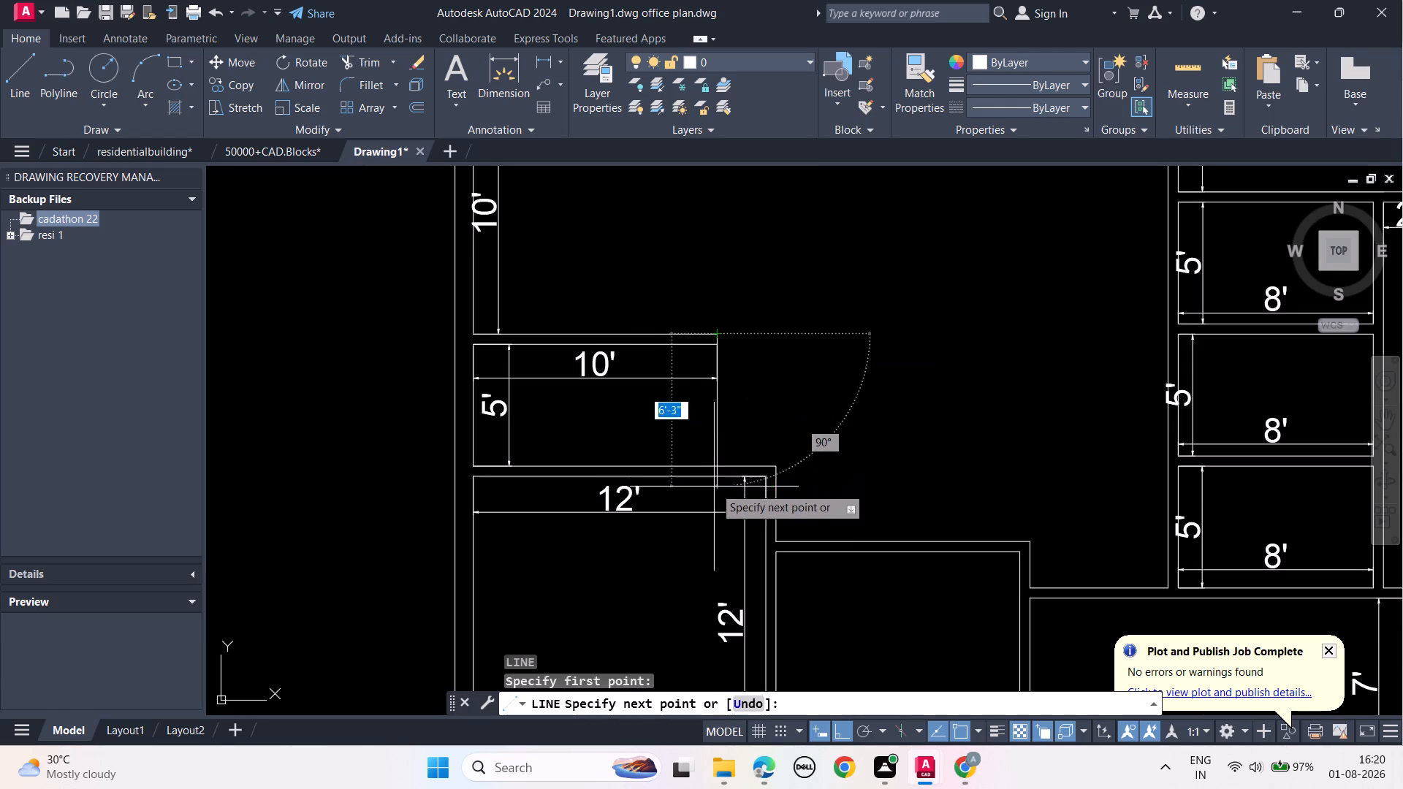
{"action": "left_click", "coordinate": [699, 554]}
{"action": "key", "text": "Escape"}
{"action": "key", "text": "Escape"}
{"action": "key", "text": "Escape"}
{"action": "key", "text": "Escape"}
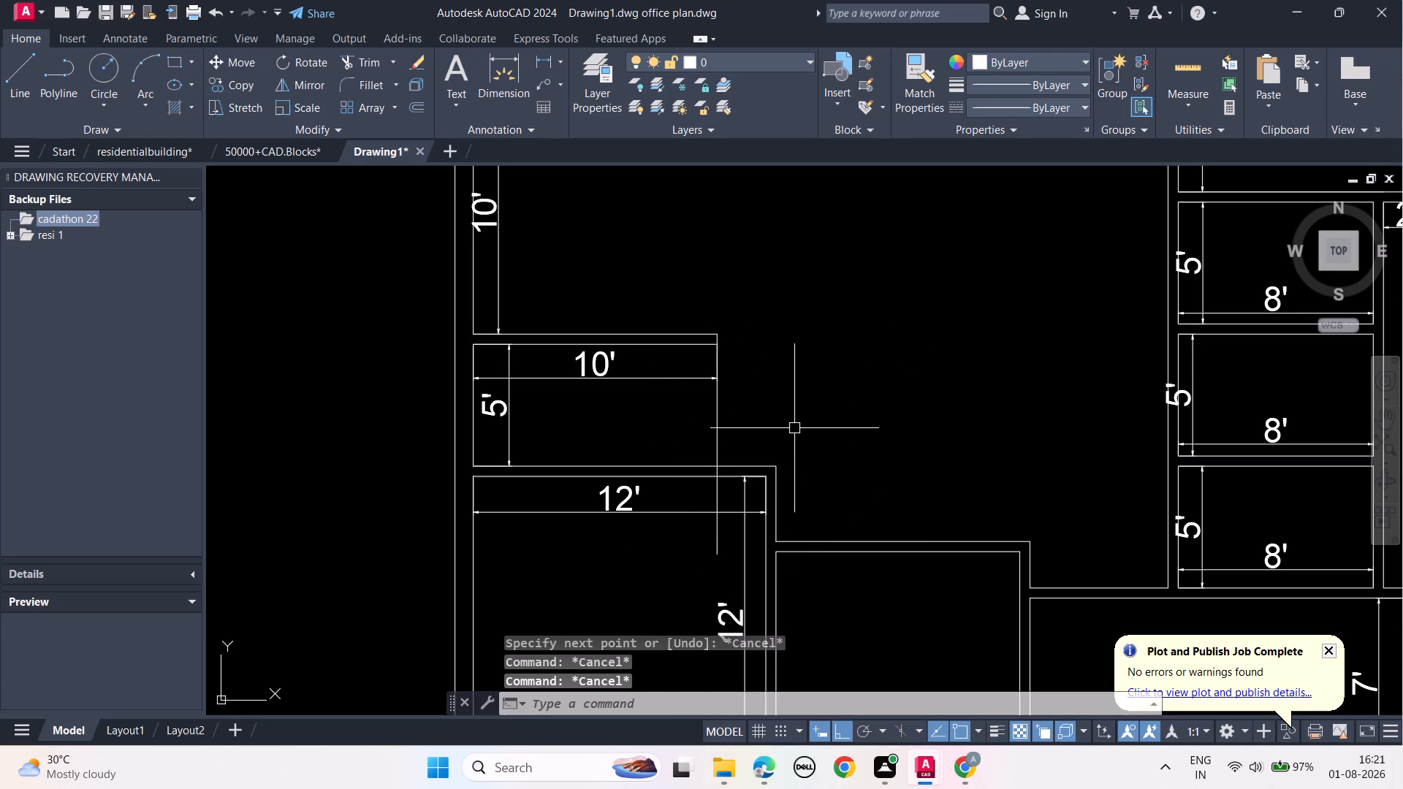
{"action": "key", "text": "Escape"}
Trim the new vertical line back to the outer top wall line of the bottom-left room.
{"action": "type", "text": "TR"}
{"action": "key", "text": "space"}
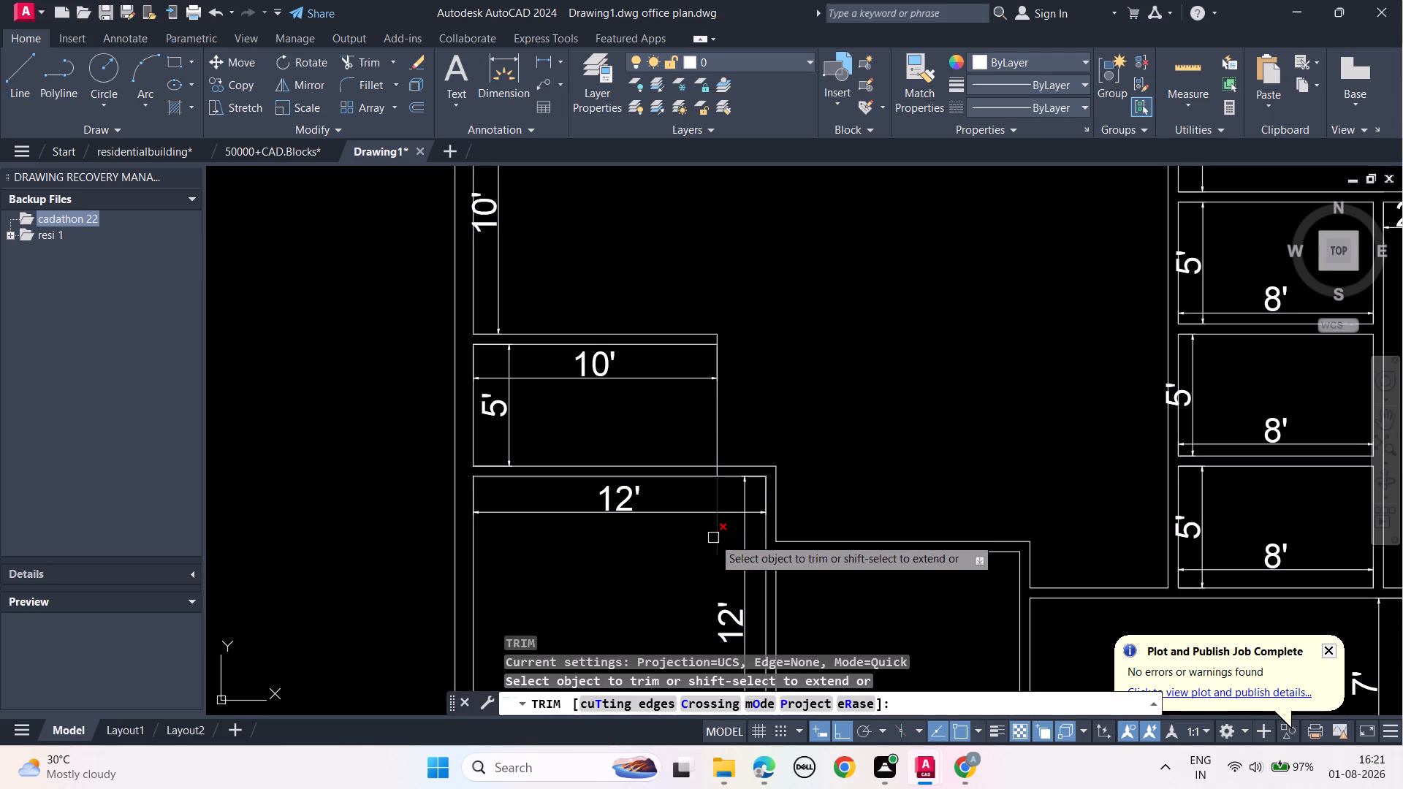
{"action": "left_click", "coordinate": [713, 538]}
{"action": "scroll", "coordinate": [729, 456], "scroll_direction": "up", "scroll_amount": 3}
{"action": "left_click", "coordinate": [675, 525]}
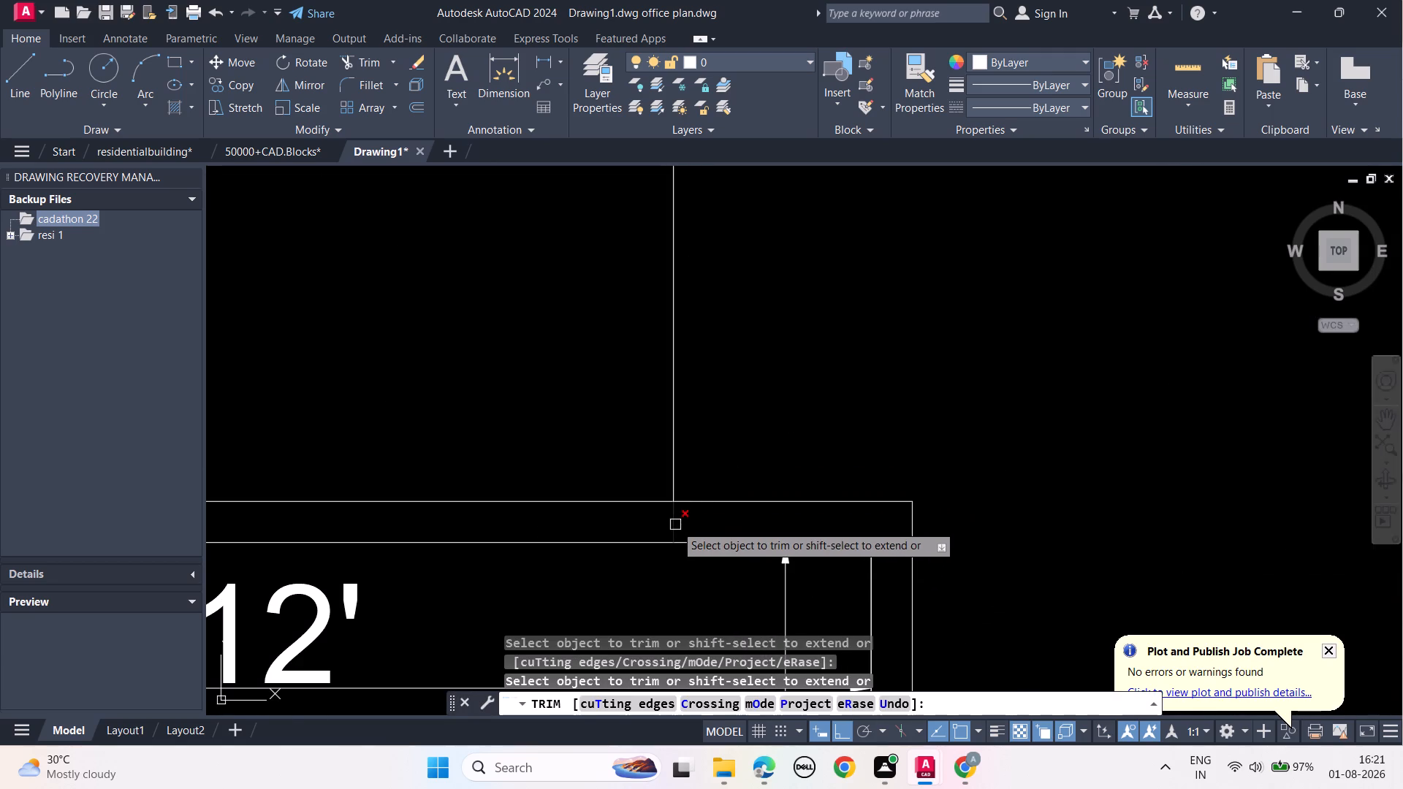
{"action": "key", "text": "Escape"}
{"action": "key", "text": "Escape"}
{"action": "key", "text": "Escape"}
{"action": "key", "text": "Escape"}
Offset the 5' deep left room's new right wall line 5" outward to the right.
{"action": "scroll", "coordinate": [755, 381], "scroll_direction": "down", "scroll_amount": 2}
{"action": "middle_click_drag", "start_coordinate": [802, 332], "coordinate": [796, 409]}
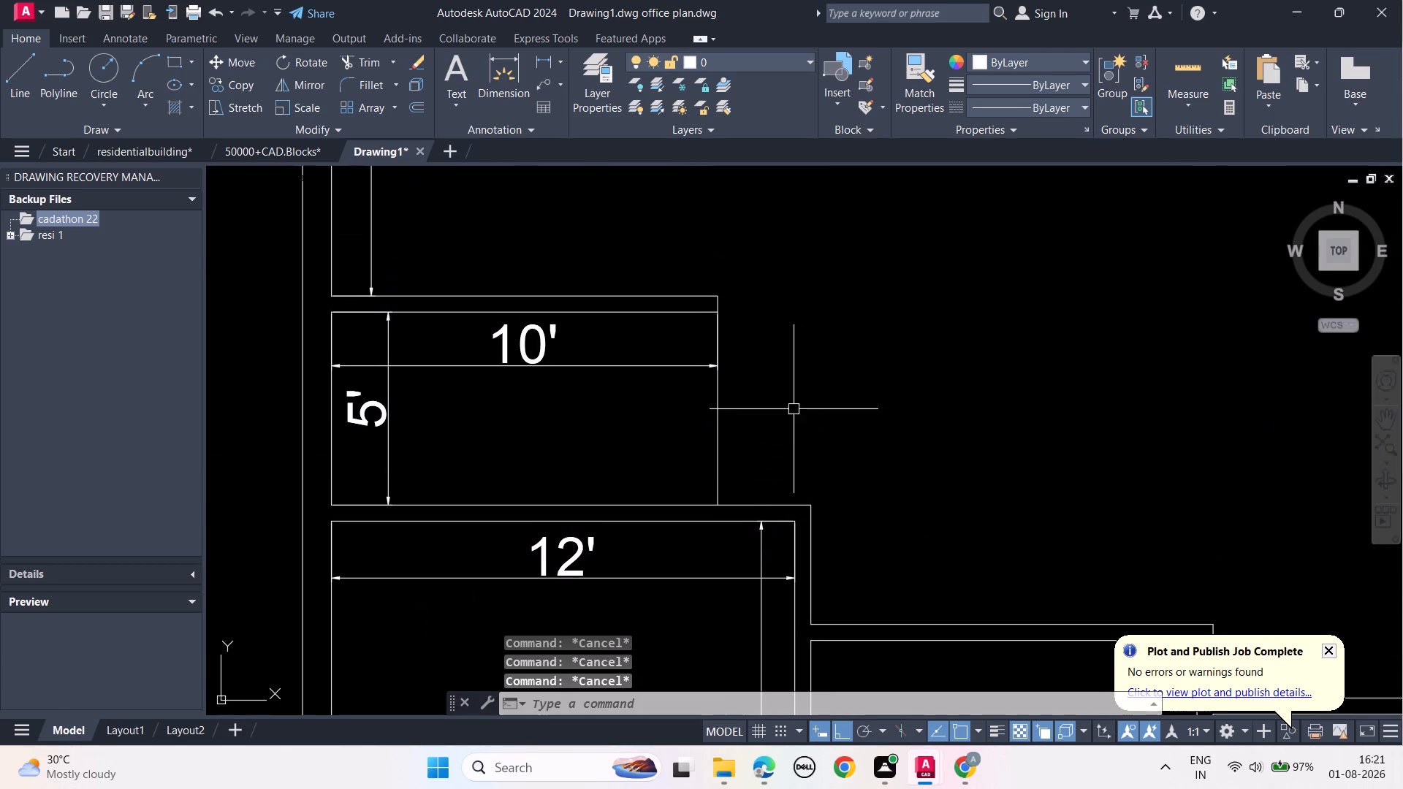
{"action": "left_click", "coordinate": [718, 416]}
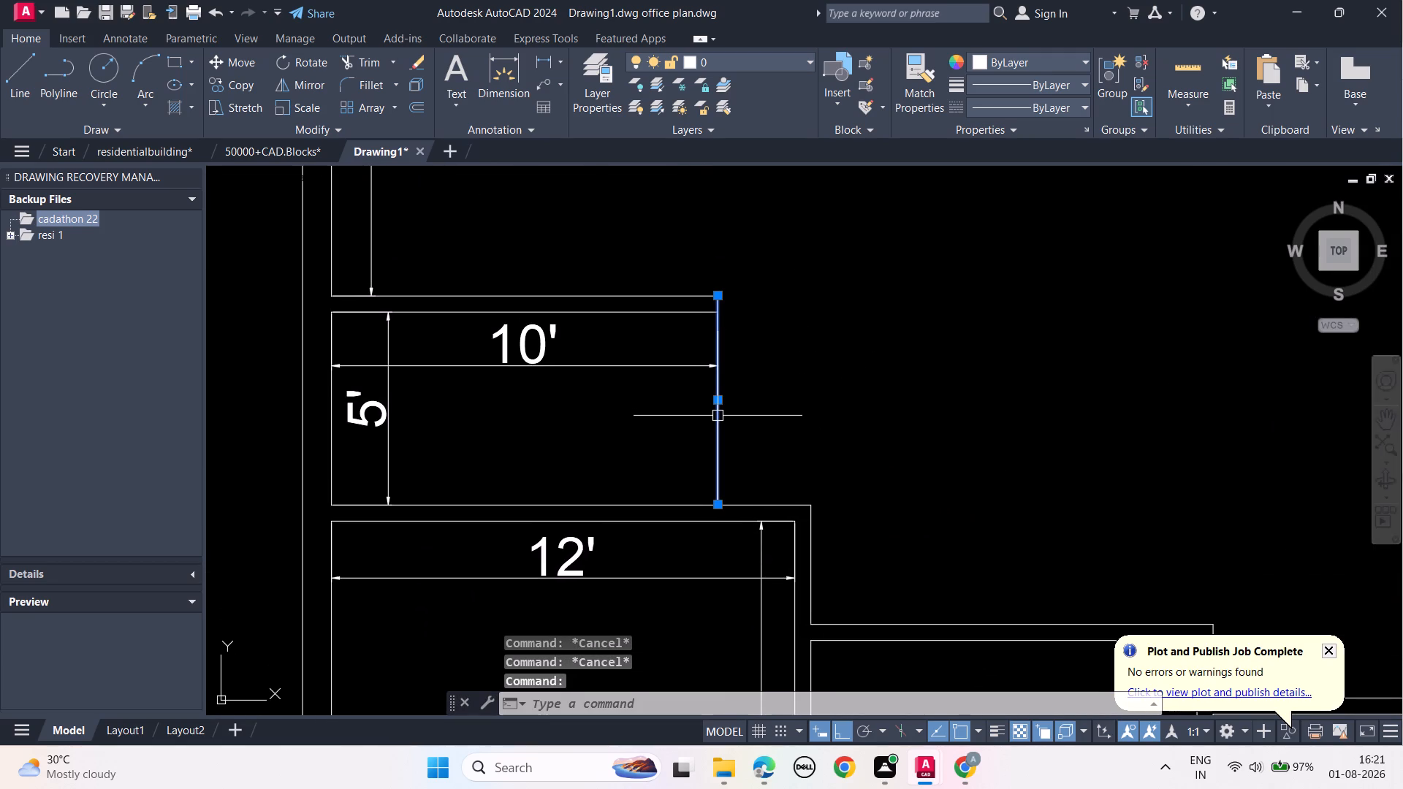
{"action": "type", "text": "OFF 5\""}
{"action": "key", "text": "Return"}
{"action": "left_click", "coordinate": [832, 394]}
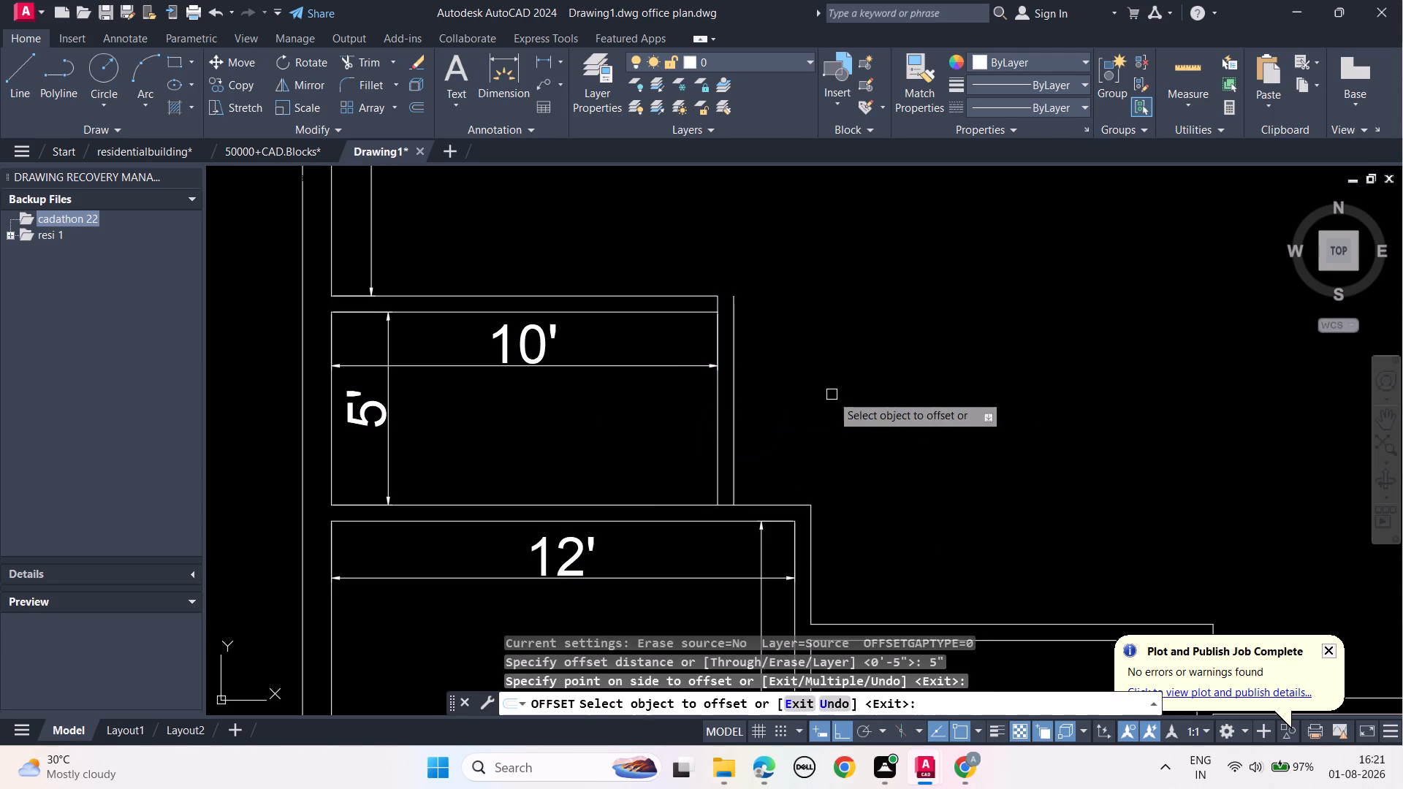
{"action": "key", "text": "Escape"}
{"action": "key", "text": "Escape"}
{"action": "key", "text": "Escape"}
{"action": "key", "text": "Escape"}
Stretch the right end of the 5' deep left room's upper wall line to the offset outer wall line.
{"action": "scroll", "coordinate": [794, 319], "scroll_direction": "up", "scroll_amount": 3}
{"action": "middle_click_drag", "start_coordinate": [786, 326], "coordinate": [883, 370]}
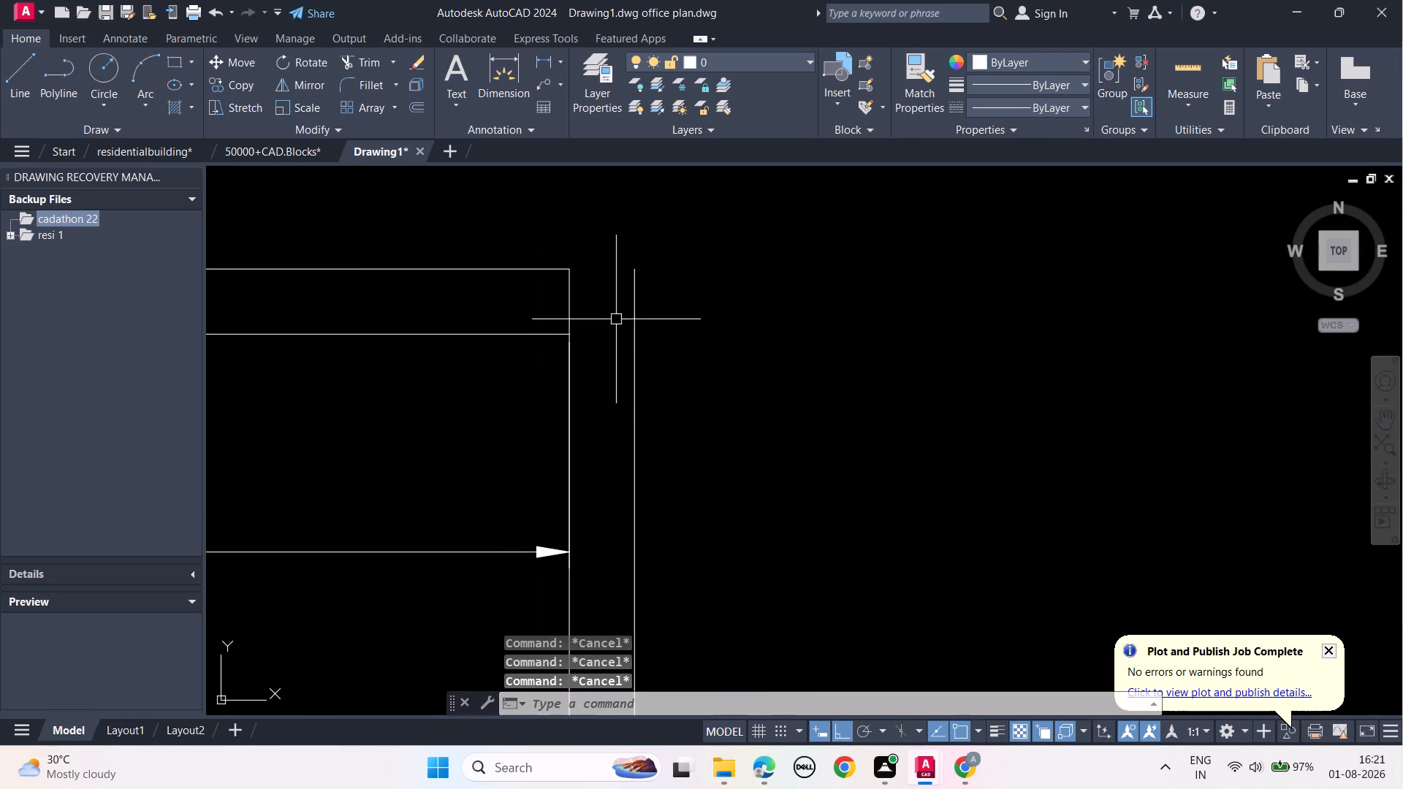
{"action": "left_click", "coordinate": [550, 269]}
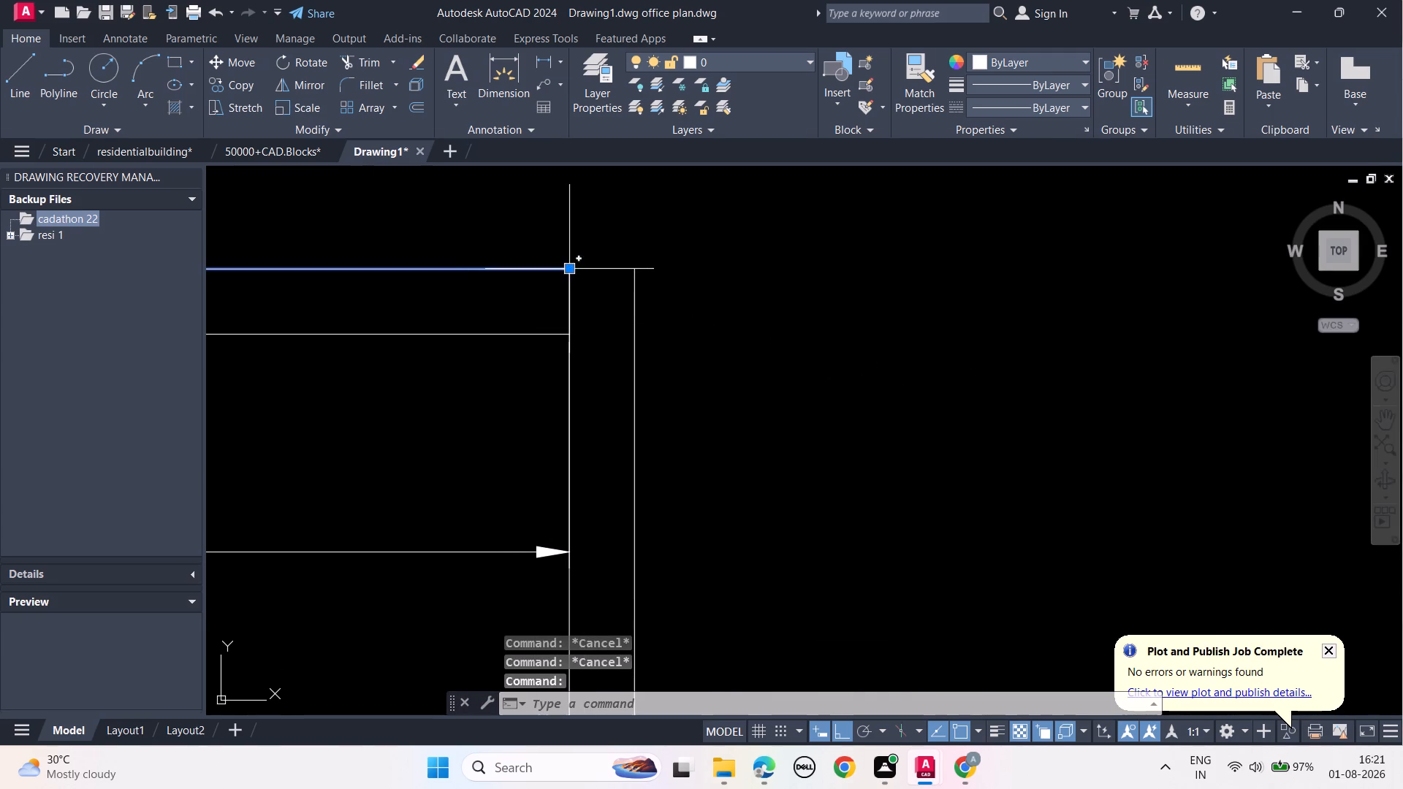
{"action": "left_click_drag", "start_coordinate": [566, 270], "coordinate": [575, 270]}
{"action": "left_click", "coordinate": [630, 269]}
{"action": "key", "text": "Escape"}
{"action": "key", "text": "Escape"}
{"action": "key", "text": "Escape"}
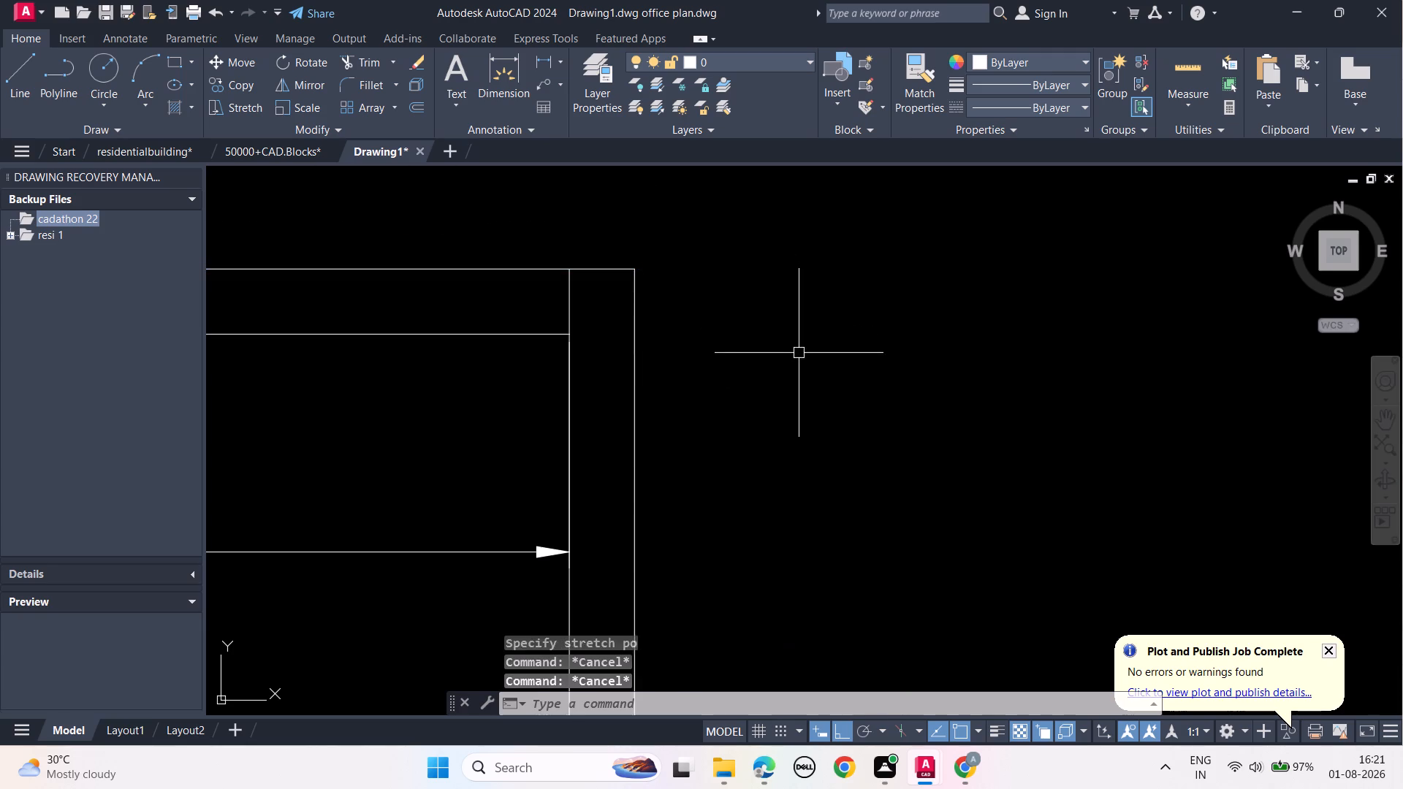
{"action": "key", "text": "Escape"}
Trim the inner right wall line's segment between the two top wall lines of the 5' deep left room.
{"action": "type", "text": "TR"}
{"action": "key", "text": "space"}
{"action": "left_click", "coordinate": [572, 297]}
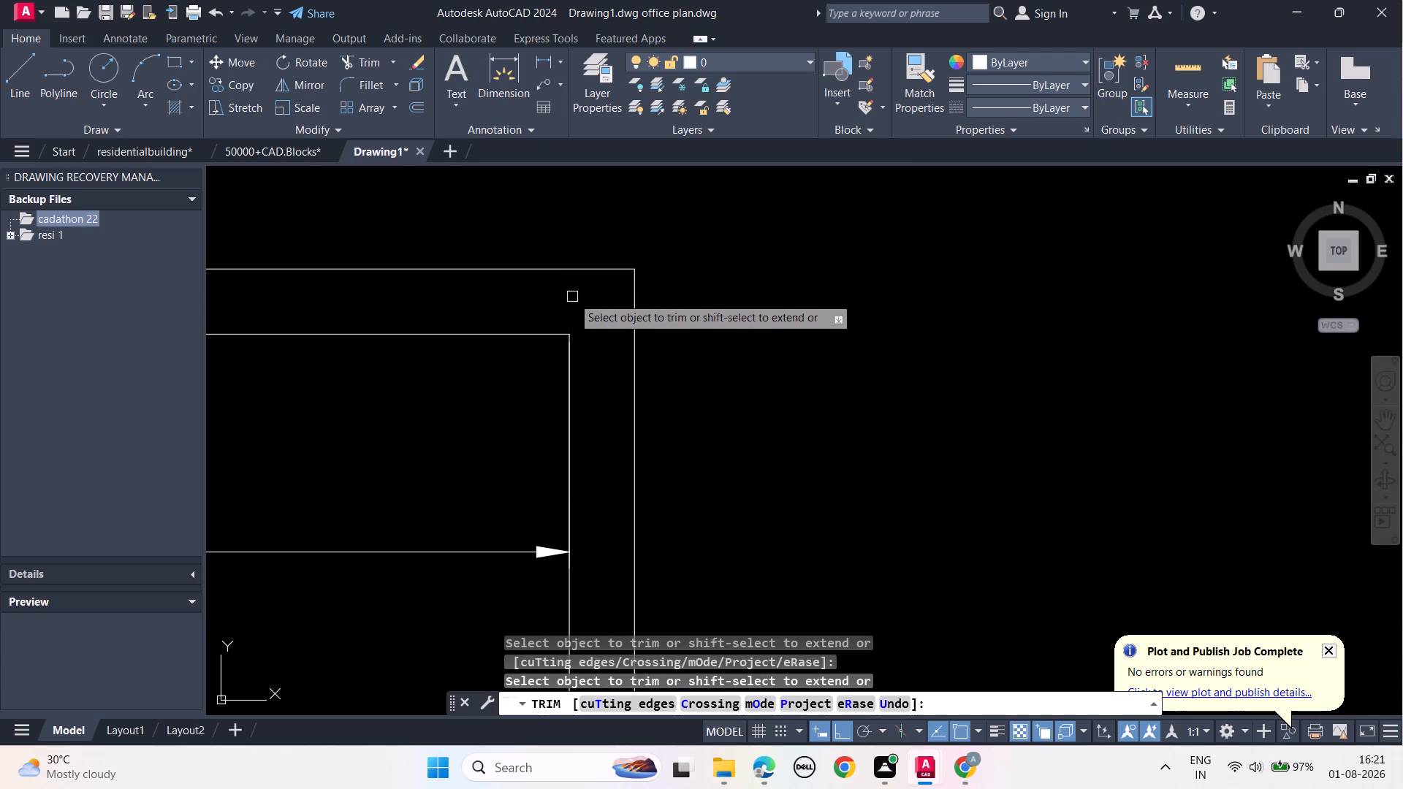
{"action": "key", "text": "Escape"}
{"action": "key", "text": "Escape"}
{"action": "key", "text": "Escape"}
{"action": "key", "text": "Escape"}
Stretch the top of the 5' deep left room's outer right wall line up to the 15'-9" room's bottom outer corner.
{"action": "scroll", "coordinate": [575, 308], "scroll_direction": "down", "scroll_amount": 3}
{"action": "middle_click_drag", "start_coordinate": [702, 365], "coordinate": [843, 380]}
{"action": "key", "text": "Escape"}
{"action": "key", "text": "Escape"}
{"action": "key", "text": "Escape"}
{"action": "scroll", "coordinate": [843, 382], "scroll_direction": "down", "scroll_amount": 1}
{"action": "middle_click_drag", "start_coordinate": [867, 360], "coordinate": [847, 521]}
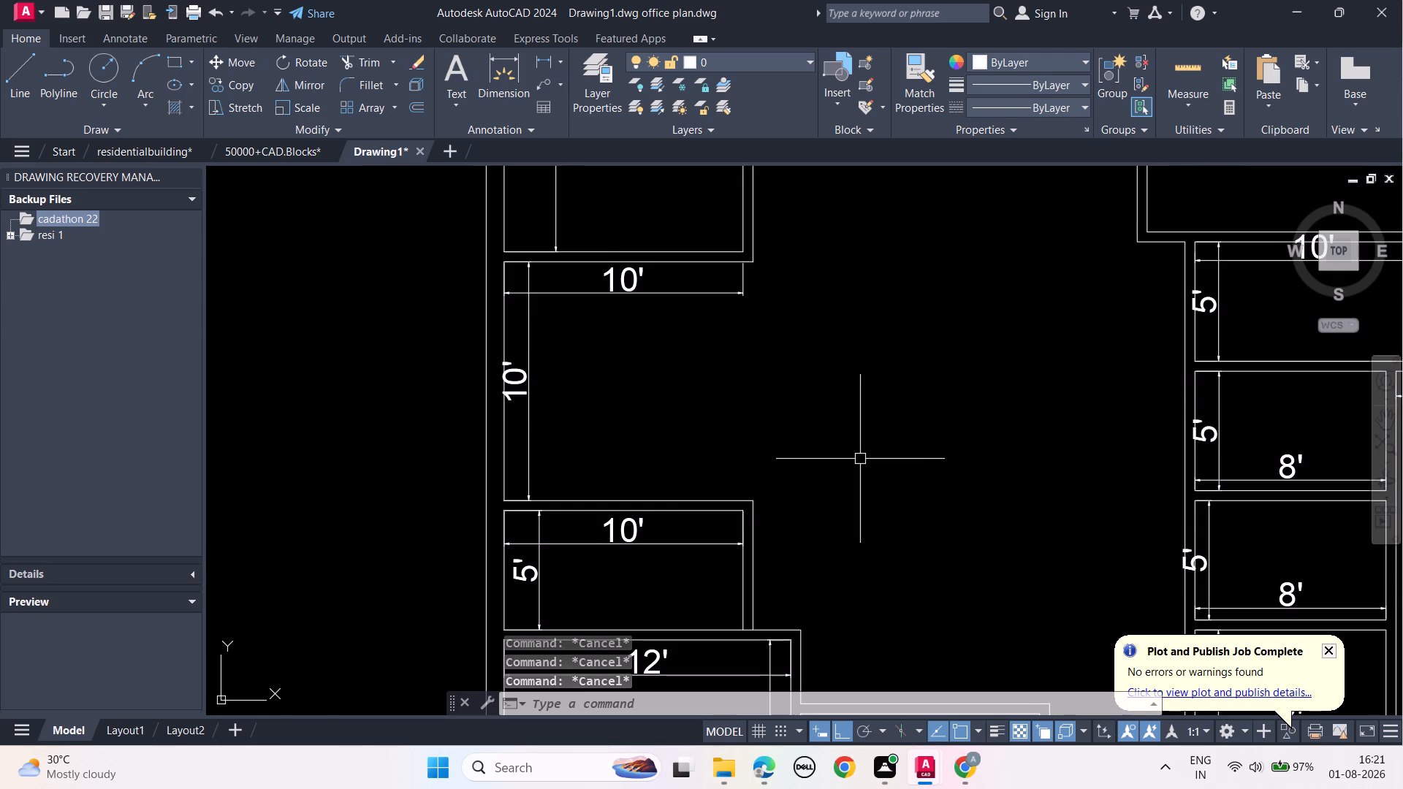
{"action": "left_click", "coordinate": [753, 524]}
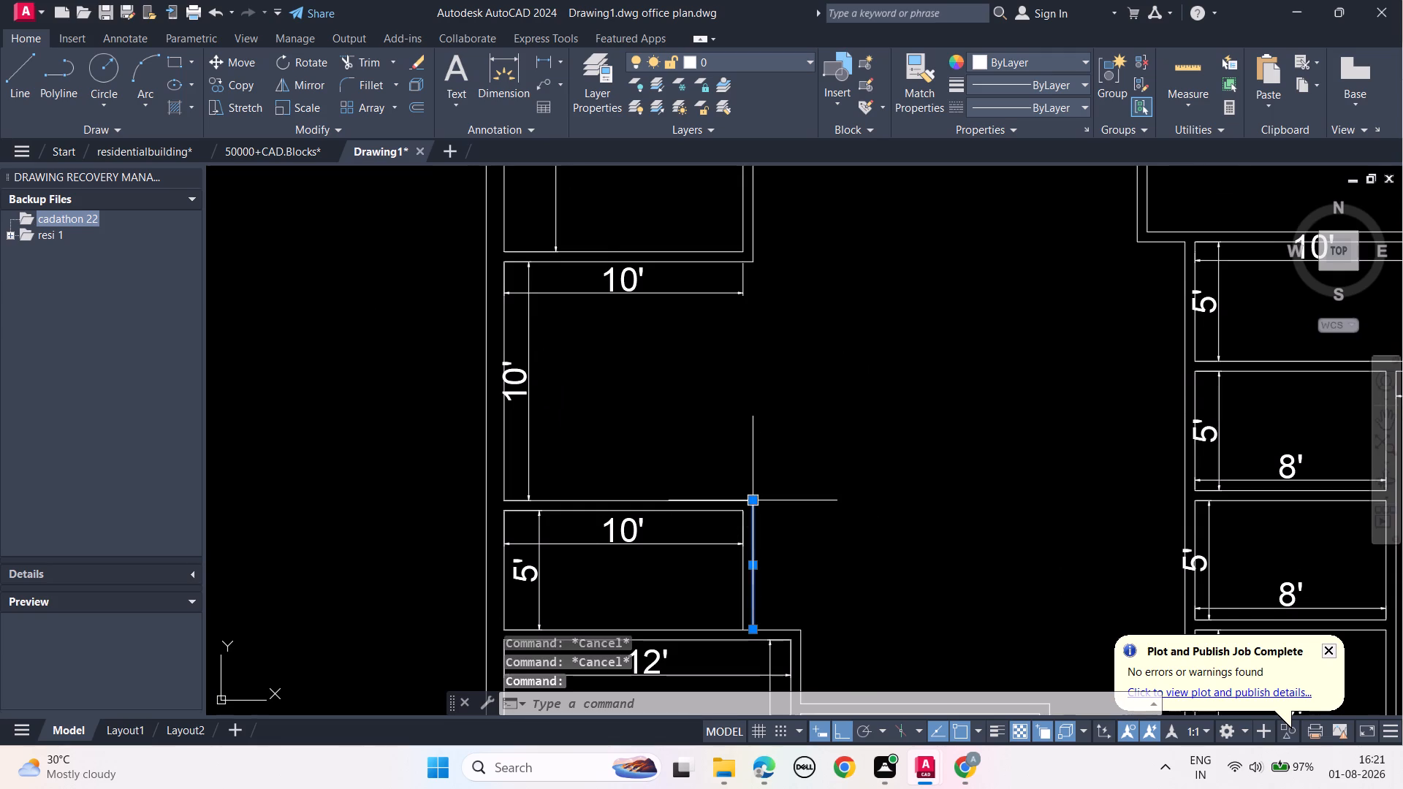
{"action": "left_click", "coordinate": [756, 500]}
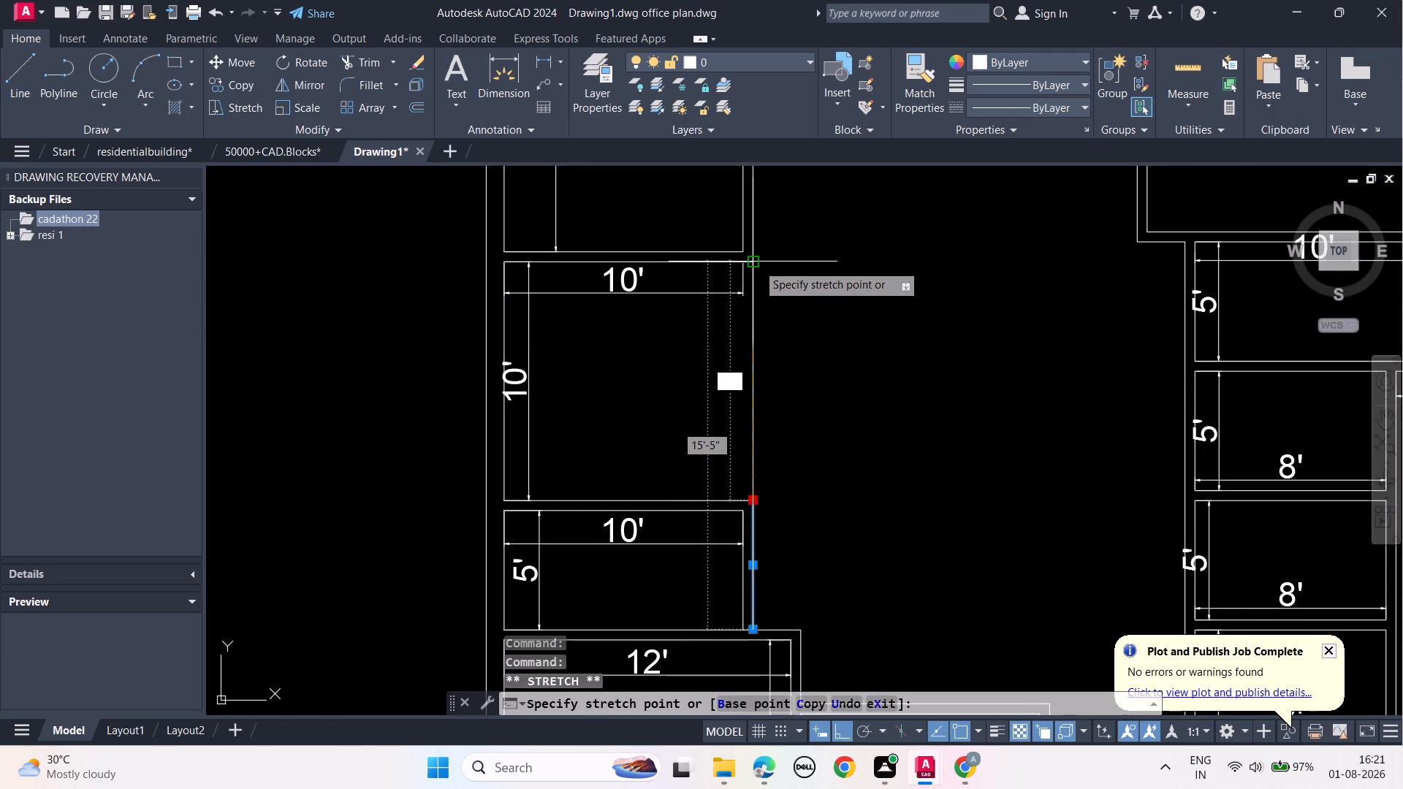
{"action": "left_click", "coordinate": [757, 262]}
{"action": "key", "text": "Escape"}
{"action": "key", "text": "Escape"}
{"action": "key", "text": "Escape"}
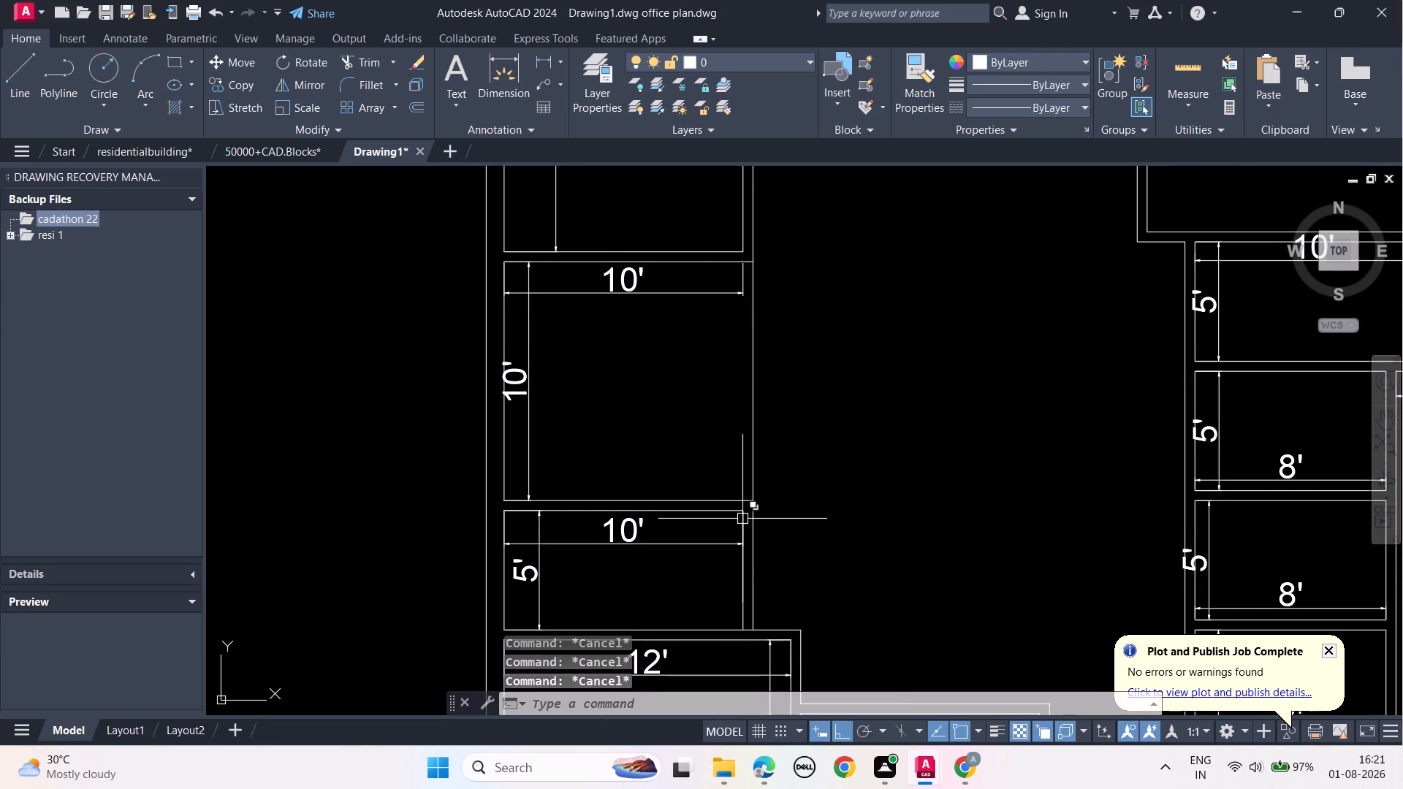
Stretch the top of the inner right wall line up to the 15'-9" room's inner bottom-right corner.
{"action": "left_click", "coordinate": [742, 519]}
{"action": "left_click", "coordinate": [742, 507]}
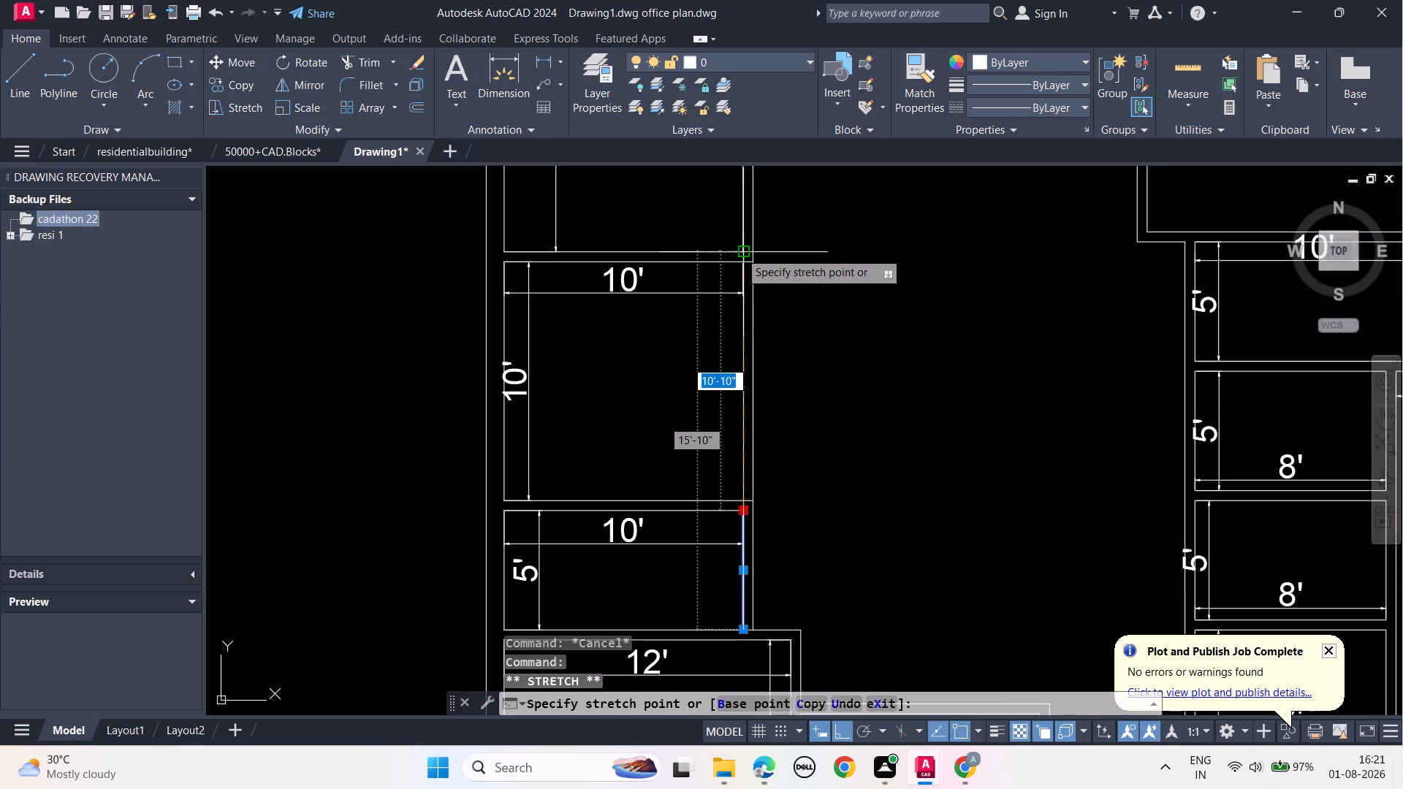
{"action": "left_click", "coordinate": [739, 251]}
{"action": "key", "text": "Escape"}
{"action": "key", "text": "Escape"}
{"action": "key", "text": "Escape"}
{"action": "key", "text": "Escape"}
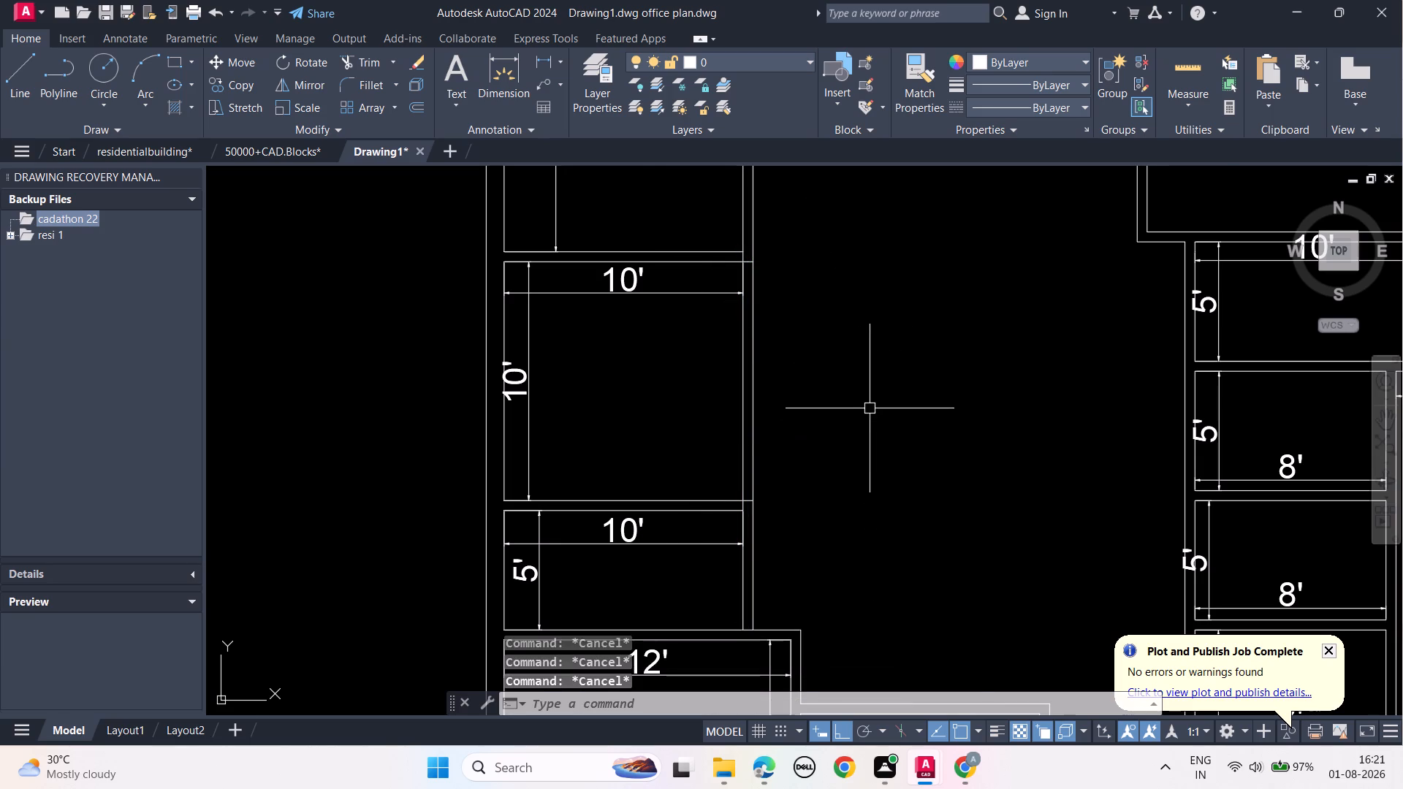
Trim the crossing line segments where the wall between the 10' and 5' deep left rooms meets their right wall.
{"action": "scroll", "coordinate": [867, 406], "scroll_direction": "down", "scroll_amount": 2}
{"action": "middle_click_drag", "start_coordinate": [875, 386], "coordinate": [790, 464]}
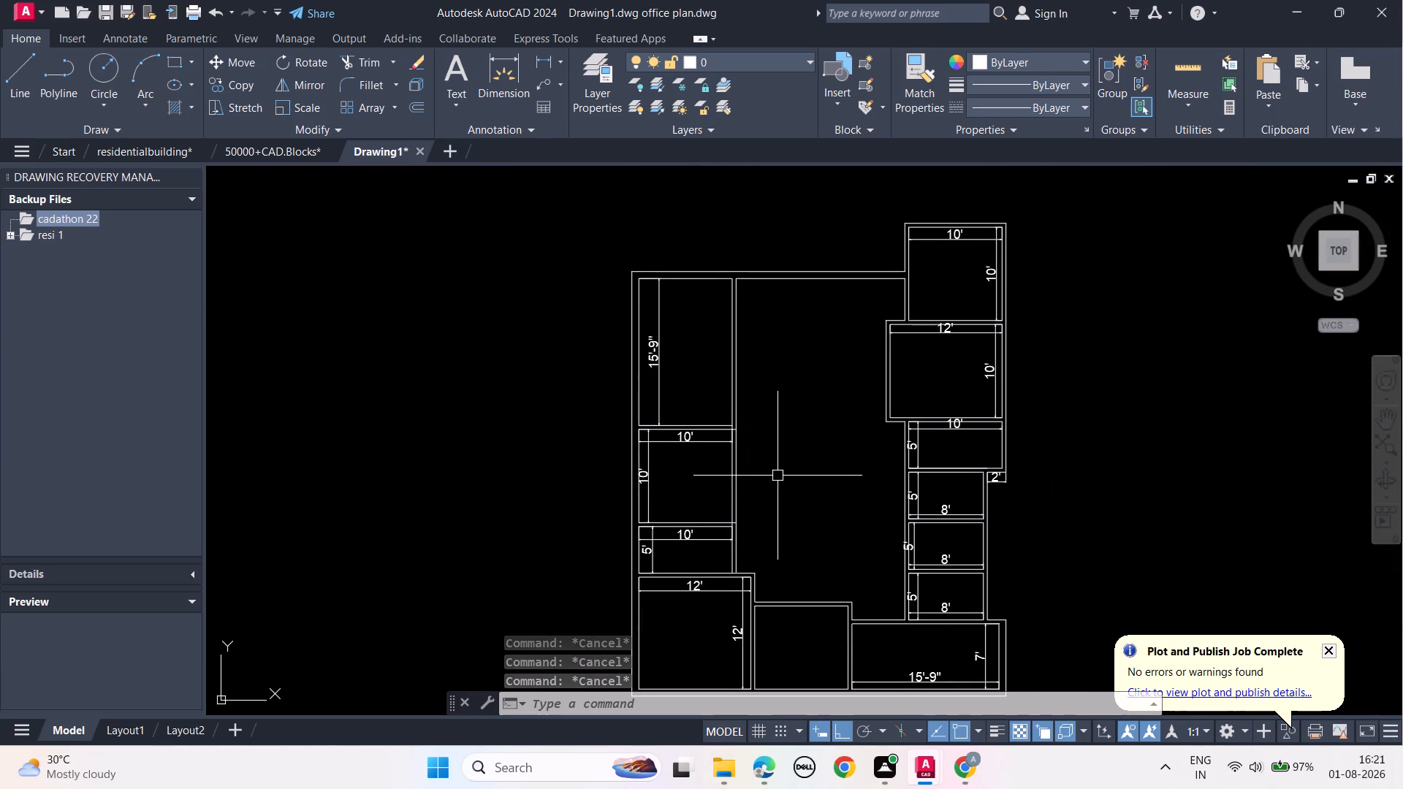
{"action": "middle_click_drag", "start_coordinate": [764, 498], "coordinate": [777, 404]}
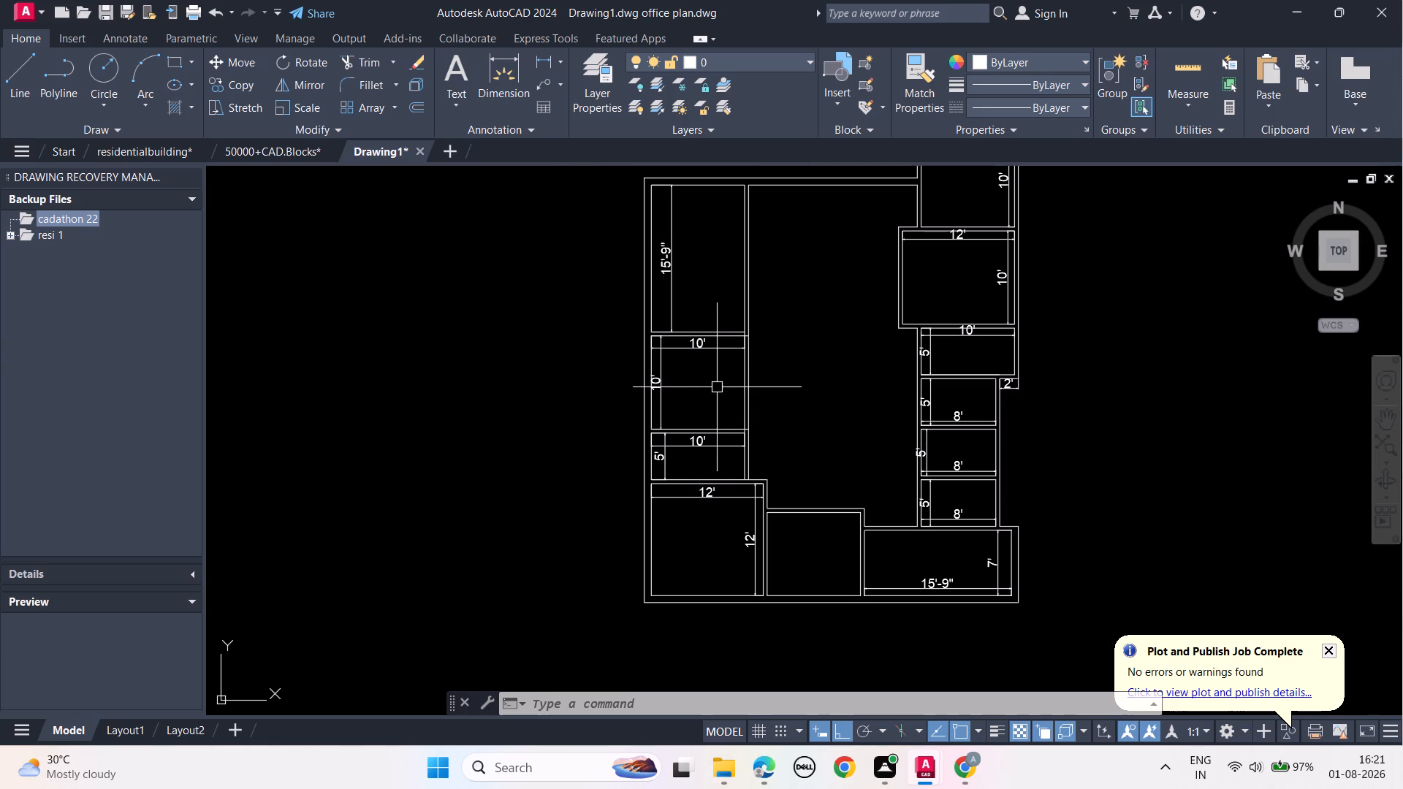
{"action": "scroll", "coordinate": [763, 378], "scroll_direction": "up", "scroll_amount": 3}
{"action": "middle_click_drag", "start_coordinate": [783, 466], "coordinate": [832, 302]}
{"action": "scroll", "coordinate": [783, 466], "scroll_direction": "up", "scroll_amount": 1}
{"action": "scroll", "coordinate": [845, 430], "scroll_direction": "down", "scroll_amount": 1}
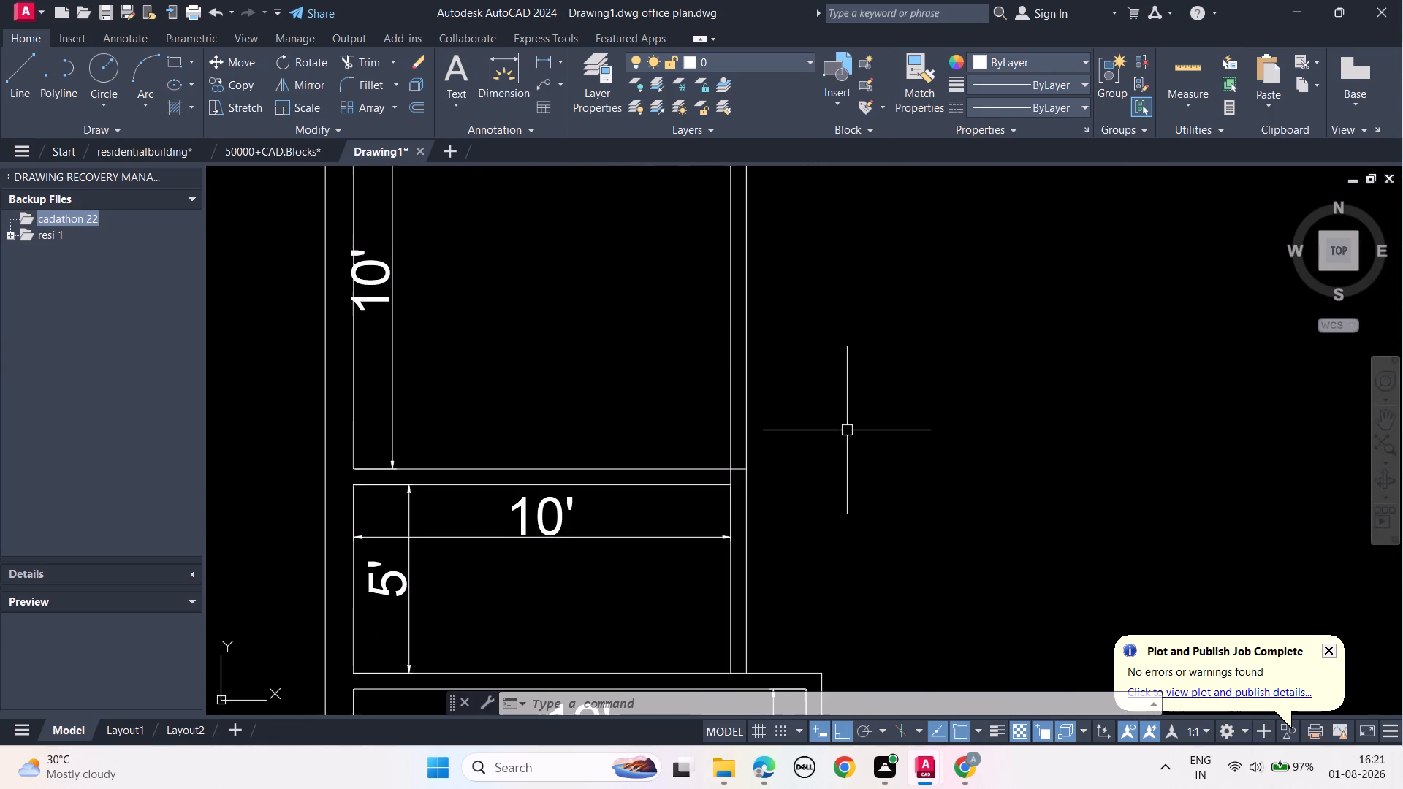
{"action": "middle_click_drag", "start_coordinate": [848, 444], "coordinate": [861, 394]}
{"action": "type", "text": "TR"}
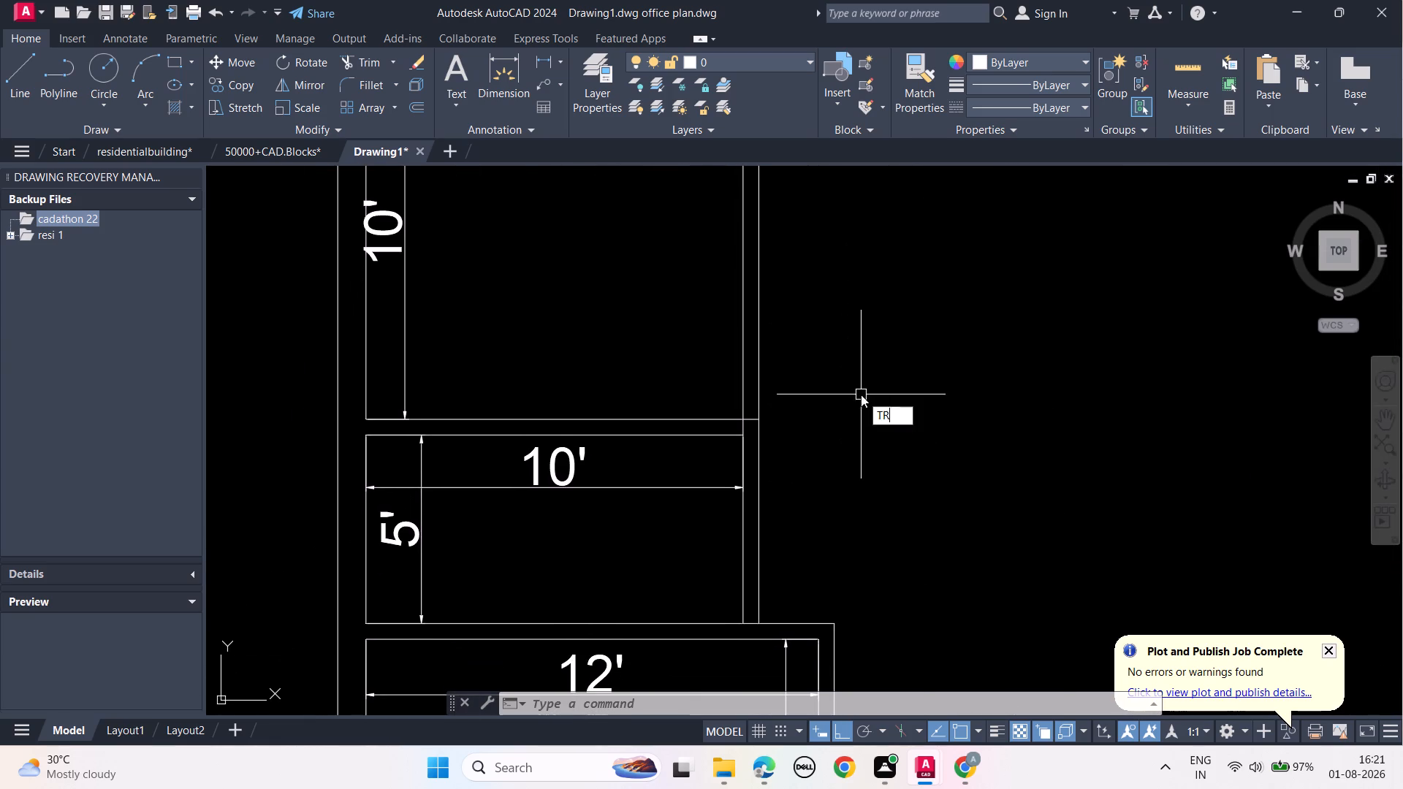
{"action": "key", "text": "space"}
{"action": "scroll", "coordinate": [837, 433], "scroll_direction": "up", "scroll_amount": 2}
{"action": "left_click", "coordinate": [596, 416]}
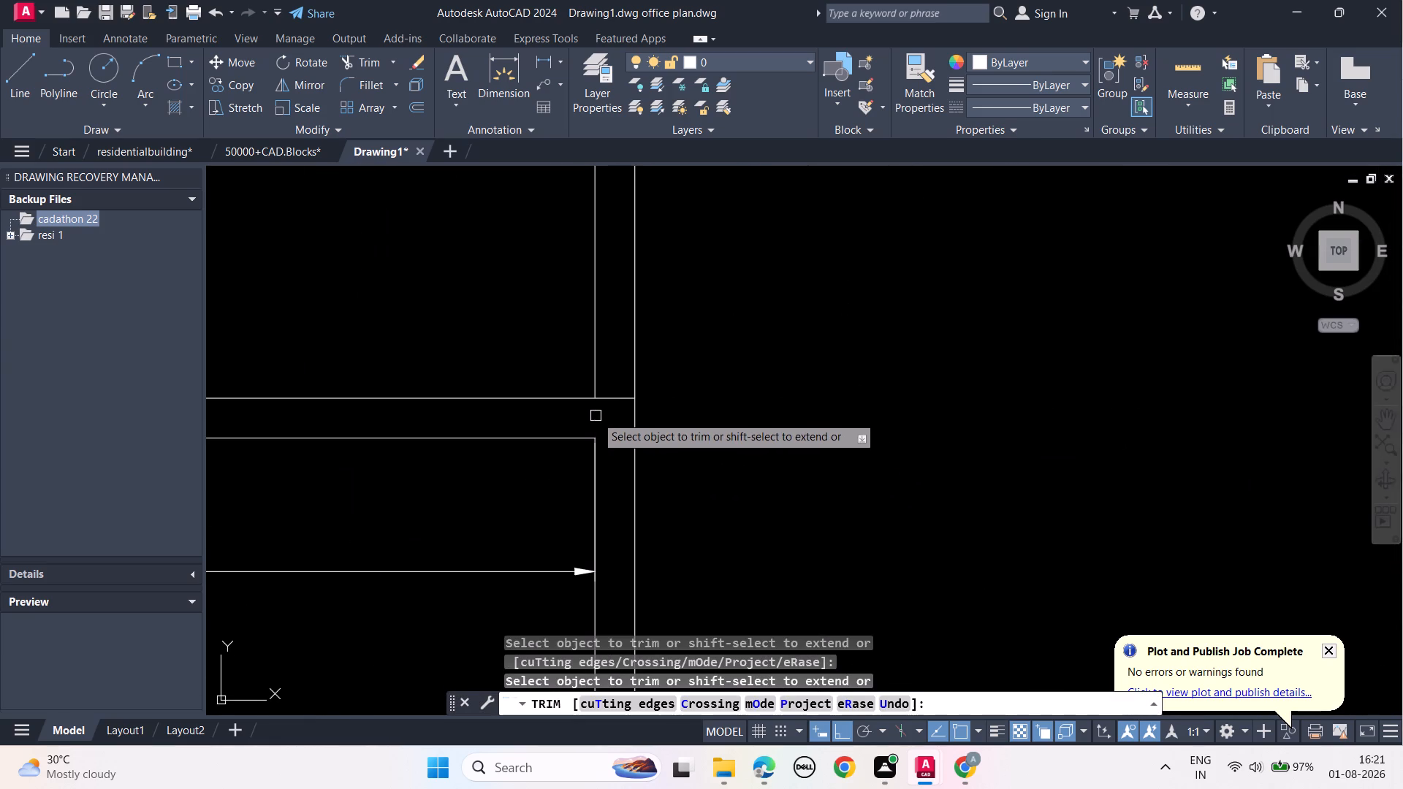
{"action": "left_click", "coordinate": [610, 395]}
{"action": "key", "text": "Escape"}
{"action": "key", "text": "Escape"}
{"action": "key", "text": "Escape"}
{"action": "key", "text": "Escape"}
{"action": "key", "text": "Escape"}
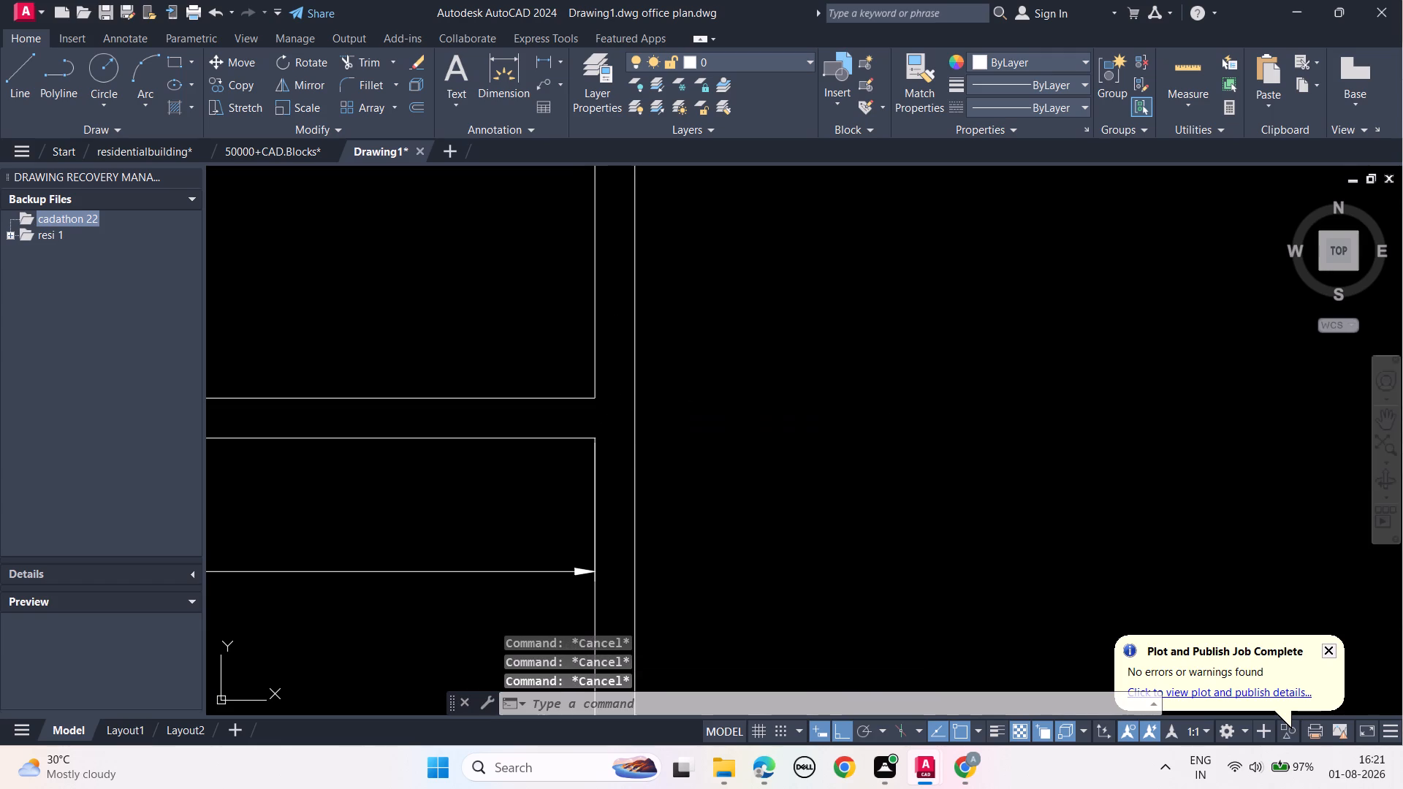
Trim the crossing line segments where the wall between the 15'-9" room and the 10' room meets the right wall.
{"action": "scroll", "coordinate": [613, 402], "scroll_direction": "down", "scroll_amount": 2}
{"action": "middle_click_drag", "start_coordinate": [768, 351], "coordinate": [838, 647]}
{"action": "scroll", "coordinate": [843, 504], "scroll_direction": "down", "scroll_amount": 1}
{"action": "middle_click", "coordinate": [848, 403]}
{"action": "scroll", "coordinate": [848, 403], "scroll_direction": "up", "scroll_amount": 2}
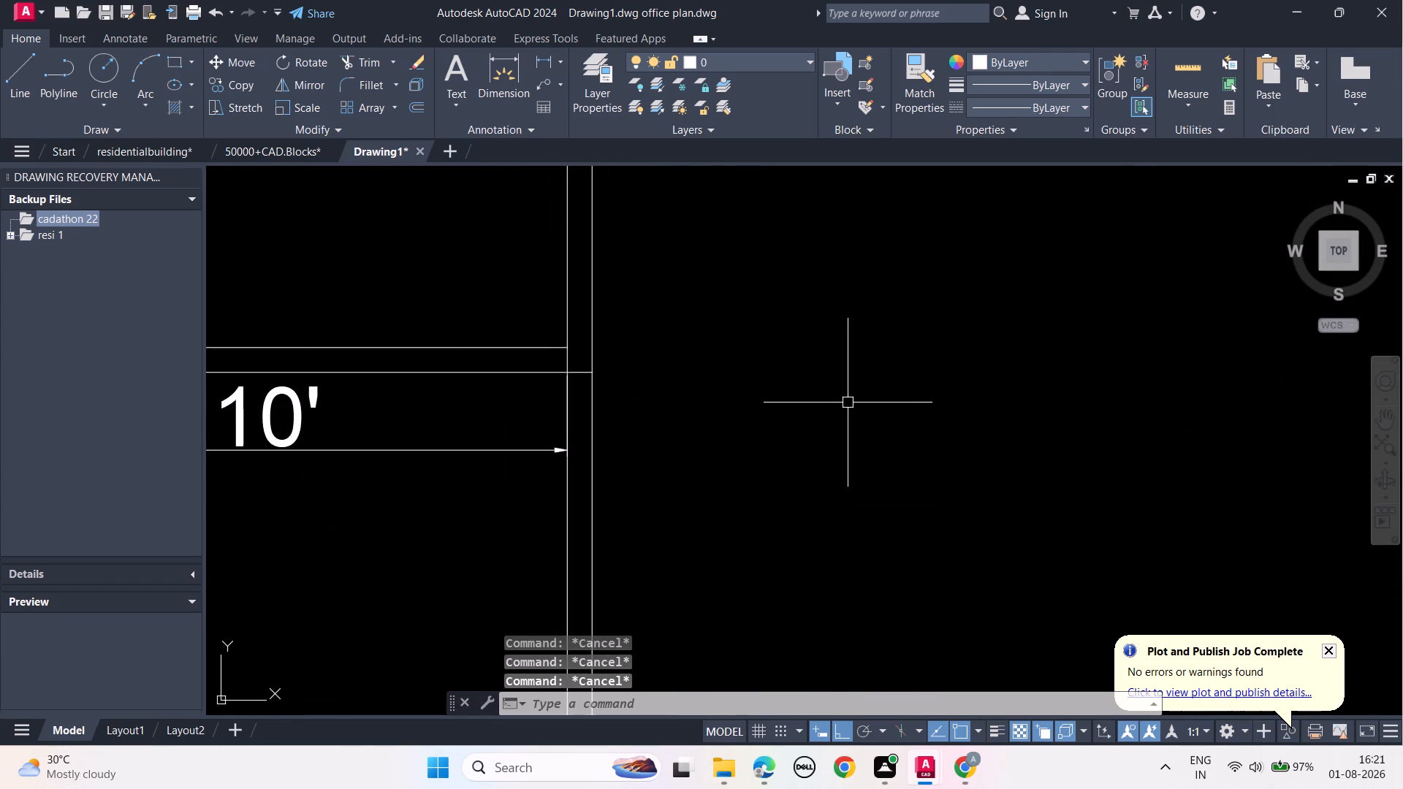
{"action": "middle_click_drag", "start_coordinate": [851, 405], "coordinate": [900, 428]}
{"action": "type", "text": "TR"}
{"action": "key", "text": "space"}
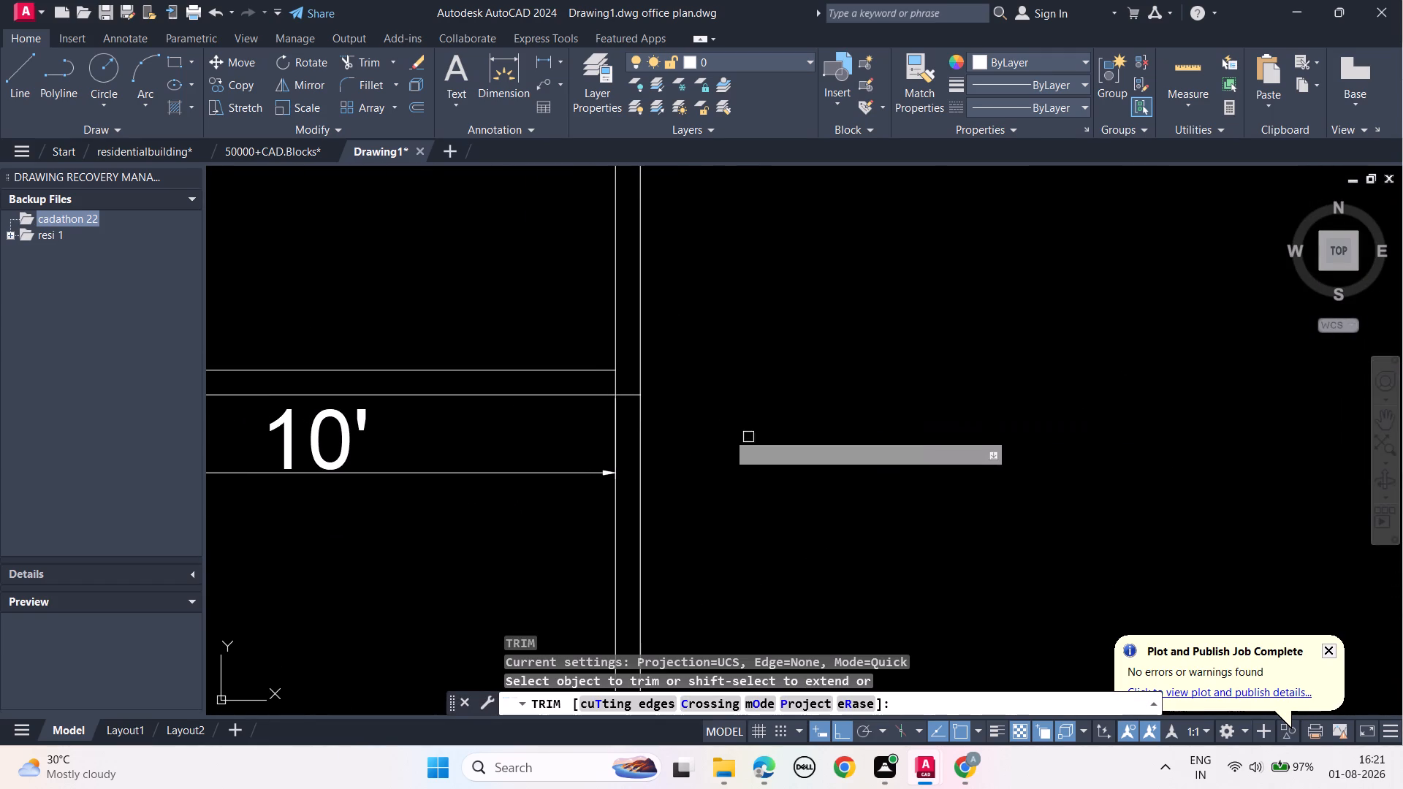
{"action": "left_click", "coordinate": [626, 392]}
{"action": "left_click", "coordinate": [617, 384]}
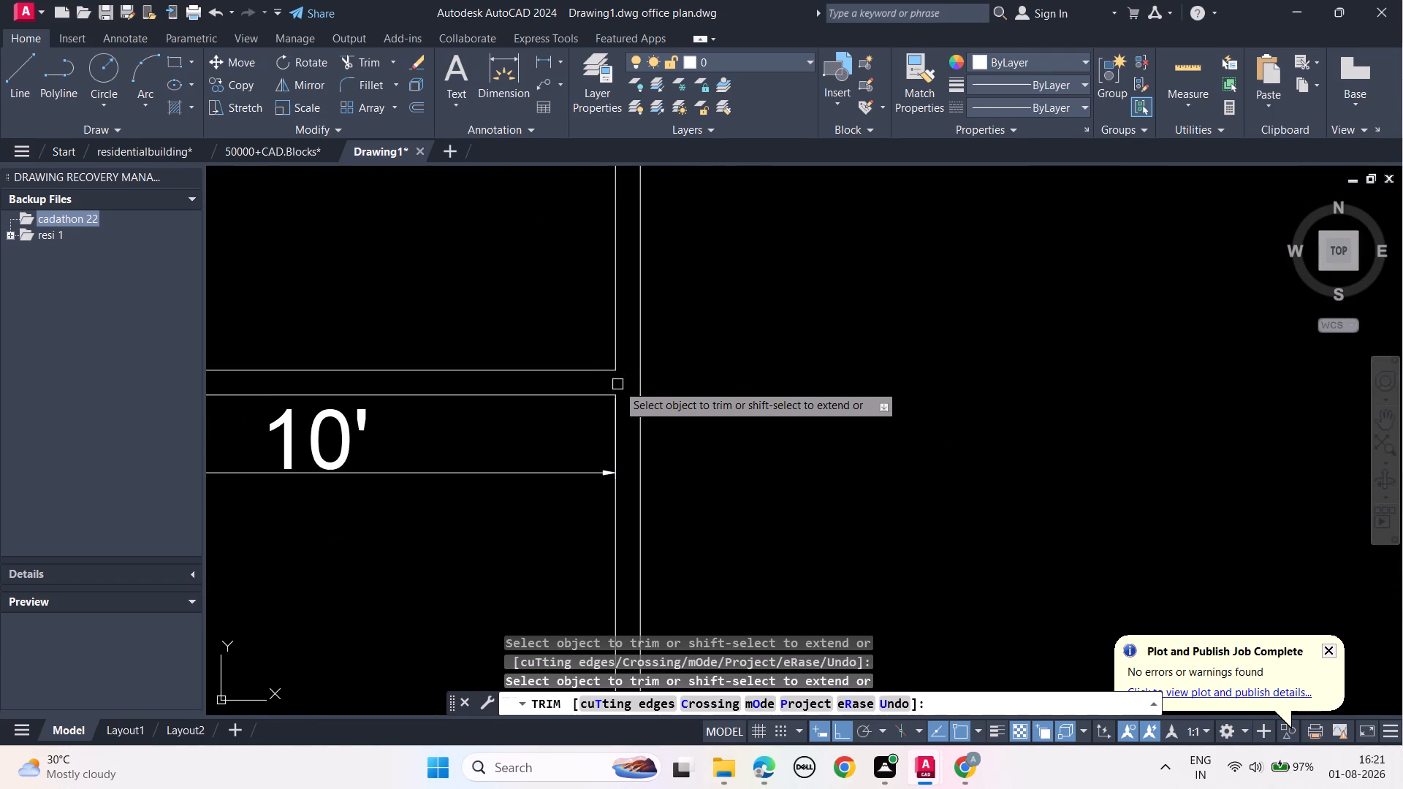
{"action": "key", "text": "Escape"}
{"action": "key", "text": "Escape"}
{"action": "key", "text": "Escape"}
{"action": "key", "text": "Escape"}
{"action": "key", "text": "Escape"}
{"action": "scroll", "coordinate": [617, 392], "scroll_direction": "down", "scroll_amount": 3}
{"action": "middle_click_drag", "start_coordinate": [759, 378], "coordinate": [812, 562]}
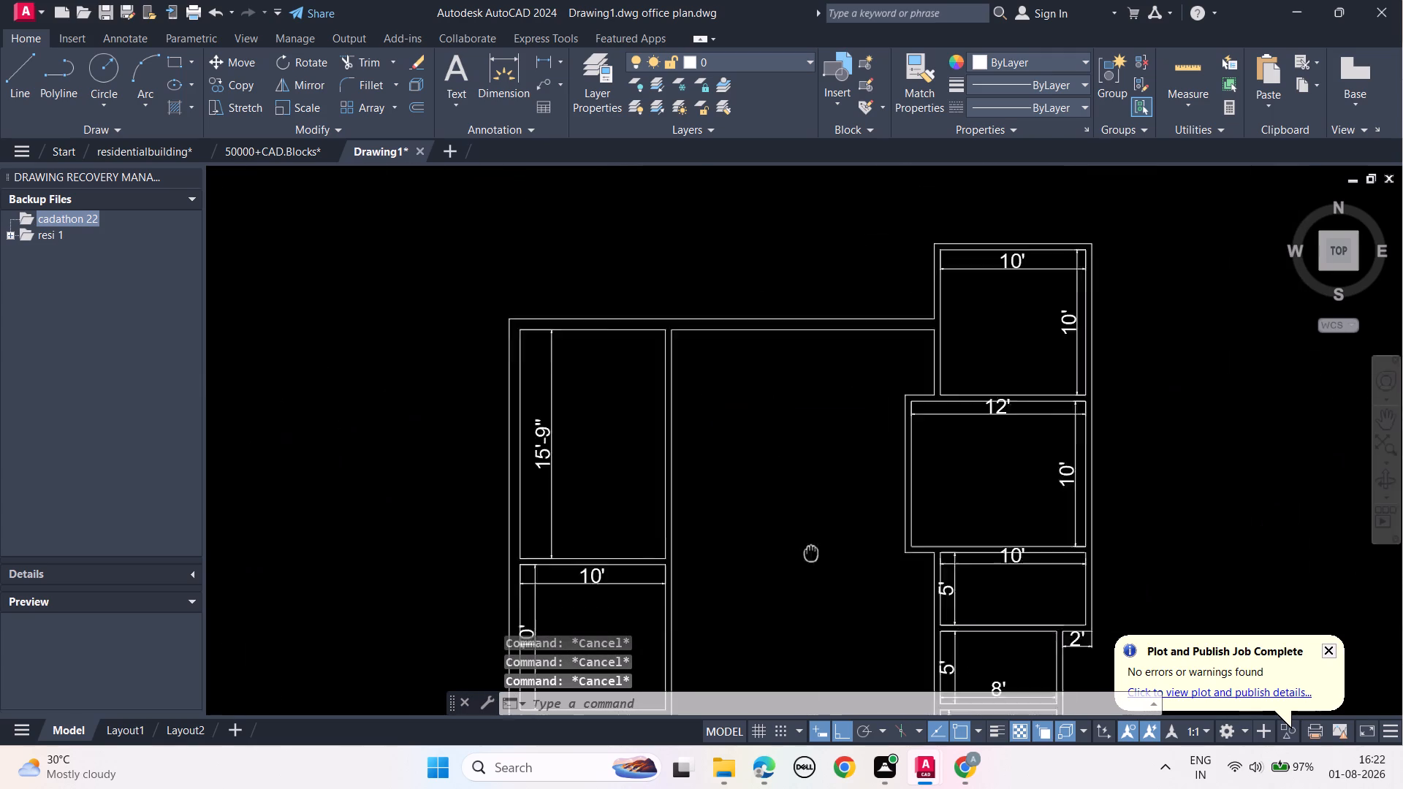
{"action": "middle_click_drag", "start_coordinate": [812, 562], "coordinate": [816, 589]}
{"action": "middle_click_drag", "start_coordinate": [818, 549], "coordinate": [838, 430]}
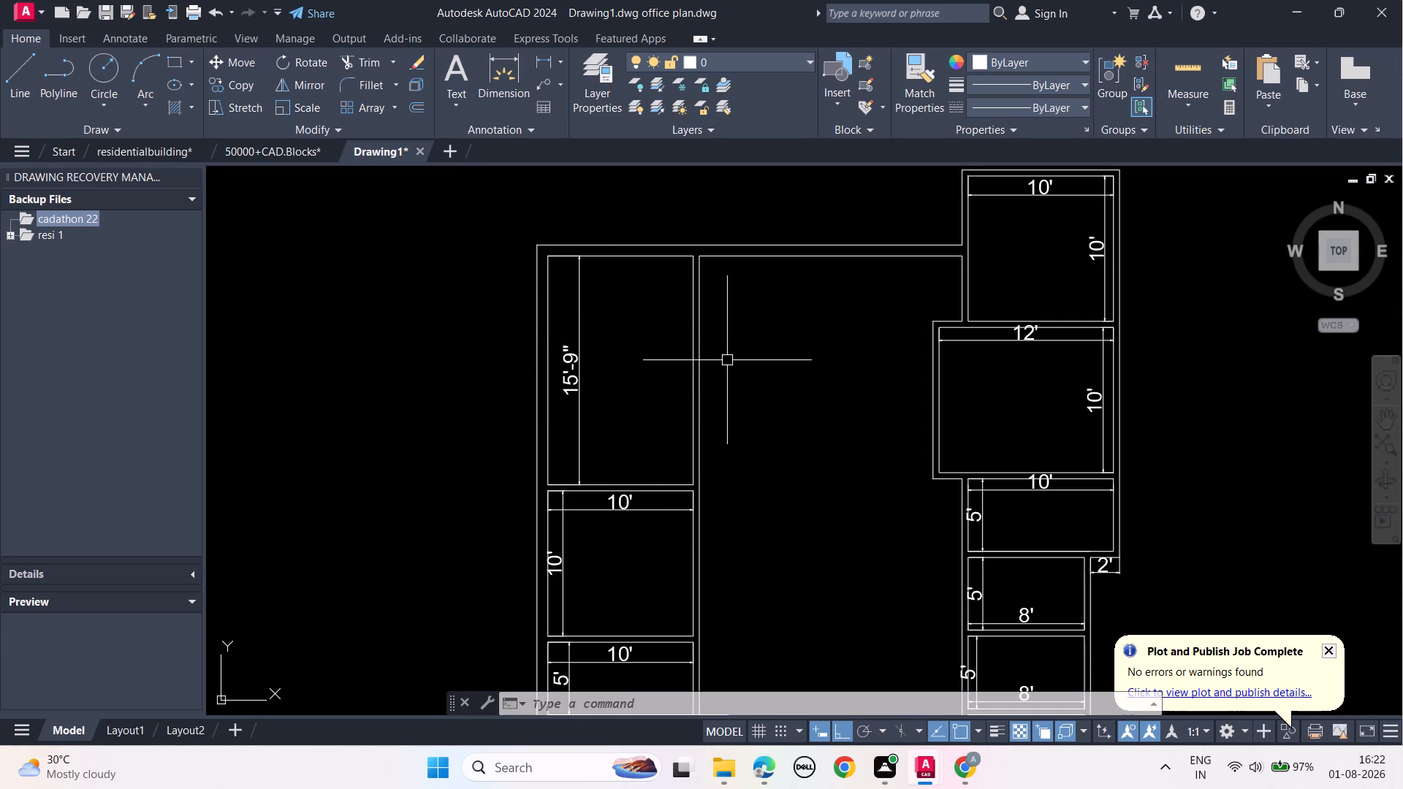
Dimension the inner bottom wall of the 15'-9" room, placing the dimension just above the wall.
{"action": "left_click", "coordinate": [494, 68]}
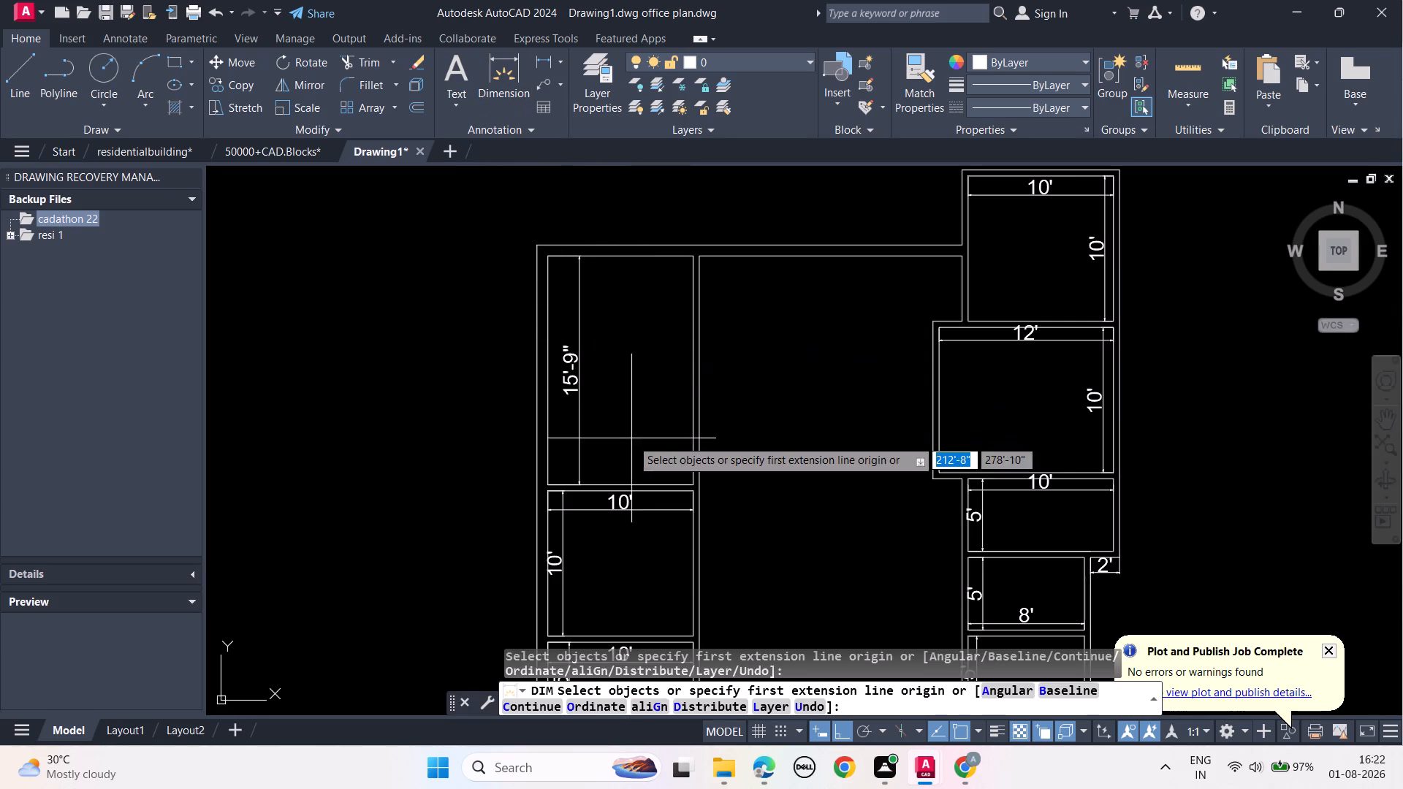
{"action": "left_click", "coordinate": [638, 484]}
{"action": "left_click", "coordinate": [638, 470]}
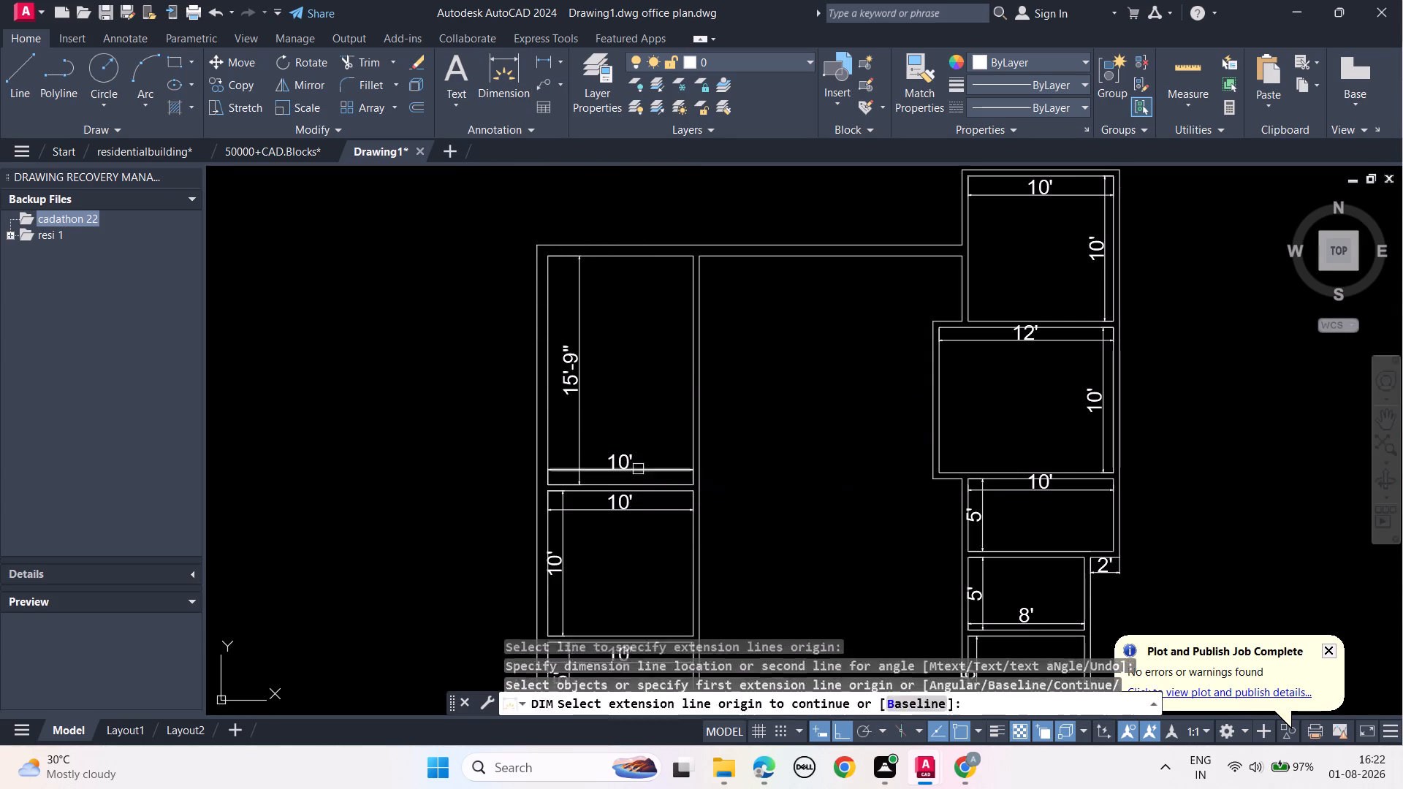
{"action": "key", "text": "Escape"}
{"action": "key", "text": "Escape"}
{"action": "key", "text": "Escape"}
{"action": "key", "text": "Escape"}
{"action": "key", "text": "Escape"}
Draw a 14'5" horizontal line rightward from the 15'-9" room's inner bottom-right corner into the central space.
{"action": "middle_click_drag", "start_coordinate": [792, 446], "coordinate": [627, 408]}
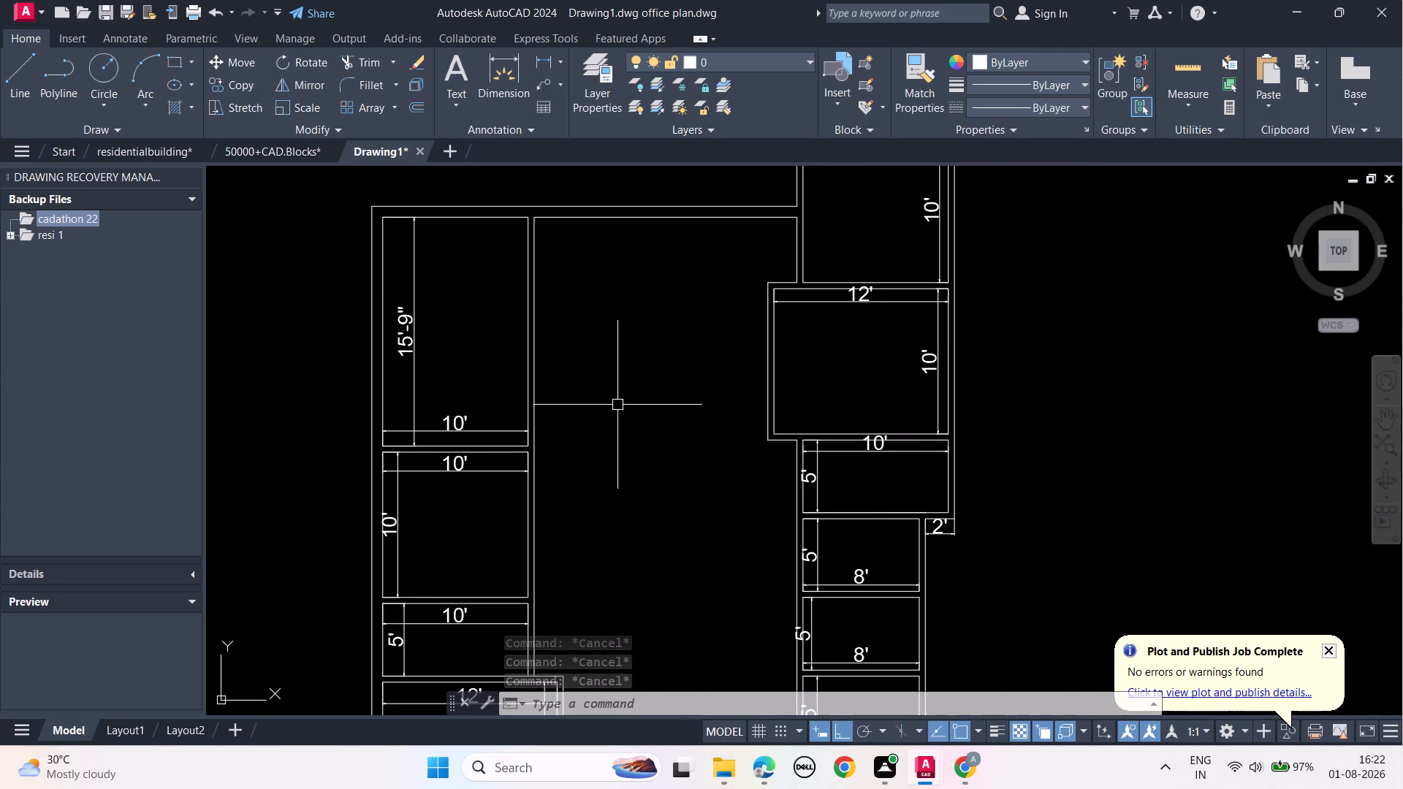
{"action": "scroll", "coordinate": [595, 473], "scroll_direction": "up", "scroll_amount": 1}
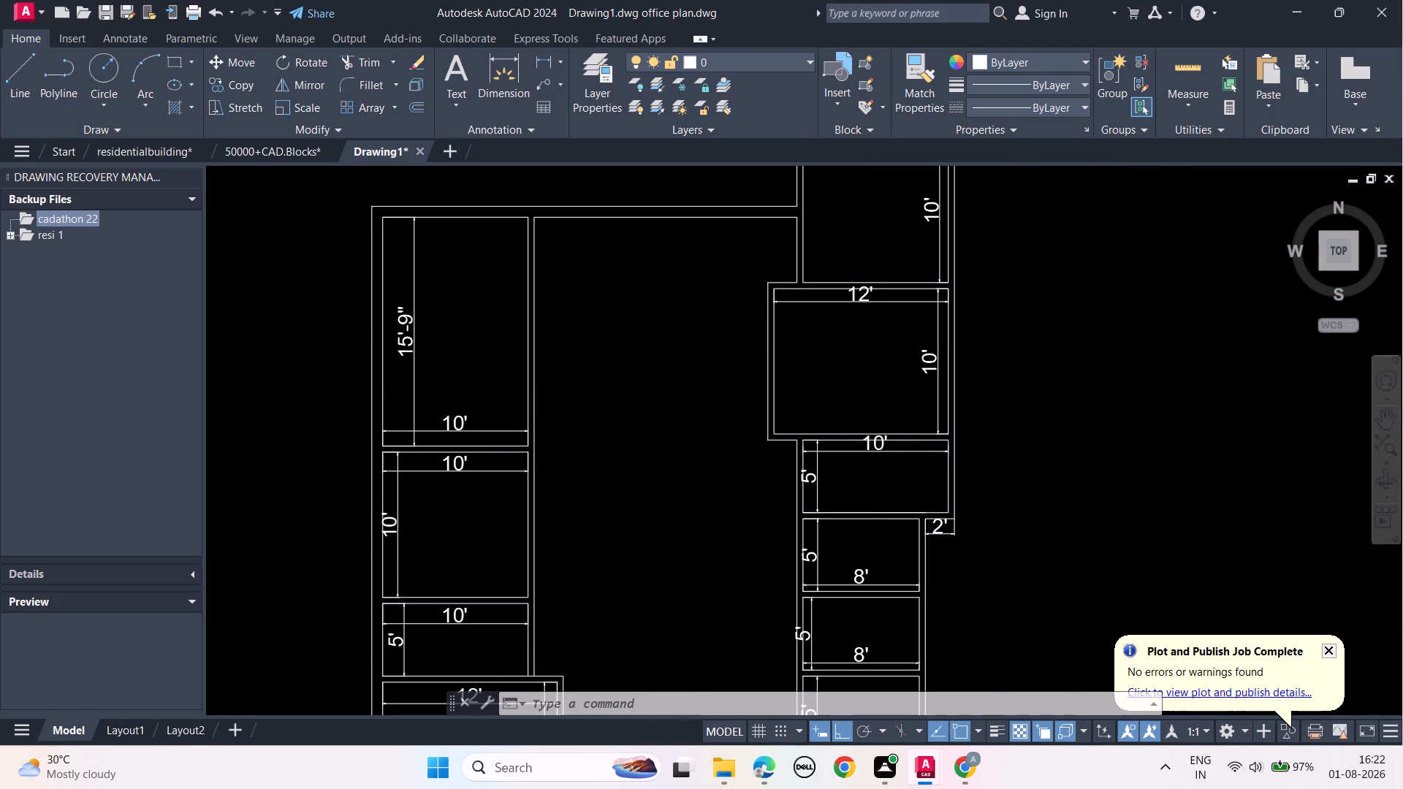
{"action": "scroll", "coordinate": [595, 473], "scroll_direction": "up", "scroll_amount": 1}
{"action": "middle_click_drag", "start_coordinate": [595, 473], "coordinate": [647, 460]}
{"action": "type", "text": "L"}
{"action": "key", "text": "space"}
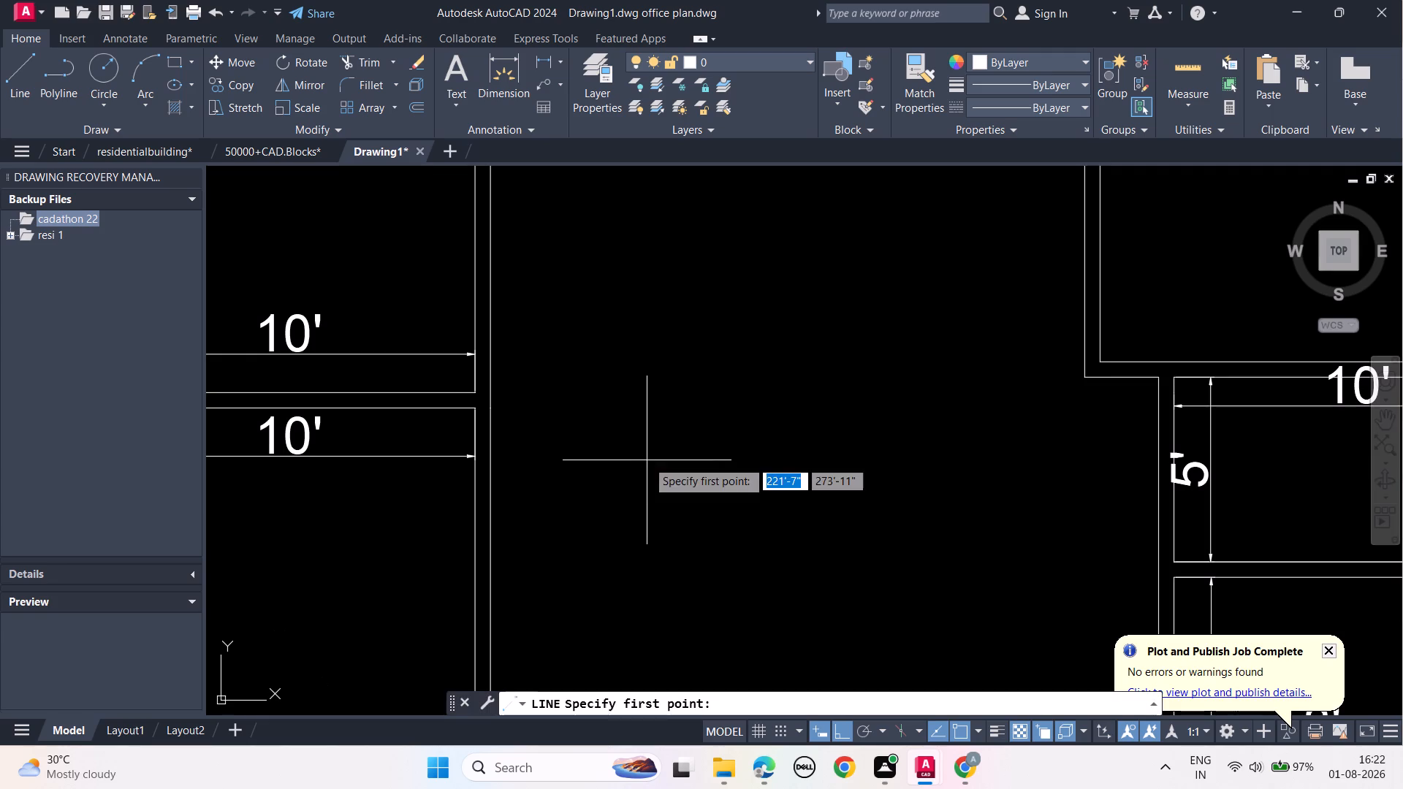
{"action": "left_click", "coordinate": [476, 393]}
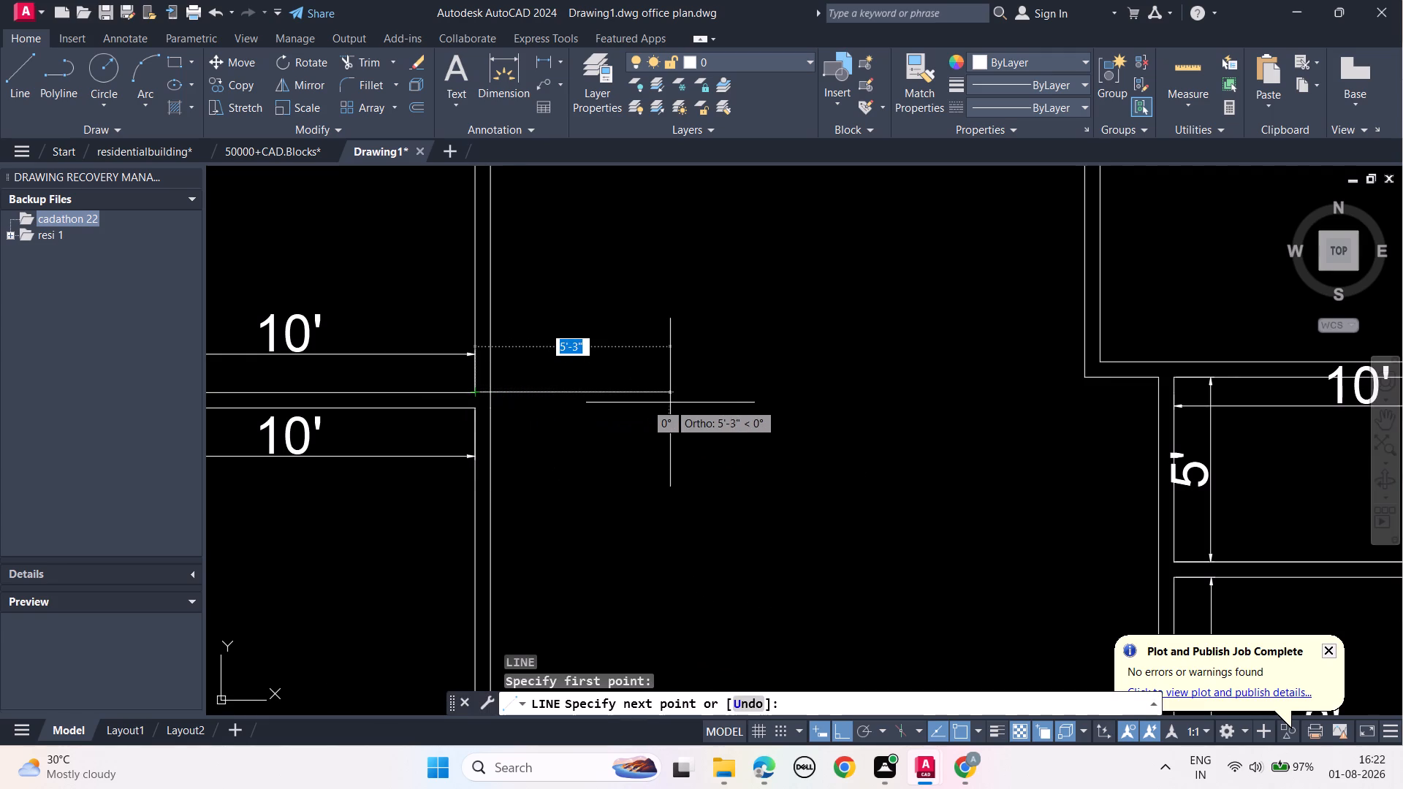
{"action": "type", "text": "14'"}
{"action": "type", "text": "5\""}
{"action": "key", "text": "Return"}
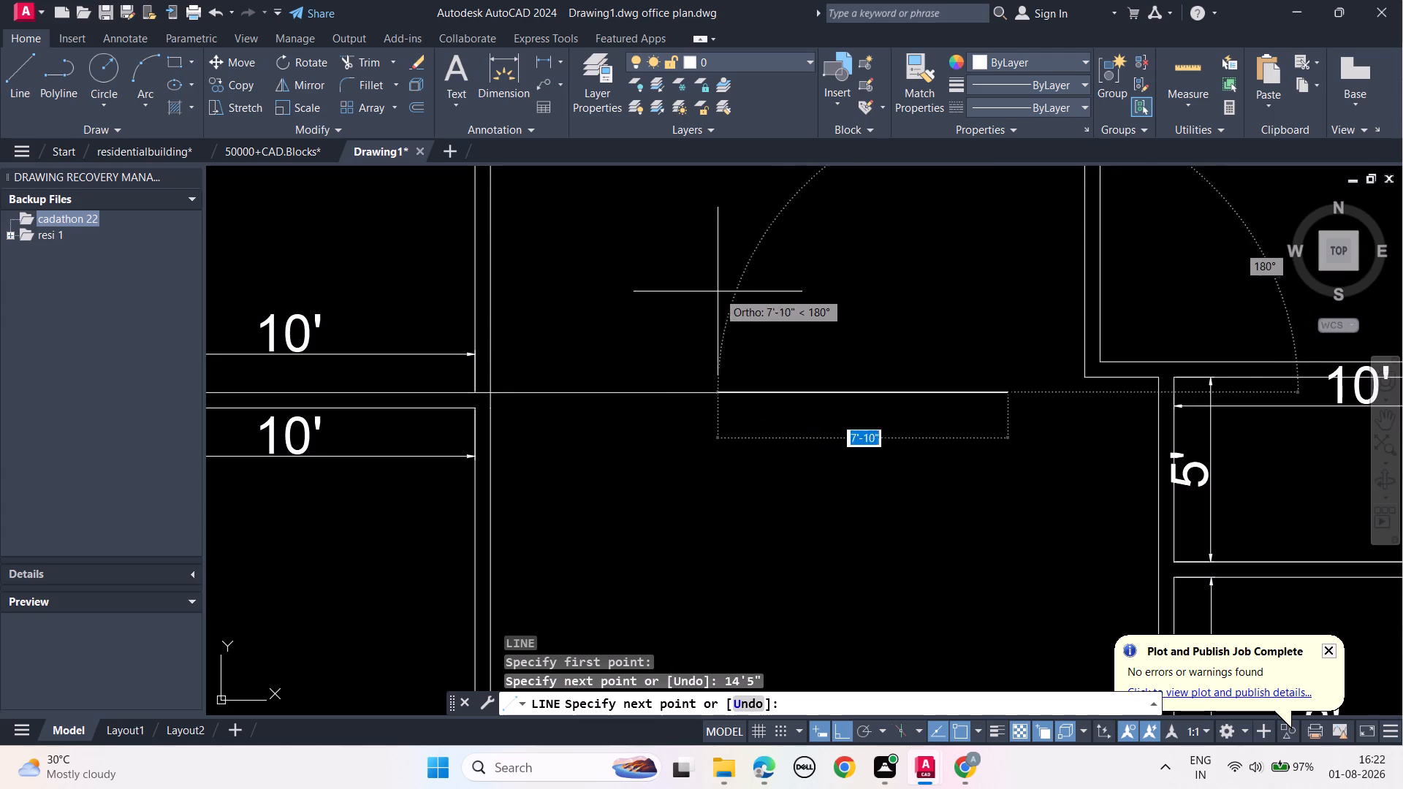
{"action": "key", "text": "Escape"}
Offset the new 14'5" horizontal line 5" downward to form a wall.
{"action": "scroll", "coordinate": [790, 410], "scroll_direction": "down", "scroll_amount": 2}
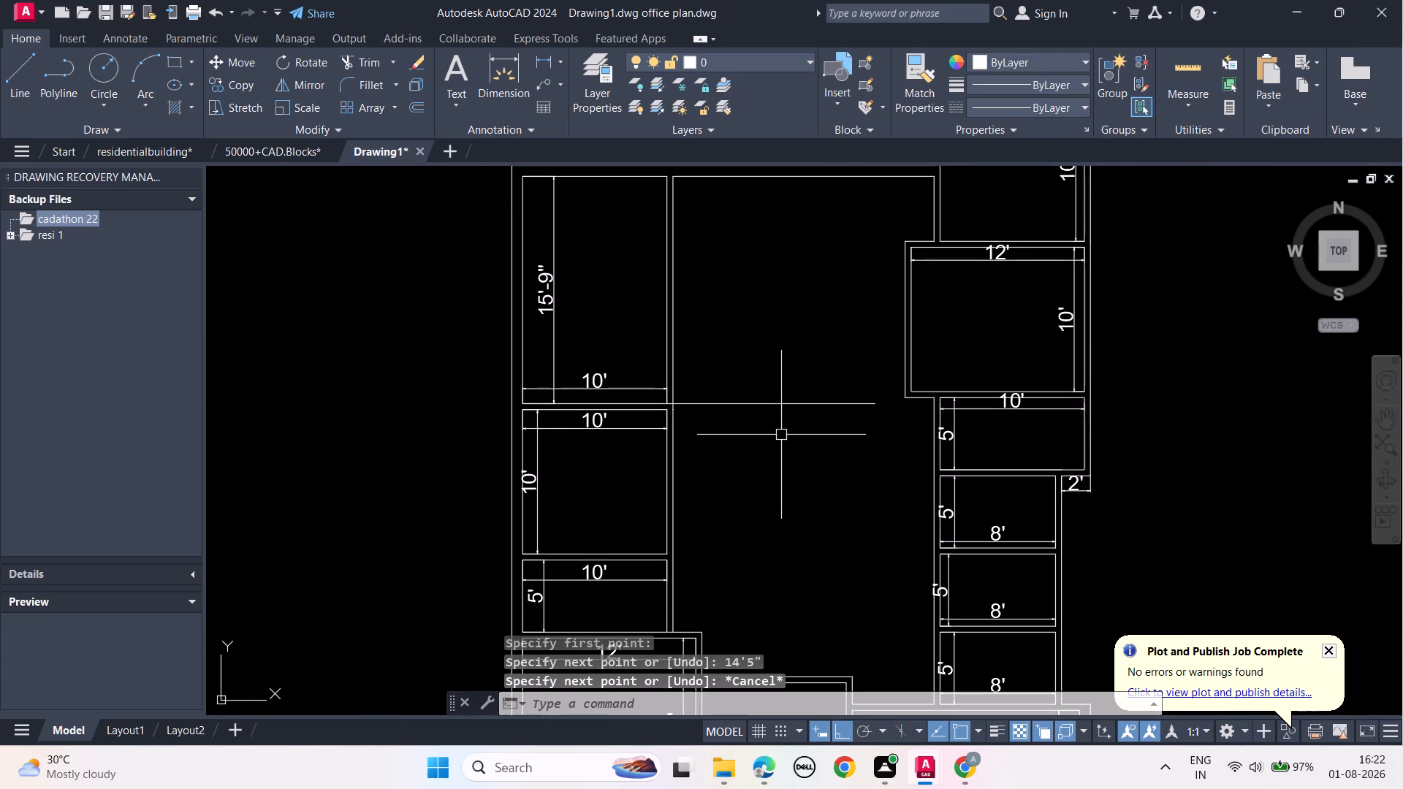
{"action": "middle_click_drag", "start_coordinate": [781, 435], "coordinate": [755, 506]}
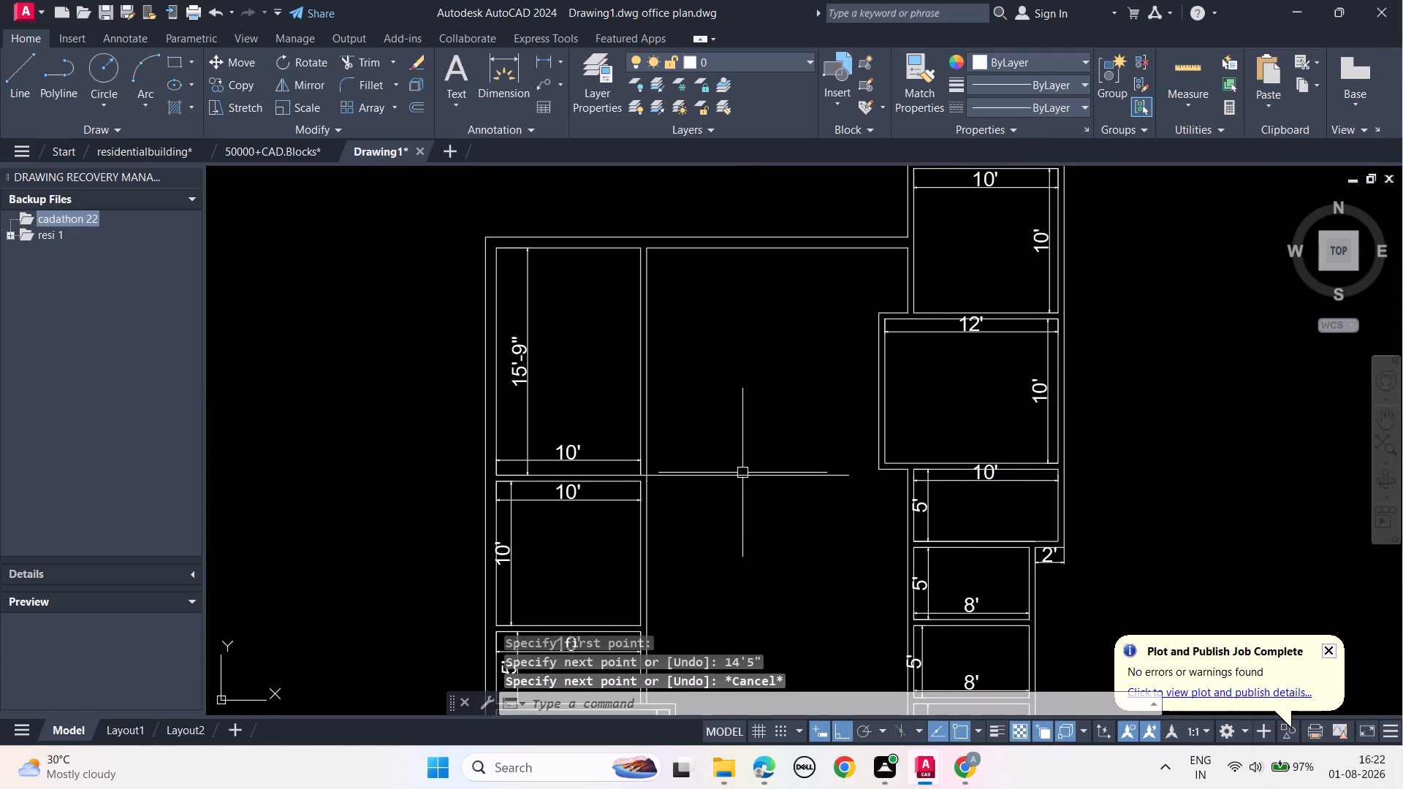
{"action": "scroll", "coordinate": [742, 479], "scroll_direction": "up", "scroll_amount": 2}
{"action": "left_click", "coordinate": [739, 471]}
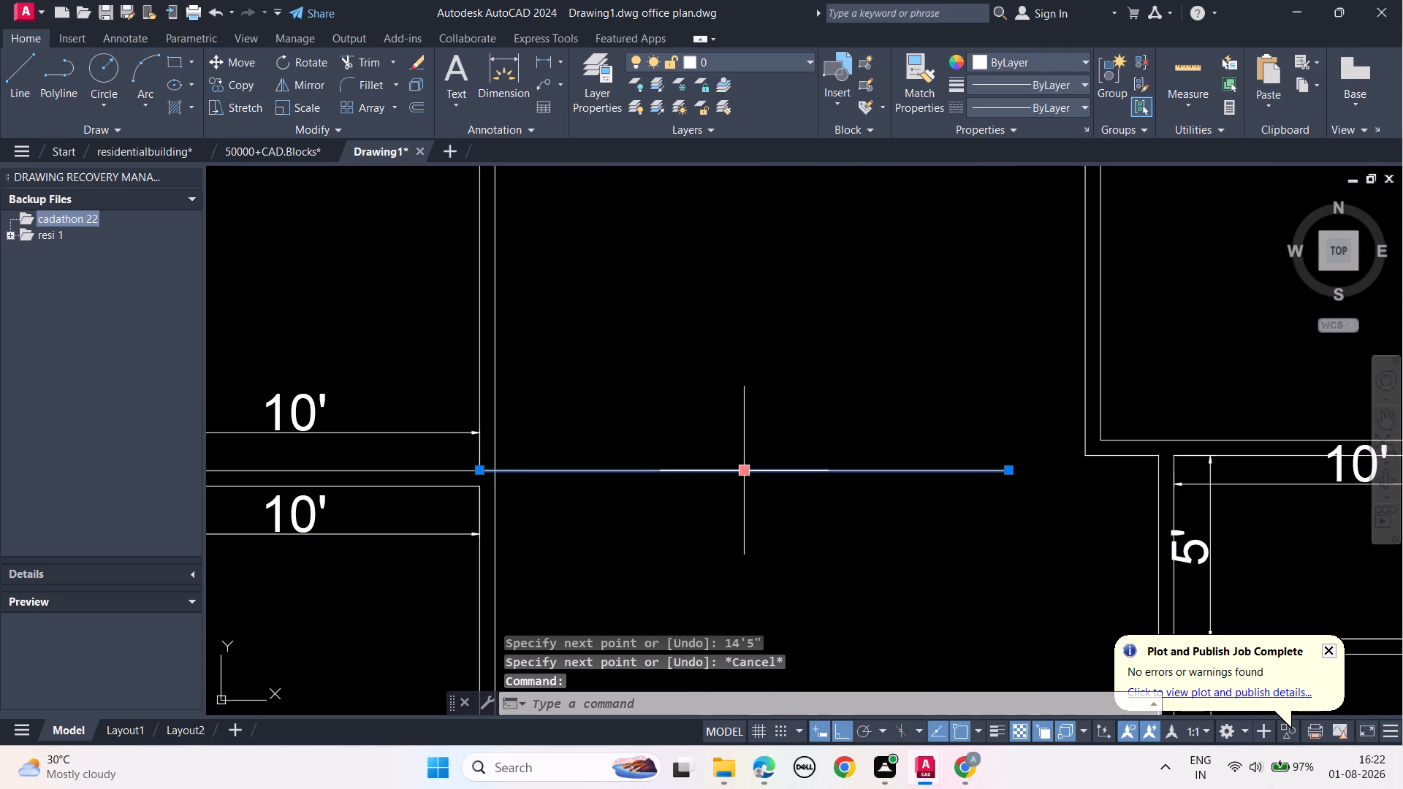
{"action": "type", "text": "OFF"}
{"action": "left_click", "coordinate": [783, 503]}
{"action": "type", "text": "5\""}
{"action": "key", "text": "Return"}
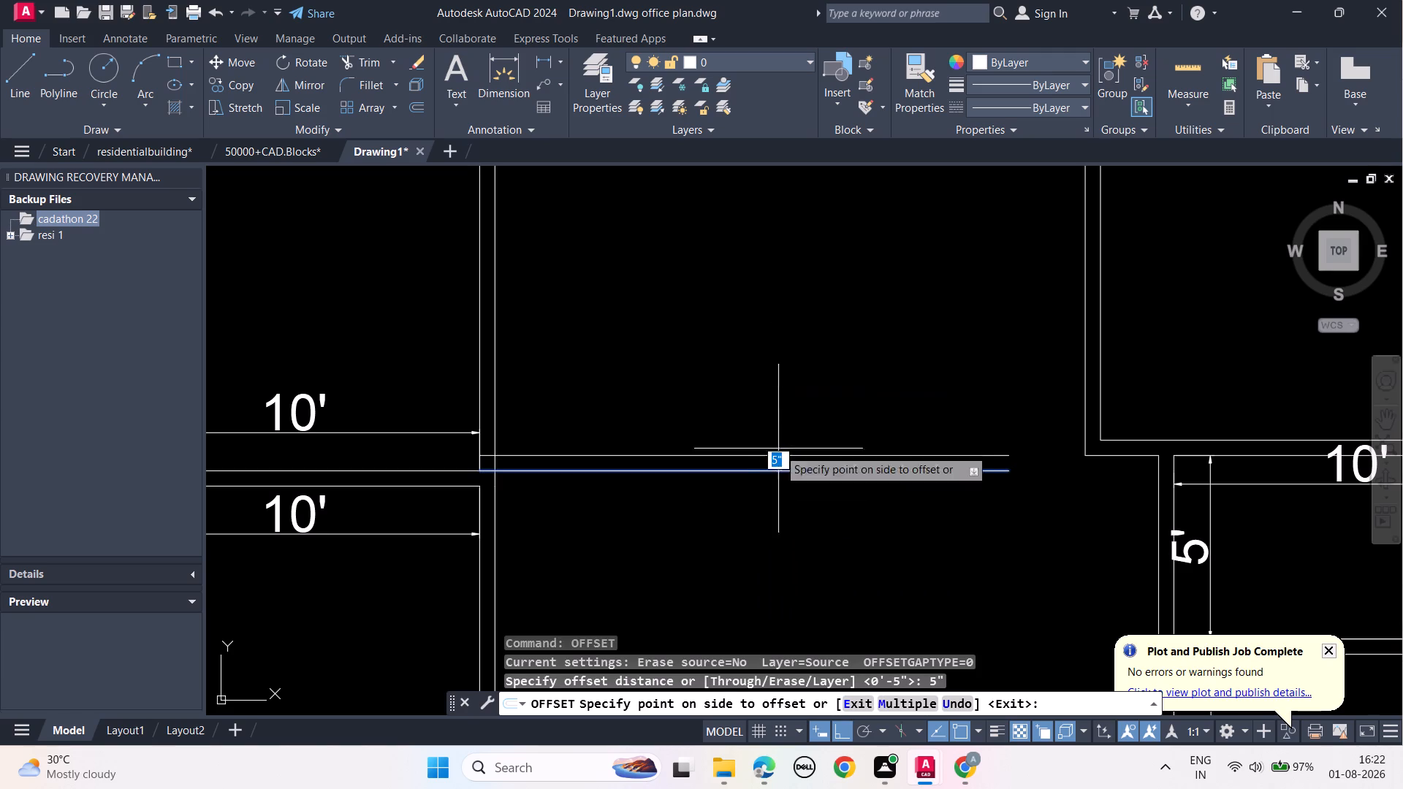
{"action": "left_click", "coordinate": [770, 527]}
{"action": "key", "text": "Escape"}
{"action": "key", "text": "Escape"}
{"action": "key", "text": "Escape"}
{"action": "key", "text": "Escape"}
{"action": "key", "text": "Escape"}
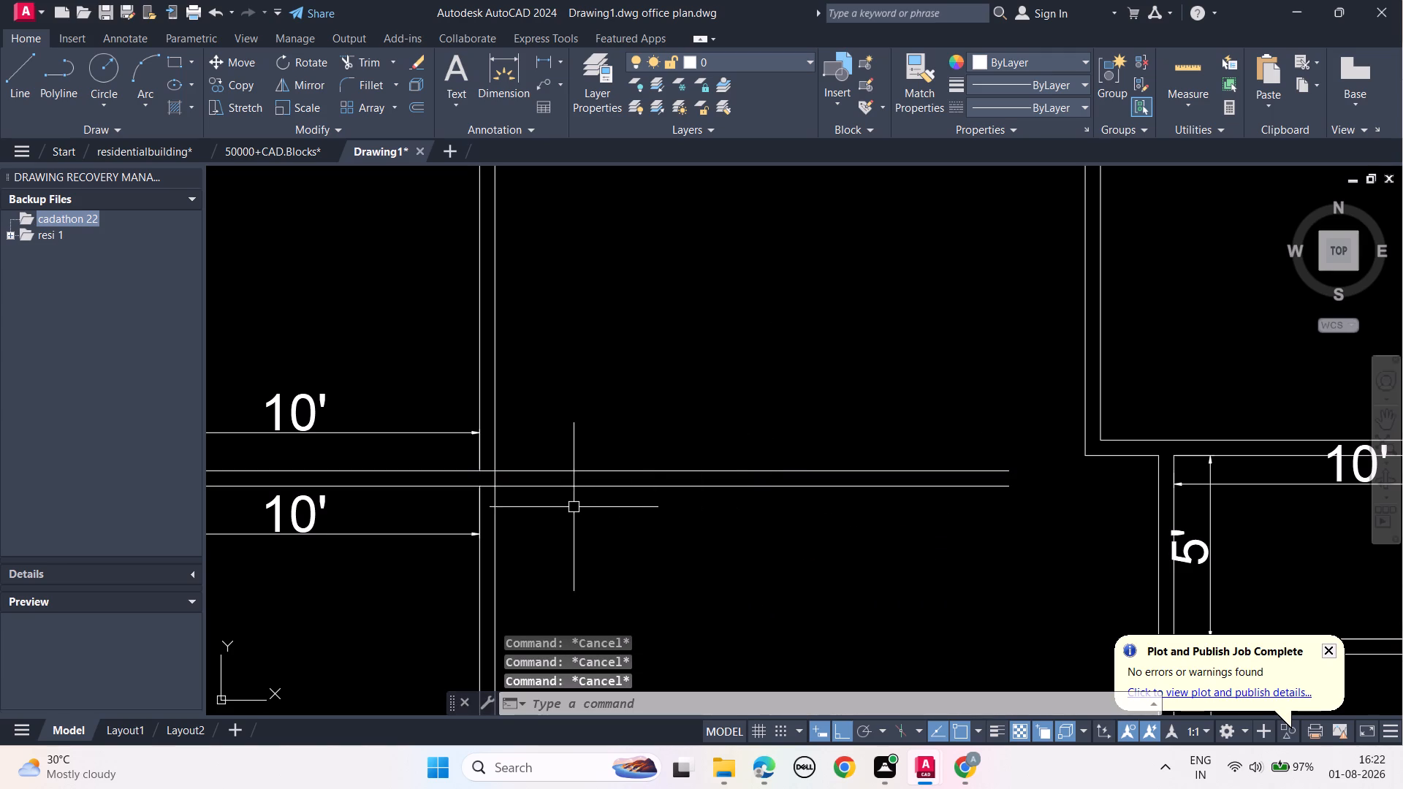
Trim the crossing line segments where the new horizontal wall meets the left rooms' right wall.
{"action": "scroll", "coordinate": [574, 507], "scroll_direction": "up", "scroll_amount": 2}
{"action": "middle_click_drag", "start_coordinate": [574, 507], "coordinate": [732, 521]}
{"action": "type", "text": "TR"}
{"action": "key", "text": "space"}
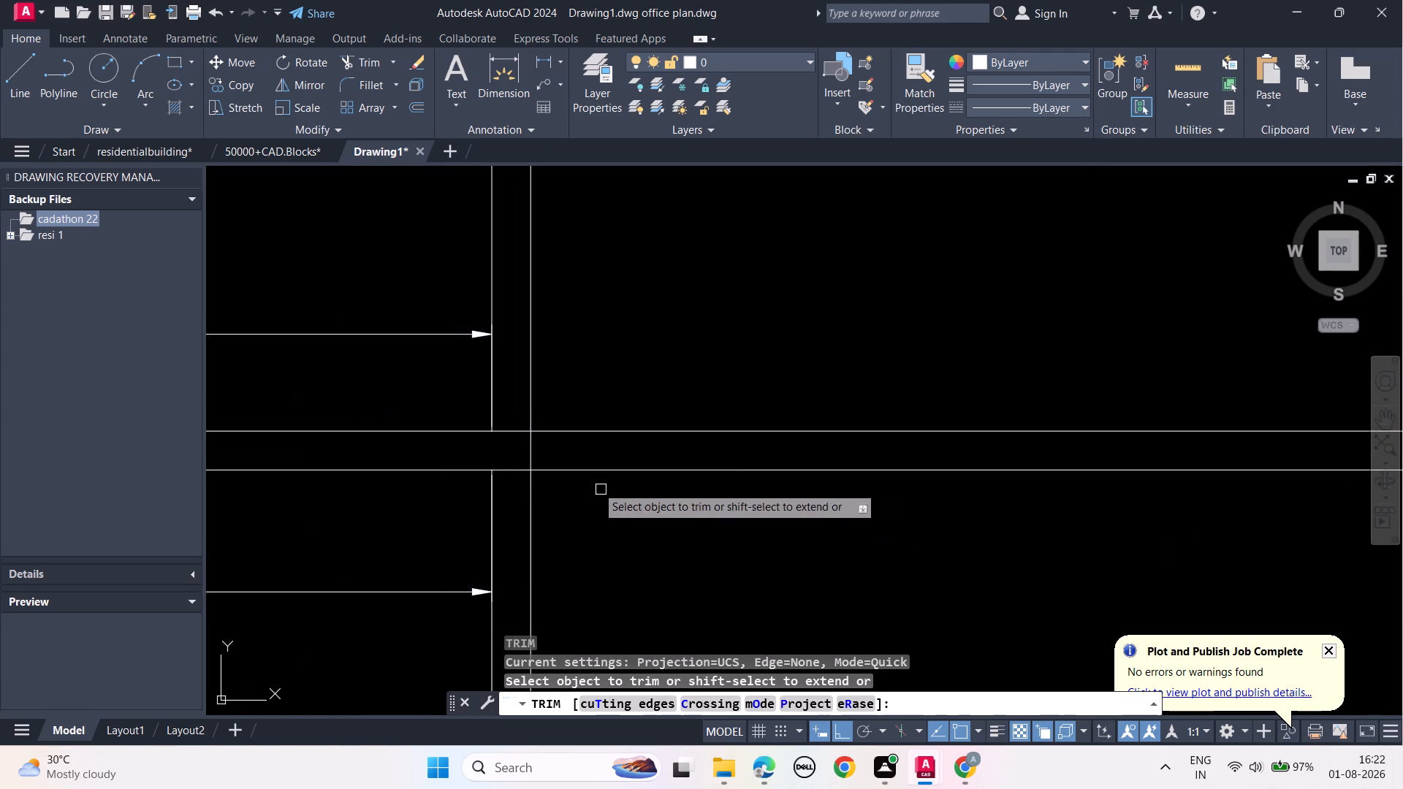
{"action": "left_click", "coordinate": [533, 449]}
{"action": "left_click", "coordinate": [517, 427]}
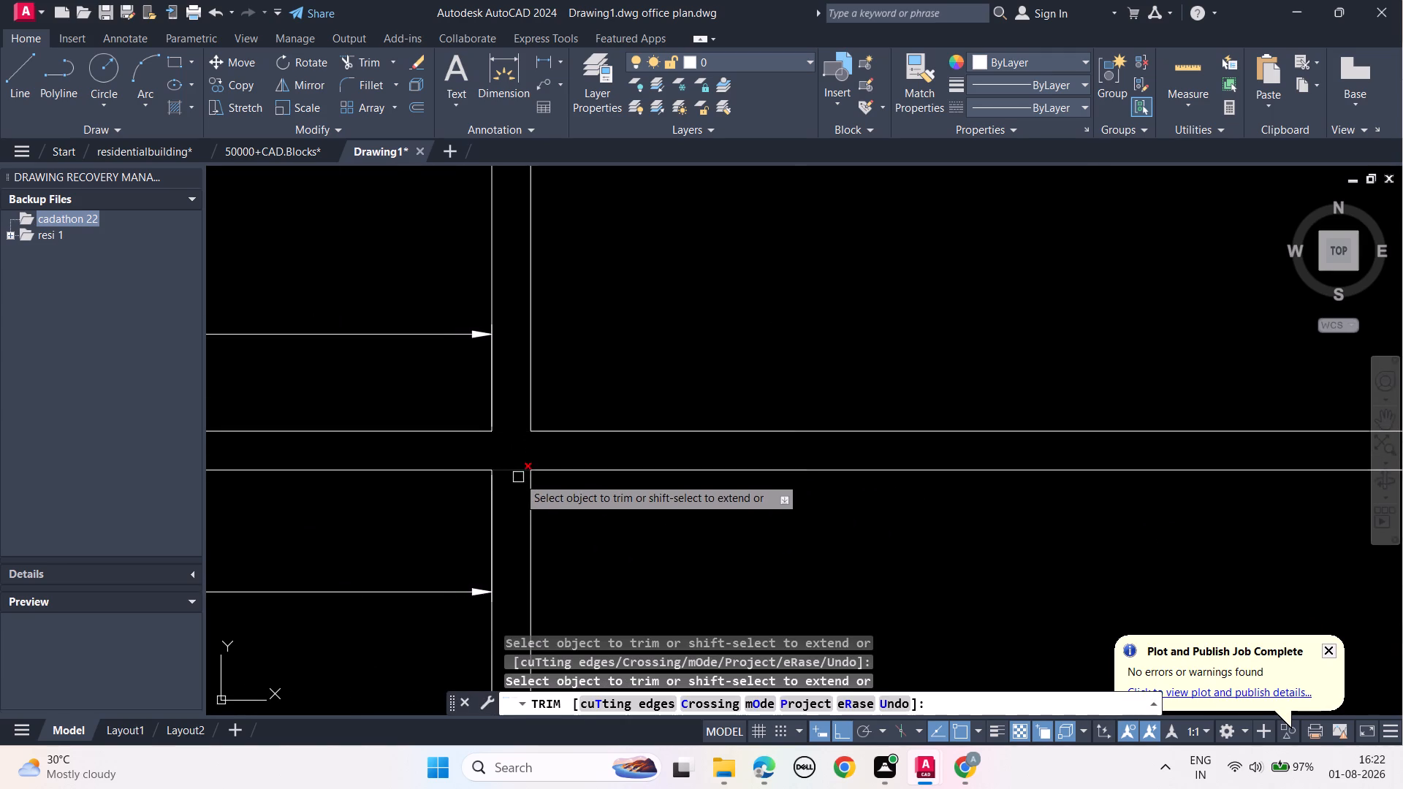
{"action": "left_click", "coordinate": [514, 469]}
{"action": "key", "text": "Escape"}
{"action": "key", "text": "Escape"}
{"action": "key", "text": "Escape"}
{"action": "key", "text": "Escape"}
{"action": "key", "text": "Escape"}
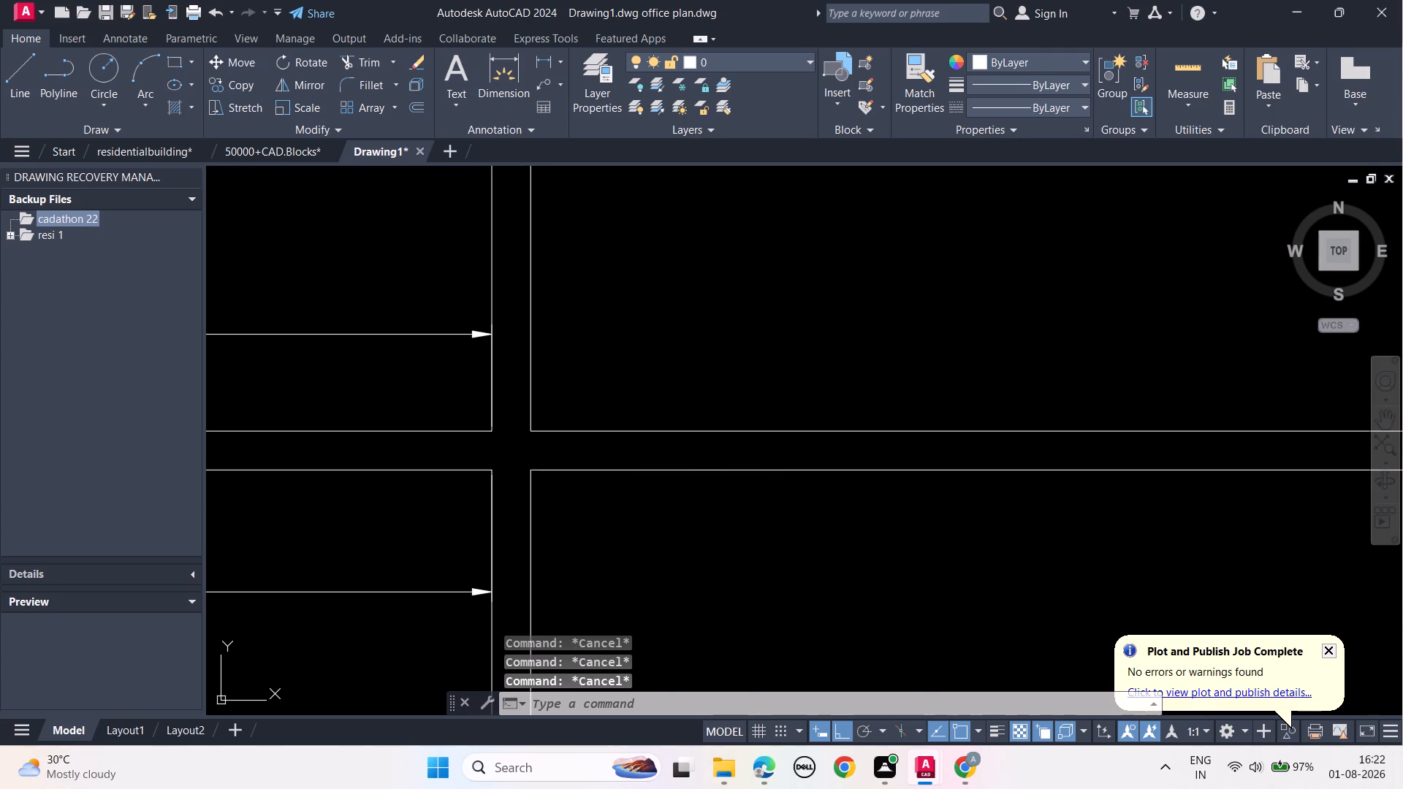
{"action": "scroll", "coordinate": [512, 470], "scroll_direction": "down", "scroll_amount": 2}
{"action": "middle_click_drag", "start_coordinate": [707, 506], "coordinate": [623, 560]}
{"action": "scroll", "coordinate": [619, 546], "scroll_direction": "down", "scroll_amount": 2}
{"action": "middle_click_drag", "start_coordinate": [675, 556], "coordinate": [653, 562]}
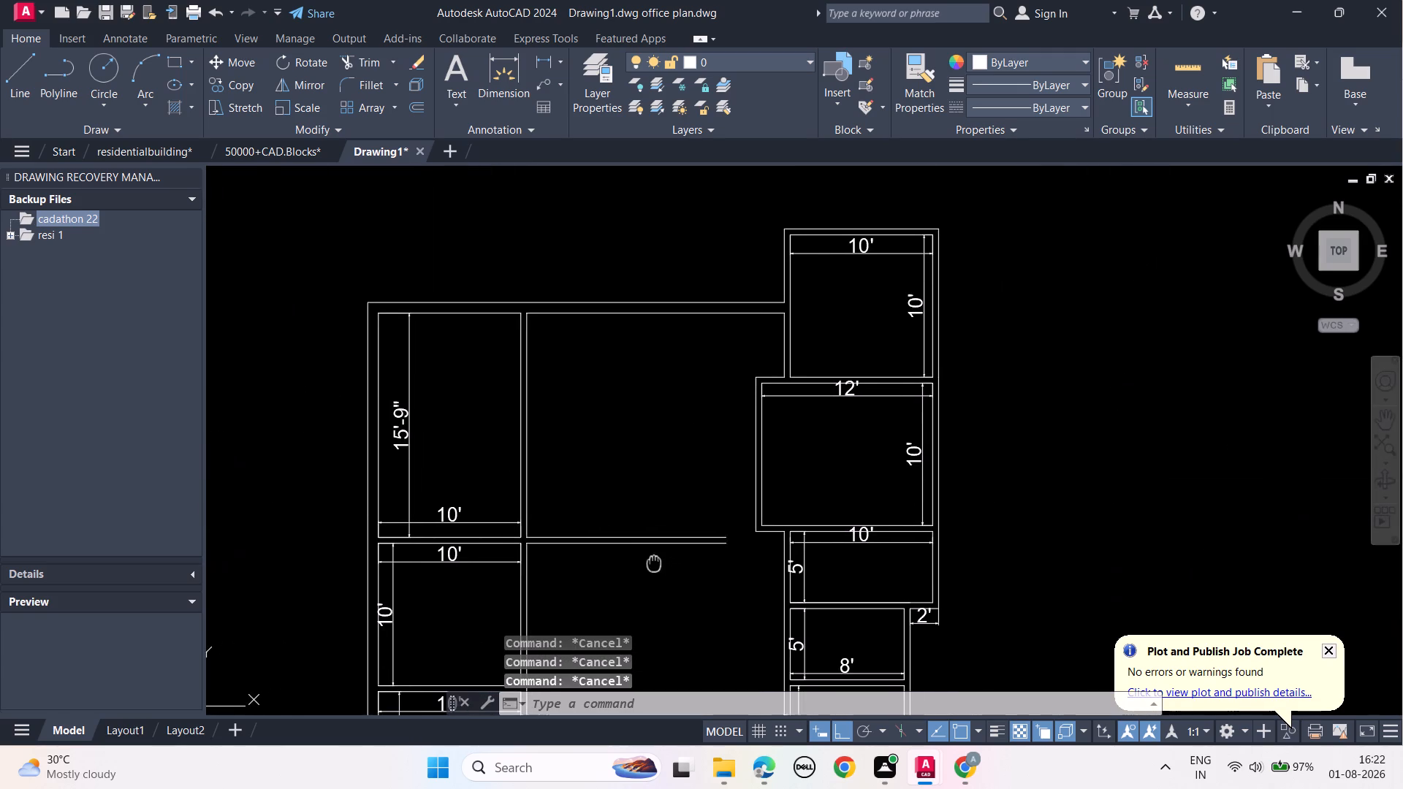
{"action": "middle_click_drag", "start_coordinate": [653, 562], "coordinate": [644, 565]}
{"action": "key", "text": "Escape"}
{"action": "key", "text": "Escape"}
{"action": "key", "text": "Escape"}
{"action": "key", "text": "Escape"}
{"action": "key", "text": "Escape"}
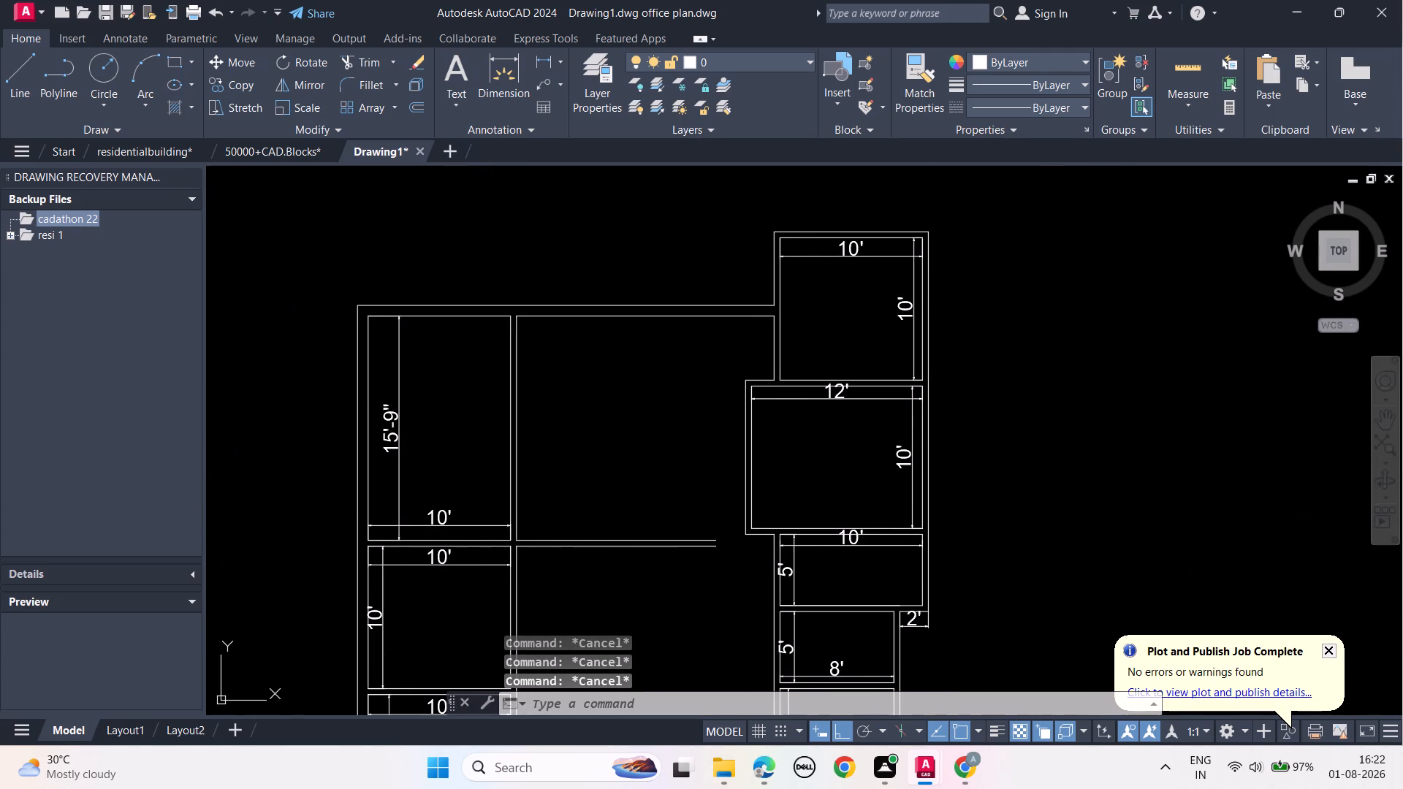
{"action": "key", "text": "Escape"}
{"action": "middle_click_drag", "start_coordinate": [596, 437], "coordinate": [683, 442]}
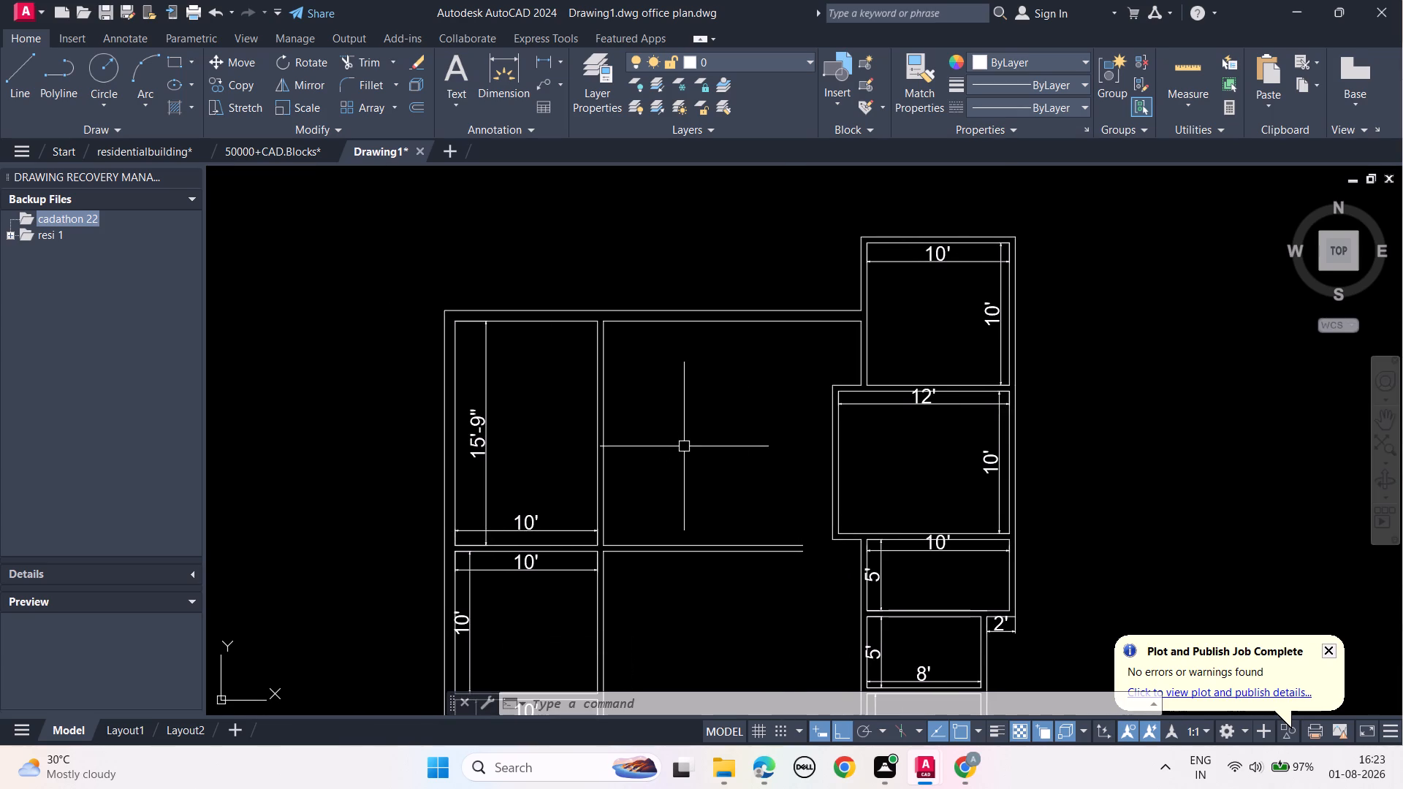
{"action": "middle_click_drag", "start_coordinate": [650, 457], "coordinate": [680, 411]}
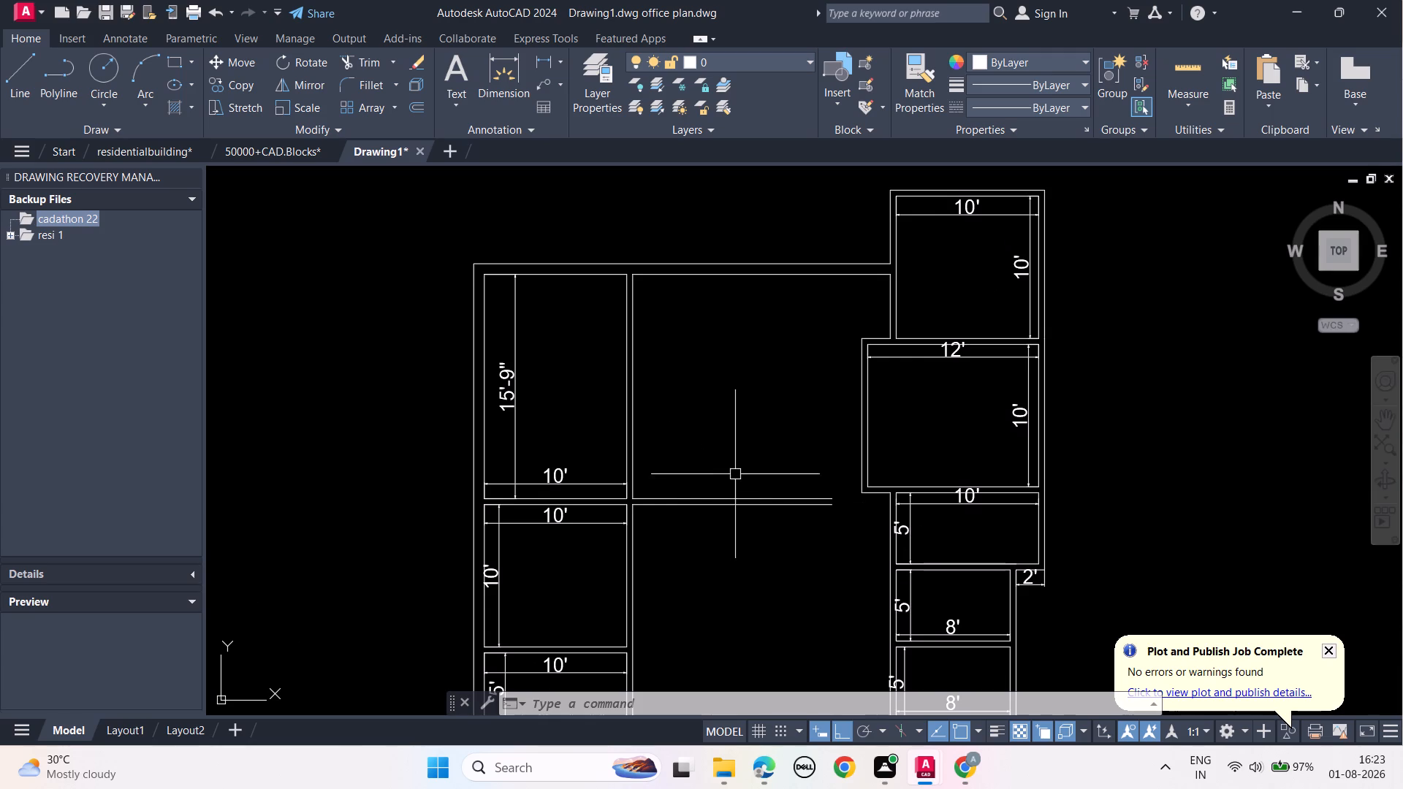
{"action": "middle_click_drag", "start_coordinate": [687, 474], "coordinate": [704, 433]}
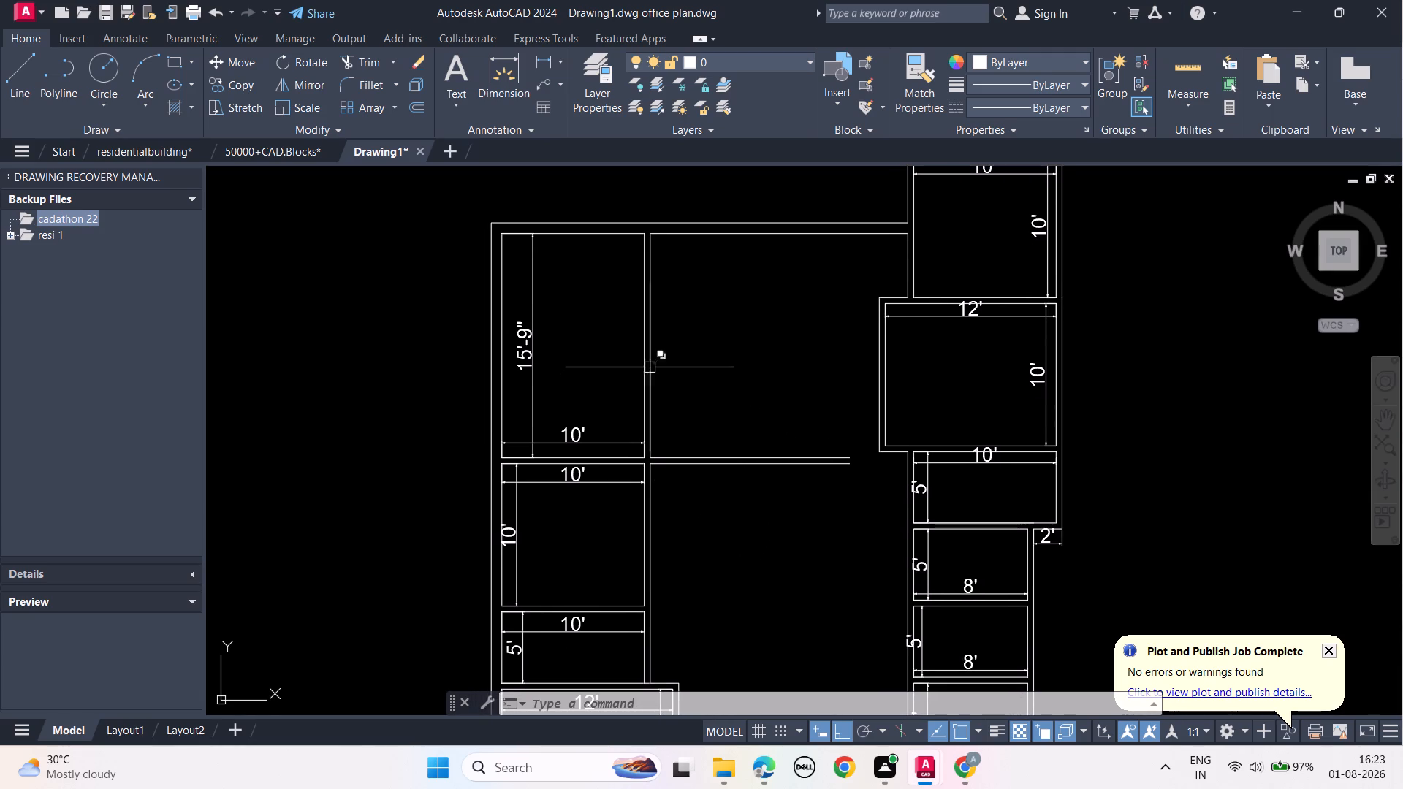
Delete the inner line of the 15'-9" room's right wall.
{"action": "scroll", "coordinate": [659, 362], "scroll_direction": "up", "scroll_amount": 1}
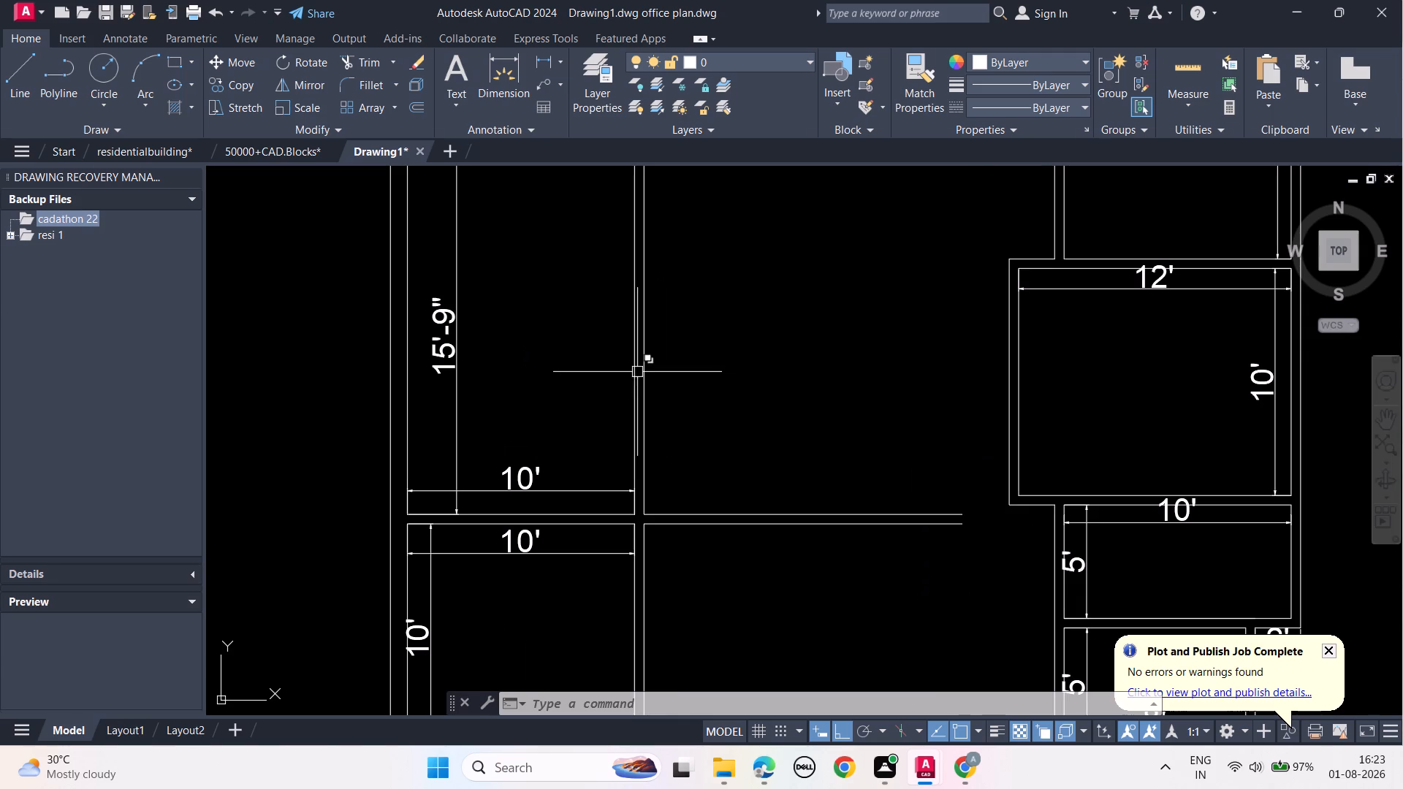
{"action": "scroll", "coordinate": [636, 369], "scroll_direction": "down", "scroll_amount": 1}
{"action": "left_click", "coordinate": [636, 349]}
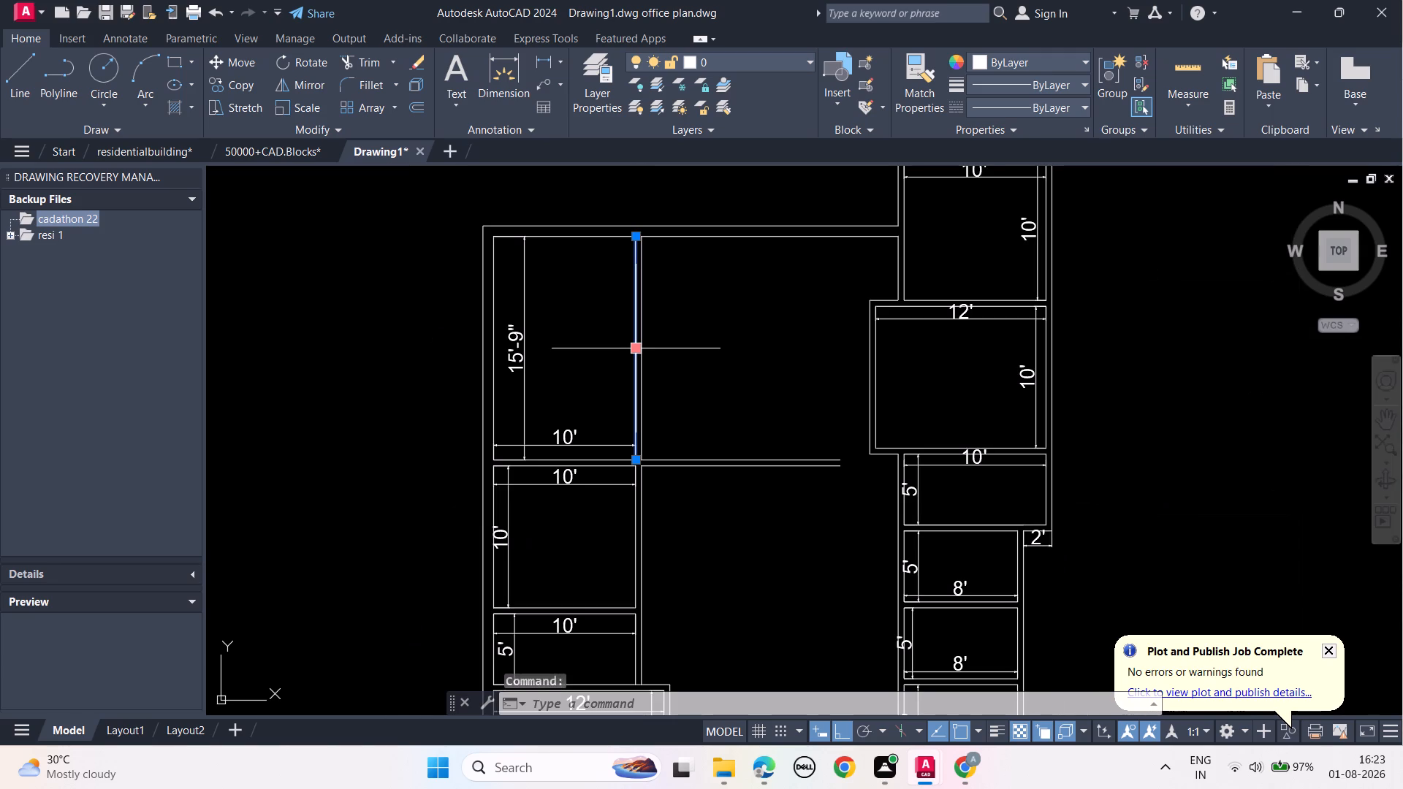
{"action": "key", "text": "Delete"}
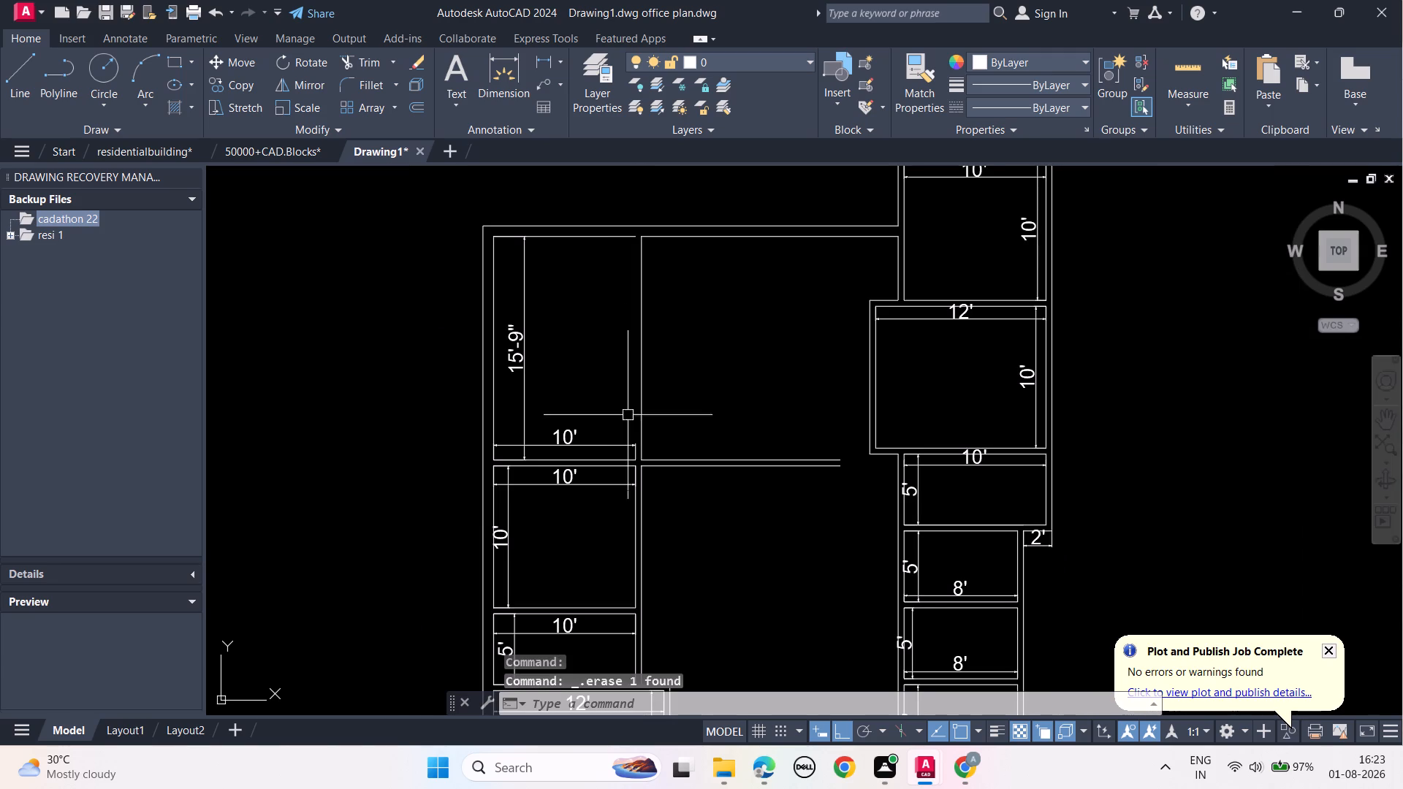
Draw a 10' vertical line upward from the 15'-9" room's inner bottom-right corner.
{"action": "scroll", "coordinate": [645, 448], "scroll_direction": "up", "scroll_amount": 3}
{"action": "middle_click_drag", "start_coordinate": [654, 448], "coordinate": [710, 429]}
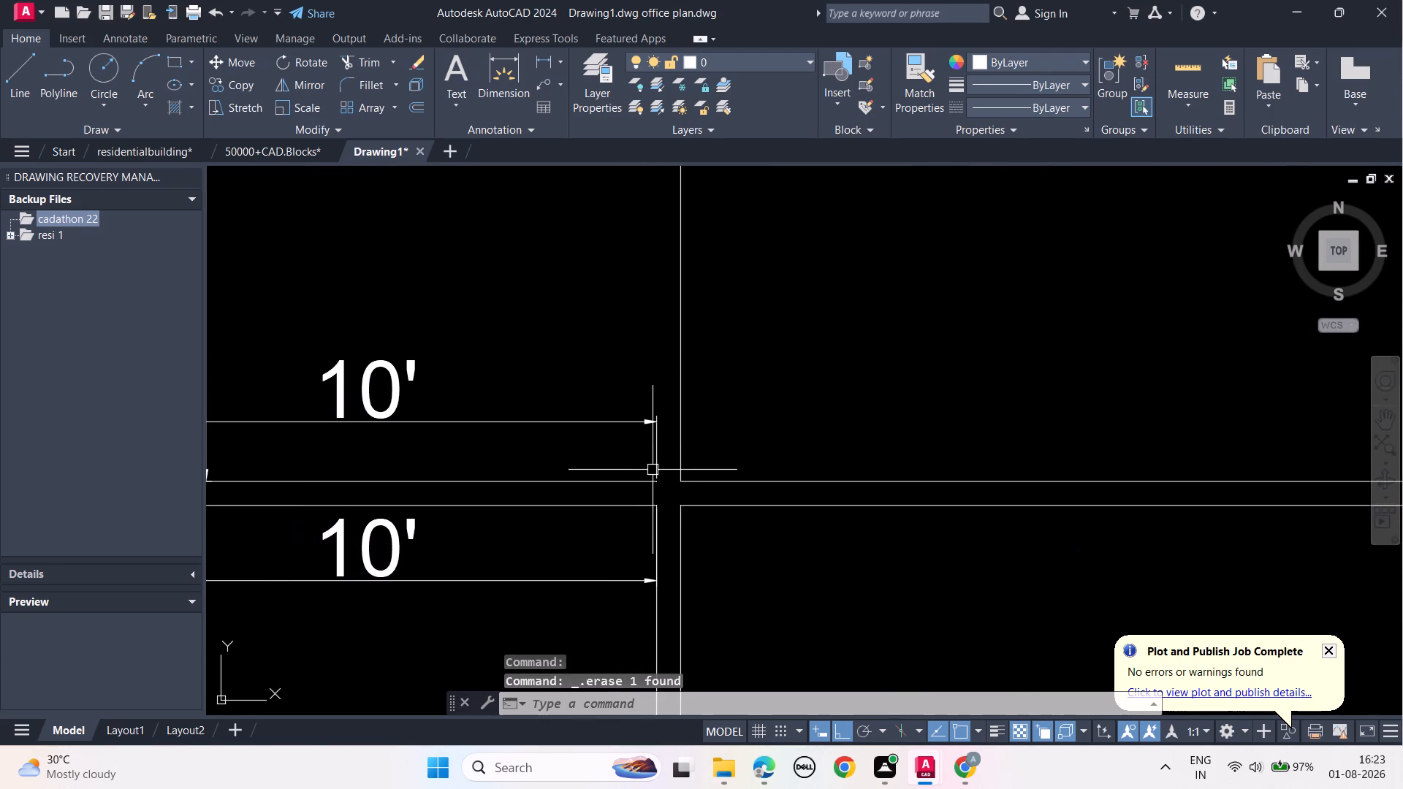
{"action": "type", "text": "L"}
{"action": "key", "text": "space"}
{"action": "left_click", "coordinate": [658, 481]}
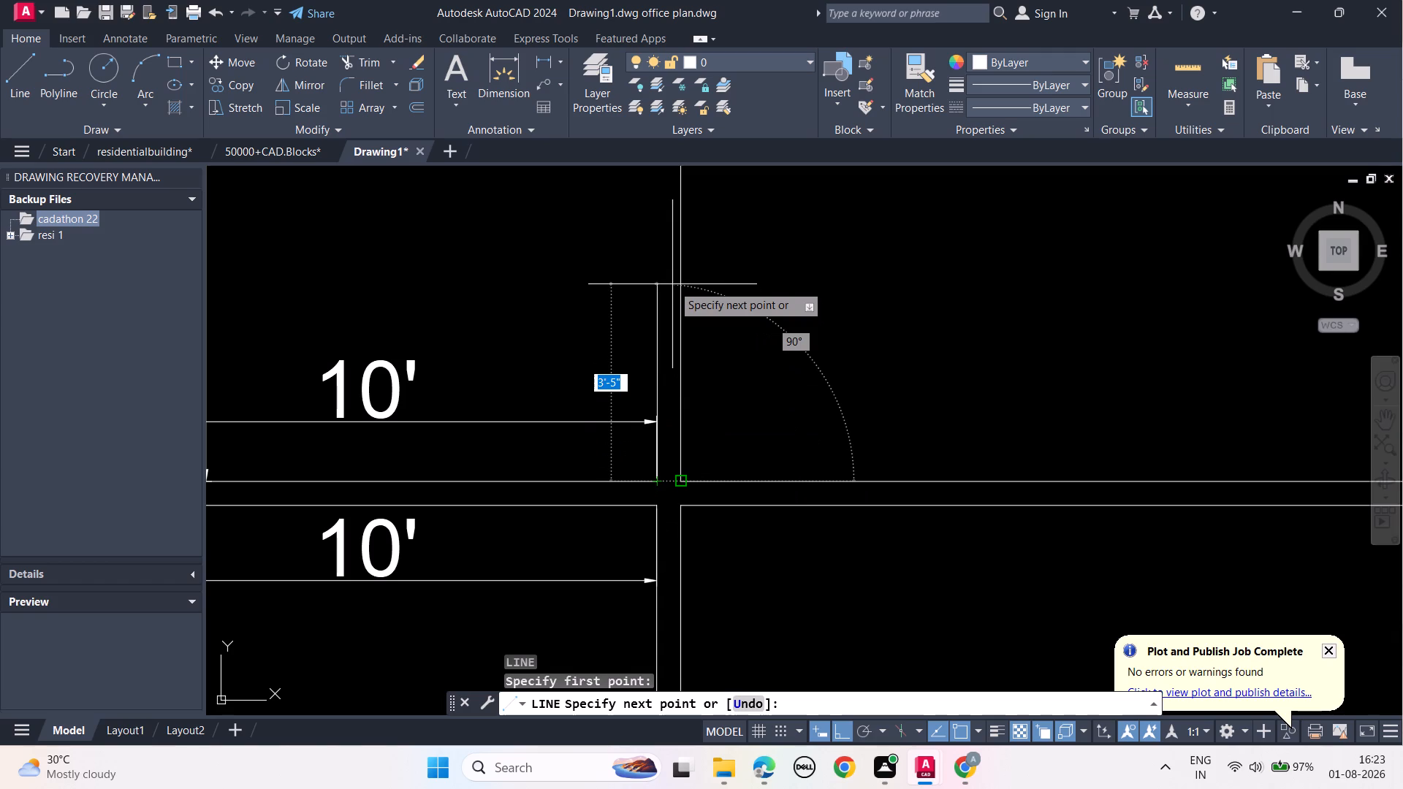
{"action": "type", "text": "10'"}
{"action": "key", "text": "Return"}
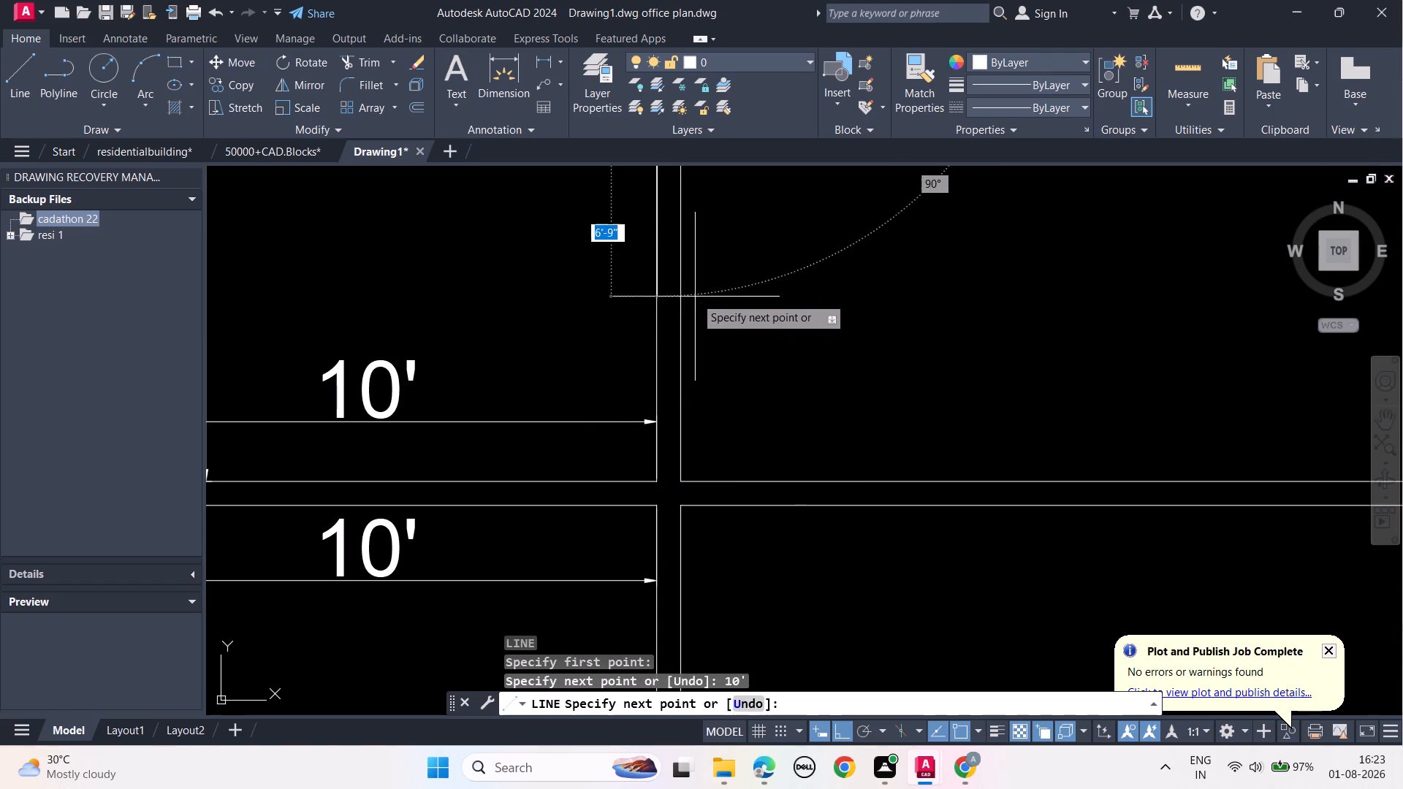
{"action": "scroll", "coordinate": [804, 340], "scroll_direction": "down", "scroll_amount": 3}
{"action": "key", "text": "Escape"}
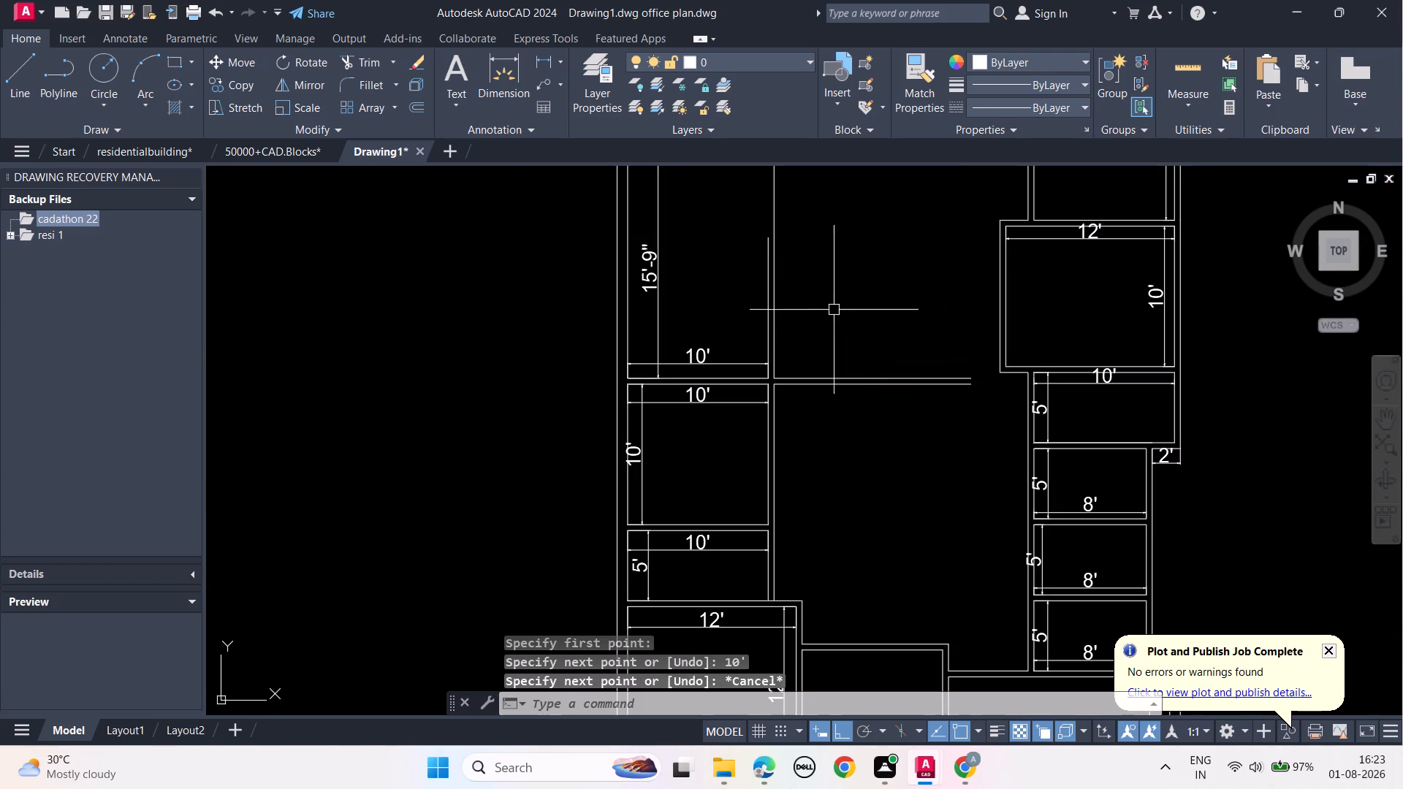
Draw a horizontal line from the top of the 10' line rightward across the wall's outer line.
{"action": "middle_click_drag", "start_coordinate": [839, 260], "coordinate": [786, 446]}
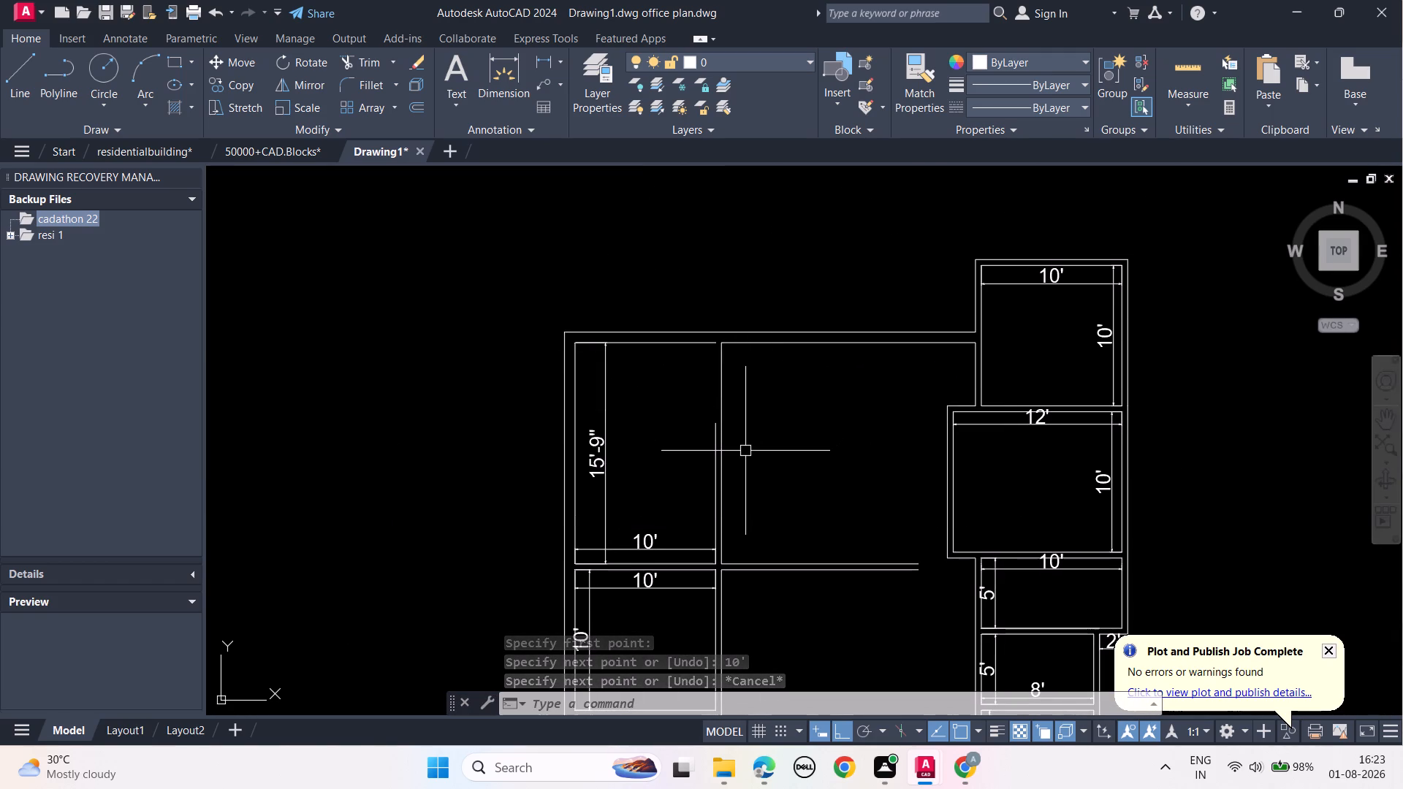
{"action": "type", "text": "L"}
{"action": "key", "text": "space"}
{"action": "scroll", "coordinate": [716, 446], "scroll_direction": "up", "scroll_amount": 3}
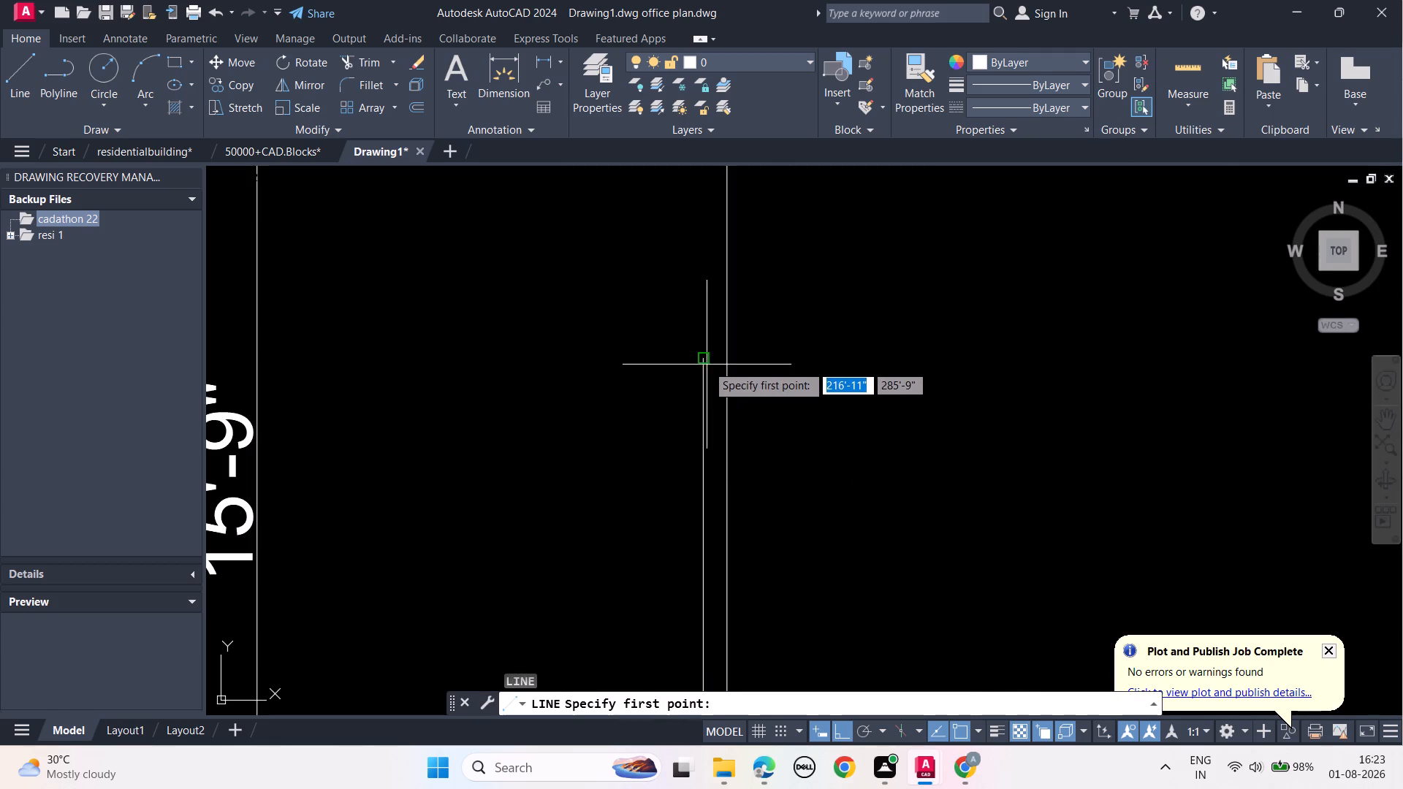
{"action": "left_click", "coordinate": [706, 359]}
{"action": "left_click", "coordinate": [807, 360]}
{"action": "key", "text": "Escape"}
{"action": "key", "text": "Escape"}
{"action": "key", "text": "Escape"}
{"action": "key", "text": "Escape"}
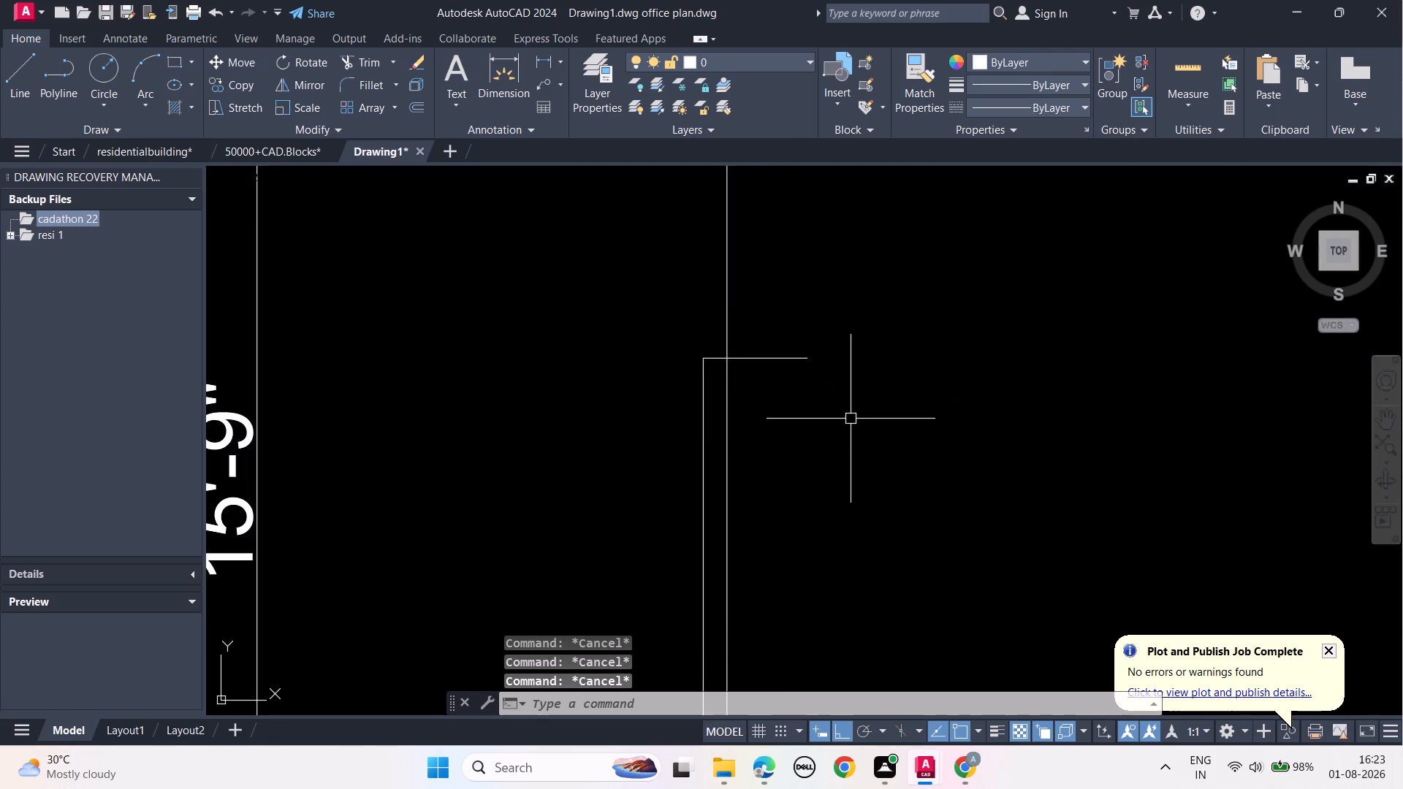
Trim the cap line's overhang and the outer wall line above it, leaving a closed wall end and an opening above.
{"action": "type", "text": "TR"}
{"action": "key", "text": "space"}
{"action": "left_click", "coordinate": [755, 359]}
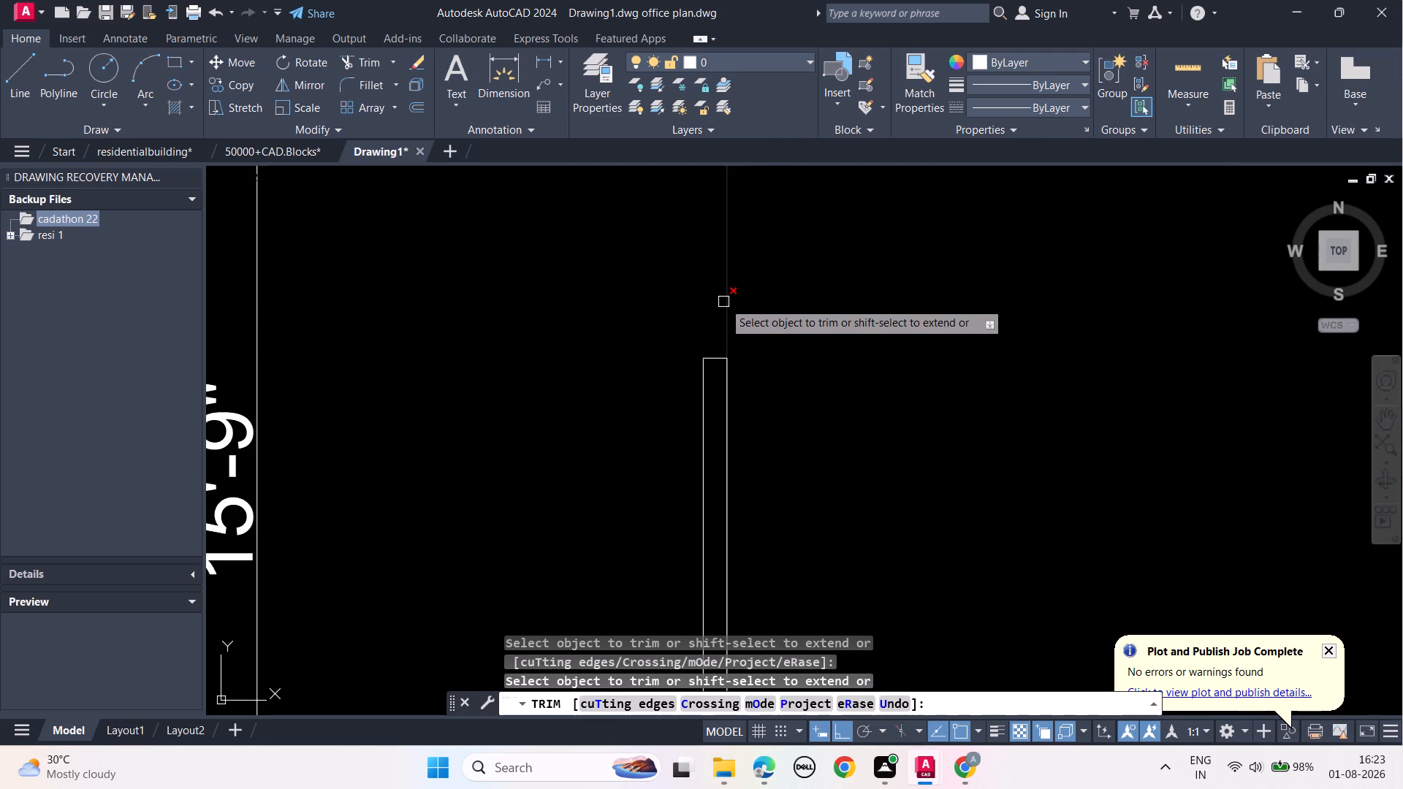
{"action": "left_click", "coordinate": [723, 302]}
{"action": "key", "text": "Escape"}
{"action": "key", "text": "Escape"}
{"action": "key", "text": "Escape"}
{"action": "scroll", "coordinate": [733, 314], "scroll_direction": "down", "scroll_amount": 4}
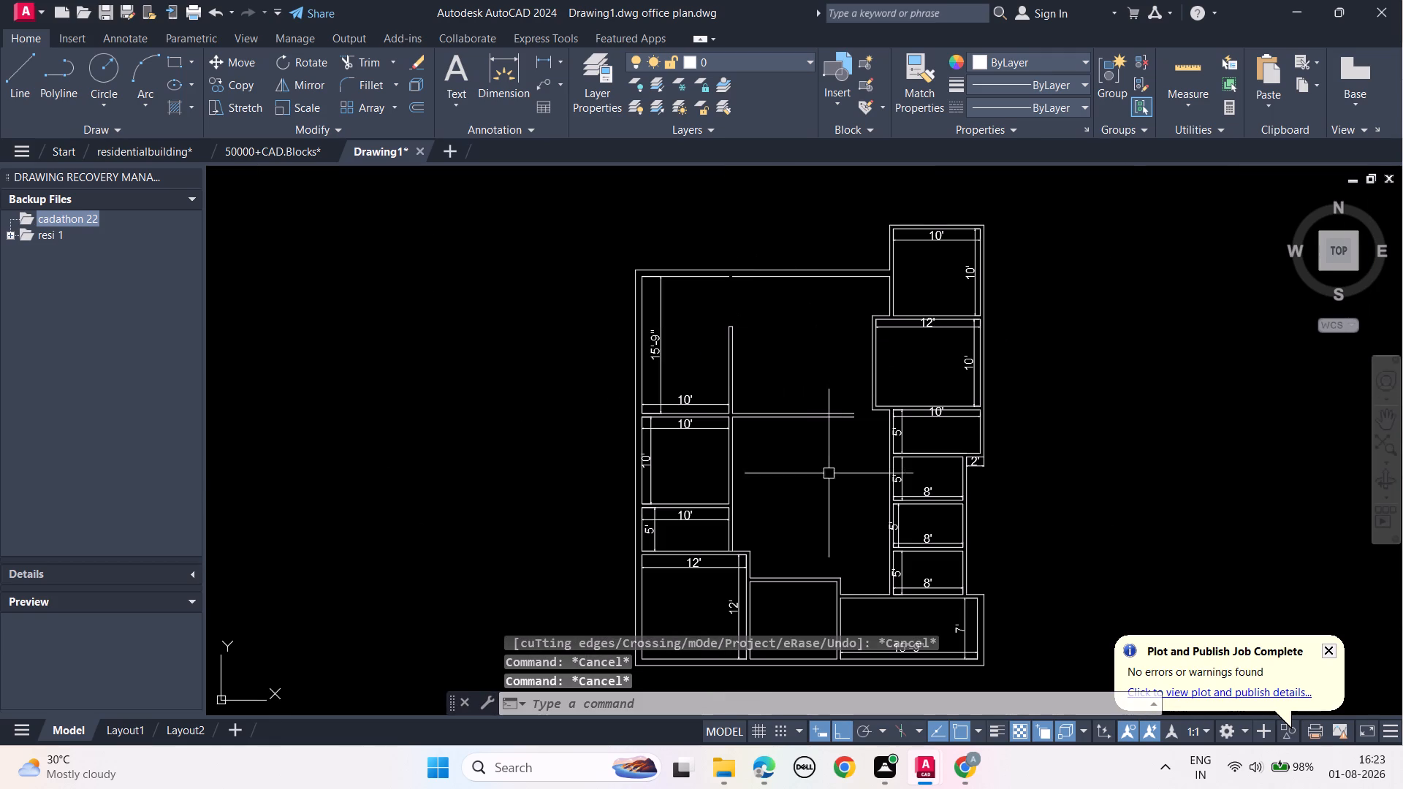
{"action": "key", "text": "Escape"}
{"action": "key", "text": "Escape"}
{"action": "key", "text": "Escape"}
{"action": "key", "text": "Escape"}
{"action": "middle_click_drag", "start_coordinate": [831, 516], "coordinate": [832, 601]}
{"action": "scroll", "coordinate": [798, 330], "scroll_direction": "up", "scroll_amount": 2}
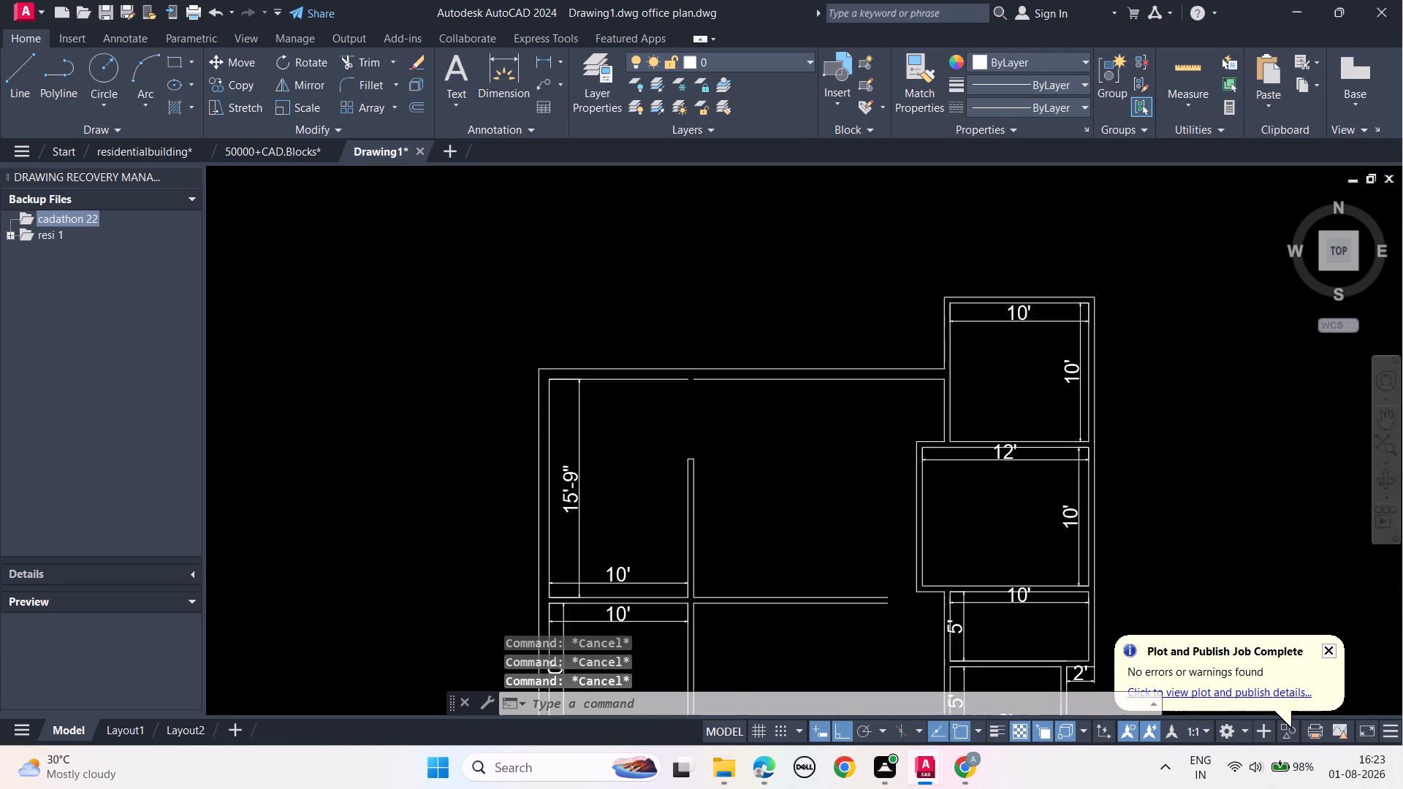
Stretch the end of the upper wall's inner line to meet the adjoining line, closing the gap above the partition.
{"action": "scroll", "coordinate": [734, 491], "scroll_direction": "up", "scroll_amount": 2}
{"action": "middle_click_drag", "start_coordinate": [714, 457], "coordinate": [916, 508]}
{"action": "left_click", "coordinate": [644, 334]}
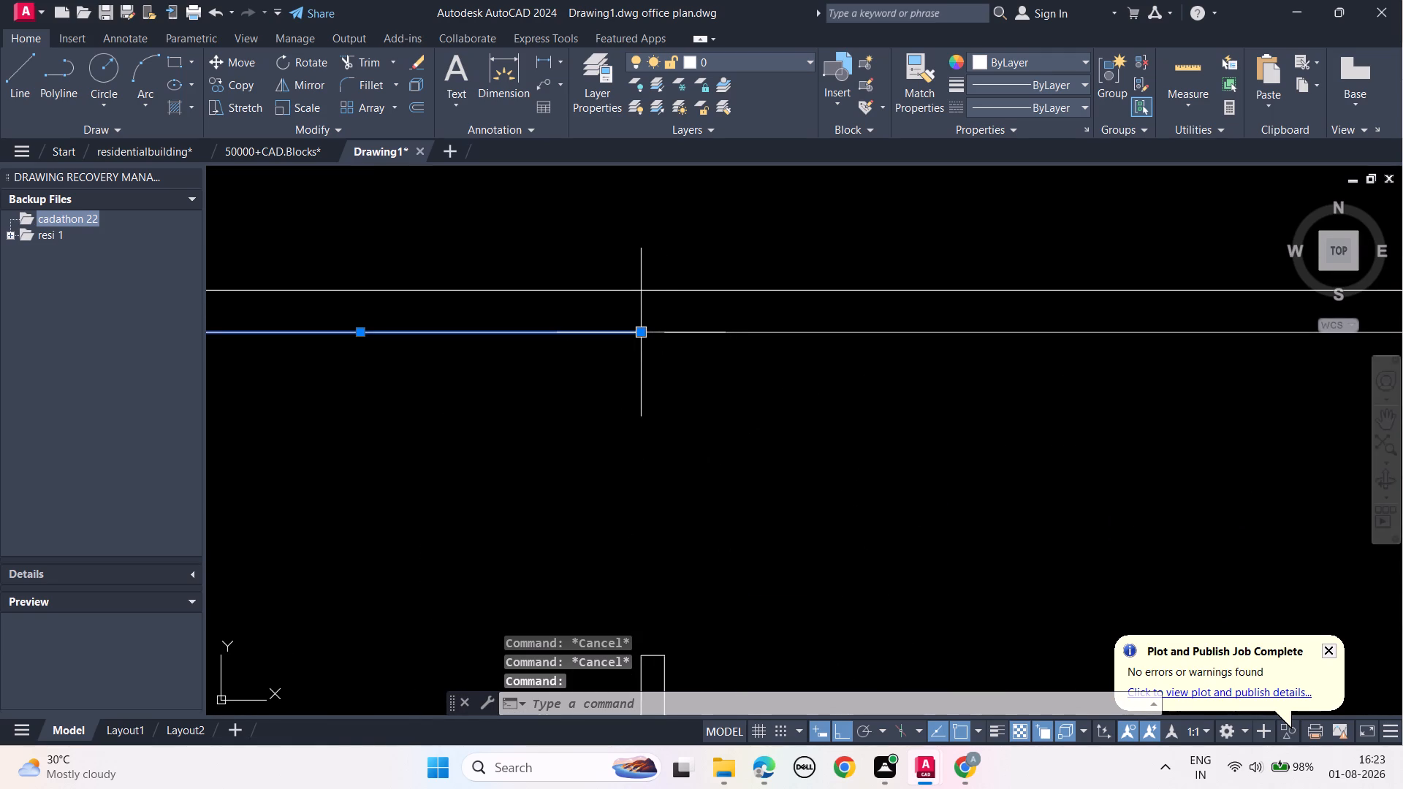
{"action": "left_click_drag", "start_coordinate": [644, 334], "coordinate": [651, 332]}
{"action": "left_click", "coordinate": [662, 334]}
{"action": "left_click", "coordinate": [665, 331]}
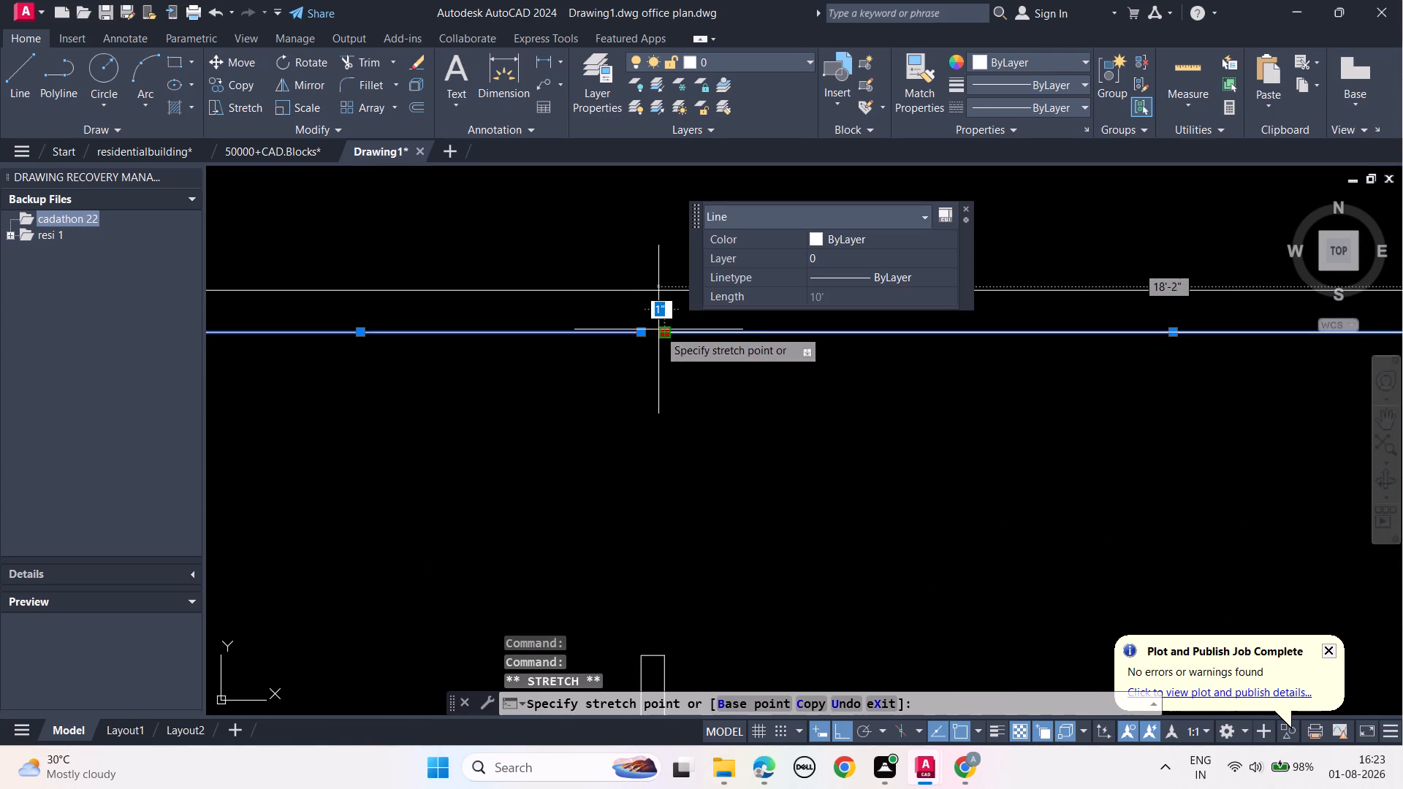
{"action": "left_click", "coordinate": [663, 331]}
{"action": "left_click_drag", "start_coordinate": [640, 330], "coordinate": [655, 330]}
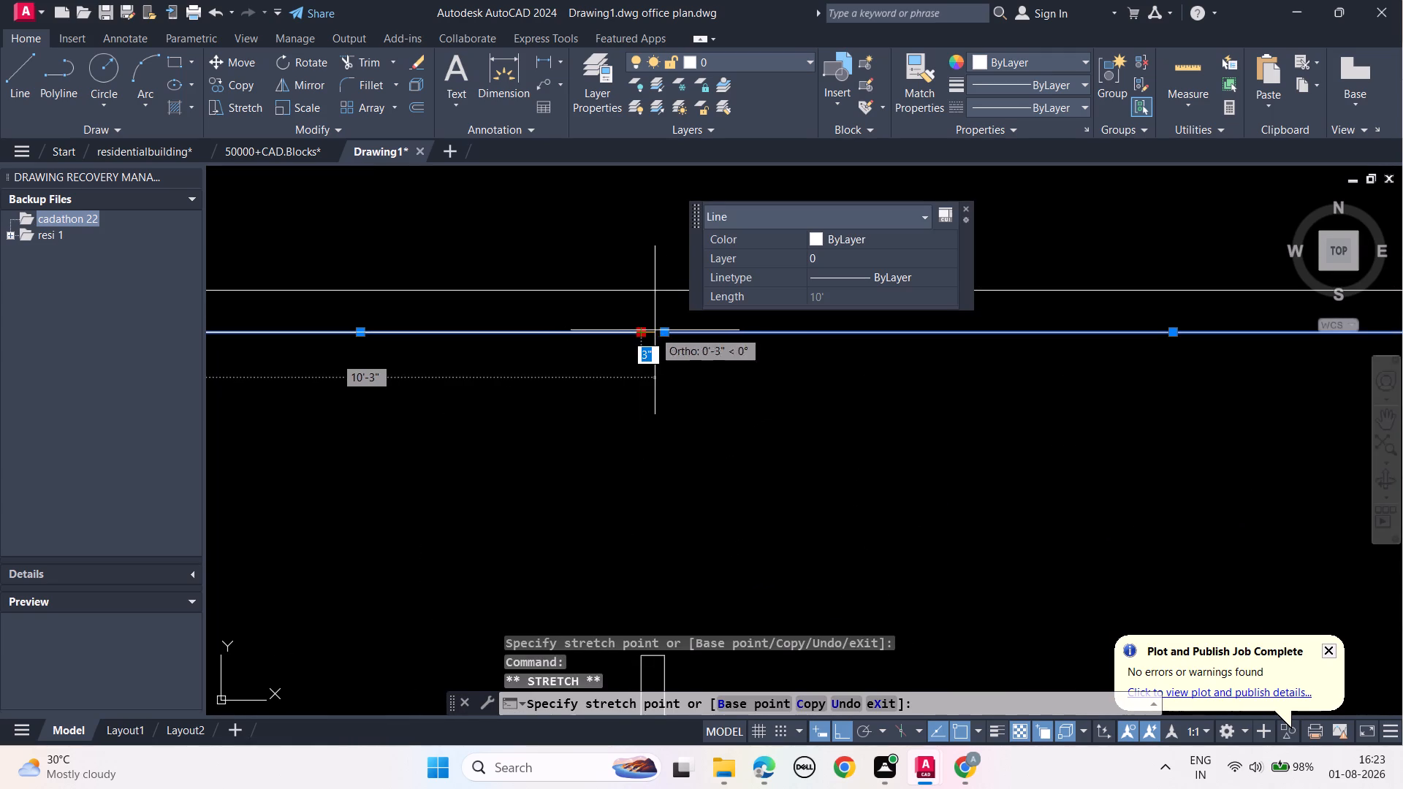
{"action": "left_click_drag", "start_coordinate": [655, 330], "coordinate": [659, 331]}
{"action": "left_click", "coordinate": [659, 331]}
{"action": "key", "text": "Escape"}
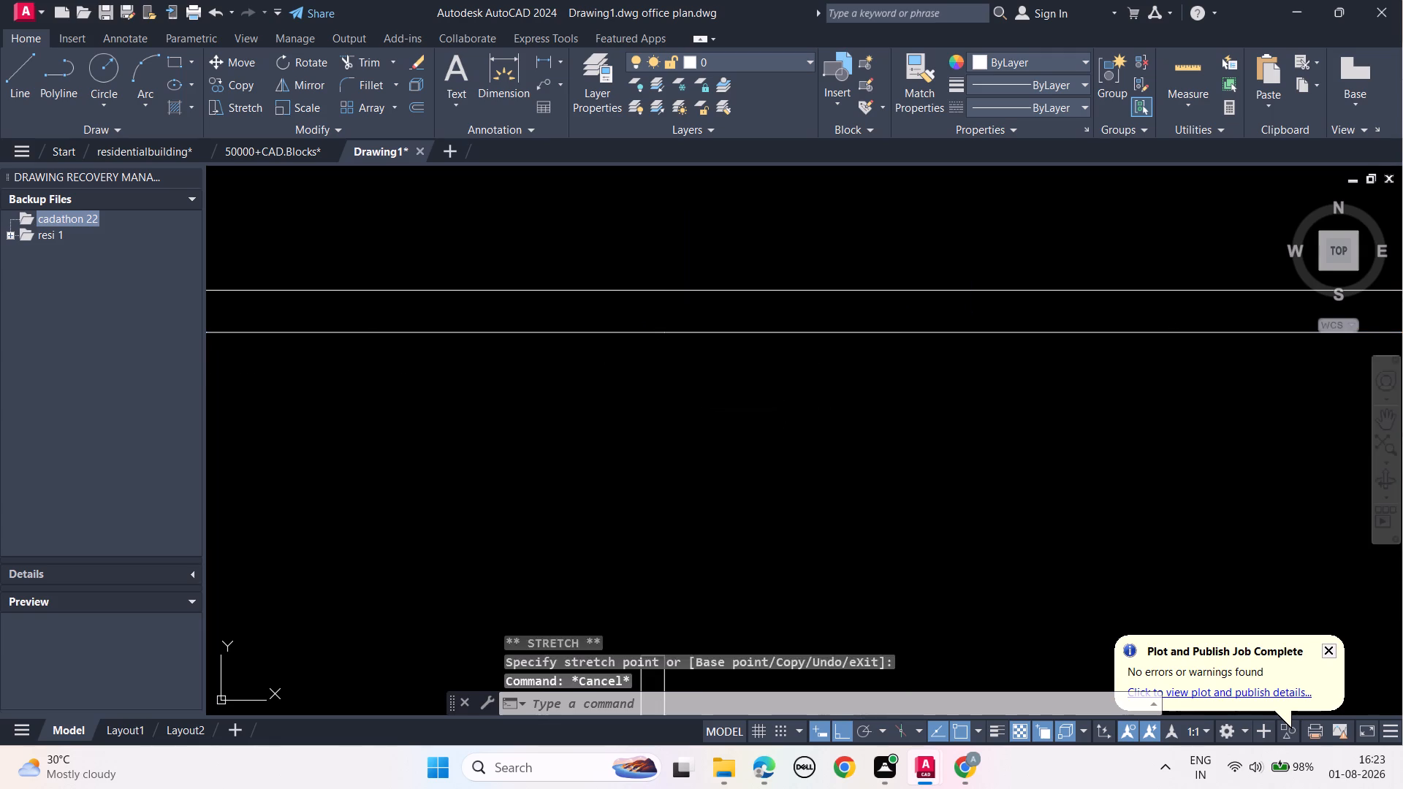
{"action": "key", "text": "Escape"}
{"action": "key", "text": "Escape"}
Draw a short vertical line closing the free end of the horizontal partition wall.
{"action": "scroll", "coordinate": [697, 426], "scroll_direction": "down", "scroll_amount": 4}
{"action": "middle_click_drag", "start_coordinate": [736, 472], "coordinate": [712, 324]}
{"action": "scroll", "coordinate": [712, 324], "scroll_direction": "up", "scroll_amount": 1}
{"action": "middle_click_drag", "start_coordinate": [712, 465], "coordinate": [699, 352]}
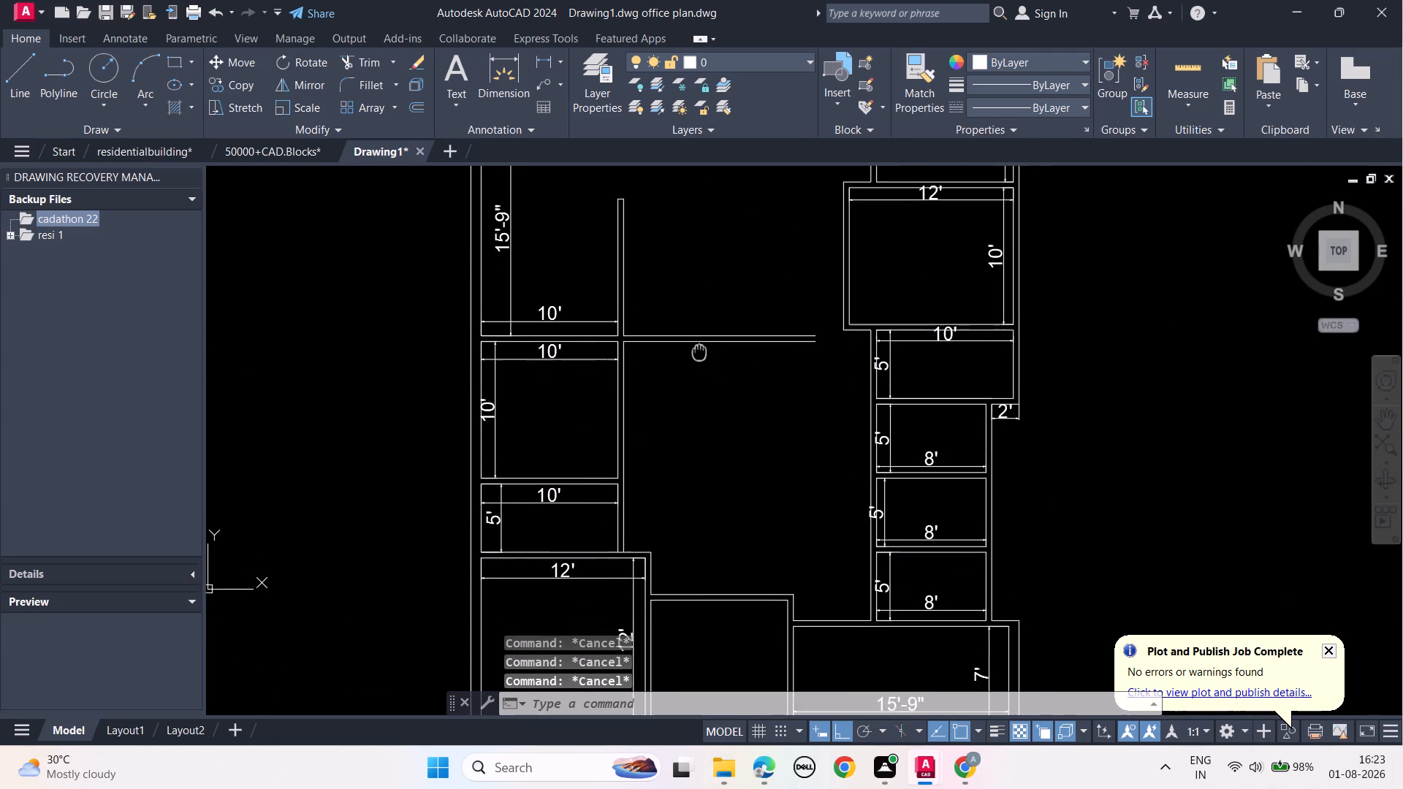
{"action": "middle_click_drag", "start_coordinate": [699, 352], "coordinate": [698, 347]}
{"action": "middle_click_drag", "start_coordinate": [741, 454], "coordinate": [739, 599]}
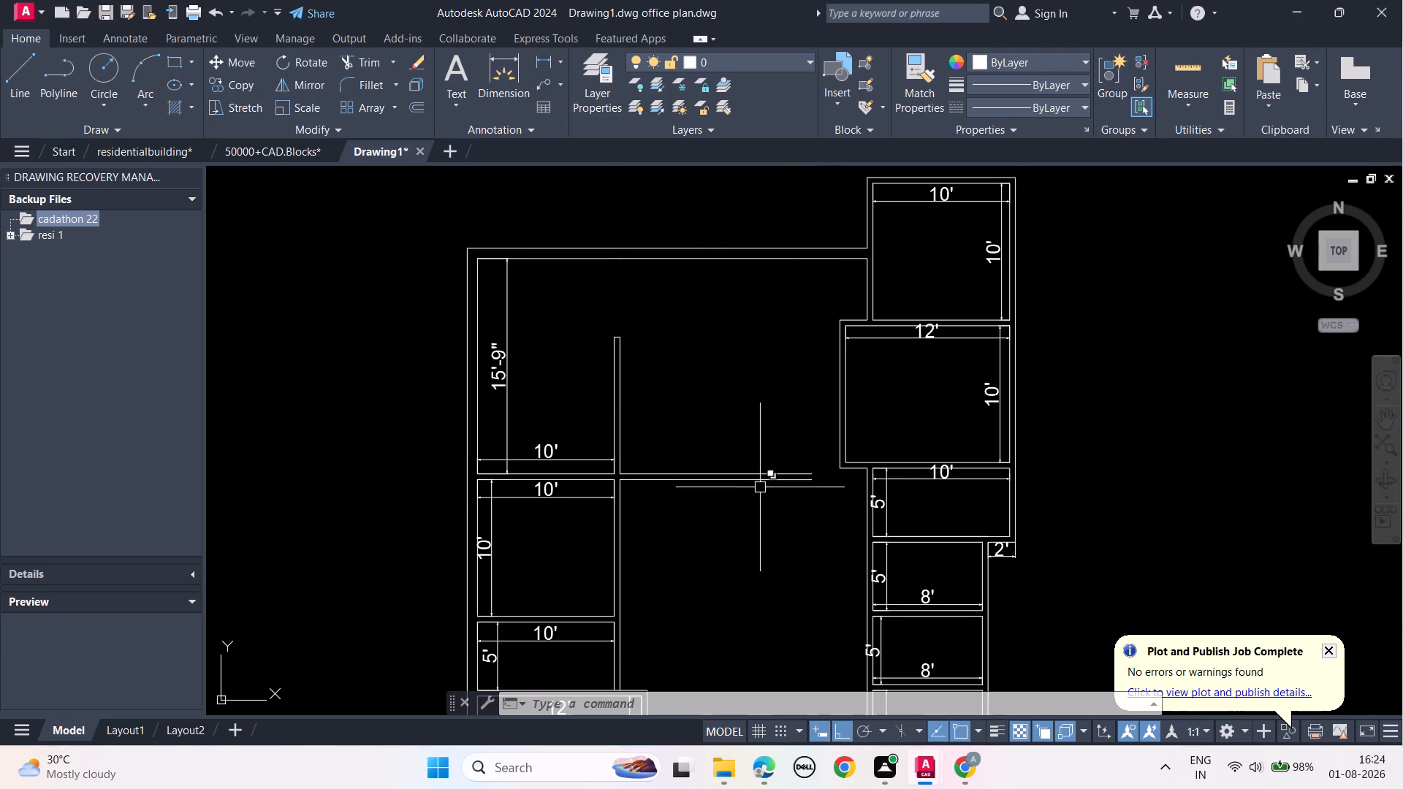
{"action": "middle_click_drag", "start_coordinate": [761, 489], "coordinate": [707, 444]}
{"action": "scroll", "coordinate": [771, 430], "scroll_direction": "up", "scroll_amount": 3}
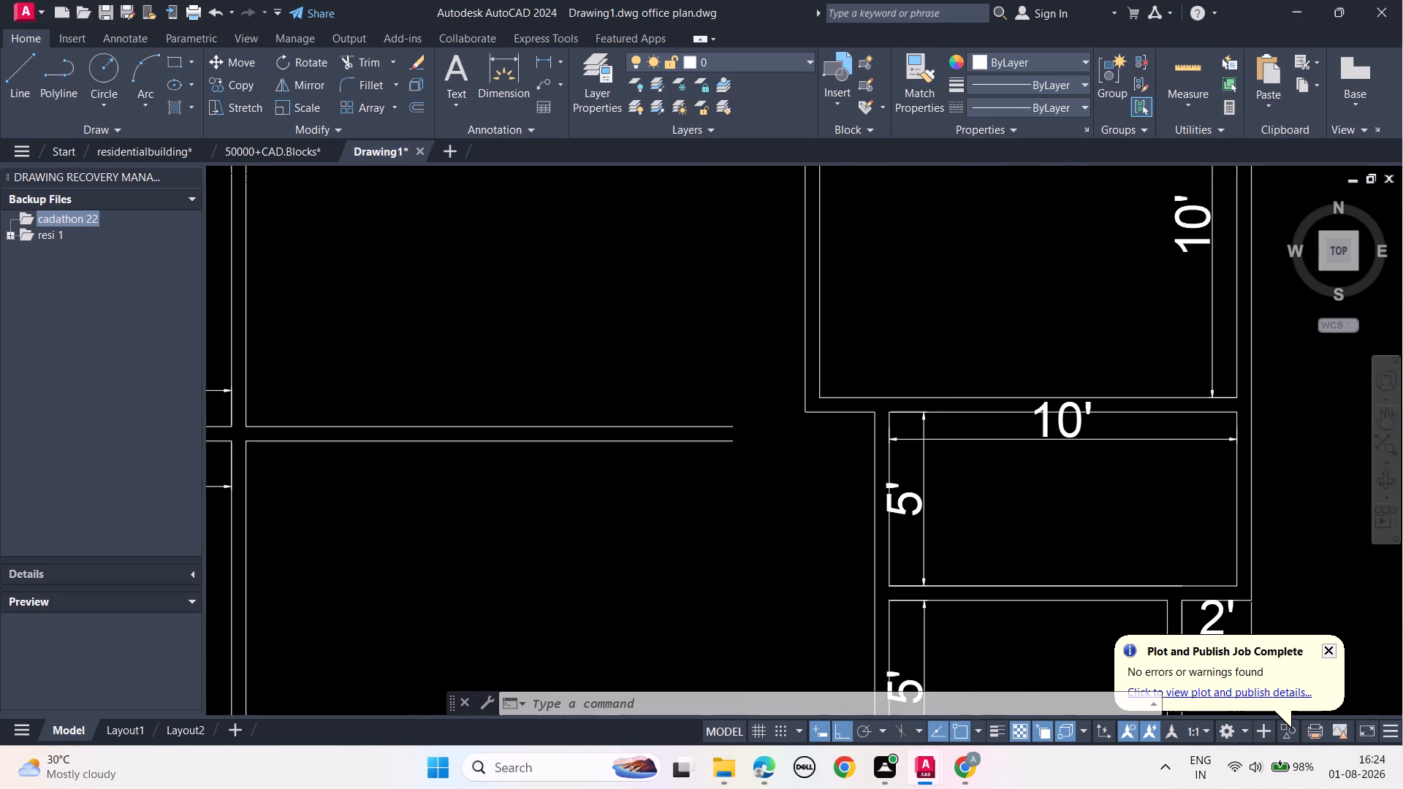
{"action": "type", "text": "L"}
{"action": "key", "text": "space"}
{"action": "left_click", "coordinate": [711, 425]}
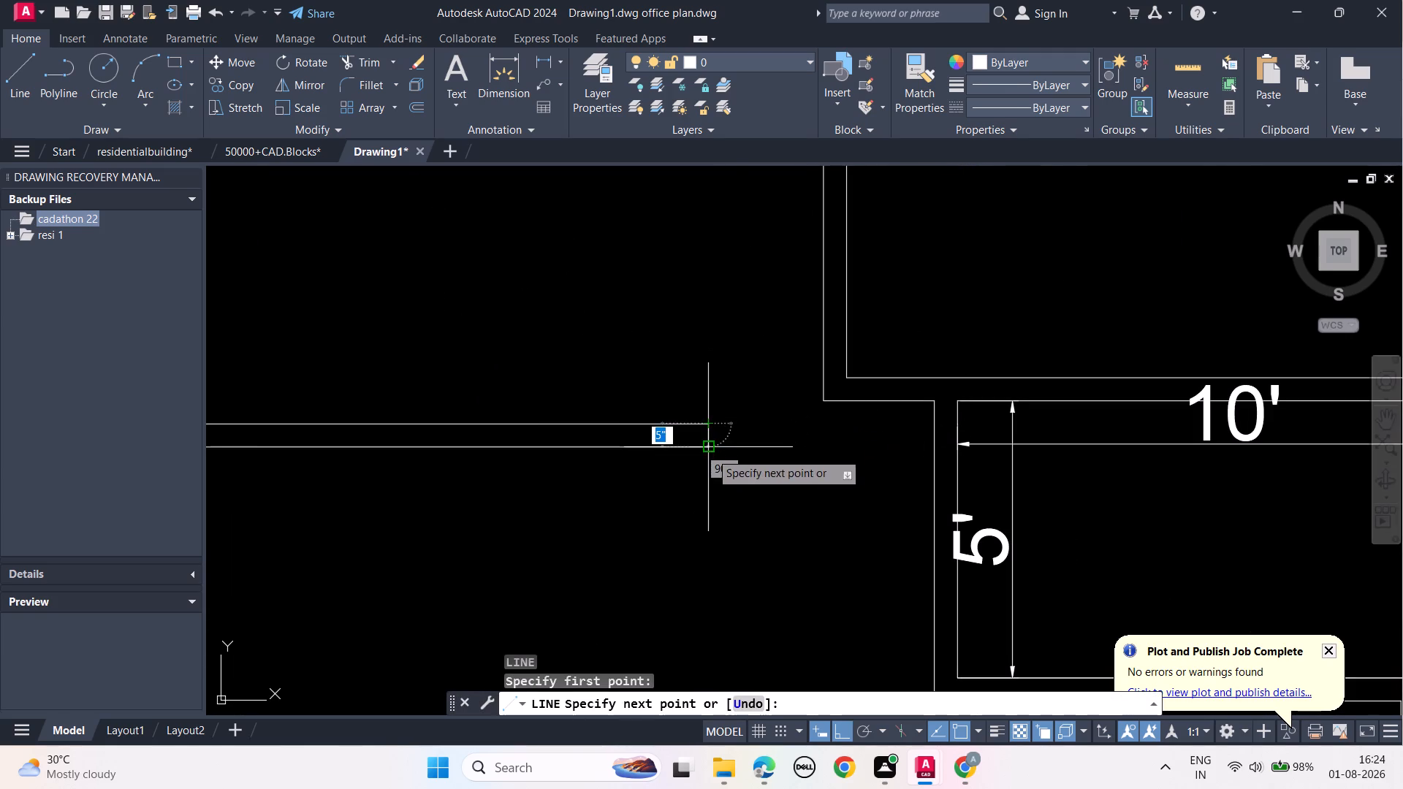
{"action": "left_click", "coordinate": [710, 452]}
{"action": "key", "text": "Escape"}
{"action": "key", "text": "Escape"}
{"action": "key", "text": "Escape"}
{"action": "key", "text": "Escape"}
{"action": "key", "text": "Escape"}
{"action": "key", "text": "Escape"}
{"action": "scroll", "coordinate": [702, 498], "scroll_direction": "down", "scroll_amount": 2}
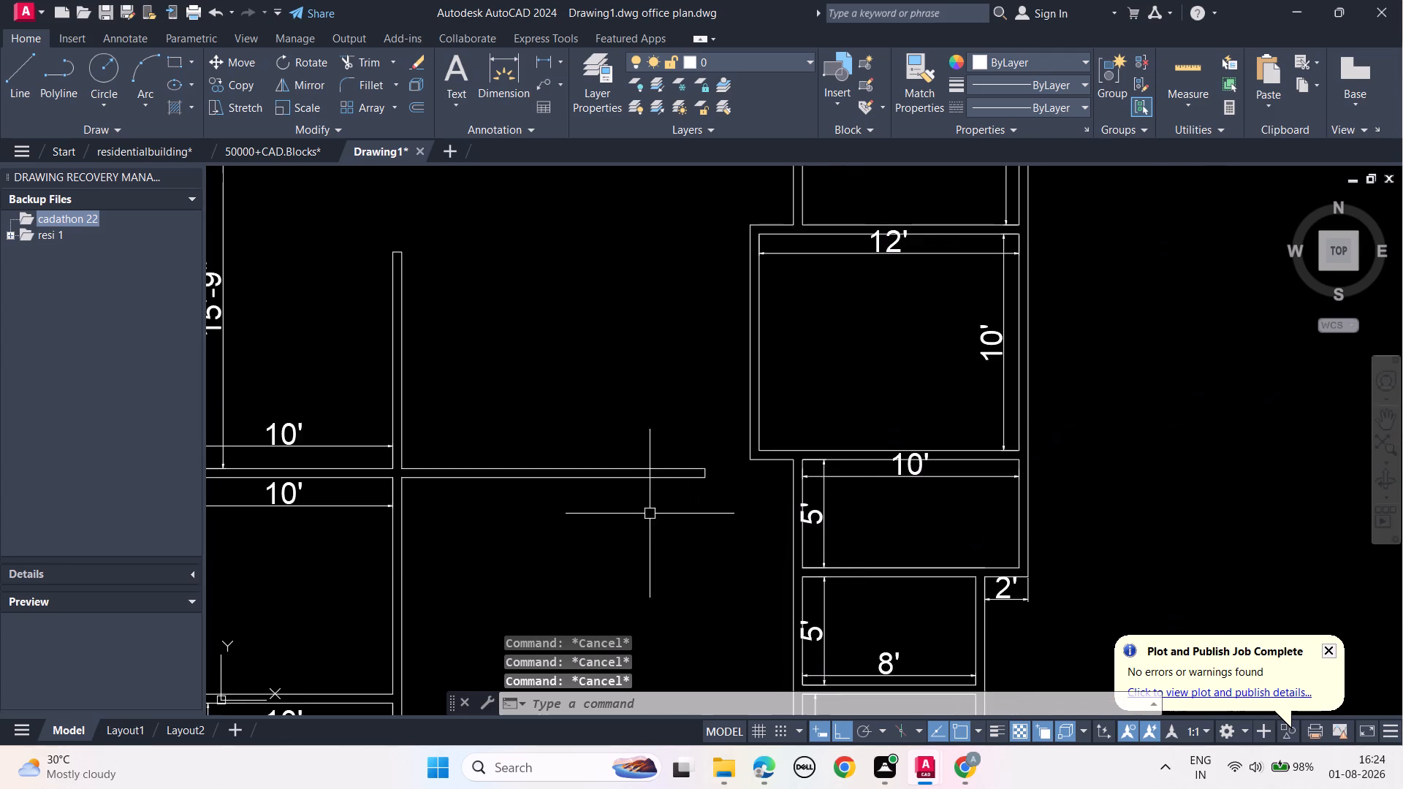
Move the room's vertical 15'-9" dimension line rightward, past the vertical partition wall.
{"action": "middle_click_drag", "start_coordinate": [650, 514], "coordinate": [779, 487]}
{"action": "scroll", "coordinate": [701, 518], "scroll_direction": "down", "scroll_amount": 1}
{"action": "middle_click_drag", "start_coordinate": [704, 536], "coordinate": [719, 496]}
{"action": "scroll", "coordinate": [720, 495], "scroll_direction": "down", "scroll_amount": 1}
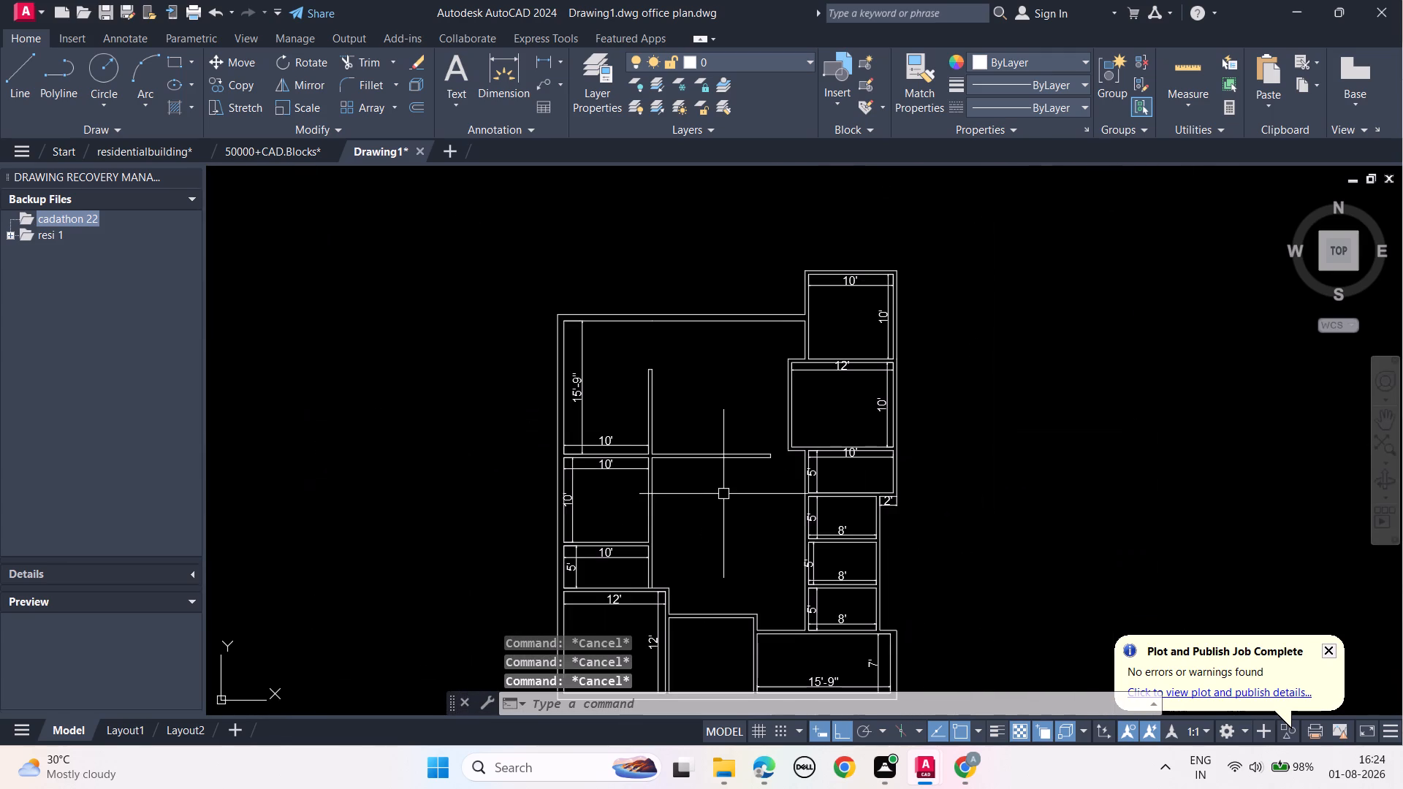
{"action": "middle_click_drag", "start_coordinate": [739, 526], "coordinate": [729, 585]}
{"action": "scroll", "coordinate": [661, 455], "scroll_direction": "up", "scroll_amount": 2}
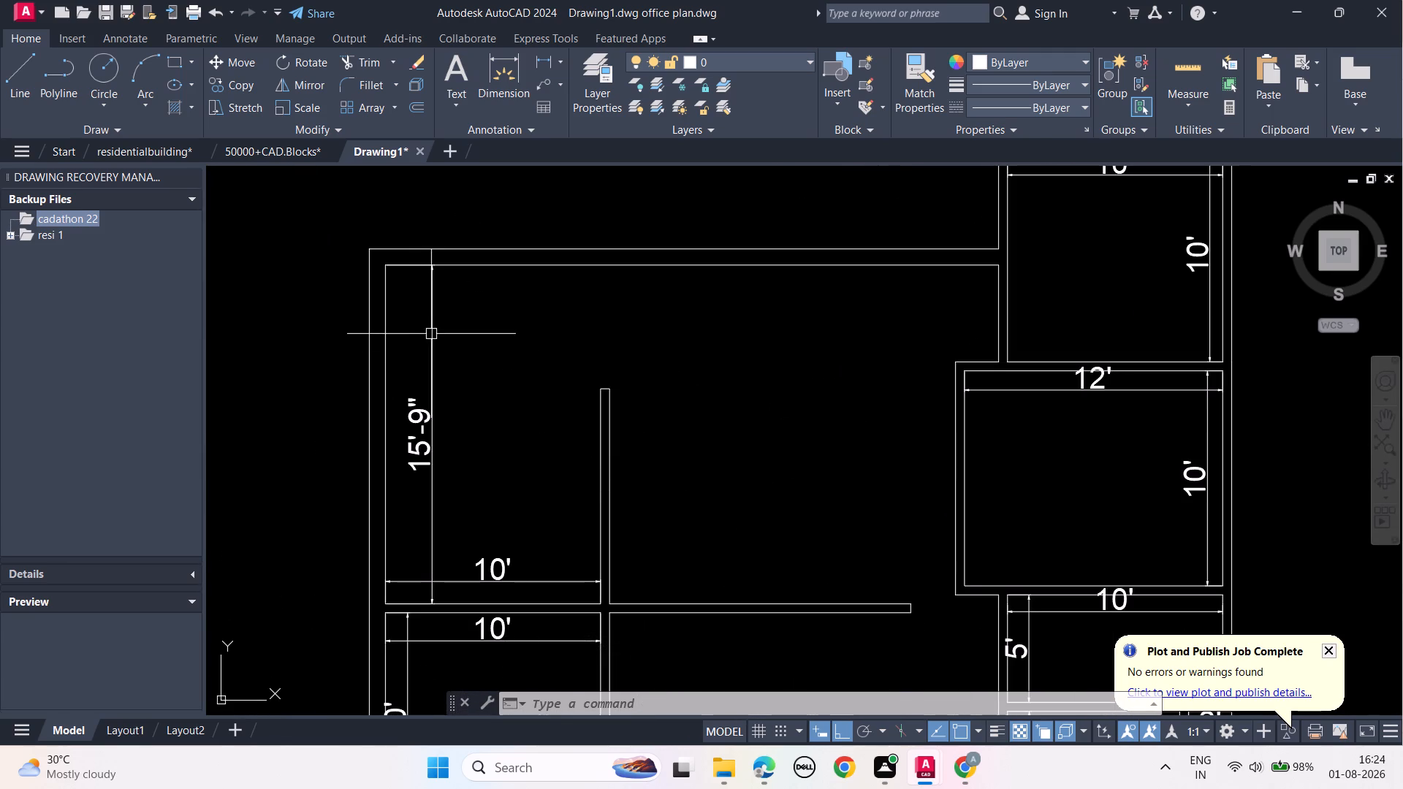
{"action": "left_click", "coordinate": [432, 332]}
{"action": "left_click_drag", "start_coordinate": [430, 431], "coordinate": [439, 431]}
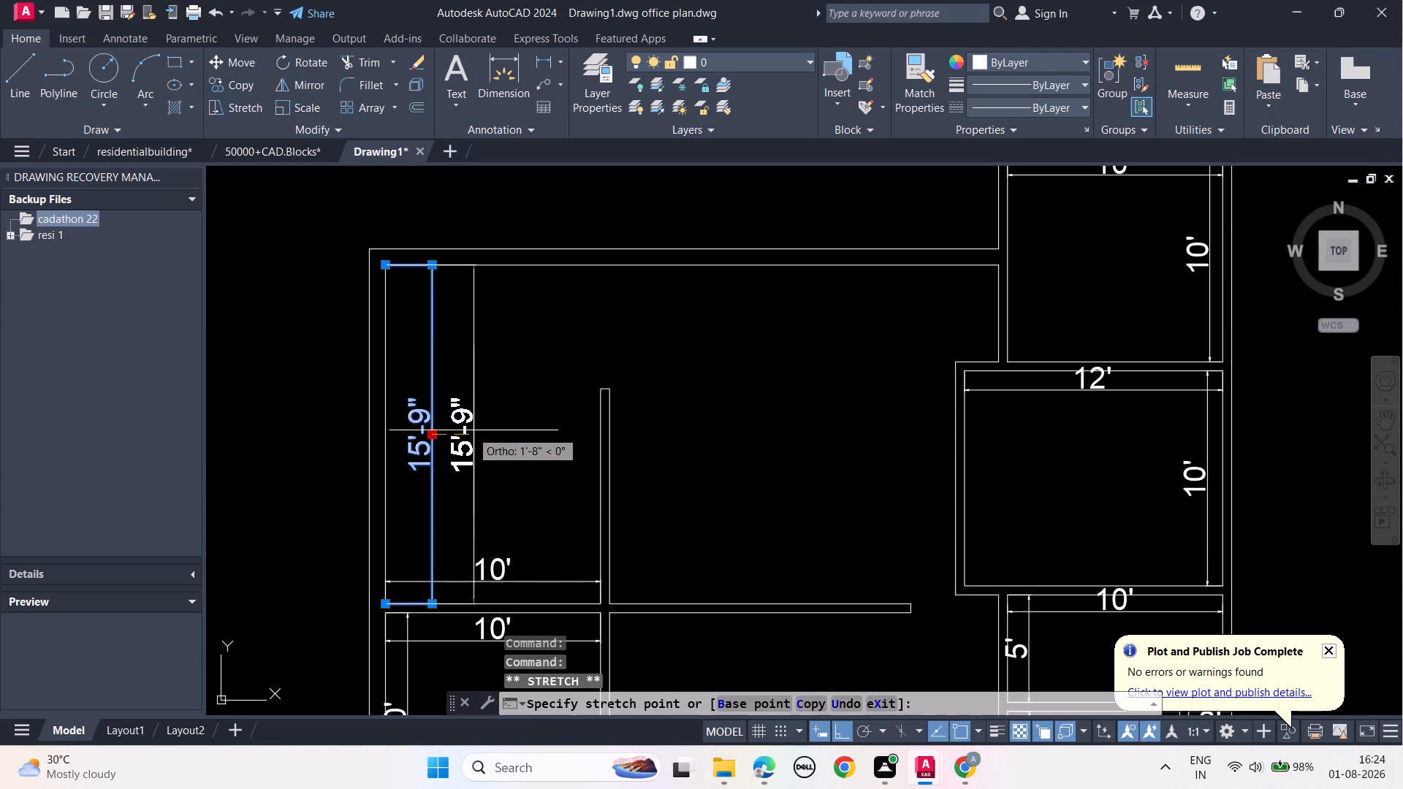
{"action": "left_click", "coordinate": [684, 432]}
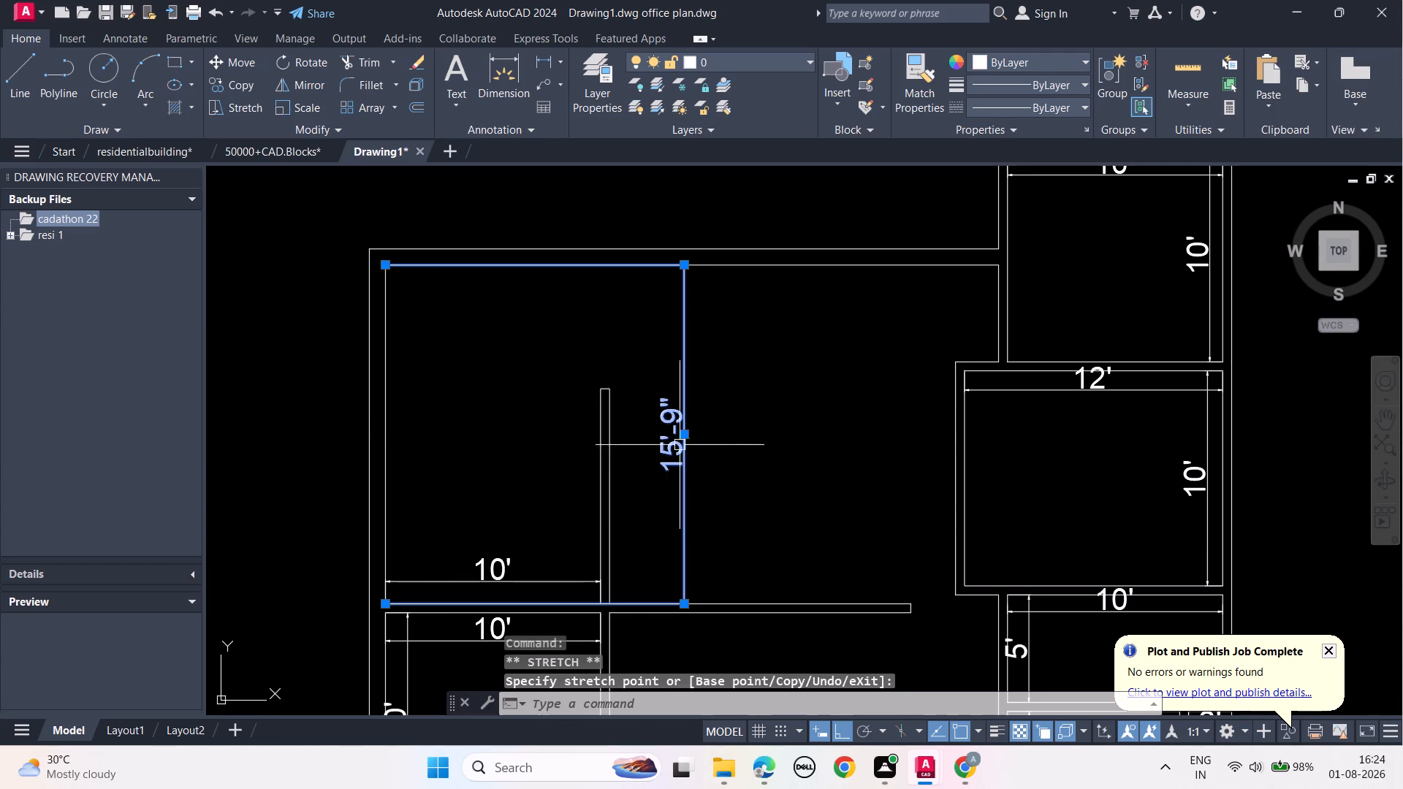
{"action": "key", "text": "Escape"}
{"action": "key", "text": "Escape"}
Dimension the inner height of the room's left wall, placing the dimension just inside the wall.
{"action": "left_click", "coordinate": [514, 87]}
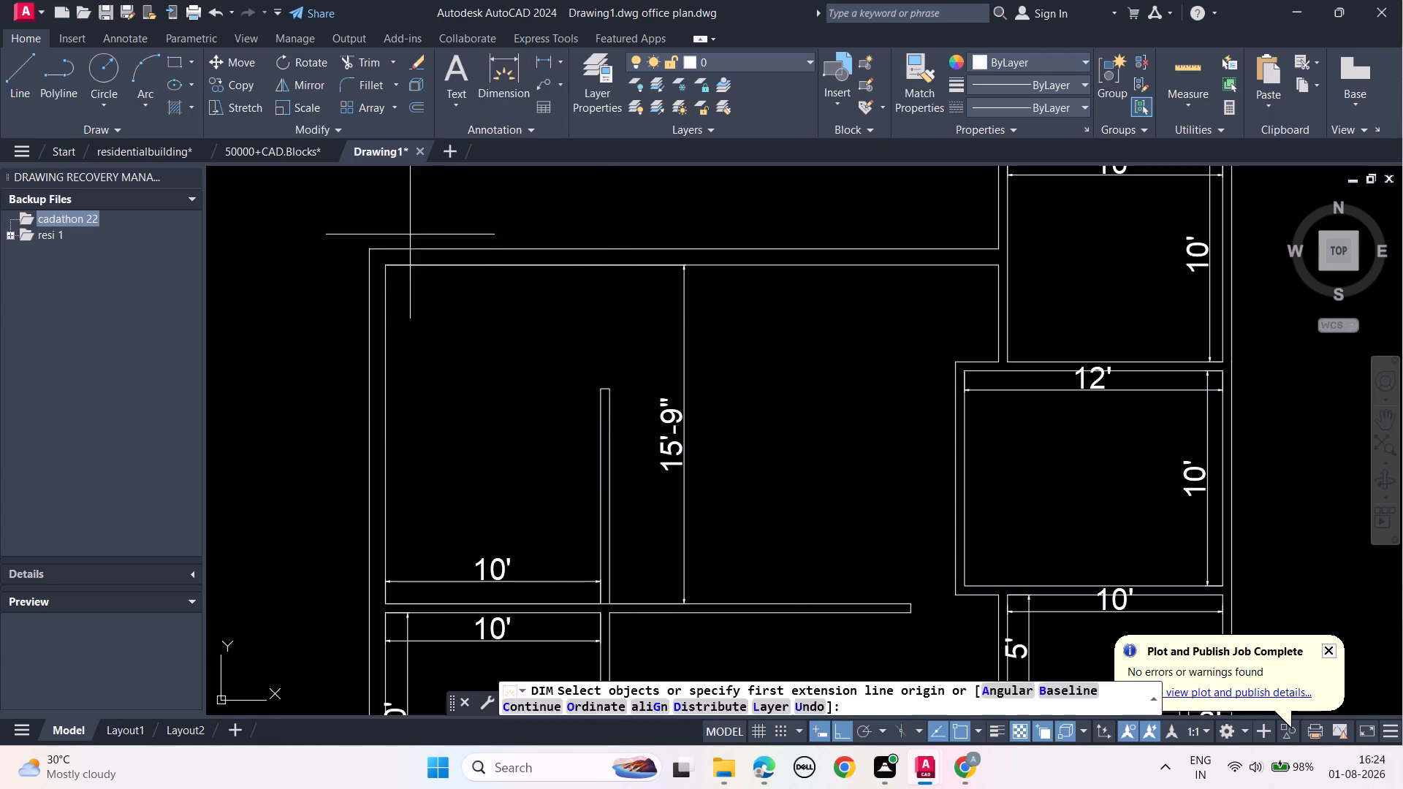
{"action": "left_click", "coordinate": [385, 270]}
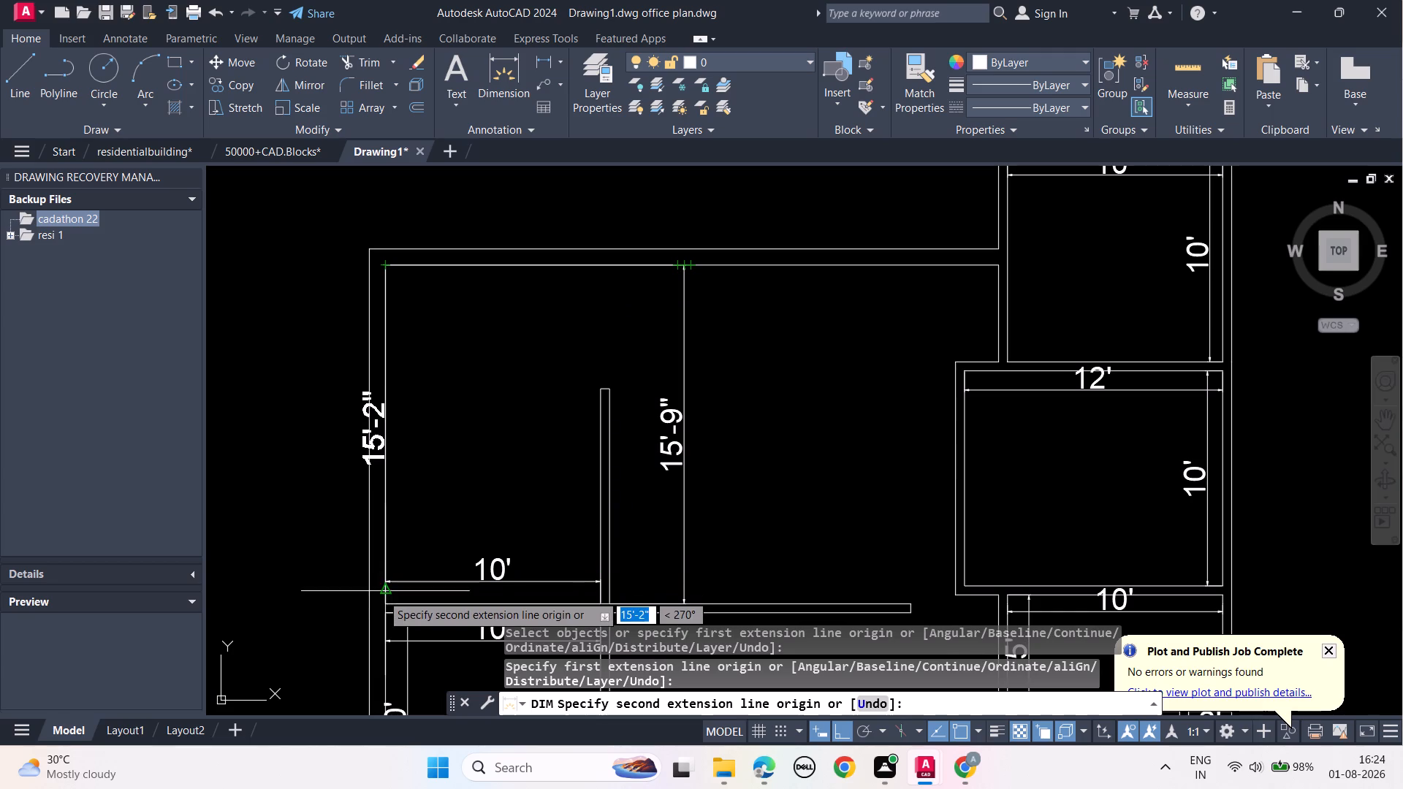
{"action": "left_click", "coordinate": [383, 600]}
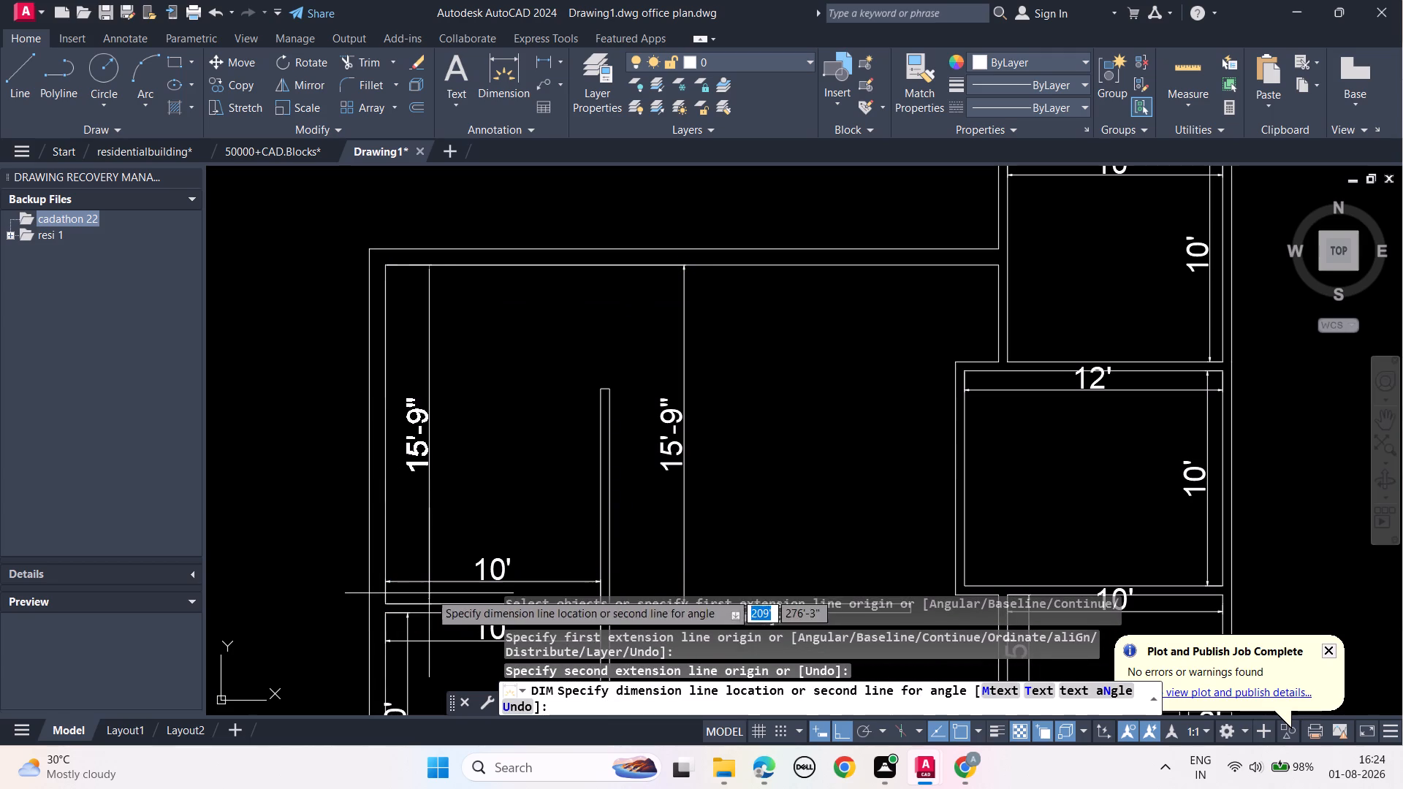
{"action": "left_click", "coordinate": [432, 592]}
{"action": "key", "text": "Escape"}
{"action": "key", "text": "Escape"}
{"action": "key", "text": "Escape"}
{"action": "key", "text": "Escape"}
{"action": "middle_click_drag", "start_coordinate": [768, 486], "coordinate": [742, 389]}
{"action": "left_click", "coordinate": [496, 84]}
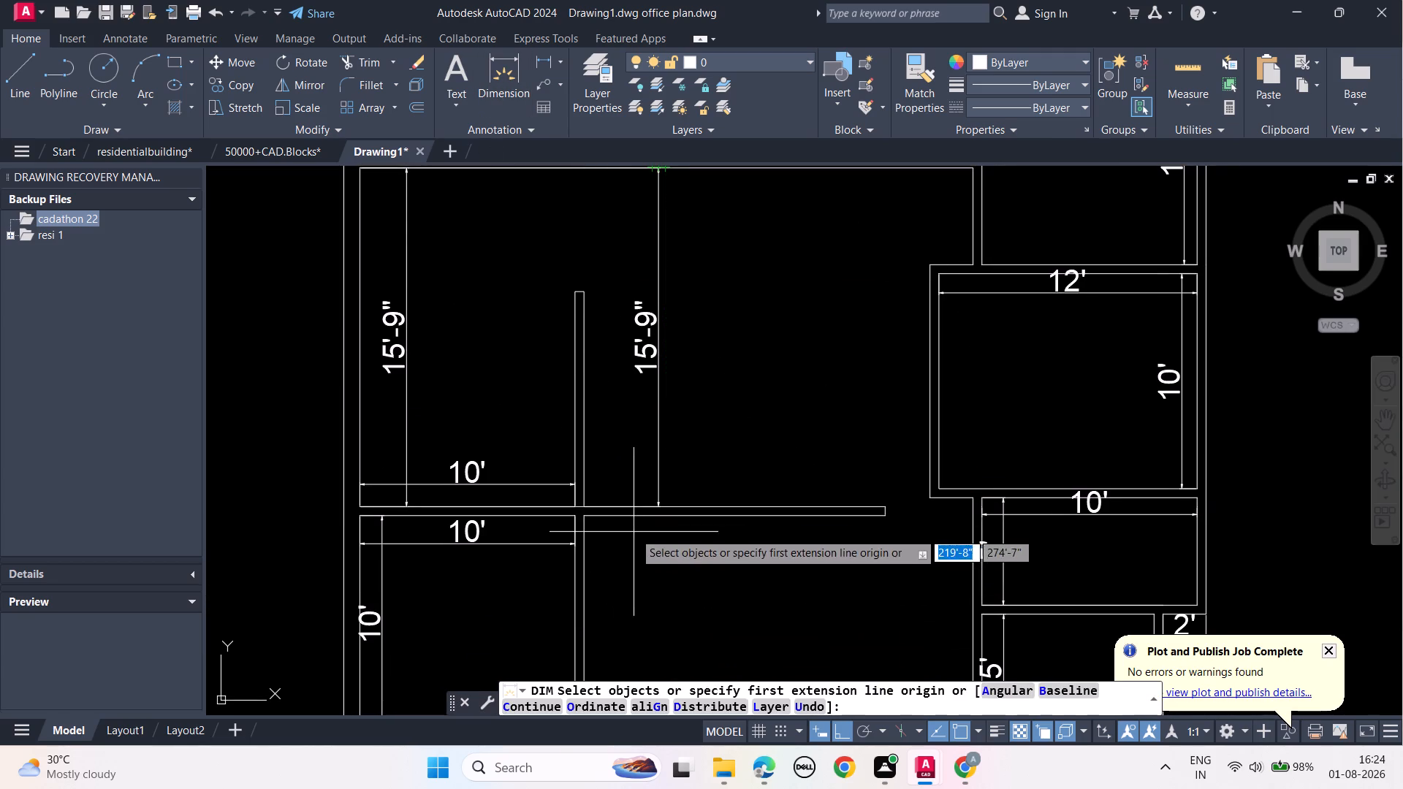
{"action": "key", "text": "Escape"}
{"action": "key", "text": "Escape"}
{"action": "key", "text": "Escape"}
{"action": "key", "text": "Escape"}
Trim the line crossing the base of the vertical partition, undo it, and trim the crossing line again.
{"action": "scroll", "coordinate": [609, 527], "scroll_direction": "up", "scroll_amount": 3}
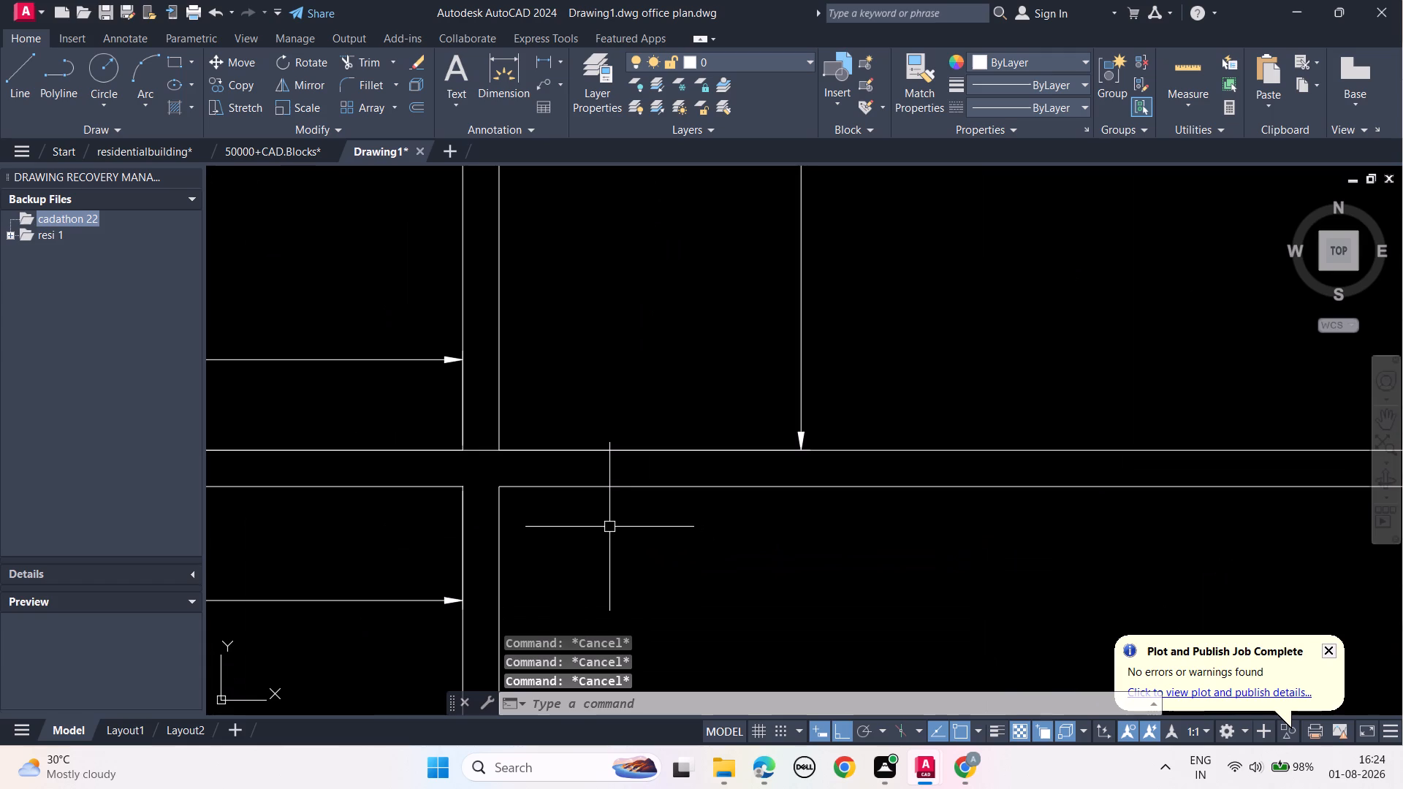
{"action": "type", "text": "TR"}
{"action": "key", "text": "space"}
{"action": "left_click", "coordinate": [487, 450]}
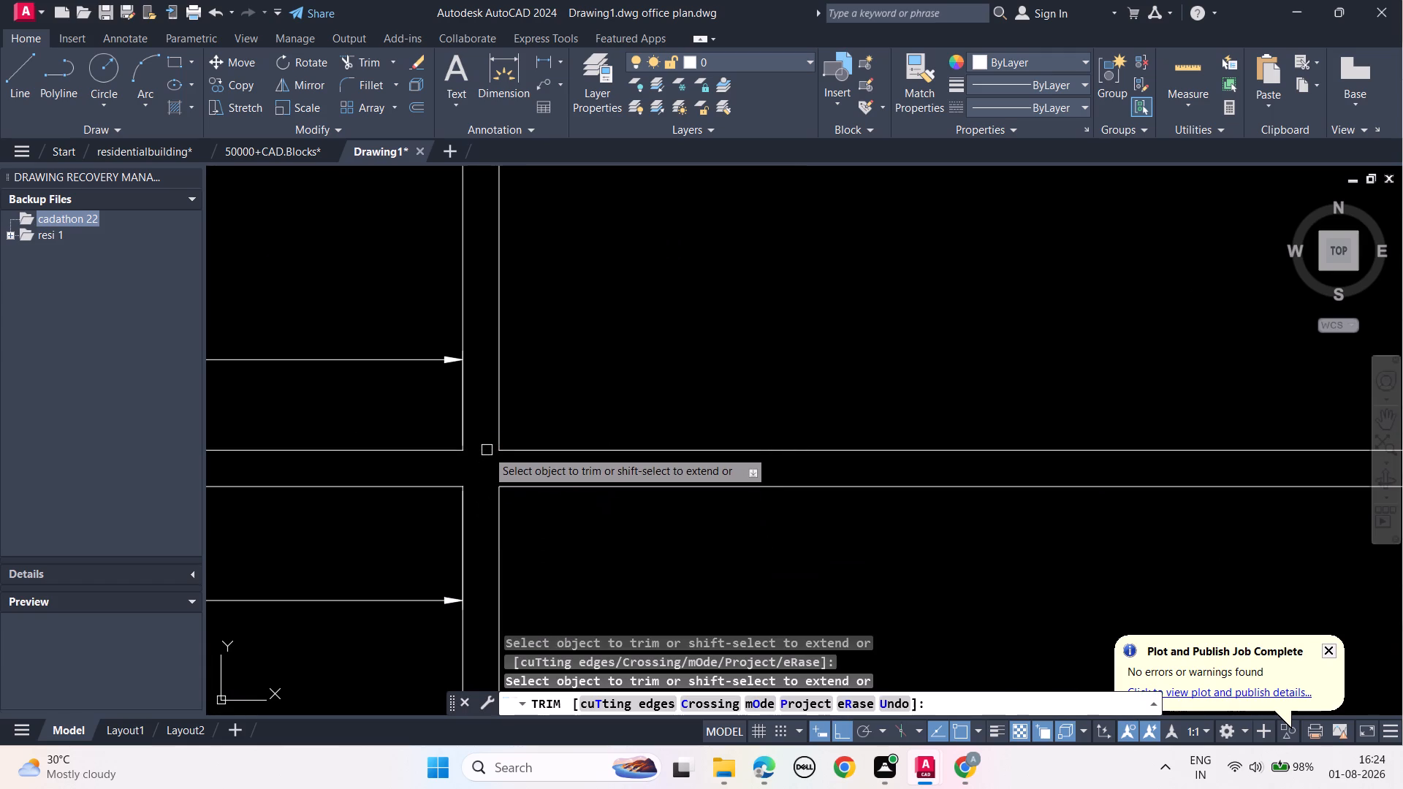
{"action": "scroll", "coordinate": [482, 470], "scroll_direction": "down", "scroll_amount": 2}
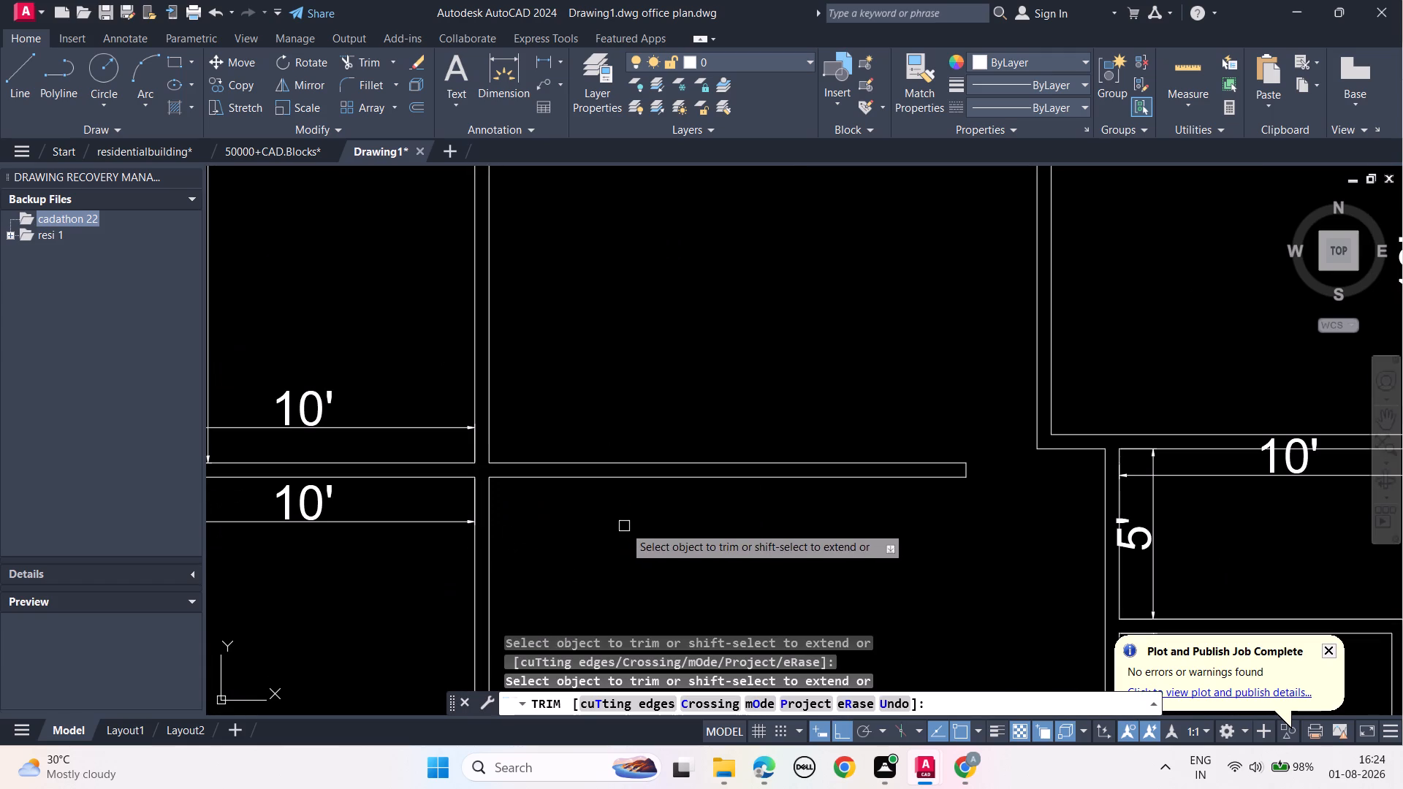
{"action": "key", "text": "ctrl+z"}
{"action": "scroll", "coordinate": [623, 527], "scroll_direction": "down", "scroll_amount": 2}
{"action": "scroll", "coordinate": [524, 492], "scroll_direction": "up", "scroll_amount": 4}
{"action": "left_click", "coordinate": [794, 525]}
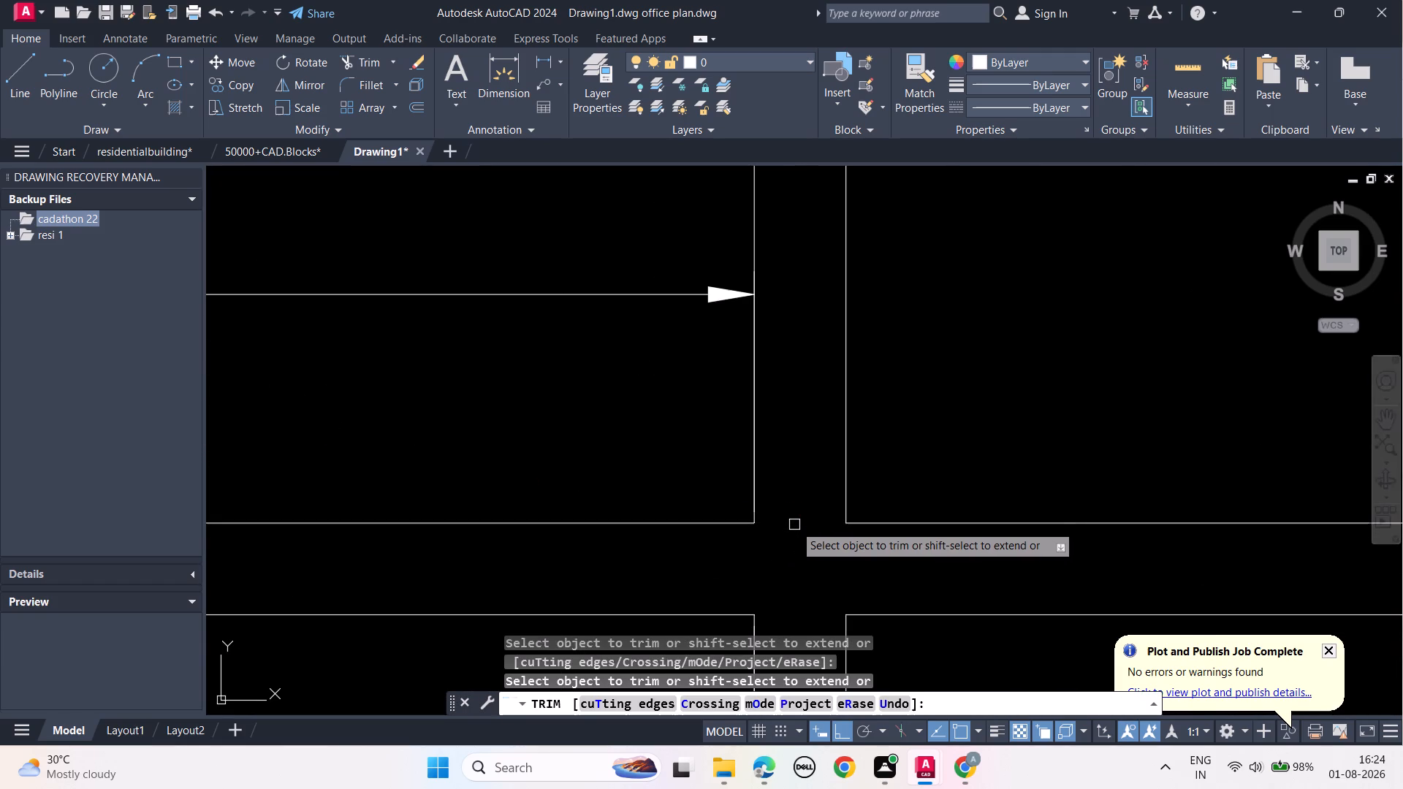
{"action": "key", "text": "Escape"}
{"action": "key", "text": "Escape"}
{"action": "key", "text": "Escape"}
Copy the left wall's 15'-9" dimension about 17'-11" horizontally into the space right of the vertical partition.
{"action": "scroll", "coordinate": [791, 531], "scroll_direction": "down", "scroll_amount": 4}
{"action": "scroll", "coordinate": [904, 592], "scroll_direction": "down", "scroll_amount": 1}
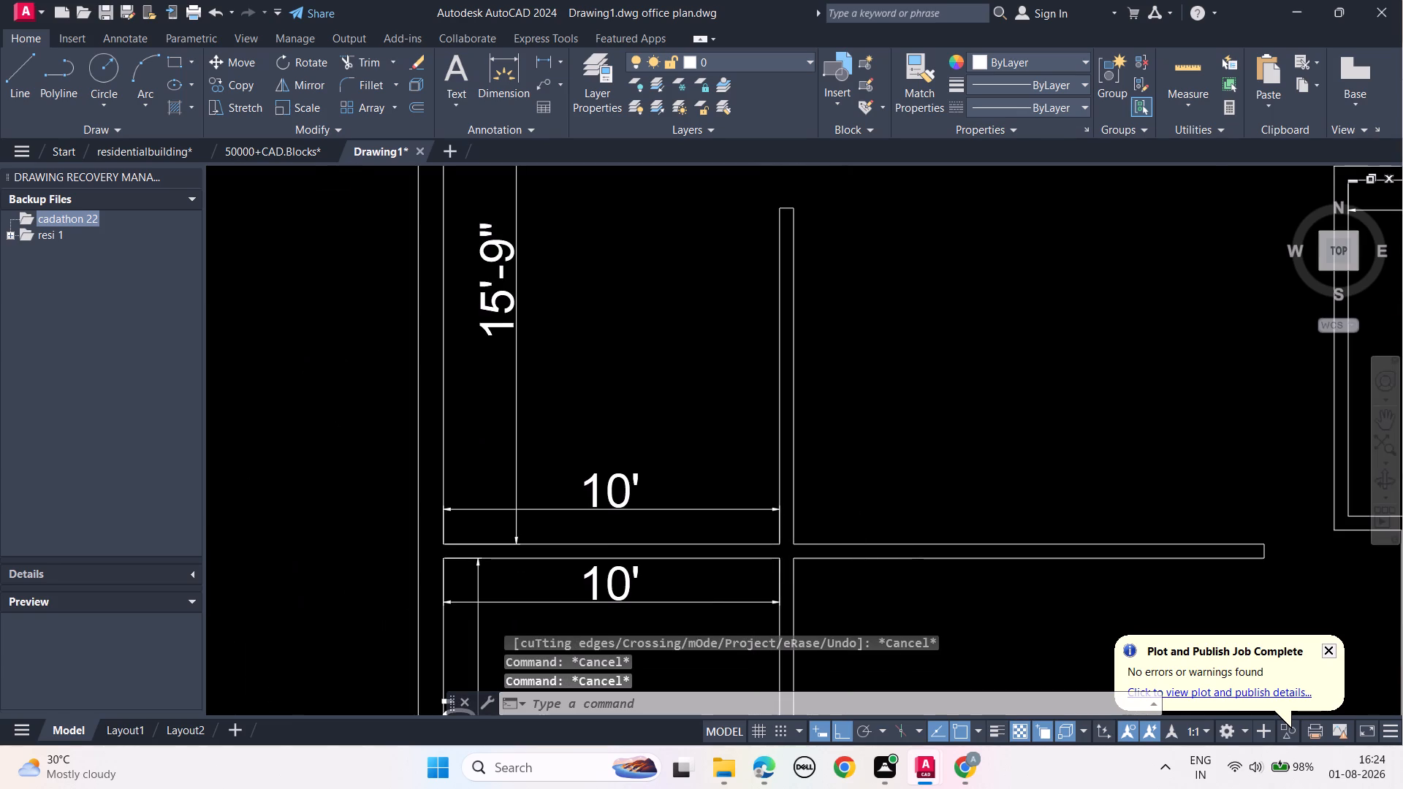
{"action": "middle_click_drag", "start_coordinate": [916, 590], "coordinate": [701, 540]}
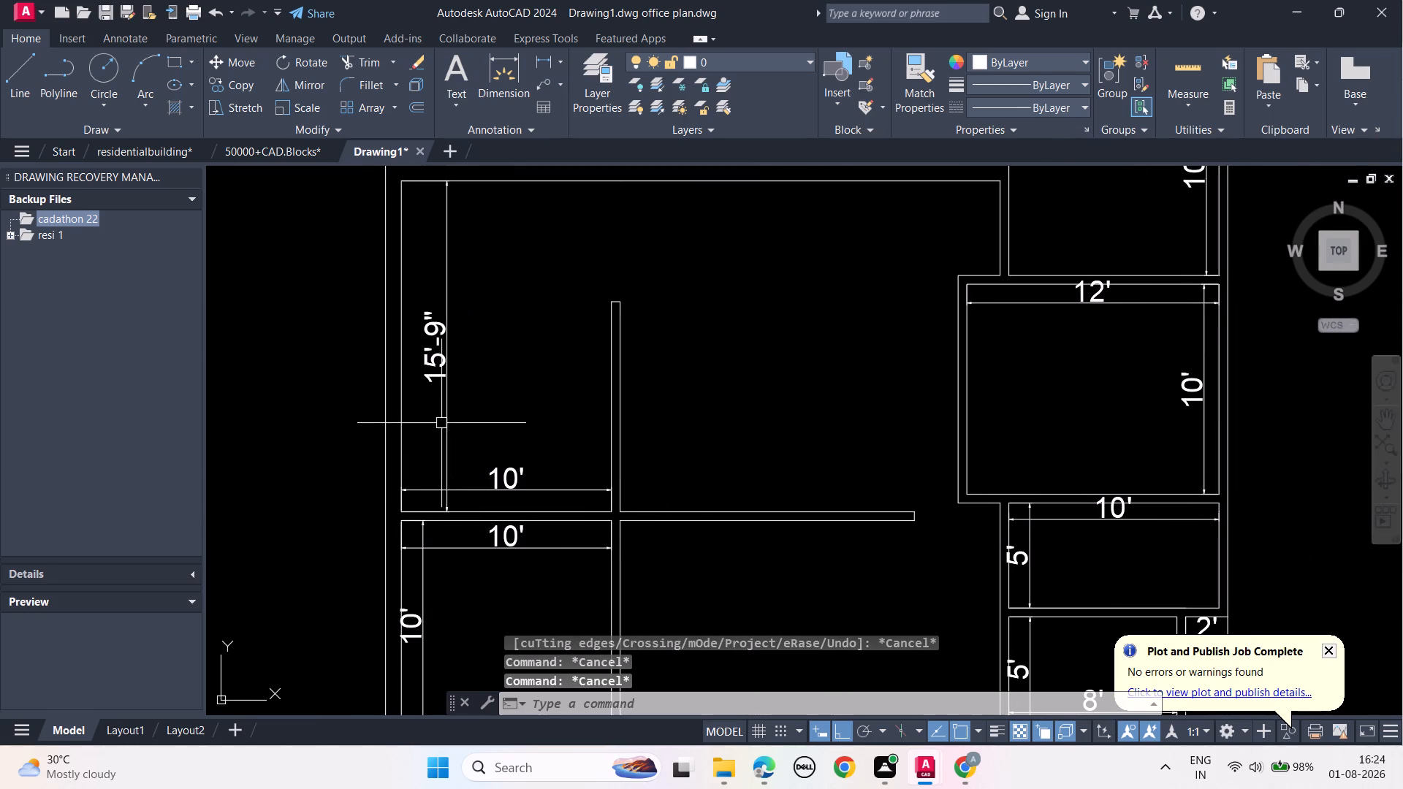
{"action": "left_click", "coordinate": [446, 413]}
{"action": "type", "text": "COP"}
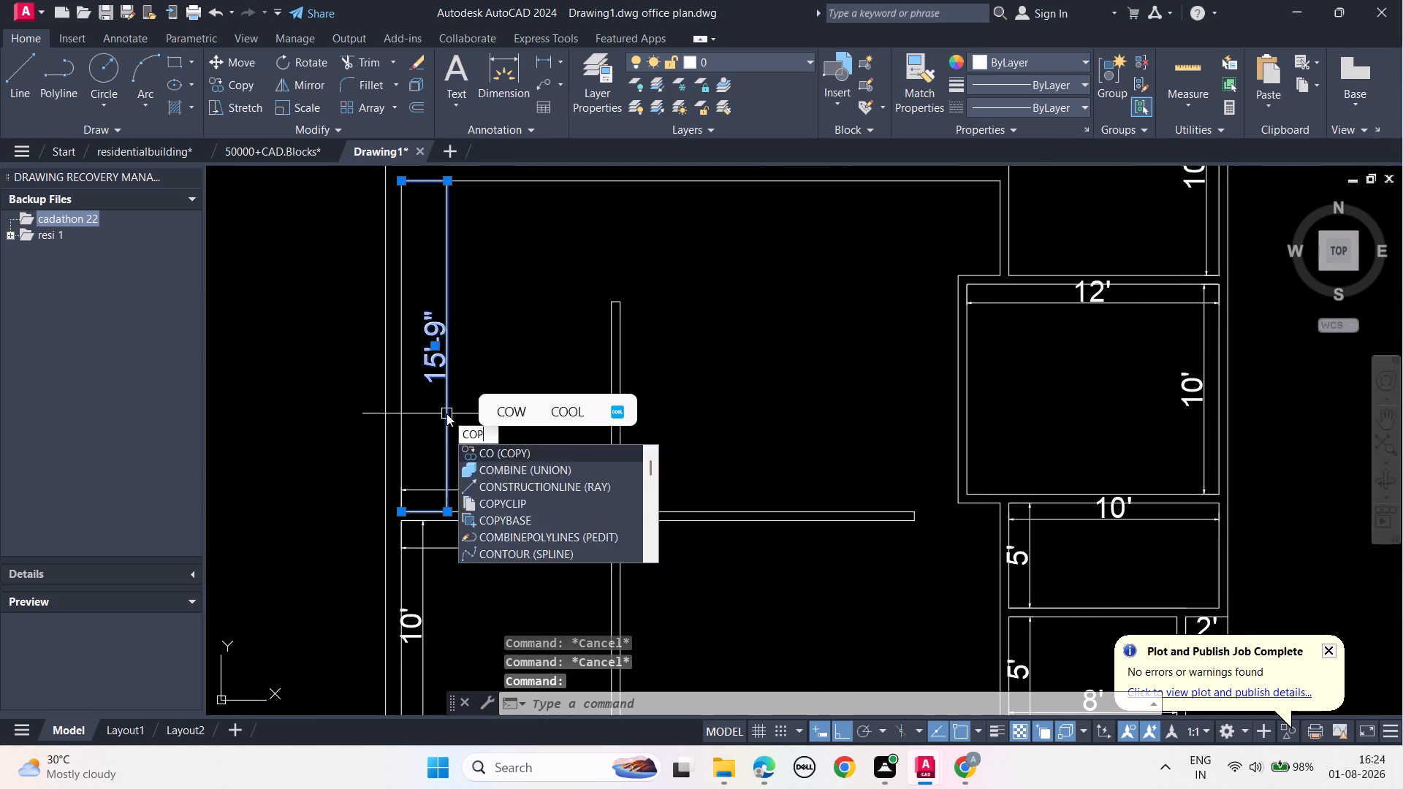
{"action": "left_click", "coordinate": [500, 454]}
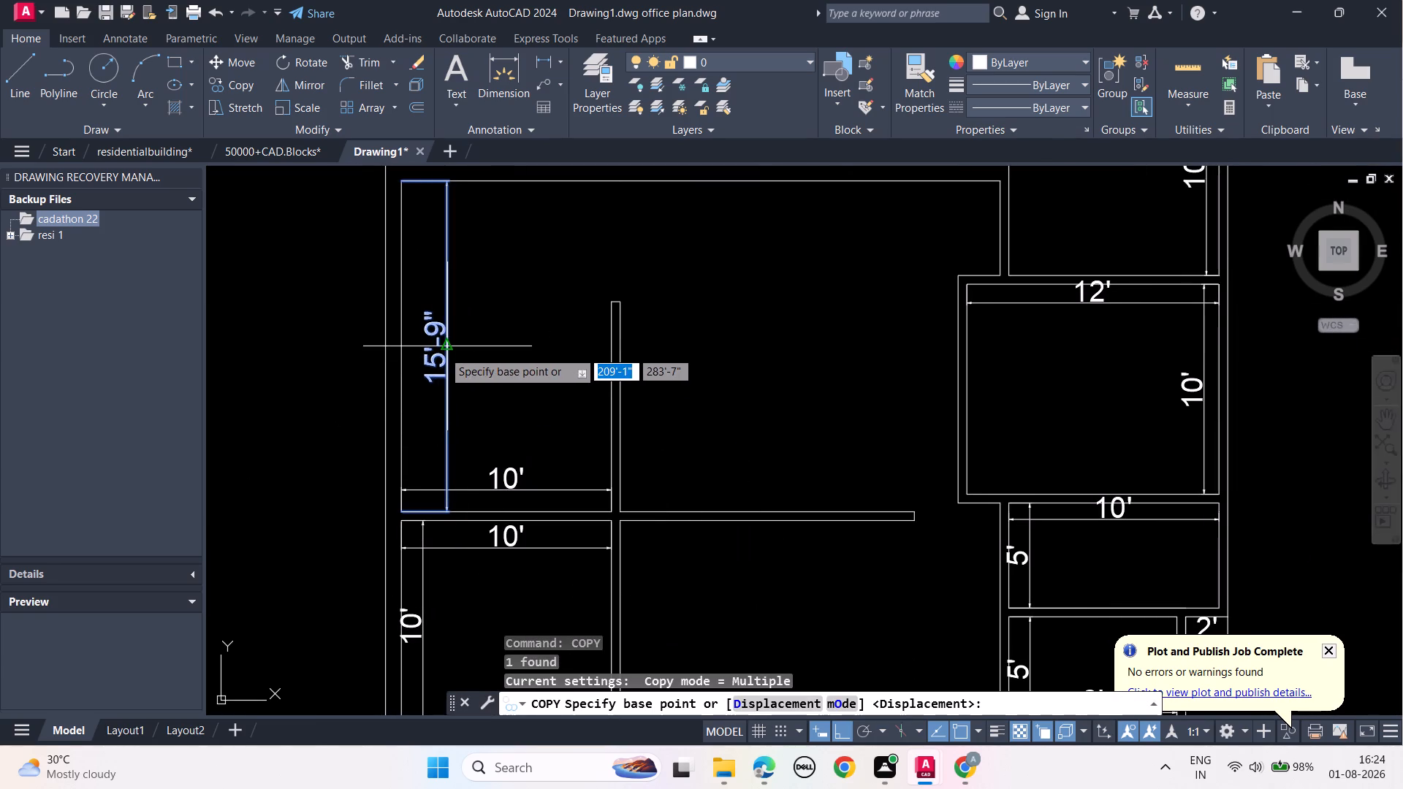
{"action": "left_click", "coordinate": [442, 346]}
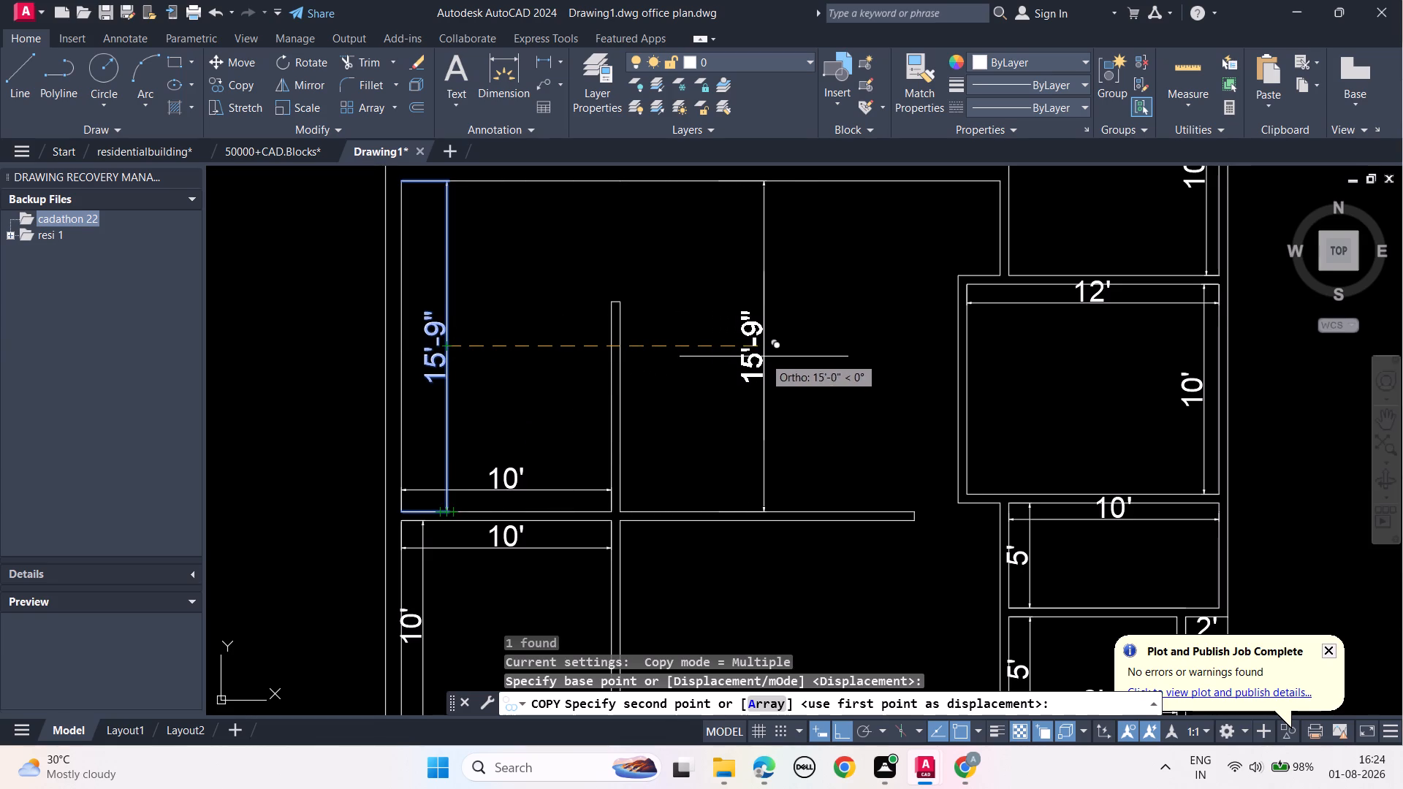
{"action": "left_click", "coordinate": [824, 357]}
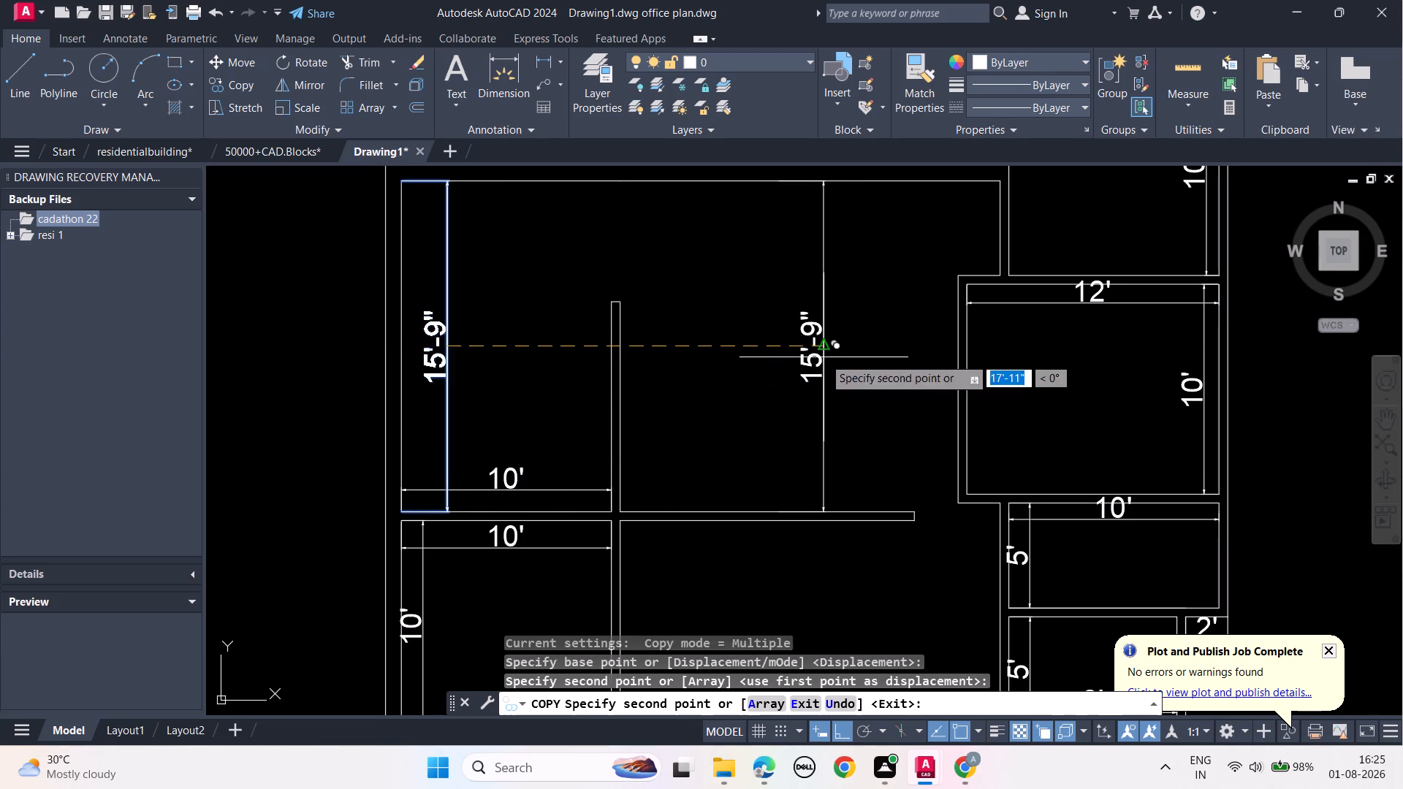
{"action": "key", "text": "Escape"}
{"action": "key", "text": "Escape"}
{"action": "key", "text": "Escape"}
{"action": "key", "text": "Escape"}
{"action": "key", "text": "Escape"}
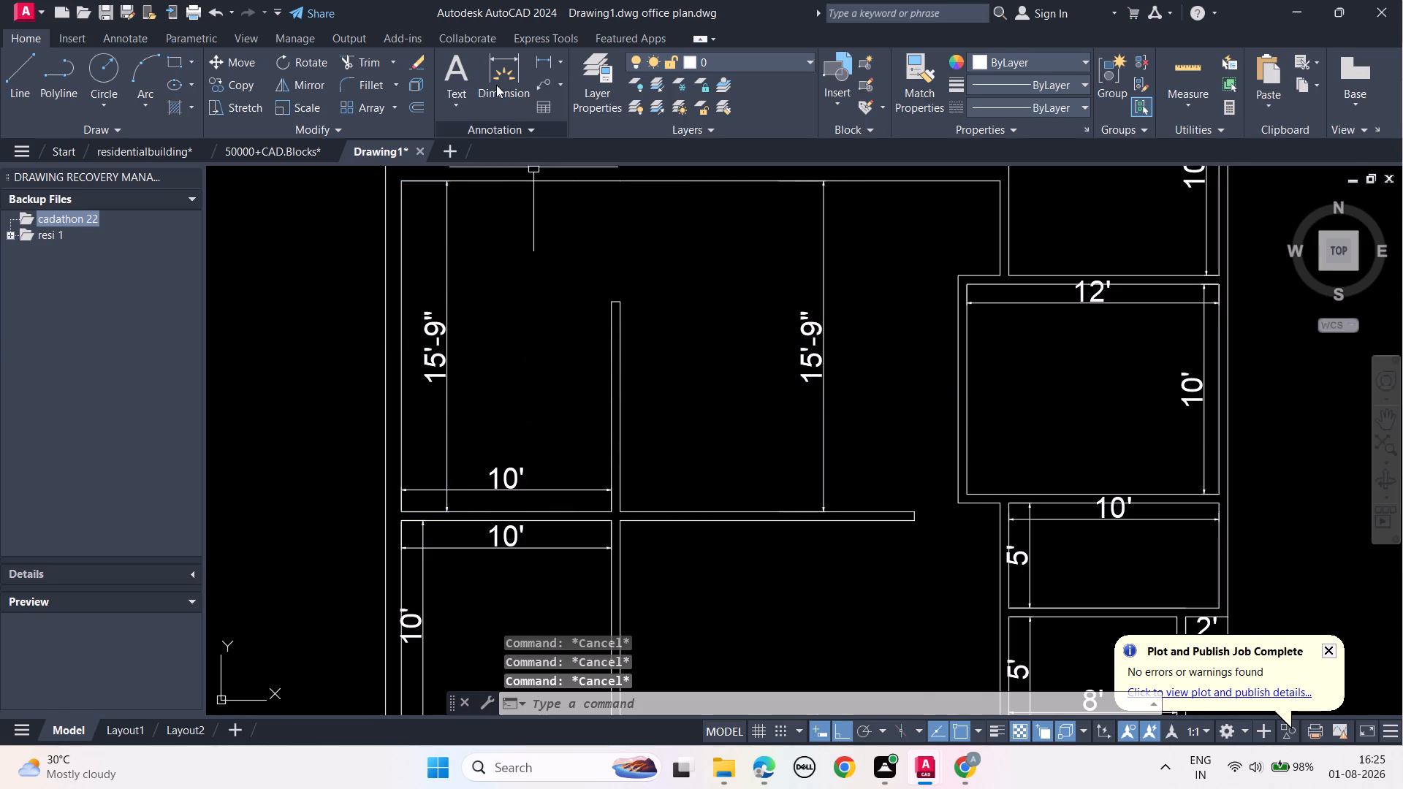
Dimension the upper line of the horizontal partition from the vertical partition to its free end, placing it just above.
{"action": "left_click", "coordinate": [500, 70]}
{"action": "scroll", "coordinate": [720, 565], "scroll_direction": "up", "scroll_amount": 2}
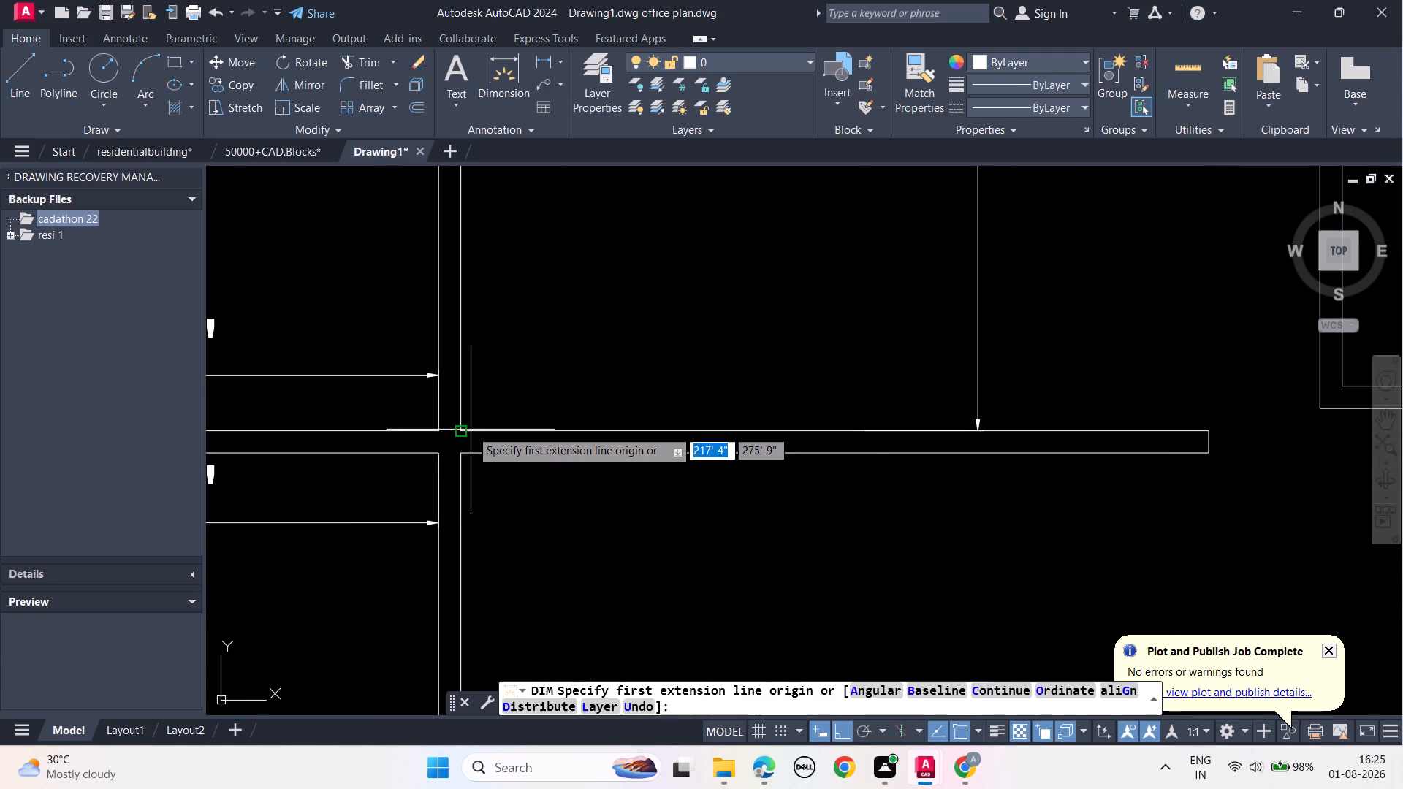
{"action": "left_click", "coordinate": [465, 426]}
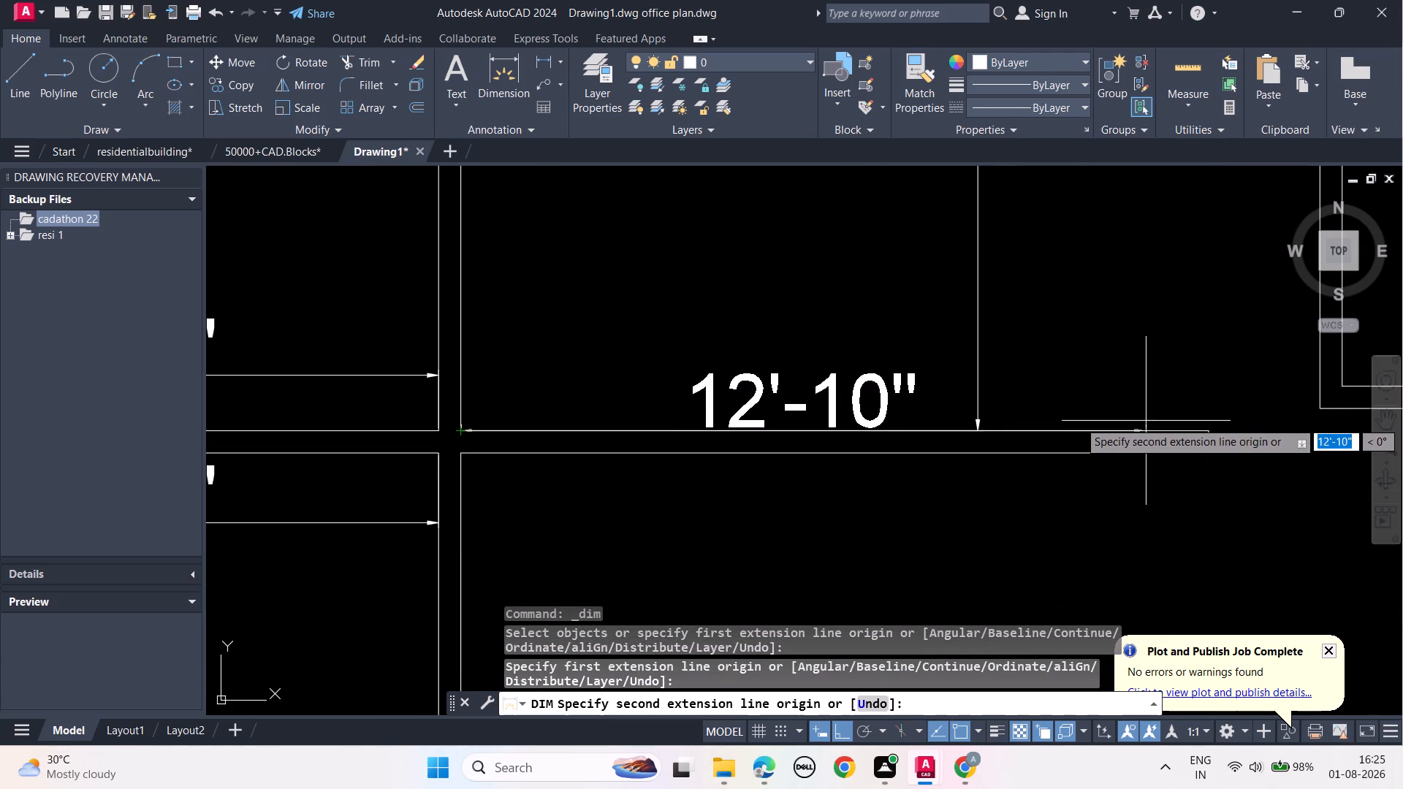
{"action": "left_click", "coordinate": [1209, 431]}
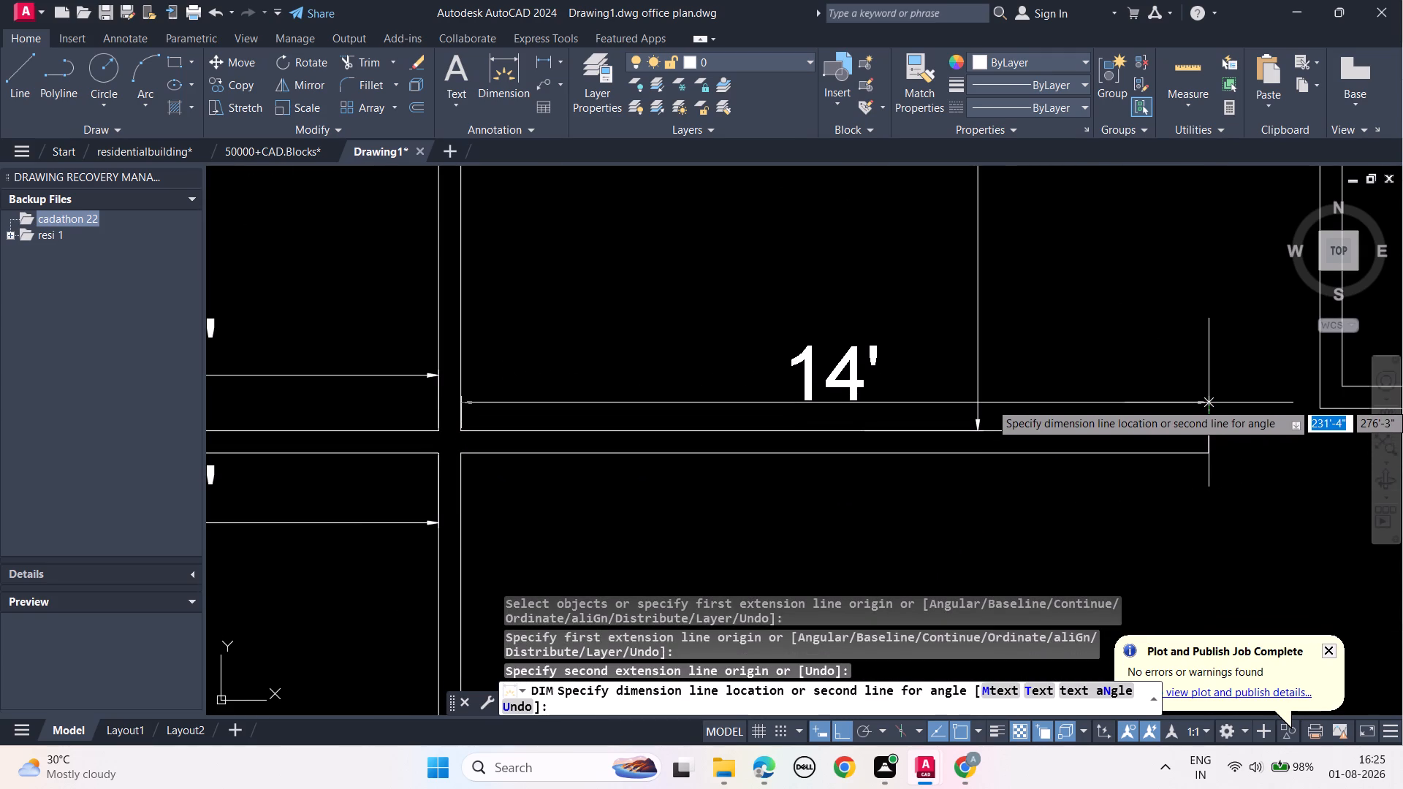
{"action": "left_click", "coordinate": [1209, 403]}
{"action": "key", "text": "Escape"}
{"action": "key", "text": "Escape"}
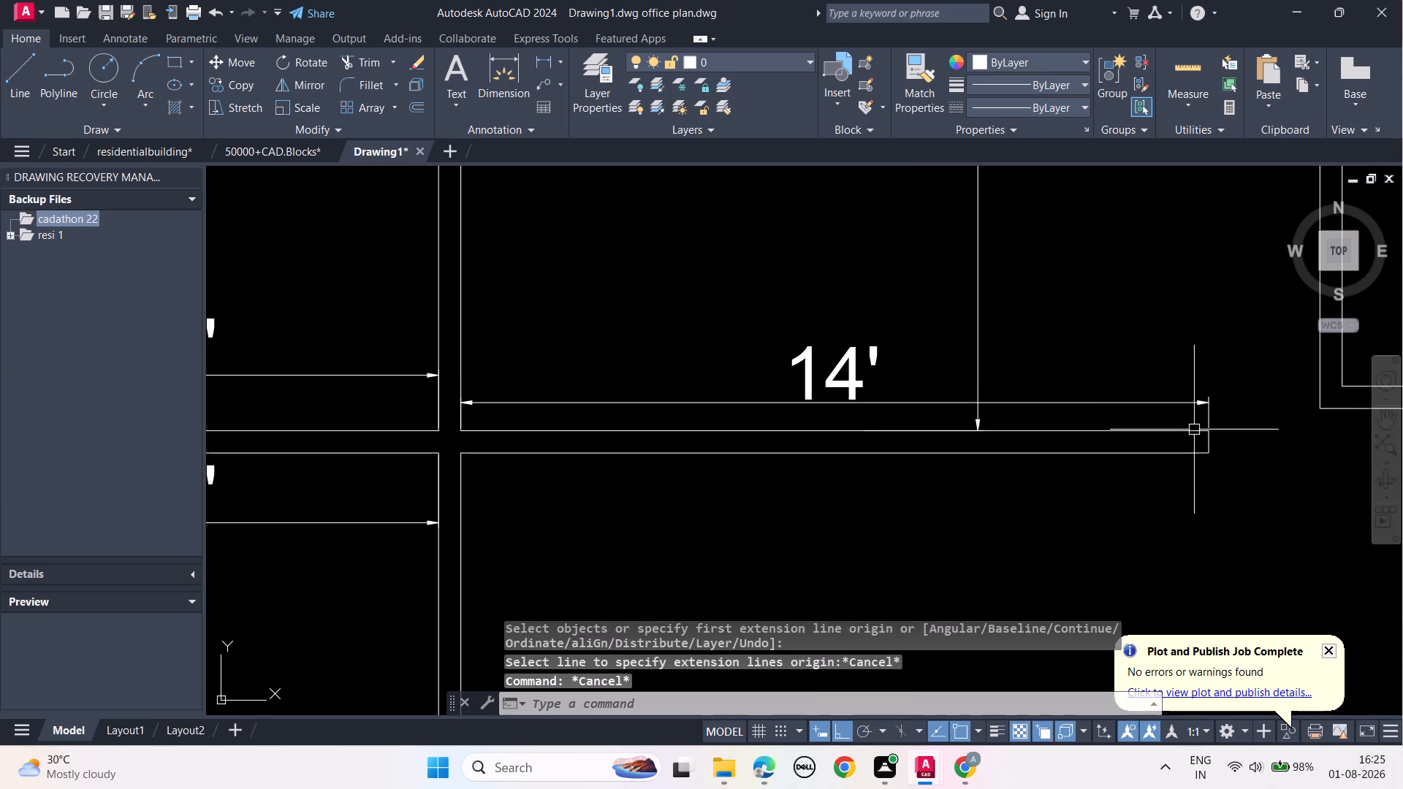
{"action": "key", "text": "Escape"}
{"action": "key", "text": "Escape"}
Offset the short end line of the horizontal partition 5" outward, beyond its free end.
{"action": "scroll", "coordinate": [1189, 479], "scroll_direction": "down", "scroll_amount": 2}
{"action": "middle_click_drag", "start_coordinate": [1235, 500], "coordinate": [1029, 555]}
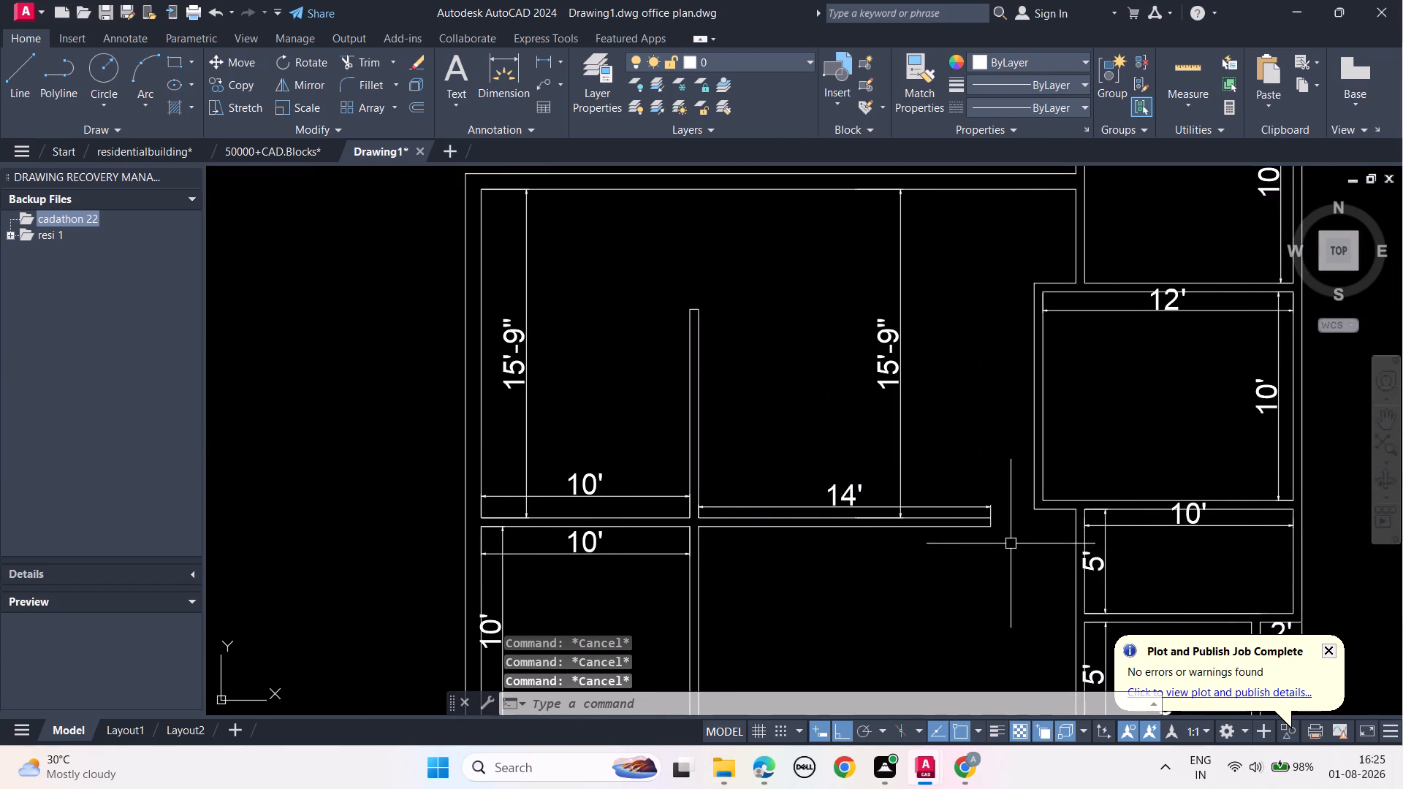
{"action": "scroll", "coordinate": [1003, 523], "scroll_direction": "up", "scroll_amount": 3}
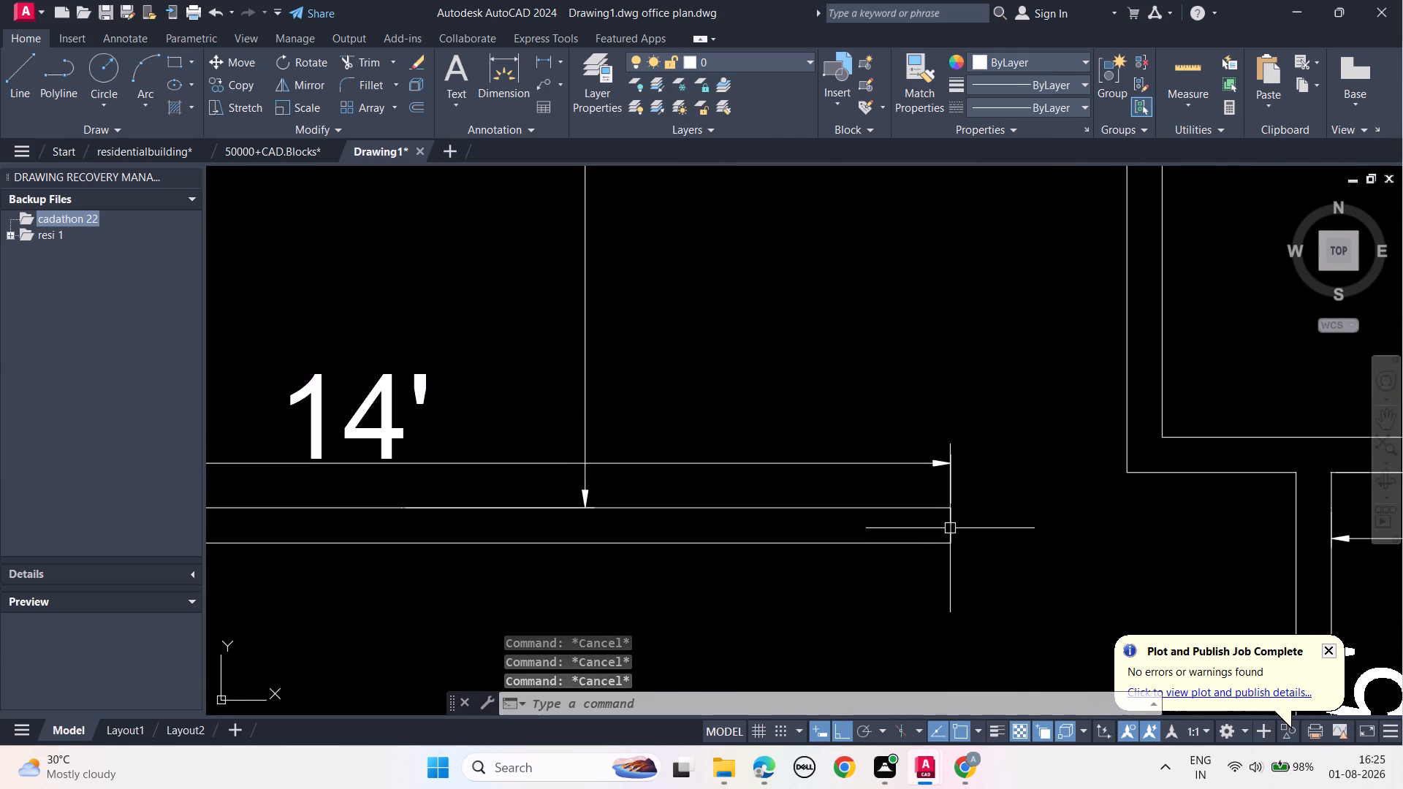
{"action": "left_click", "coordinate": [950, 528]}
{"action": "key", "text": "o"}
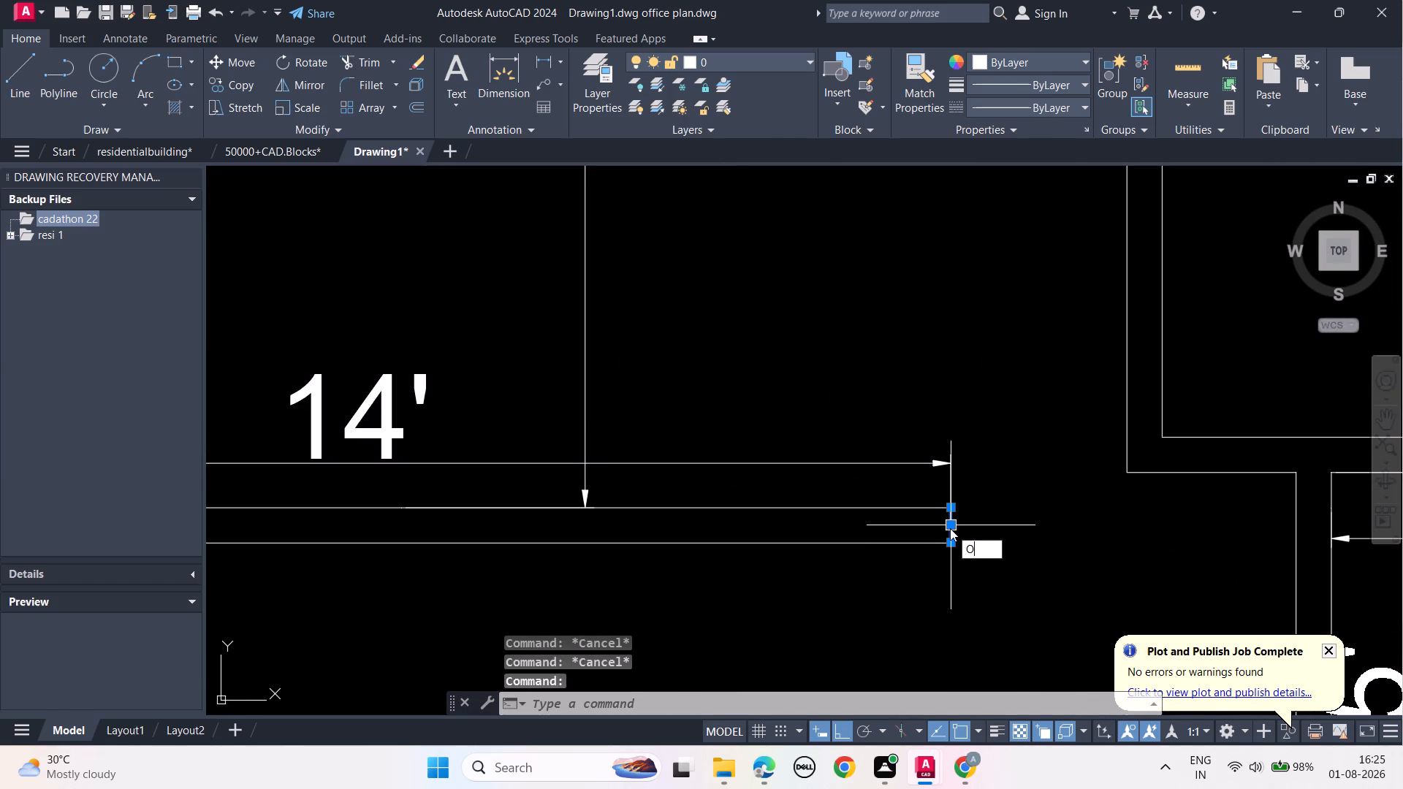
{"action": "type", "text": "FF"}
{"action": "left_click", "coordinate": [1014, 567]}
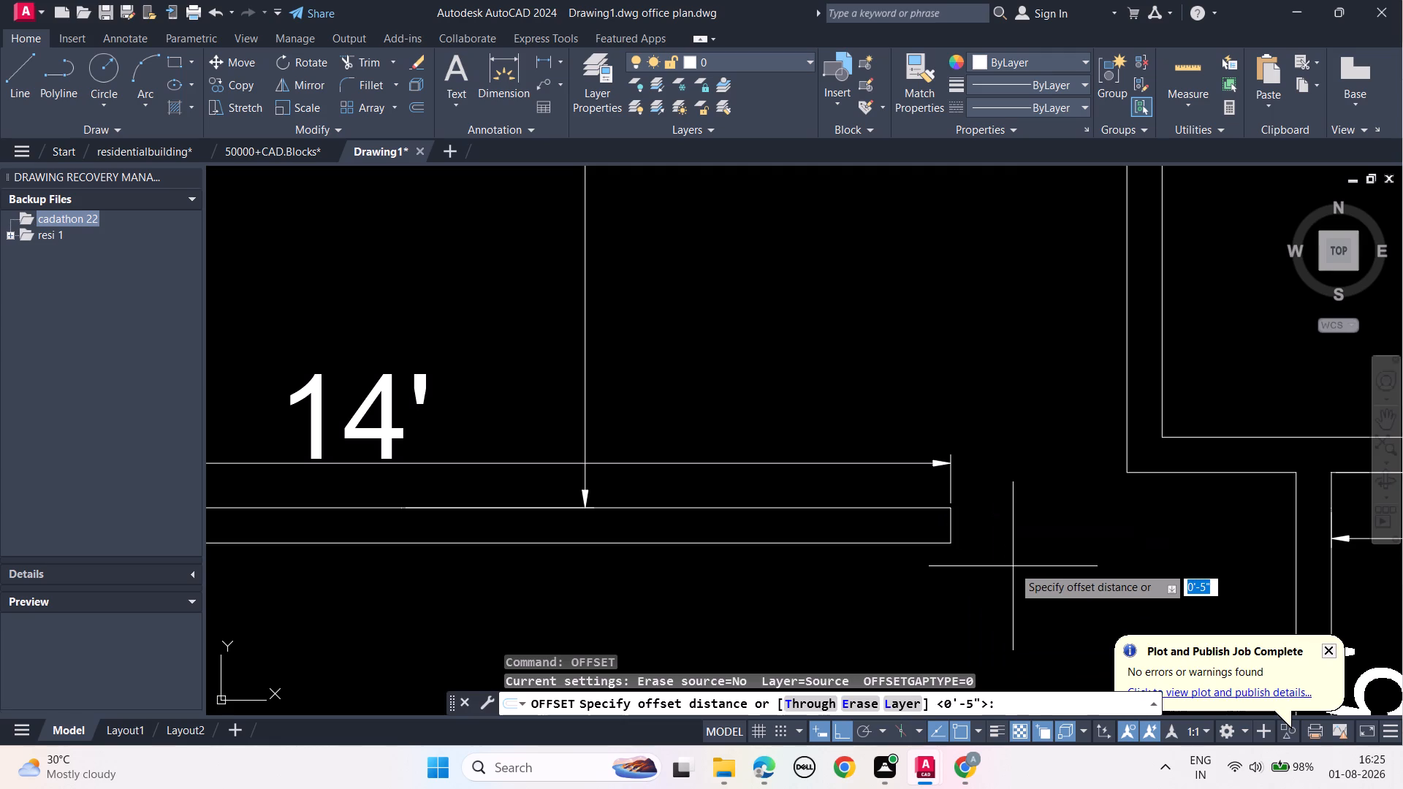
{"action": "type", "text": "5\""}
{"action": "key", "text": "Return"}
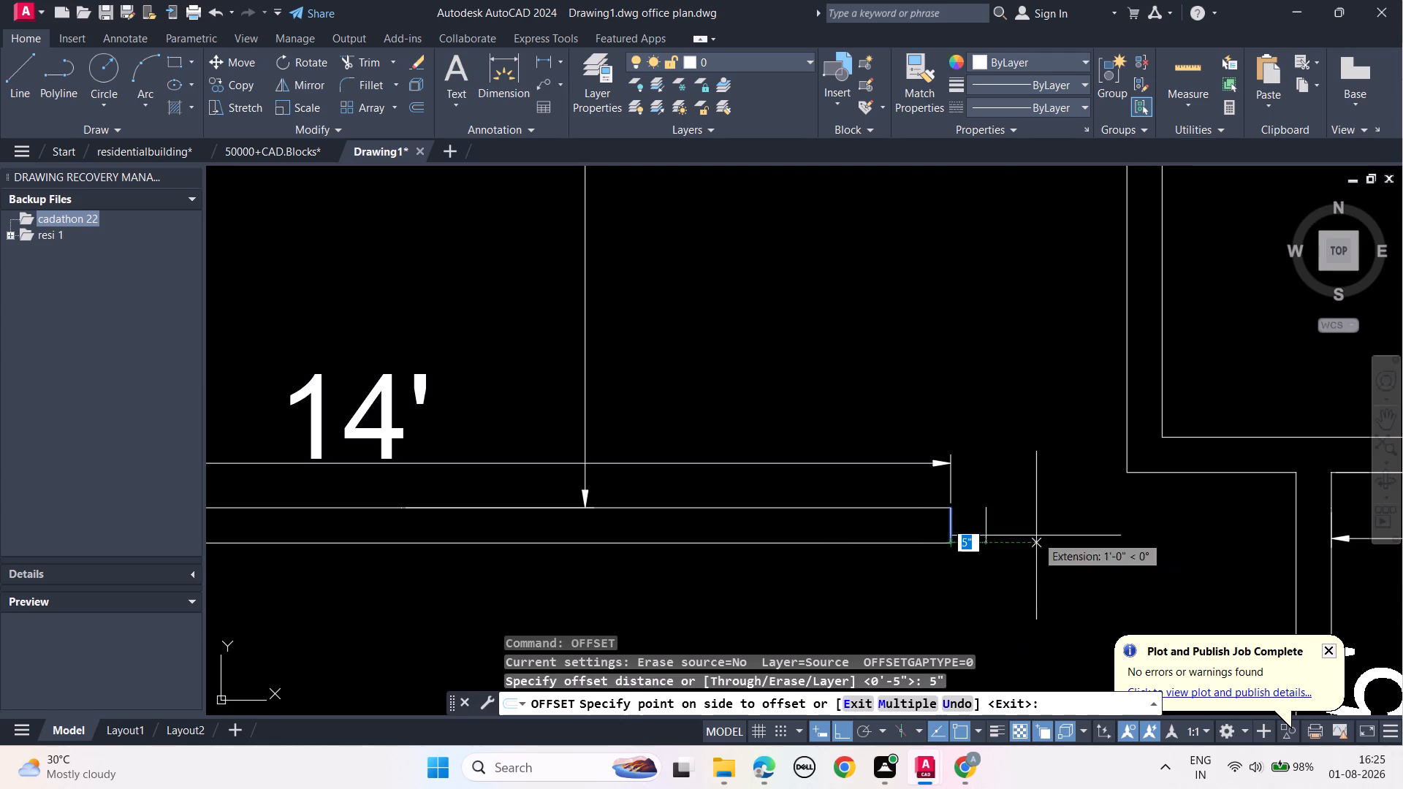
{"action": "left_click", "coordinate": [1038, 533]}
{"action": "key", "text": "Escape"}
{"action": "key", "text": "Escape"}
{"action": "key", "text": "Escape"}
{"action": "key", "text": "Escape"}
{"action": "key", "text": "Escape"}
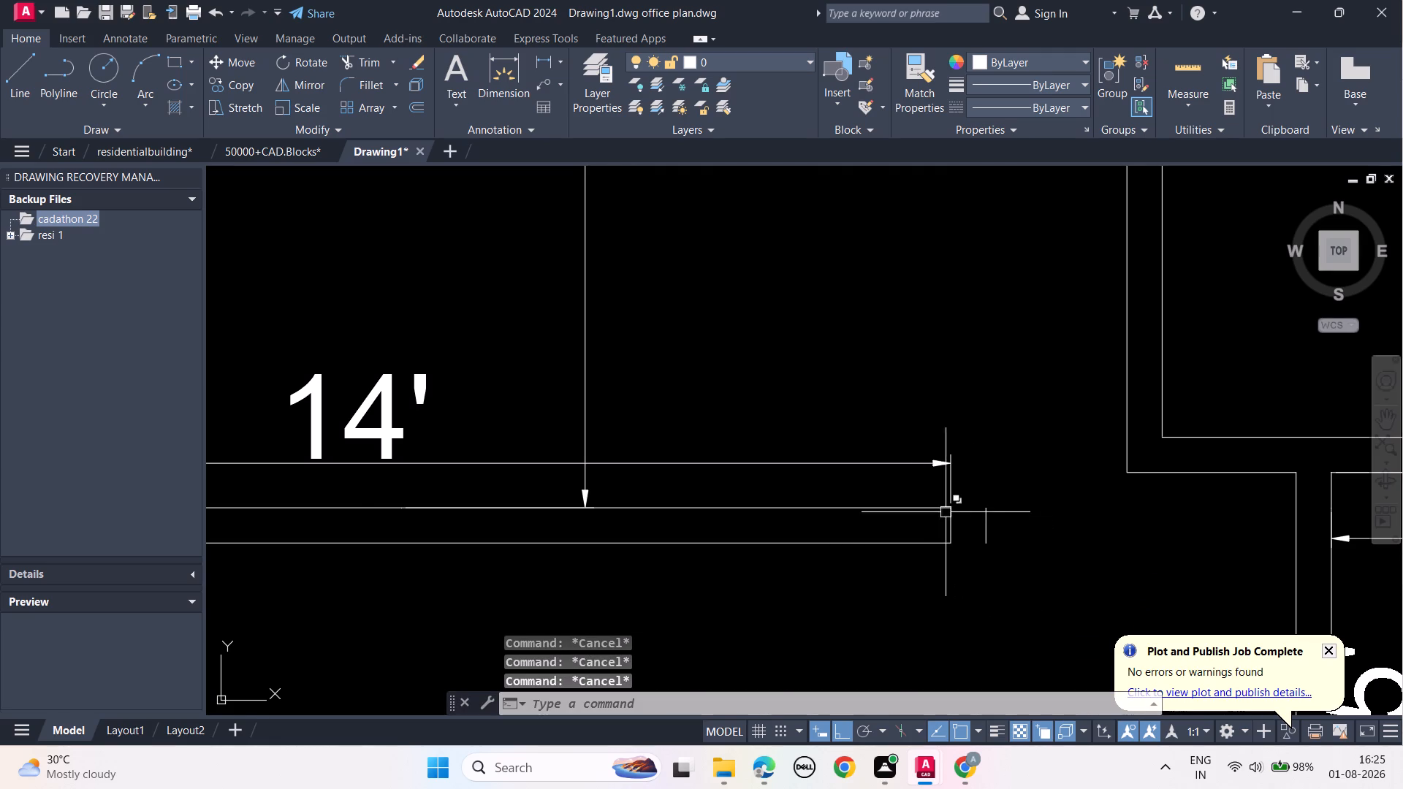
Stretch both long lines of the horizontal partition to the offset end line and delete the old end line.
{"action": "left_click", "coordinate": [931, 510]}
{"action": "left_click", "coordinate": [954, 507]}
{"action": "left_click", "coordinate": [982, 507]}
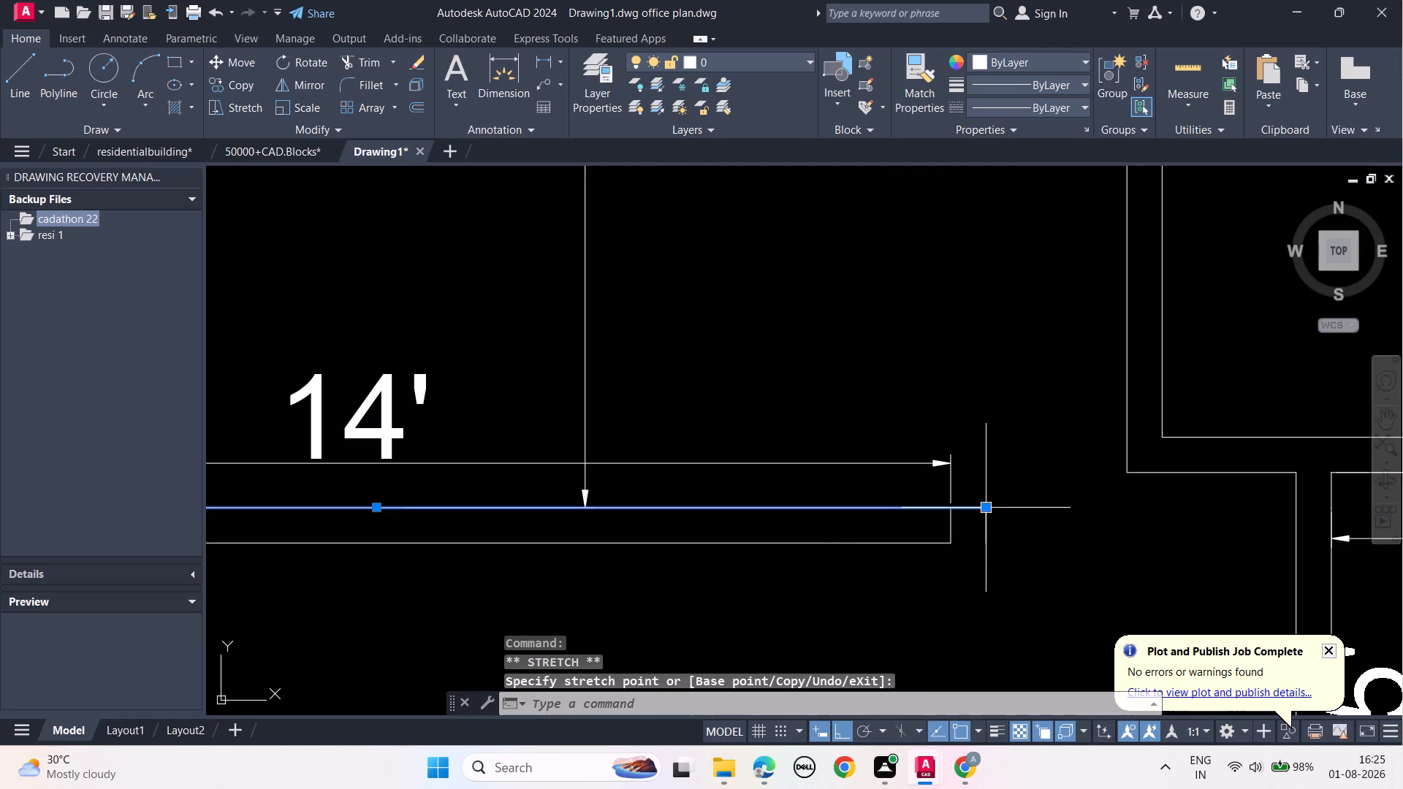
{"action": "left_click", "coordinate": [936, 542]}
{"action": "left_click", "coordinate": [952, 544]}
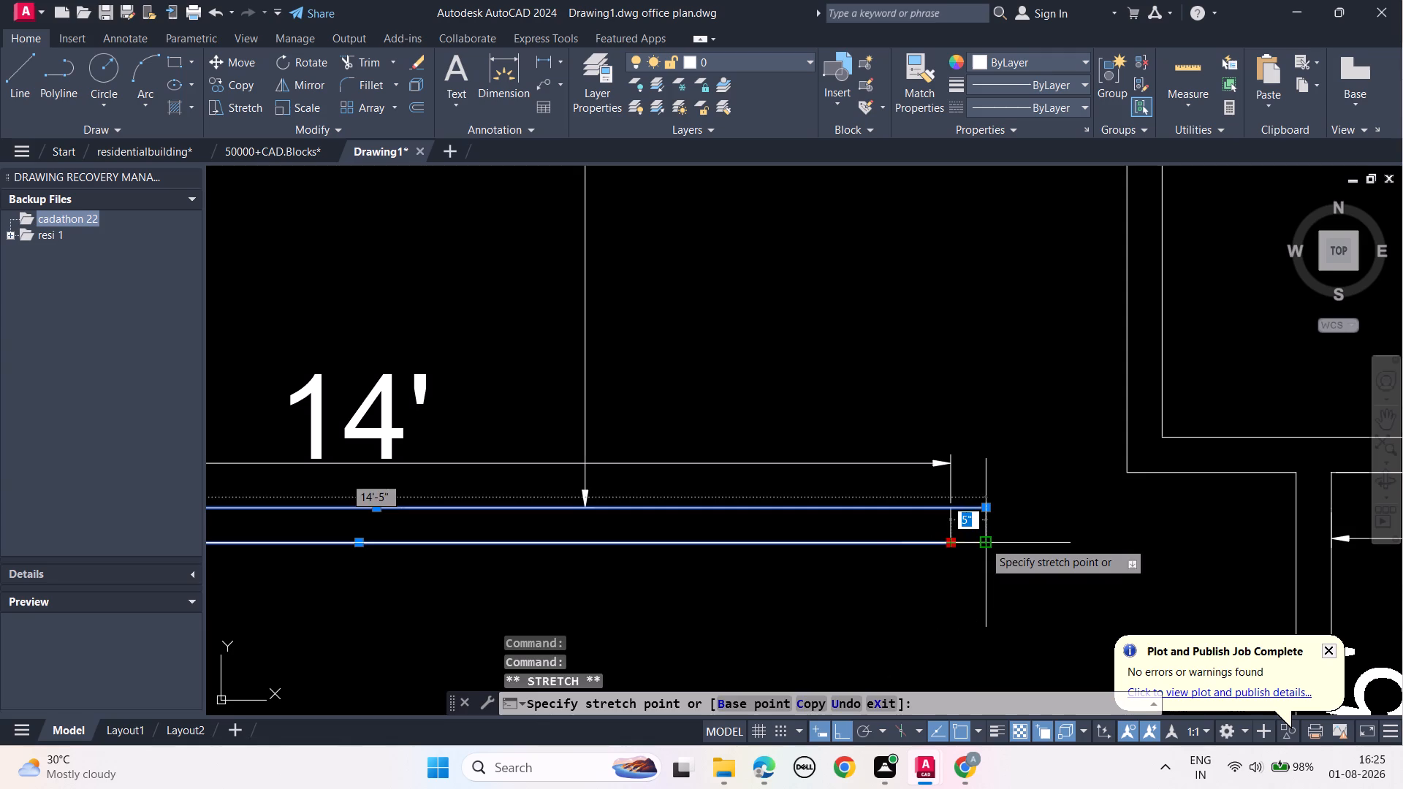
{"action": "left_click", "coordinate": [984, 541]}
{"action": "key", "text": "Escape"}
{"action": "key", "text": "Escape"}
{"action": "key", "text": "Escape"}
{"action": "left_click", "coordinate": [953, 525]}
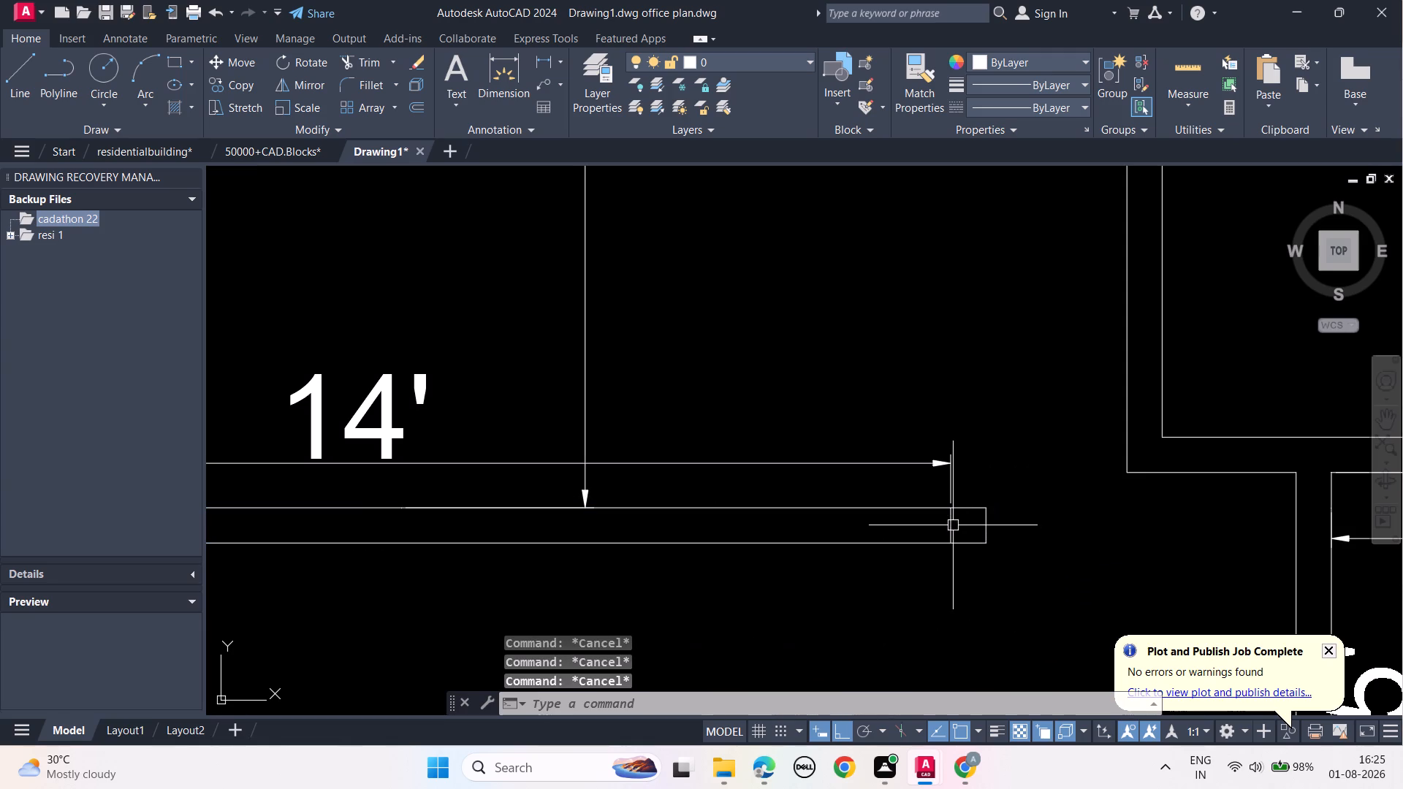
{"action": "key", "text": "Delete"}
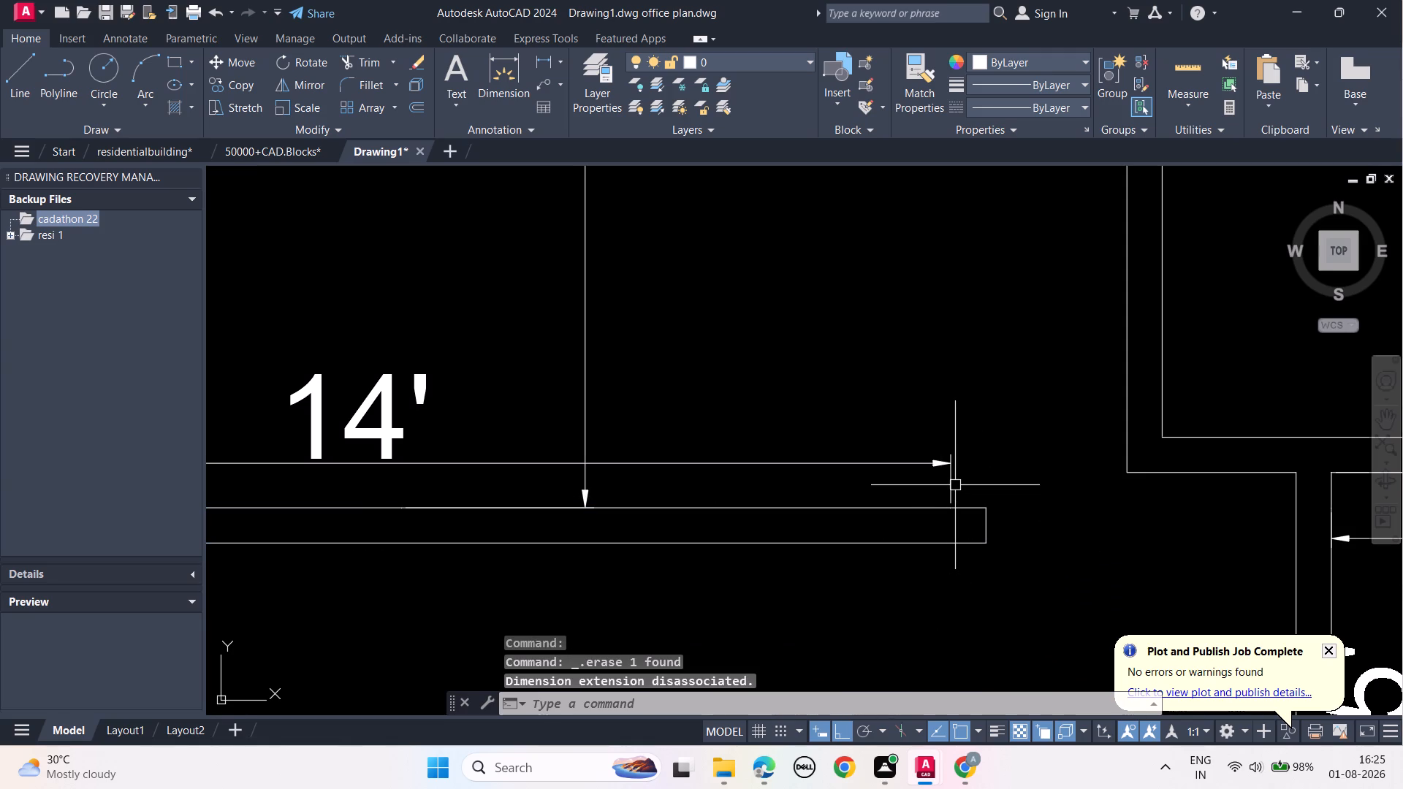
Stretch the horizontal partition's 14' dimension to the new free end so it spans 14'-5".
{"action": "left_click", "coordinate": [951, 482]}
{"action": "left_click", "coordinate": [950, 507]}
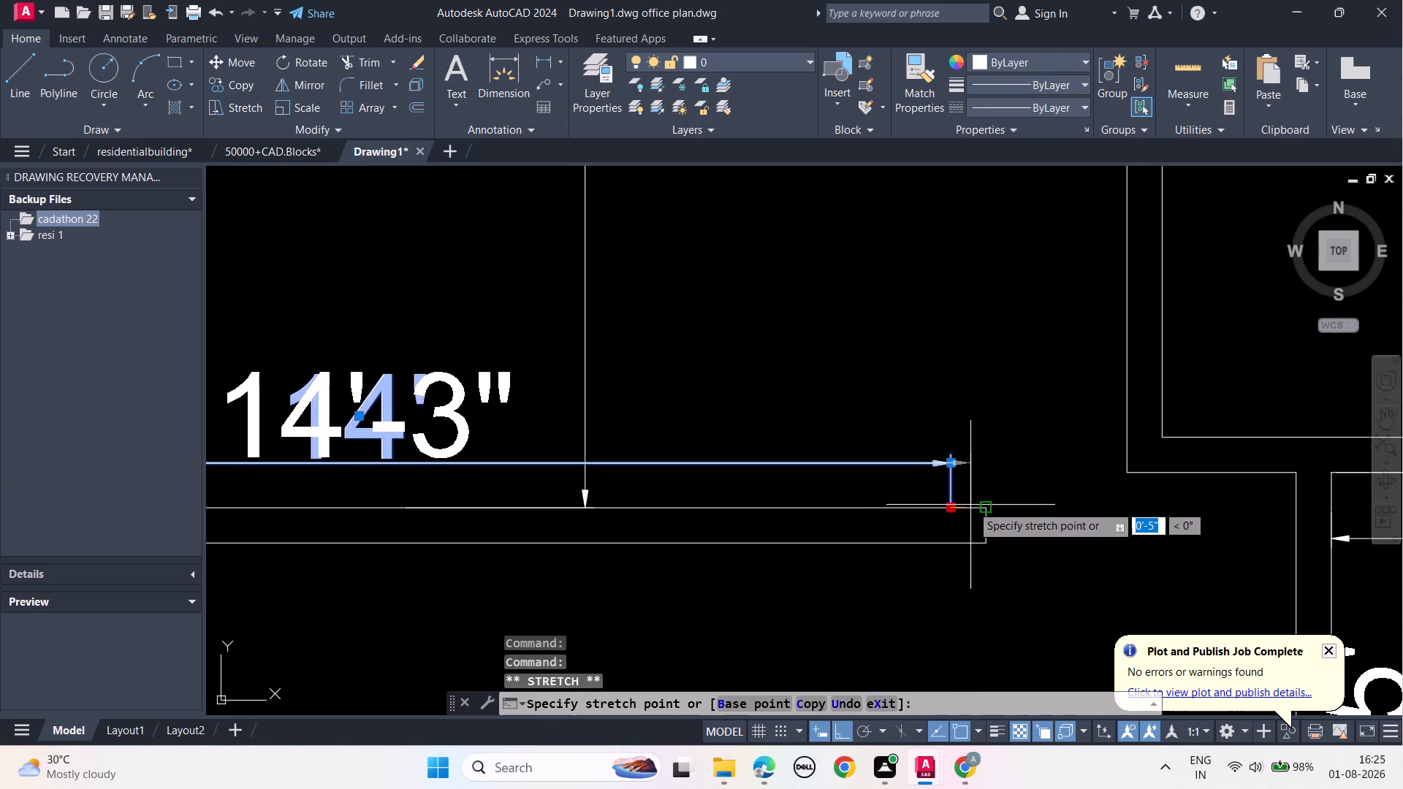
{"action": "left_click", "coordinate": [986, 508]}
{"action": "key", "text": "Escape"}
{"action": "key", "text": "Escape"}
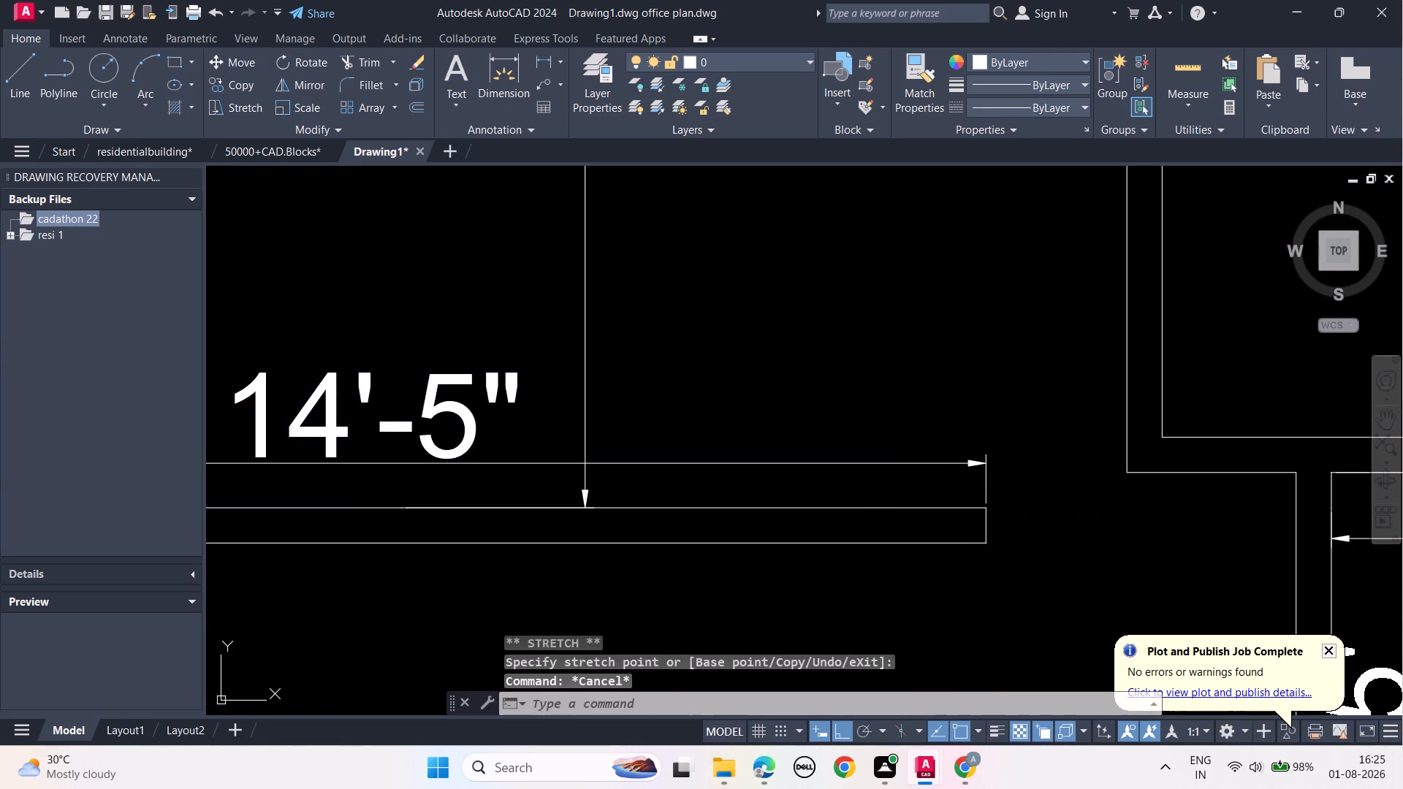
{"action": "key", "text": "Escape"}
Move the vertical dimension of the 12' by 12' lower-left room across to just inside its left wall.
{"action": "scroll", "coordinate": [1005, 489], "scroll_direction": "down", "scroll_amount": 3}
{"action": "middle_click_drag", "start_coordinate": [970, 524], "coordinate": [927, 572]}
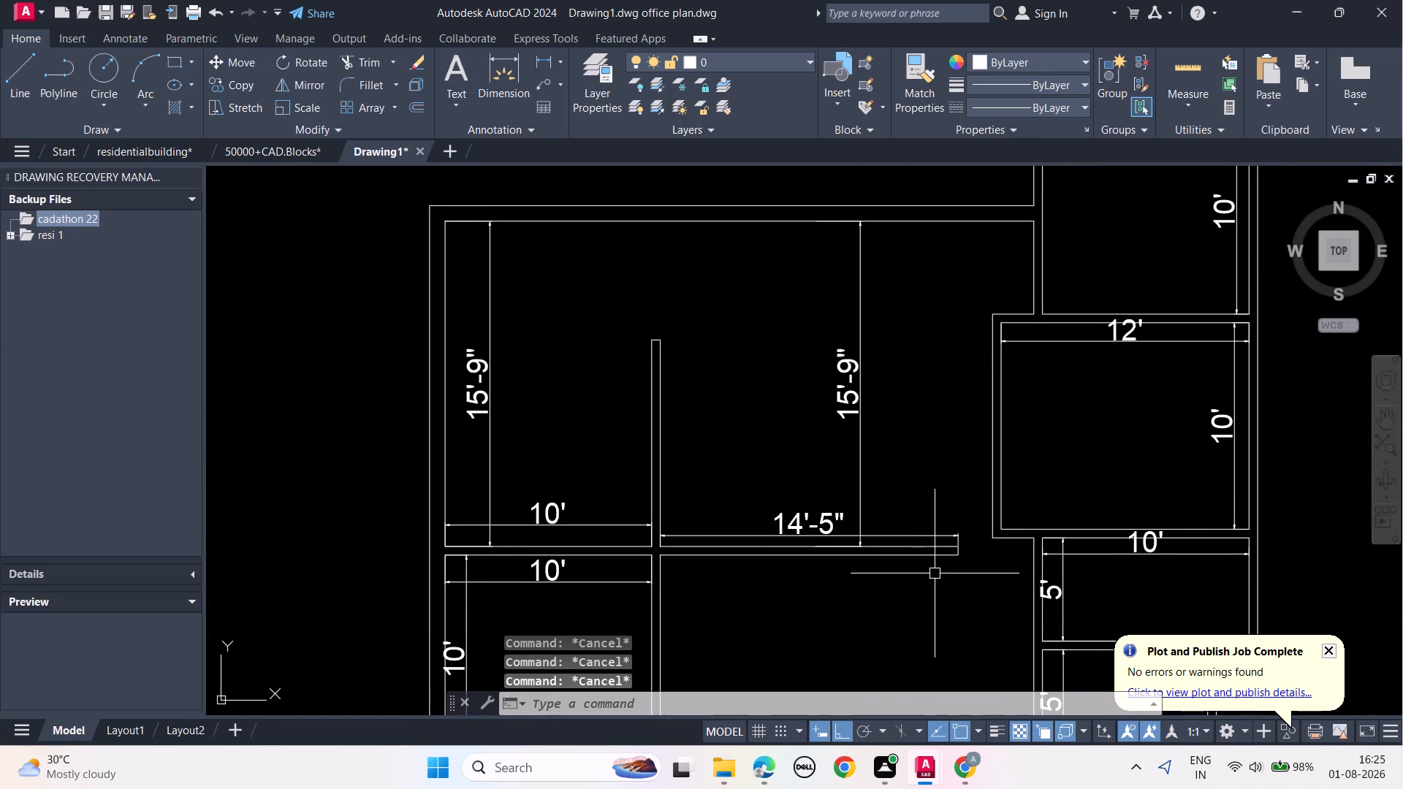
{"action": "middle_click_drag", "start_coordinate": [935, 576], "coordinate": [904, 438]}
{"action": "scroll", "coordinate": [902, 437], "scroll_direction": "down", "scroll_amount": 2}
{"action": "middle_click_drag", "start_coordinate": [886, 485], "coordinate": [855, 411]}
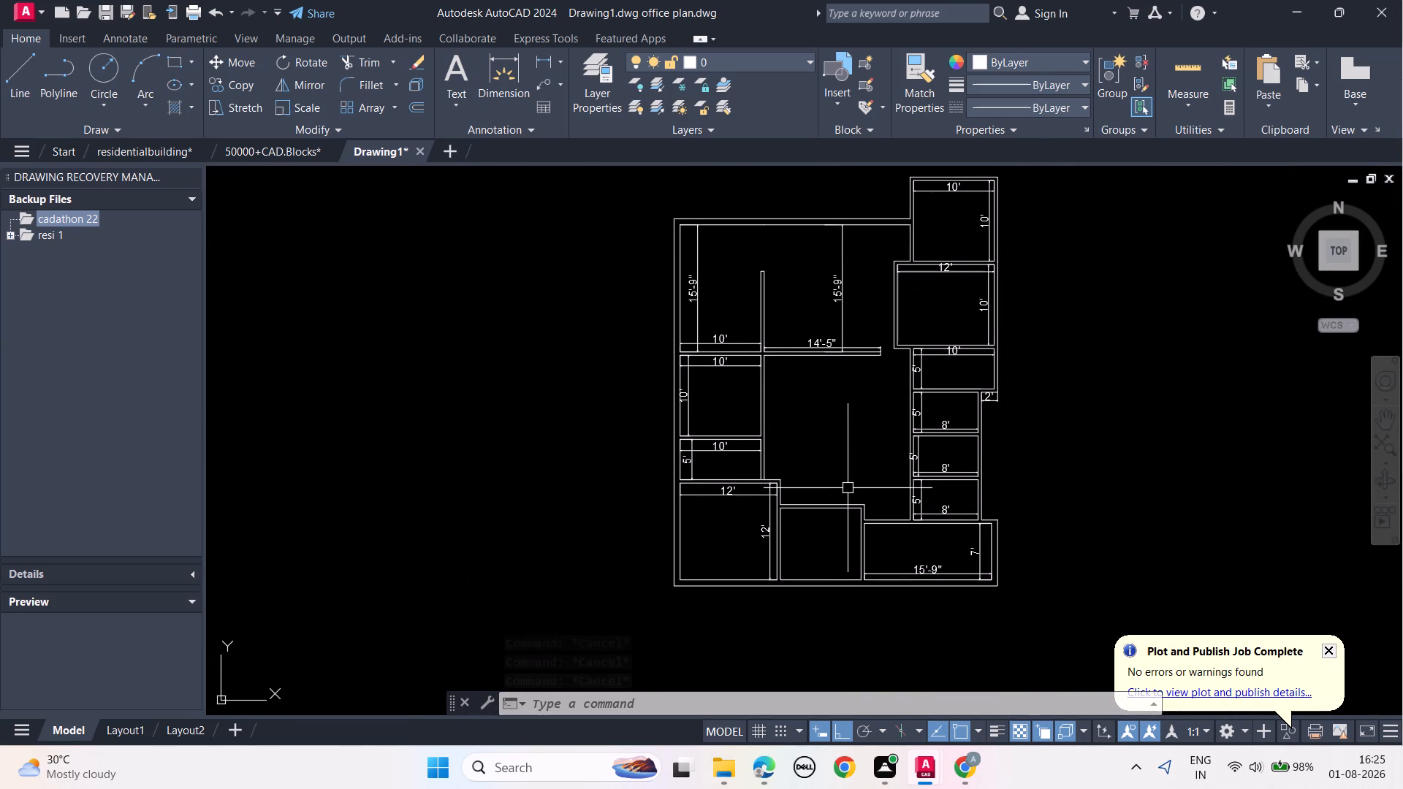
{"action": "scroll", "coordinate": [813, 424], "scroll_direction": "up", "scroll_amount": 2}
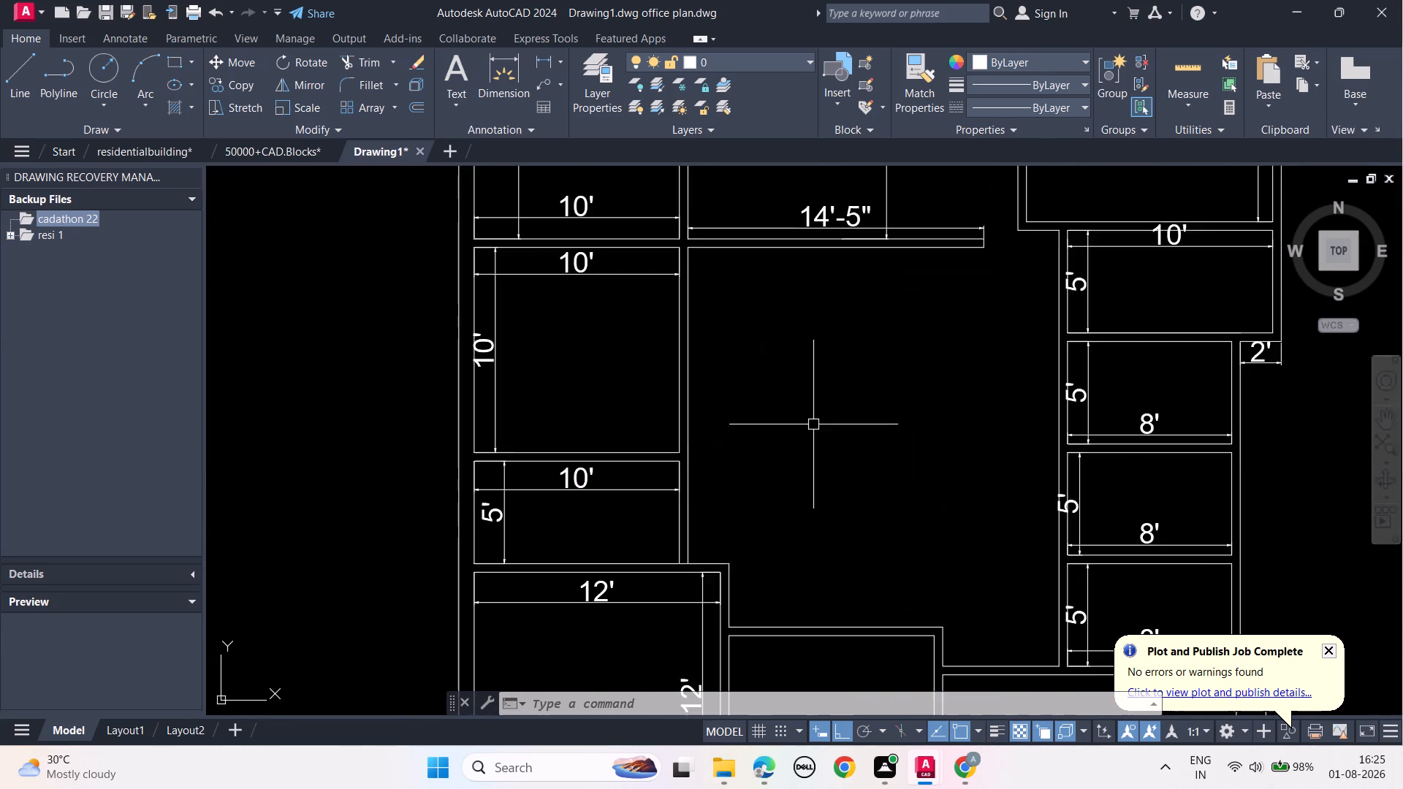
{"action": "scroll", "coordinate": [813, 424], "scroll_direction": "up", "scroll_amount": 1}
{"action": "middle_click_drag", "start_coordinate": [860, 495], "coordinate": [816, 275]}
{"action": "scroll", "coordinate": [812, 313], "scroll_direction": "down", "scroll_amount": 2}
{"action": "middle_click_drag", "start_coordinate": [860, 438], "coordinate": [863, 393]}
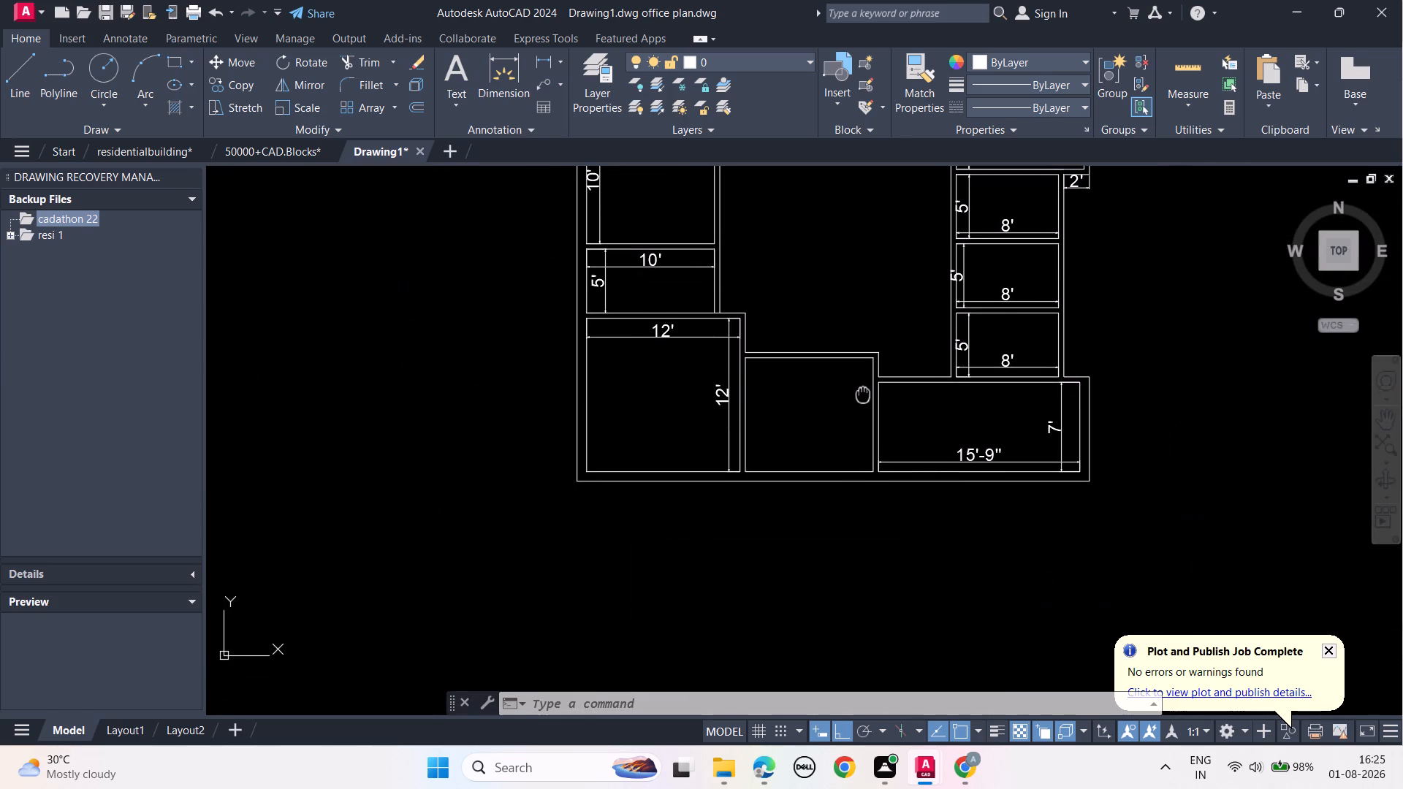
{"action": "middle_click_drag", "start_coordinate": [863, 393], "coordinate": [863, 391]}
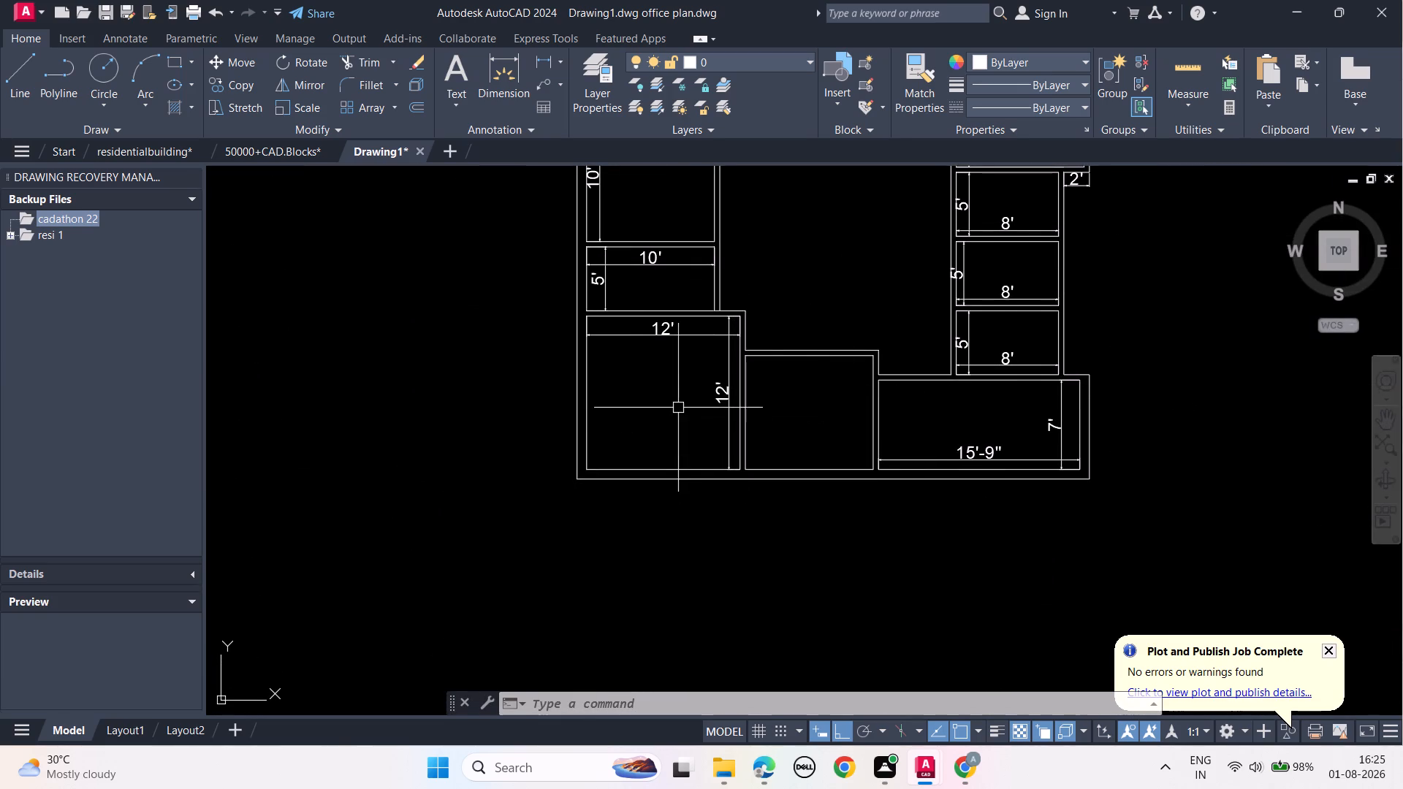
{"action": "left_click", "coordinate": [730, 364]}
{"action": "left_click", "coordinate": [723, 392]}
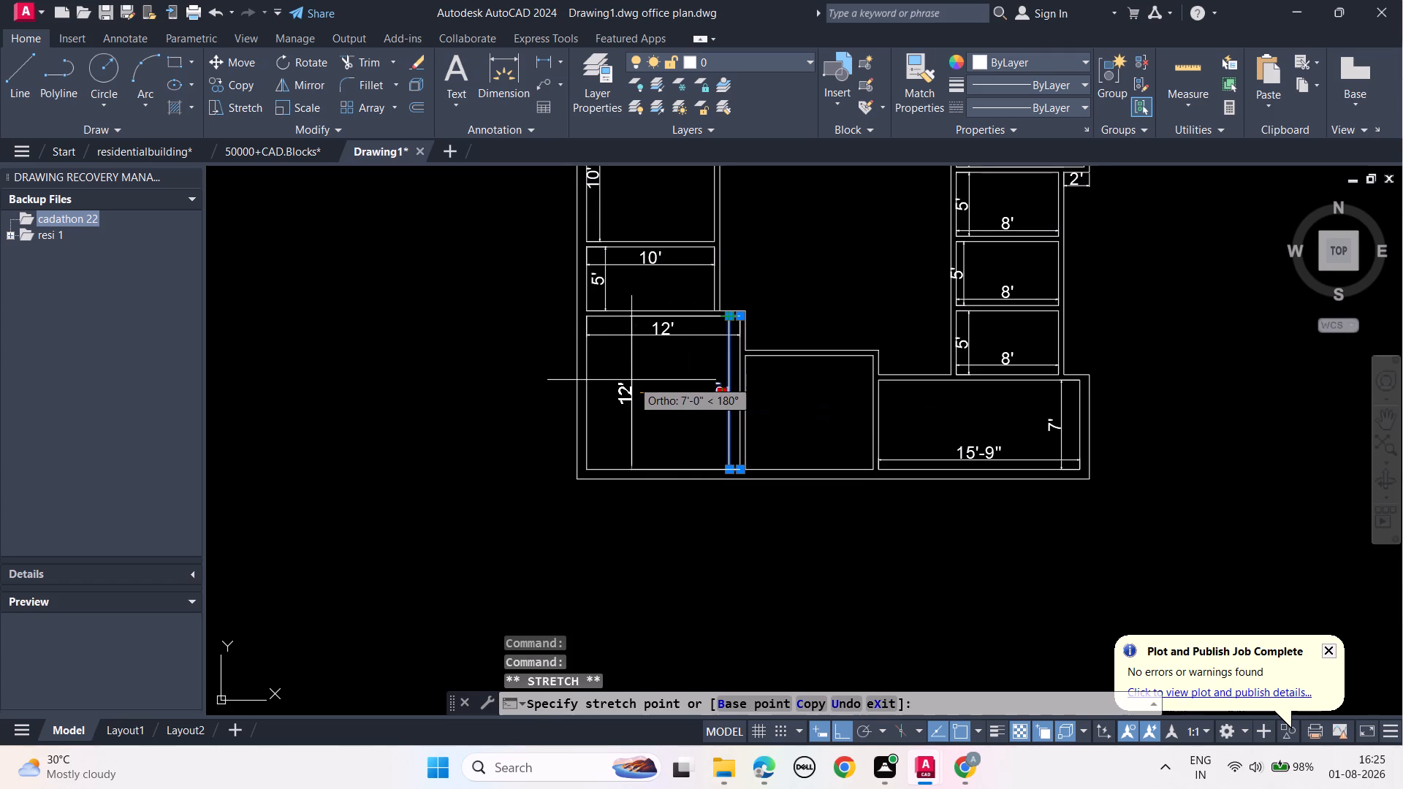
{"action": "left_click", "coordinate": [605, 389]}
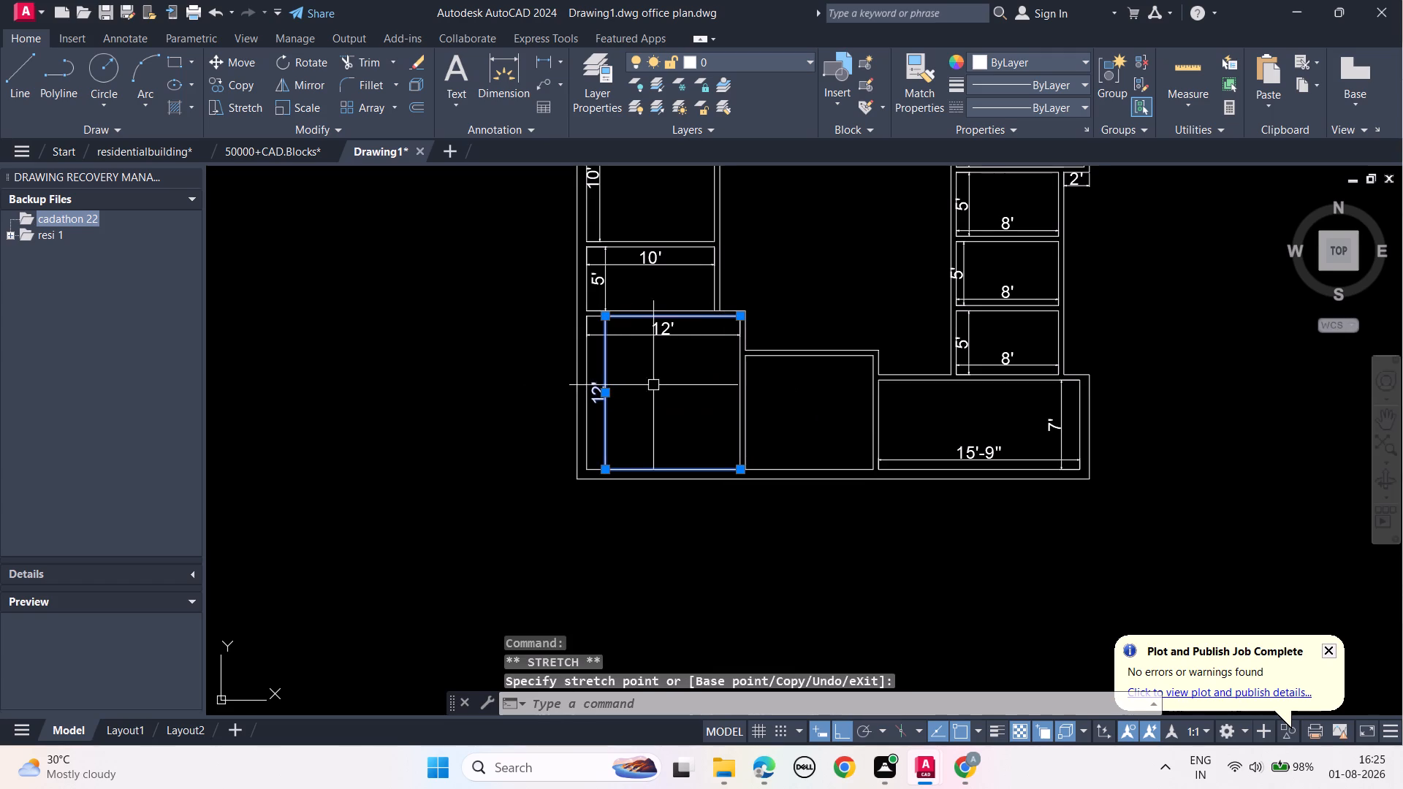
Move the horizontal dimension of the 12' by 12' room down to just above its bottom wall.
{"action": "left_click", "coordinate": [705, 335]}
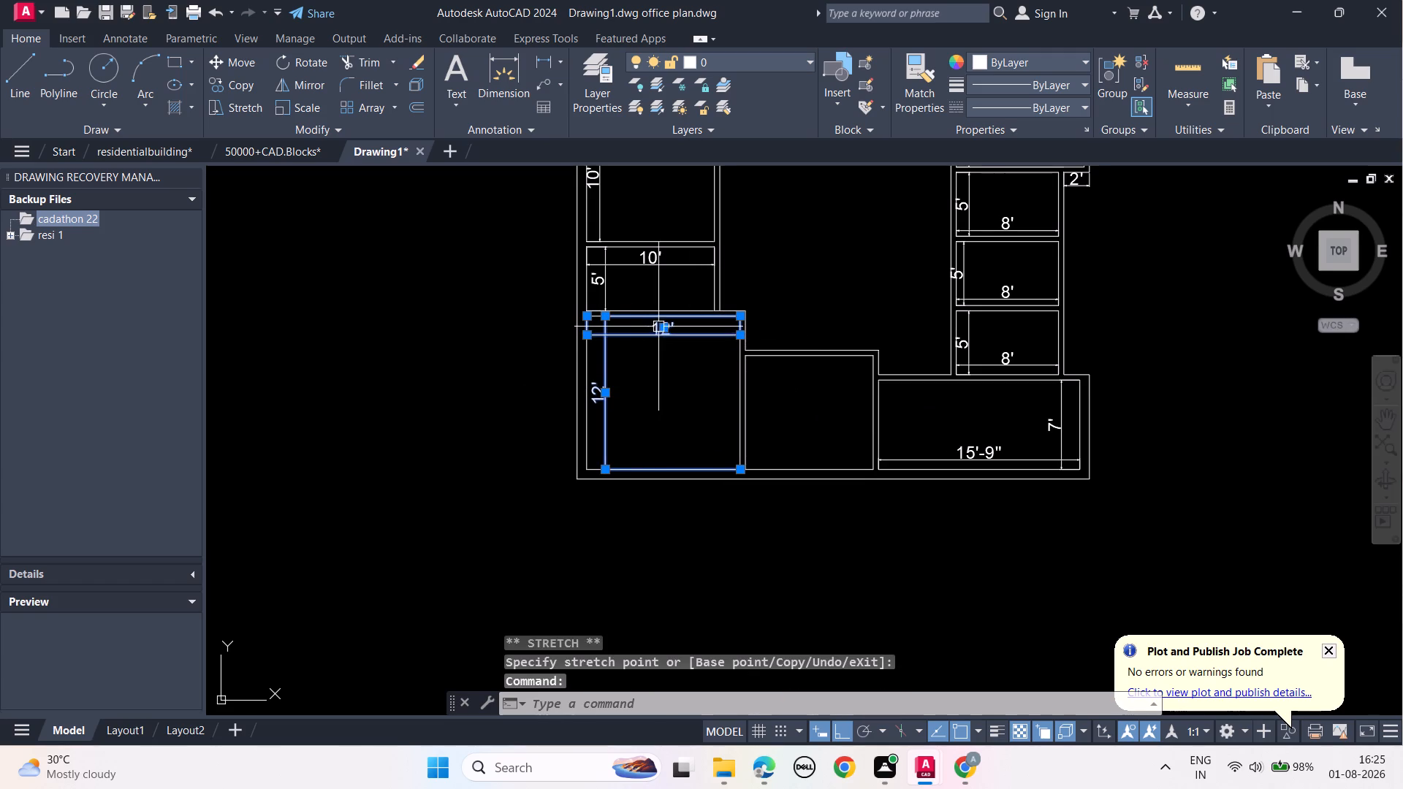
{"action": "left_click", "coordinate": [661, 328]}
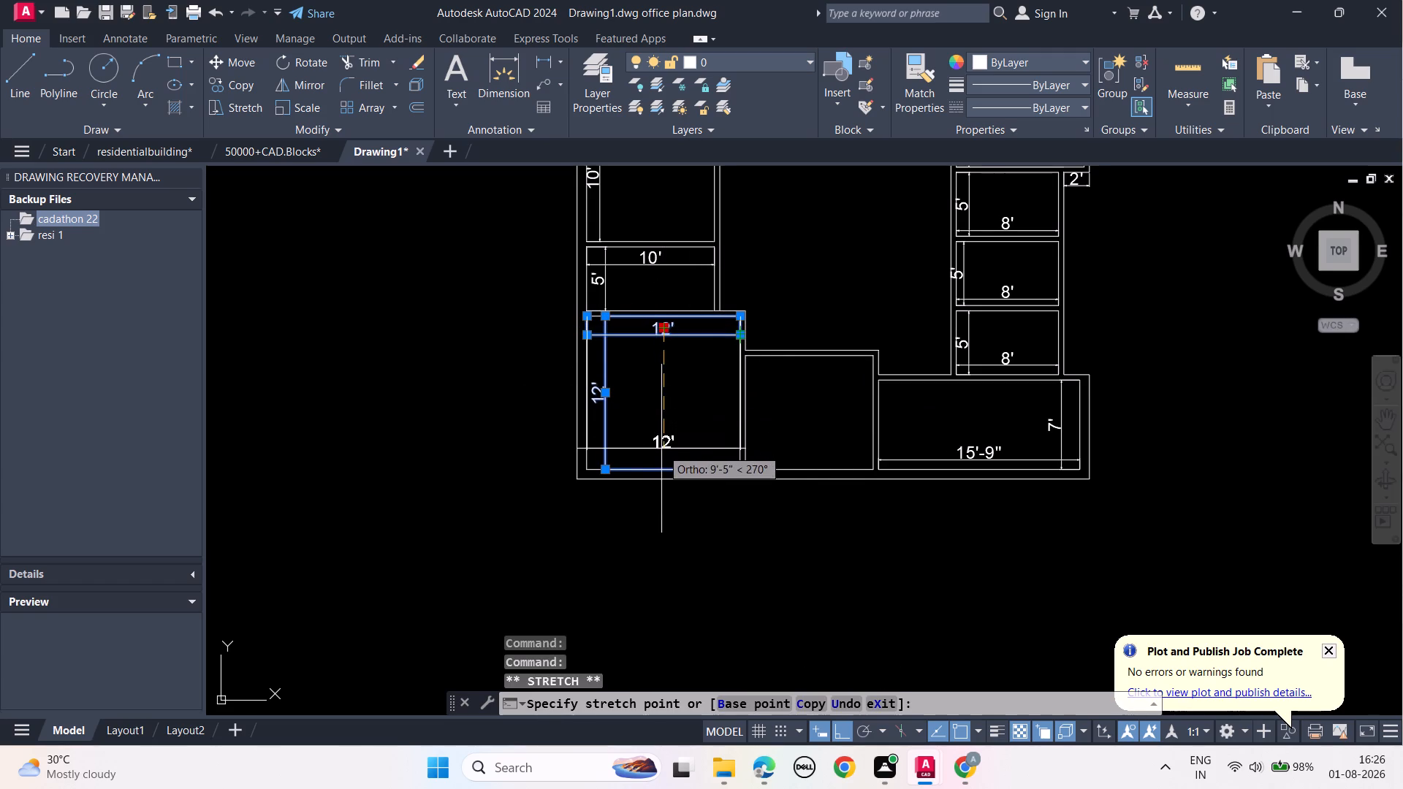
{"action": "left_click", "coordinate": [661, 449]}
{"action": "key", "text": "Escape"}
{"action": "key", "text": "Escape"}
{"action": "key", "text": "Escape"}
{"action": "key", "text": "Escape"}
{"action": "key", "text": "Escape"}
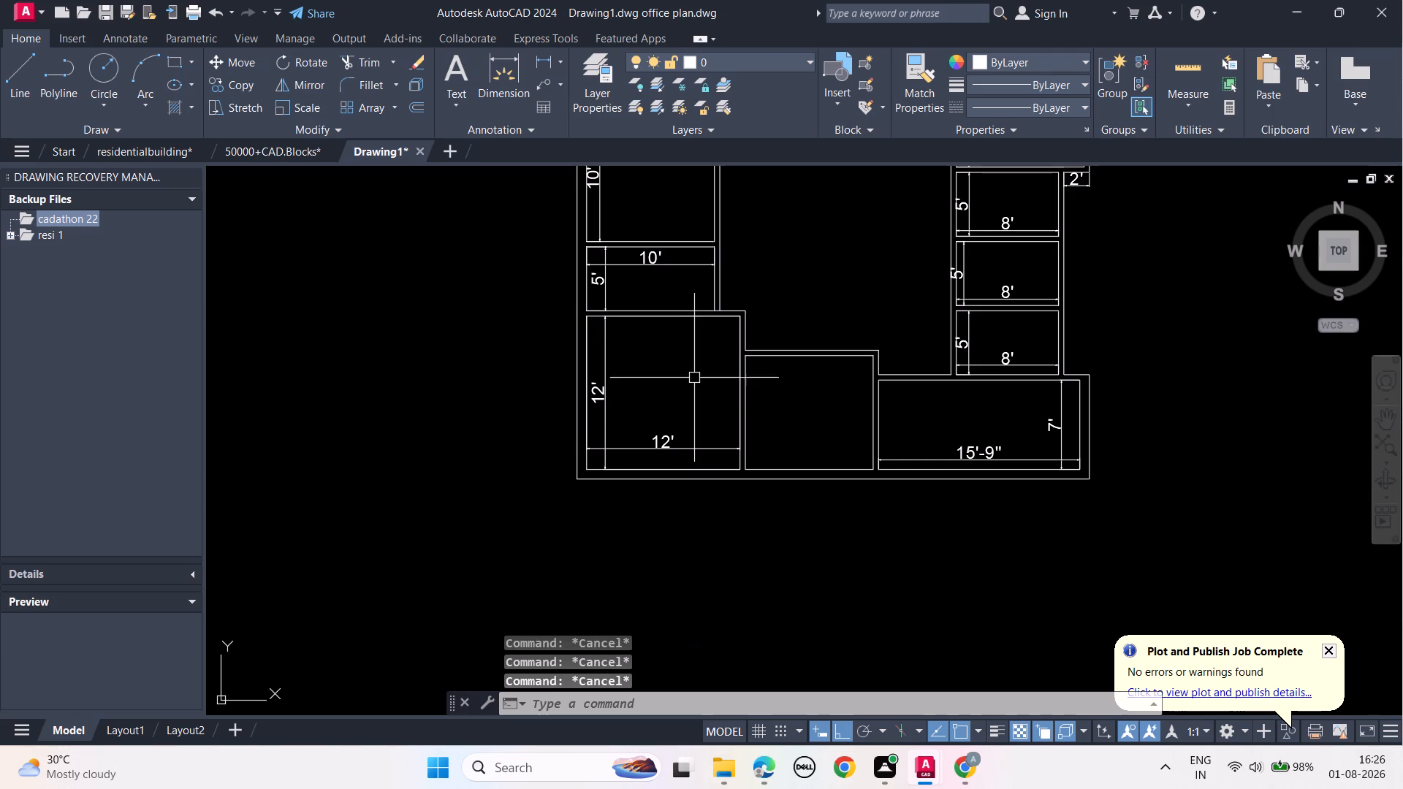
Move the width dimension of the 10' by 5' room down to just above its bottom wall.
{"action": "middle_click_drag", "start_coordinate": [693, 376], "coordinate": [693, 525]}
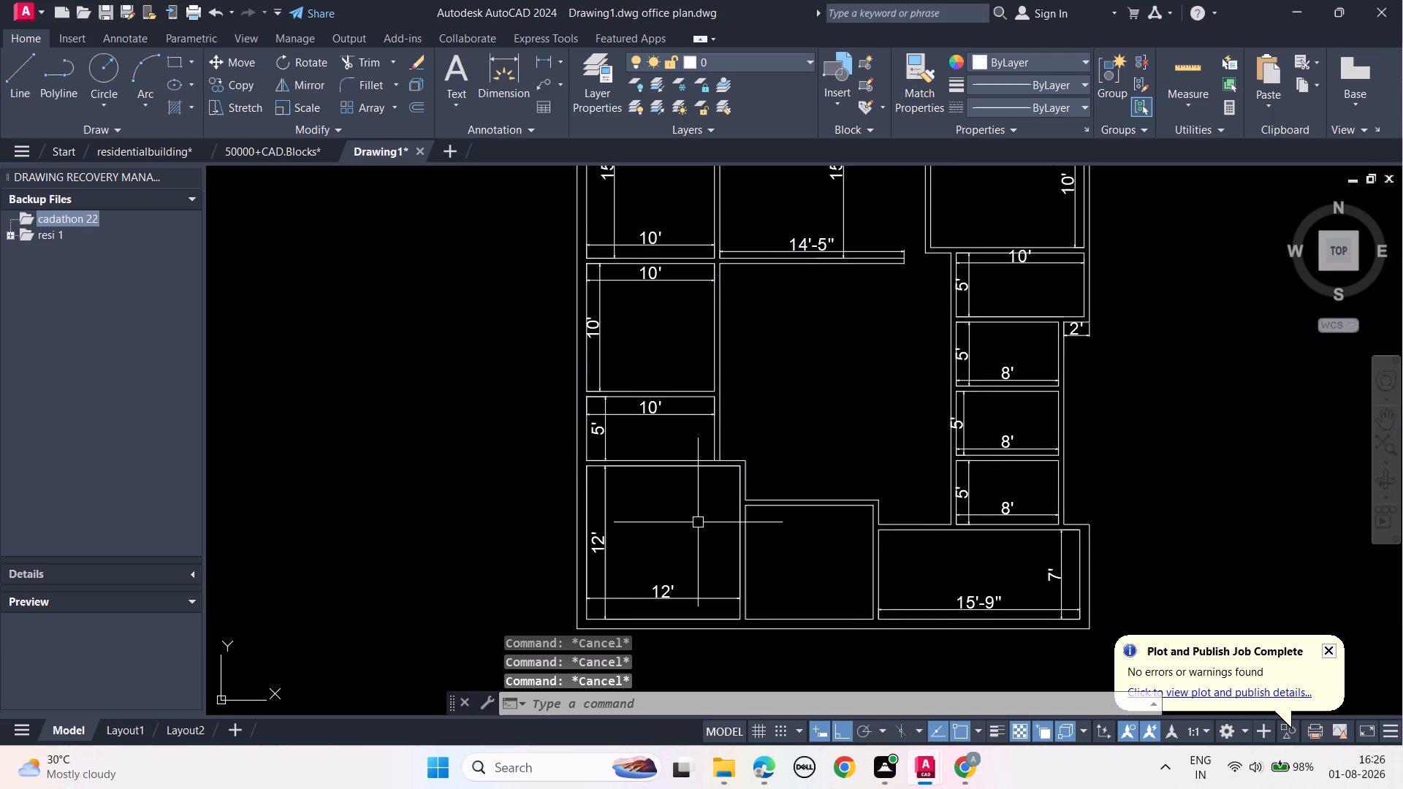
{"action": "left_click", "coordinate": [680, 412]}
{"action": "left_click", "coordinate": [654, 408]}
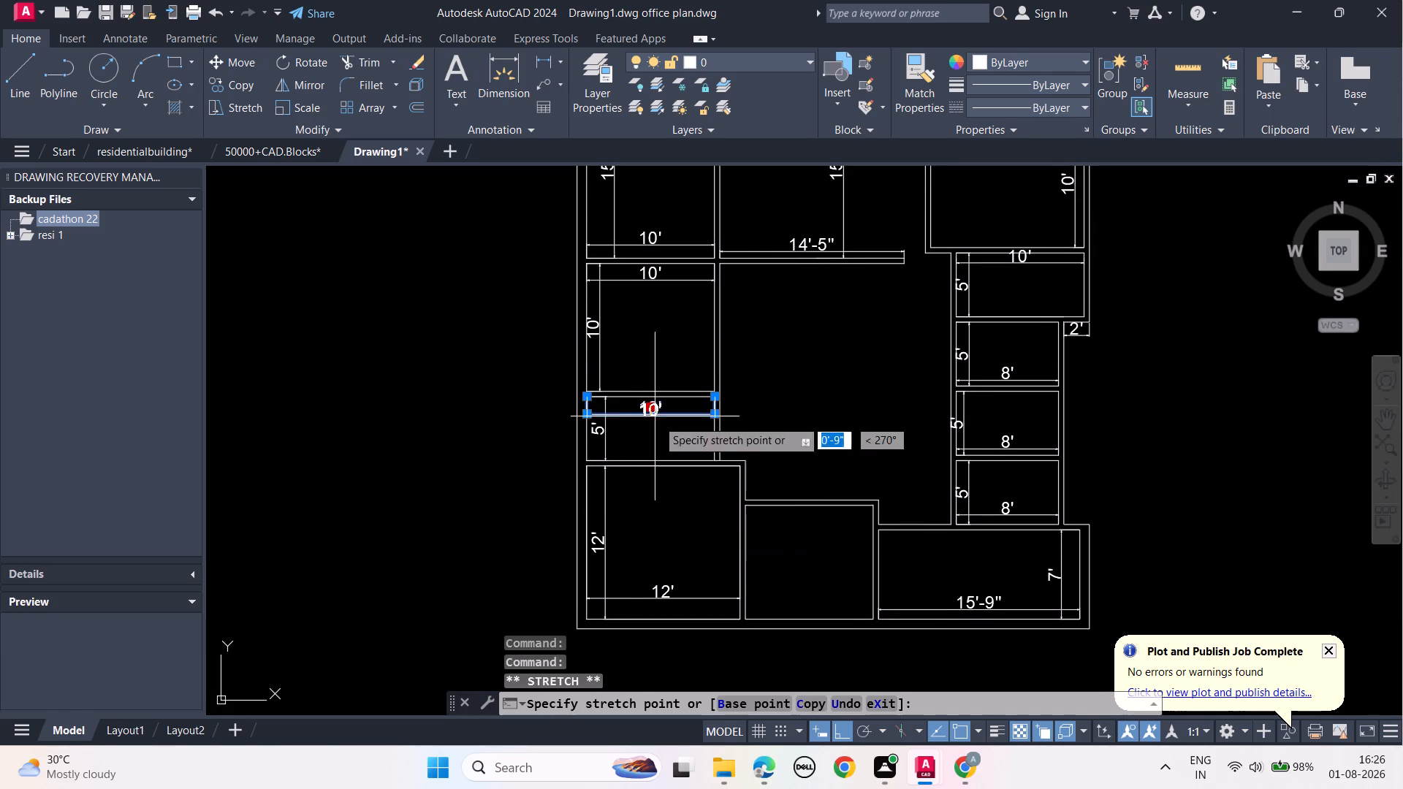
{"action": "left_click", "coordinate": [656, 451]}
{"action": "key", "text": "Escape"}
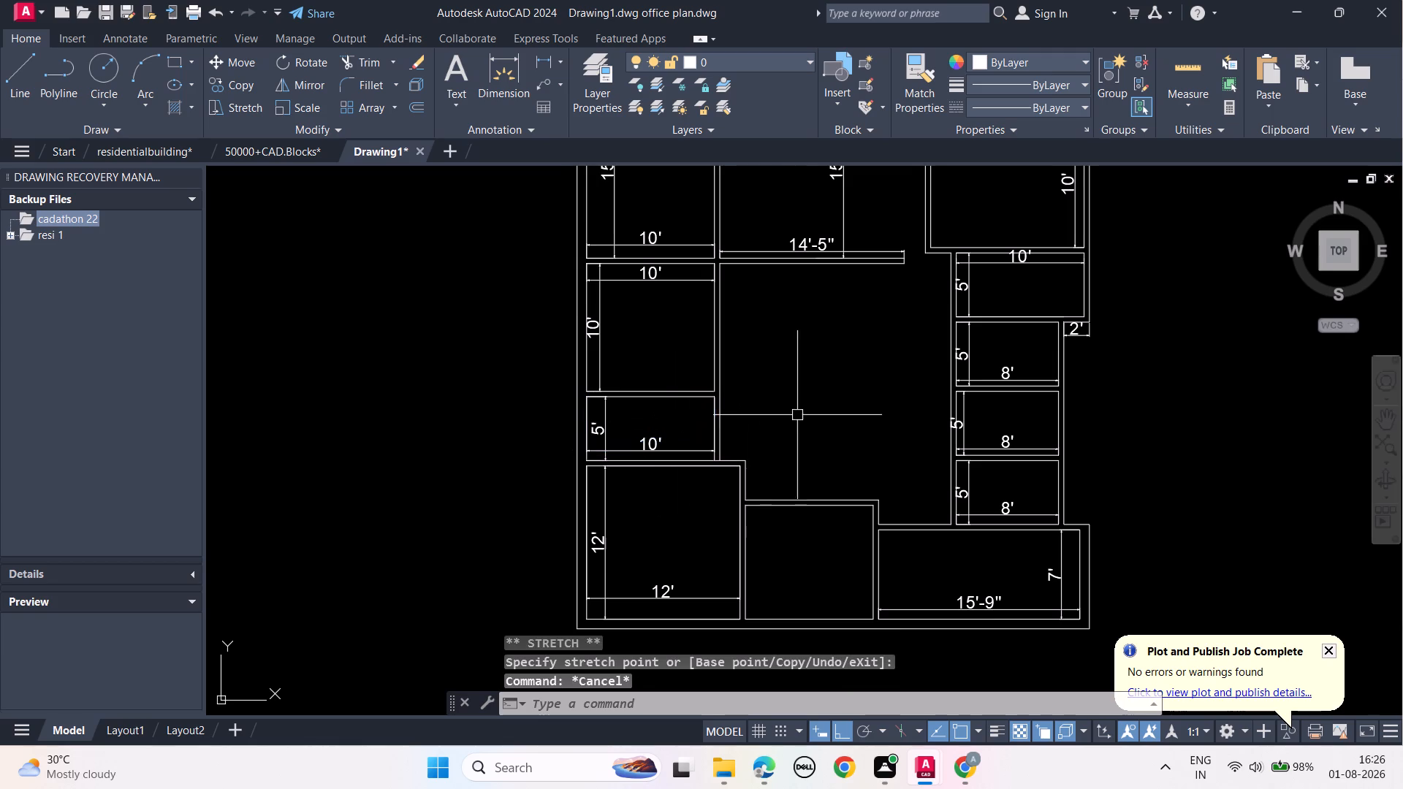
Move the width dimension of the 10' by 10' room below the horizontal partition down near its bottom wall.
{"action": "middle_click_drag", "start_coordinate": [823, 411], "coordinate": [853, 468]}
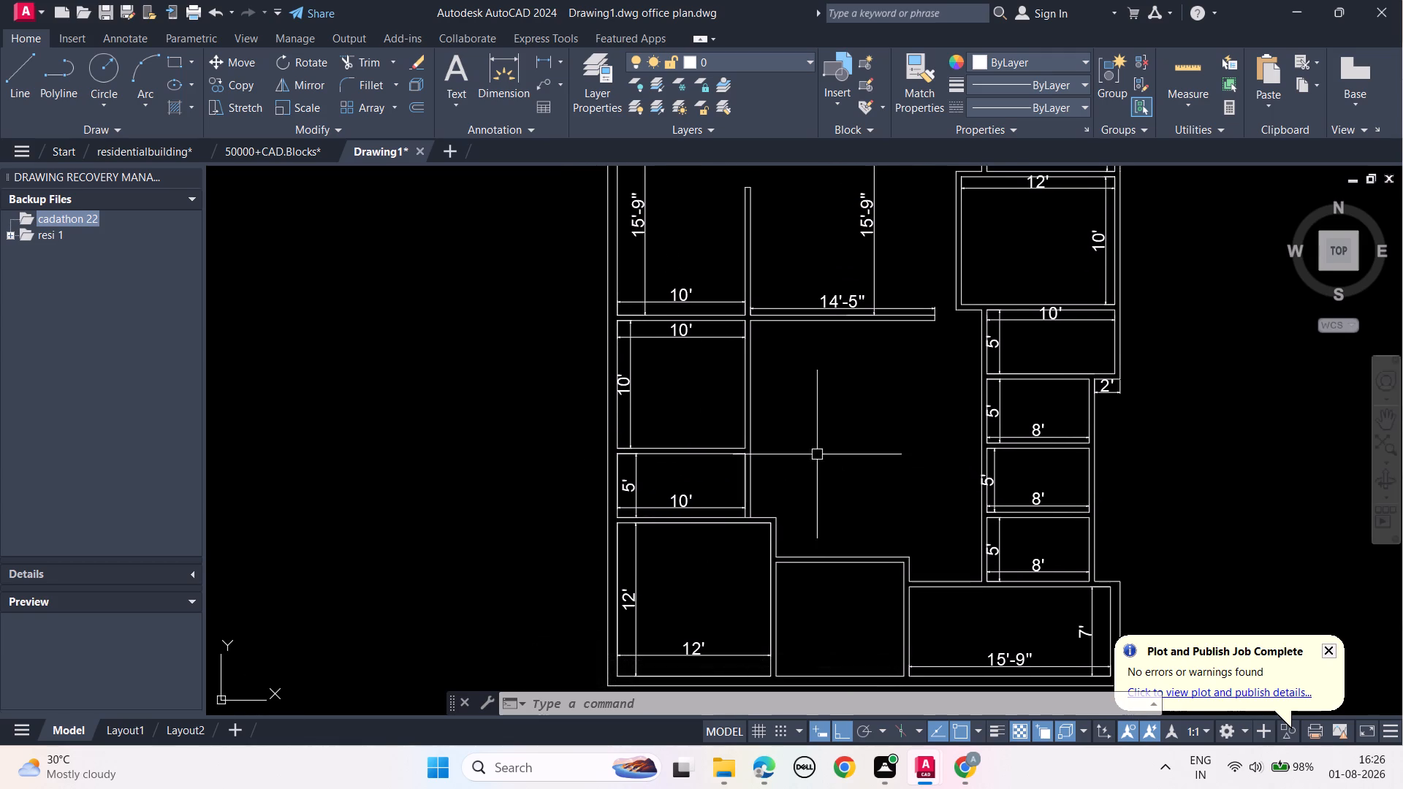
{"action": "left_click", "coordinate": [707, 338]}
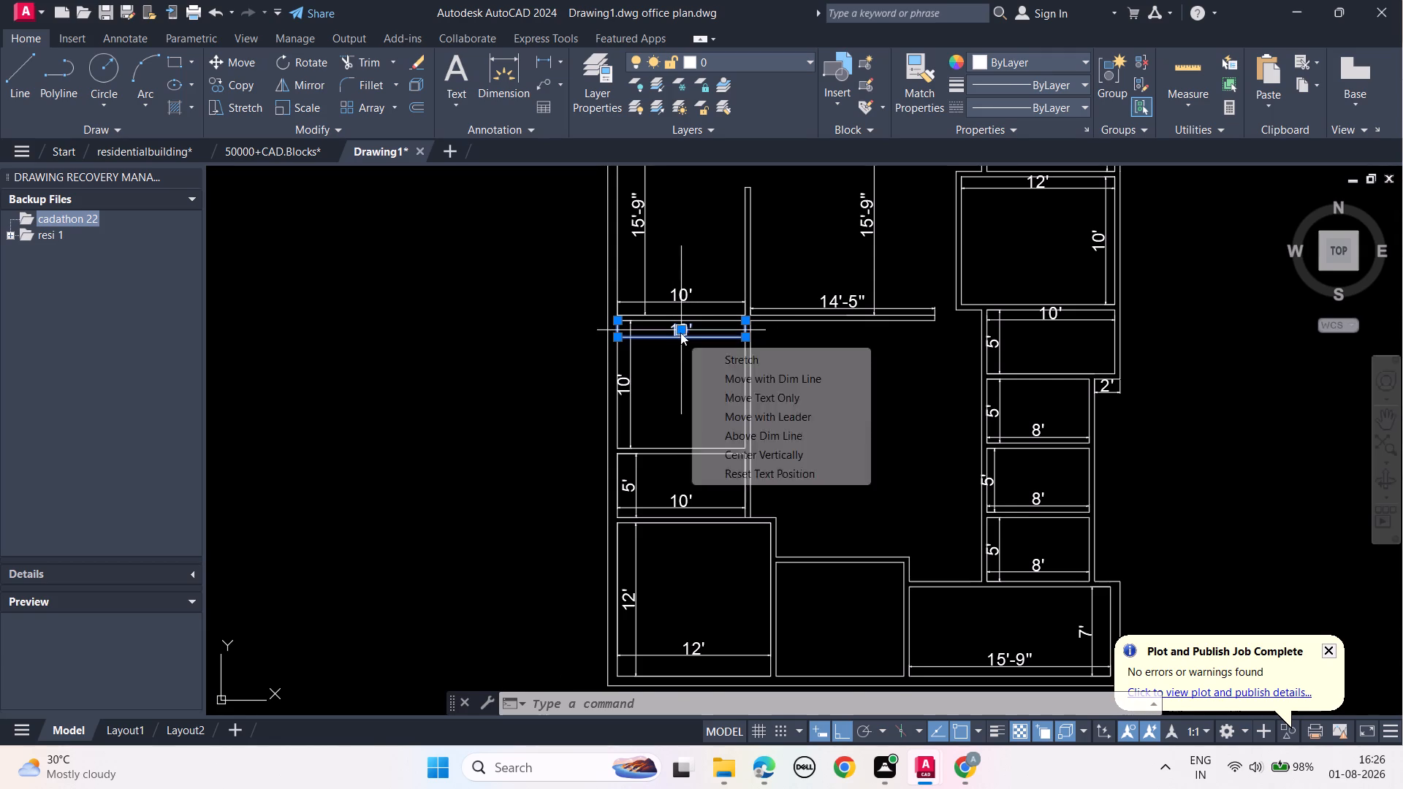
{"action": "left_click", "coordinate": [680, 332]}
{"action": "left_click", "coordinate": [683, 429]}
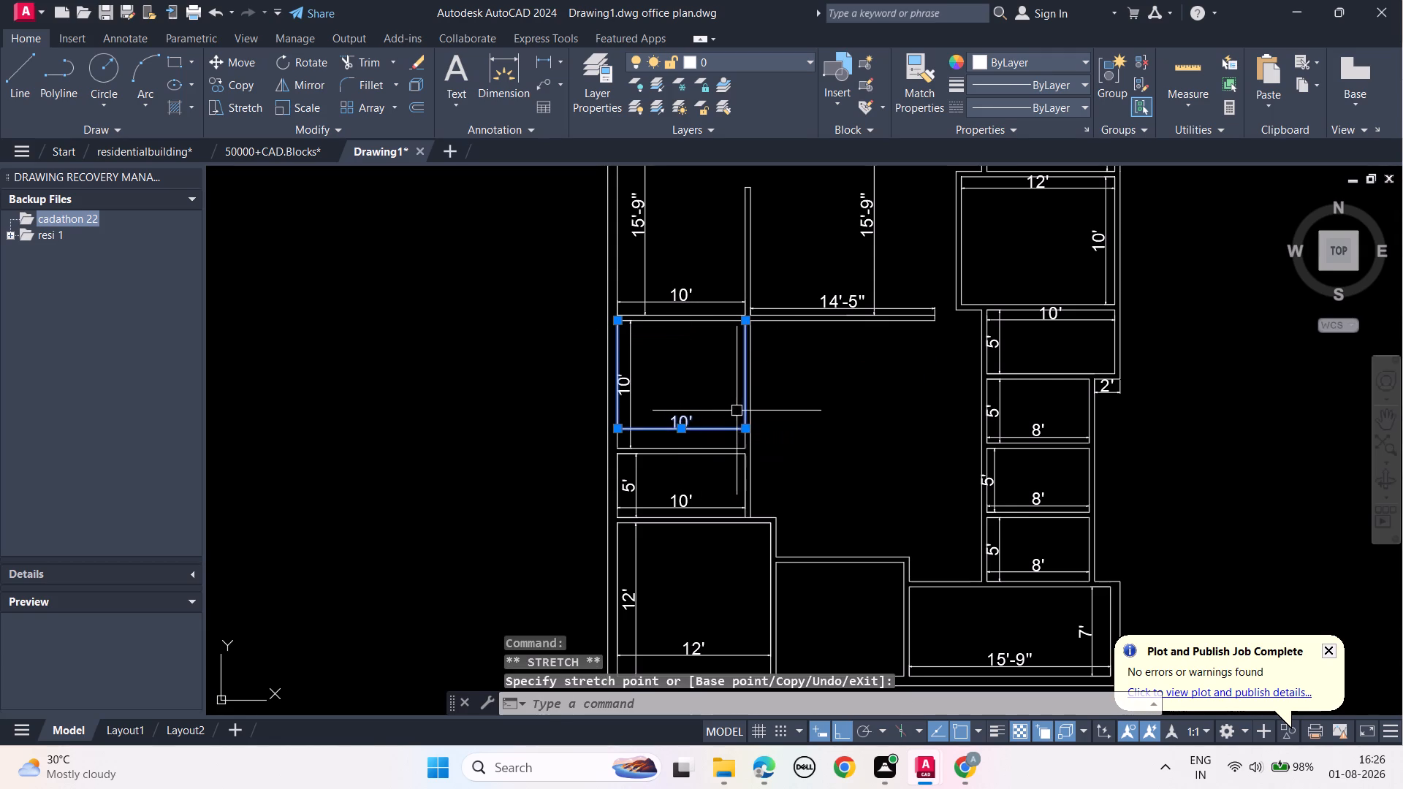
{"action": "key", "text": "Escape"}
{"action": "key", "text": "Escape"}
{"action": "key", "text": "Escape"}
{"action": "key", "text": "Escape"}
{"action": "key", "text": "Escape"}
{"action": "key", "text": "Escape"}
{"action": "key", "text": "Escape"}
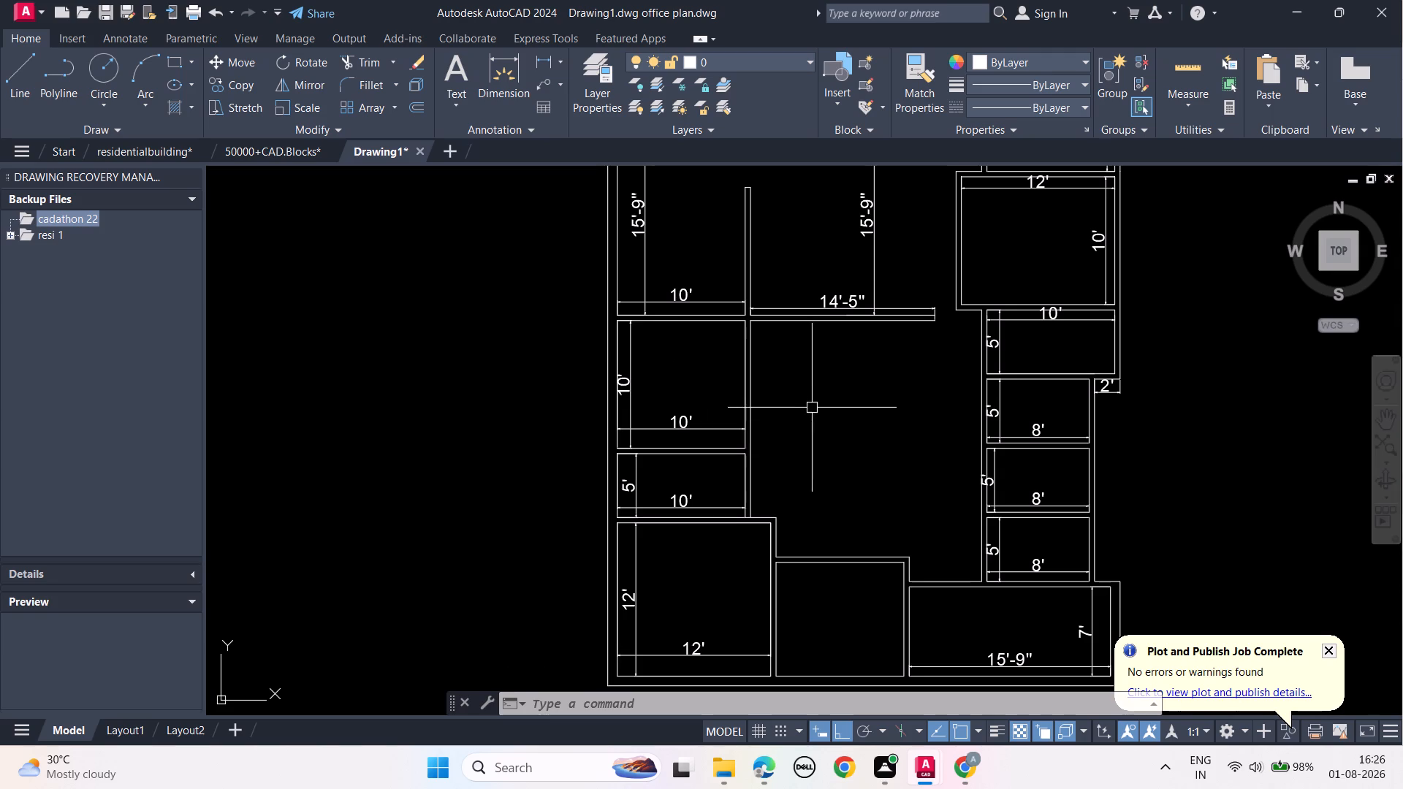
Move the width dimension of the lowest 8' by 5' room up to just below its top wall.
{"action": "middle_click_drag", "start_coordinate": [810, 419], "coordinate": [799, 552]}
{"action": "middle_click_drag", "start_coordinate": [800, 506], "coordinate": [800, 556]}
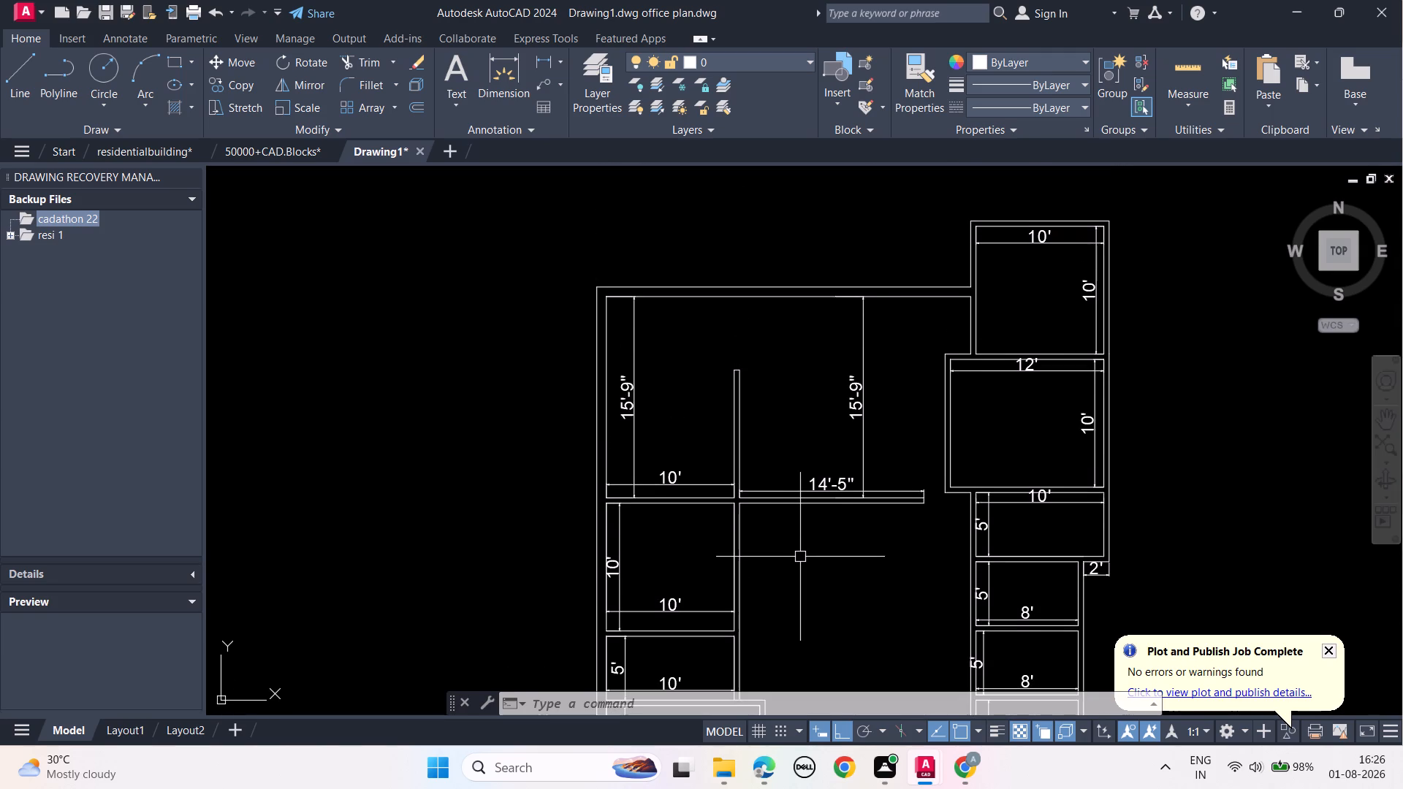
{"action": "middle_click_drag", "start_coordinate": [796, 456], "coordinate": [636, 340]}
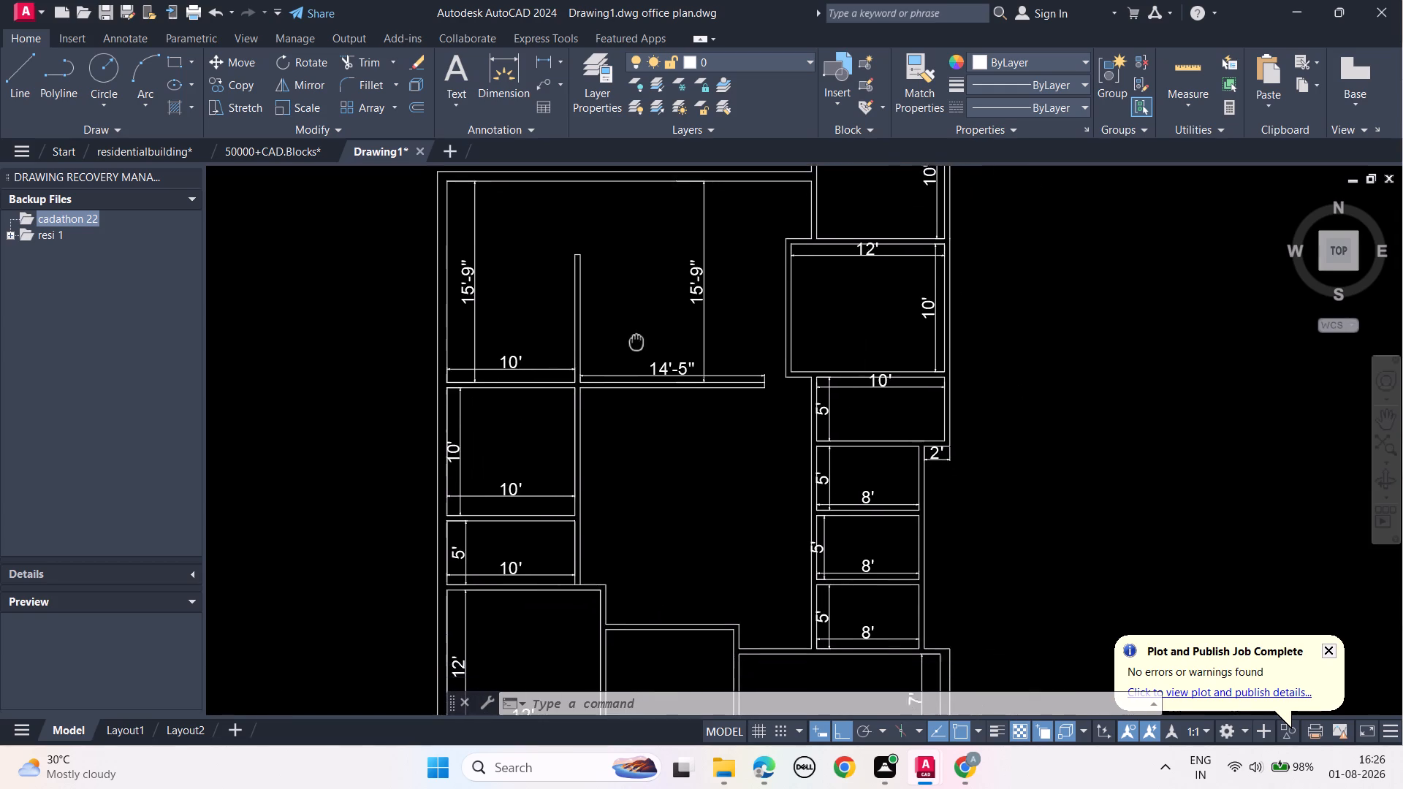
{"action": "middle_click_drag", "start_coordinate": [636, 340], "coordinate": [636, 329]}
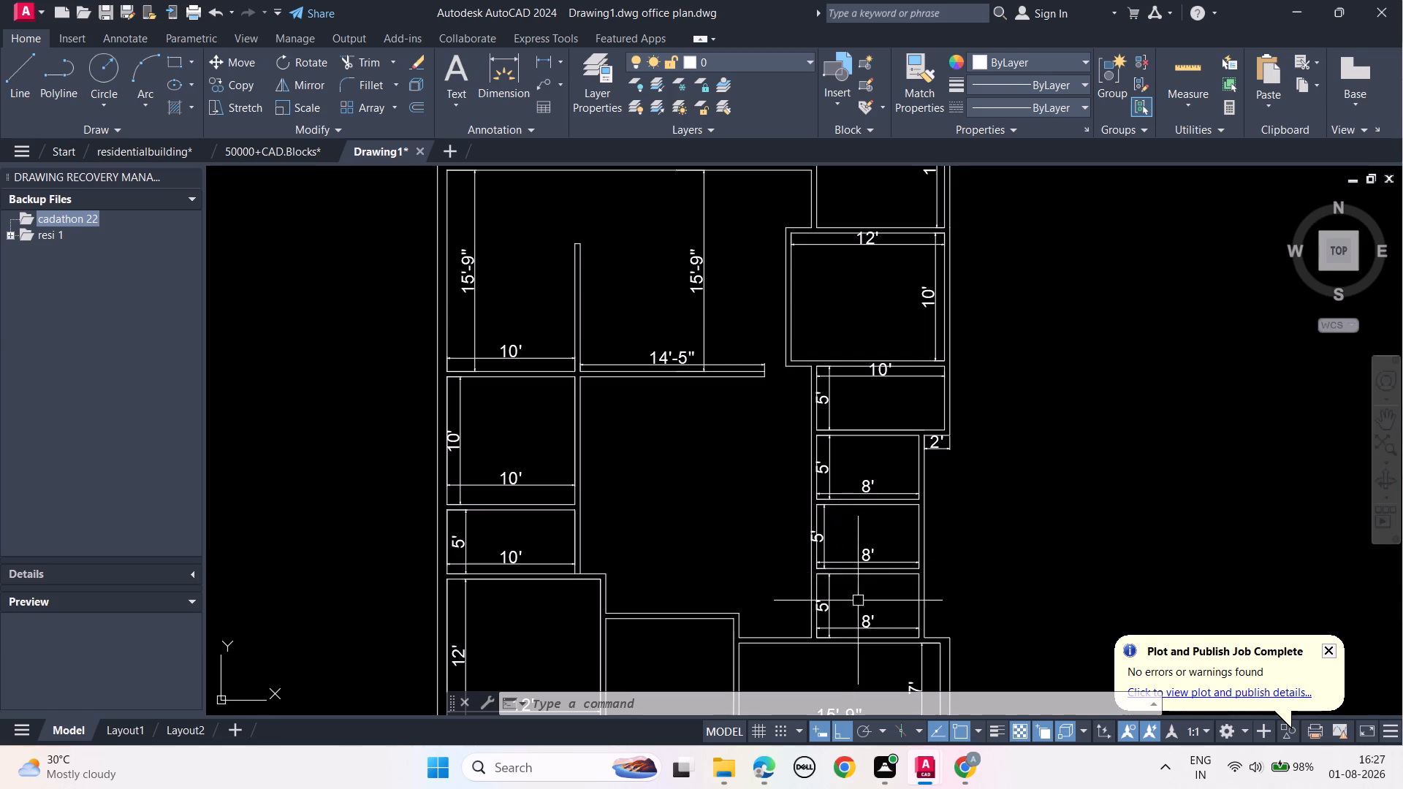
{"action": "middle_click_drag", "start_coordinate": [1016, 603], "coordinate": [1018, 518]}
{"action": "scroll", "coordinate": [959, 524], "scroll_direction": "up", "scroll_amount": 1}
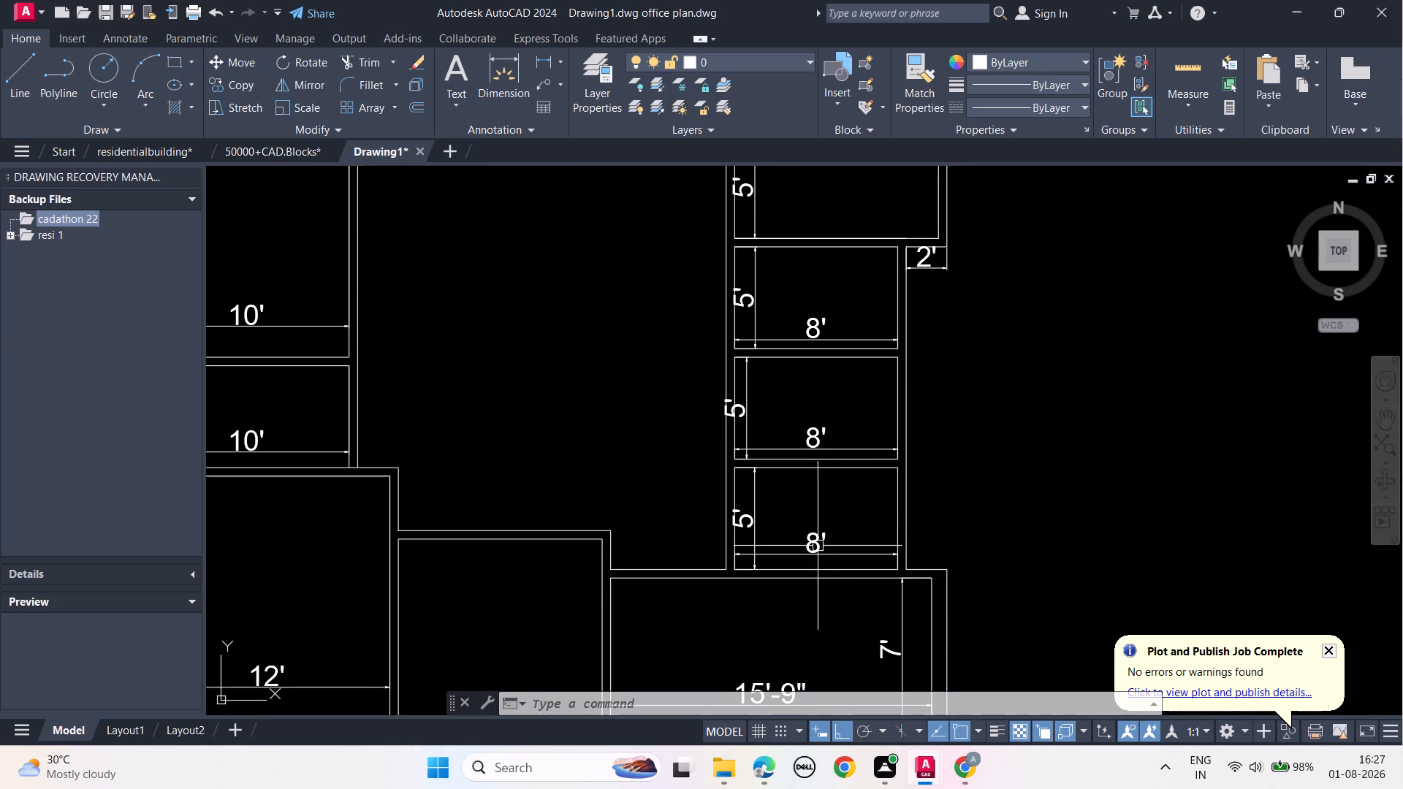
{"action": "left_click", "coordinate": [840, 552]}
{"action": "left_click", "coordinate": [813, 539]}
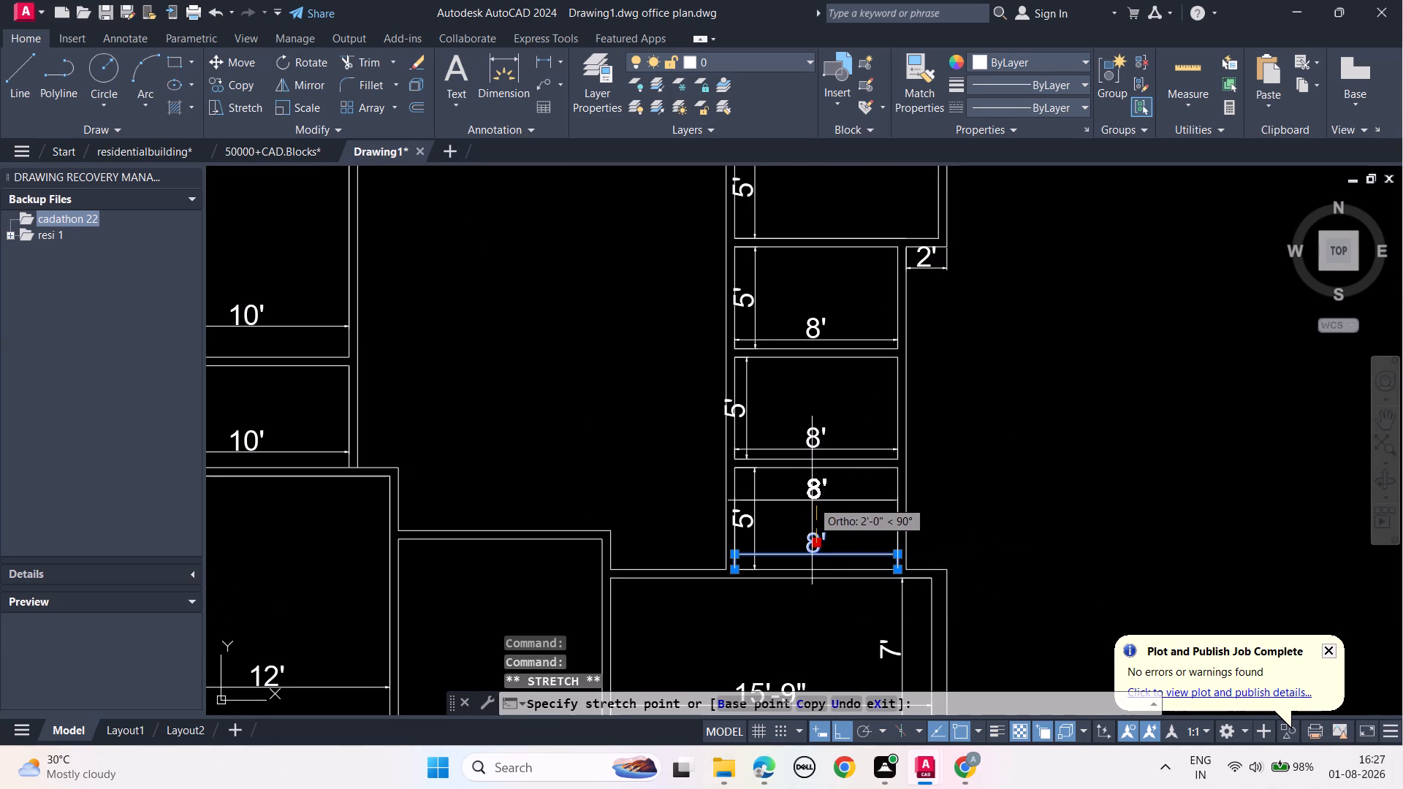
{"action": "left_click", "coordinate": [814, 487]}
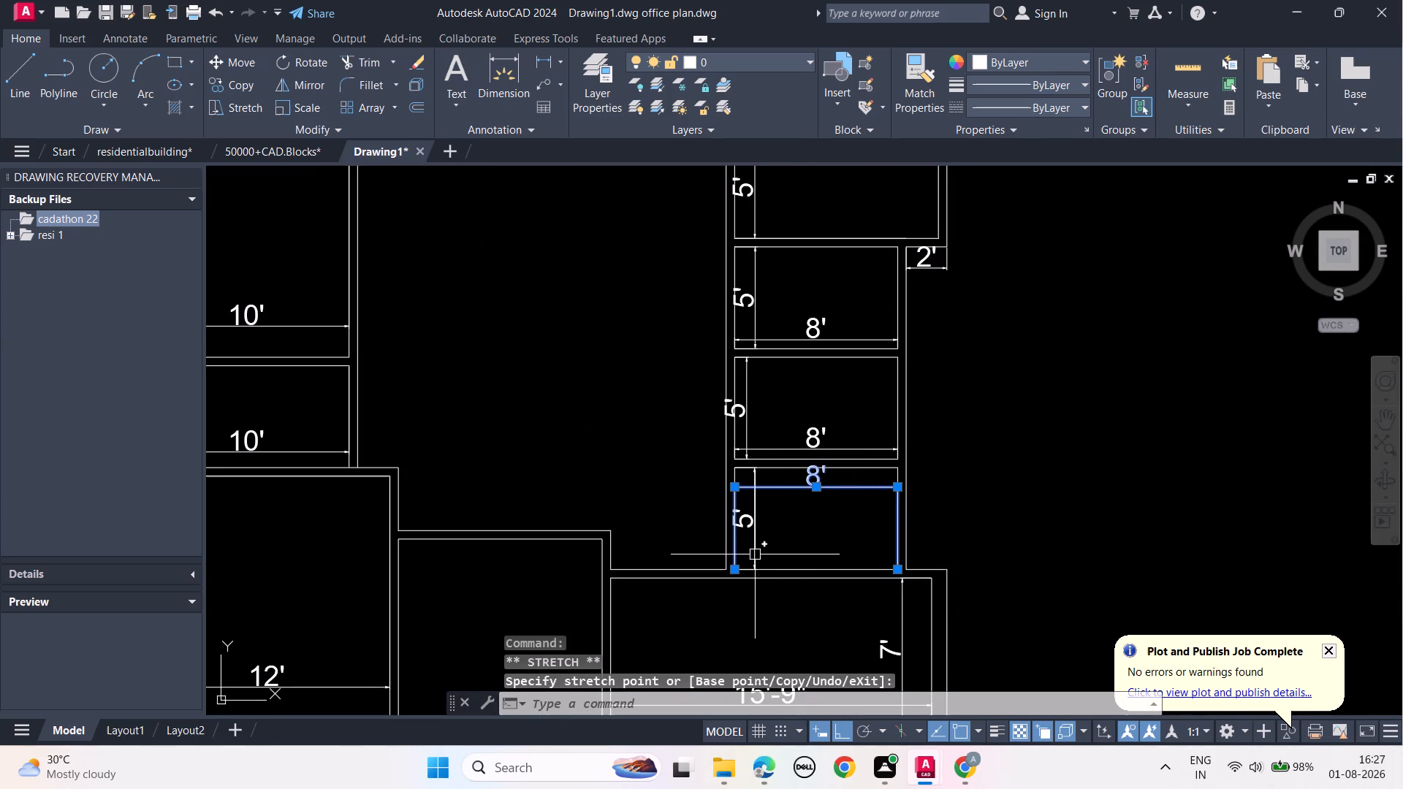
Move the vertical 5' dimension of the lowest 8' by 5' room across to just inside its right wall.
{"action": "key", "text": "Escape"}
{"action": "left_click", "coordinate": [738, 526]}
{"action": "left_click", "coordinate": [737, 522]}
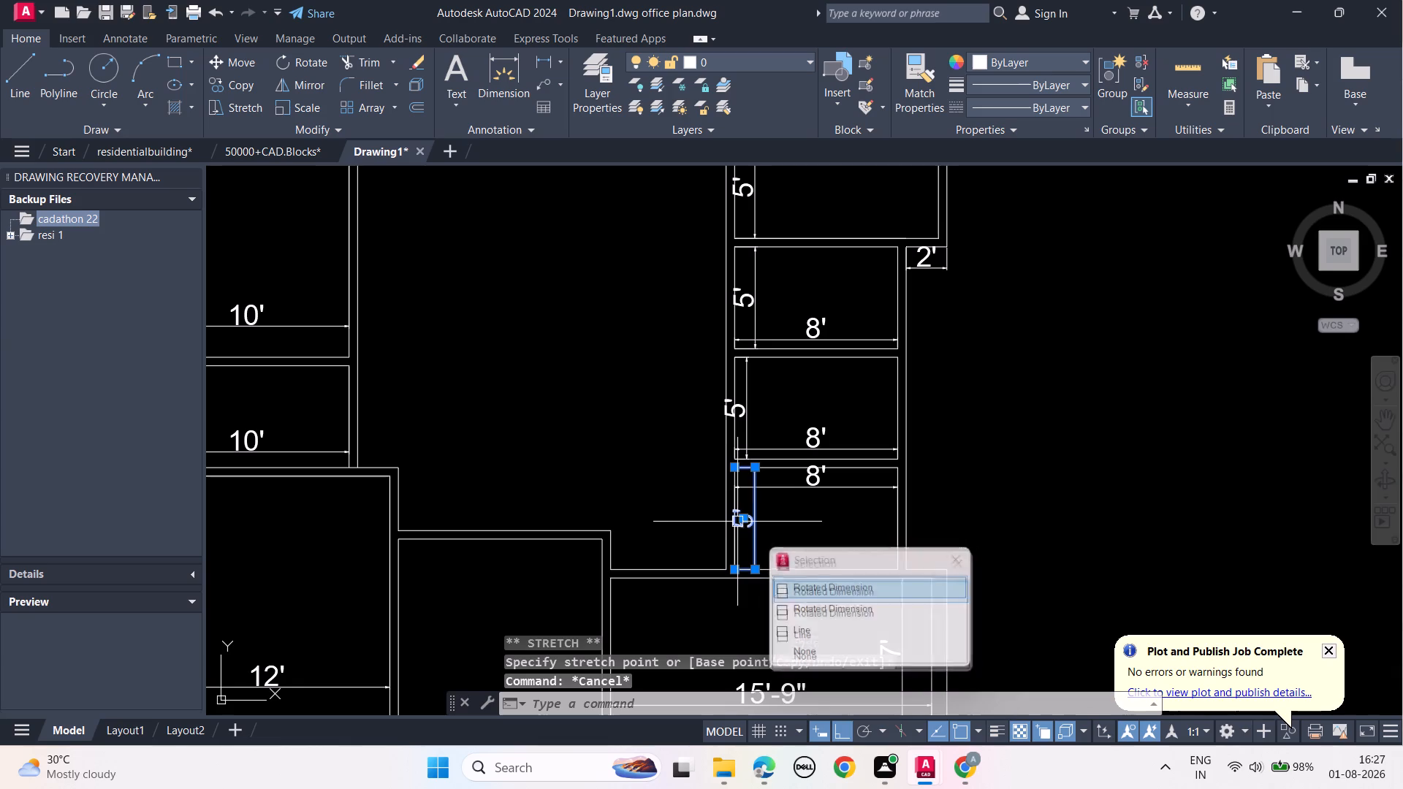
{"action": "left_click", "coordinate": [746, 516]}
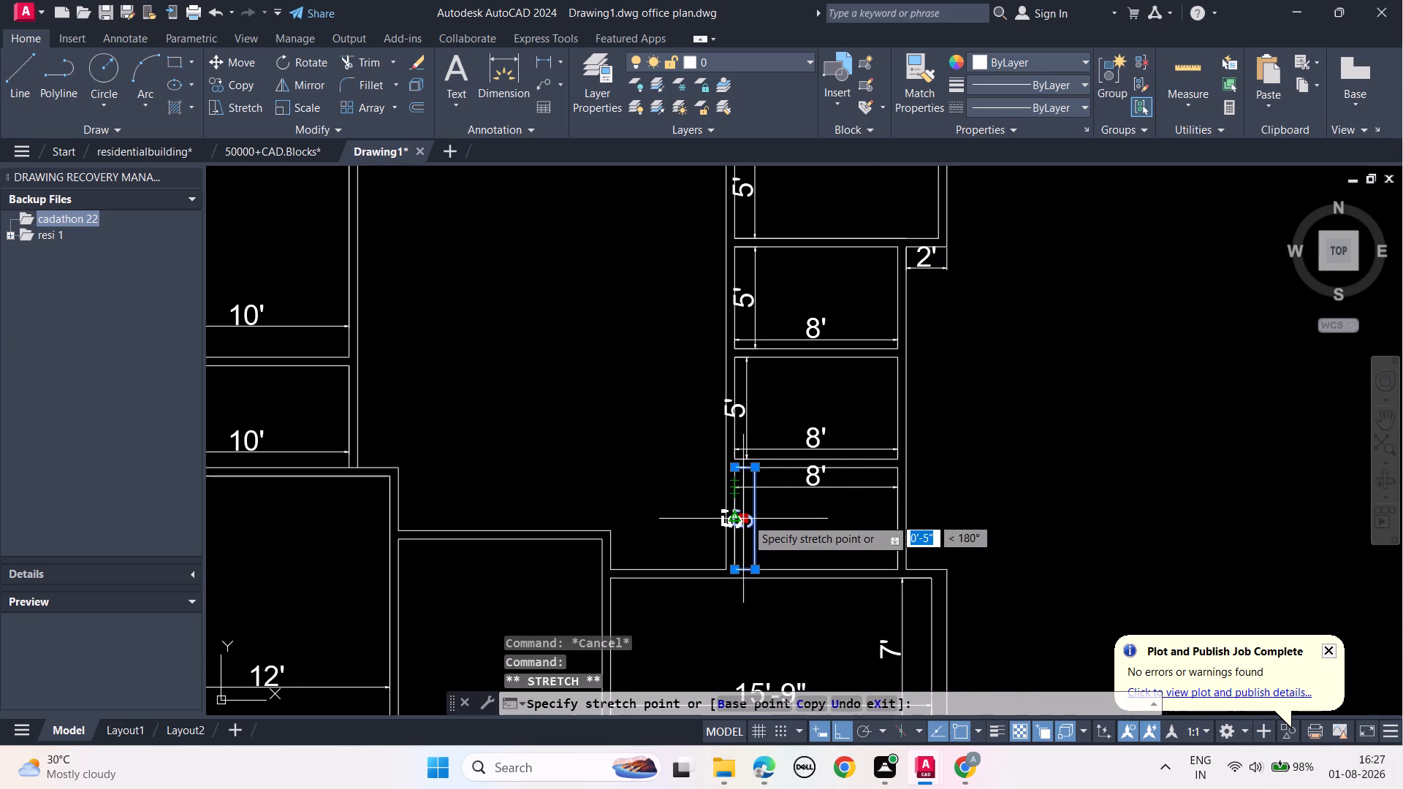
{"action": "key", "text": "Escape"}
{"action": "left_click", "coordinate": [742, 518]}
{"action": "left_click_drag", "start_coordinate": [742, 518], "coordinate": [832, 524]}
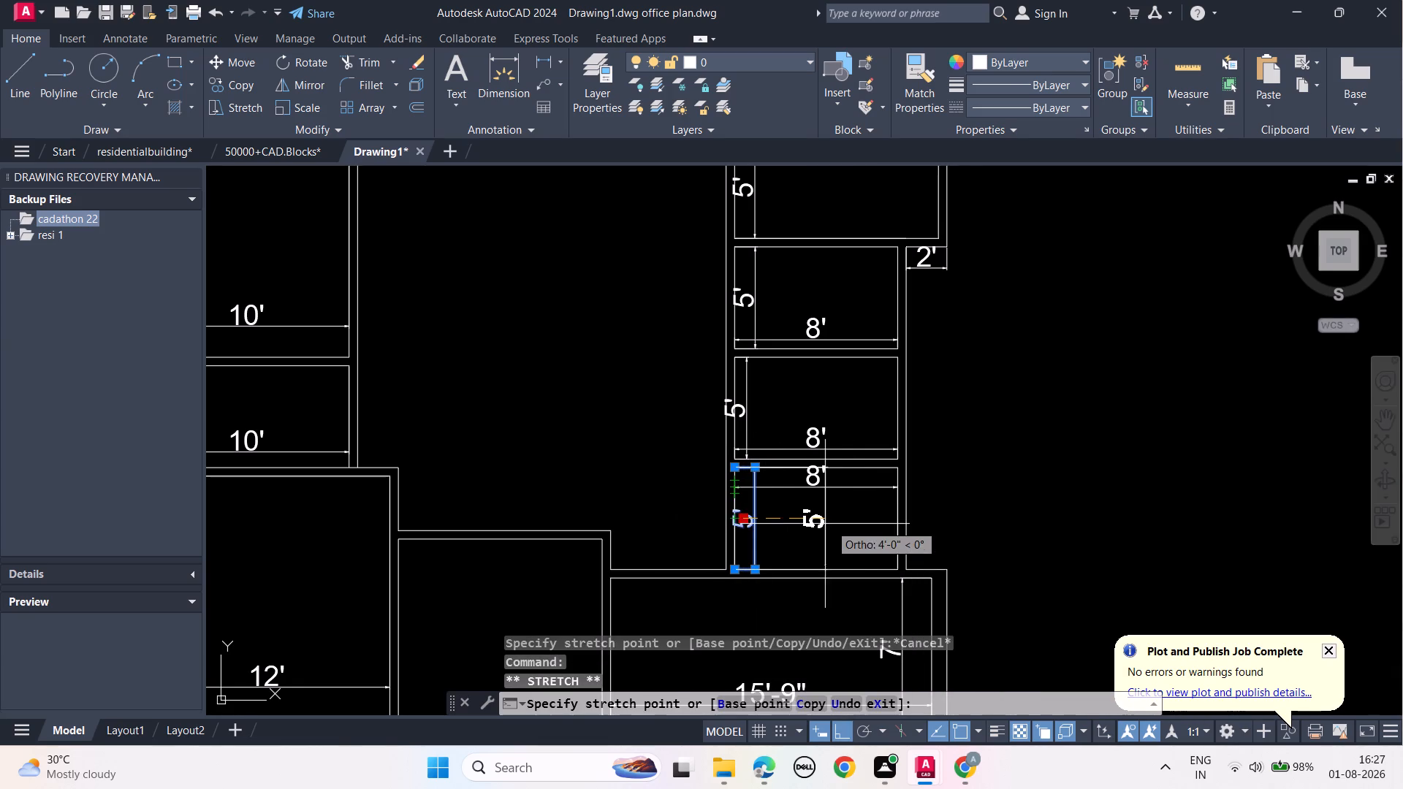
{"action": "left_click_drag", "start_coordinate": [832, 524], "coordinate": [872, 523]}
{"action": "left_click", "coordinate": [872, 523]}
{"action": "key", "text": "Escape"}
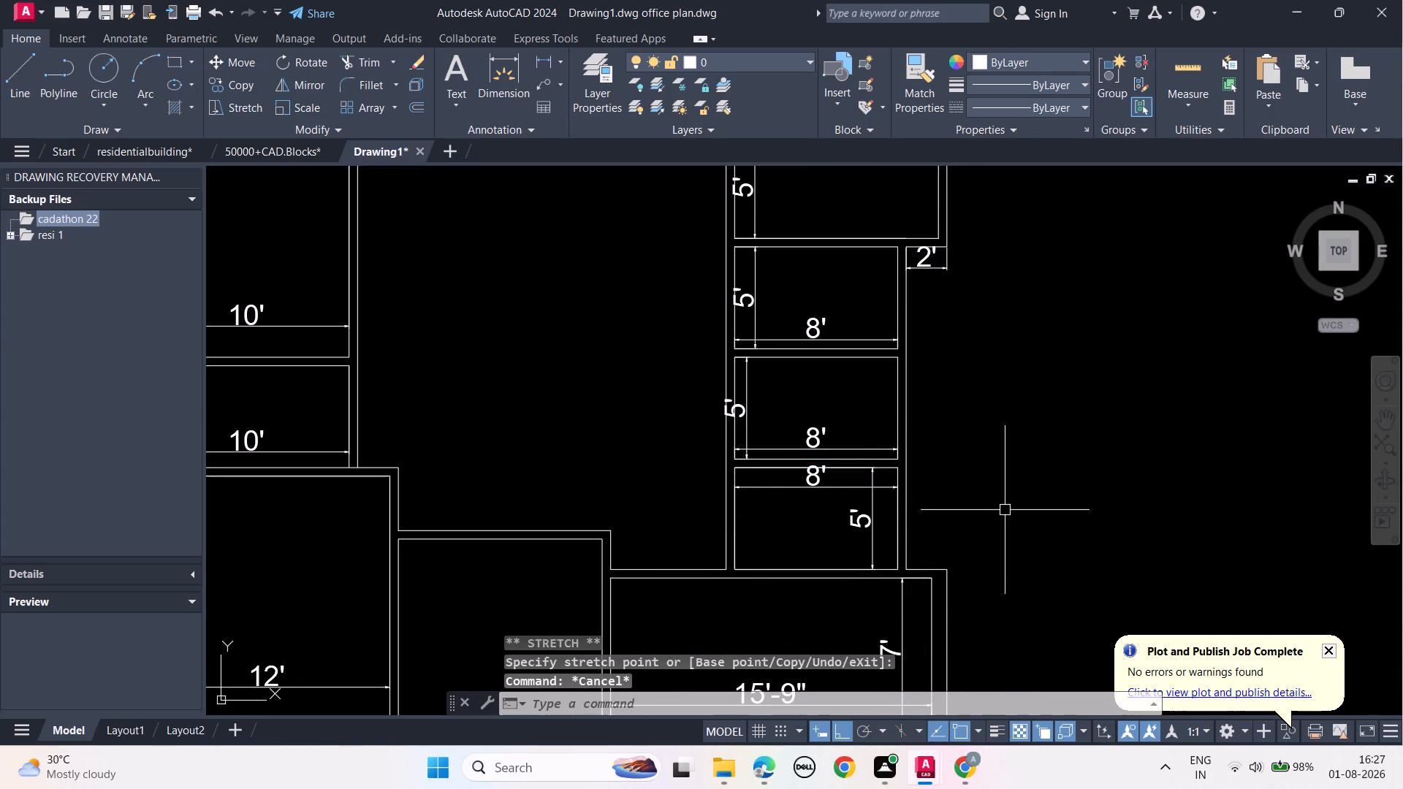
Move the width dimension of the middle 8' by 5' room up to just below its top wall.
{"action": "middle_click_drag", "start_coordinate": [1005, 510], "coordinate": [1037, 615]}
{"action": "key", "text": "Escape"}
{"action": "left_click", "coordinate": [847, 549]}
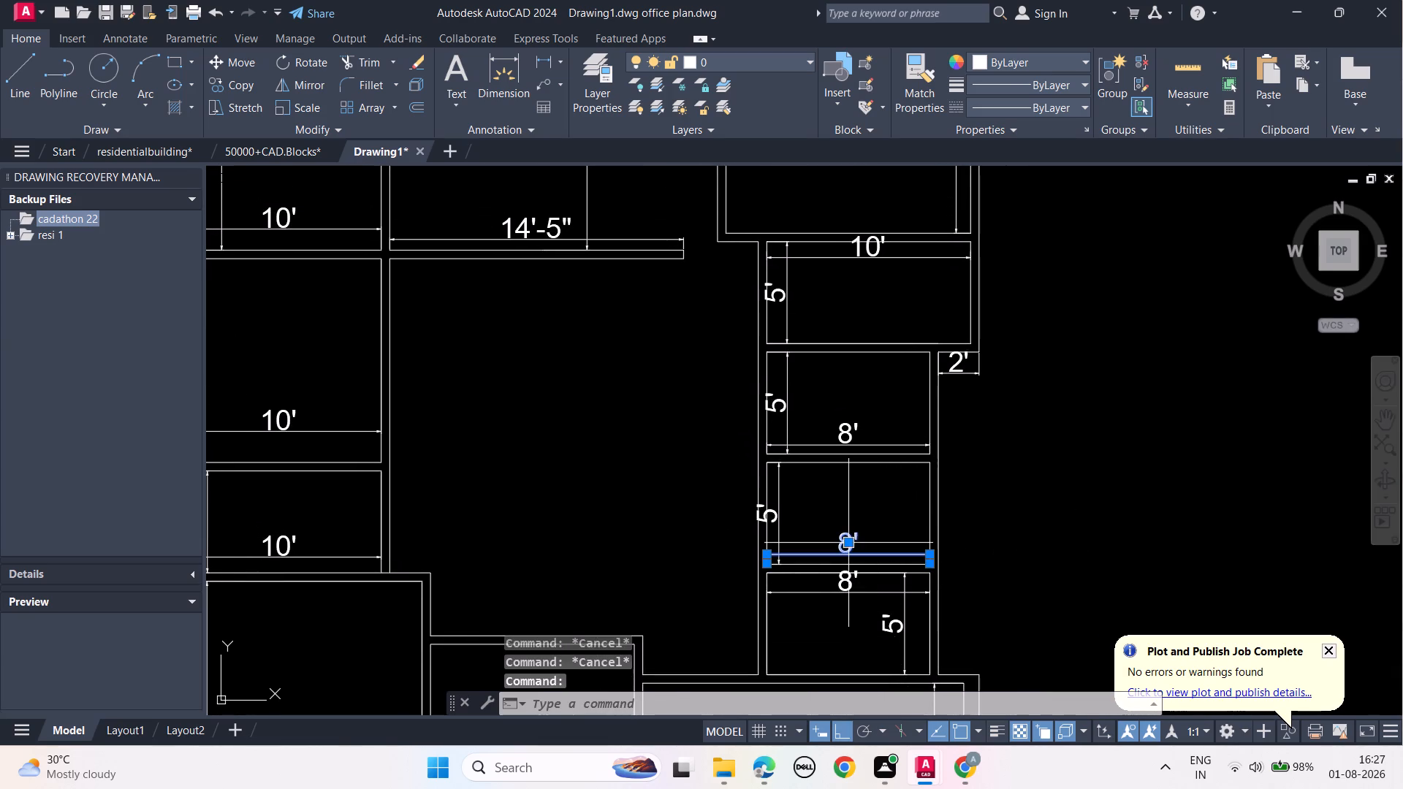
{"action": "left_click", "coordinate": [850, 542]}
{"action": "left_click", "coordinate": [852, 483]}
{"action": "key", "text": "Escape"}
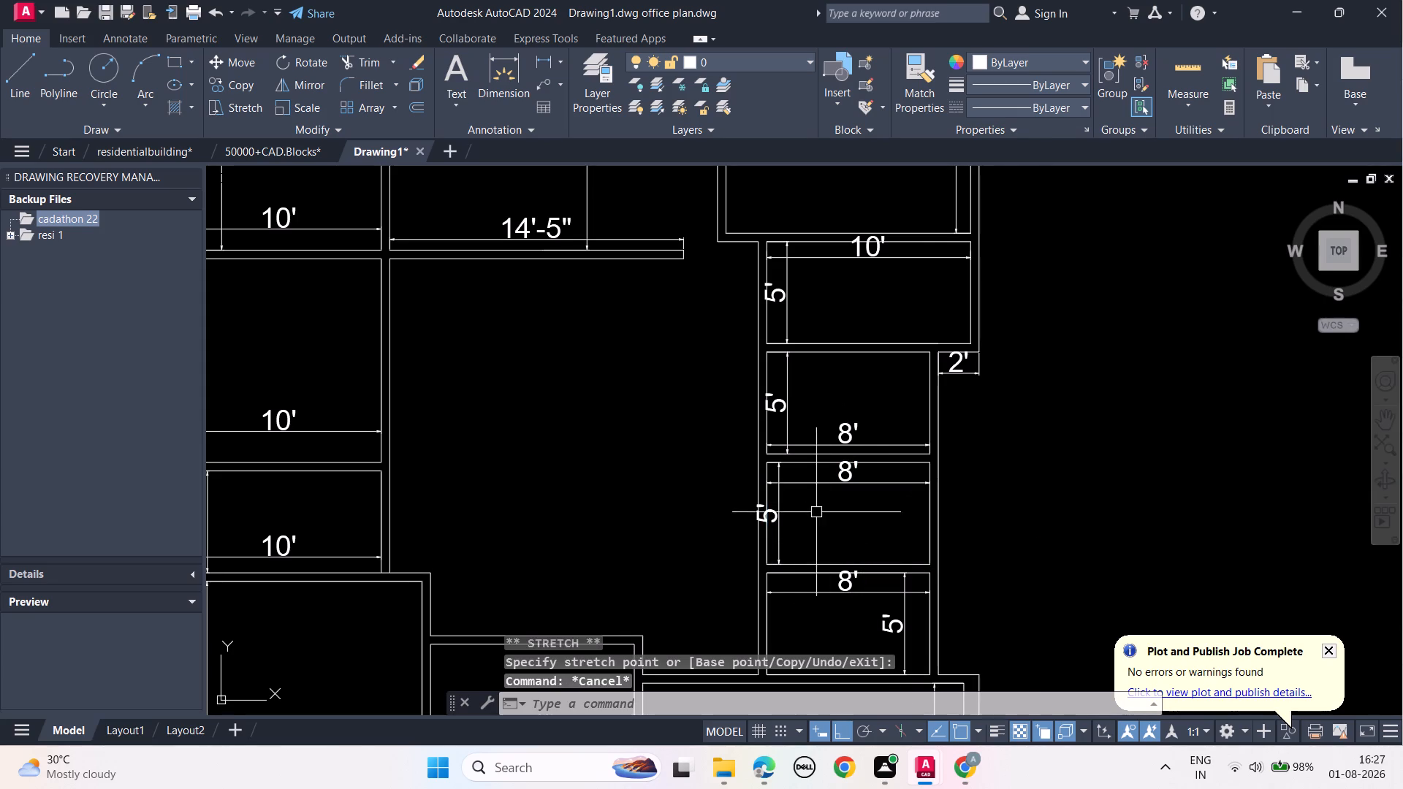
Move the vertical 5' dimension of the middle 8' by 5' room across to just inside its right wall.
{"action": "left_click", "coordinate": [777, 514]}
{"action": "left_click", "coordinate": [771, 514]}
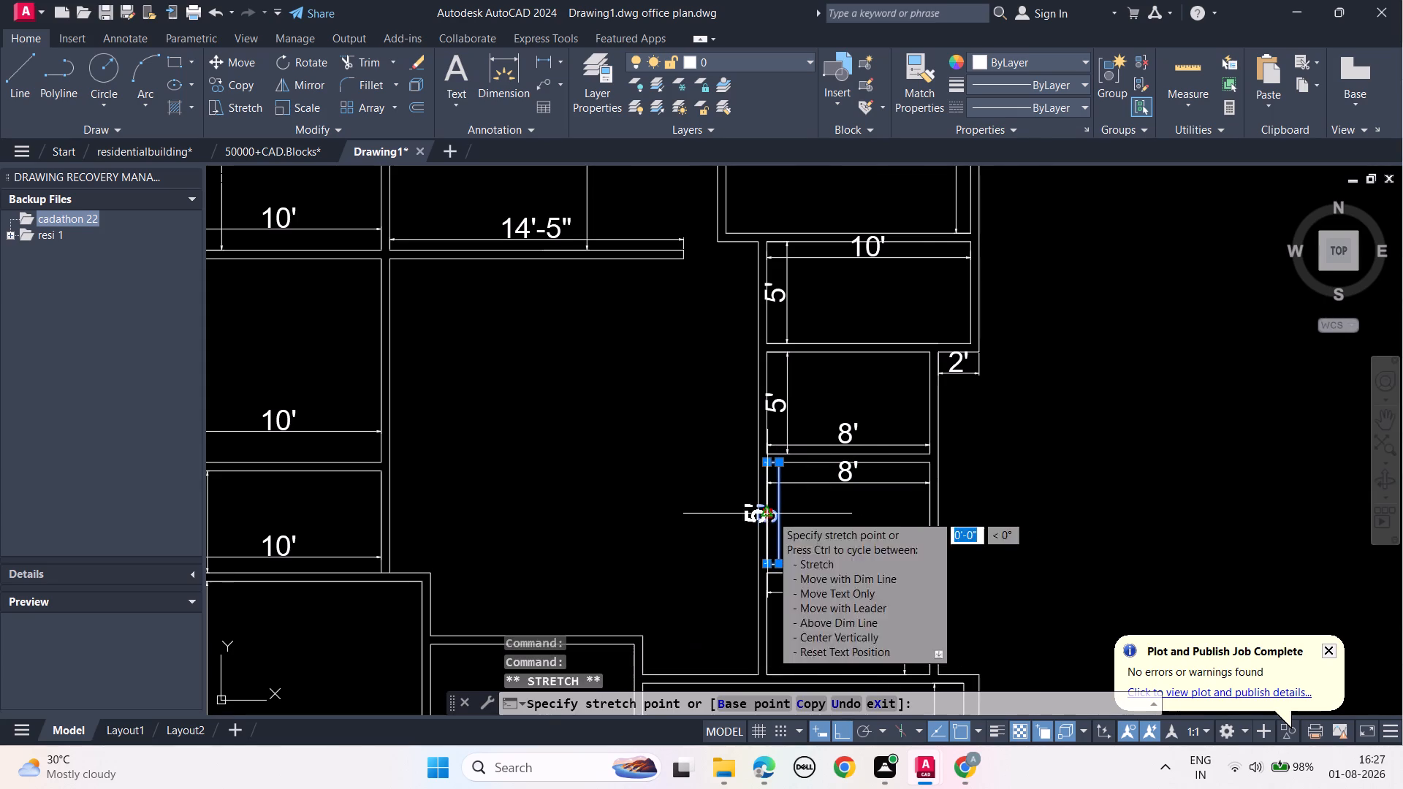
{"action": "left_click", "coordinate": [911, 518]}
{"action": "key", "text": "Escape"}
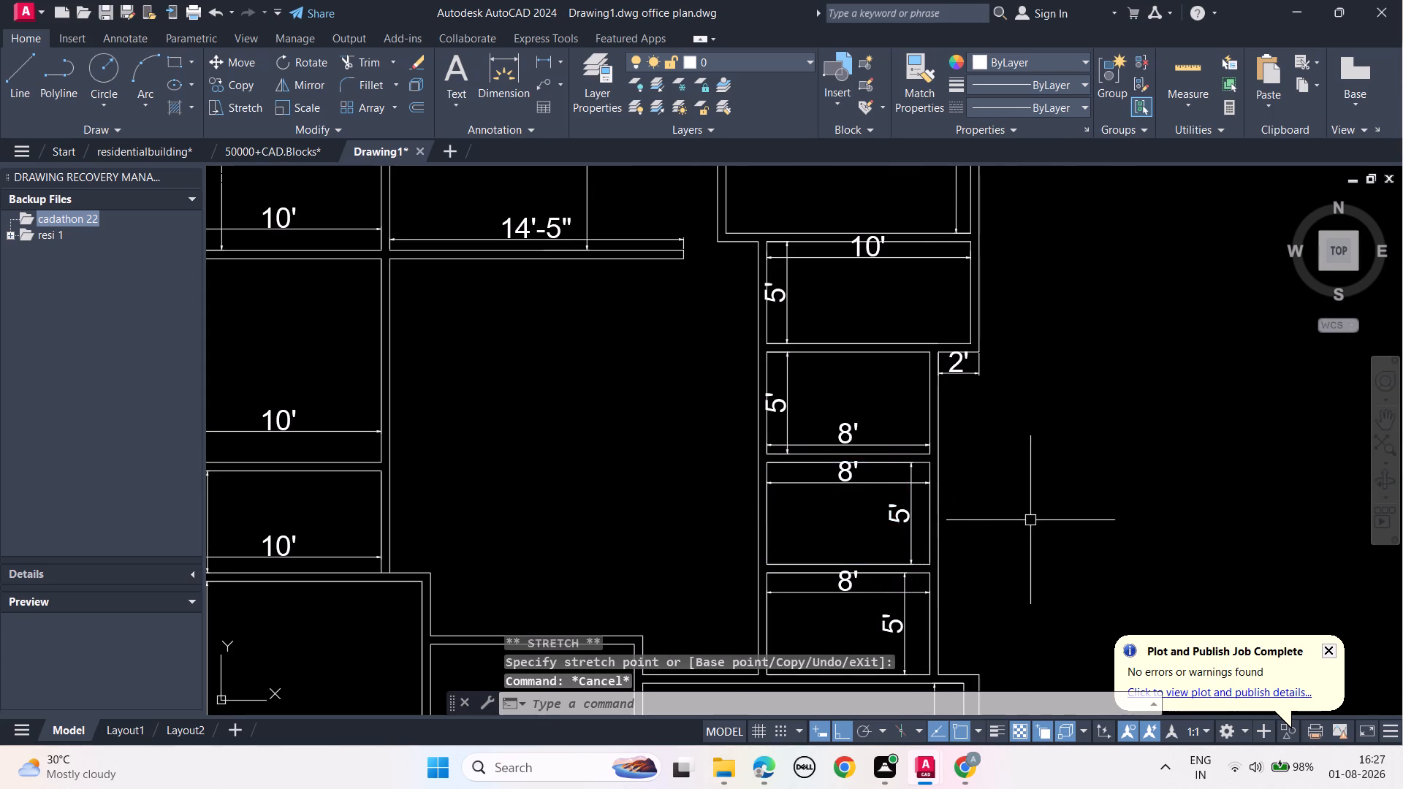
Move the width dimension of the uppermost 8' by 5' room up to just below its top wall.
{"action": "middle_click_drag", "start_coordinate": [1037, 495], "coordinate": [1063, 602]}
{"action": "left_click", "coordinate": [875, 533]}
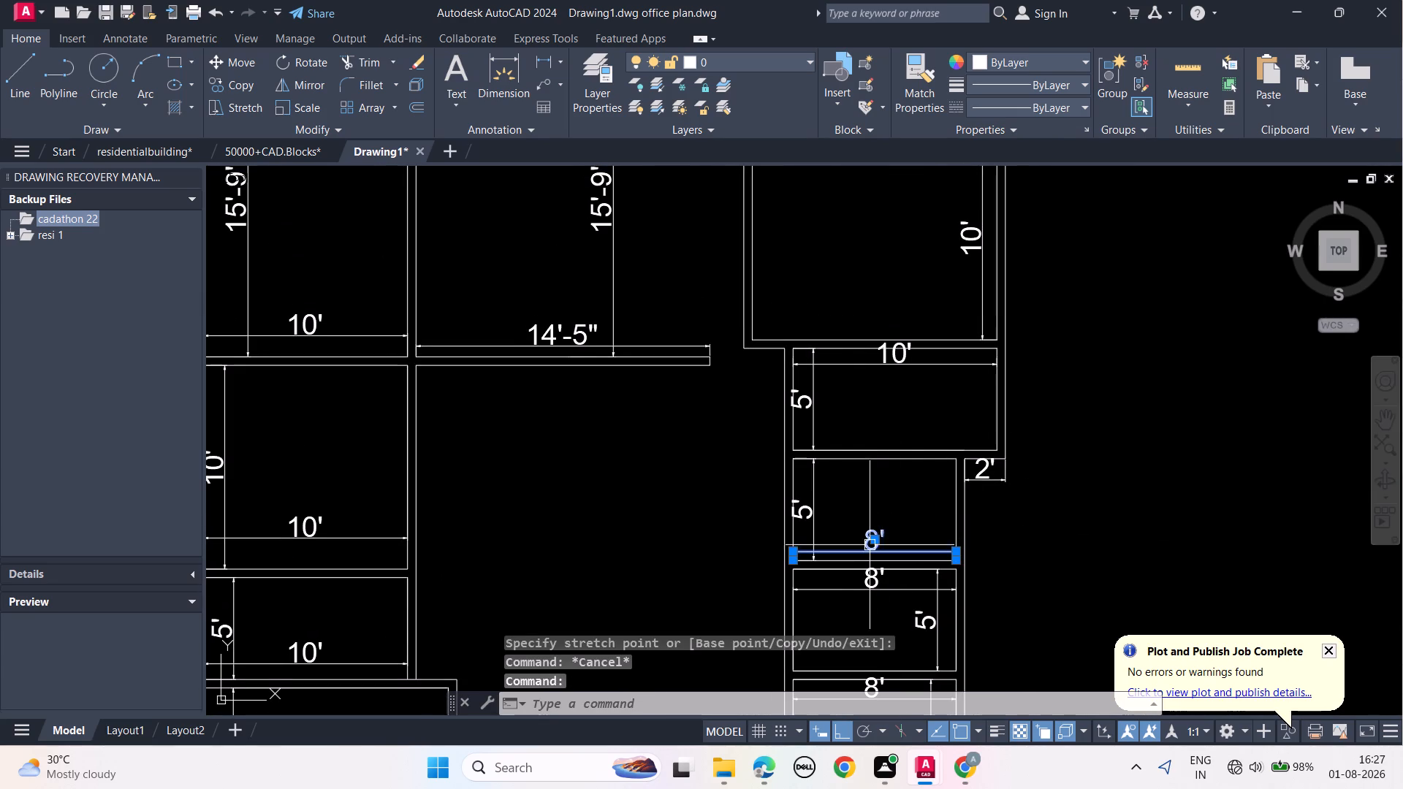
{"action": "left_click", "coordinate": [869, 547]}
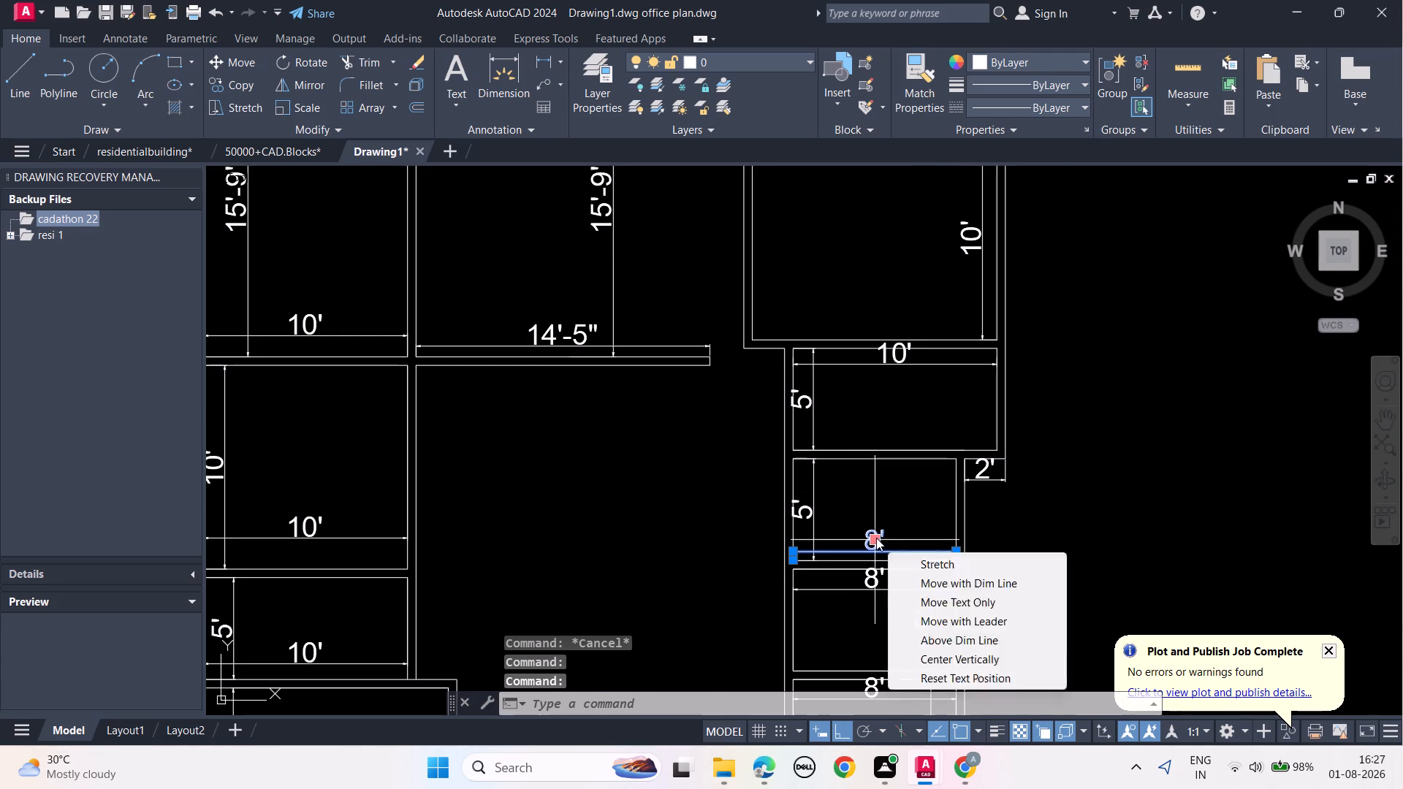
{"action": "left_click", "coordinate": [876, 538]}
{"action": "left_click", "coordinate": [878, 487]}
{"action": "key", "text": "Escape"}
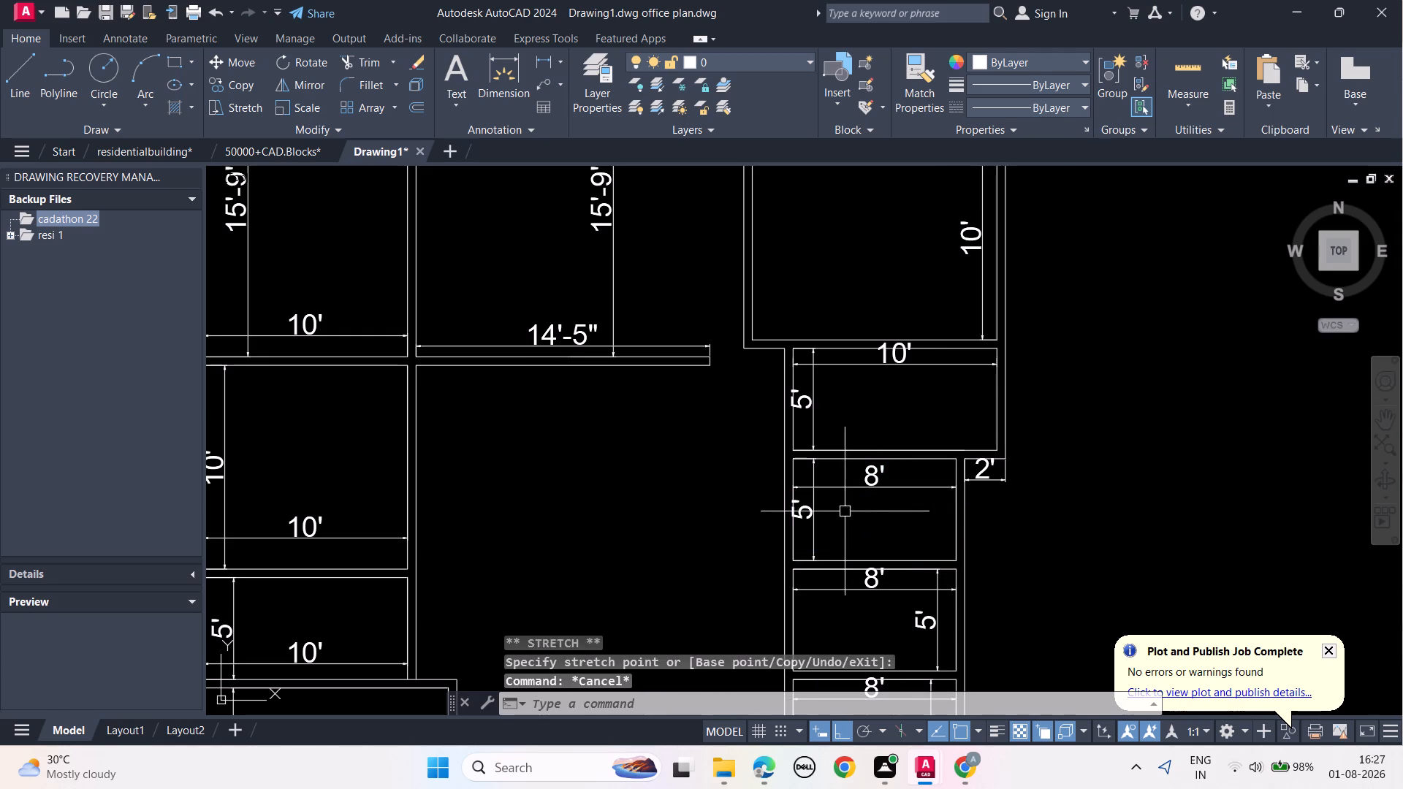
Move the vertical 5' dimension of the uppermost 8' by 5' room across to just inside its right wall.
{"action": "key", "text": "Escape"}
{"action": "left_click", "coordinate": [810, 510]}
{"action": "left_click_drag", "start_coordinate": [801, 514], "coordinate": [807, 516]}
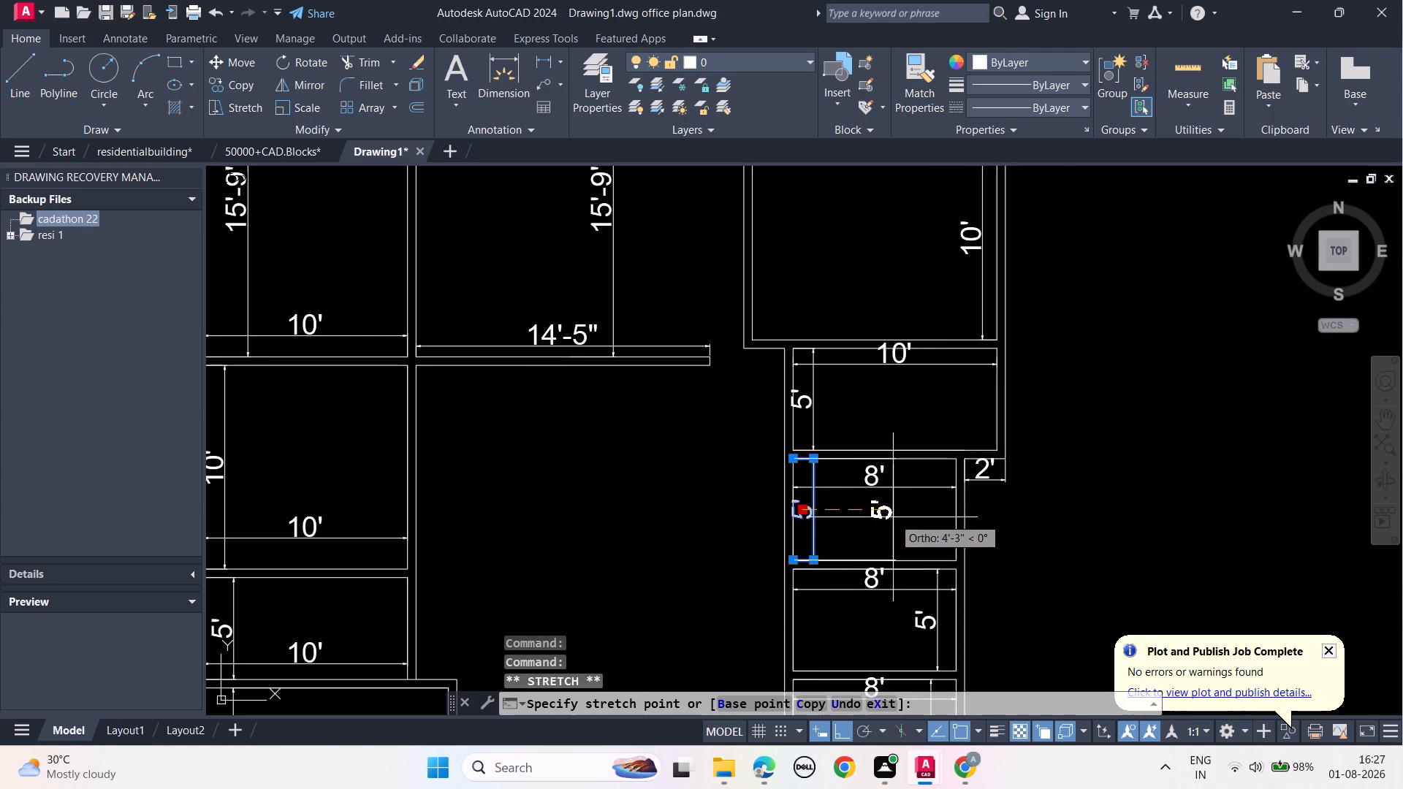
{"action": "left_click", "coordinate": [934, 517]}
{"action": "key", "text": "Escape"}
{"action": "key", "text": "Escape"}
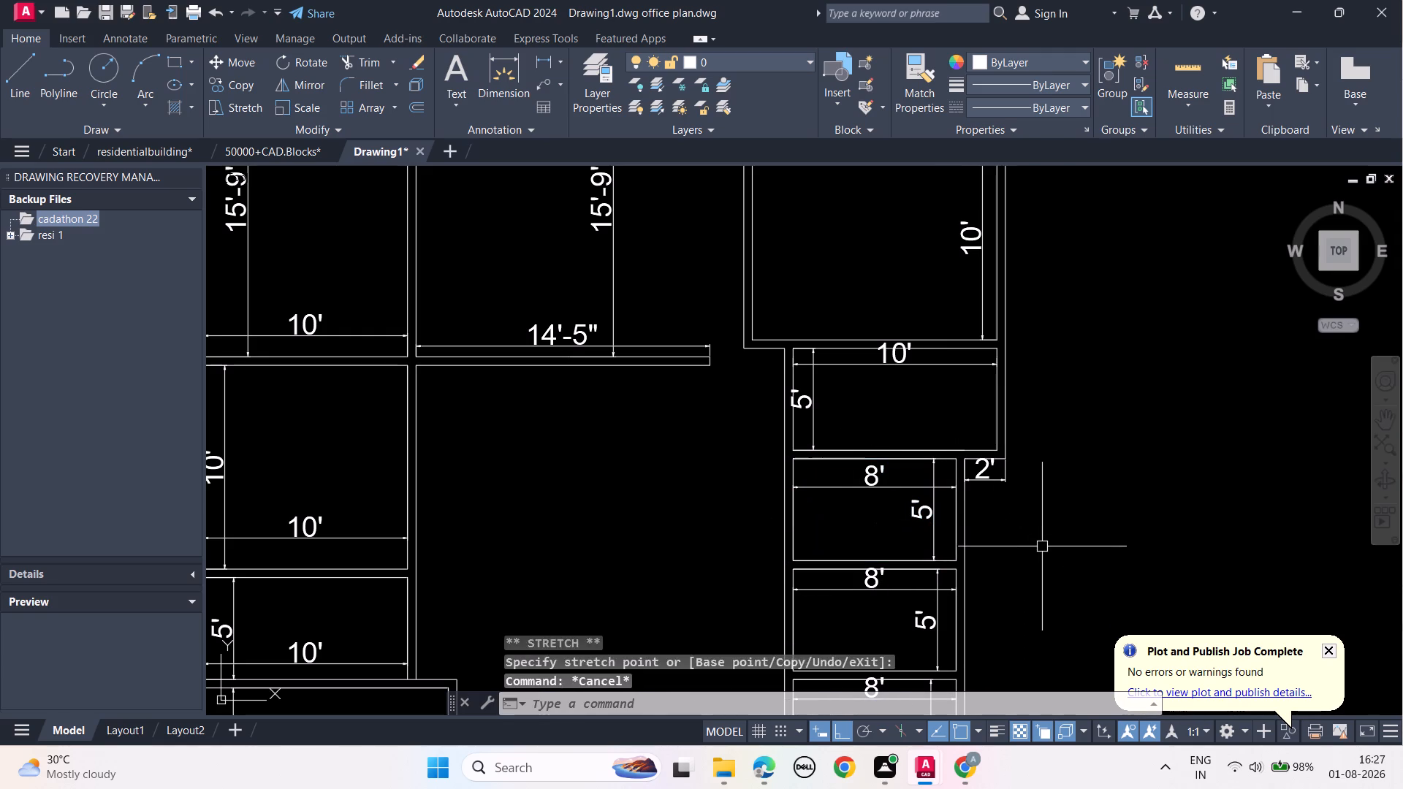
{"action": "key", "text": "Escape"}
{"action": "key", "text": "Escape"}
{"action": "key", "text": "Escape"}
{"action": "key", "text": "Escape"}
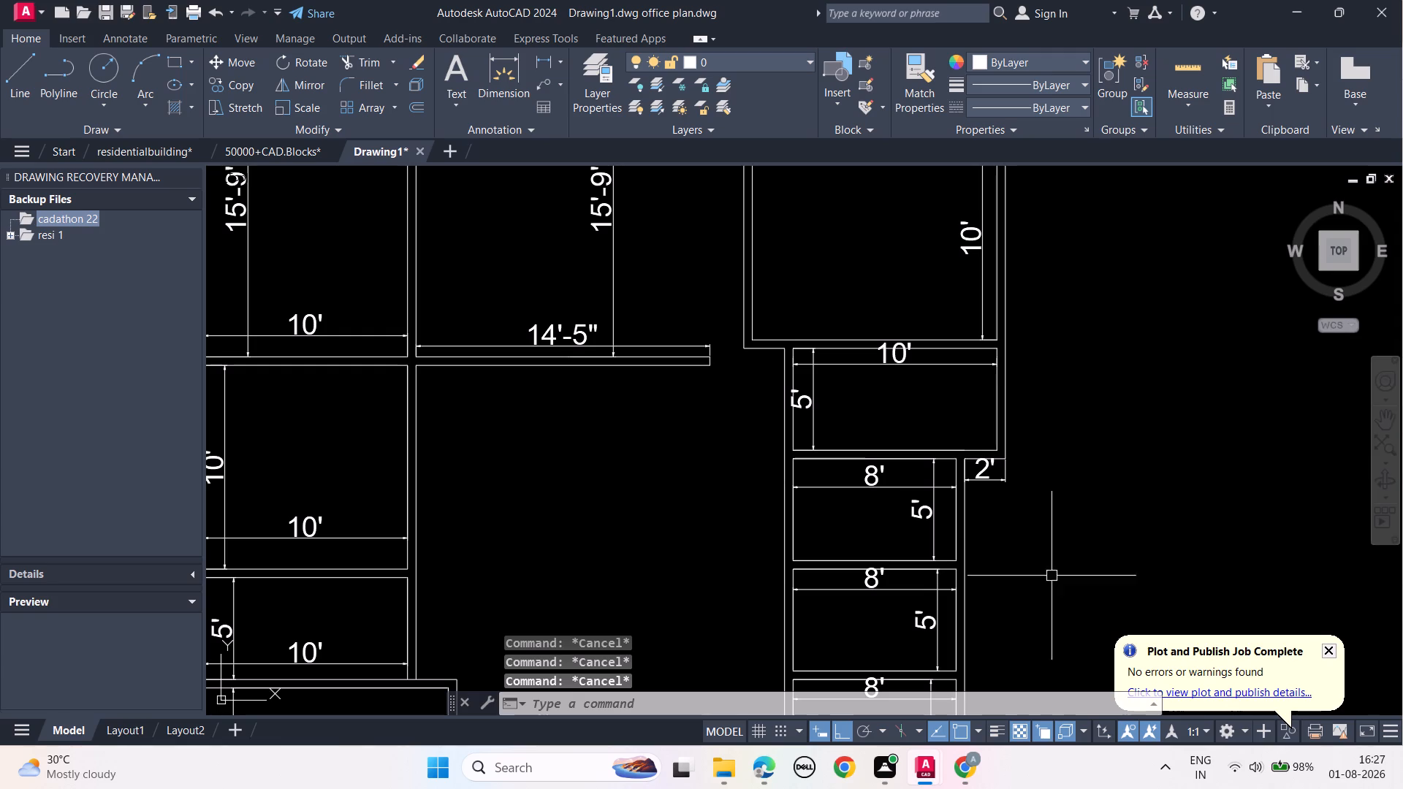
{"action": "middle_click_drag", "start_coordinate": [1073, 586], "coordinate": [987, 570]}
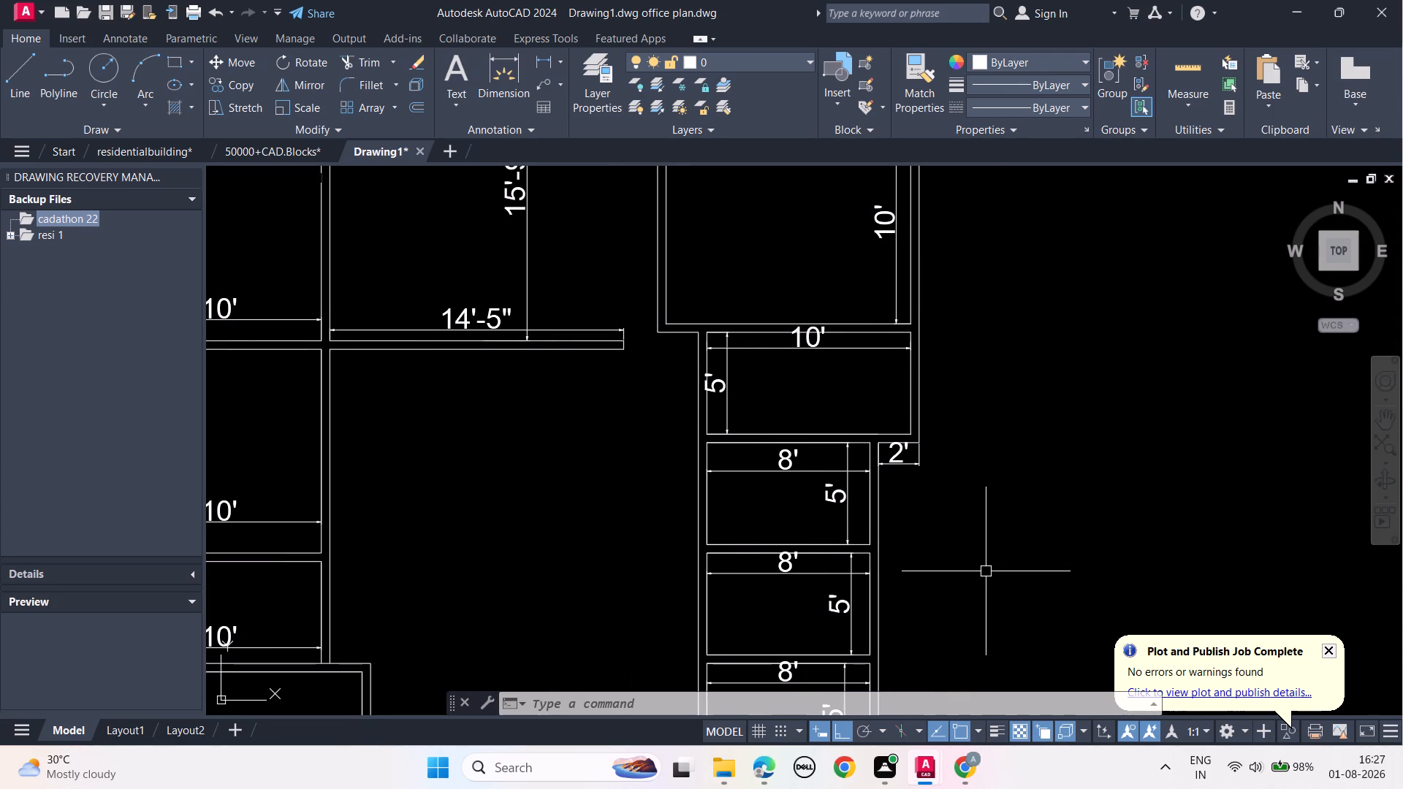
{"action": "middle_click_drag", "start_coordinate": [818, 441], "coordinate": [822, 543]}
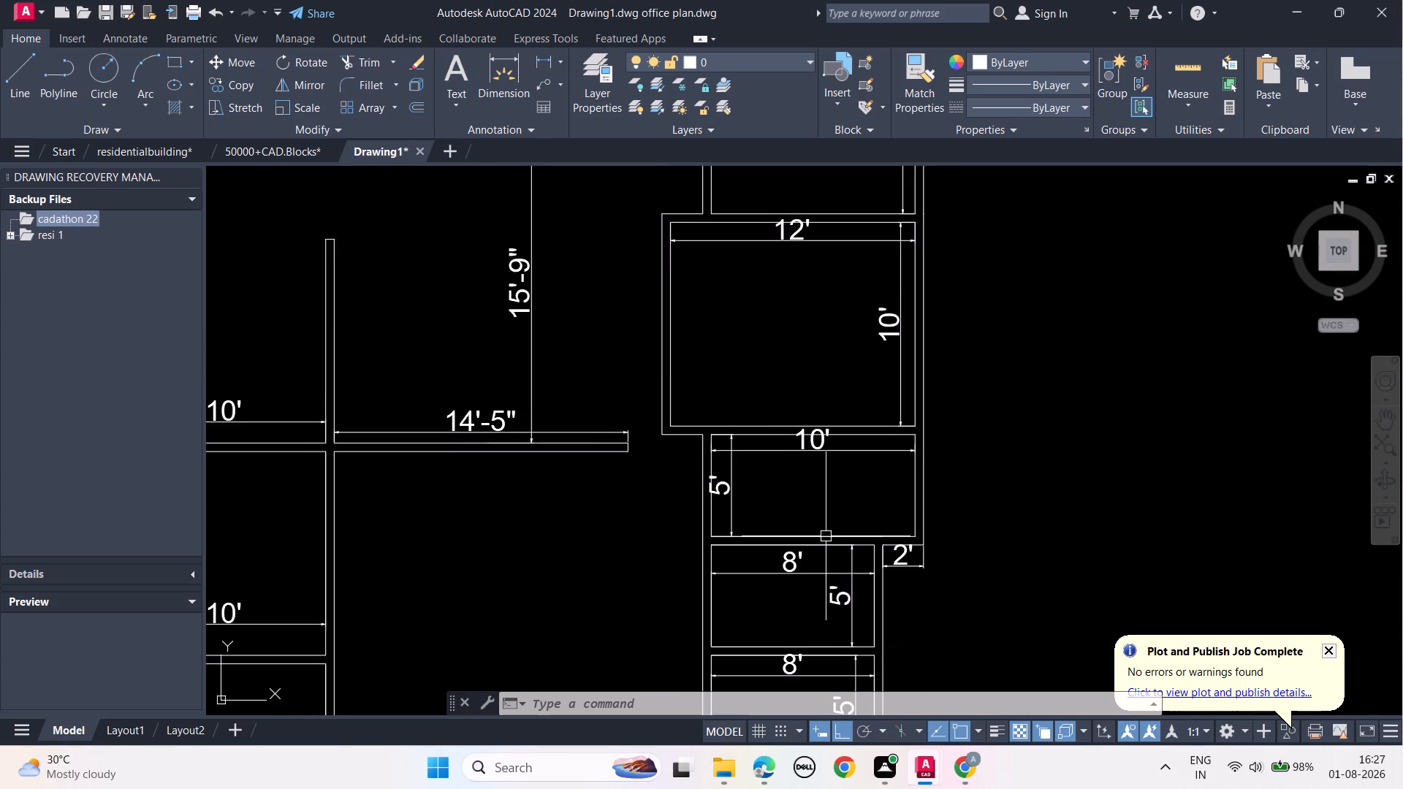
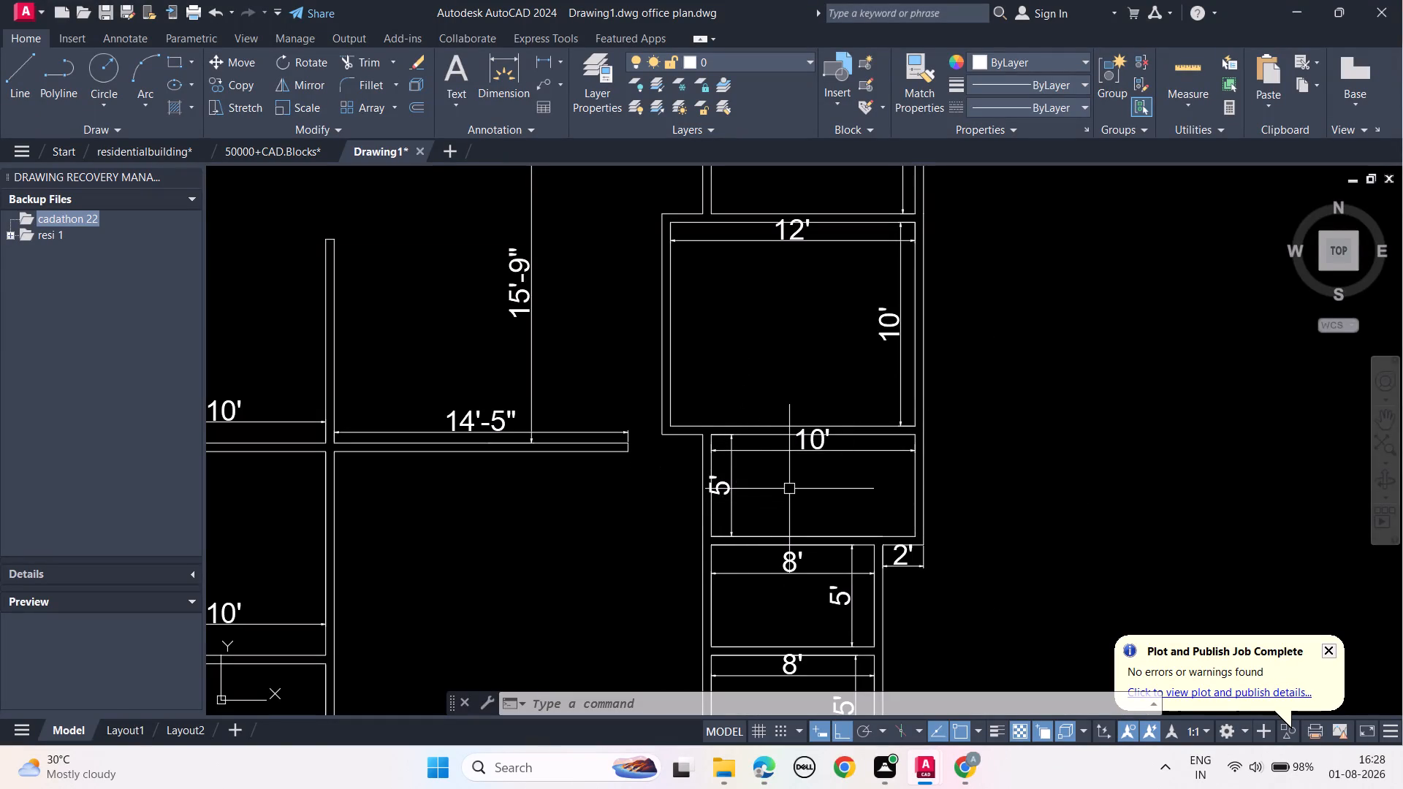
Move the vertical 5' dimension of the 10' by 5' room across to just inside its right wall.
{"action": "left_click", "coordinate": [726, 496]}
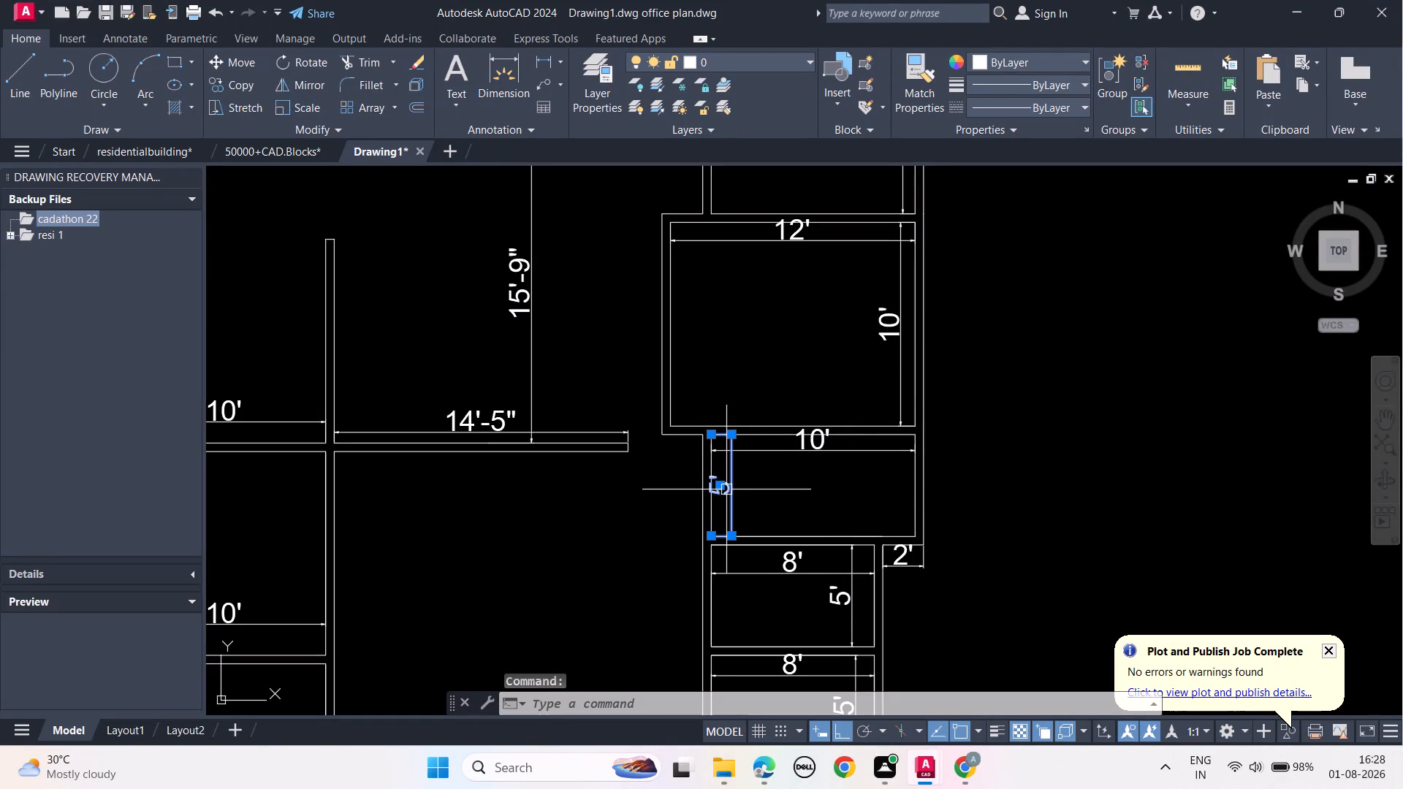
{"action": "left_click", "coordinate": [721, 484]}
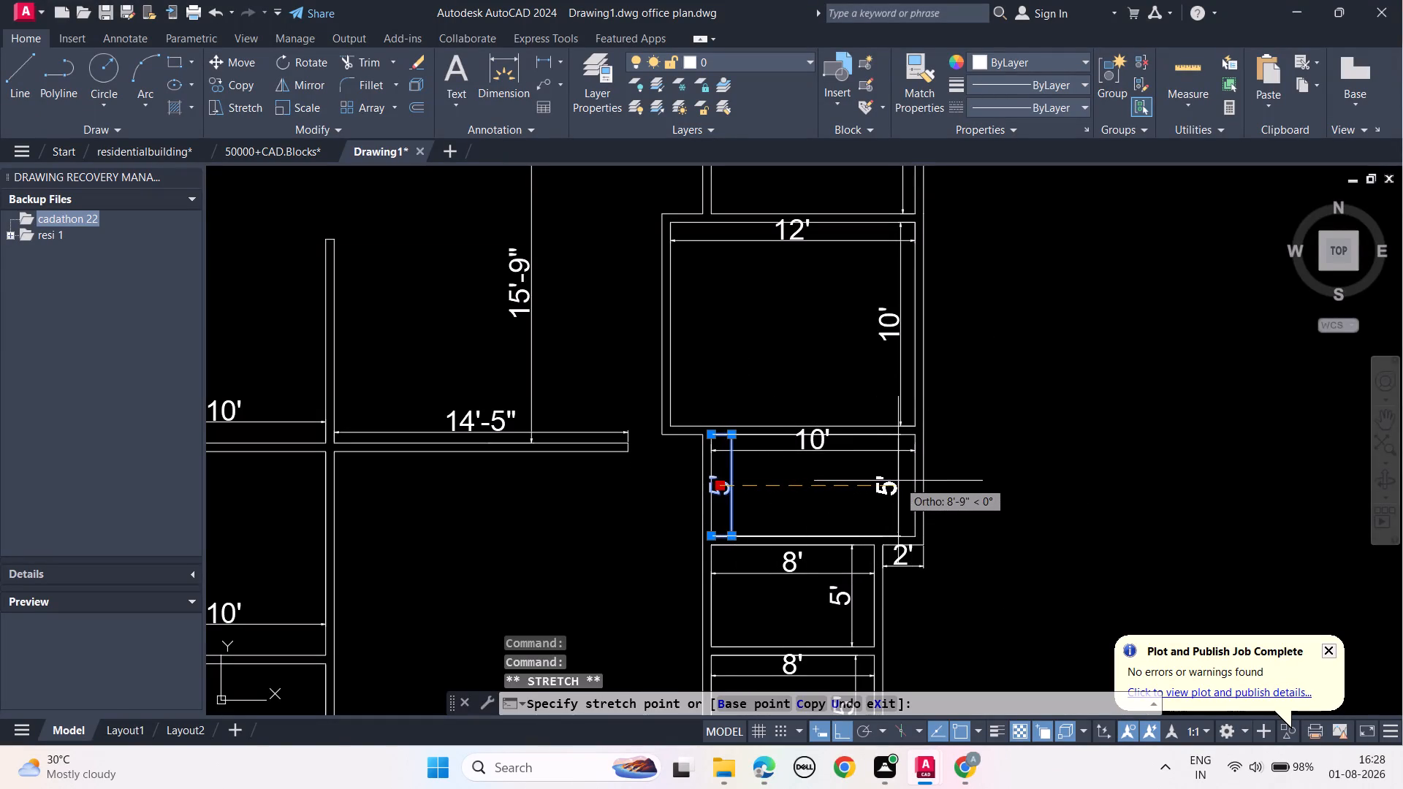
{"action": "left_click", "coordinate": [898, 481]}
{"action": "key", "text": "Escape"}
{"action": "key", "text": "Escape"}
{"action": "key", "text": "Escape"}
Draw a short line across the left wall at the bottom-left inner corner of the lowest 8' by 5' room.
{"action": "scroll", "coordinate": [840, 490], "scroll_direction": "down", "scroll_amount": 1}
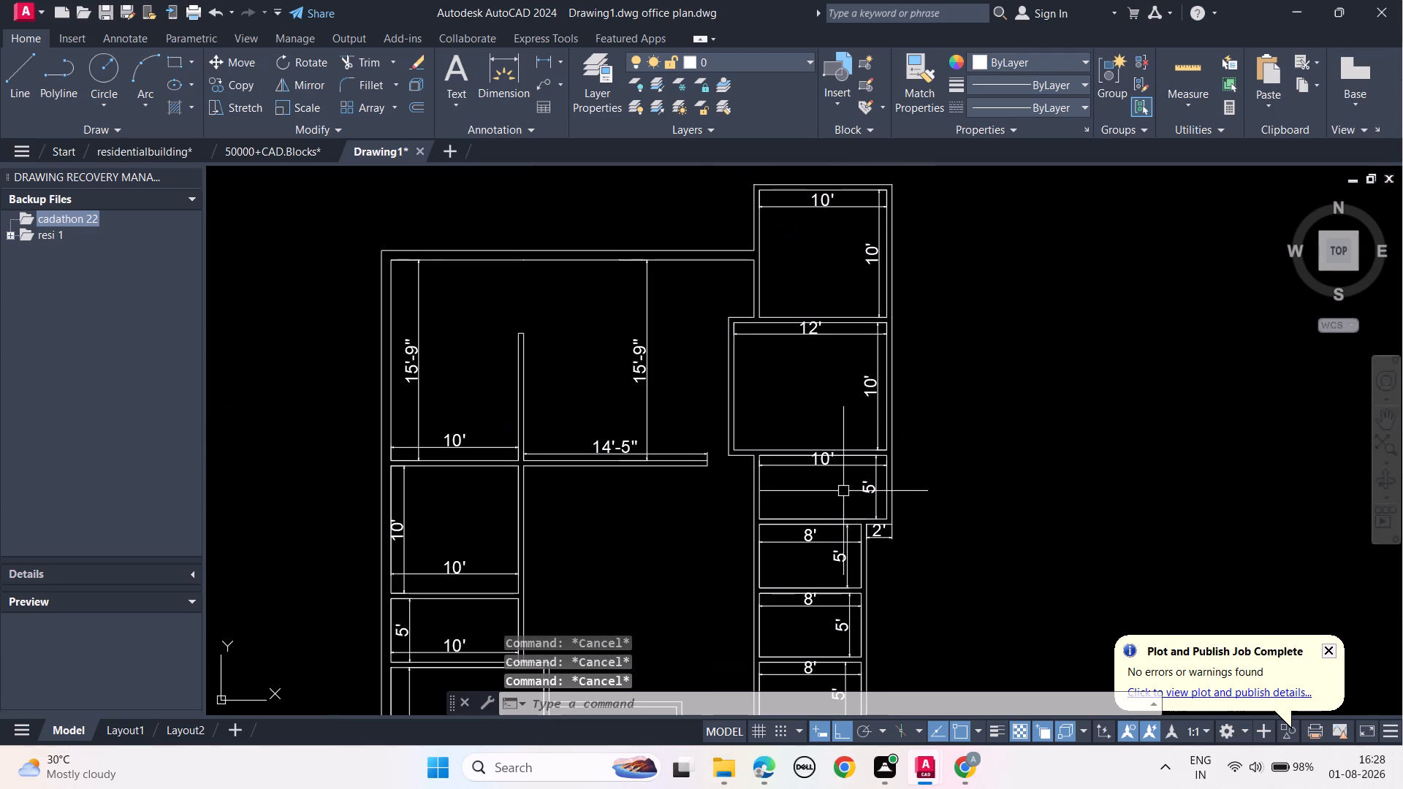
{"action": "middle_click_drag", "start_coordinate": [951, 487], "coordinate": [974, 557]}
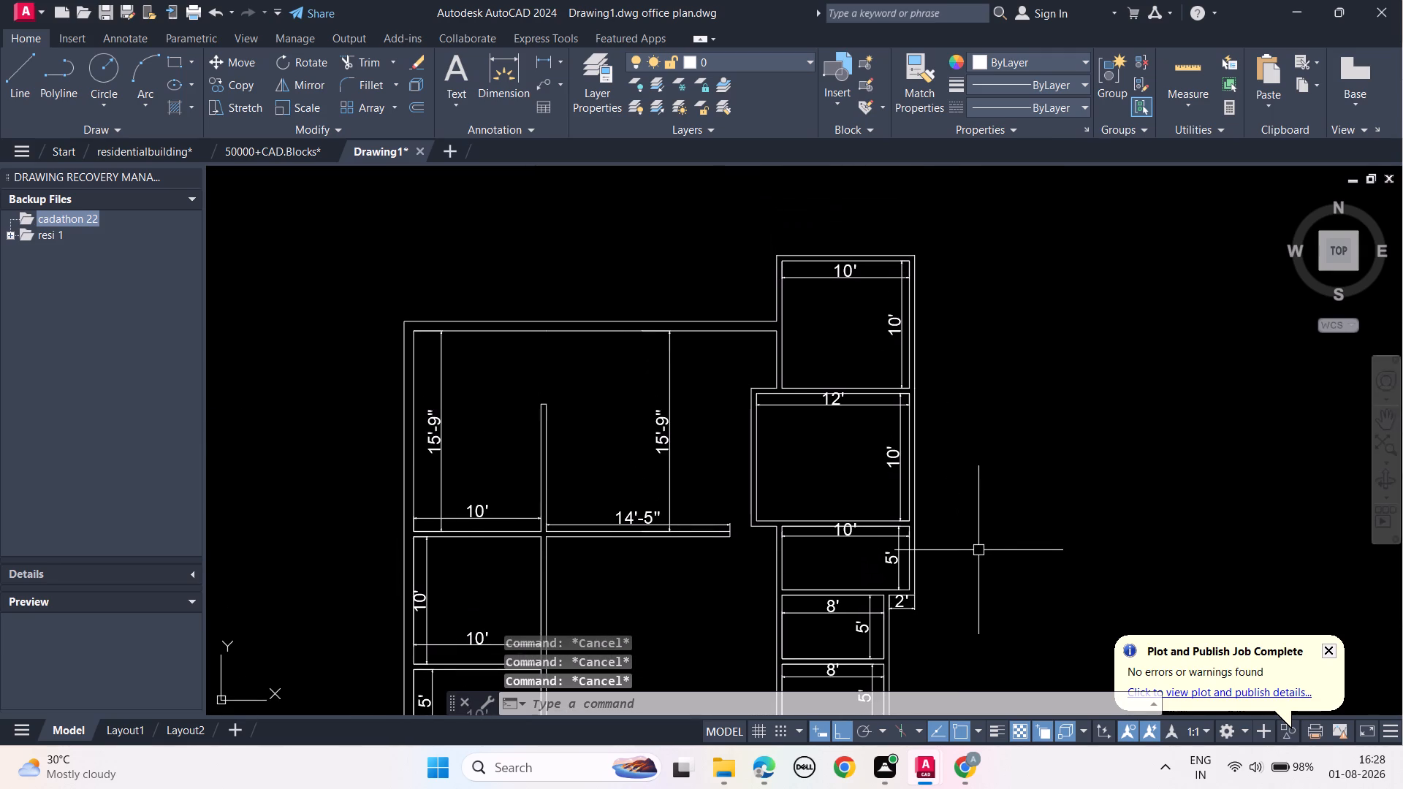
{"action": "middle_click_drag", "start_coordinate": [981, 546], "coordinate": [1030, 339]}
{"action": "middle_click_drag", "start_coordinate": [1000, 527], "coordinate": [1020, 398]}
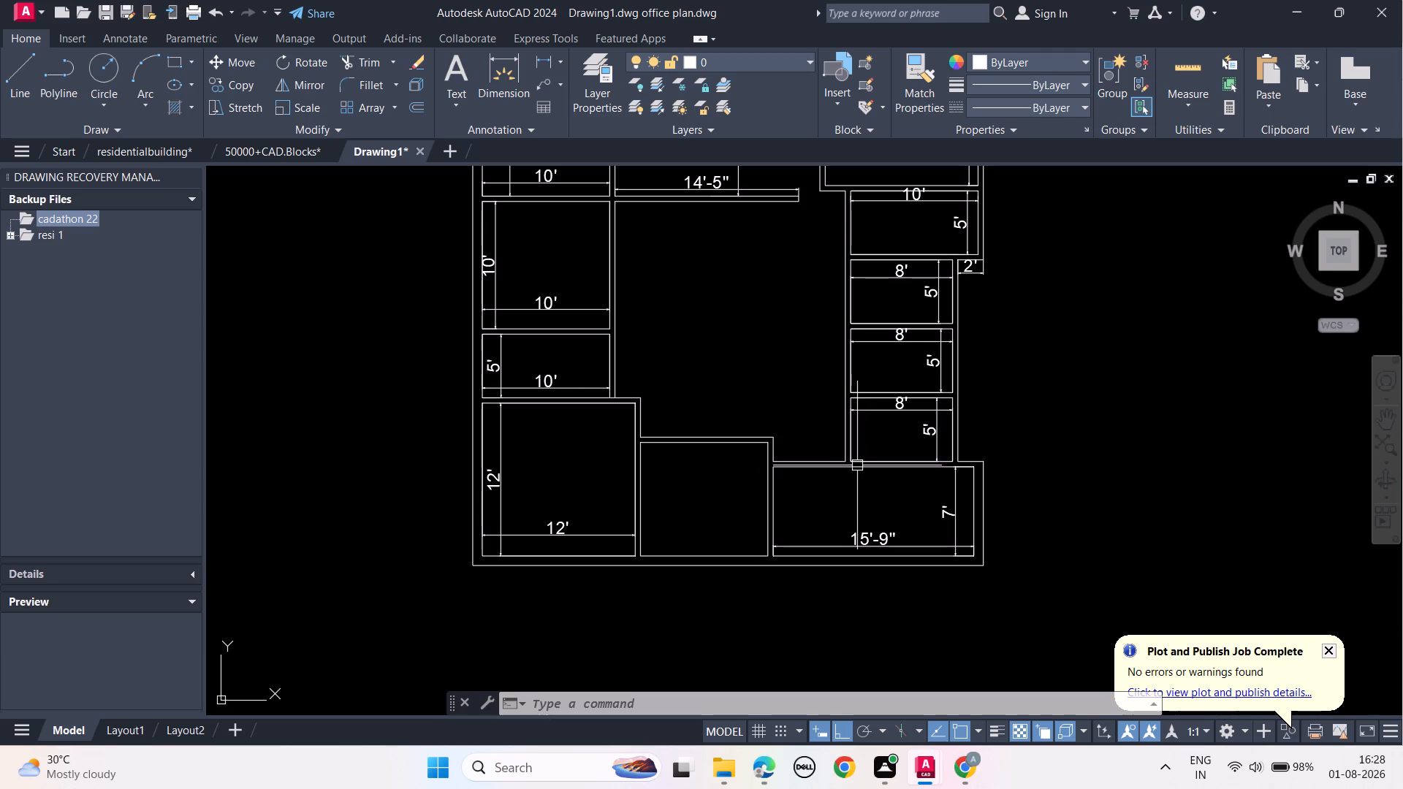
{"action": "scroll", "coordinate": [864, 456], "scroll_direction": "up", "scroll_amount": 3}
{"action": "middle_click_drag", "start_coordinate": [867, 452], "coordinate": [878, 419]}
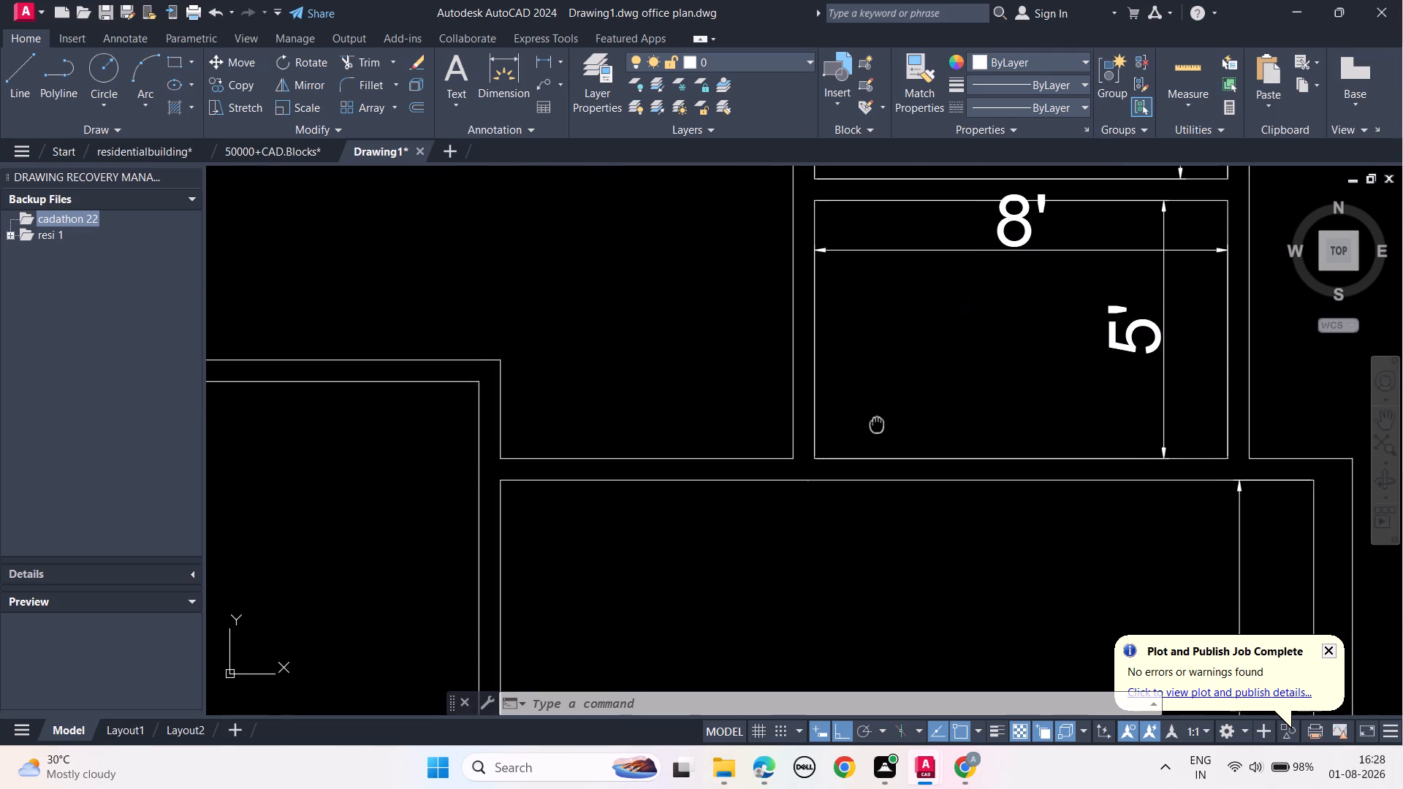
{"action": "middle_click_drag", "start_coordinate": [878, 419], "coordinate": [883, 406]}
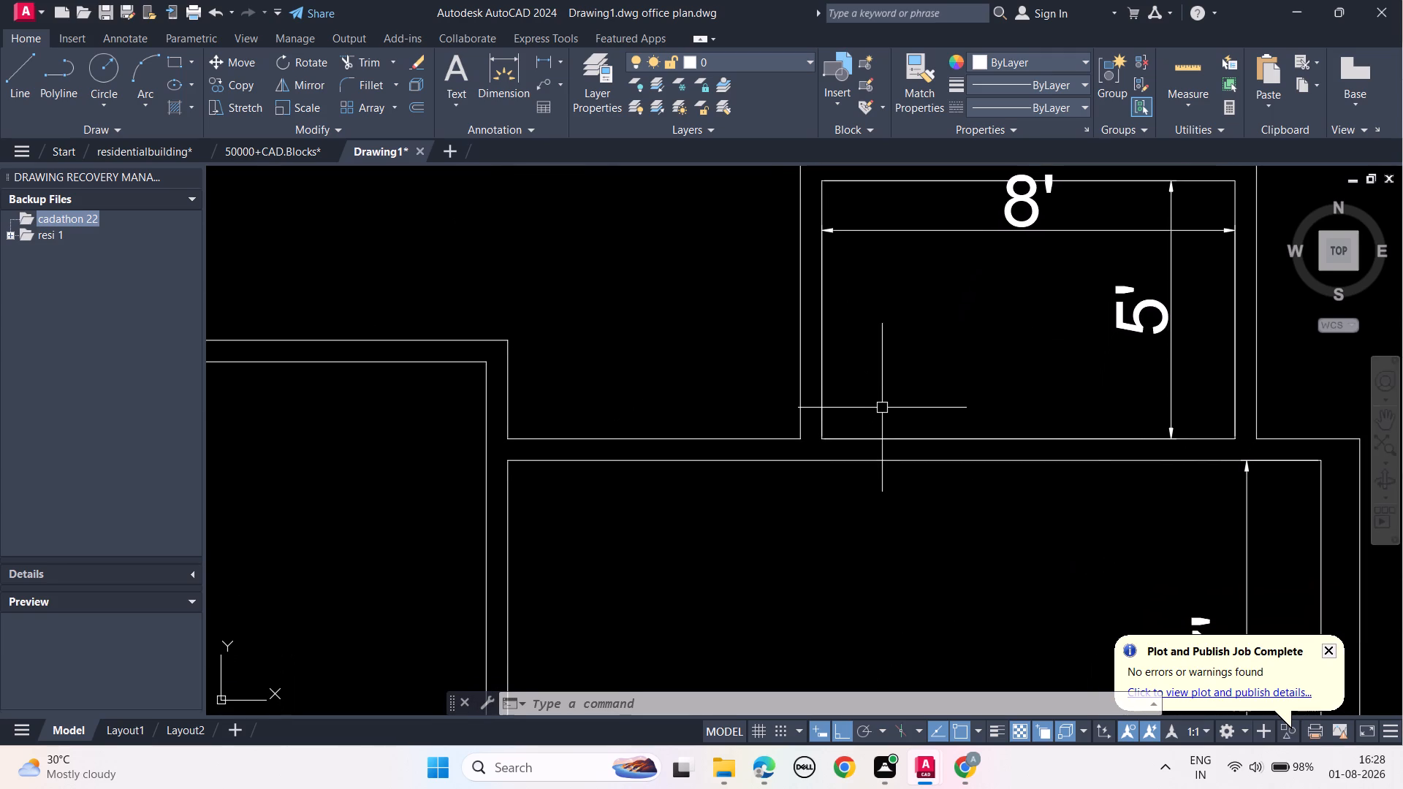
{"action": "type", "text": "L"}
{"action": "key", "text": "space"}
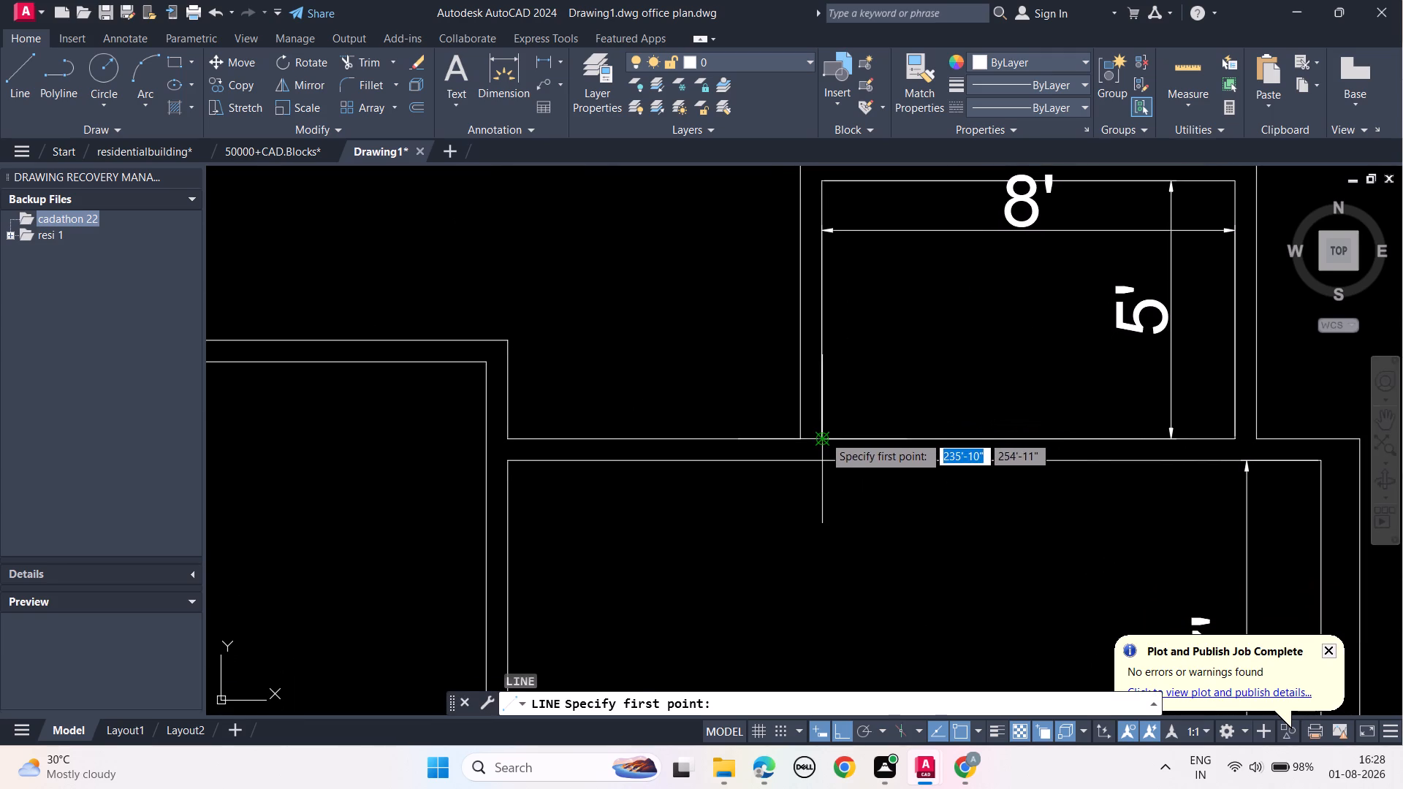
{"action": "left_click", "coordinate": [824, 435]}
{"action": "left_click", "coordinate": [804, 436]}
{"action": "key", "text": "Escape"}
{"action": "key", "text": "Escape"}
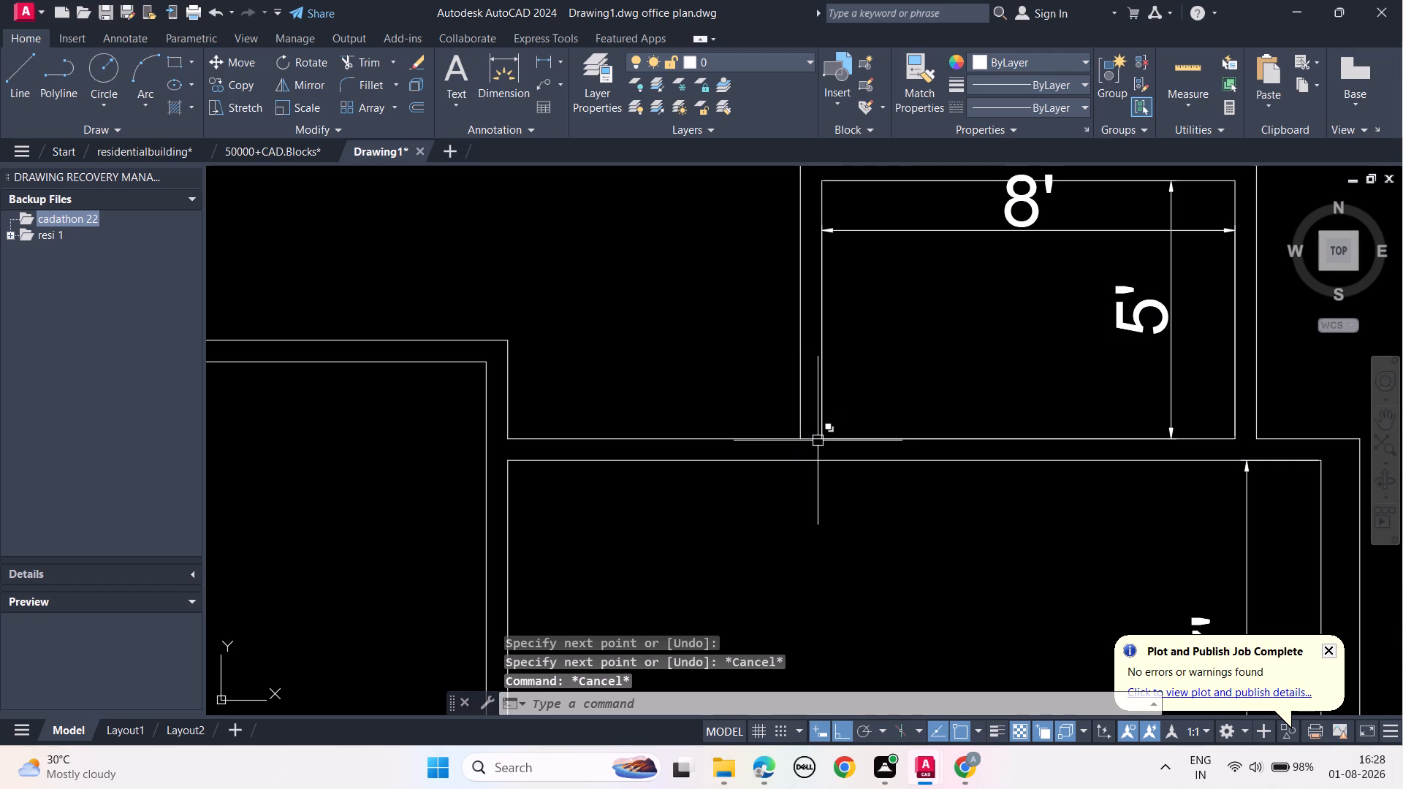
Offset the short line across the left wall 3" upward as the lower door jamb.
{"action": "left_click", "coordinate": [816, 440]}
{"action": "type", "text": "OFF"}
{"action": "left_click", "coordinate": [858, 476]}
{"action": "type", "text": "3\""}
{"action": "key", "text": "Return"}
{"action": "left_click", "coordinate": [871, 394]}
{"action": "key", "text": "Escape"}
{"action": "key", "text": "Escape"}
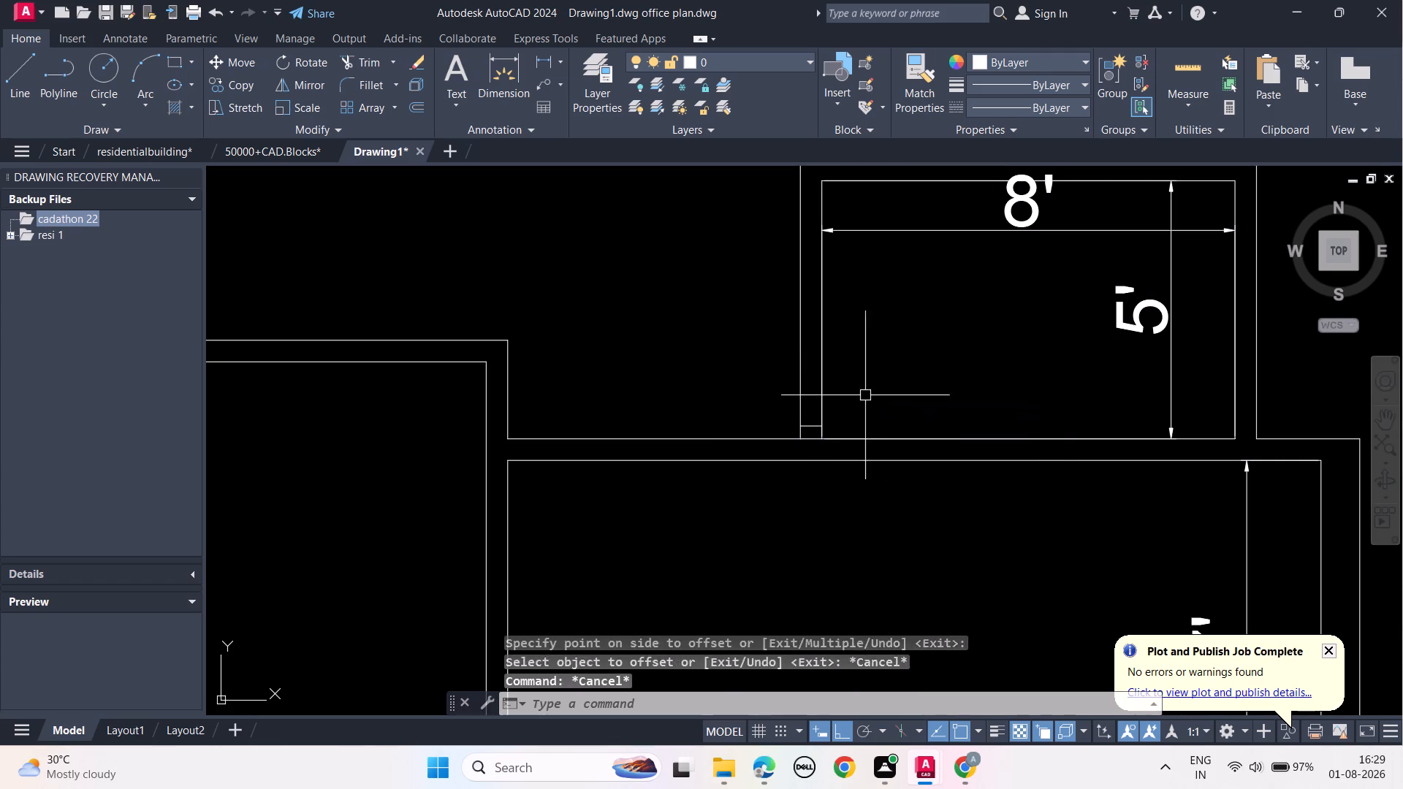
{"action": "key", "text": "Escape"}
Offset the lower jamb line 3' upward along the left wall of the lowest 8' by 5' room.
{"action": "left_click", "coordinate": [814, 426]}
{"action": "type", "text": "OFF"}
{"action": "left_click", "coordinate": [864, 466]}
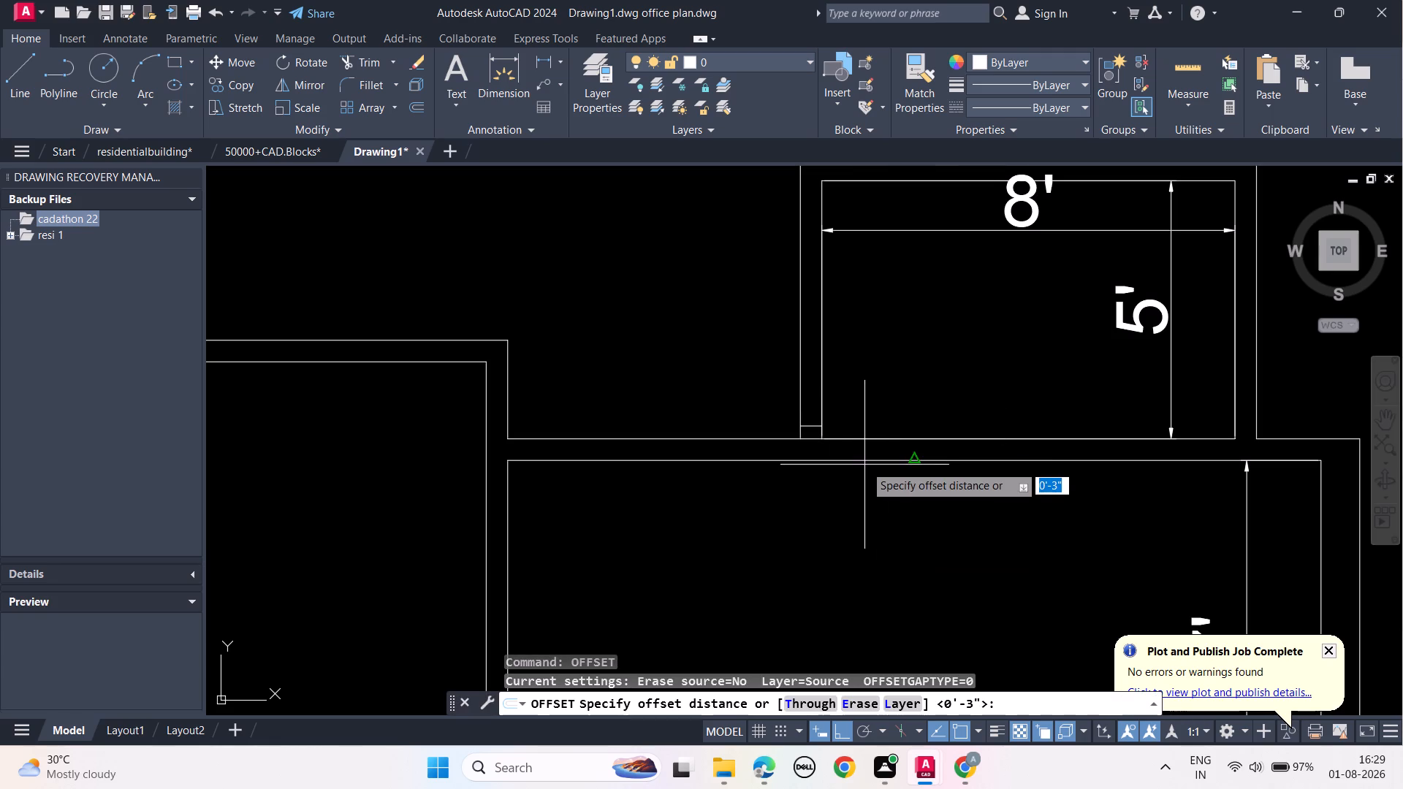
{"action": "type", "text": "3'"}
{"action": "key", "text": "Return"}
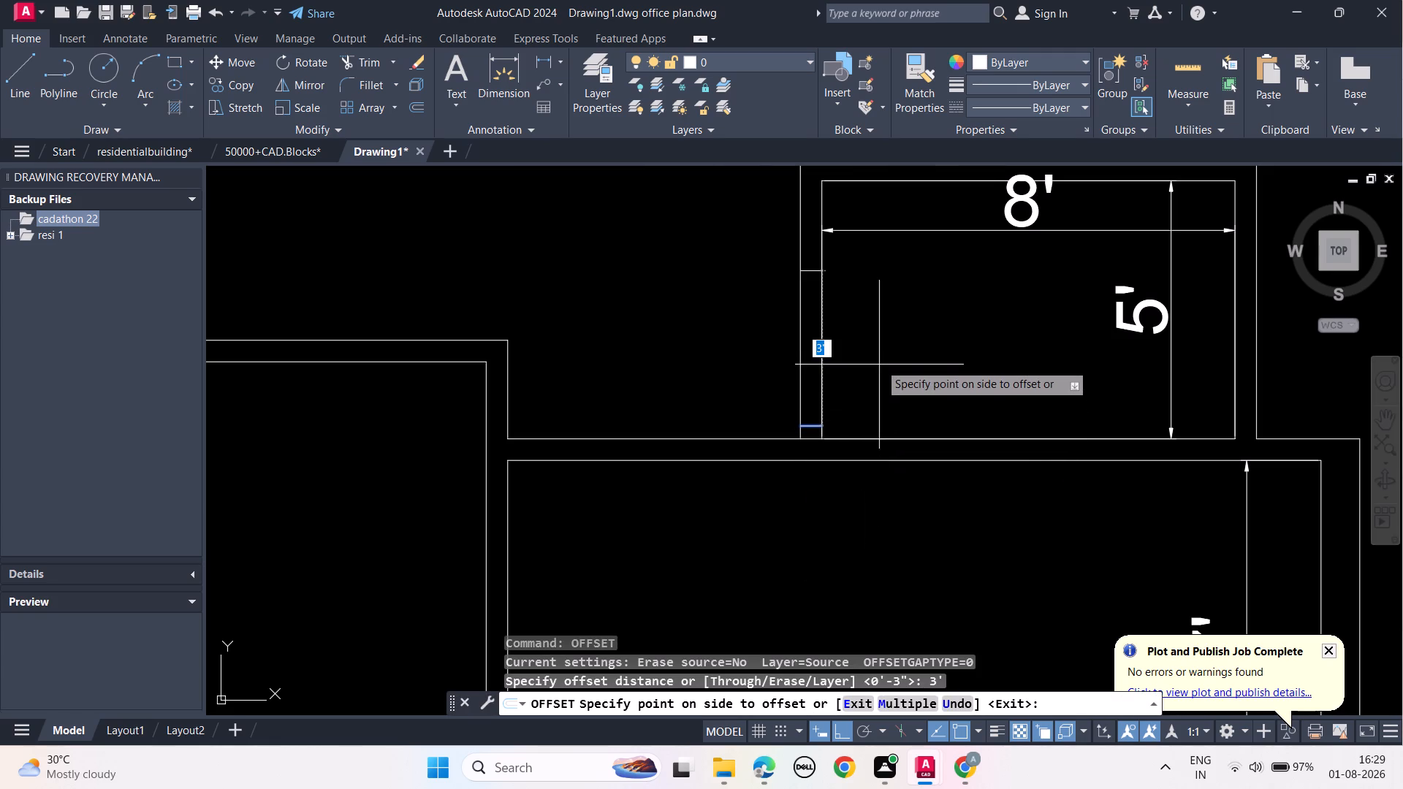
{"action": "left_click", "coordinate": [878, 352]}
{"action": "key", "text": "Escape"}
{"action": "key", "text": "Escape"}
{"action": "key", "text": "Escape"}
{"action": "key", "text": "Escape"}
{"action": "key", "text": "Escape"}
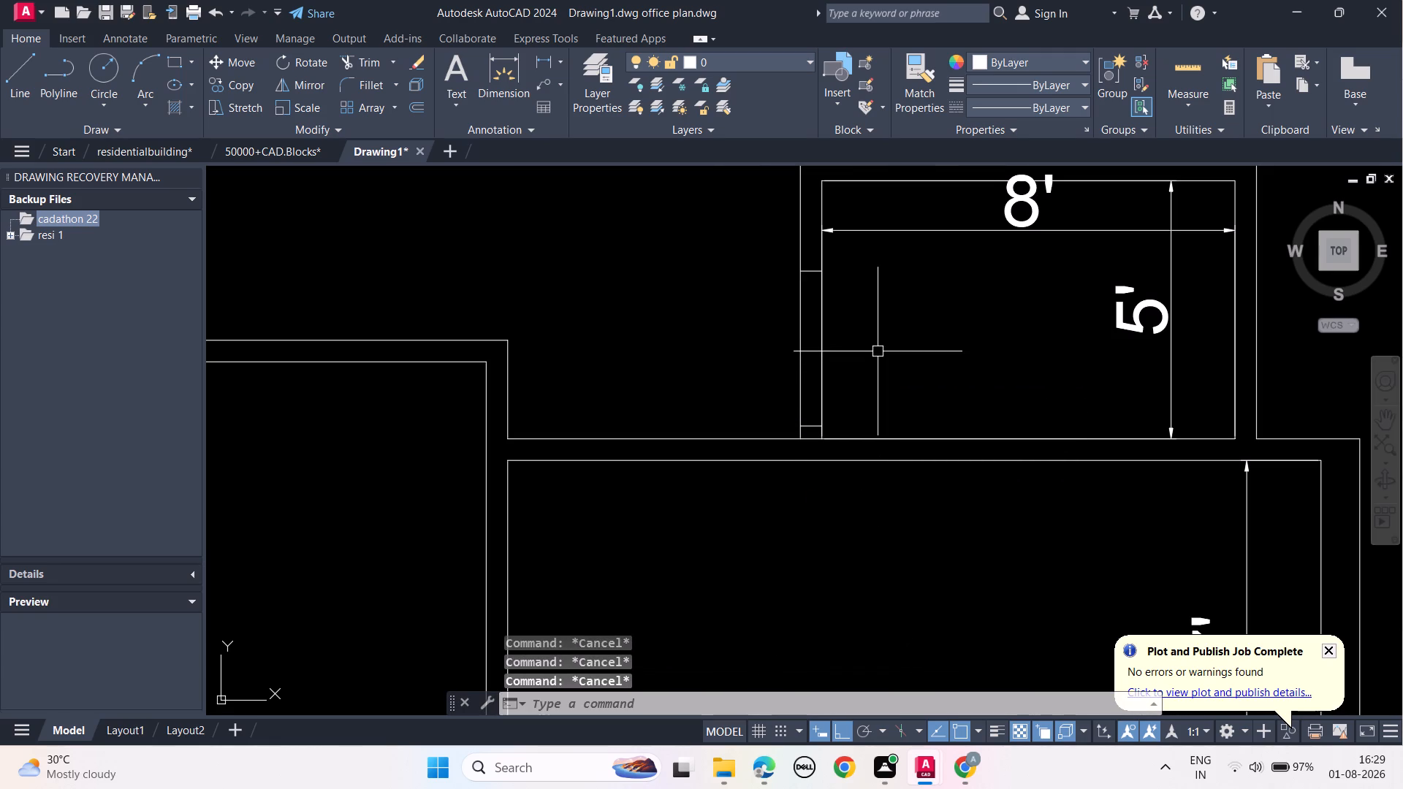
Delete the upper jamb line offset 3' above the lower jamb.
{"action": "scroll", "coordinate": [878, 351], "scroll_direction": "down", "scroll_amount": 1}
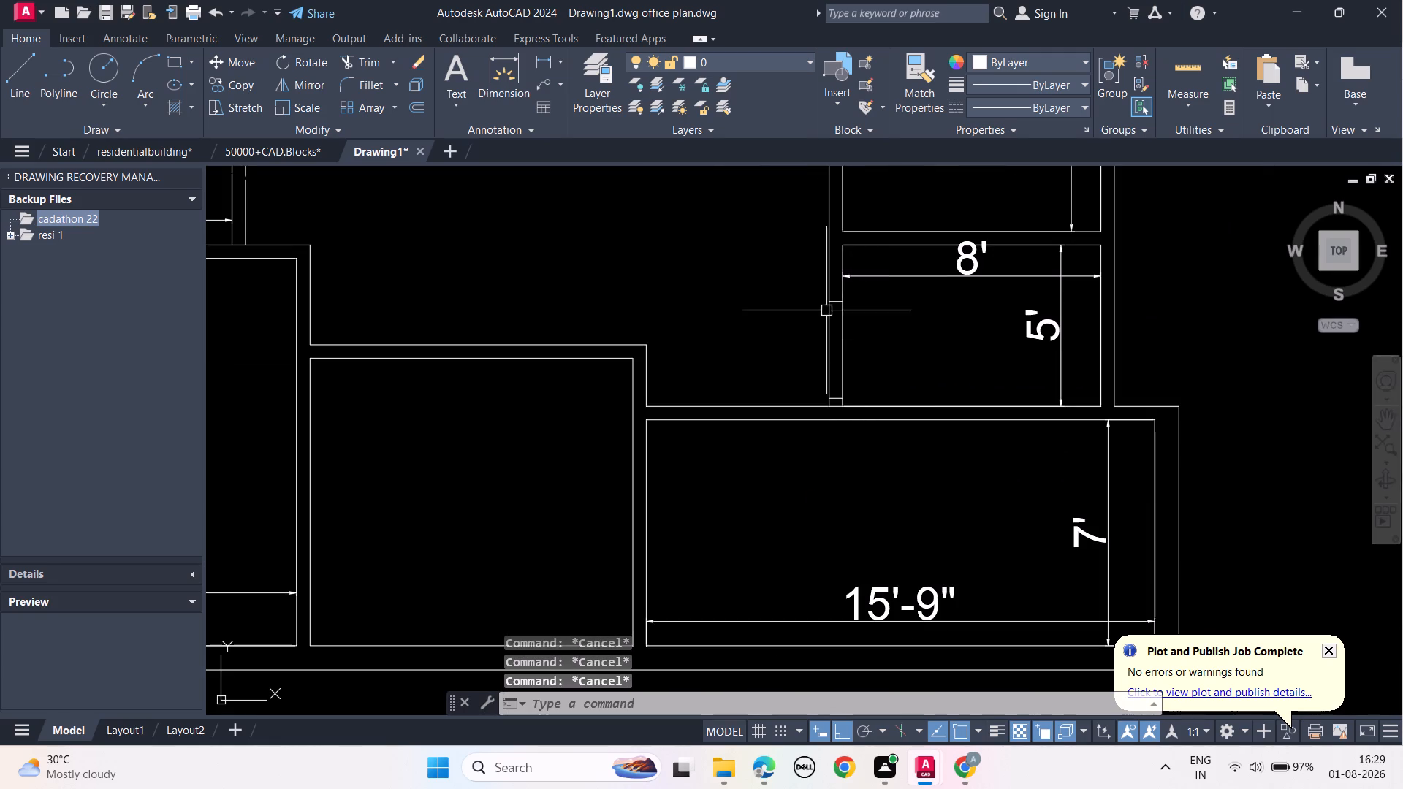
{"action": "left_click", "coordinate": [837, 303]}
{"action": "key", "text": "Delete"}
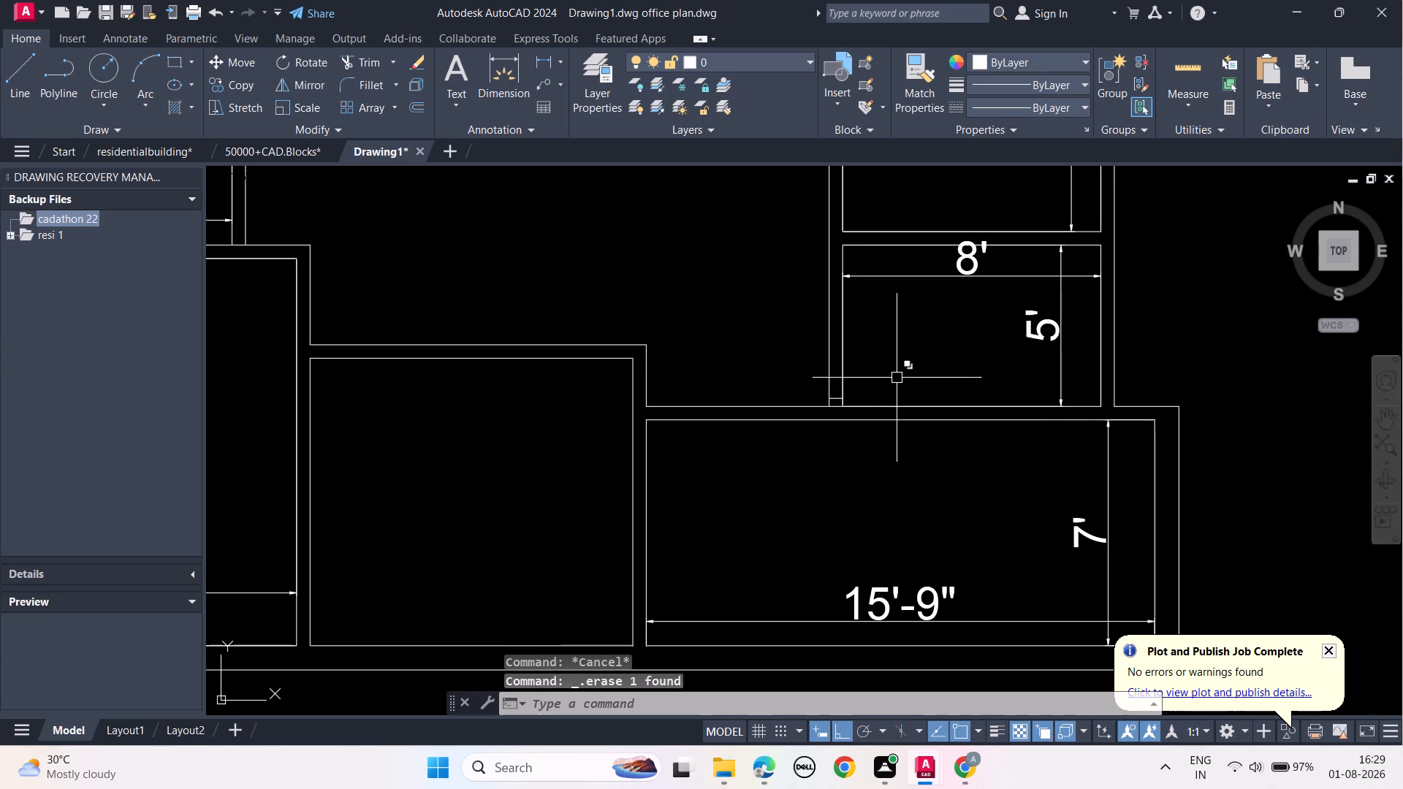
Offset the lower jamb line 2' upward to mark the top of the door opening.
{"action": "scroll", "coordinate": [891, 381], "scroll_direction": "up", "scroll_amount": 2}
{"action": "middle_click_drag", "start_coordinate": [850, 386], "coordinate": [865, 355]}
{"action": "scroll", "coordinate": [865, 355], "scroll_direction": "up", "scroll_amount": 1}
{"action": "left_click", "coordinate": [702, 421]}
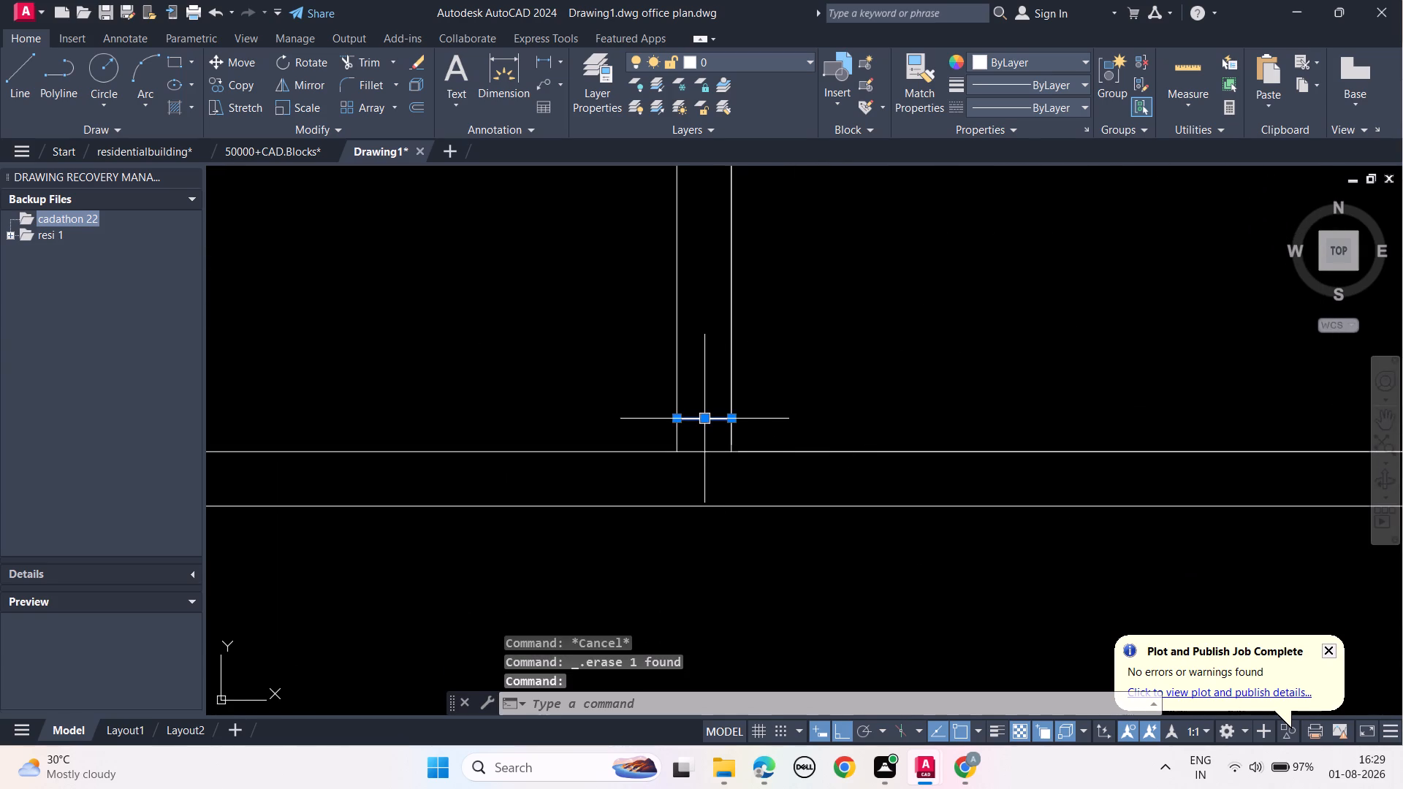
{"action": "scroll", "coordinate": [706, 423], "scroll_direction": "down", "scroll_amount": 2}
{"action": "type", "text": "OFF"}
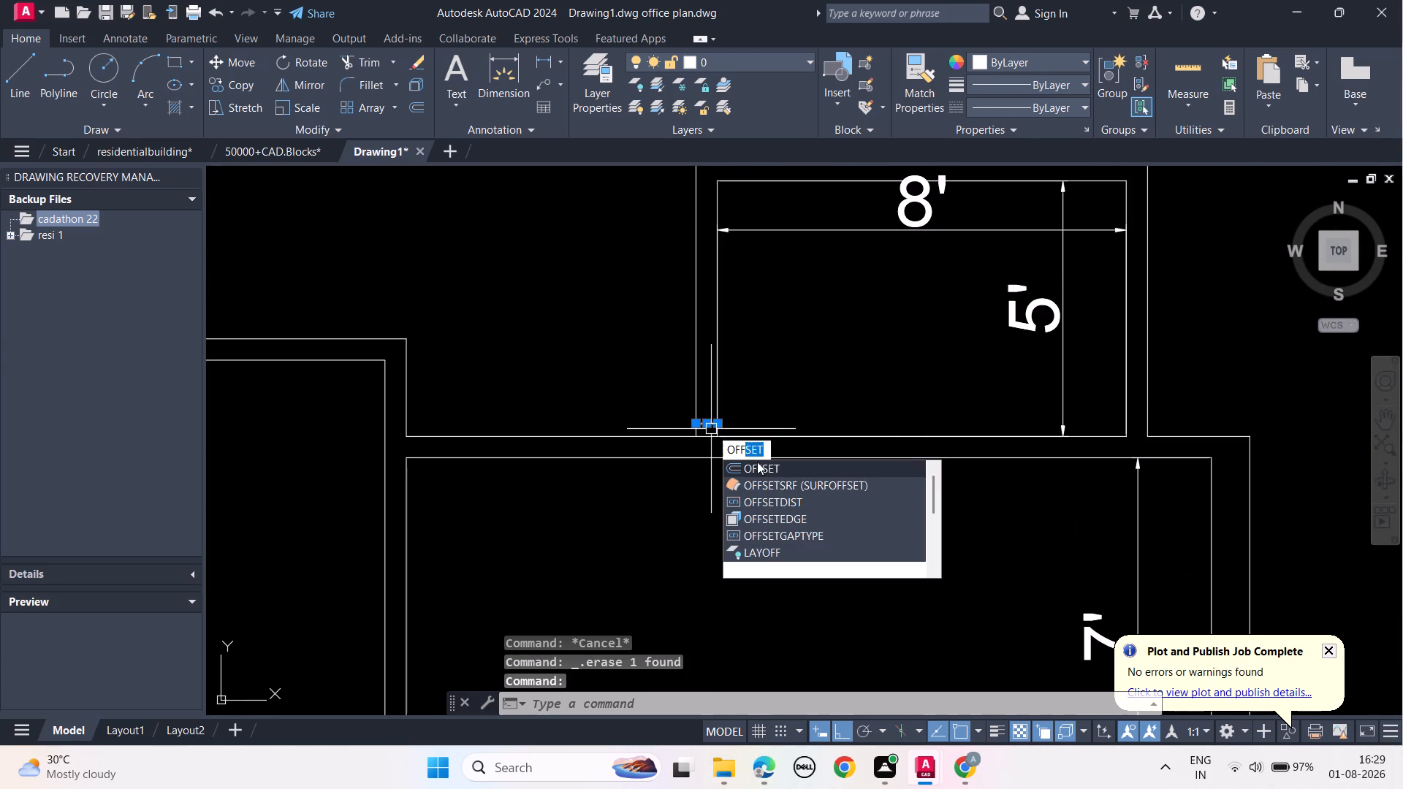
{"action": "left_click", "coordinate": [758, 465]}
{"action": "type", "text": "2'"}
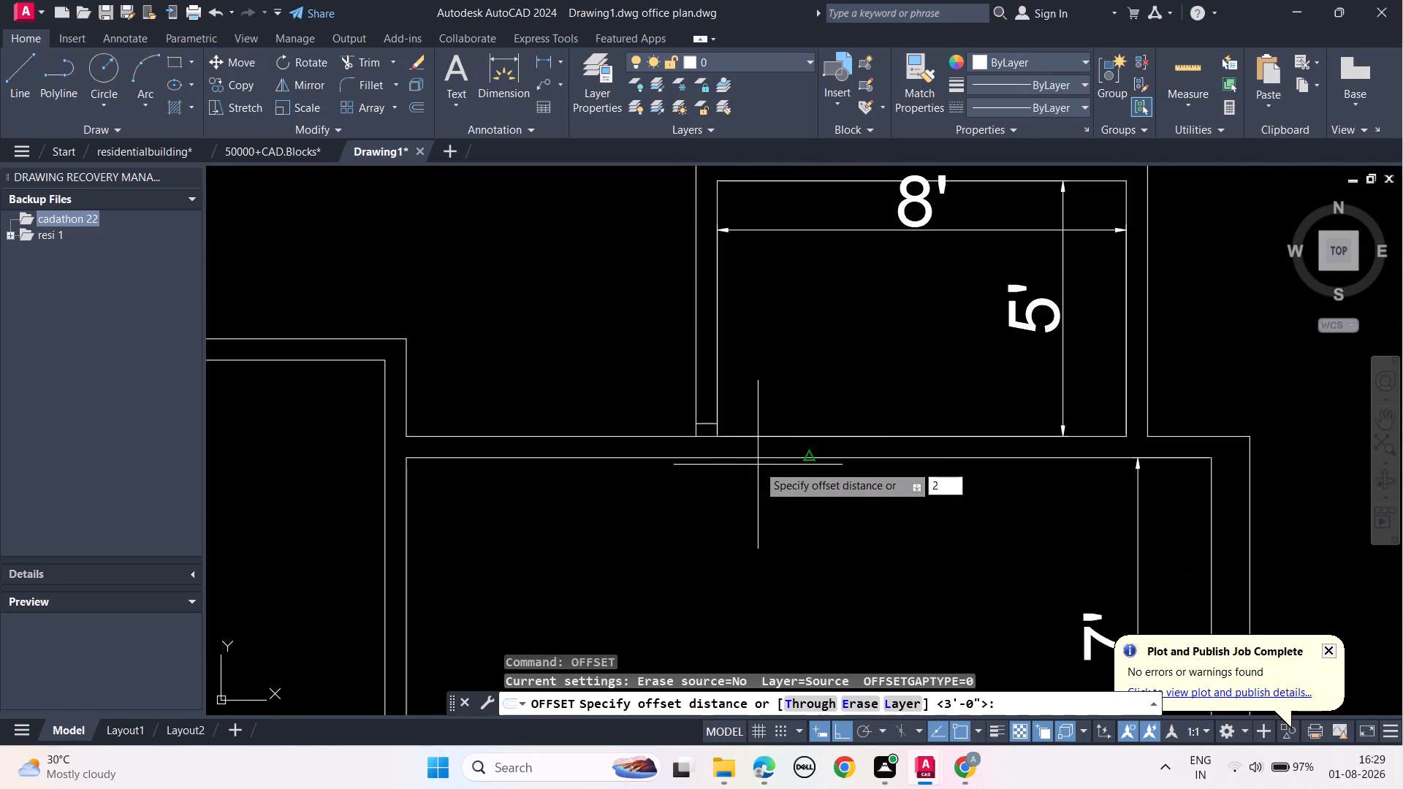
{"action": "key", "text": "Return"}
{"action": "left_click", "coordinate": [780, 363]}
{"action": "key", "text": "Escape"}
{"action": "key", "text": "Escape"}
{"action": "key", "text": "Escape"}
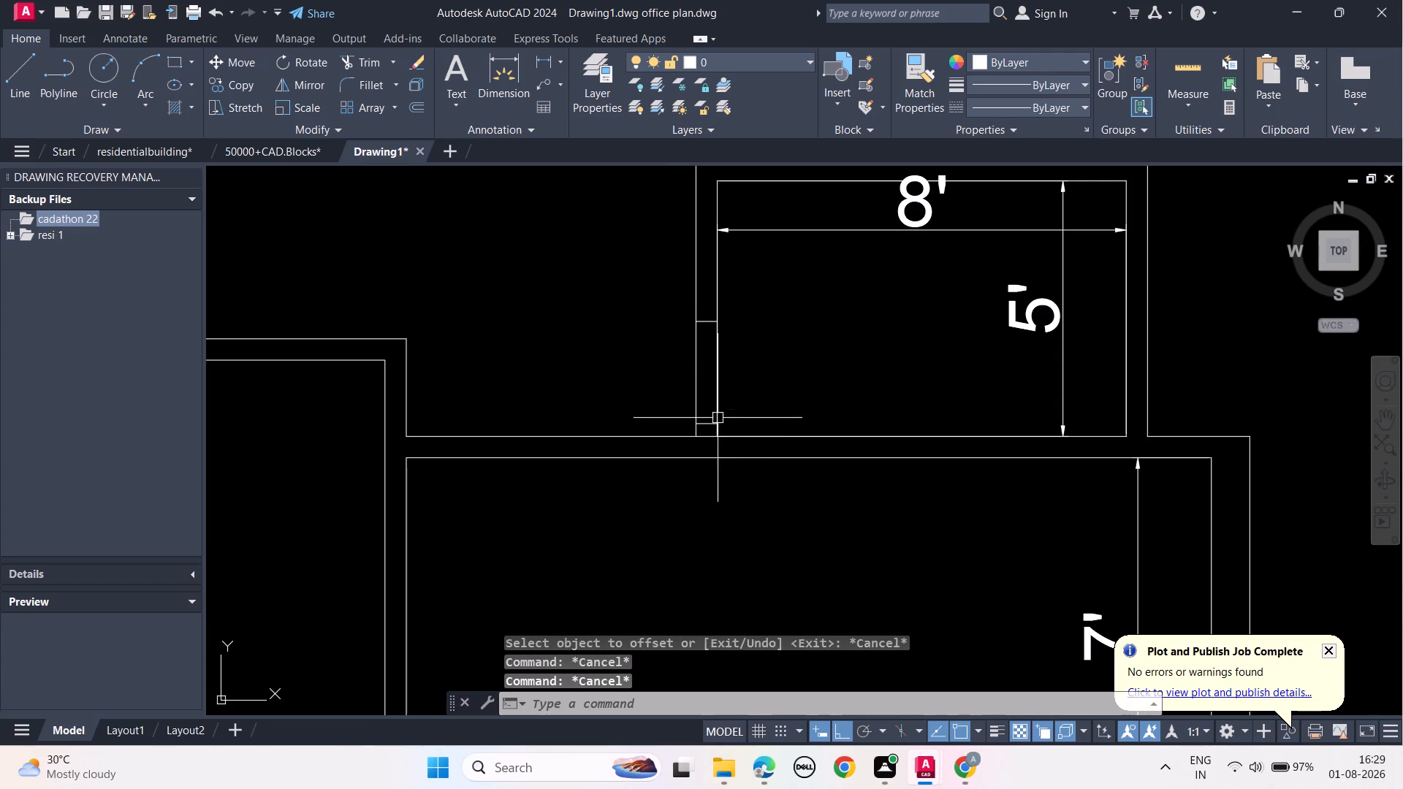
Delete the short construction line across the base of the left wall, below the lower jamb.
{"action": "scroll", "coordinate": [718, 418], "scroll_direction": "up", "scroll_amount": 2}
{"action": "left_click", "coordinate": [692, 463]}
{"action": "key", "text": "Delete"}
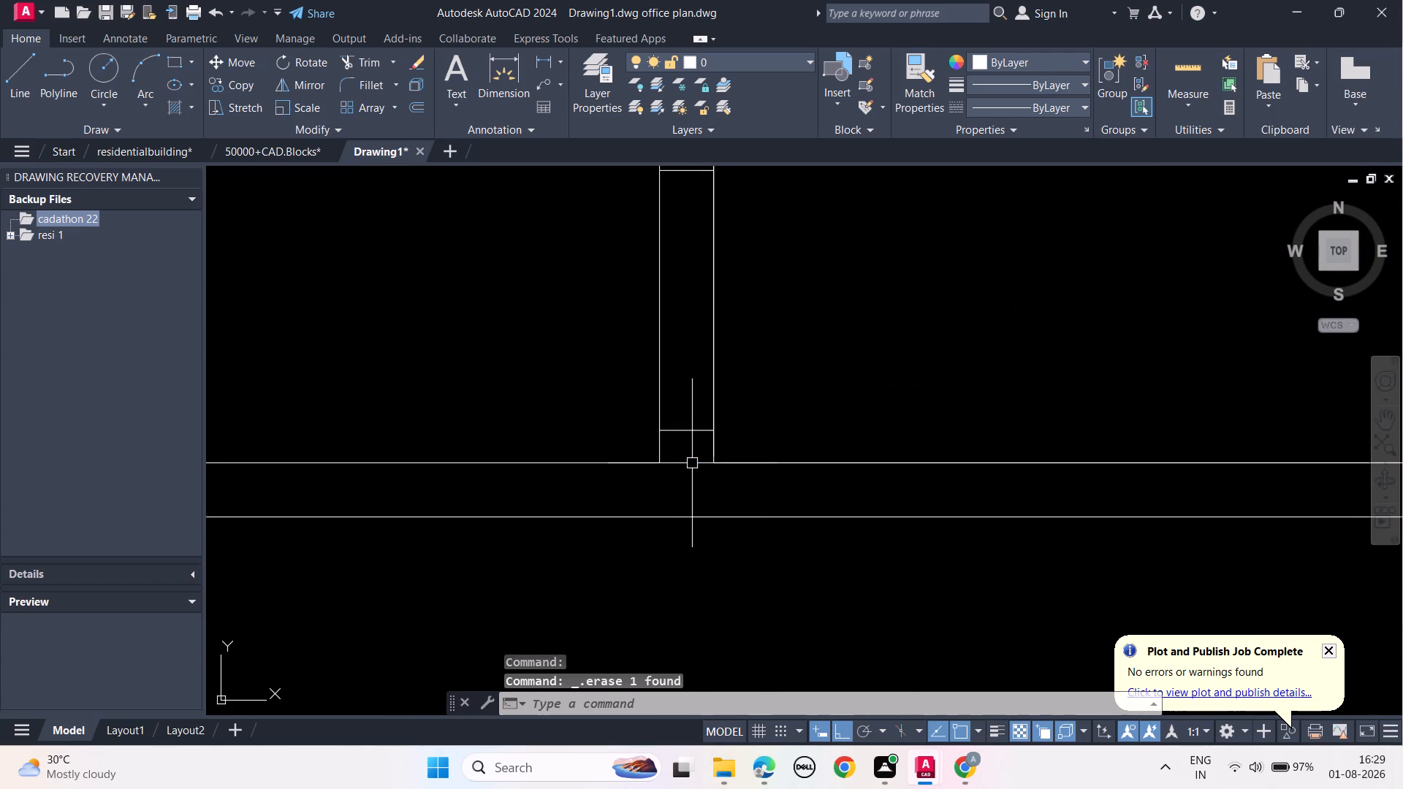
Trim the left wall's lines between the two jamb lines to open the 2' doorway in the lowest 8' by 5' room.
{"action": "scroll", "coordinate": [692, 463], "scroll_direction": "down", "scroll_amount": 2}
{"action": "type", "text": "TR"}
{"action": "key", "text": "space"}
{"action": "left_click_drag", "start_coordinate": [762, 394], "coordinate": [671, 402]}
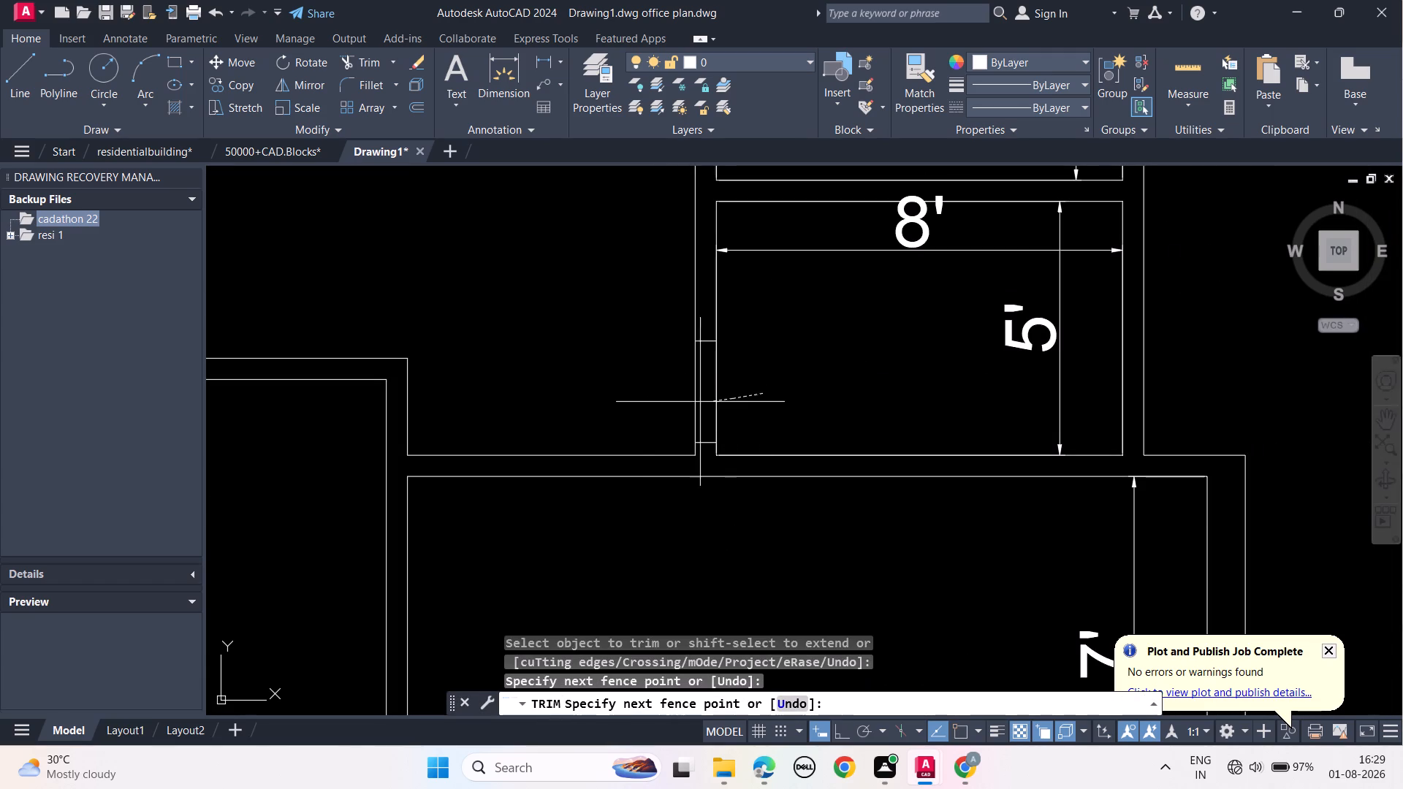
{"action": "left_click_drag", "start_coordinate": [671, 402], "coordinate": [634, 402]}
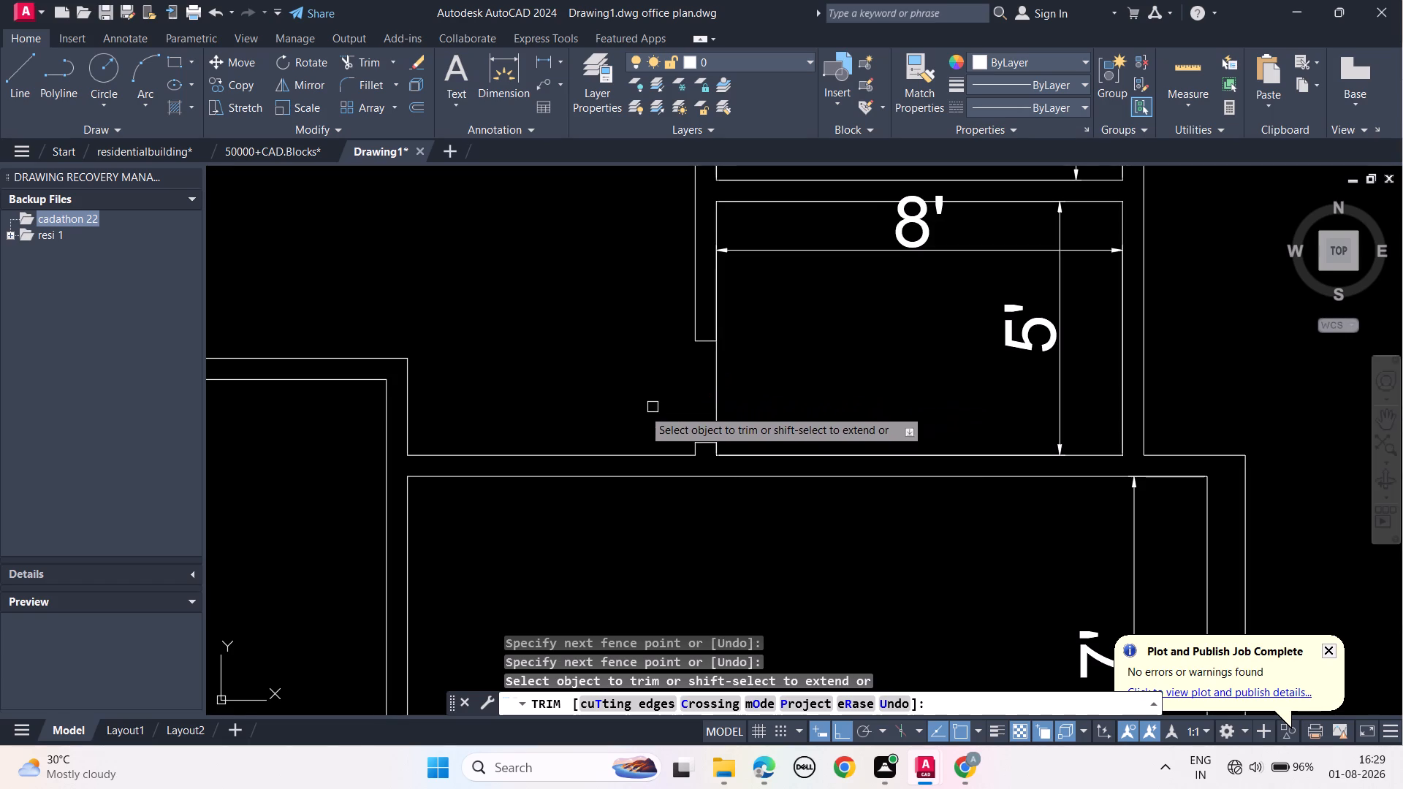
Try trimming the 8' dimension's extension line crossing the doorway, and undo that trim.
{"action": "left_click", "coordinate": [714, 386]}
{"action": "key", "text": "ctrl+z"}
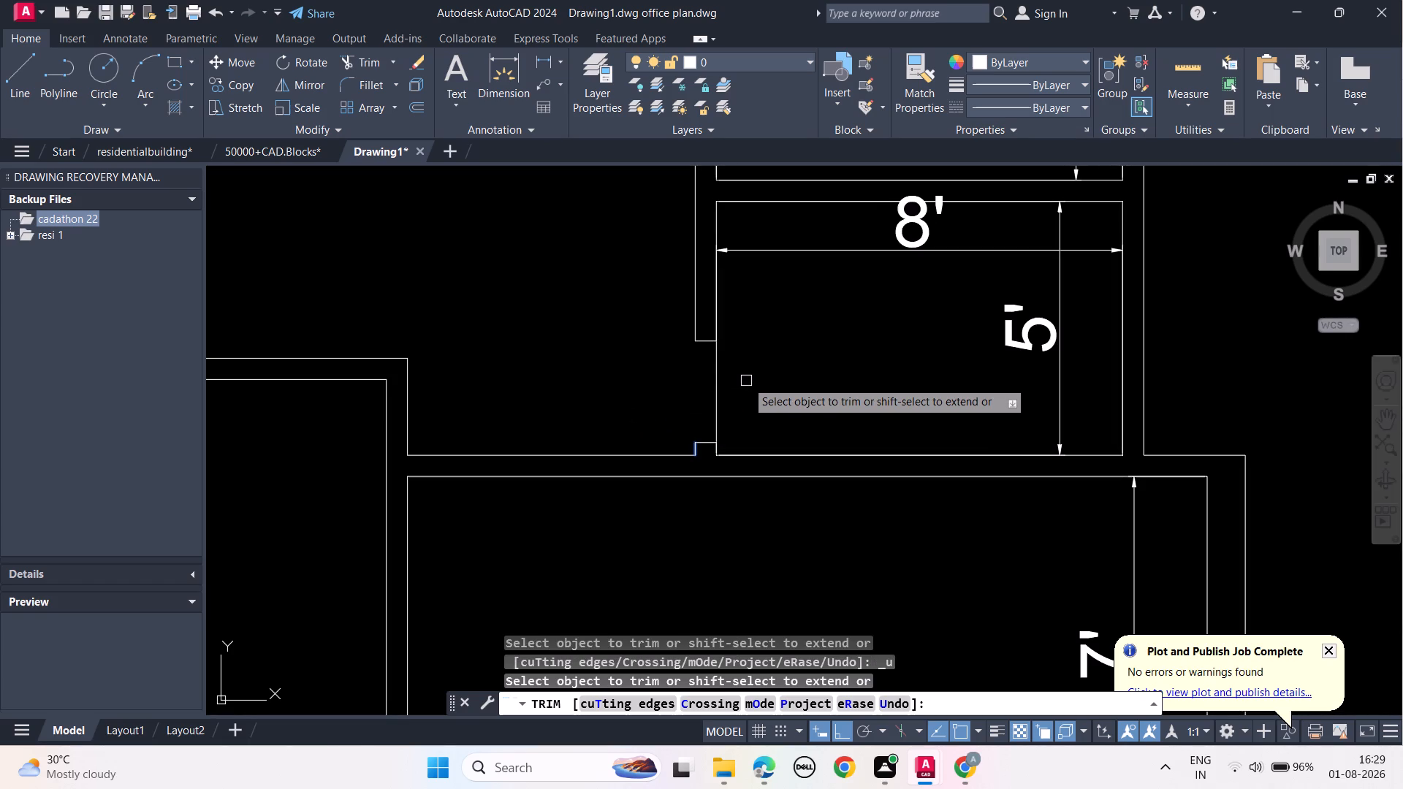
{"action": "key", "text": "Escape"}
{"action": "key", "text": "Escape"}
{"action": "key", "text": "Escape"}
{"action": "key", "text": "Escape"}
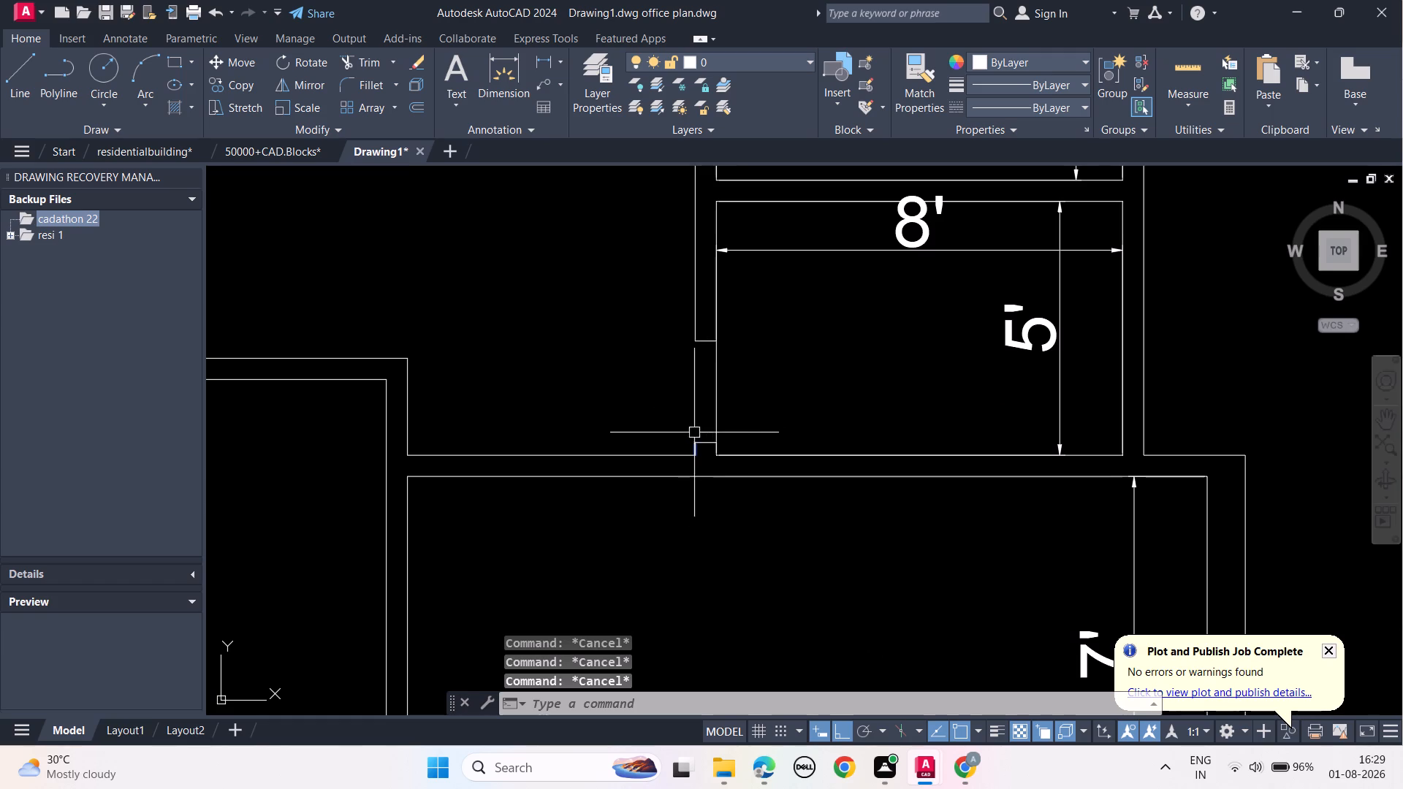
Delete the short outer-face wall segment below the doorway's lower jamb.
{"action": "scroll", "coordinate": [704, 460], "scroll_direction": "up", "scroll_amount": 3}
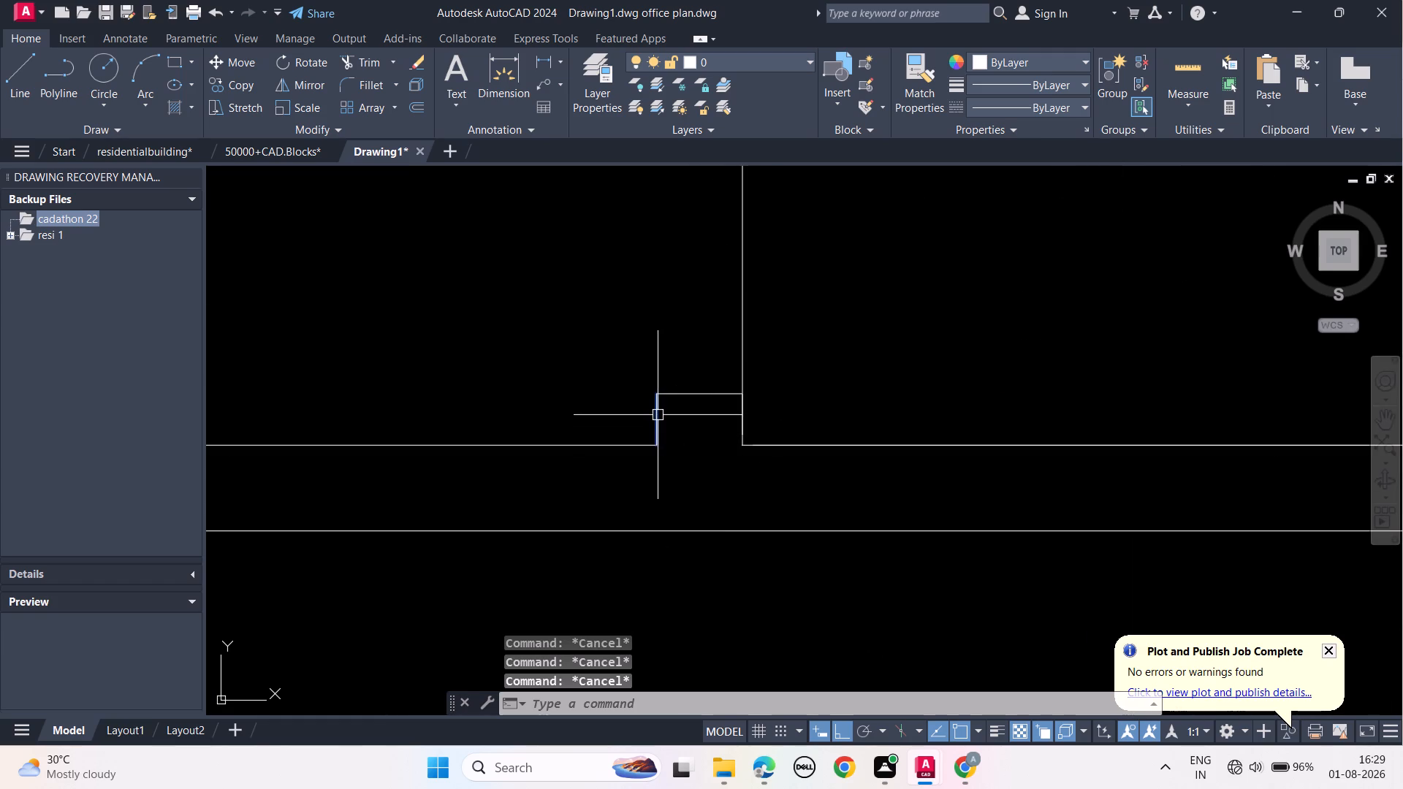
{"action": "key", "text": "Delete"}
{"action": "key", "text": "Escape"}
{"action": "key", "text": "Escape"}
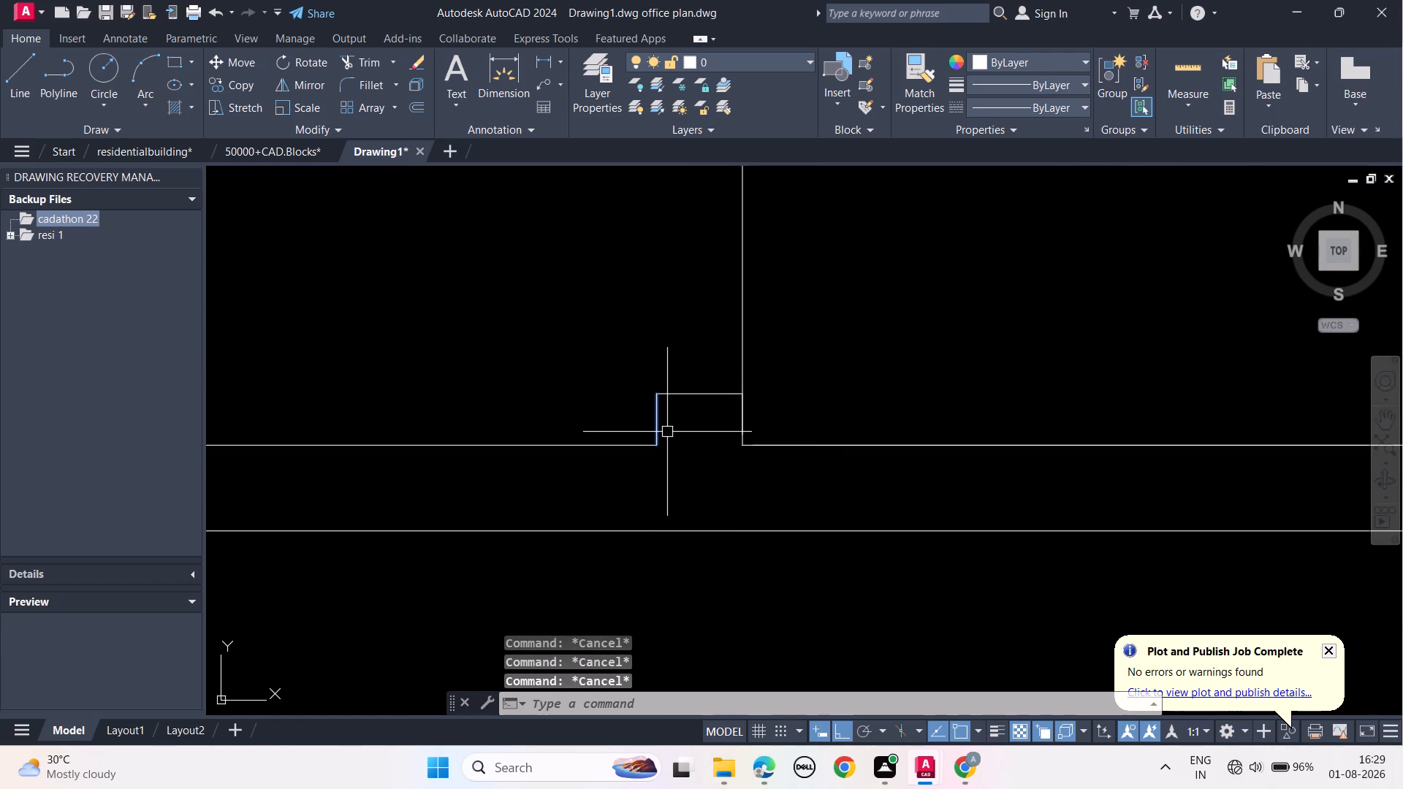
{"action": "key", "text": "Escape"}
{"action": "left_click", "coordinate": [658, 422]}
{"action": "key", "text": "Delete"}
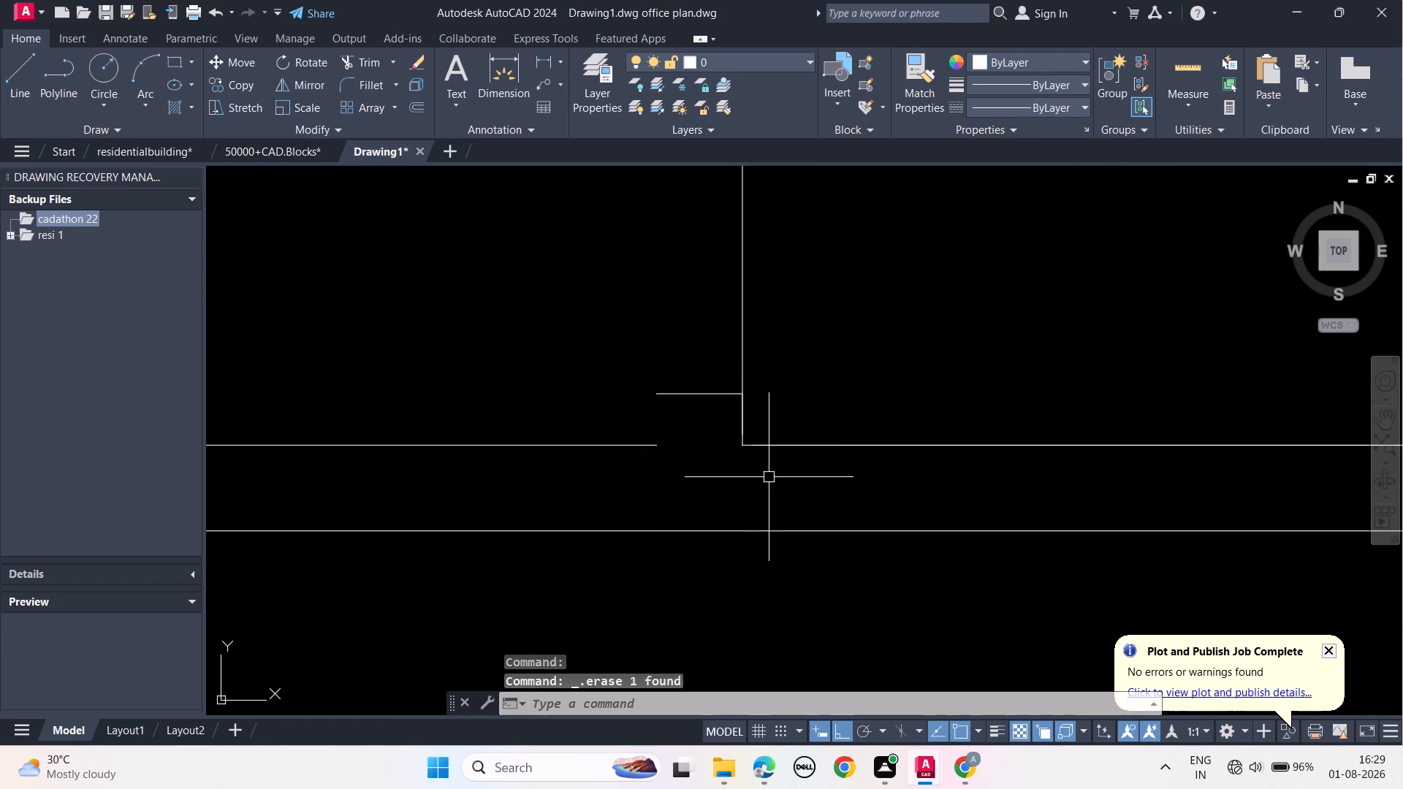
Redraw the 3" outer-face wall segment from the horizontal wall line up to the lower jamb's end.
{"action": "type", "text": "L"}
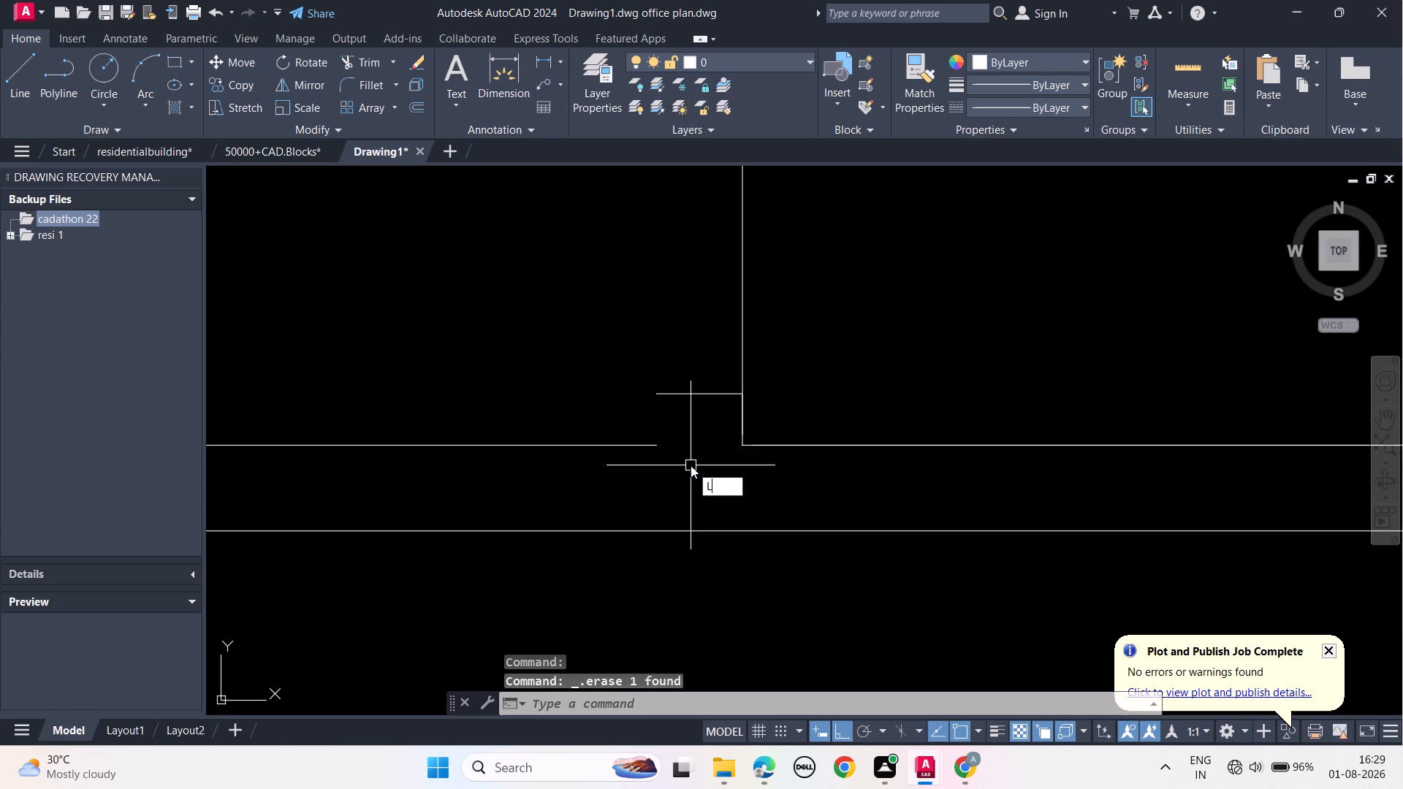
{"action": "key", "text": "space"}
{"action": "left_click", "coordinate": [661, 447]}
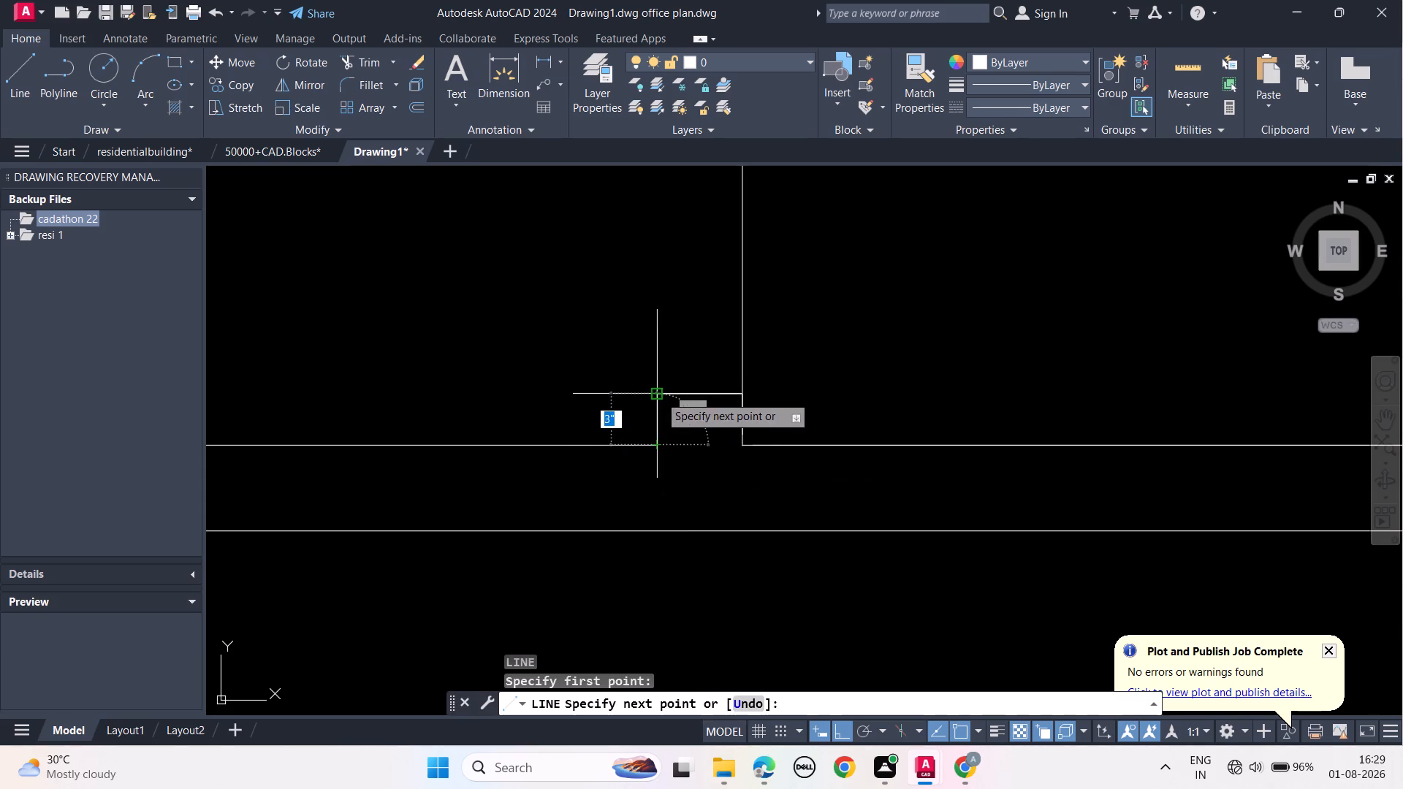
{"action": "left_click", "coordinate": [659, 395]}
{"action": "key", "text": "Escape"}
{"action": "key", "text": "Escape"}
{"action": "key", "text": "Escape"}
{"action": "key", "text": "Escape"}
Use Trim to remove the 8' width dimension whose extension line crosses the doorway of the lowest 8' by 5' room.
{"action": "scroll", "coordinate": [734, 373], "scroll_direction": "down", "scroll_amount": 2}
{"action": "middle_click_drag", "start_coordinate": [821, 324], "coordinate": [814, 476]}
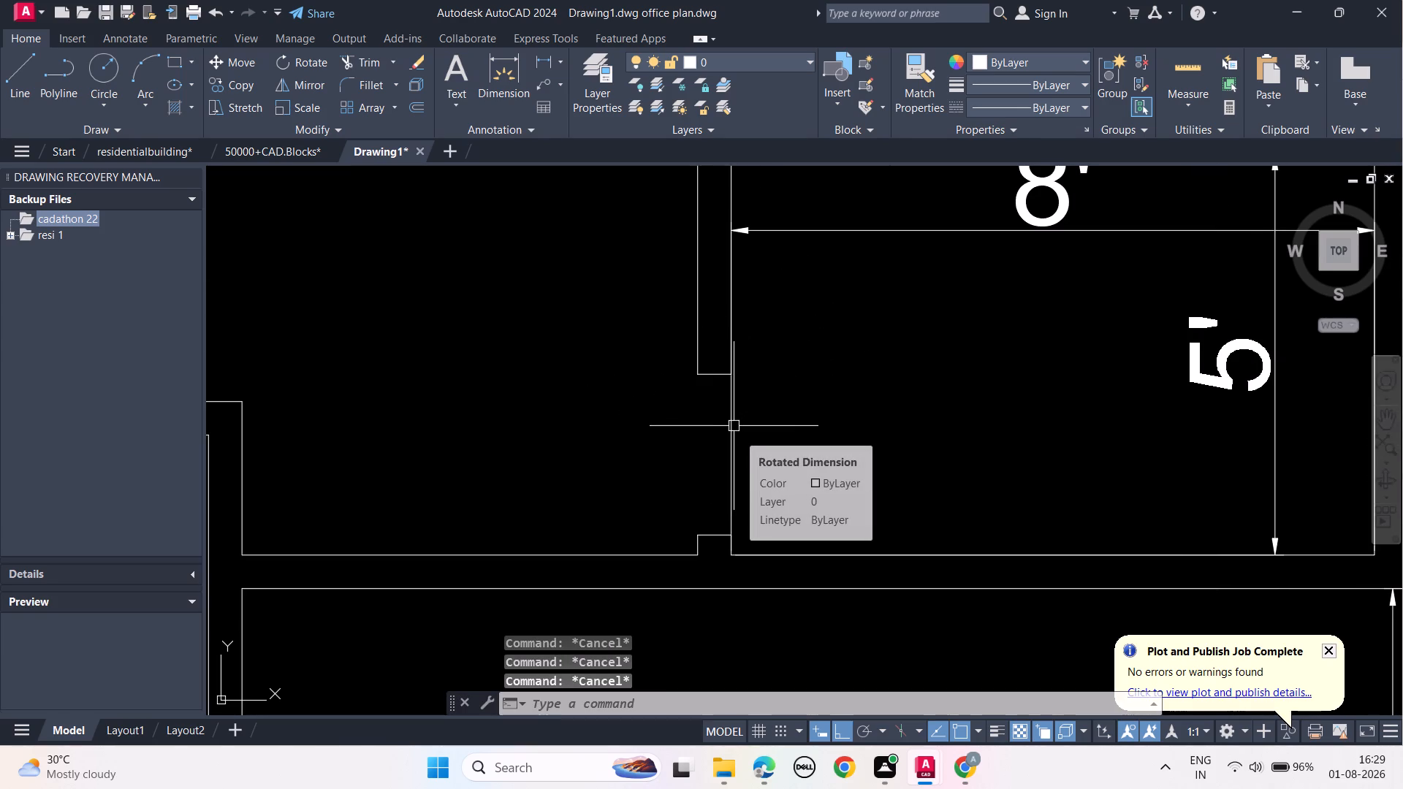
{"action": "type", "text": "TR"}
{"action": "key", "text": "space"}
{"action": "key", "text": "space"}
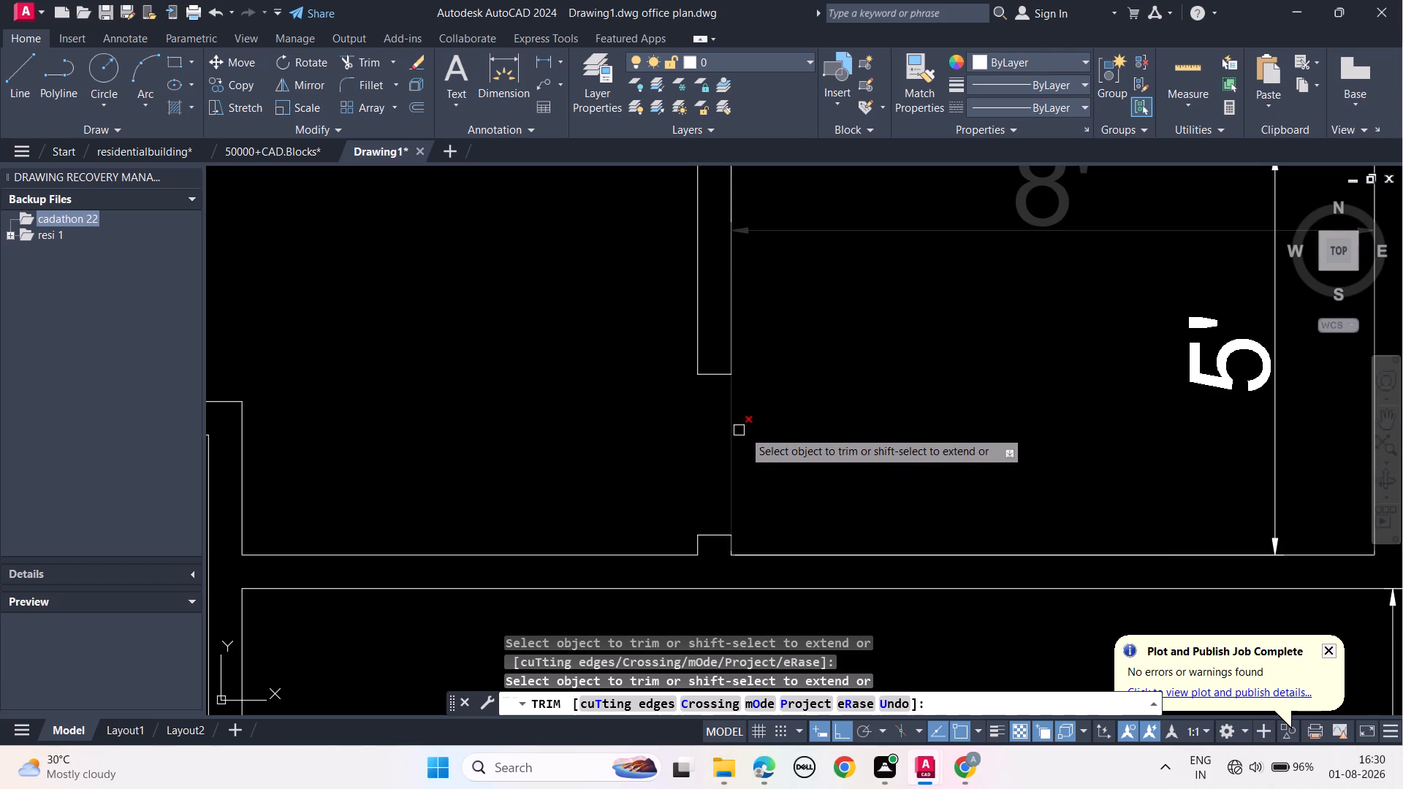
{"action": "scroll", "coordinate": [729, 432], "scroll_direction": "down", "scroll_amount": 2}
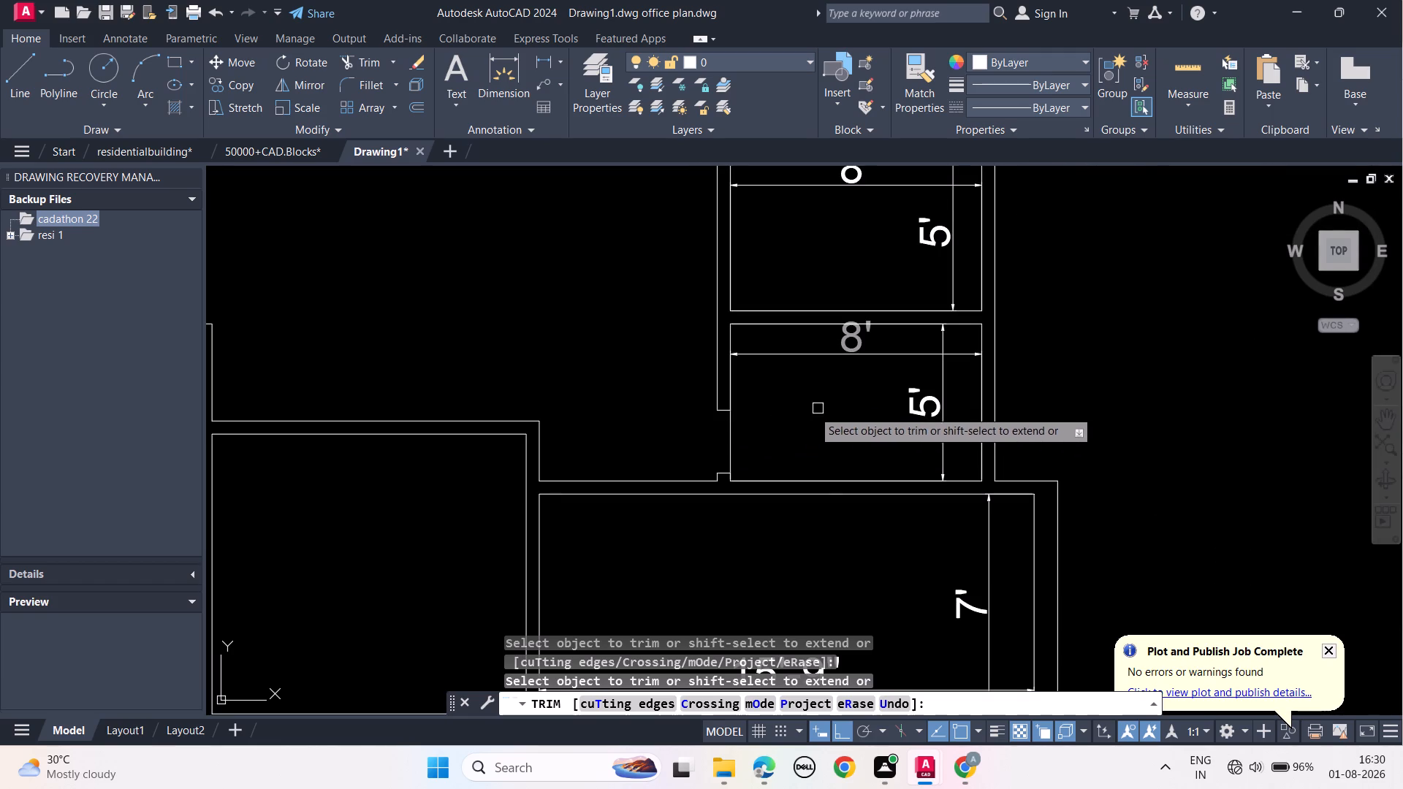
{"action": "left_click_drag", "start_coordinate": [761, 439], "coordinate": [698, 443]}
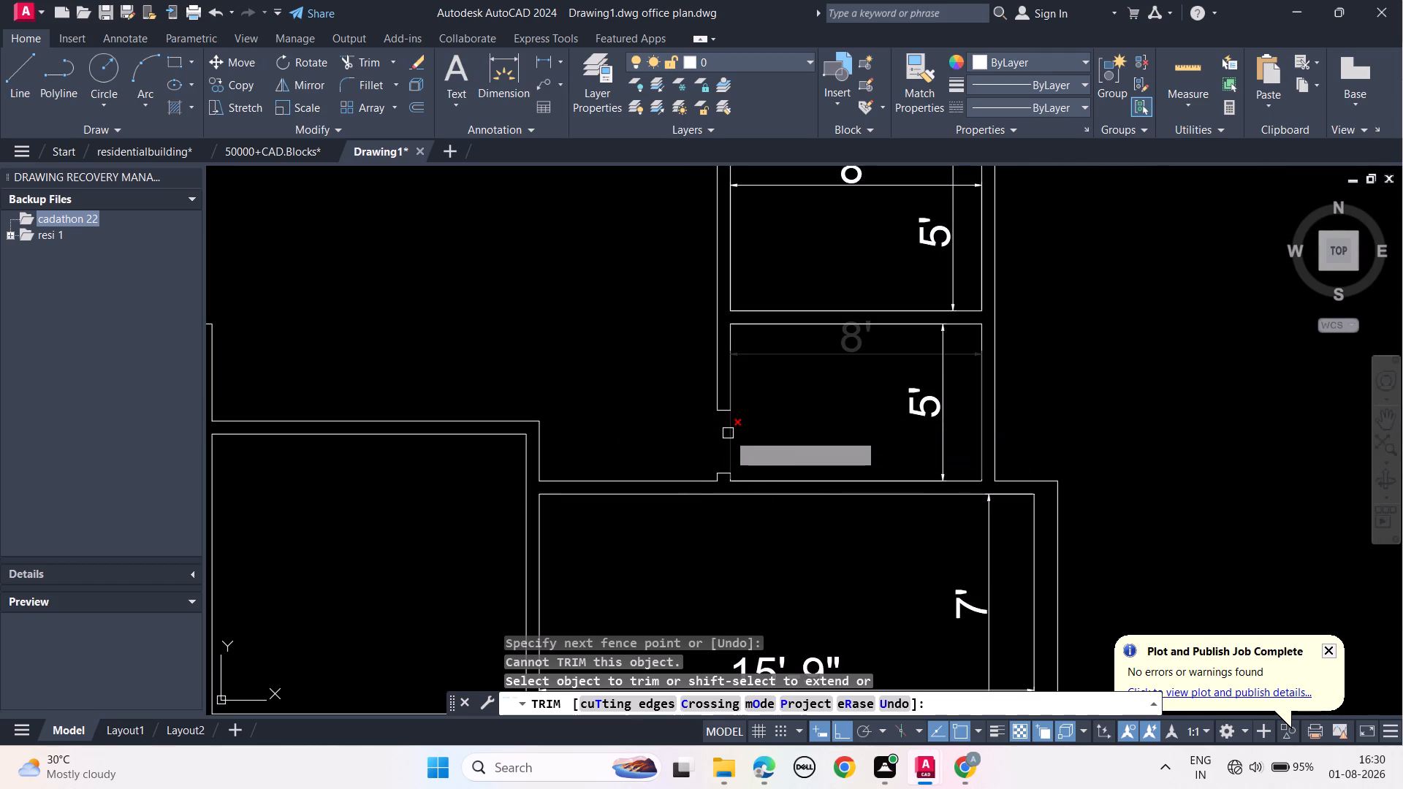
{"action": "left_click", "coordinate": [729, 432]}
{"action": "key", "text": "Escape"}
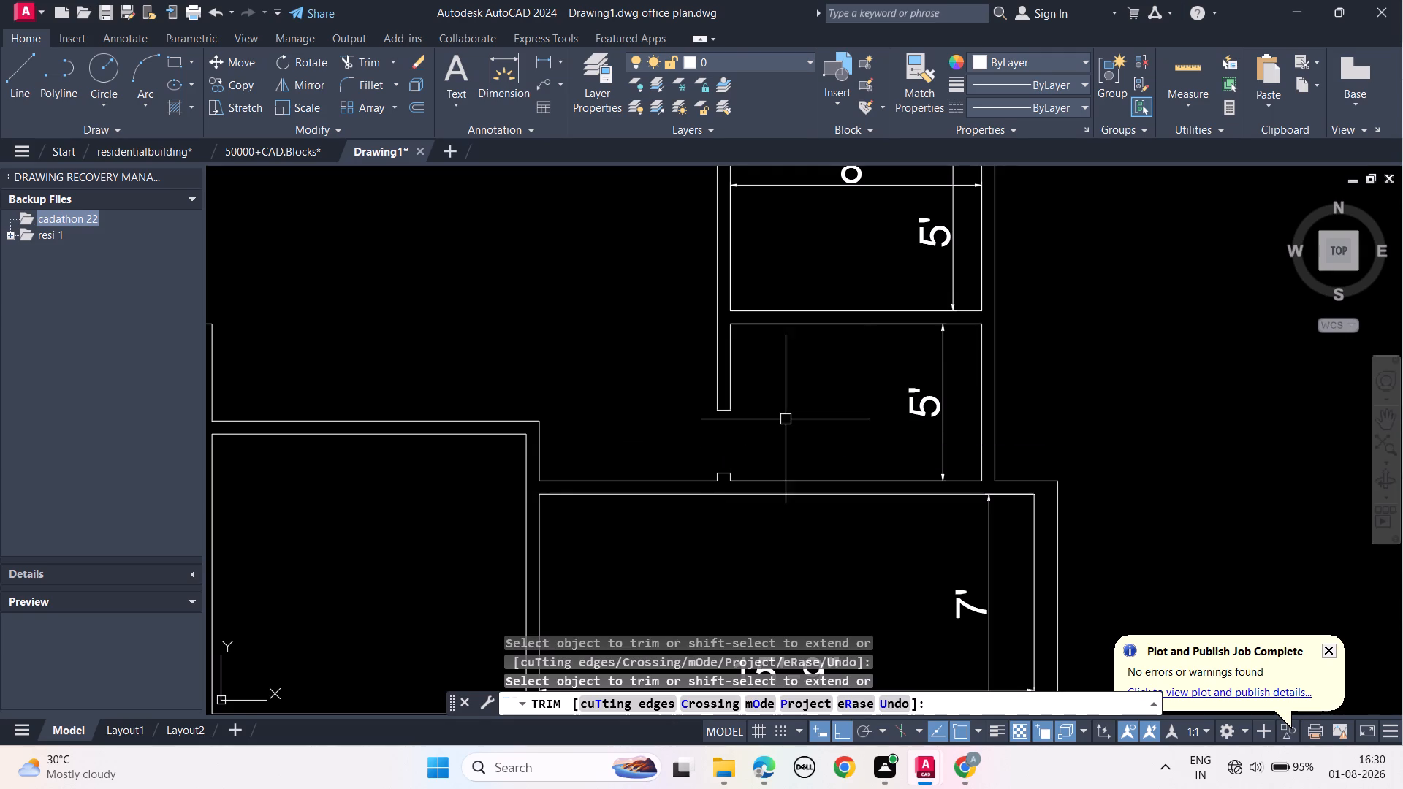
{"action": "key", "text": "Escape"}
{"action": "key", "text": "Escape"}
{"action": "key", "text": "Escape"}
{"action": "key", "text": "Escape"}
{"action": "key", "text": "Escape"}
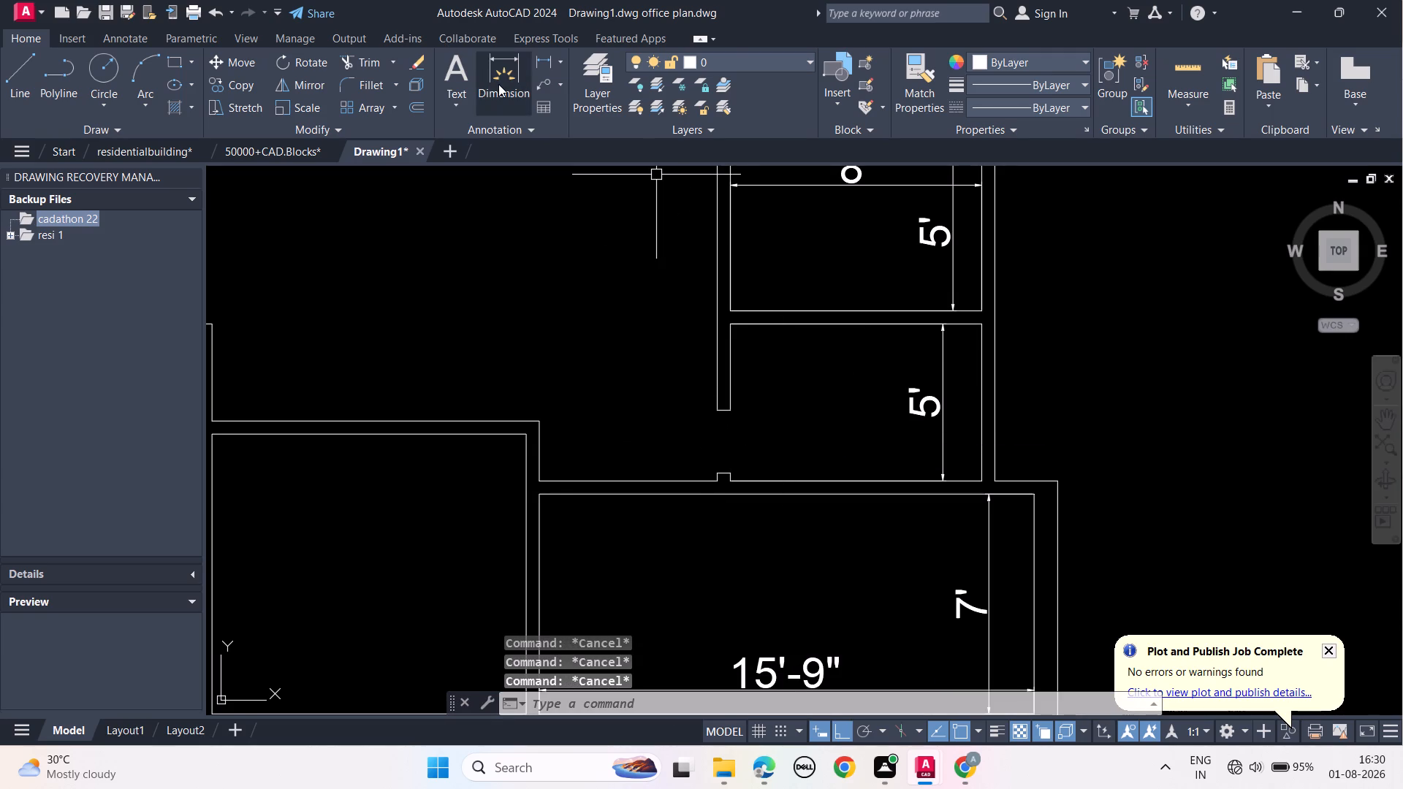
Dimension the inside width of the lowest 8' by 5' room along its top wall.
{"action": "left_click", "coordinate": [498, 84]}
{"action": "left_click", "coordinate": [732, 327]}
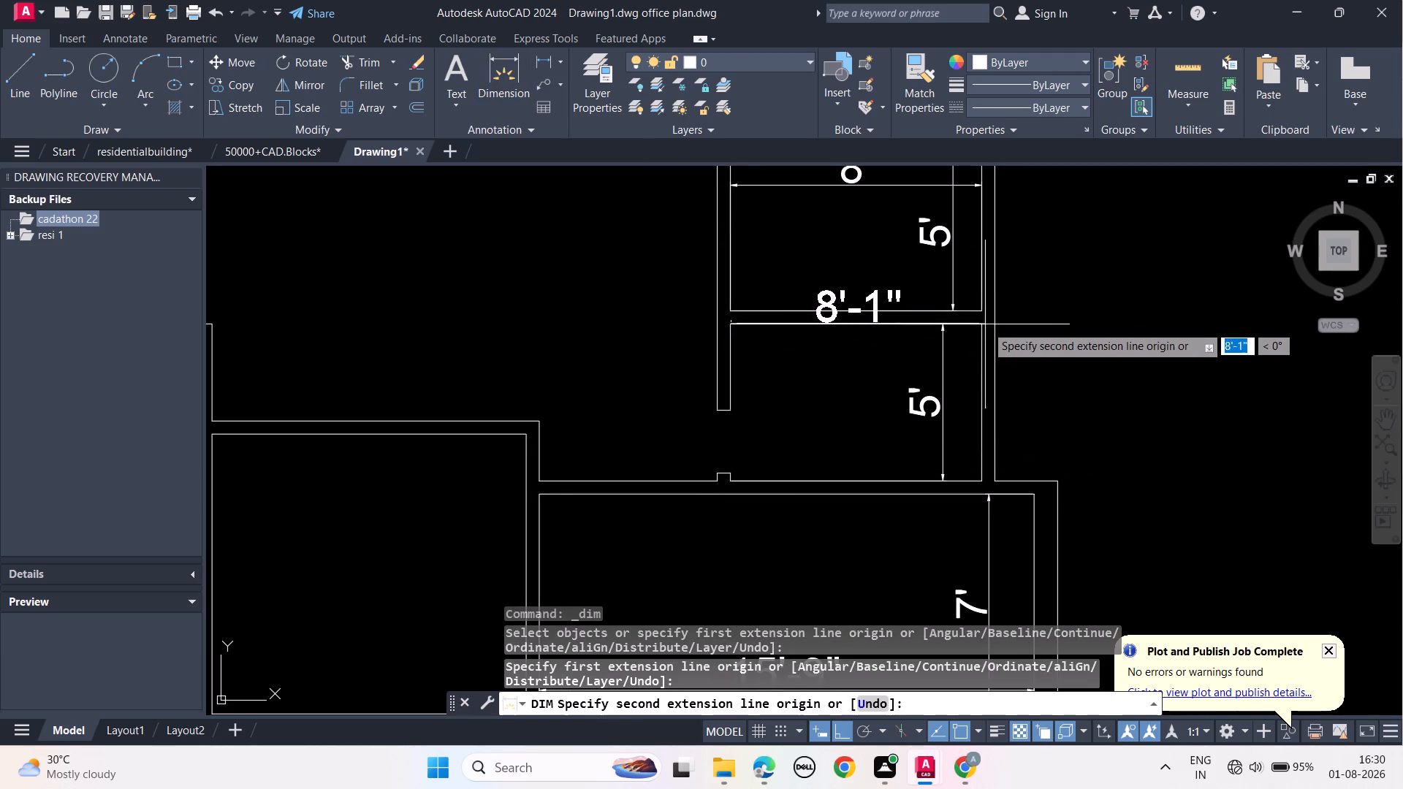
{"action": "left_click", "coordinate": [982, 326]}
{"action": "left_click", "coordinate": [981, 351]}
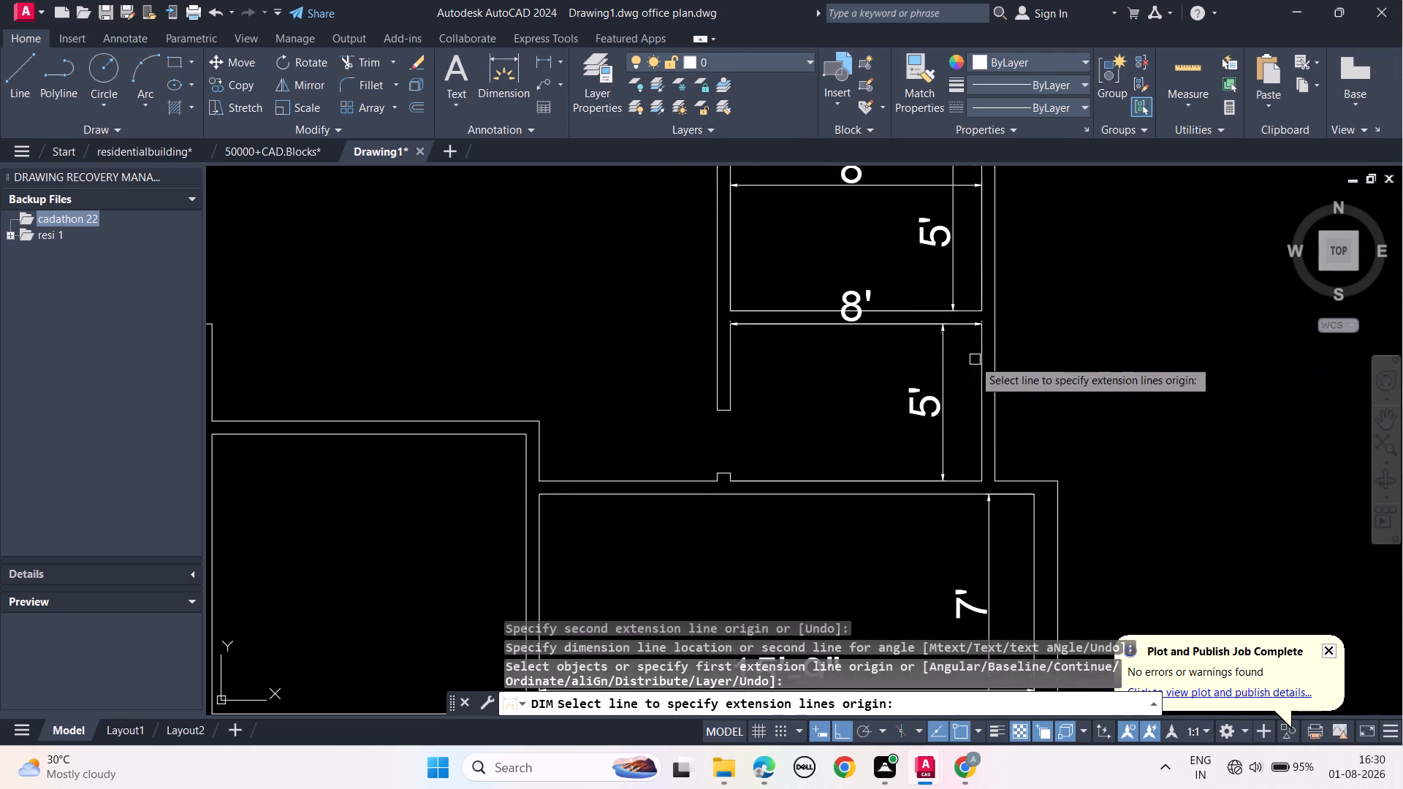
{"action": "key", "text": "Escape"}
Move the lowest room's new width dimension down off the top wall line into the room.
{"action": "left_click", "coordinate": [859, 296]}
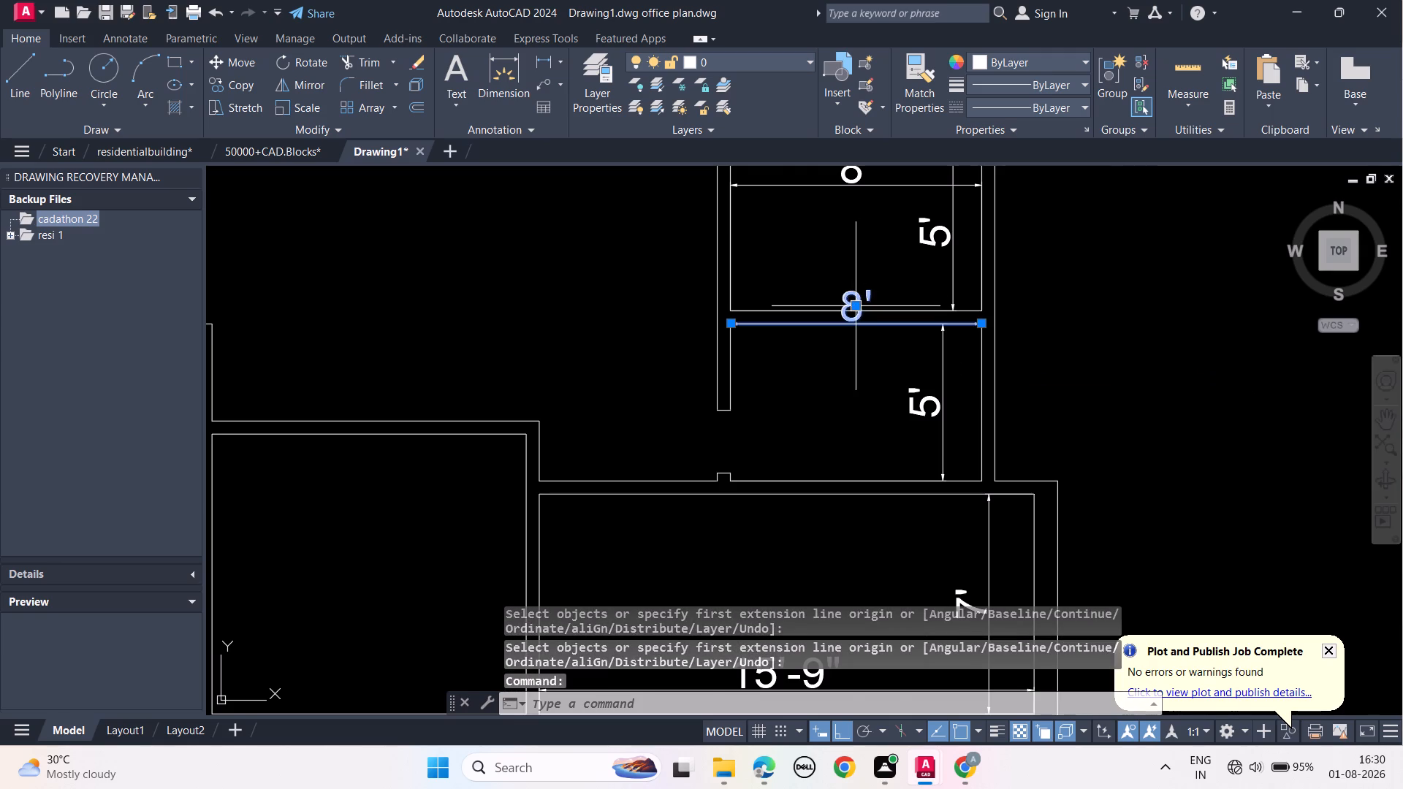
{"action": "left_click", "coordinate": [857, 303]}
{"action": "left_click", "coordinate": [853, 358]}
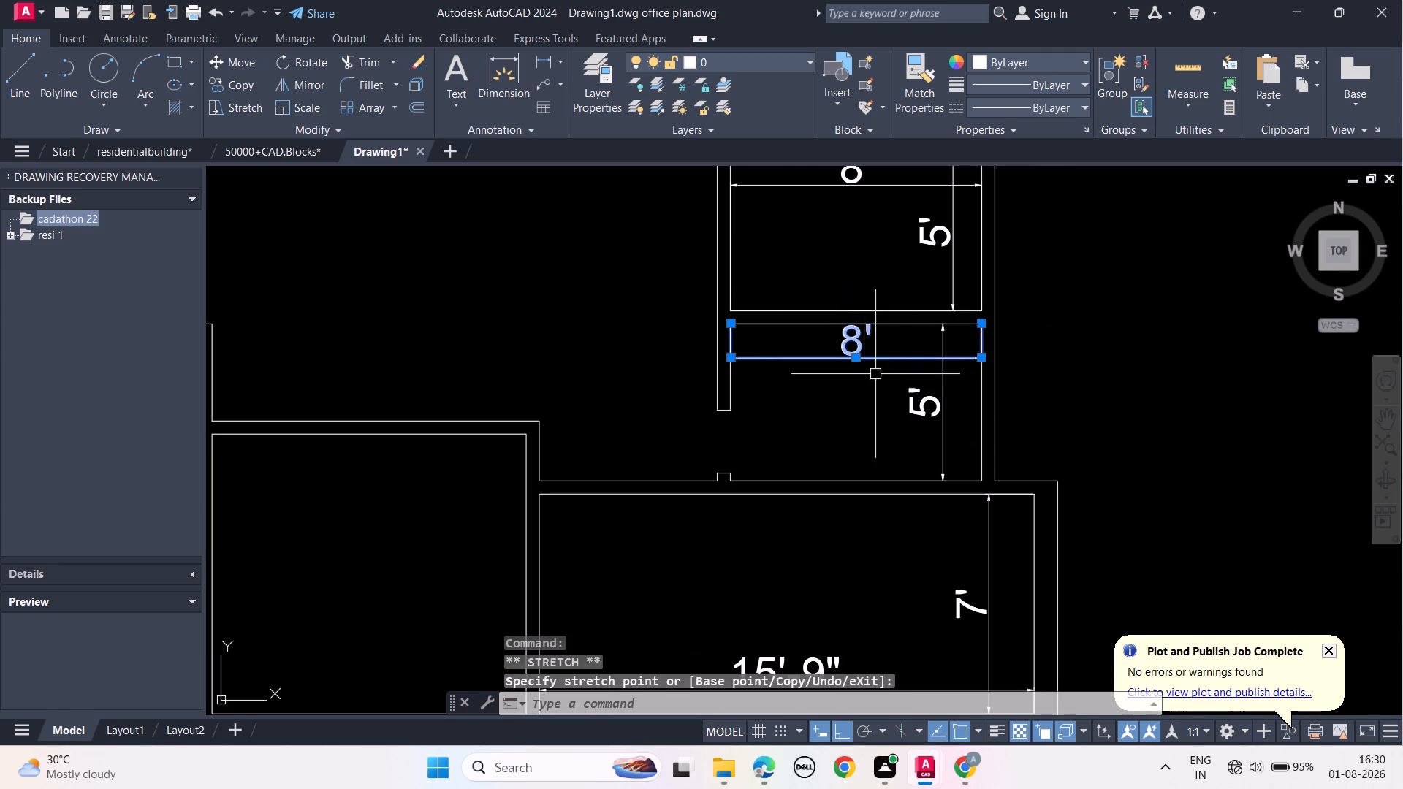
{"action": "key", "text": "Escape"}
{"action": "key", "text": "Escape"}
{"action": "key", "text": "Escape"}
Draw a horizontal line from the second-lowest room's lower-left inside corner out past the left wall's outer face.
{"action": "middle_click_drag", "start_coordinate": [1070, 379], "coordinate": [1078, 522]}
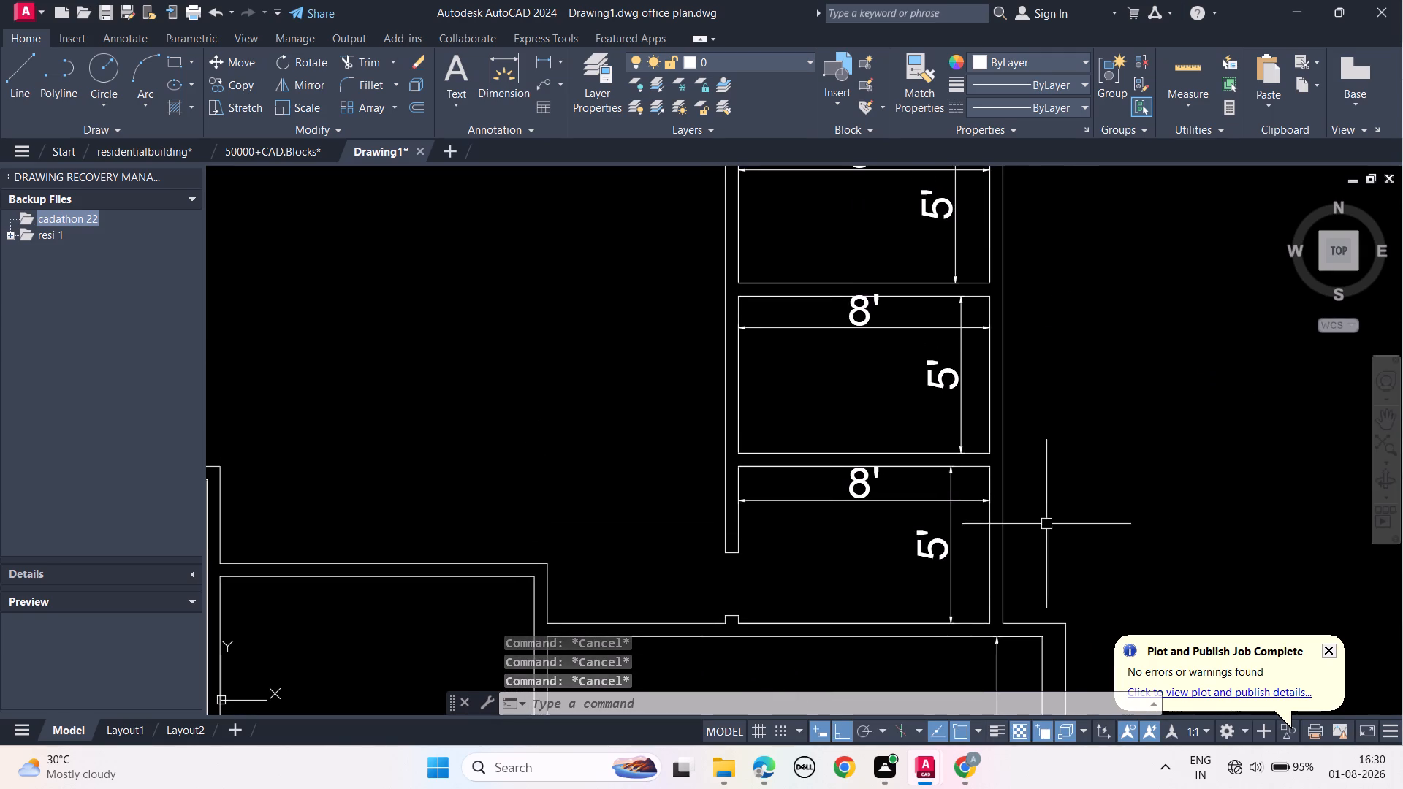
{"action": "scroll", "coordinate": [733, 446], "scroll_direction": "up", "scroll_amount": 2}
{"action": "key", "text": "l"}
{"action": "scroll", "coordinate": [733, 446], "scroll_direction": "up", "scroll_amount": 1}
{"action": "key", "text": "space"}
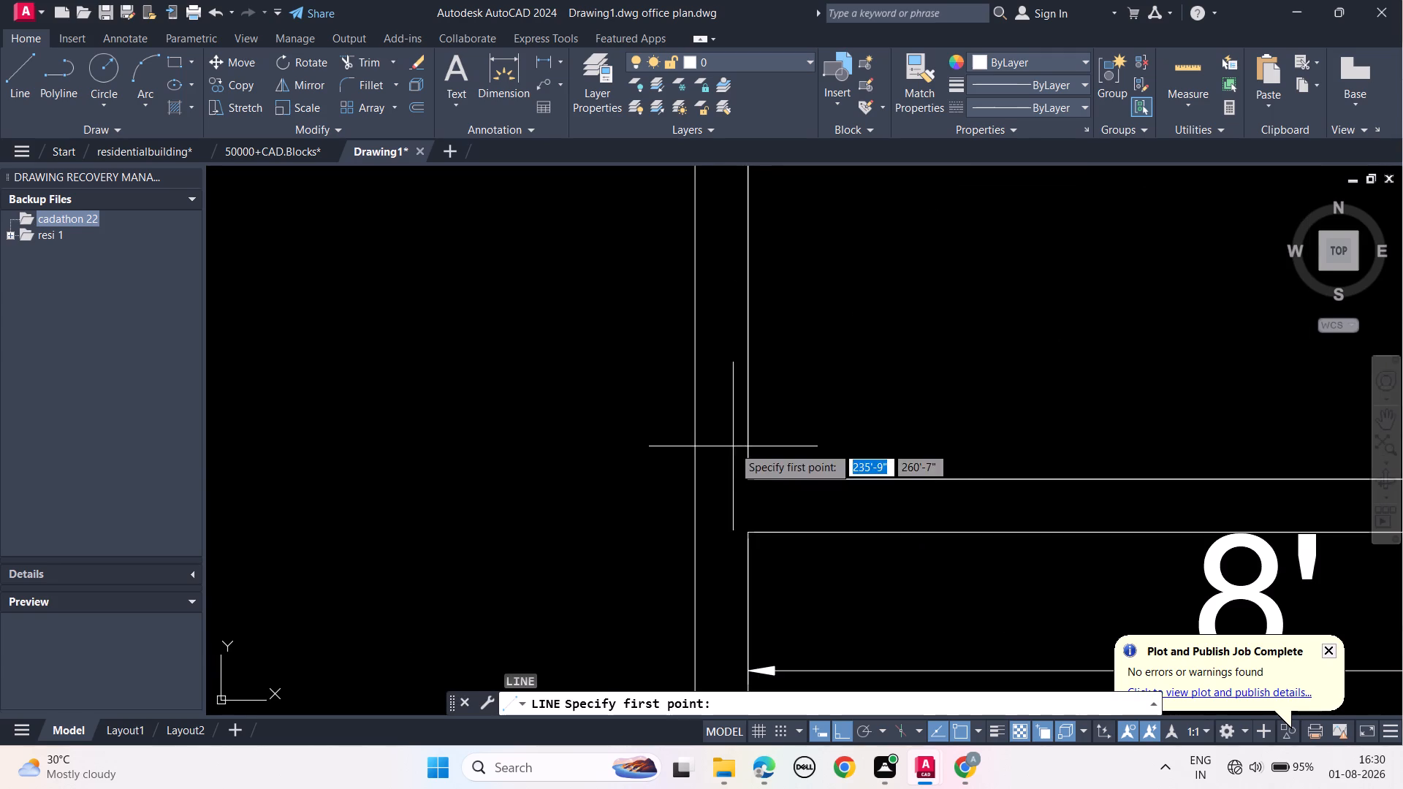
{"action": "left_click", "coordinate": [749, 480]}
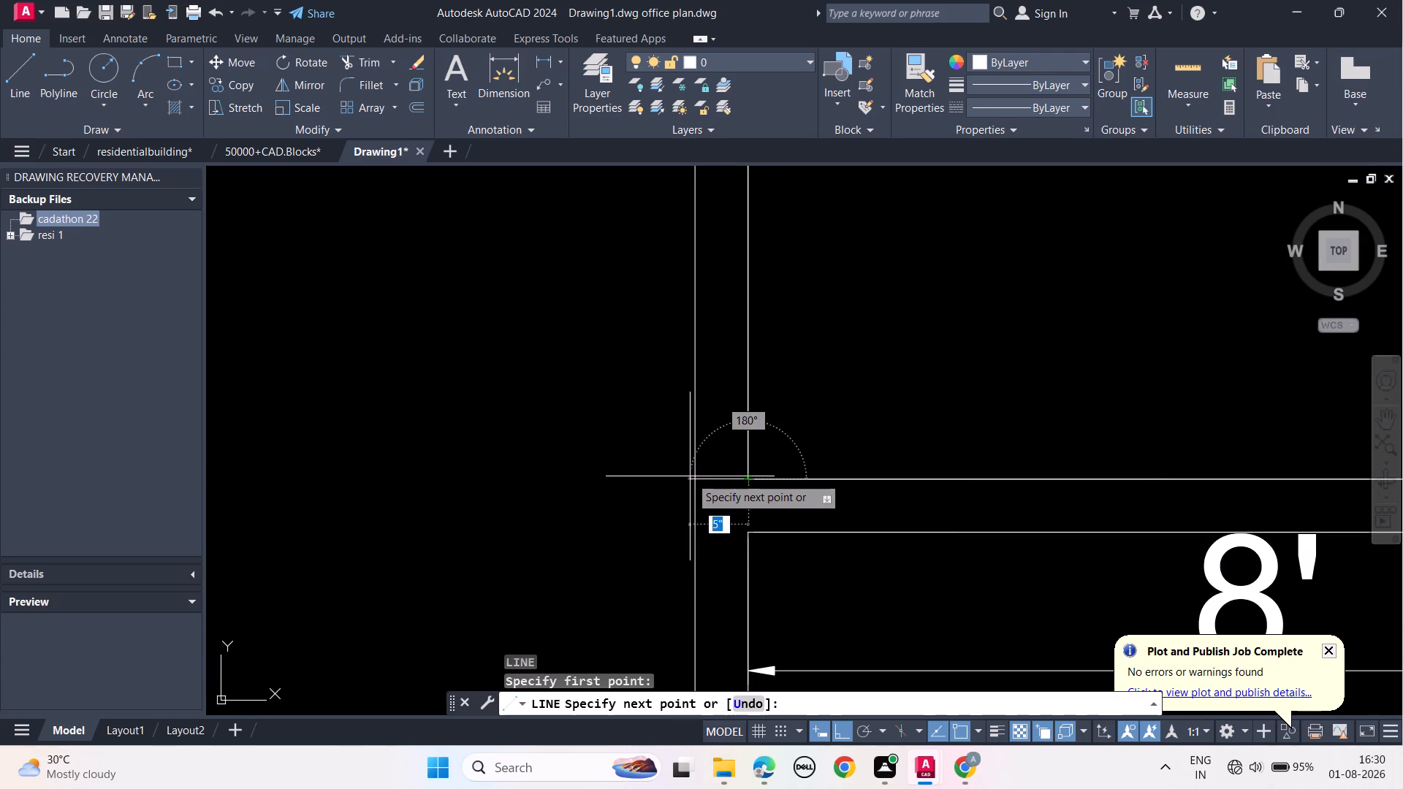
{"action": "left_click", "coordinate": [626, 468]}
{"action": "key", "text": "Escape"}
{"action": "key", "text": "Escape"}
{"action": "key", "text": "Escape"}
{"action": "key", "text": "Escape"}
{"action": "key", "text": "Escape"}
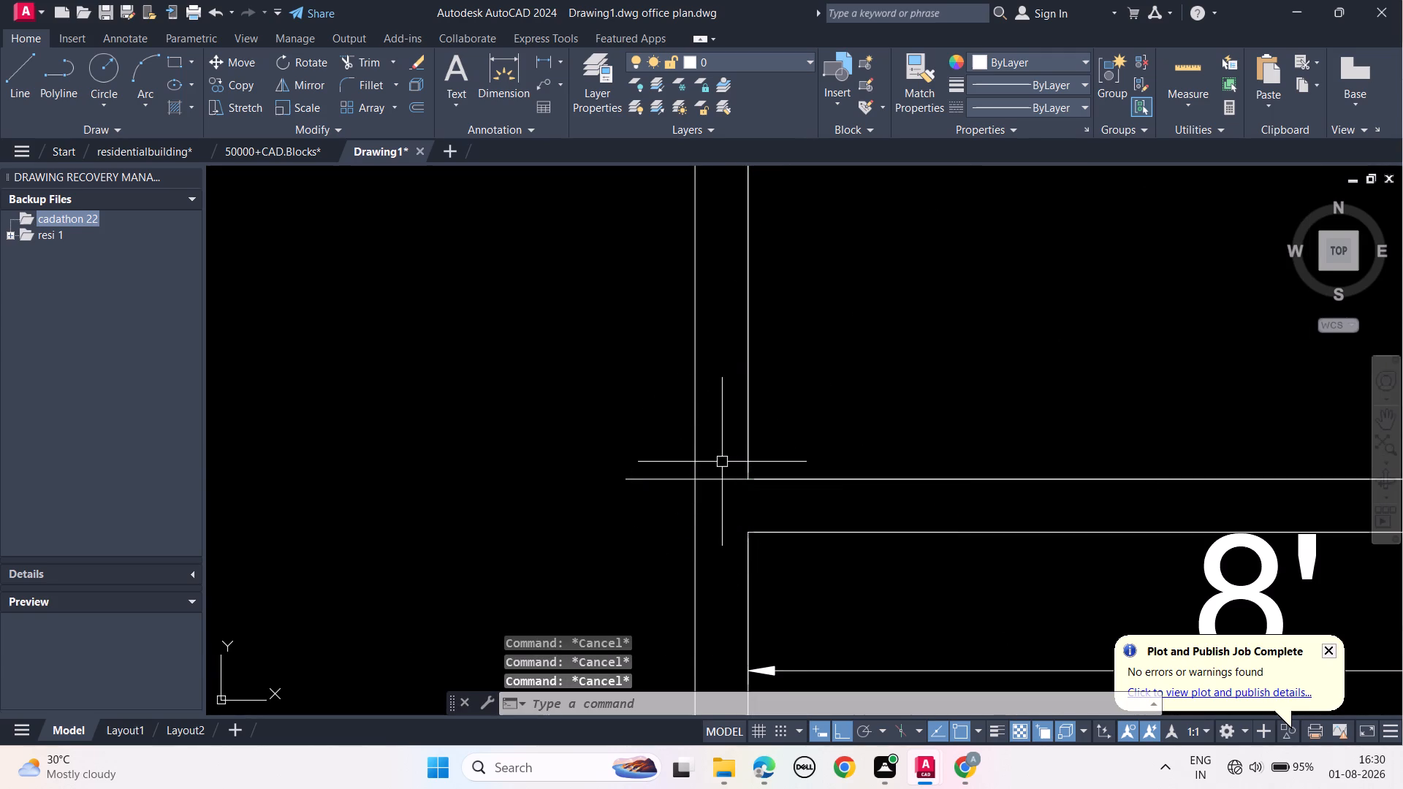
Trim the part of the new line that projects beyond the left wall's outer face.
{"action": "type", "text": "TR"}
{"action": "key", "text": "space"}
{"action": "left_click", "coordinate": [655, 482]}
{"action": "key", "text": "Escape"}
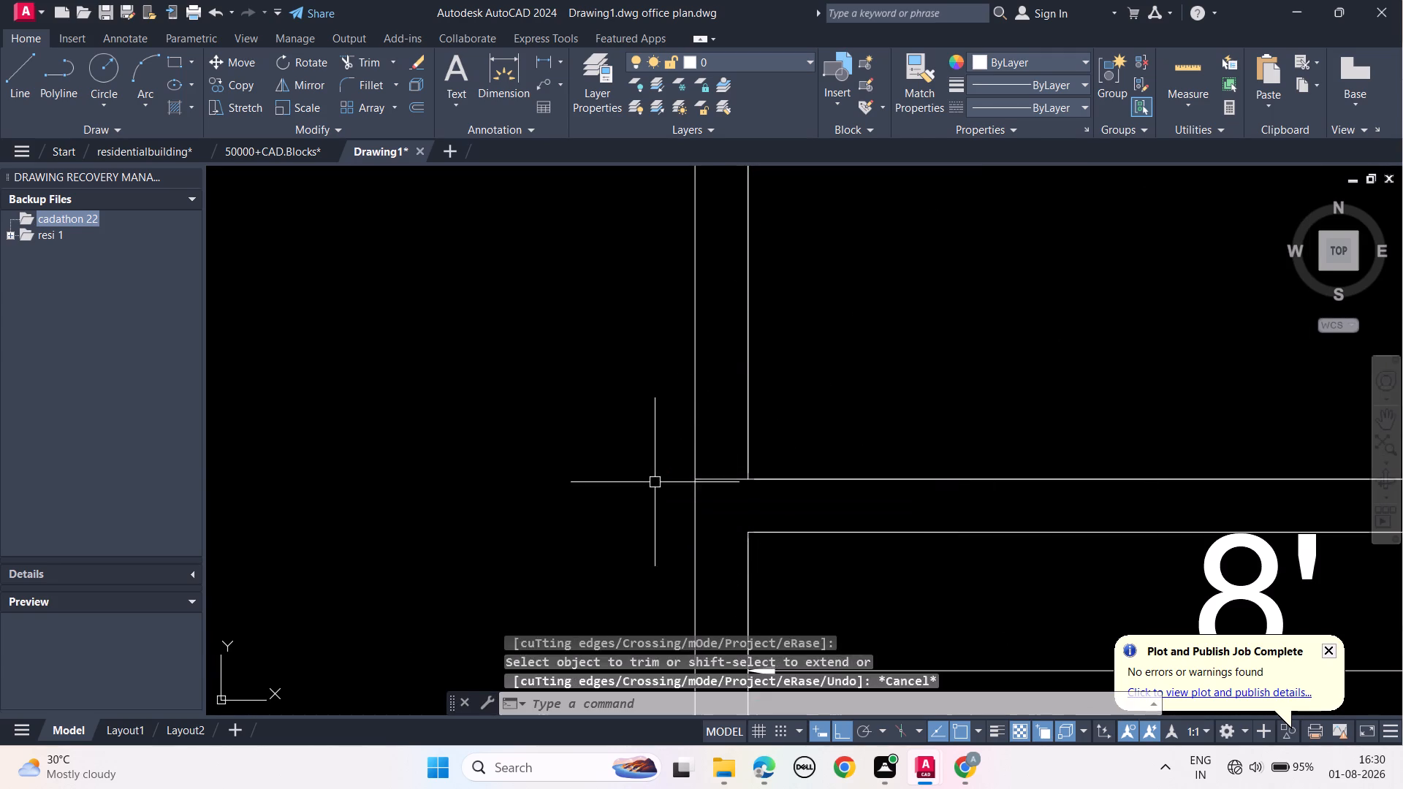
{"action": "key", "text": "Escape"}
{"action": "key", "text": "Escape"}
Offset the short line across the left wall 3" upward to form the second-lowest room's lower door jamb.
{"action": "left_click", "coordinate": [726, 479]}
{"action": "type", "text": "OFF"}
{"action": "left_click", "coordinate": [770, 517]}
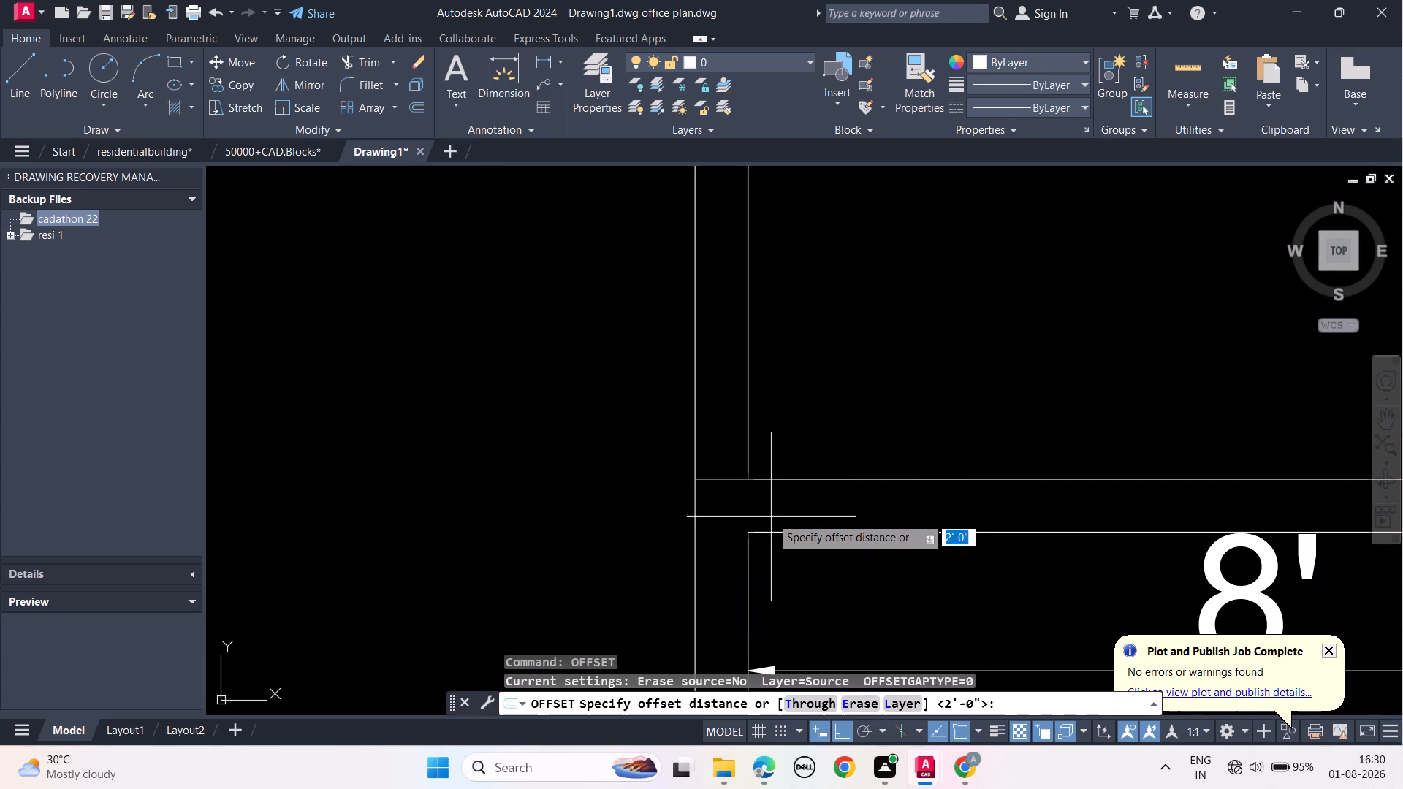
{"action": "type", "text": "3\""}
{"action": "key", "text": "Return"}
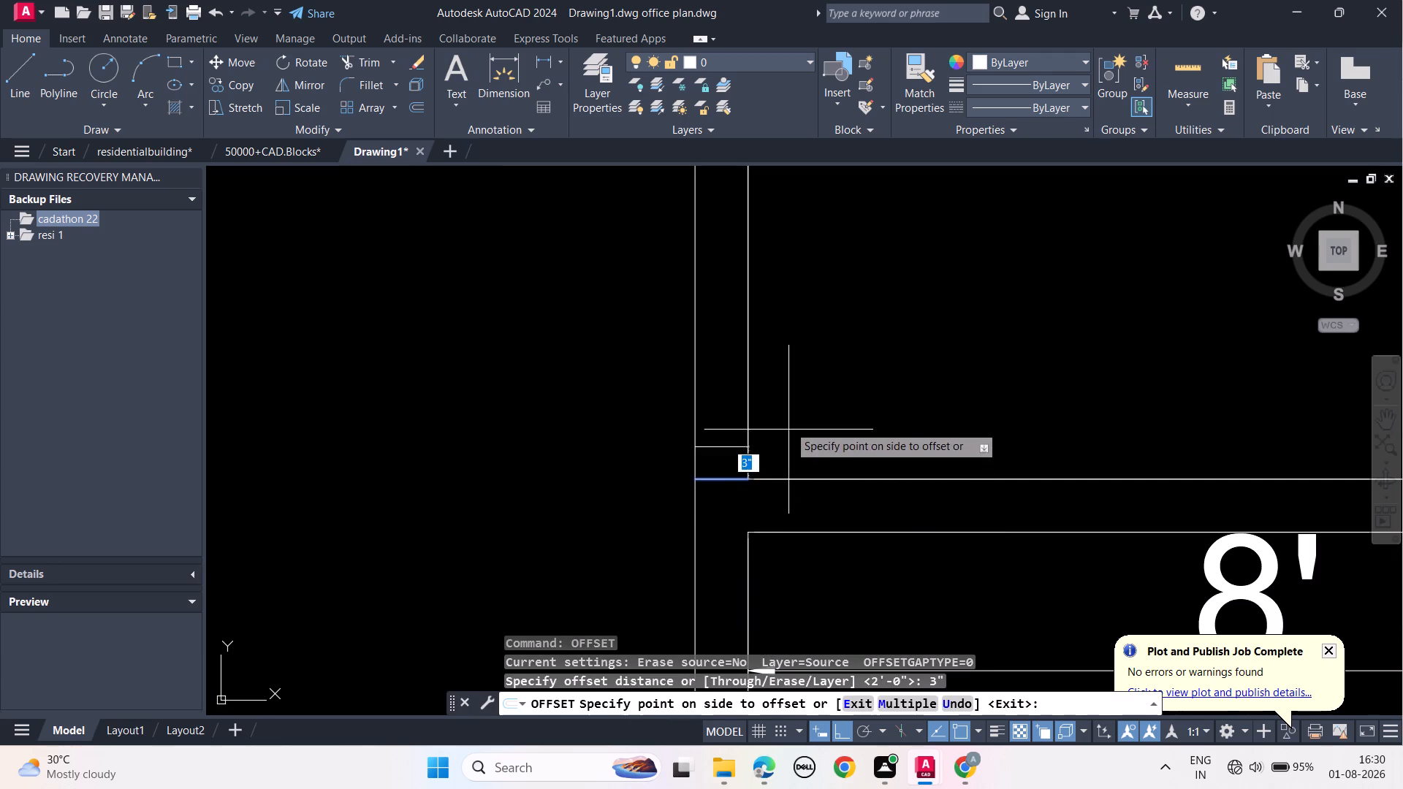
{"action": "left_click", "coordinate": [788, 422]}
{"action": "key", "text": "Escape"}
{"action": "key", "text": "Escape"}
Offset the lower jamb line 2' upward to form the doorway's upper jamb.
{"action": "left_click", "coordinate": [720, 450]}
{"action": "type", "text": "OF"}
{"action": "left_click", "coordinate": [778, 492]}
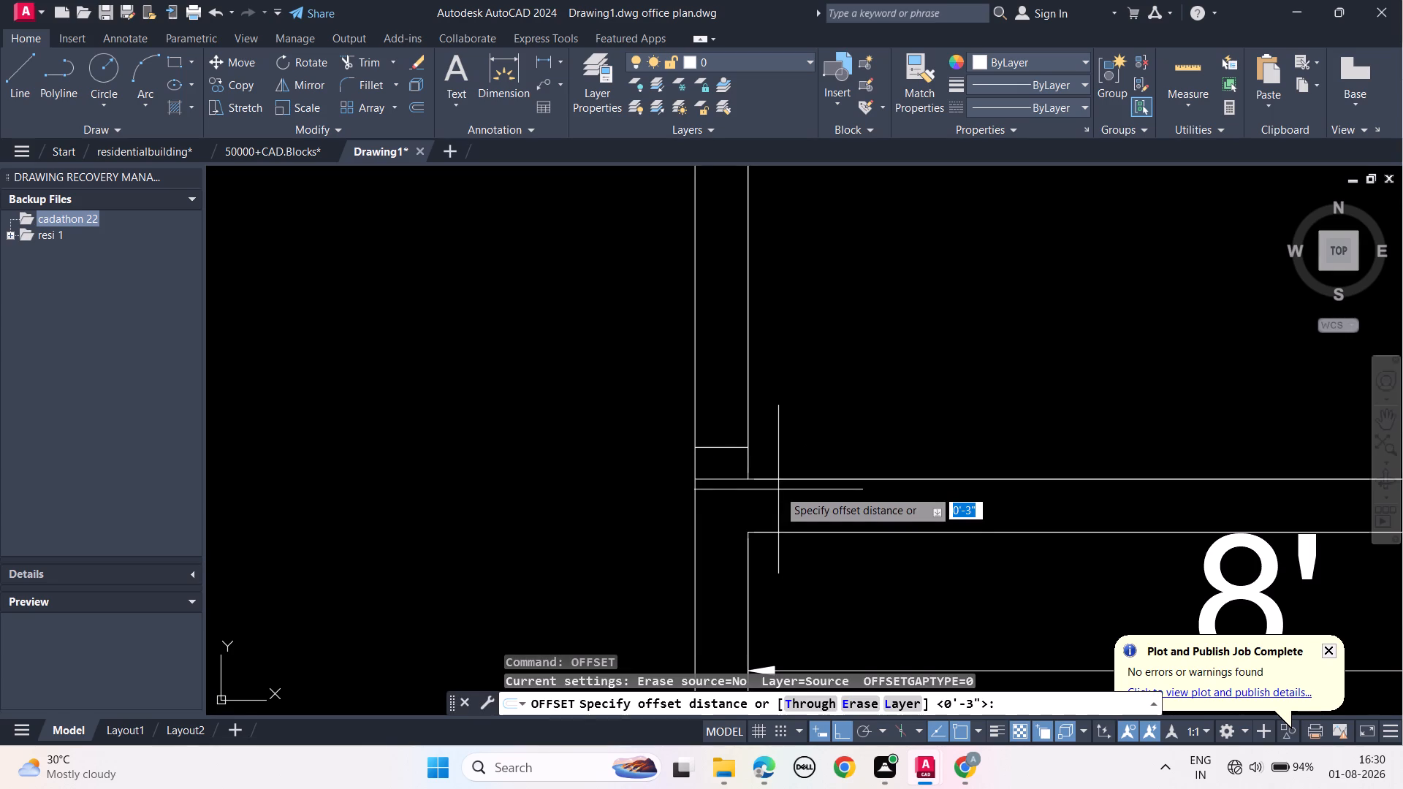
{"action": "type", "text": "2'"}
{"action": "key", "text": "Return"}
{"action": "scroll", "coordinate": [794, 370], "scroll_direction": "down", "scroll_amount": 2}
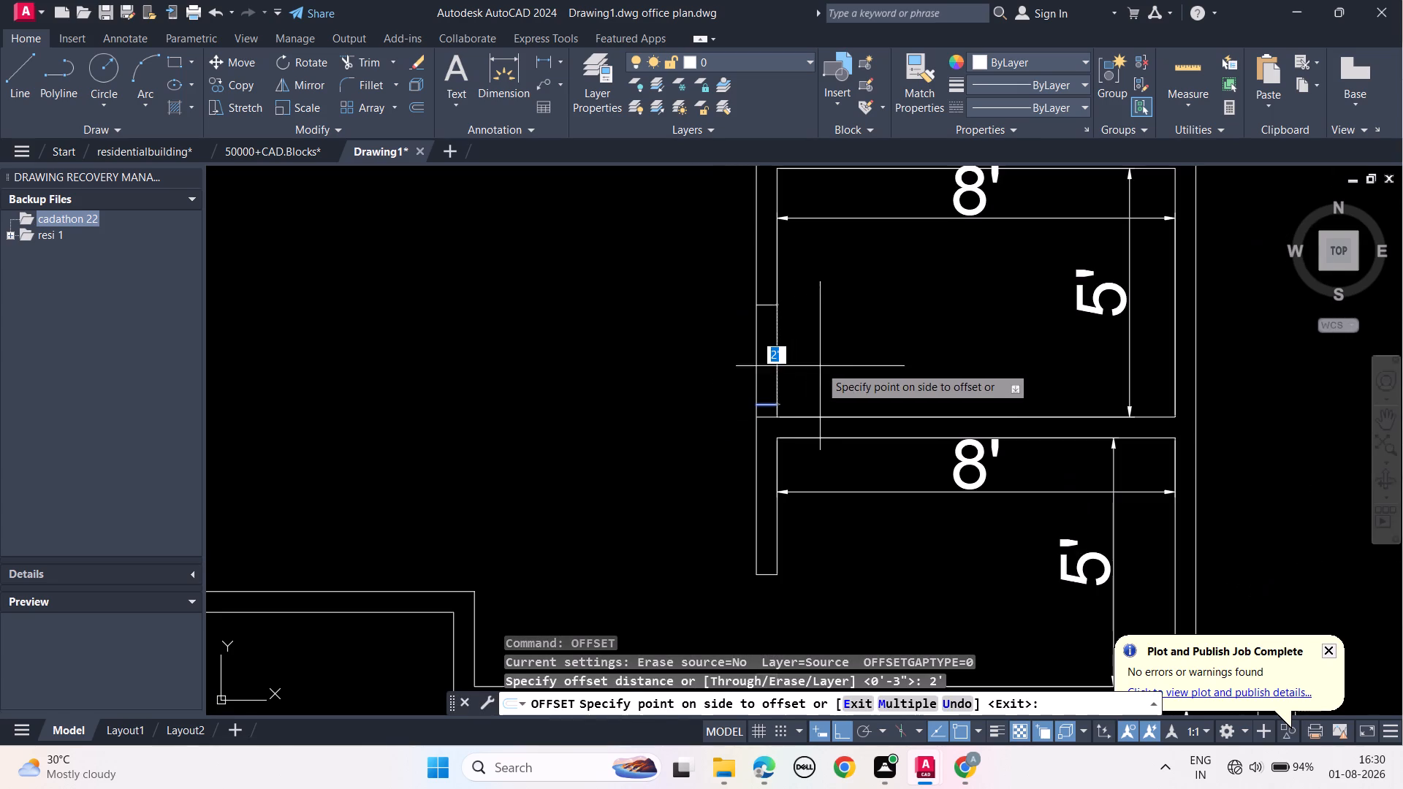
{"action": "left_click", "coordinate": [820, 350]}
{"action": "key", "text": "Escape"}
{"action": "key", "text": "Escape"}
{"action": "key", "text": "Escape"}
{"action": "key", "text": "Escape"}
Delete the short construction line across the left wall at the room's lower inside corner.
{"action": "scroll", "coordinate": [759, 435], "scroll_direction": "up", "scroll_amount": 2}
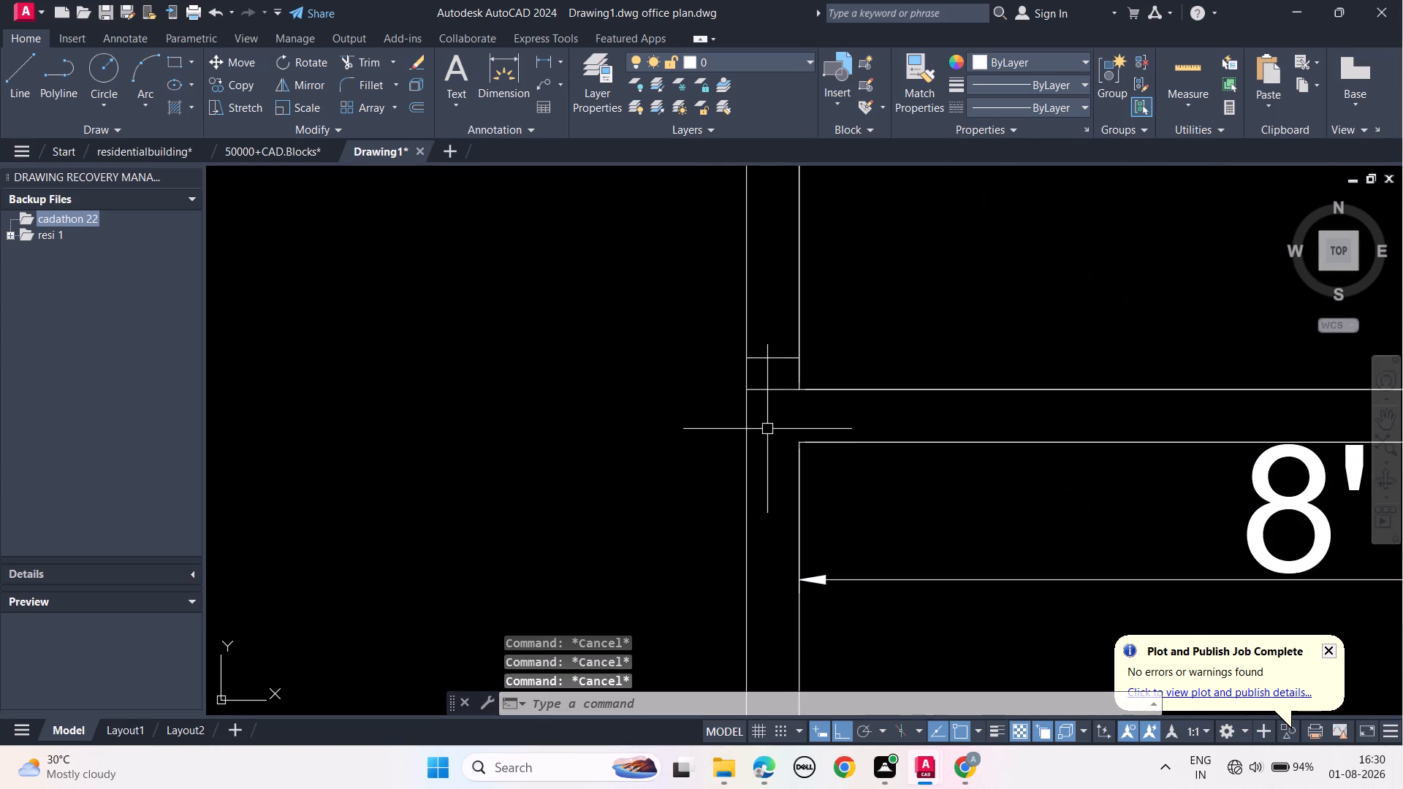
{"action": "left_click", "coordinate": [772, 389]}
{"action": "key", "text": "Delete"}
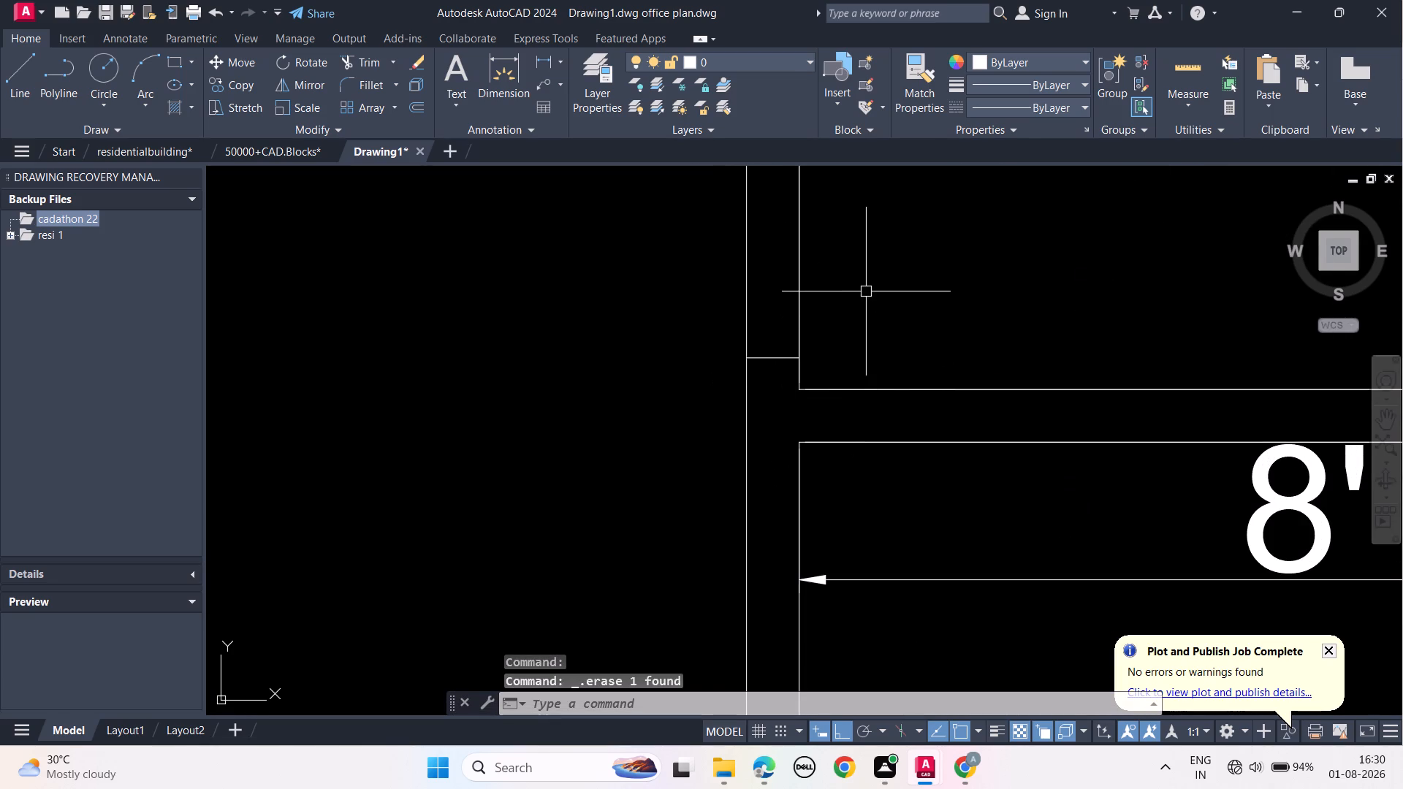
Trim both left wall faces between the two jamb lines to open the second-lowest room's doorway.
{"action": "middle_click_drag", "start_coordinate": [866, 291], "coordinate": [840, 566]}
{"action": "scroll", "coordinate": [848, 553], "scroll_direction": "down", "scroll_amount": 1}
{"action": "type", "text": "TR"}
{"action": "key", "text": "space"}
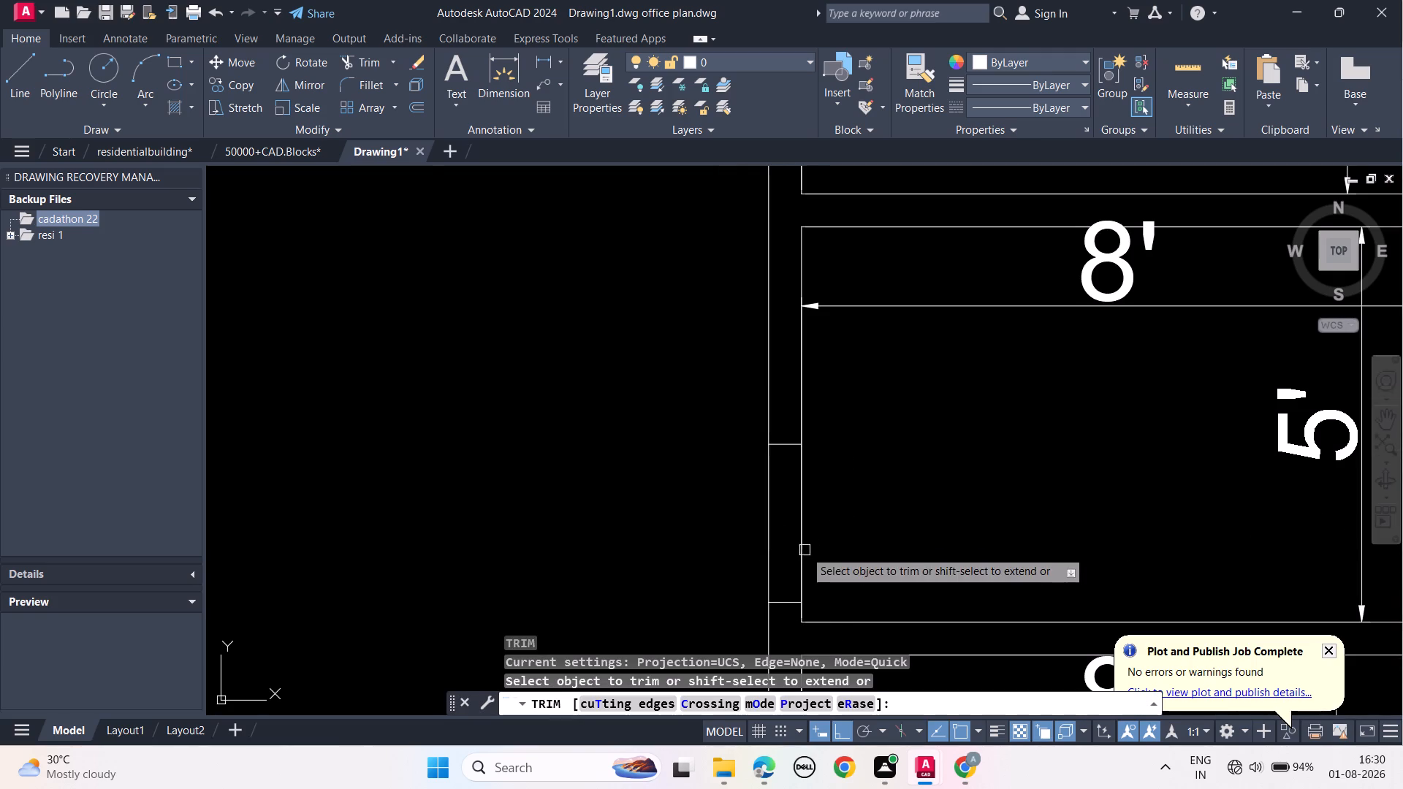
{"action": "left_click", "coordinate": [769, 519]}
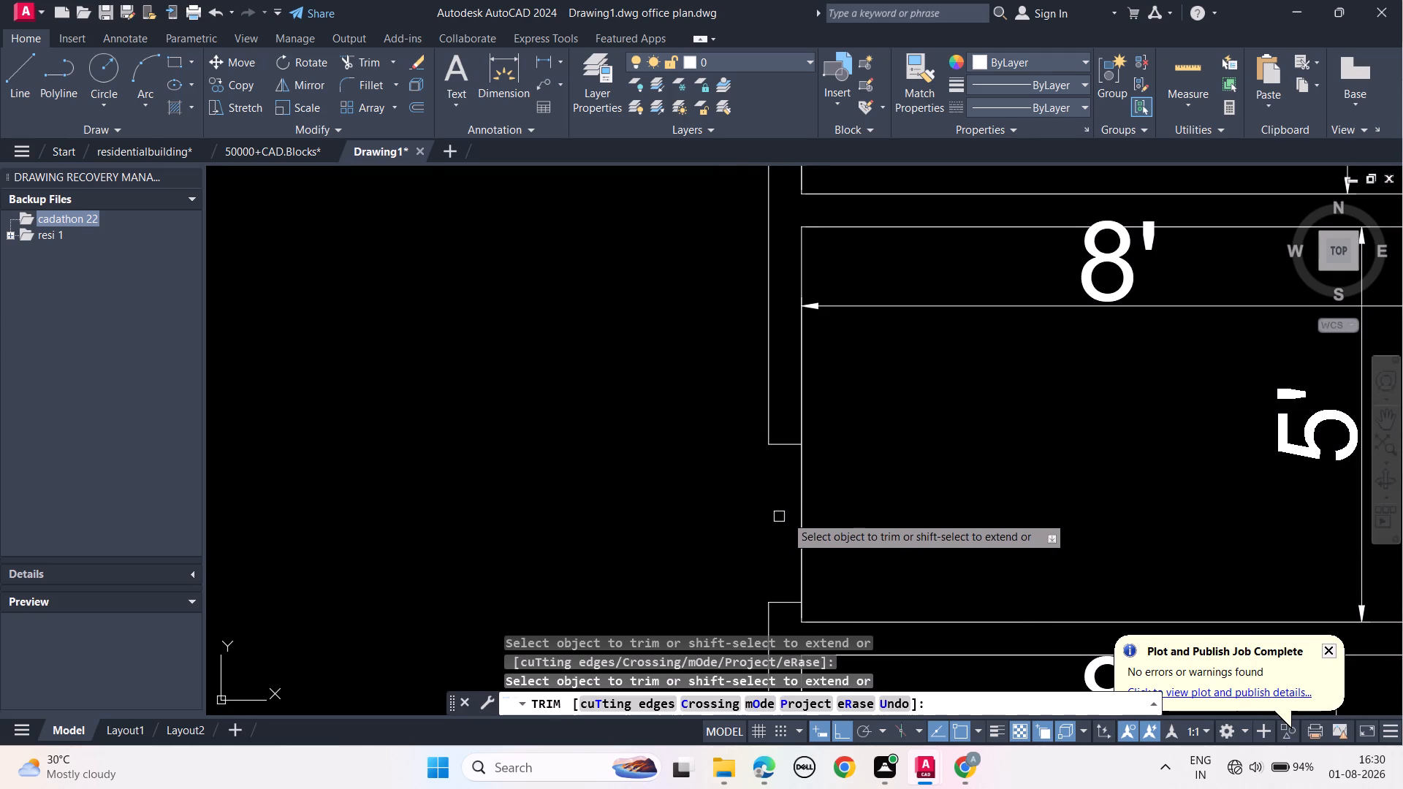
{"action": "left_click", "coordinate": [804, 503]}
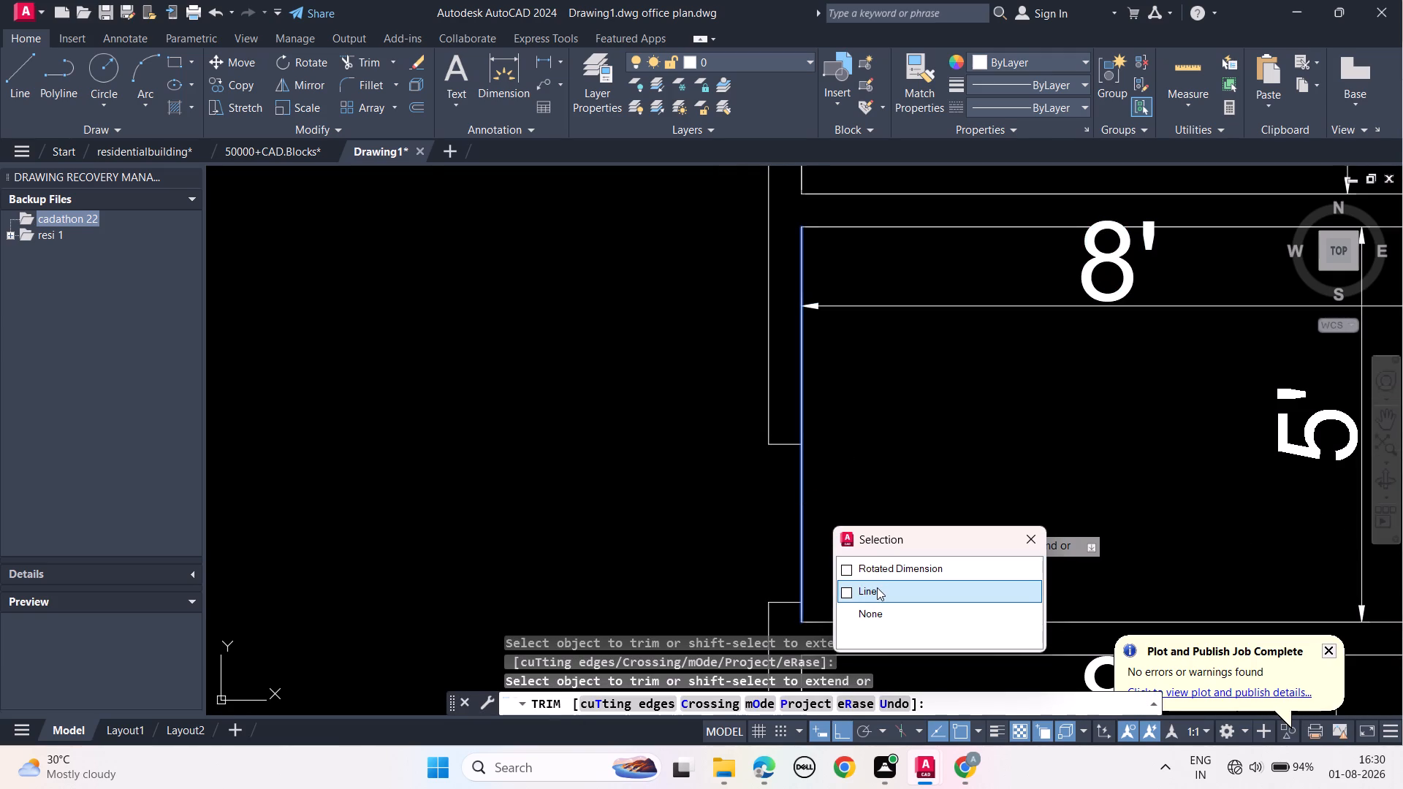
{"action": "left_click", "coordinate": [877, 587]}
Use Trim to remove the second-lowest room's 8' width dimension whose extension line crosses the doorway.
{"action": "left_click", "coordinate": [802, 508]}
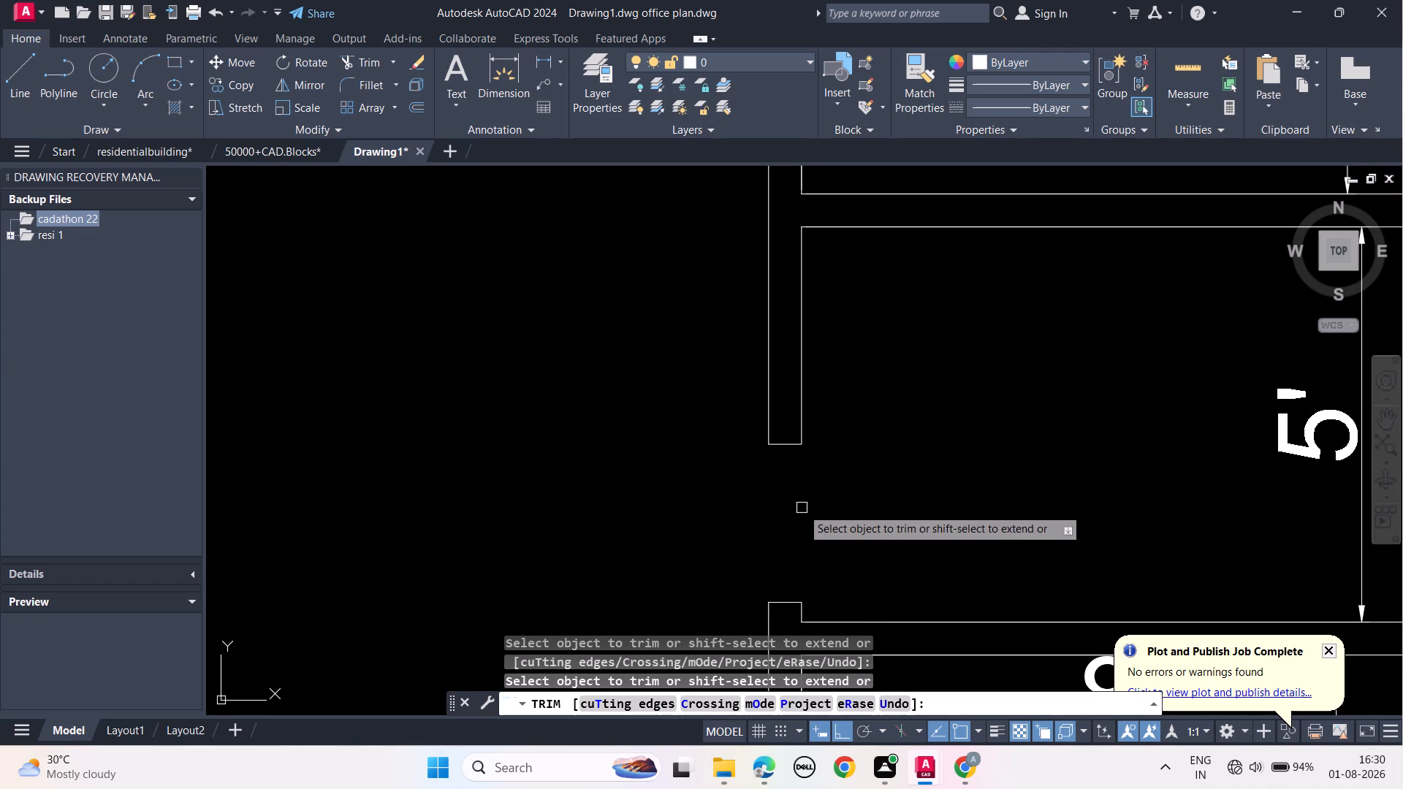
{"action": "key", "text": "Escape"}
{"action": "key", "text": "Escape"}
{"action": "key", "text": "Escape"}
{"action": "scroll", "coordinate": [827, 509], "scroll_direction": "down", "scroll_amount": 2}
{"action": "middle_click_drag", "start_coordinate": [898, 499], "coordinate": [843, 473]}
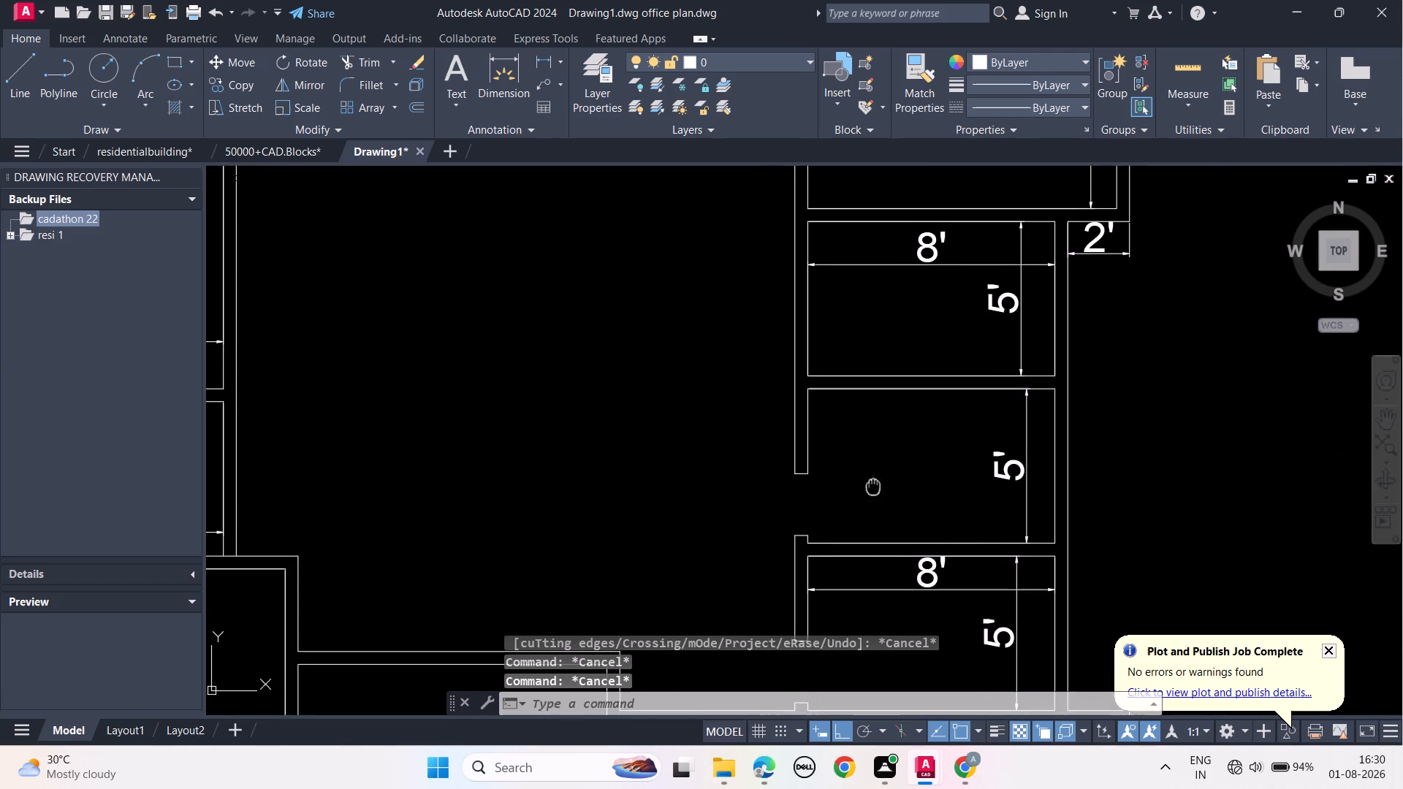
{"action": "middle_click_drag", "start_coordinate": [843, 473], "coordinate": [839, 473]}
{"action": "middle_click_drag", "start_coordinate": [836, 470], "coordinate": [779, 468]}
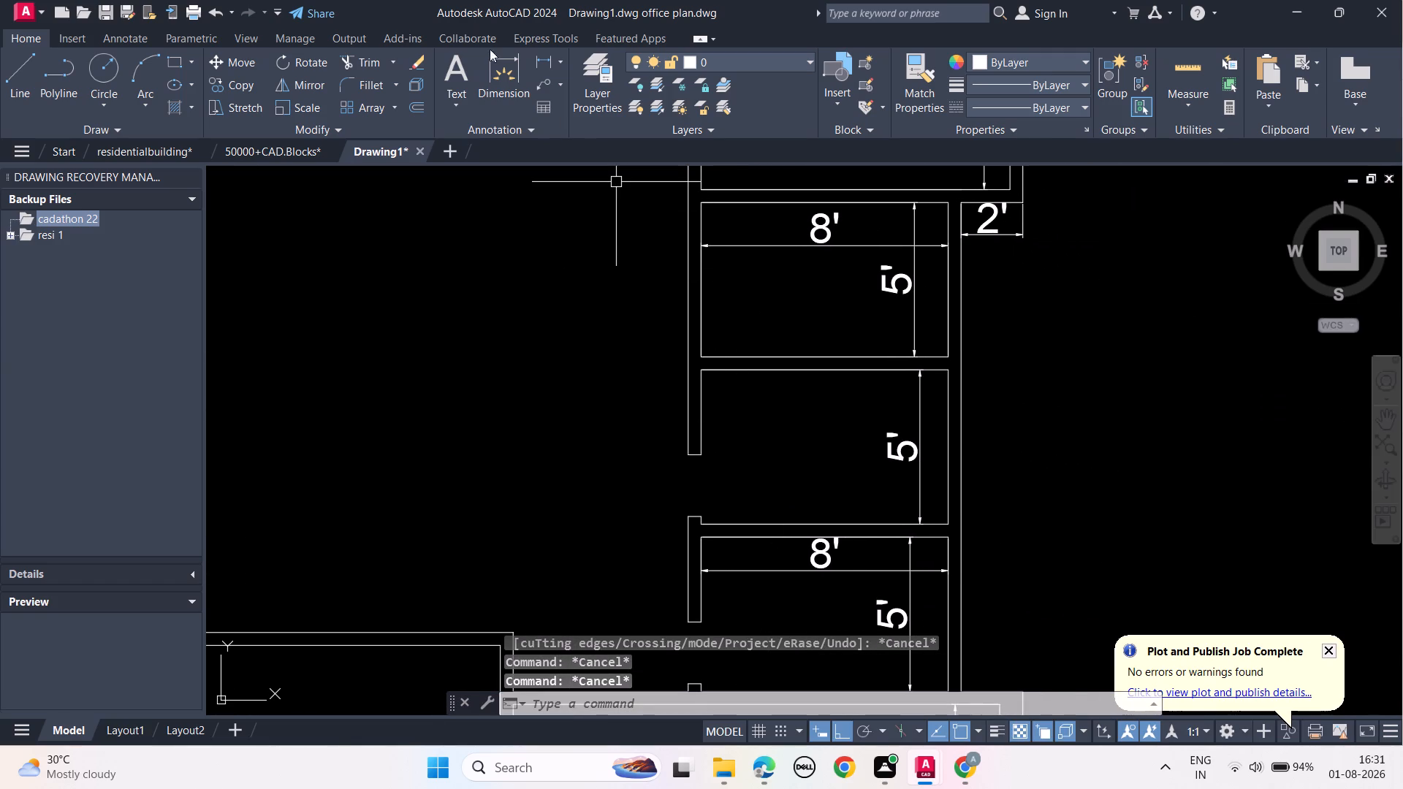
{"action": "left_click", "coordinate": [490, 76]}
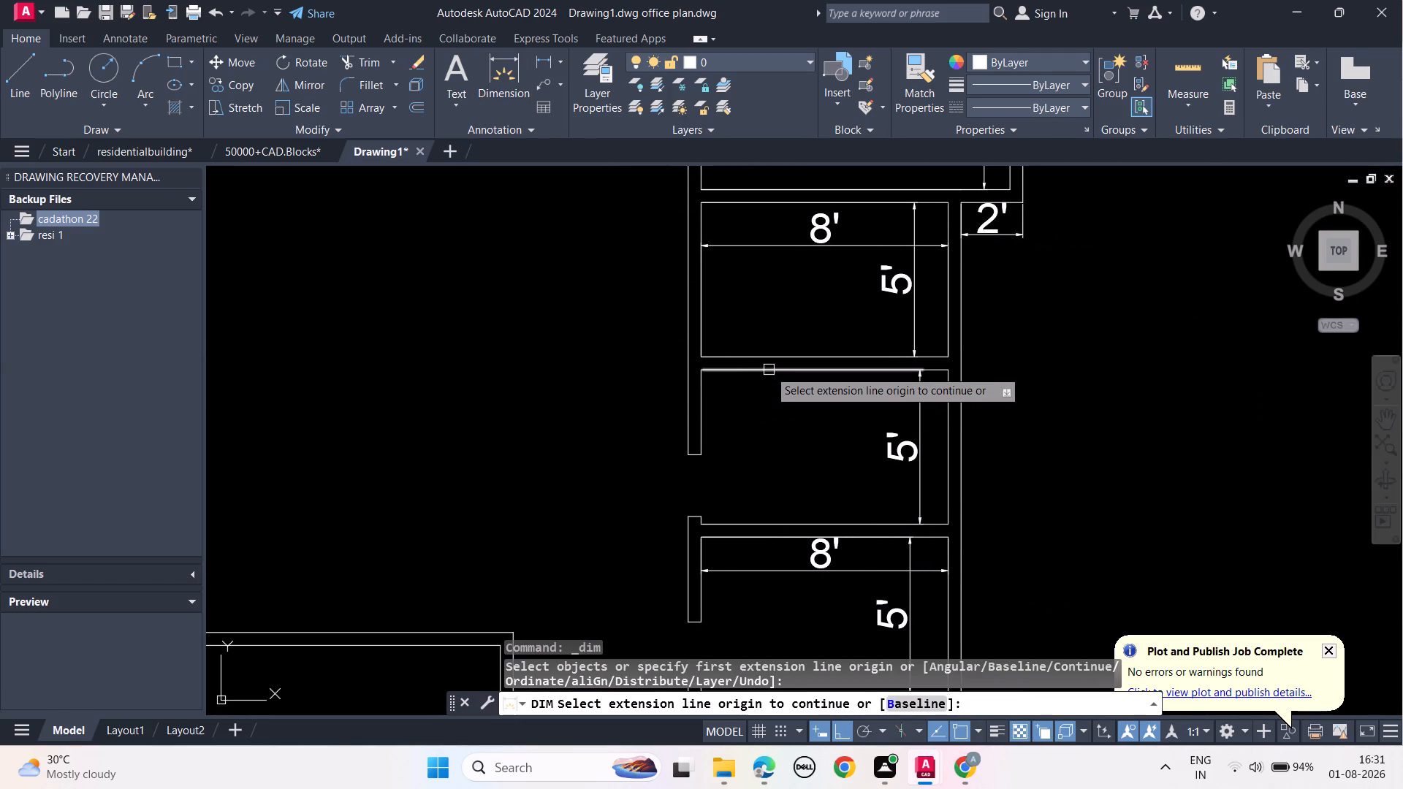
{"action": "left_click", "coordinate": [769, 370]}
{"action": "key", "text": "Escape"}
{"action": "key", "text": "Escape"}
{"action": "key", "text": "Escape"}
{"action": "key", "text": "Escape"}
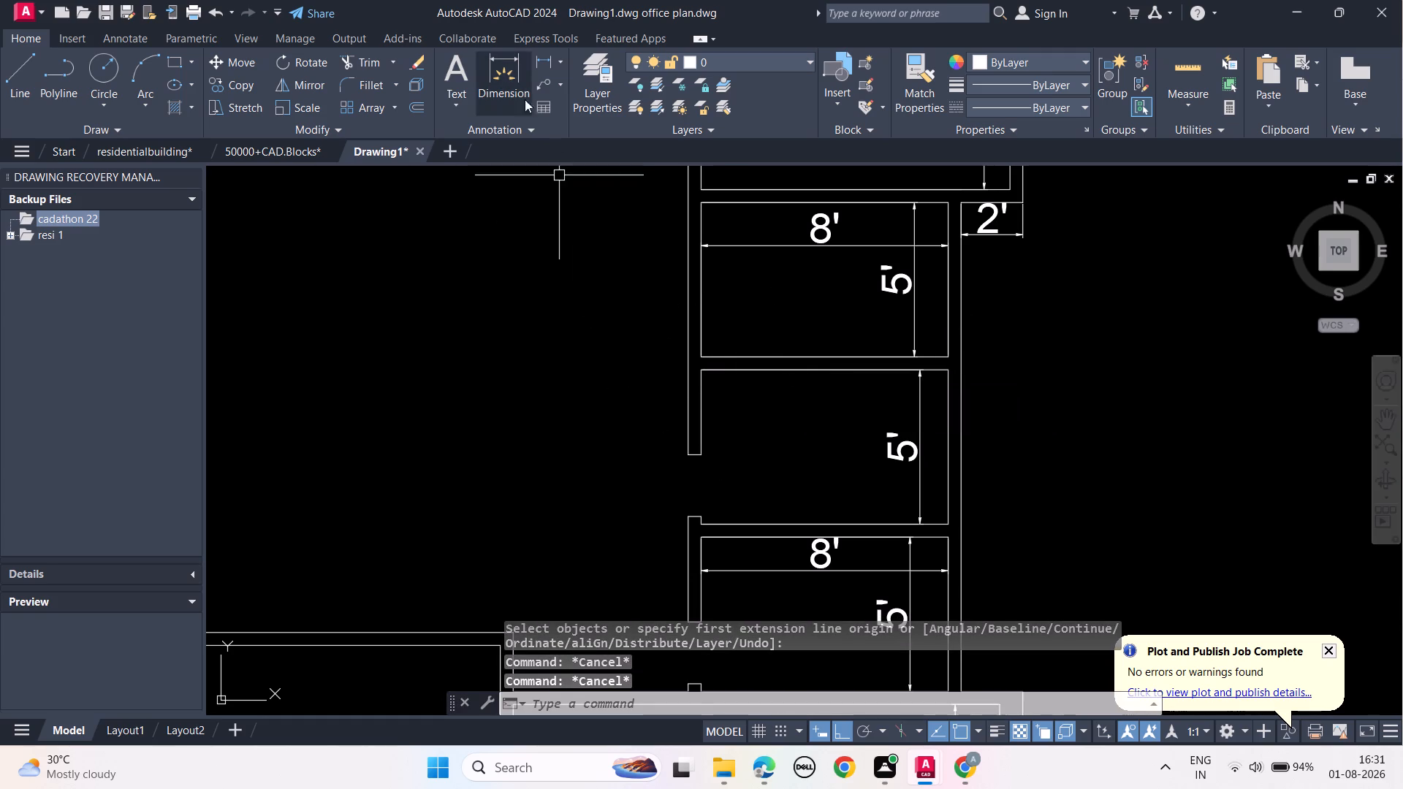
Dimension the second-lowest room's inside width, placing the dimension line just below its top wall.
{"action": "left_click", "coordinate": [512, 69]}
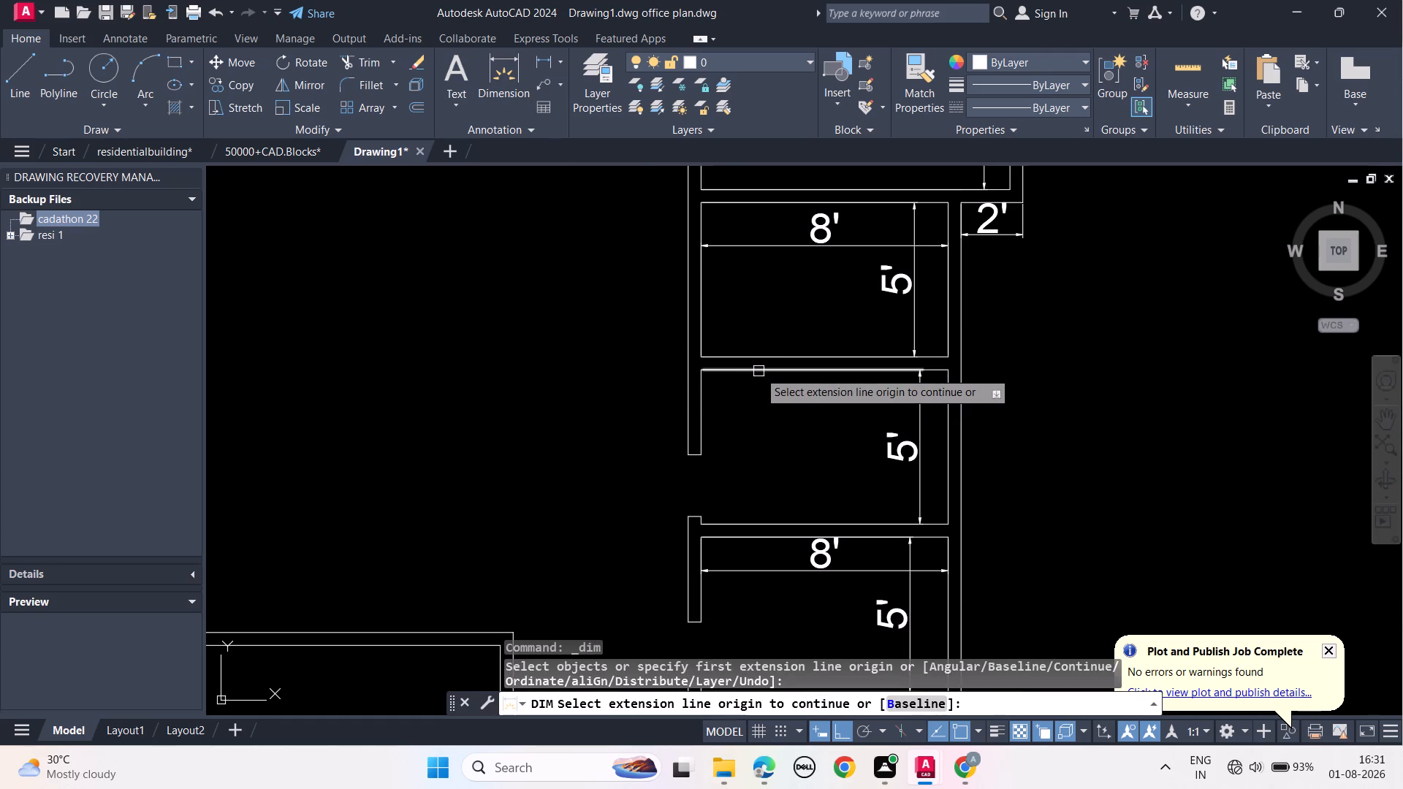
{"action": "left_click", "coordinate": [696, 373]}
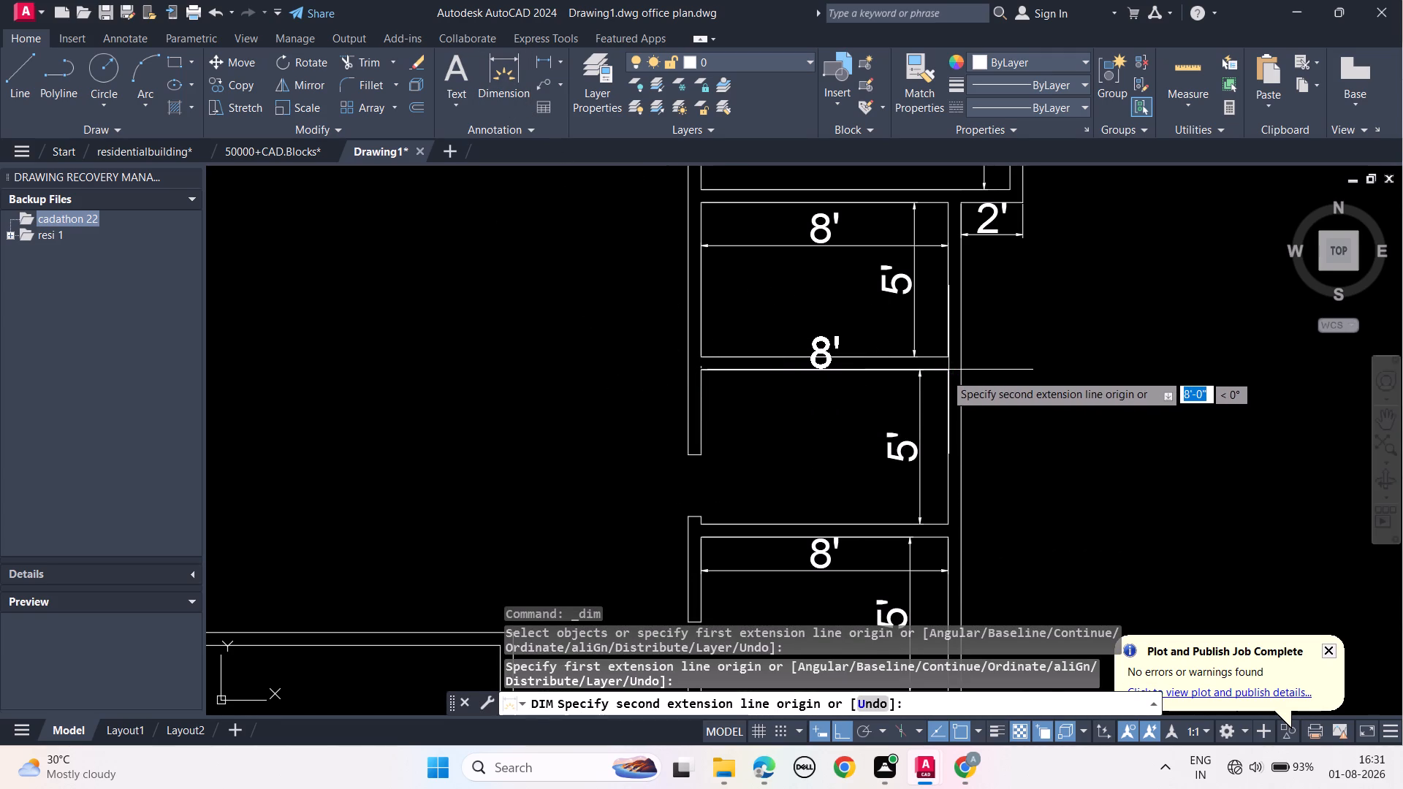
{"action": "left_click", "coordinate": [945, 373]}
{"action": "left_click", "coordinate": [943, 391]}
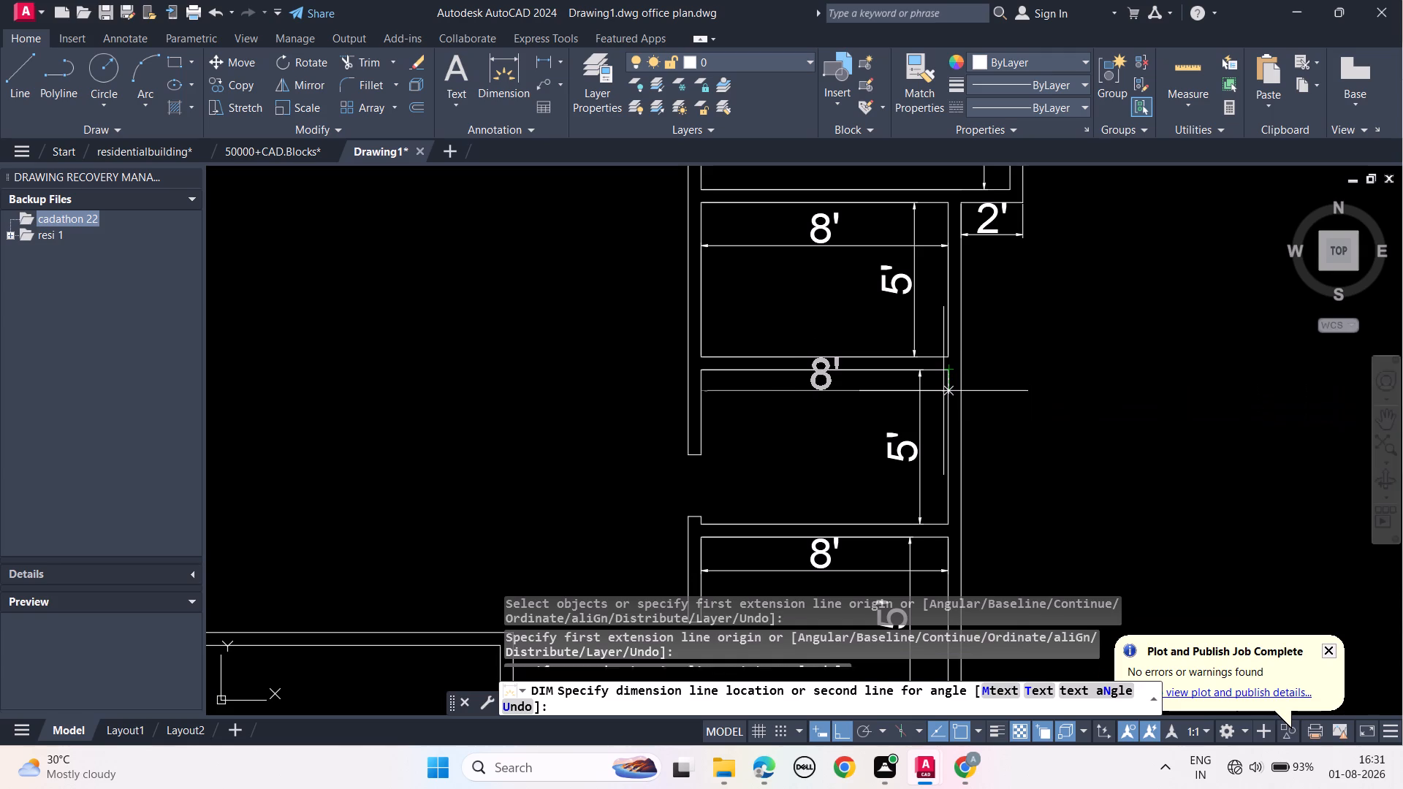
{"action": "key", "text": "Escape"}
{"action": "key", "text": "Escape"}
{"action": "key", "text": "Escape"}
{"action": "key", "text": "Escape"}
{"action": "key", "text": "Escape"}
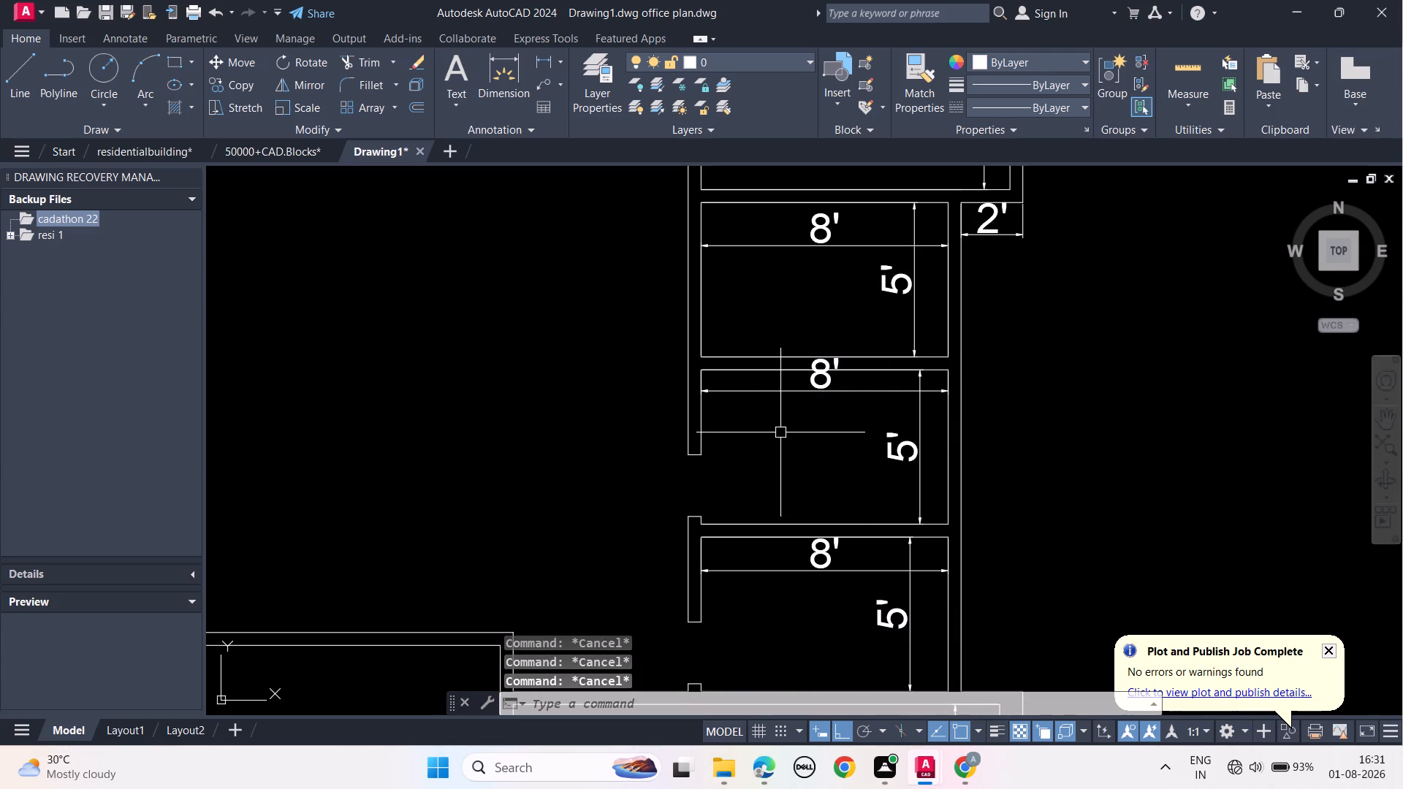
Draw a horizontal line from the third-lowest room's lower-left inside corner out past the left wall's outer face.
{"action": "middle_click_drag", "start_coordinate": [781, 432], "coordinate": [798, 572]}
{"action": "middle_click_drag", "start_coordinate": [764, 477], "coordinate": [773, 450]}
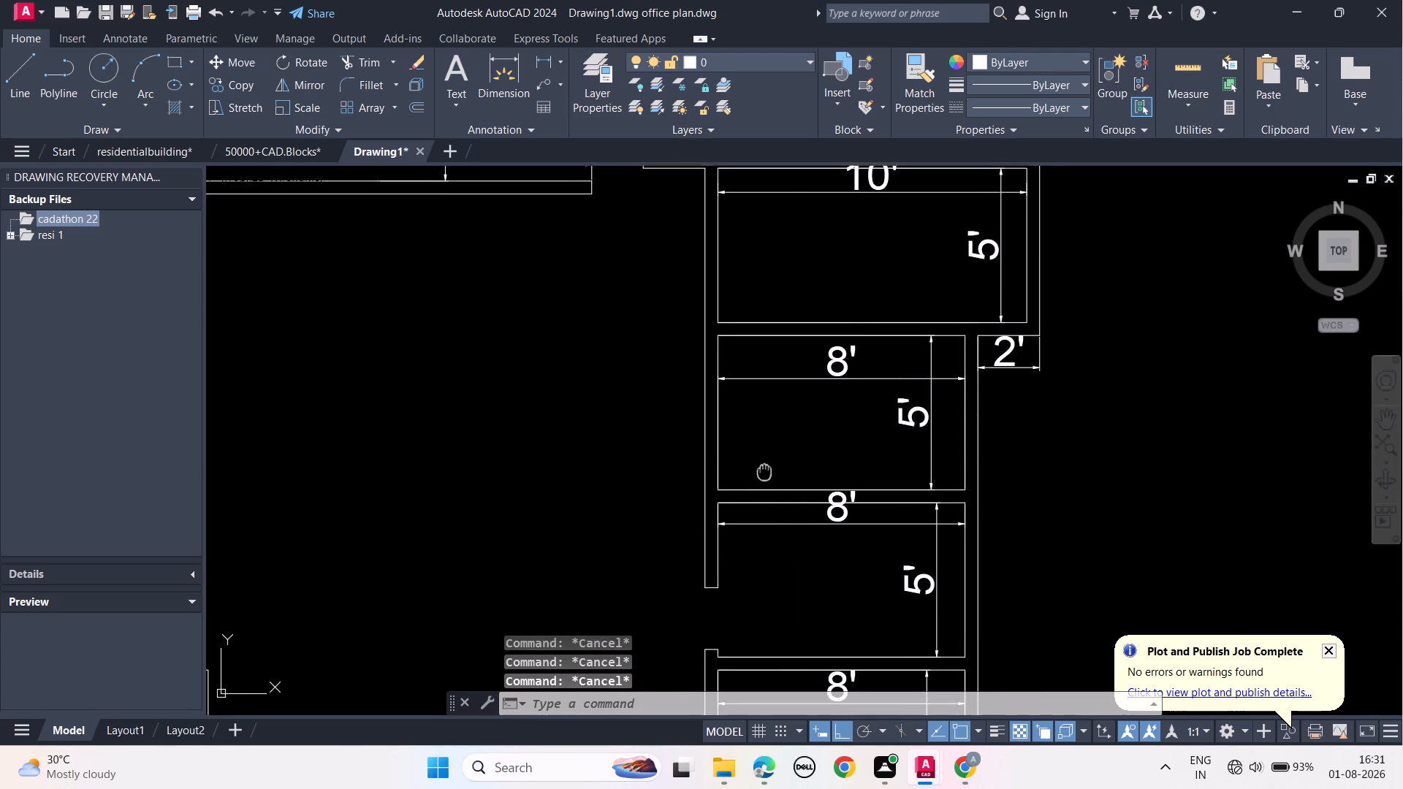
{"action": "middle_click_drag", "start_coordinate": [773, 450], "coordinate": [784, 405]}
{"action": "scroll", "coordinate": [784, 405], "scroll_direction": "up", "scroll_amount": 1}
{"action": "type", "text": "L"}
{"action": "key", "text": "space"}
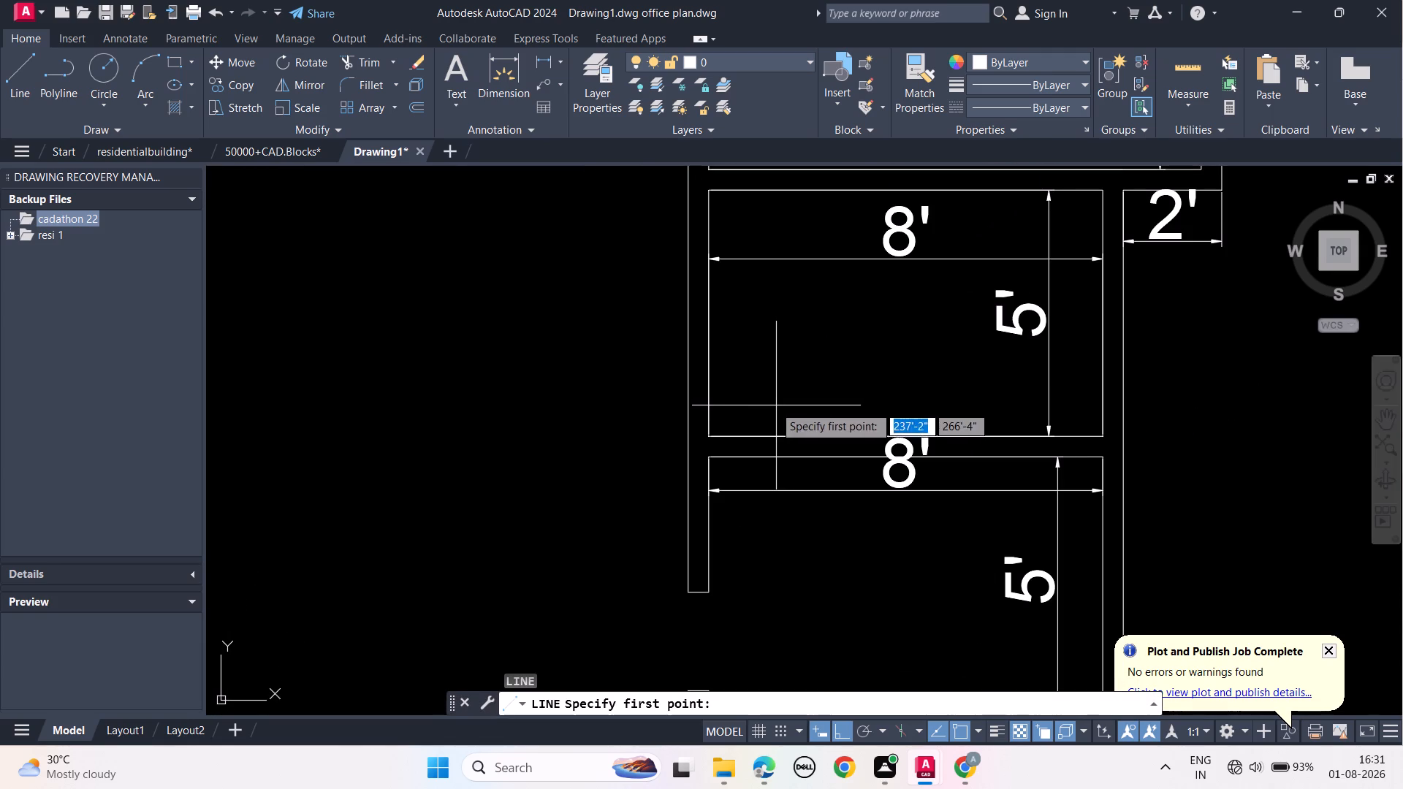
{"action": "left_click", "coordinate": [709, 432]}
{"action": "left_click", "coordinate": [648, 429]}
{"action": "key", "text": "Escape"}
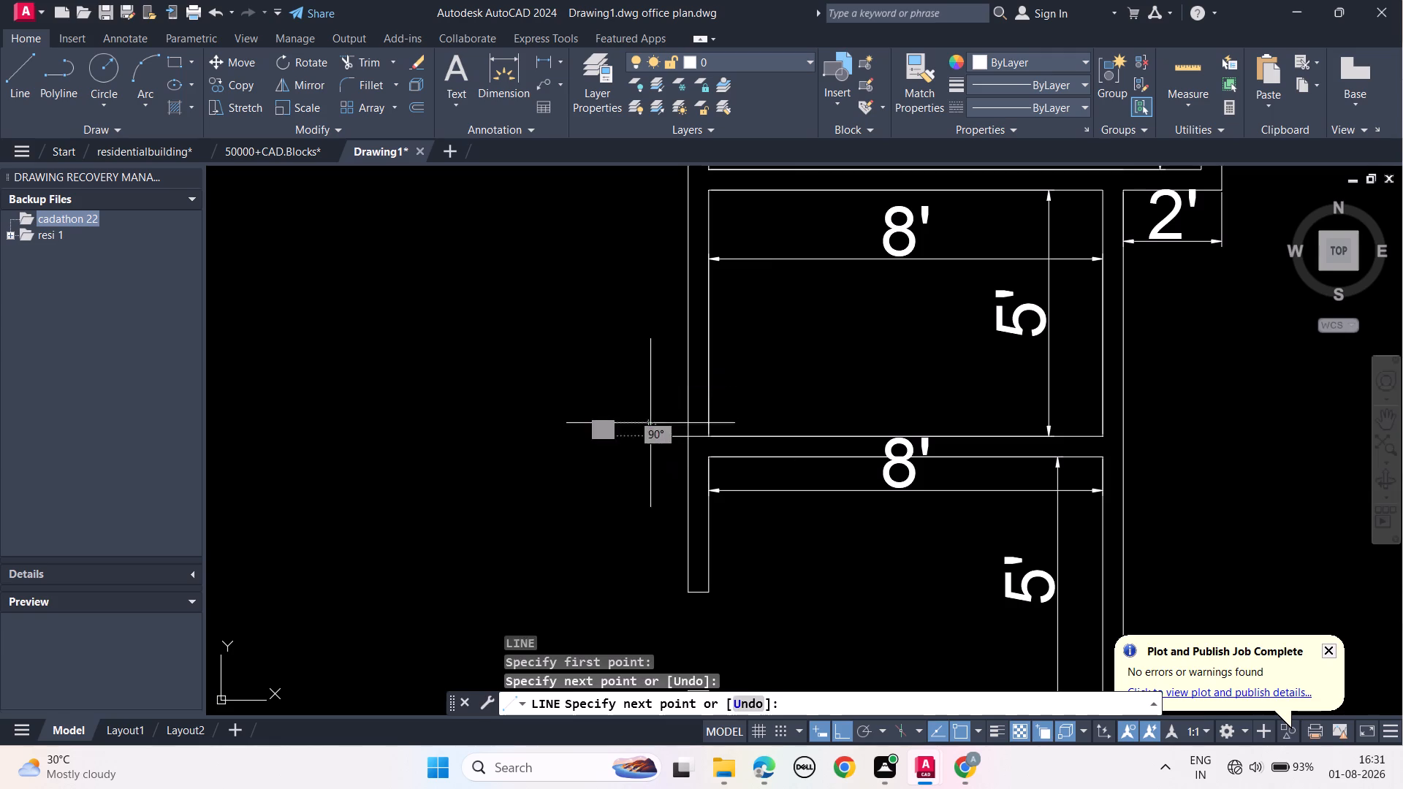
{"action": "key", "text": "Escape"}
{"action": "key", "text": "Escape"}
{"action": "key", "text": "Escape"}
{"action": "key", "text": "Escape"}
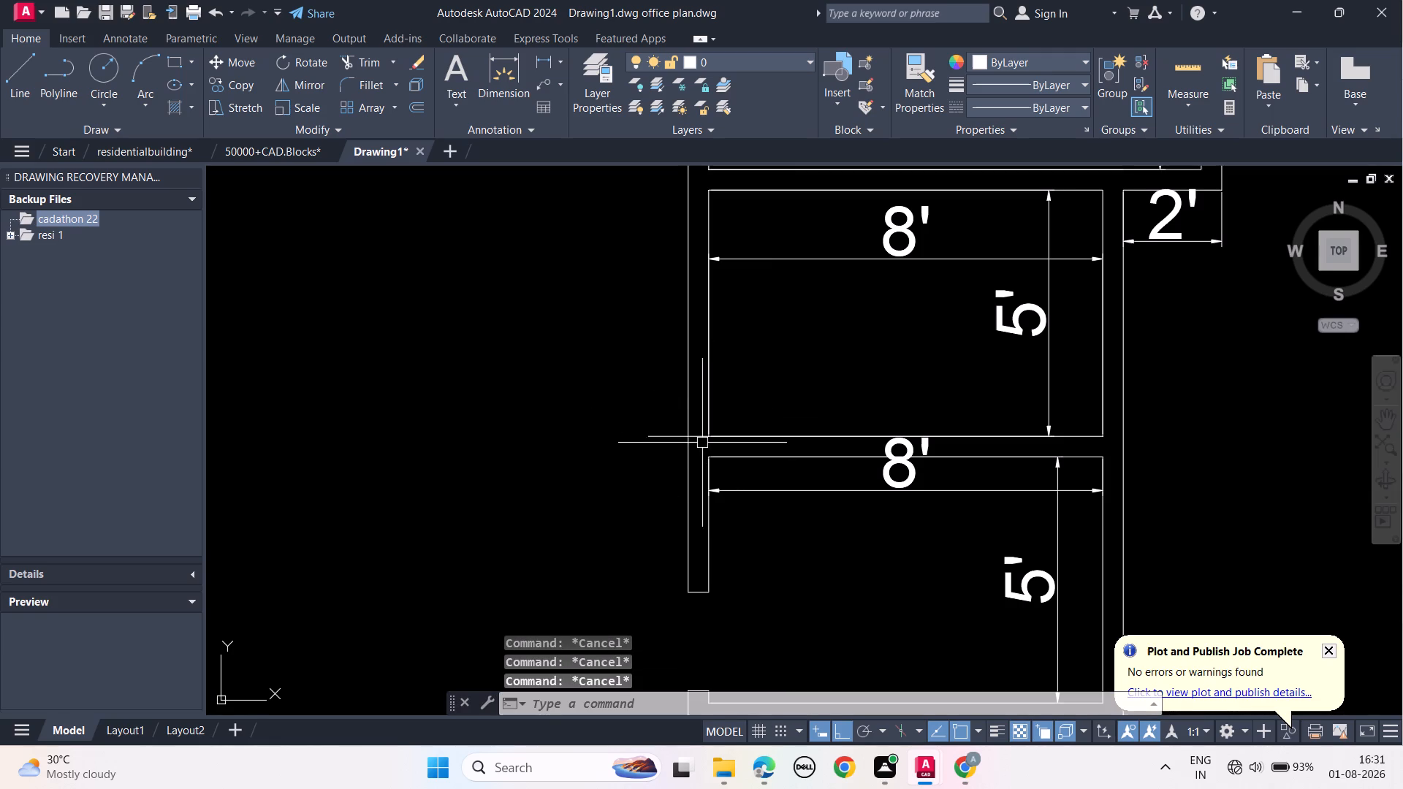
Trim the part of that line projecting beyond the left wall's outer face.
{"action": "type", "text": "TR"}
{"action": "key", "text": "space"}
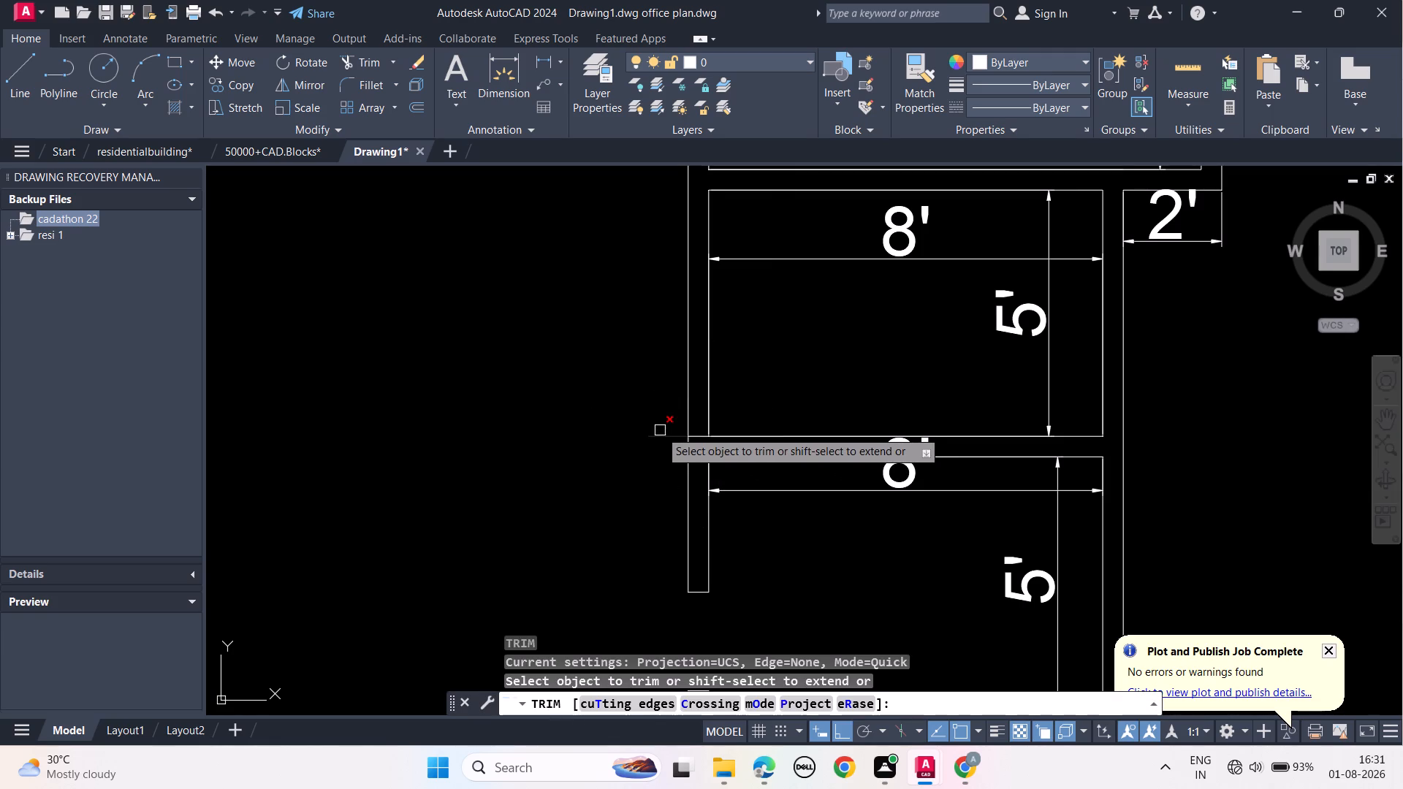
{"action": "left_click", "coordinate": [667, 437]}
{"action": "key", "text": "Escape"}
{"action": "key", "text": "Escape"}
{"action": "key", "text": "Escape"}
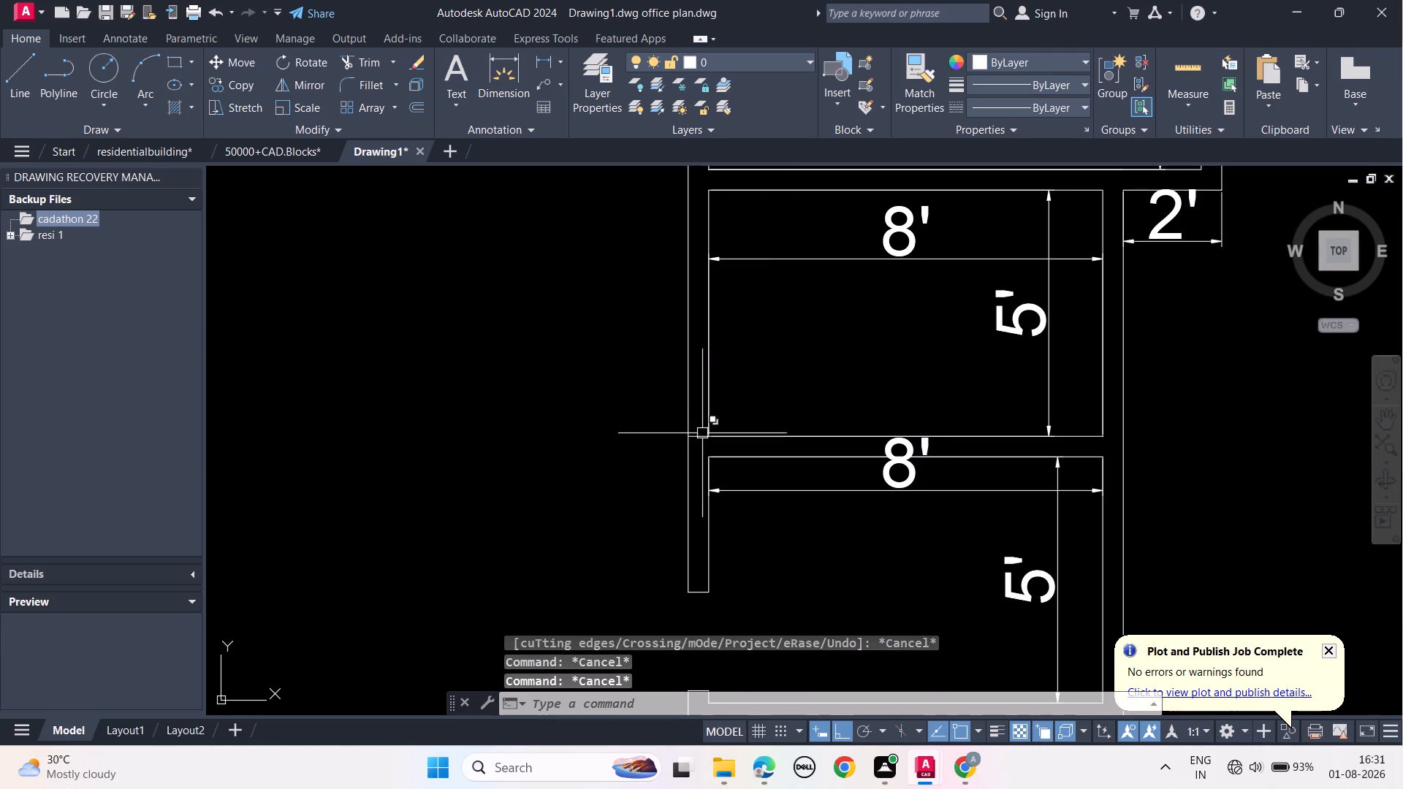
Offset the short line across the left wall 3" upward to form the third-lowest room's lower door jamb.
{"action": "left_click", "coordinate": [701, 435]}
{"action": "type", "text": "OFF"}
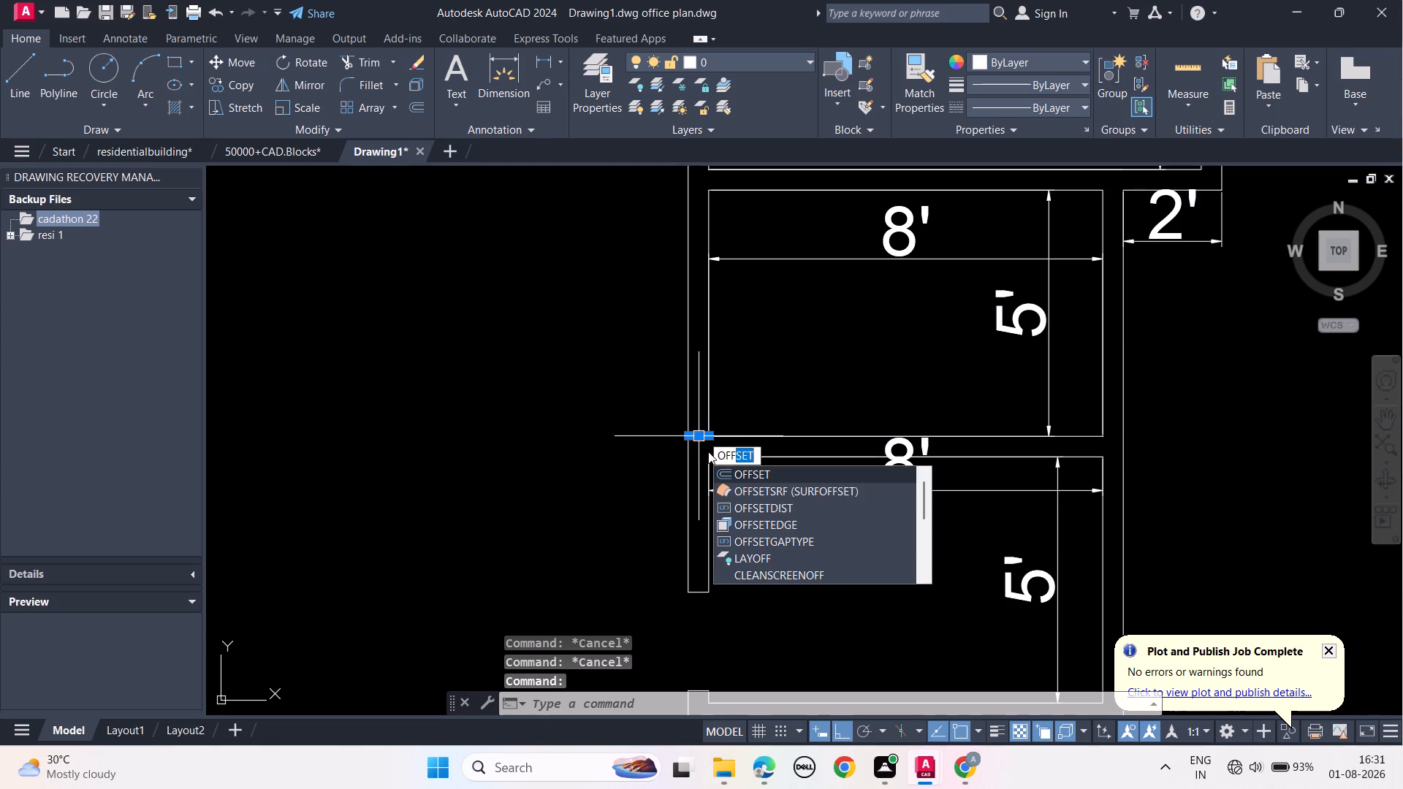
{"action": "left_click", "coordinate": [736, 469]}
{"action": "type", "text": "3\""}
{"action": "key", "text": "Return"}
{"action": "left_click", "coordinate": [746, 376]}
{"action": "key", "text": "Escape"}
{"action": "key", "text": "Escape"}
{"action": "key", "text": "Escape"}
{"action": "scroll", "coordinate": [694, 416], "scroll_direction": "up", "scroll_amount": 2}
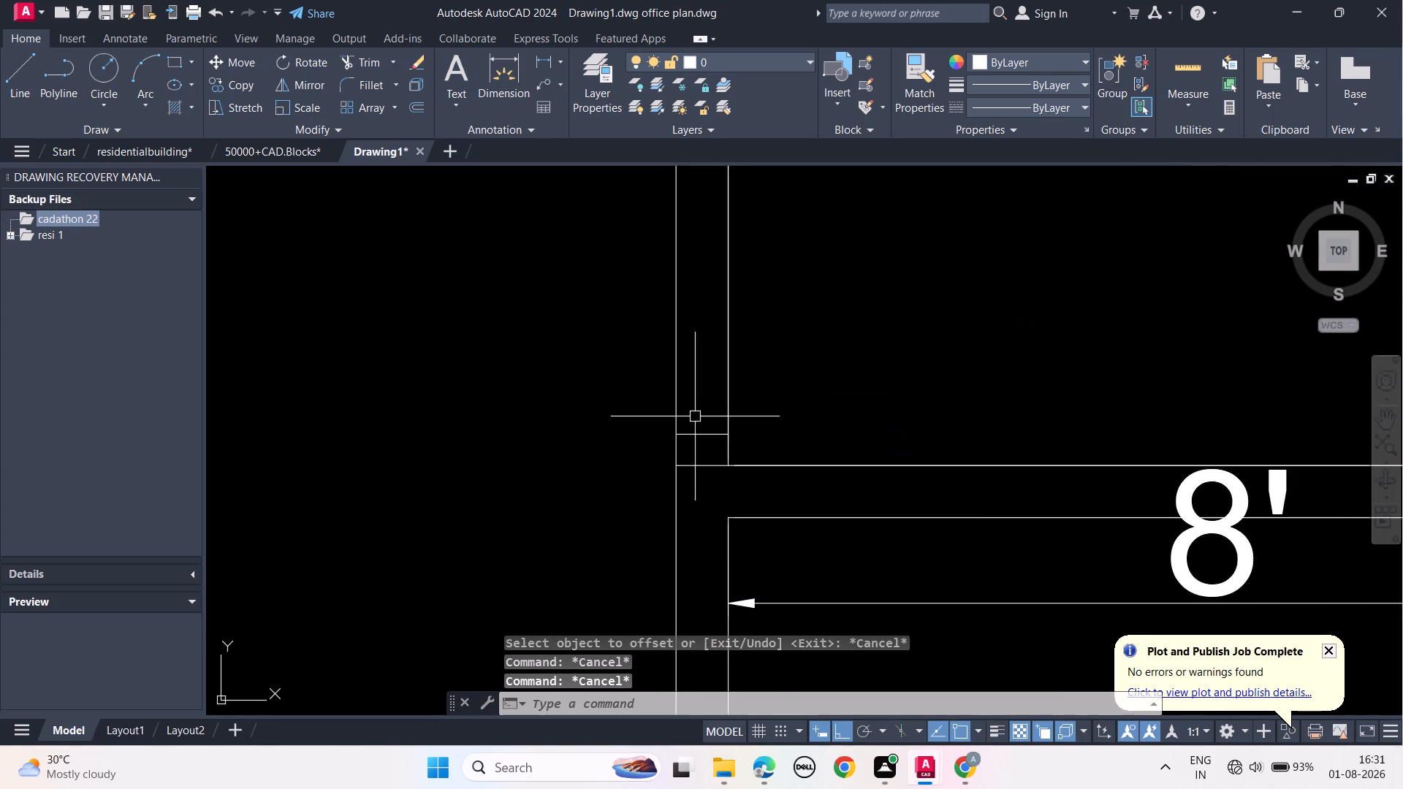
Offset the third-lowest room's lower door jamb 2' upward to form the upper jamb across the left wall.
{"action": "left_click", "coordinate": [695, 435]}
{"action": "type", "text": "OFF"}
{"action": "left_click", "coordinate": [749, 471]}
{"action": "type", "text": "2'"}
{"action": "key", "text": "Return"}
{"action": "scroll", "coordinate": [777, 329], "scroll_direction": "down", "scroll_amount": 1}
{"action": "left_click", "coordinate": [779, 328]}
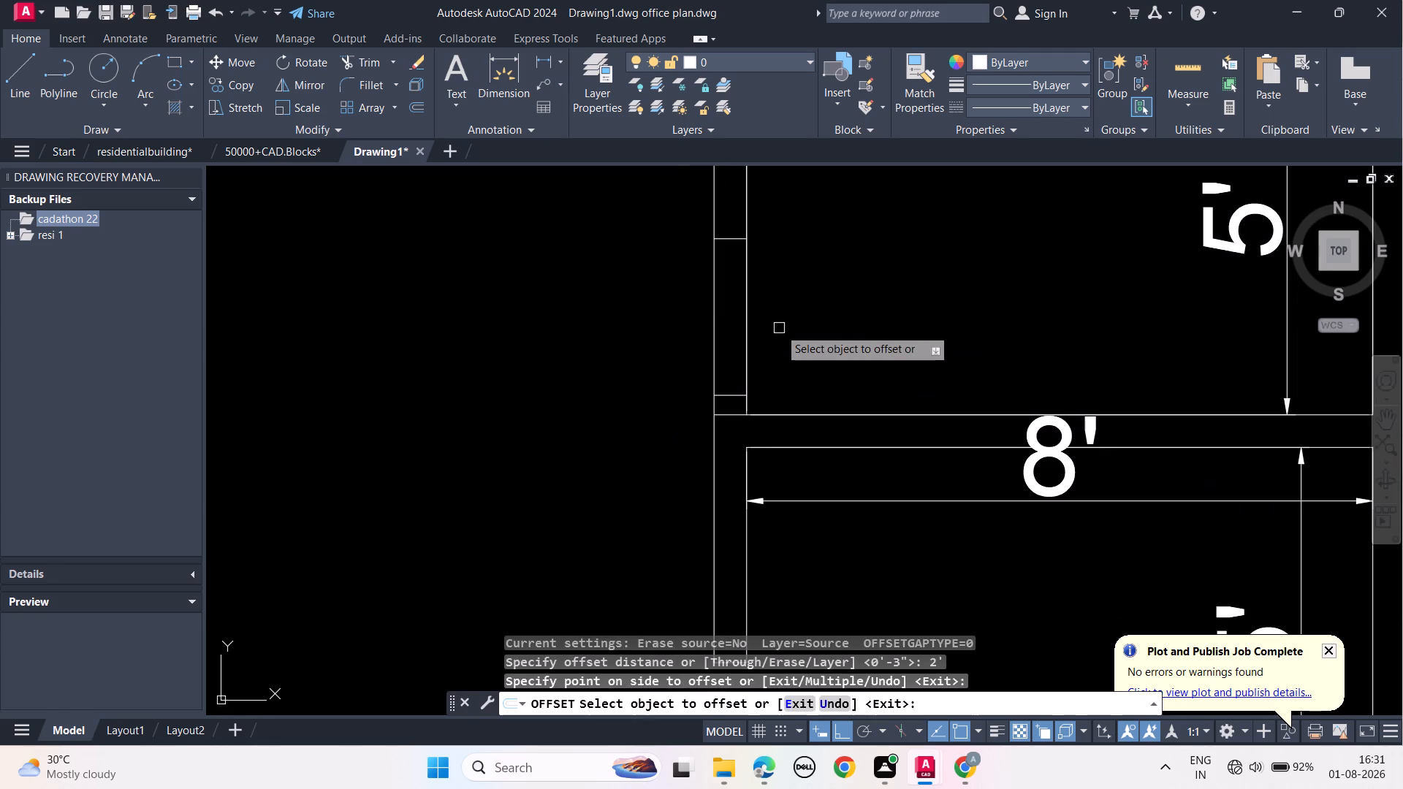
{"action": "key", "text": "Escape"}
{"action": "key", "text": "Escape"}
{"action": "key", "text": "Escape"}
Delete the short construction line across the left wall at the third-lowest room's lower-left inside corner.
{"action": "left_click", "coordinate": [728, 417]}
{"action": "key", "text": "Delete"}
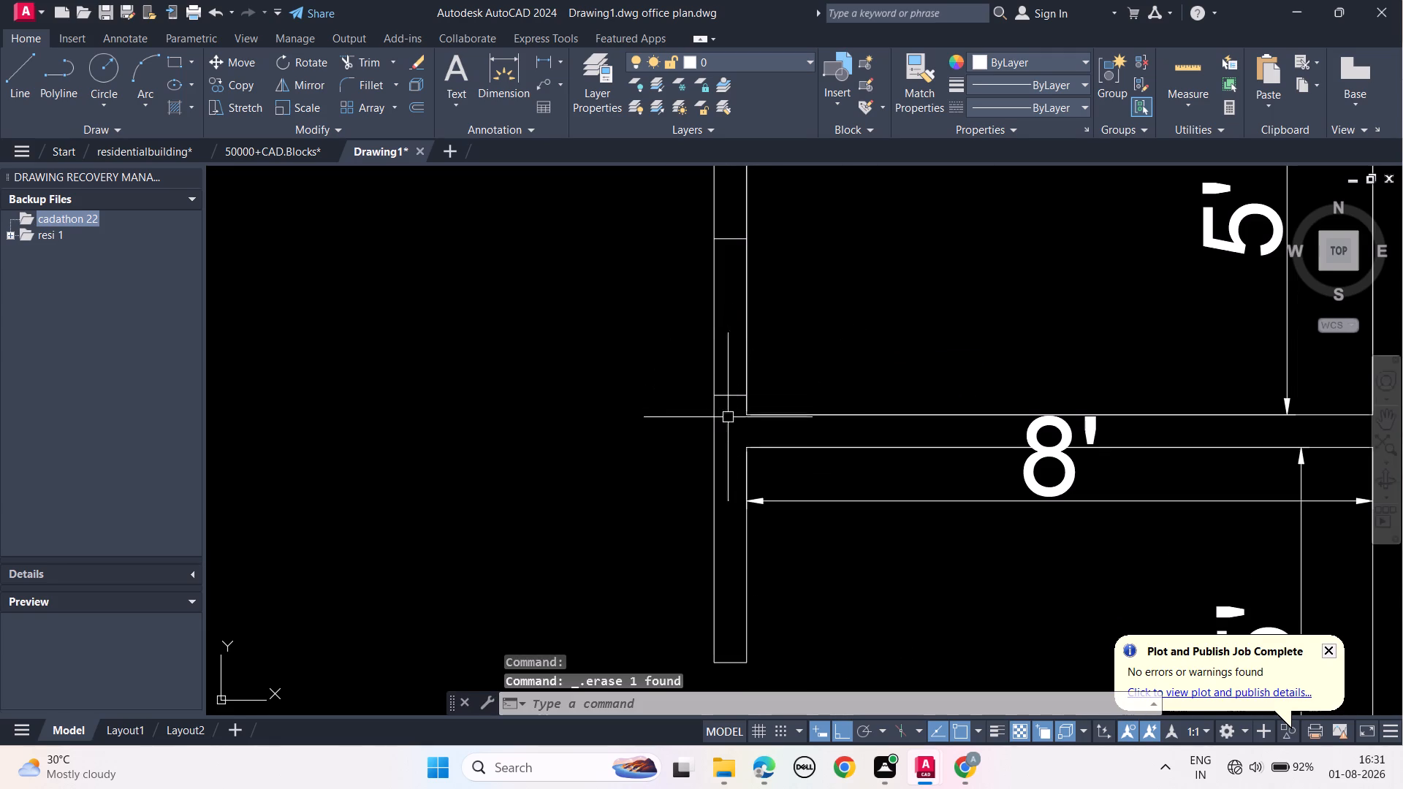
Trim both left wall lines between the third-lowest room's two jambs to open the doorway.
{"action": "middle_click_drag", "start_coordinate": [834, 311], "coordinate": [826, 419]}
{"action": "type", "text": "TR"}
{"action": "key", "text": "space"}
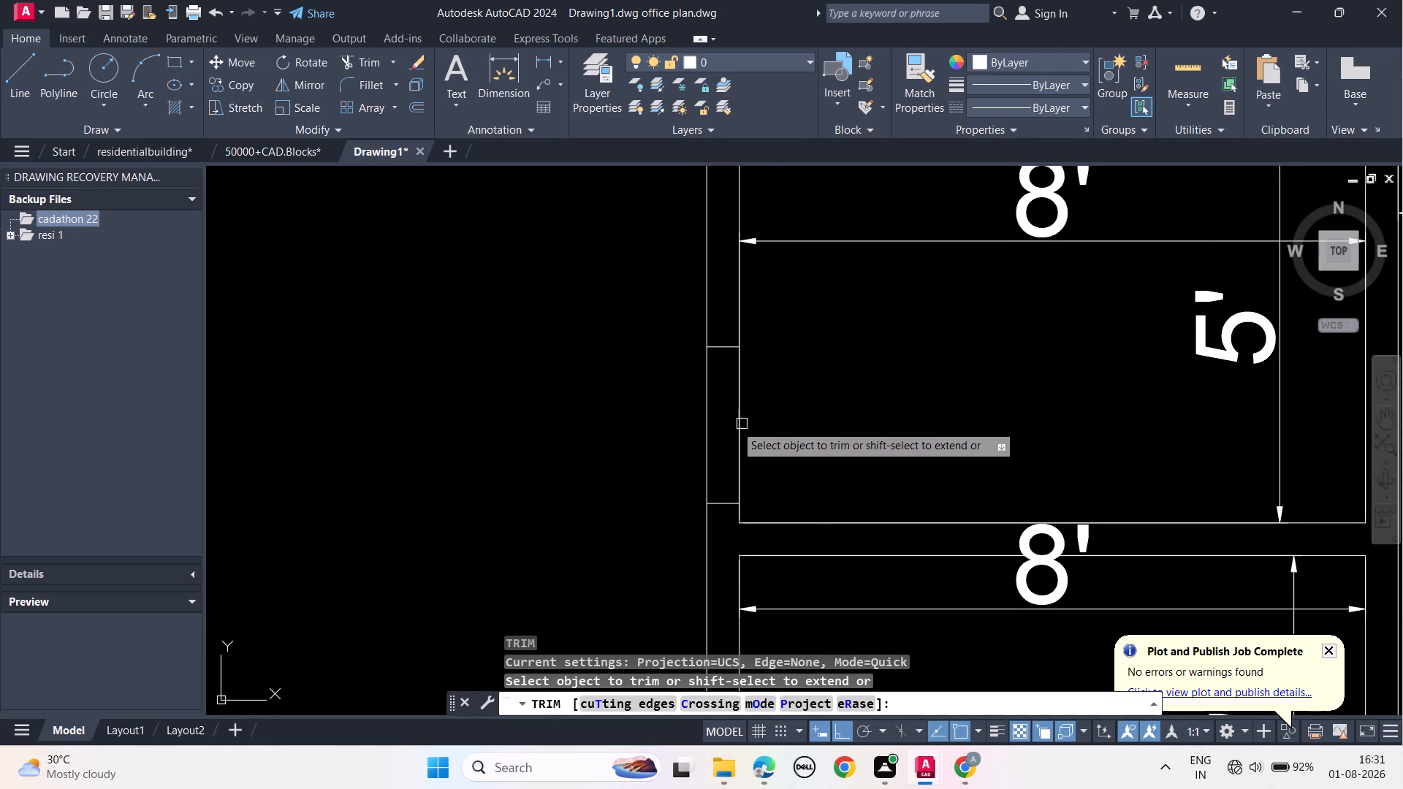
{"action": "left_click", "coordinate": [704, 419]}
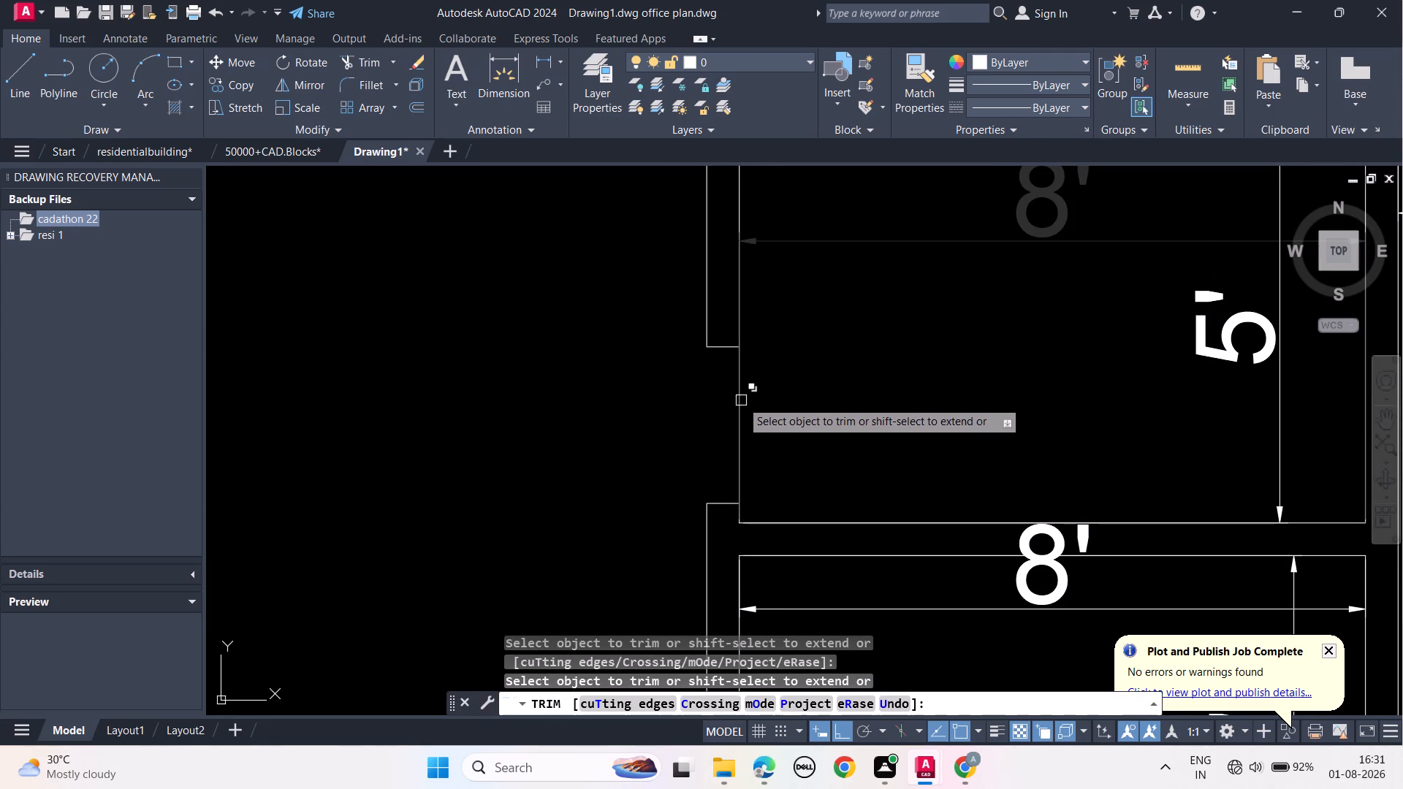
{"action": "left_click", "coordinate": [741, 400]}
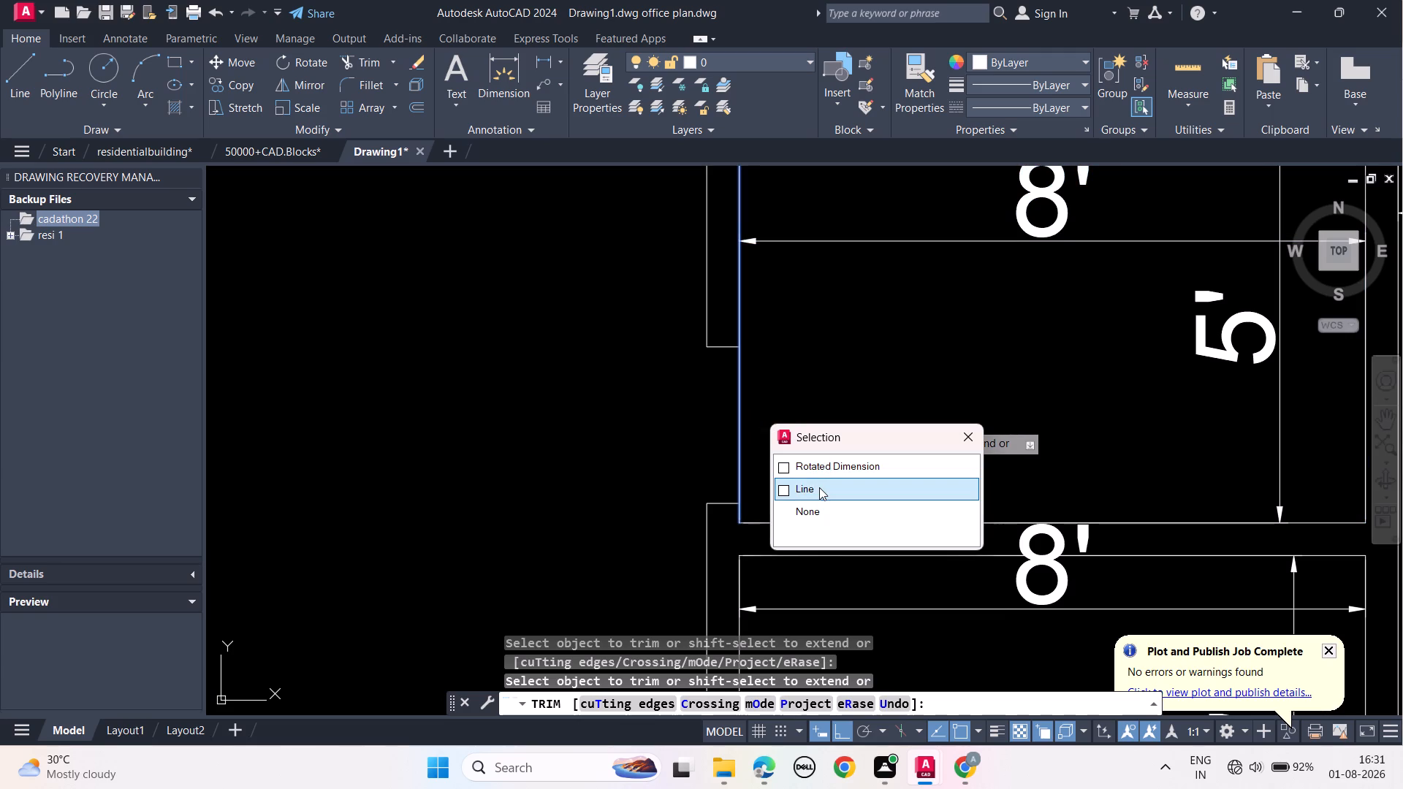
{"action": "left_click", "coordinate": [819, 487]}
{"action": "left_click", "coordinate": [741, 413]}
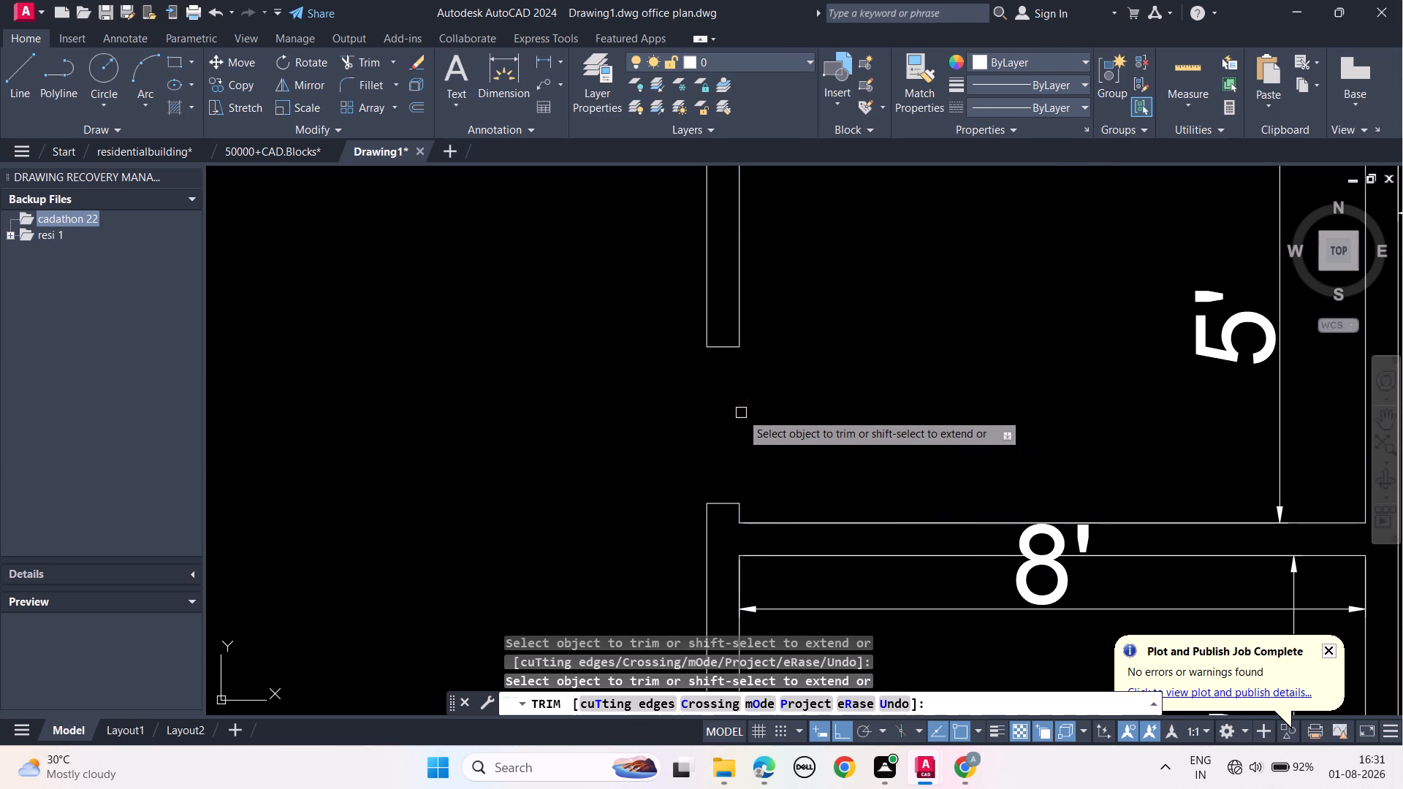
{"action": "key", "text": "Escape"}
{"action": "key", "text": "Escape"}
{"action": "key", "text": "Escape"}
{"action": "key", "text": "Escape"}
Dimension the third-lowest room's inside width between its two upper inside corners.
{"action": "scroll", "coordinate": [786, 413], "scroll_direction": "down", "scroll_amount": 4}
{"action": "middle_click_drag", "start_coordinate": [831, 384], "coordinate": [815, 426]}
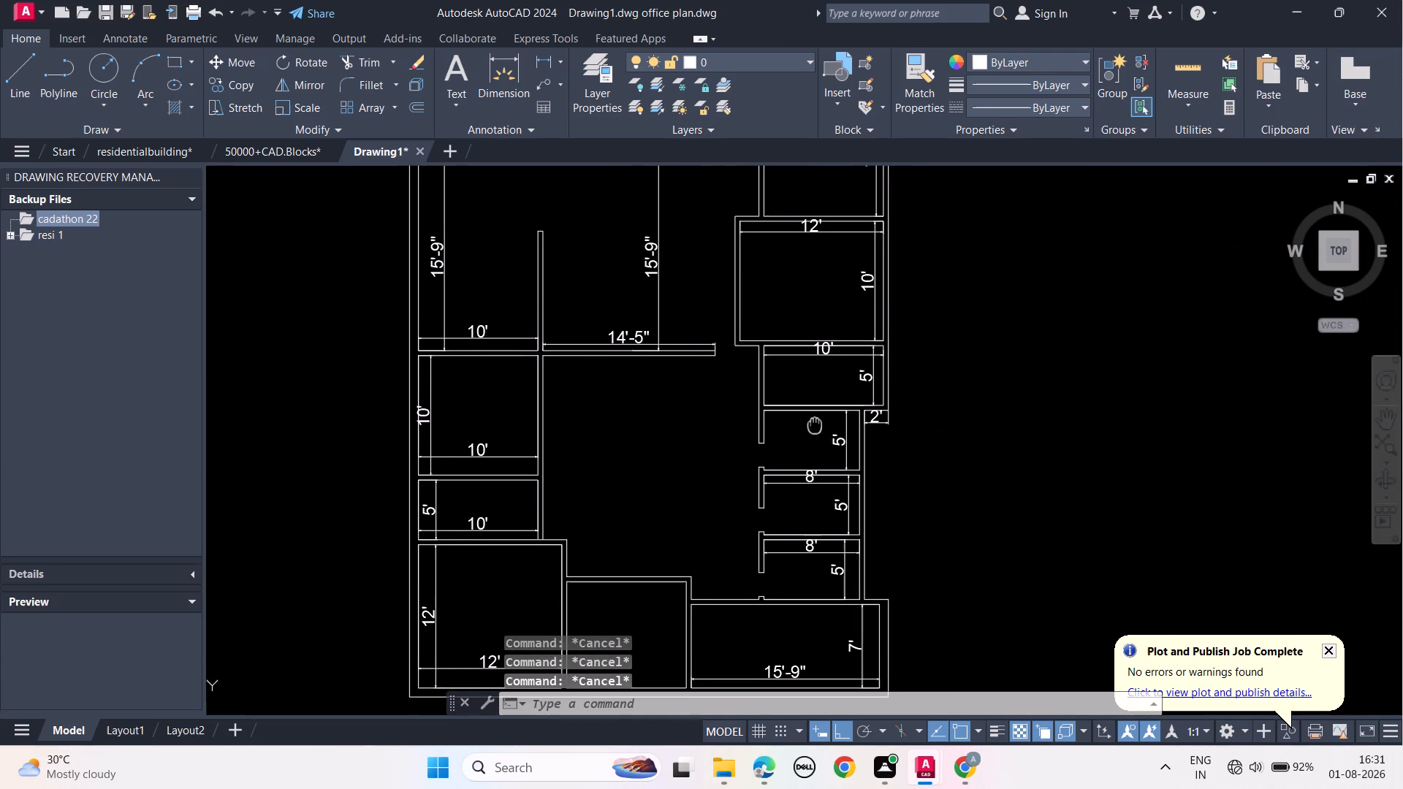
{"action": "scroll", "coordinate": [813, 462], "scroll_direction": "up", "scroll_amount": 2}
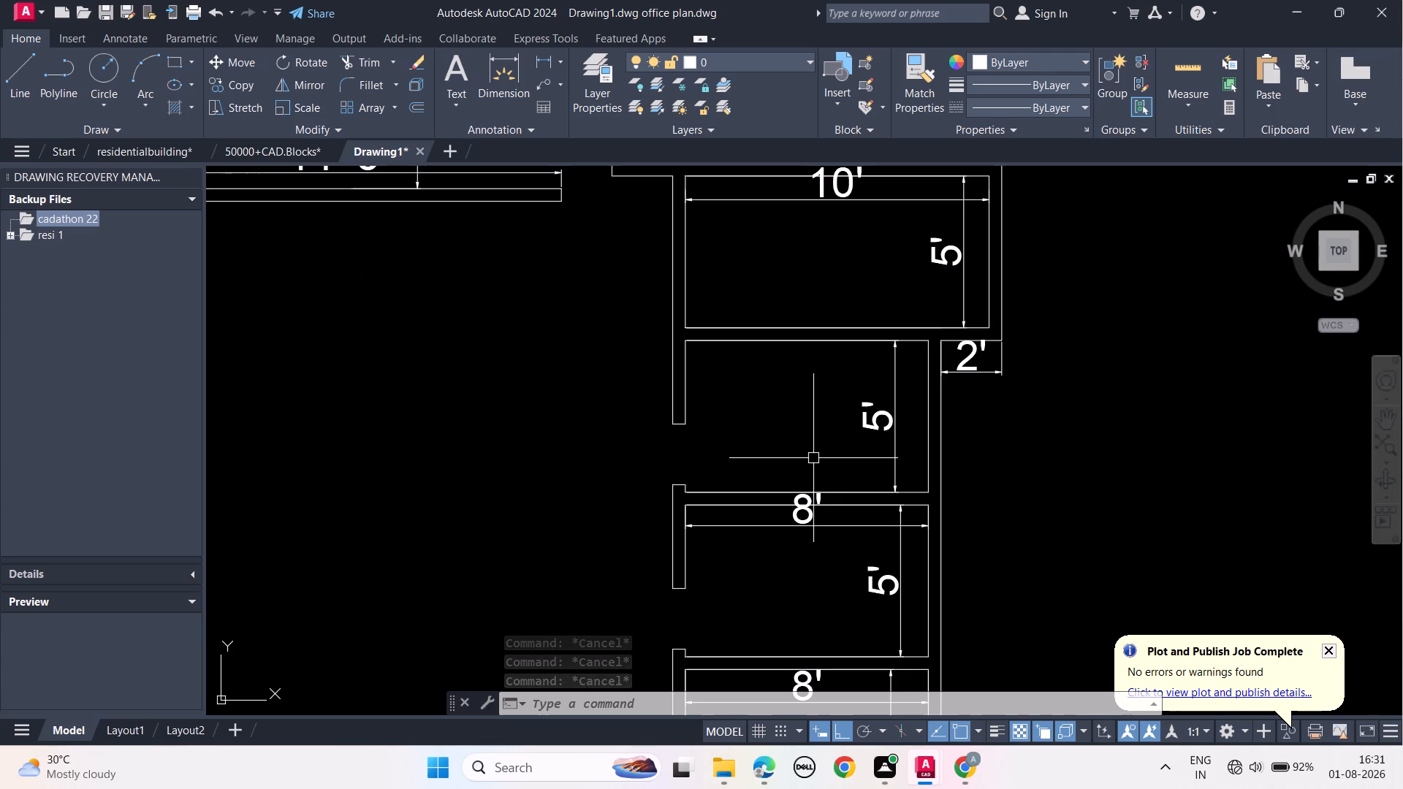
{"action": "left_click", "coordinate": [506, 61]}
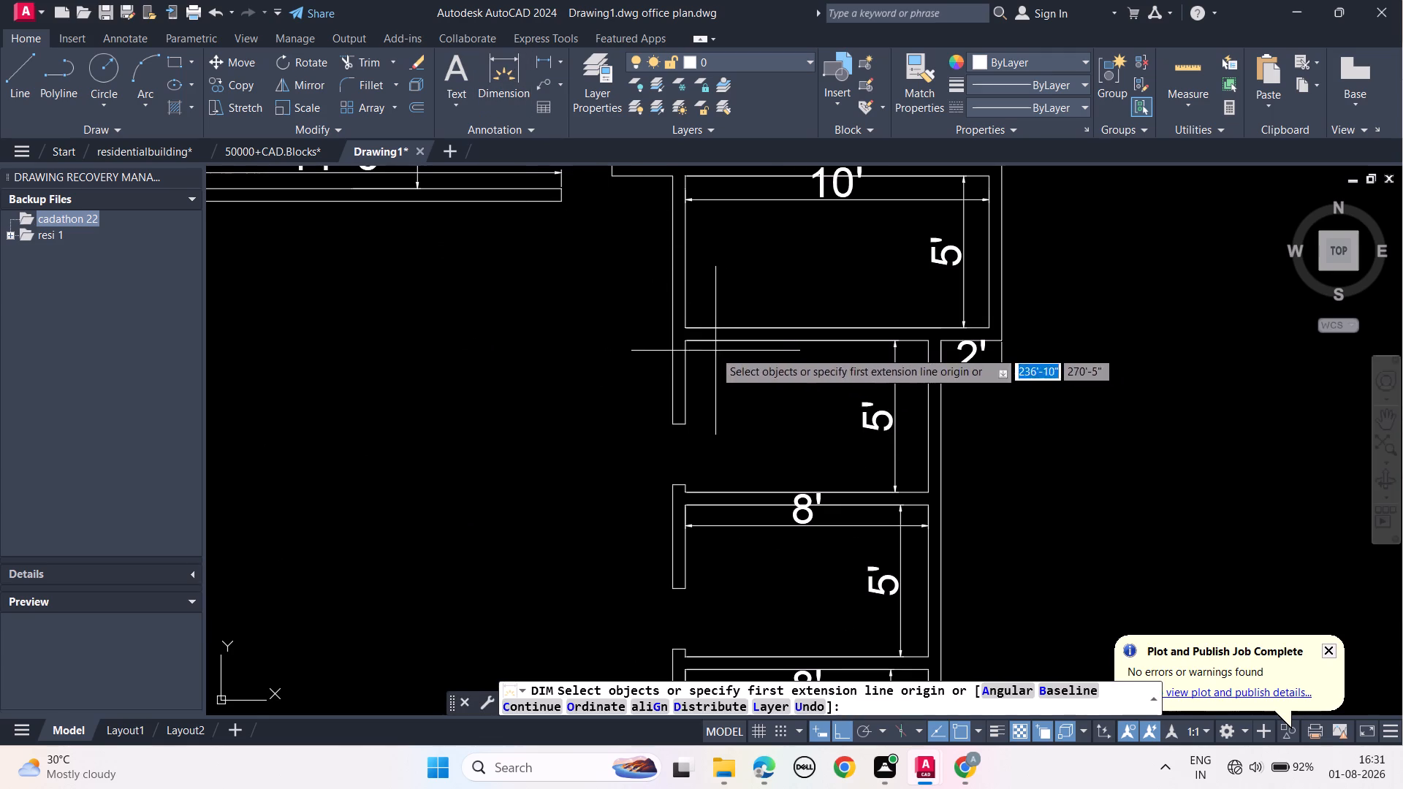
{"action": "left_click", "coordinate": [686, 343]}
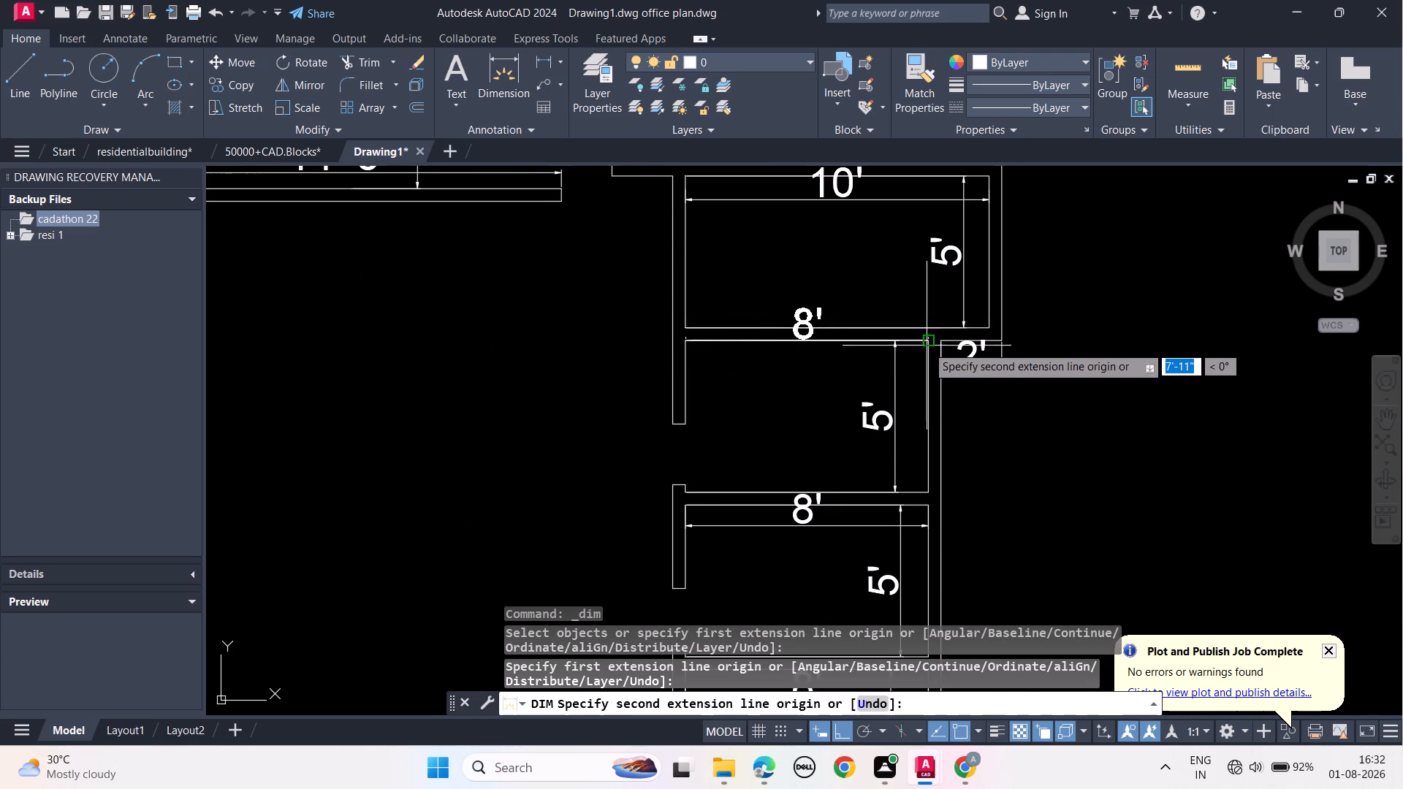
{"action": "left_click", "coordinate": [927, 344]}
{"action": "left_click", "coordinate": [925, 363]}
{"action": "key", "text": "Escape"}
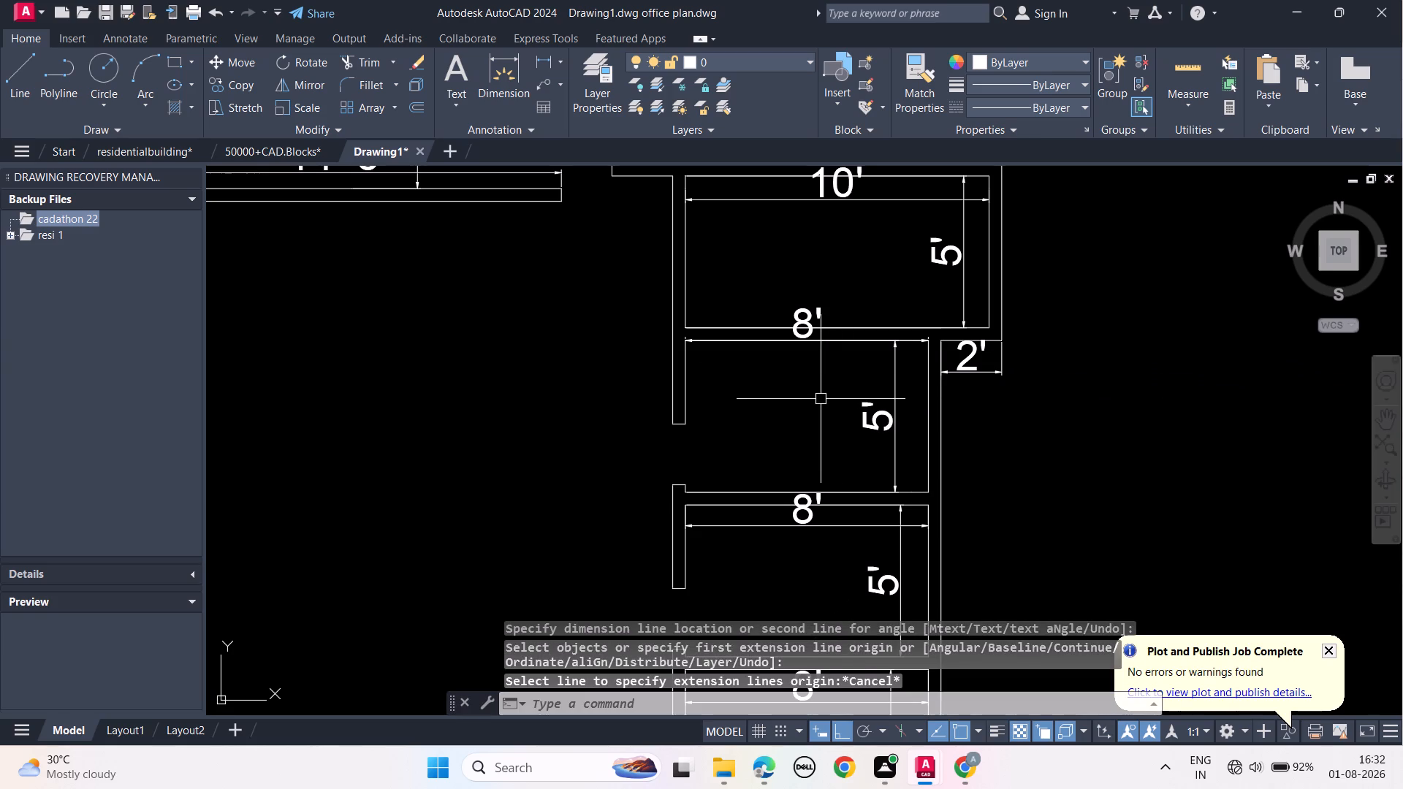
{"action": "key", "text": "Escape"}
{"action": "key", "text": "Escape"}
Move the third-lowest room's width dimension line down into the room, just below its top wall.
{"action": "left_click", "coordinate": [810, 313]}
{"action": "left_click", "coordinate": [810, 322]}
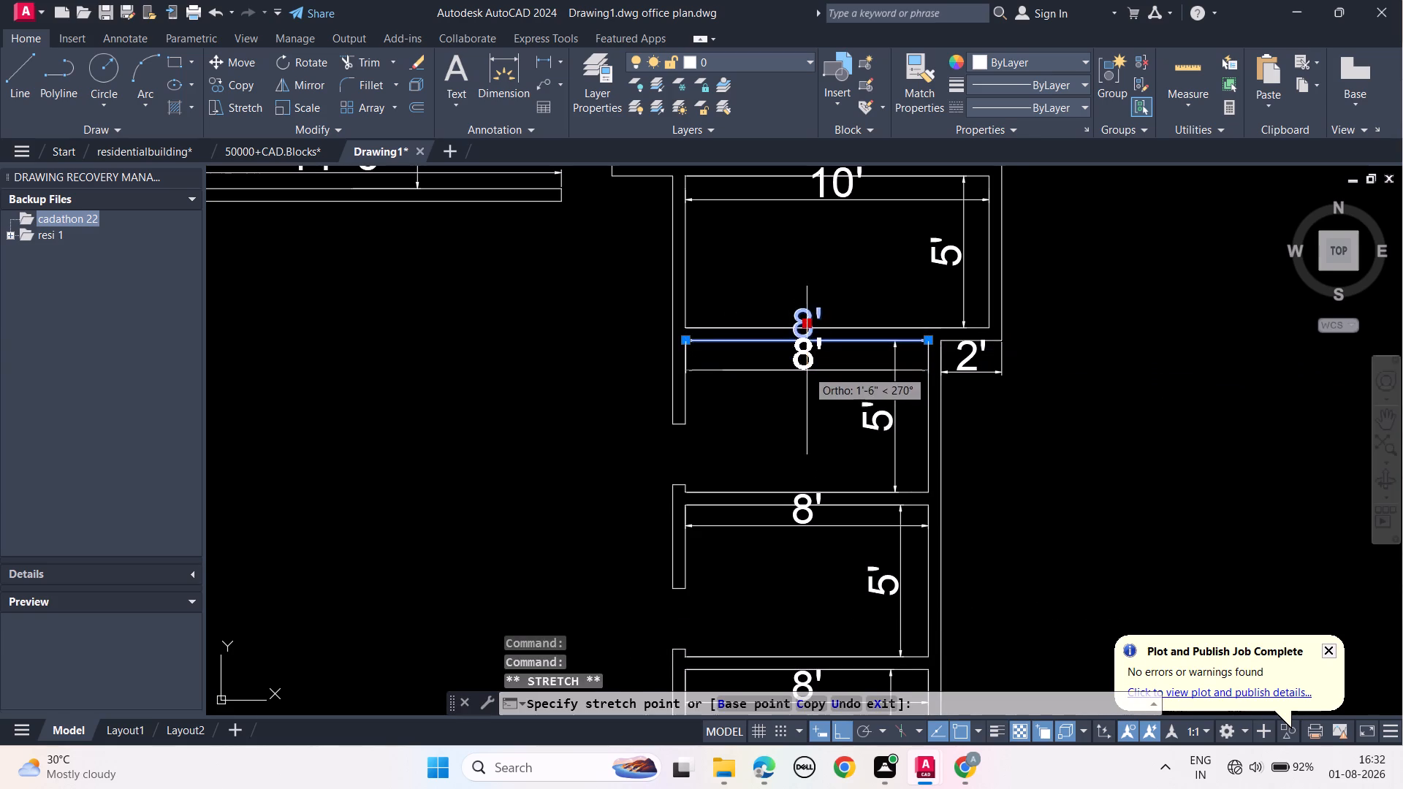
{"action": "left_click", "coordinate": [805, 374]}
{"action": "key", "text": "Escape"}
{"action": "key", "text": "Escape"}
{"action": "key", "text": "Escape"}
{"action": "key", "text": "Escape"}
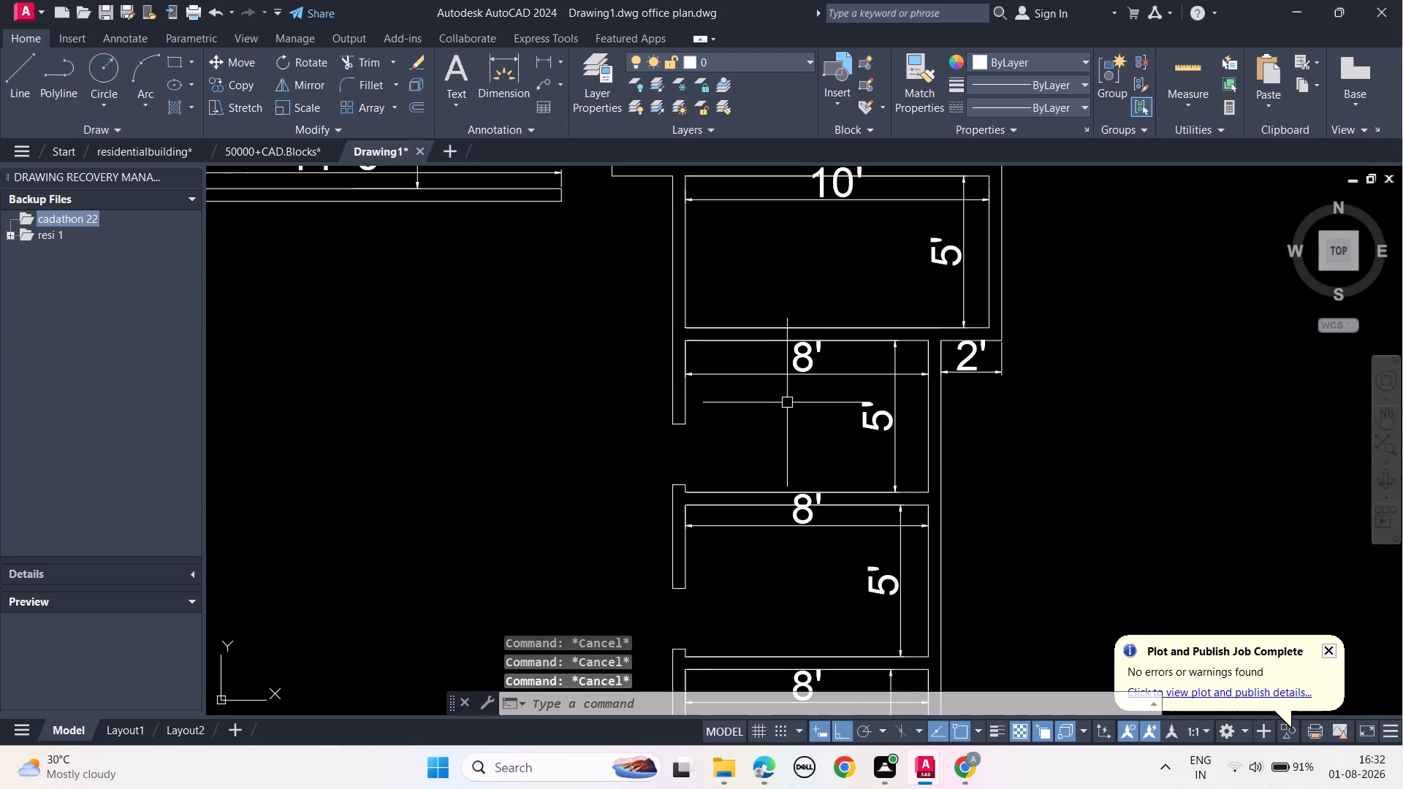
Draw a horizontal line from the 10' by 5' room's lower-left inside corner out past the left wall's outer face.
{"action": "scroll", "coordinate": [782, 400], "scroll_direction": "down", "scroll_amount": 1}
{"action": "middle_click_drag", "start_coordinate": [782, 400], "coordinate": [790, 456]}
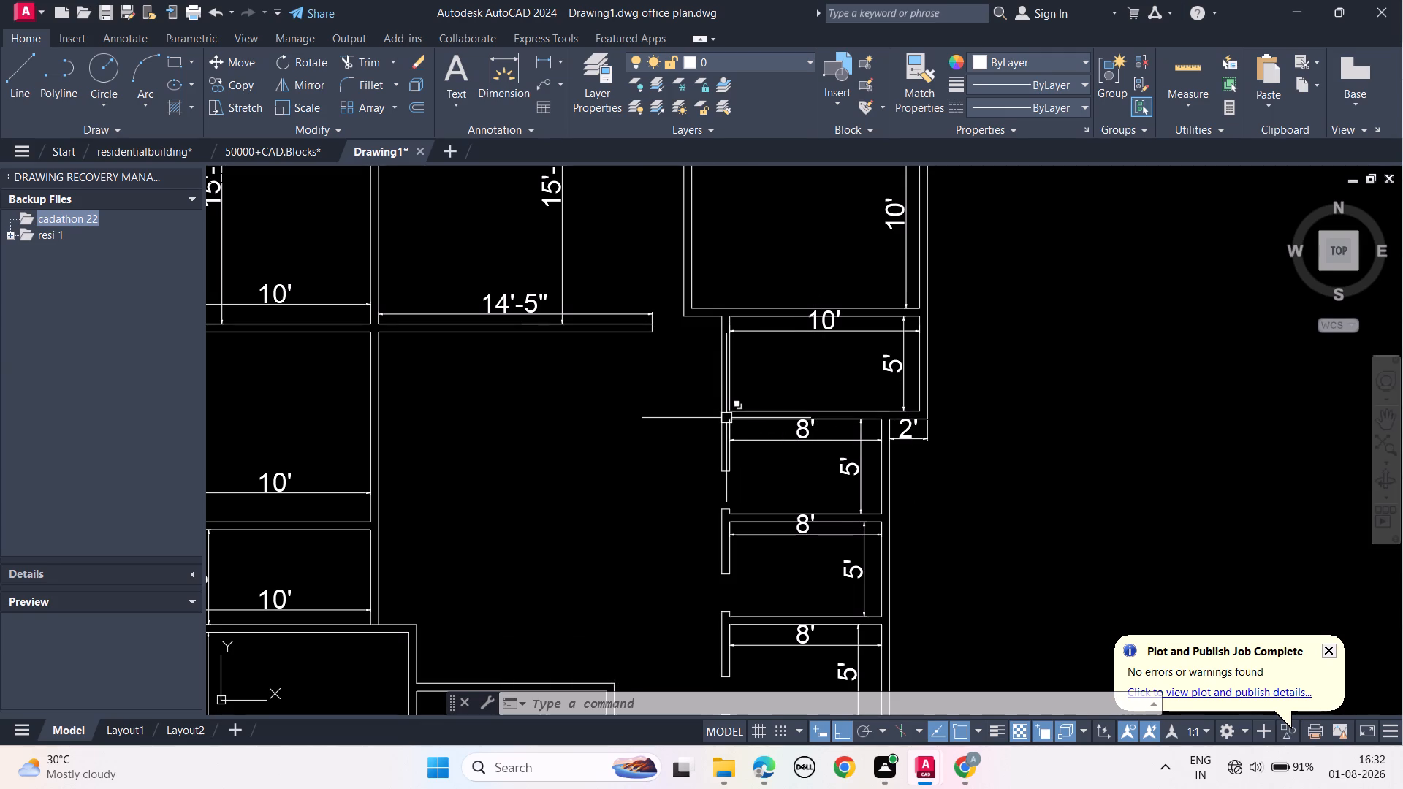
{"action": "scroll", "coordinate": [722, 412], "scroll_direction": "up", "scroll_amount": 3}
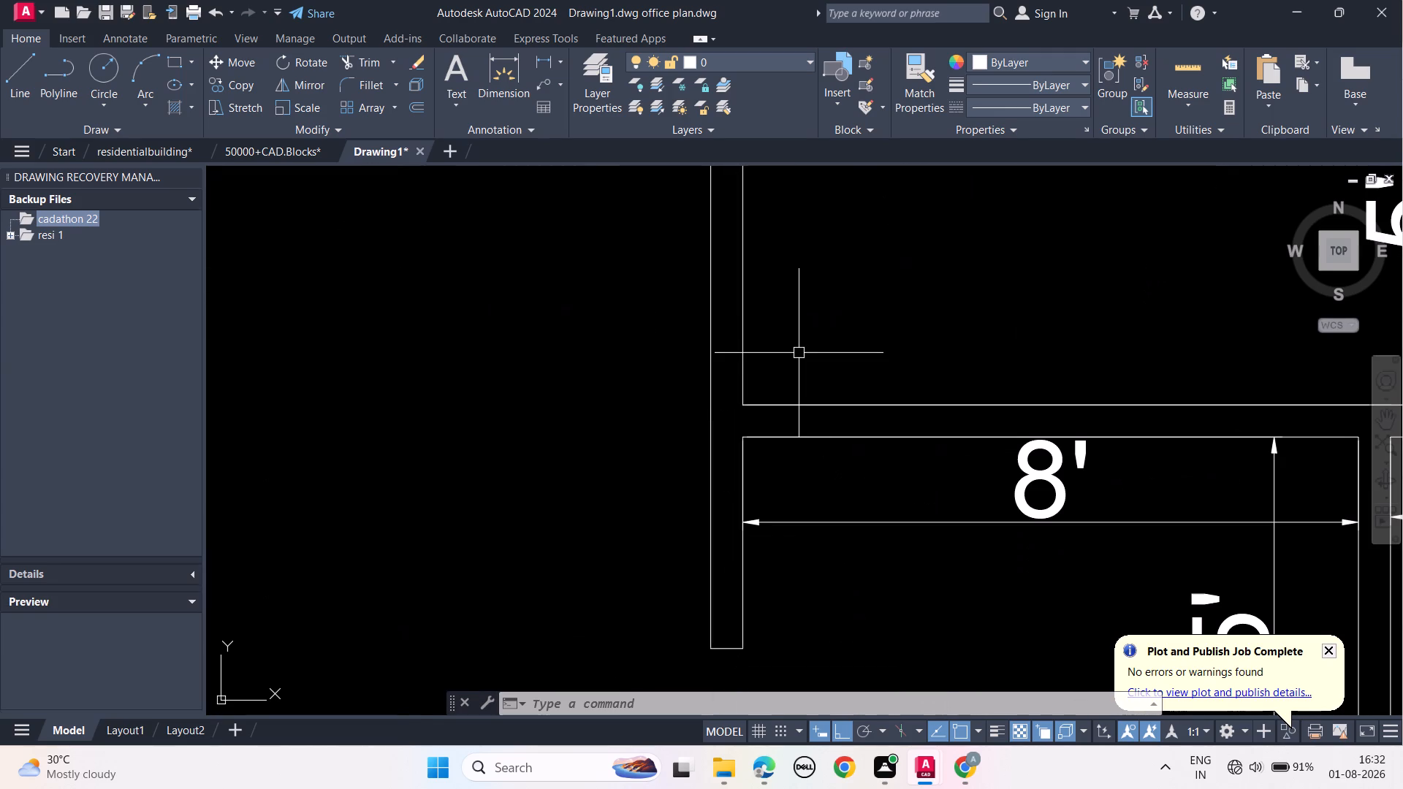
{"action": "key", "text": "l"}
{"action": "key", "text": "space"}
{"action": "left_click", "coordinate": [746, 404]}
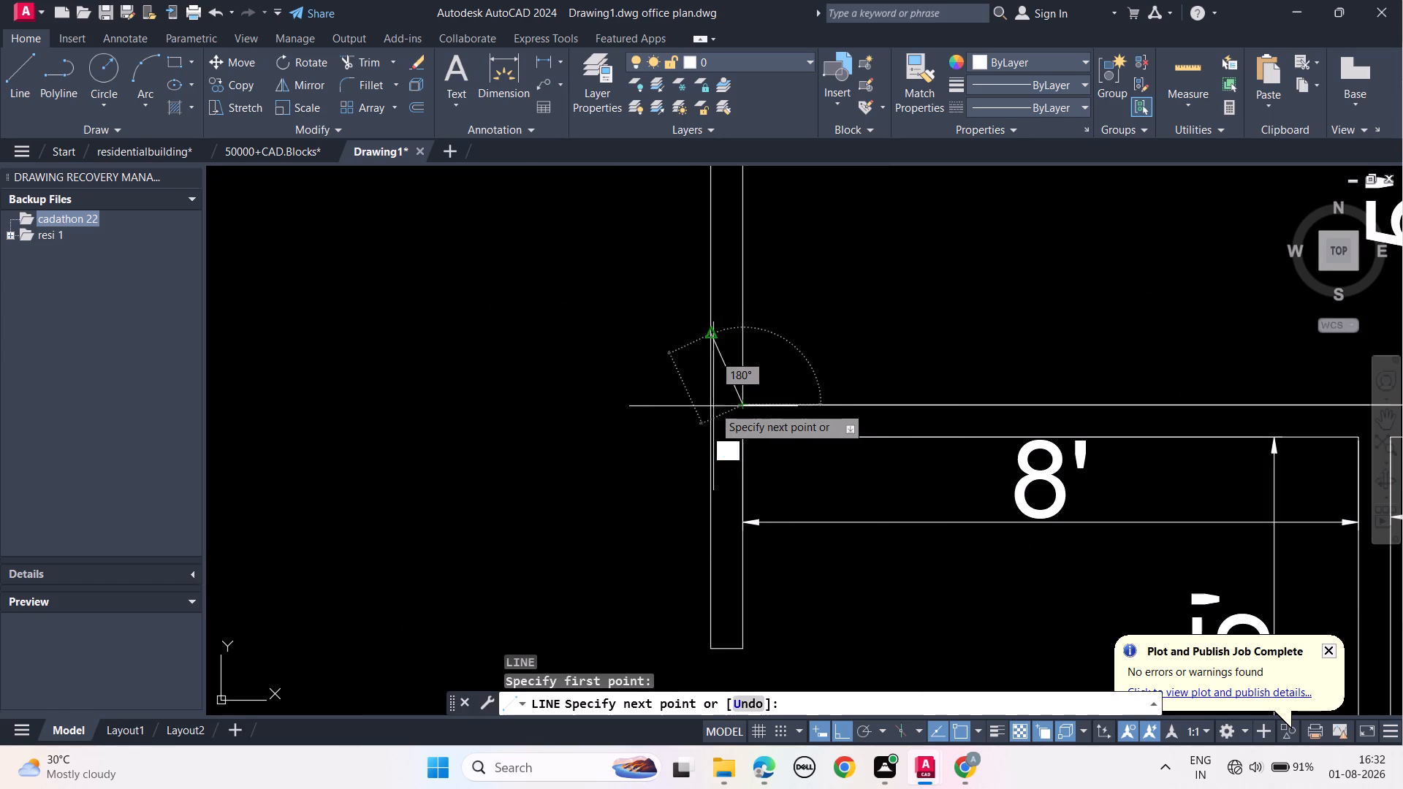
{"action": "left_click", "coordinate": [658, 408]}
{"action": "key", "text": "Escape"}
{"action": "key", "text": "Escape"}
{"action": "key", "text": "Escape"}
{"action": "key", "text": "Escape"}
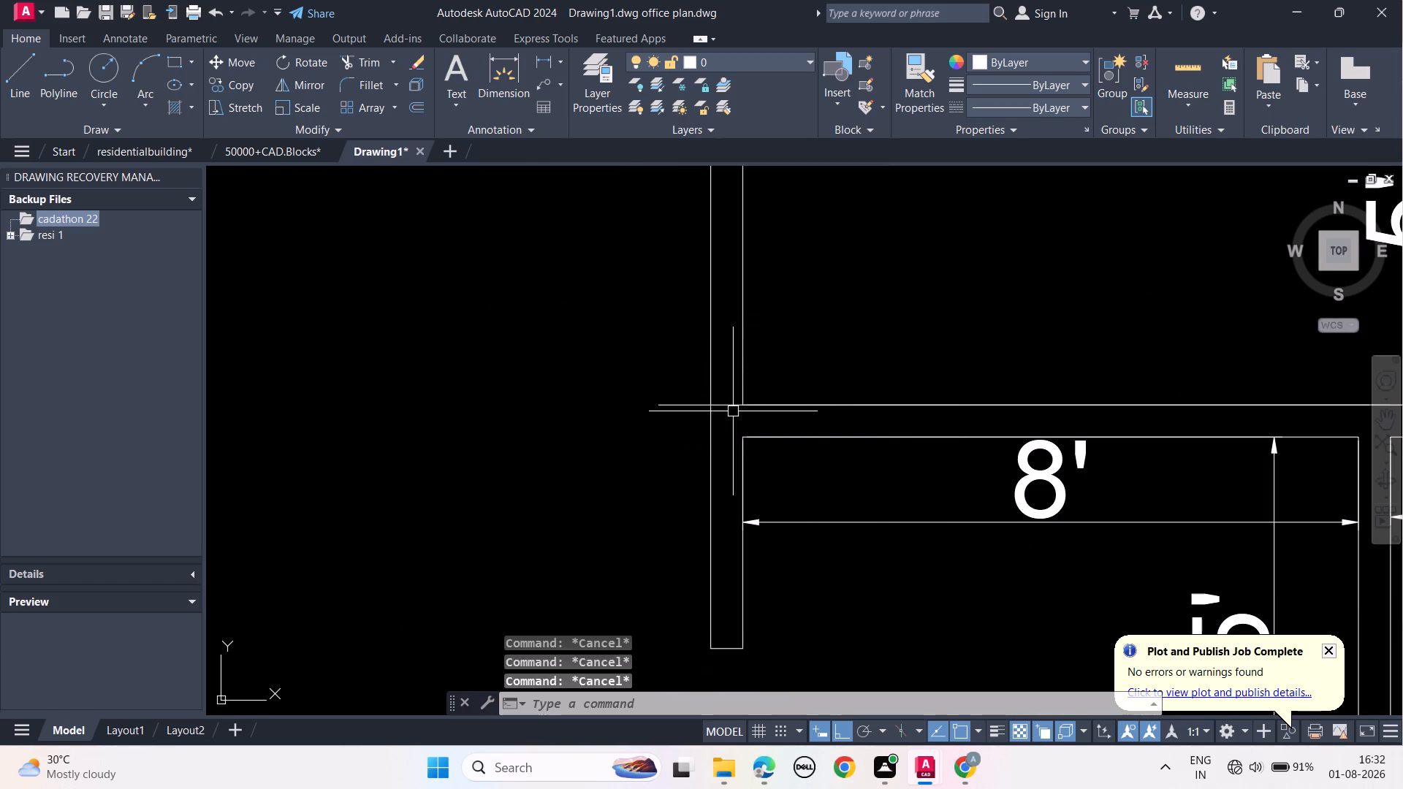
Trim the part of that line projecting beyond the left wall's outer face.
{"action": "type", "text": "TR"}
{"action": "key", "text": "space"}
{"action": "left_click", "coordinate": [669, 403]}
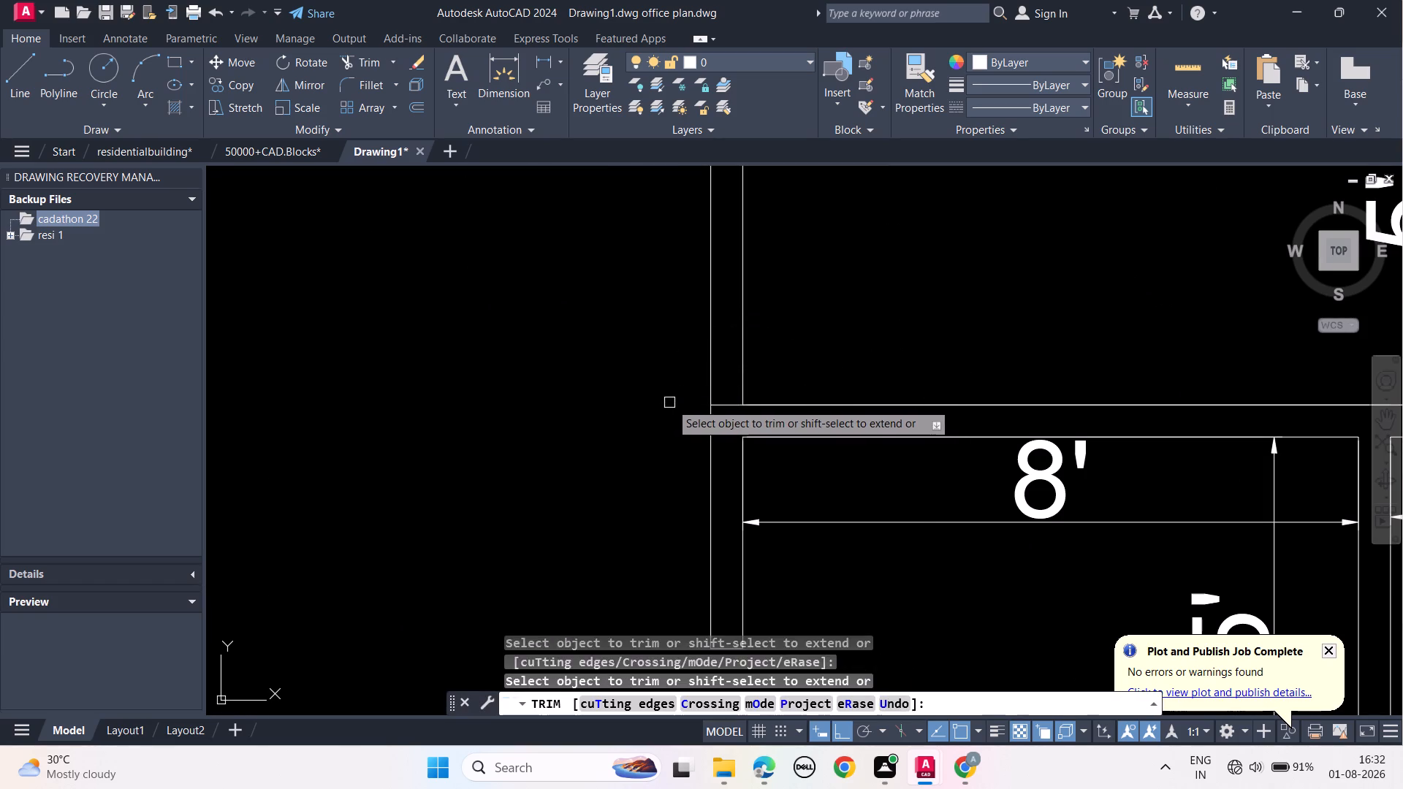
{"action": "key", "text": "Escape"}
{"action": "key", "text": "Escape"}
{"action": "key", "text": "Escape"}
{"action": "key", "text": "Escape"}
Offset the short line across the left wall 3" upward to form the 10' by 5' room's lower door jamb.
{"action": "left_click", "coordinate": [731, 402]}
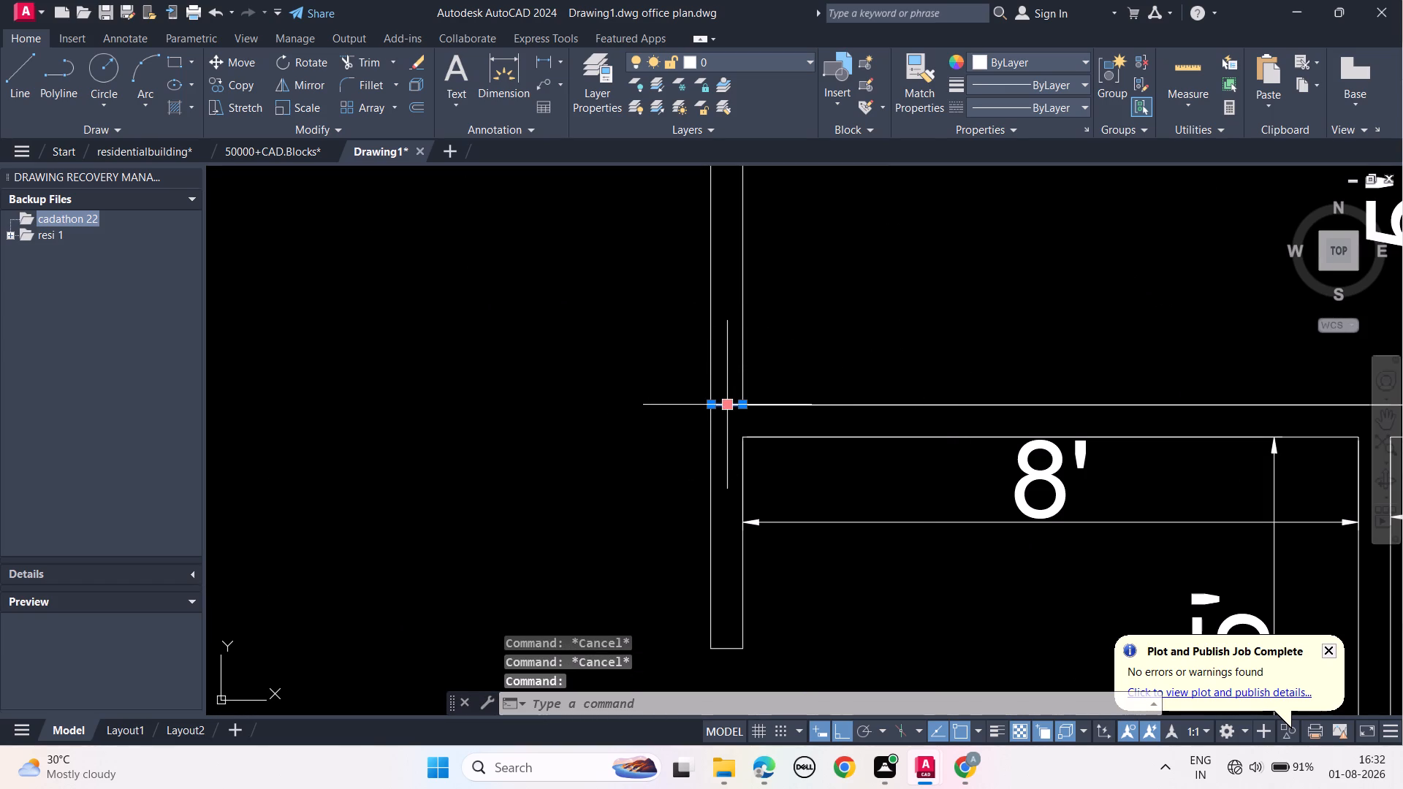
{"action": "type", "text": "OFF"}
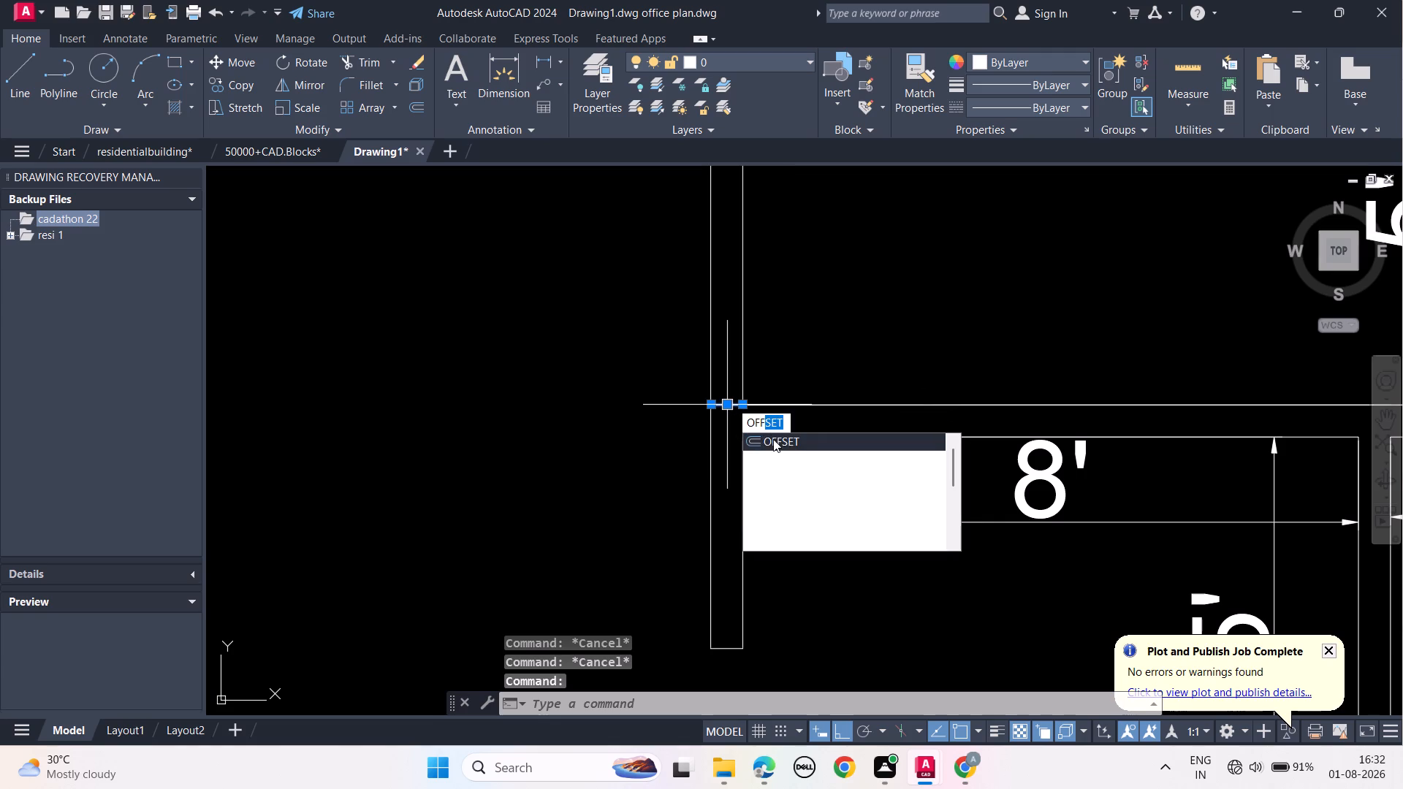
{"action": "left_click", "coordinate": [773, 439]}
{"action": "type", "text": "3\""}
{"action": "key", "text": "Return"}
{"action": "left_click", "coordinate": [784, 341]}
{"action": "key", "text": "Escape"}
{"action": "key", "text": "Escape"}
{"action": "key", "text": "Escape"}
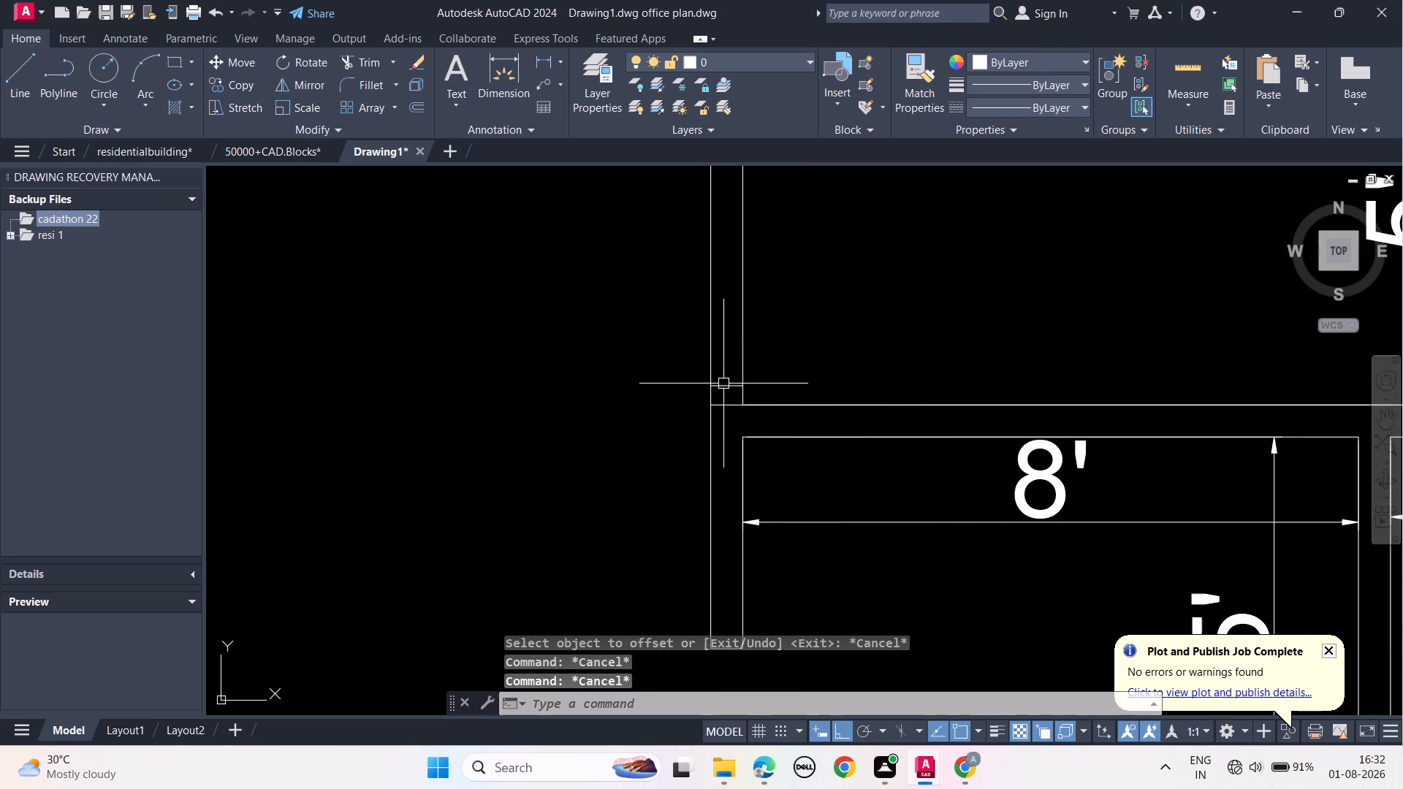
Offset the 10' by 5' room's lower door jamb 2' upward to form its upper jamb.
{"action": "left_click", "coordinate": [724, 384]}
{"action": "type", "text": "OFF"}
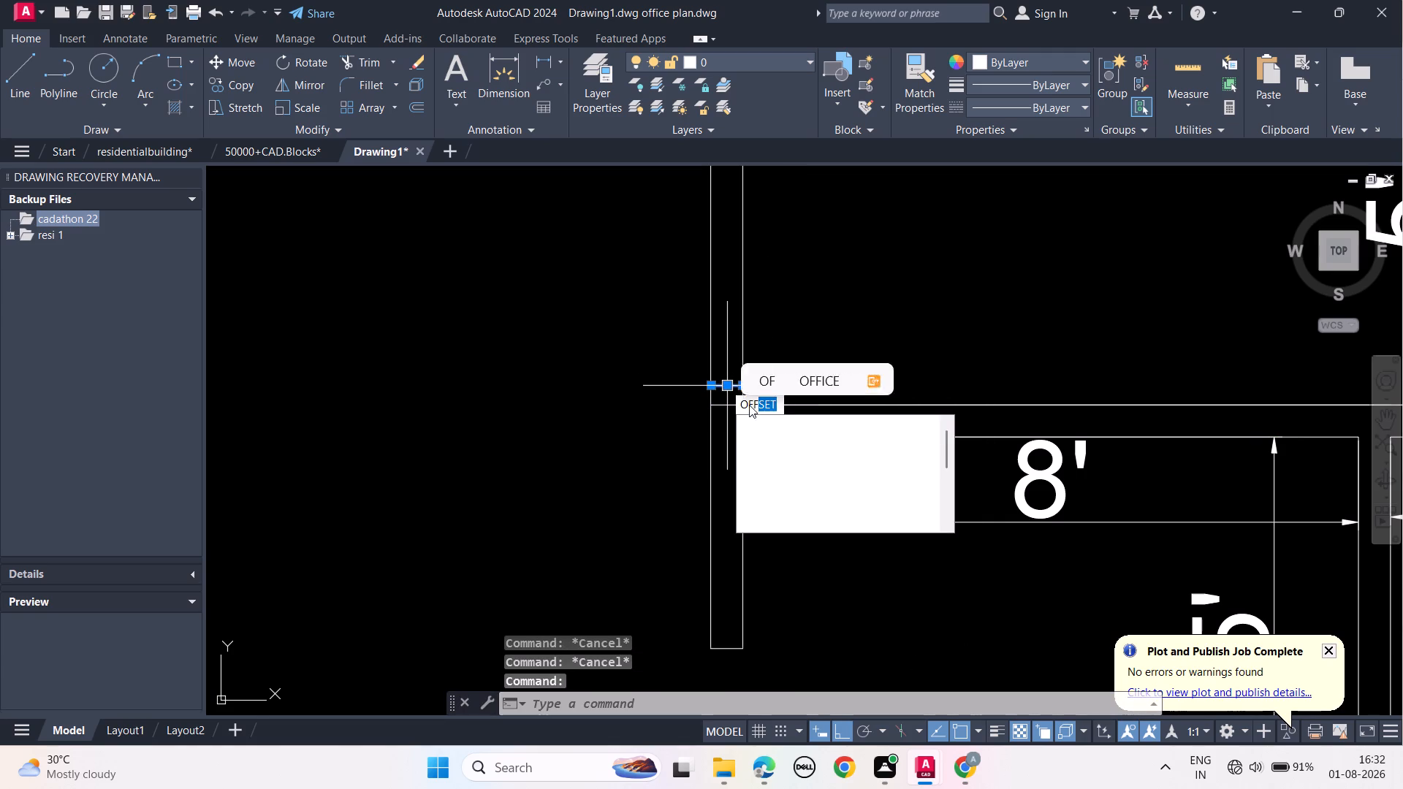
{"action": "left_click", "coordinate": [783, 422]}
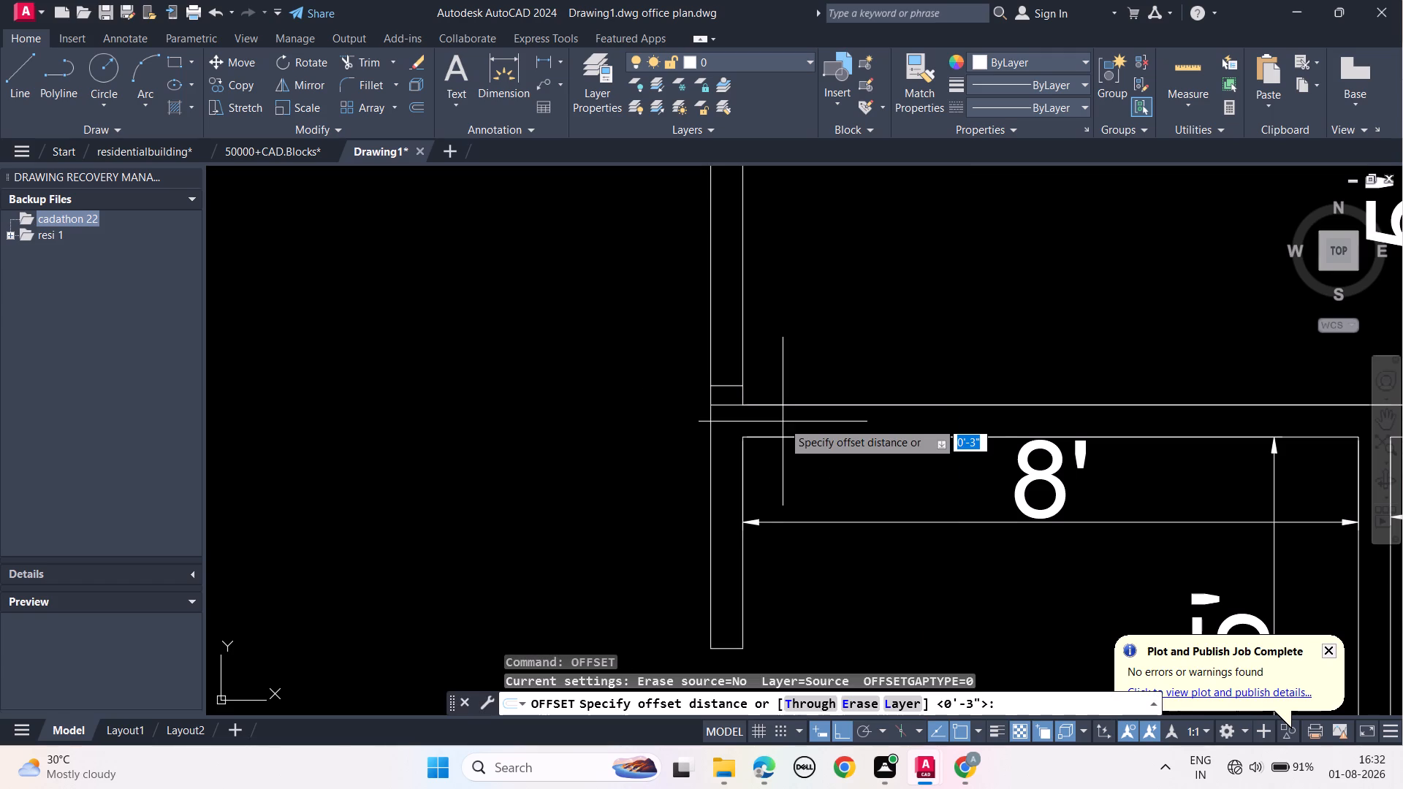
{"action": "key", "text": "2"}
{"action": "key", "text": "apostrophe"}
{"action": "key", "text": "Return"}
{"action": "scroll", "coordinate": [800, 297], "scroll_direction": "down", "scroll_amount": 1}
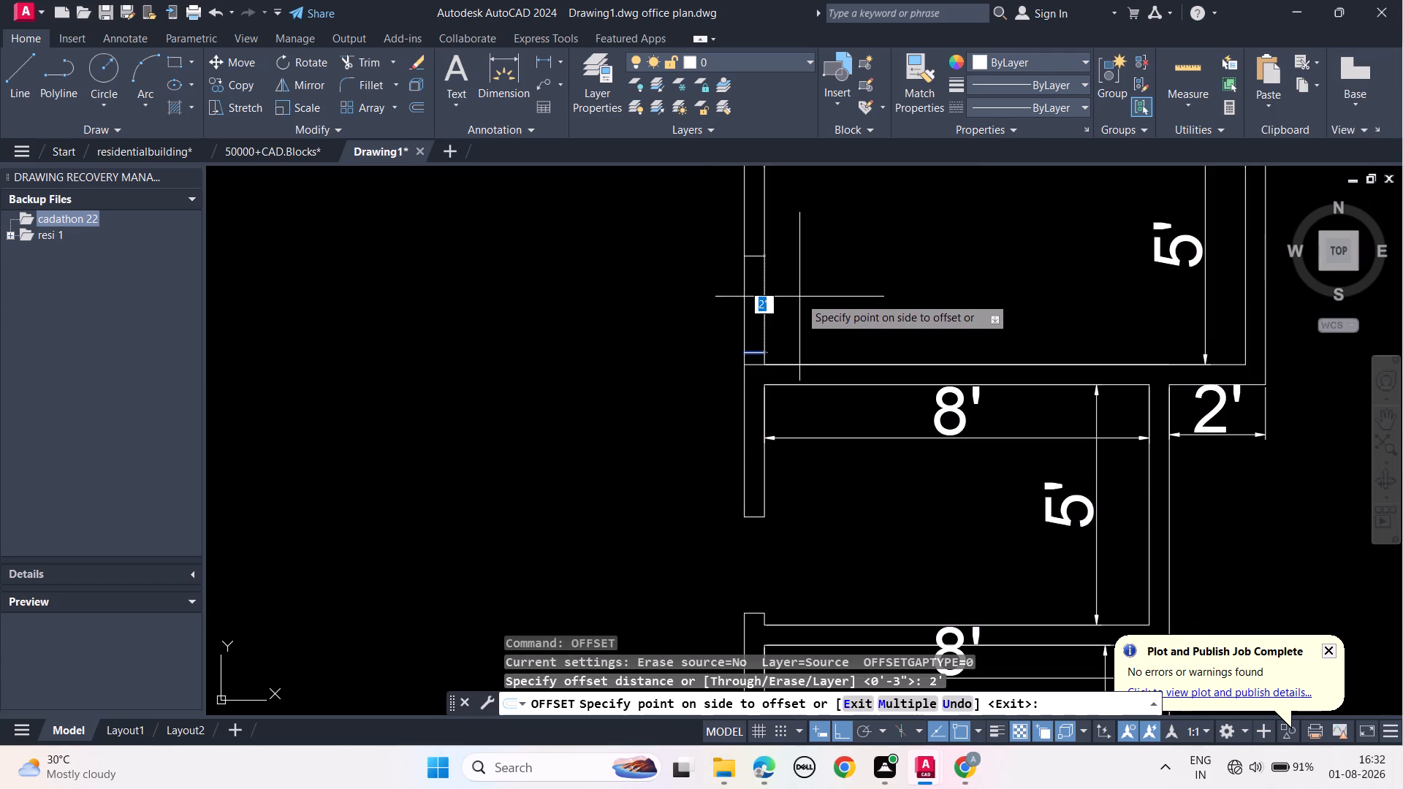
{"action": "middle_click_drag", "start_coordinate": [816, 287], "coordinate": [794, 443]}
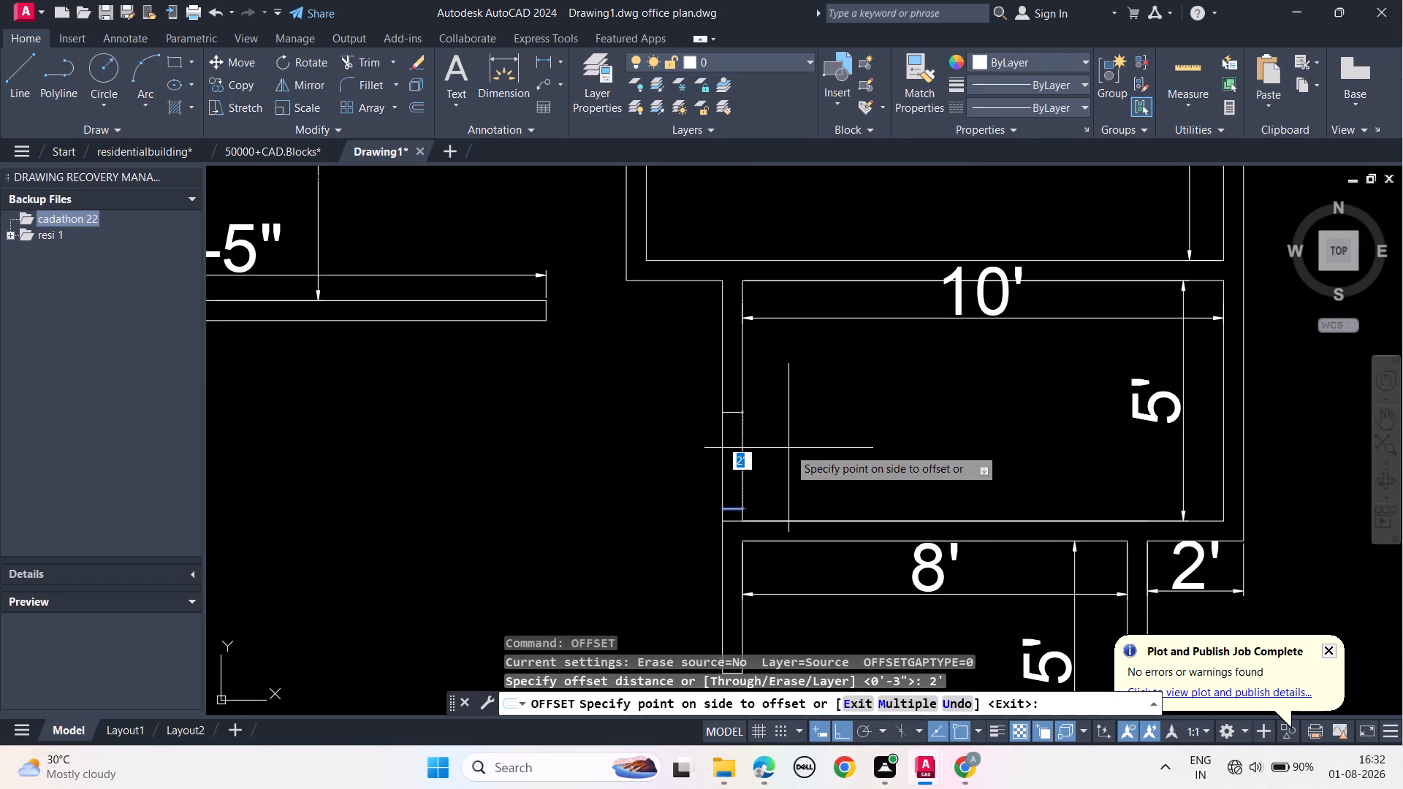
{"action": "left_click", "coordinate": [805, 394]}
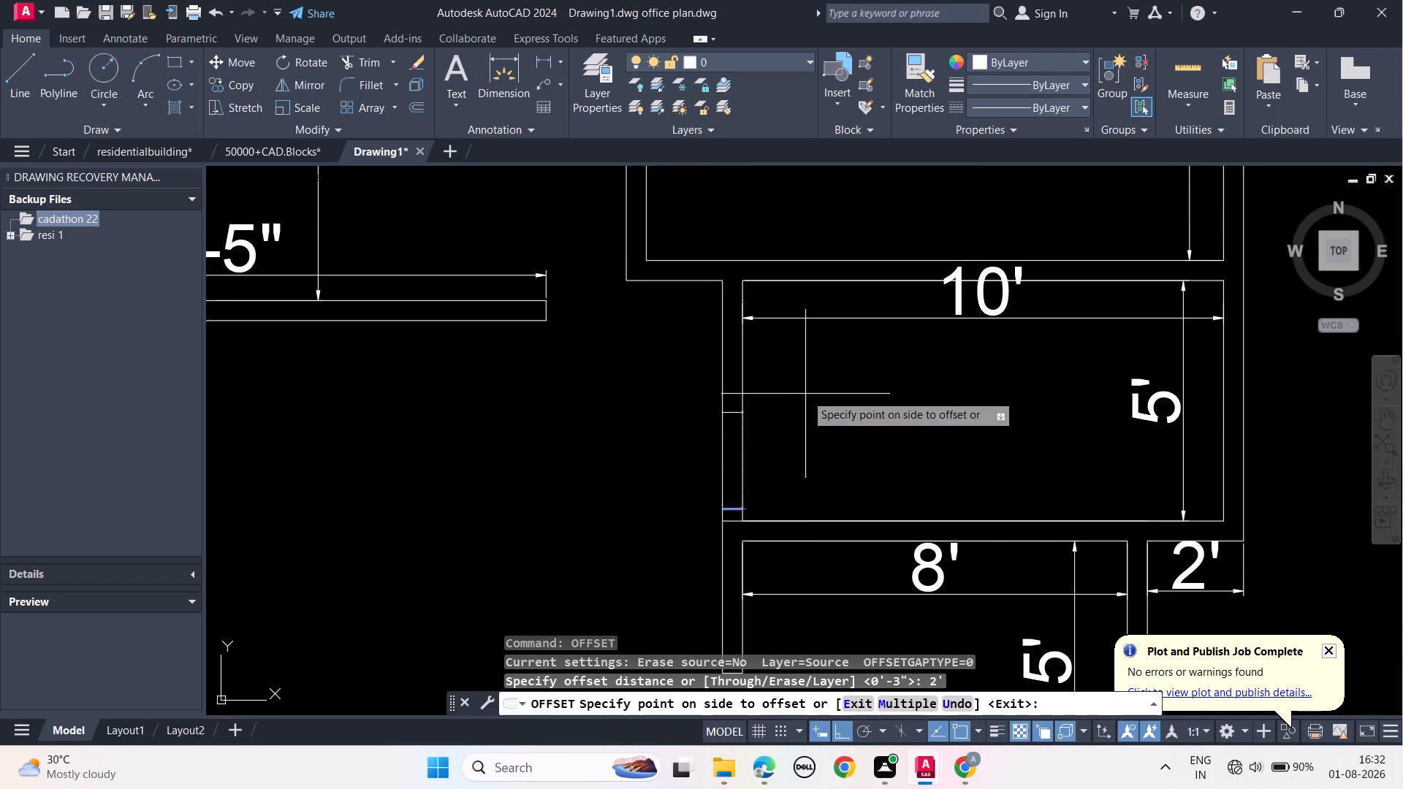
{"action": "key", "text": "Escape"}
{"action": "key", "text": "Escape"}
{"action": "key", "text": "Escape"}
{"action": "key", "text": "Escape"}
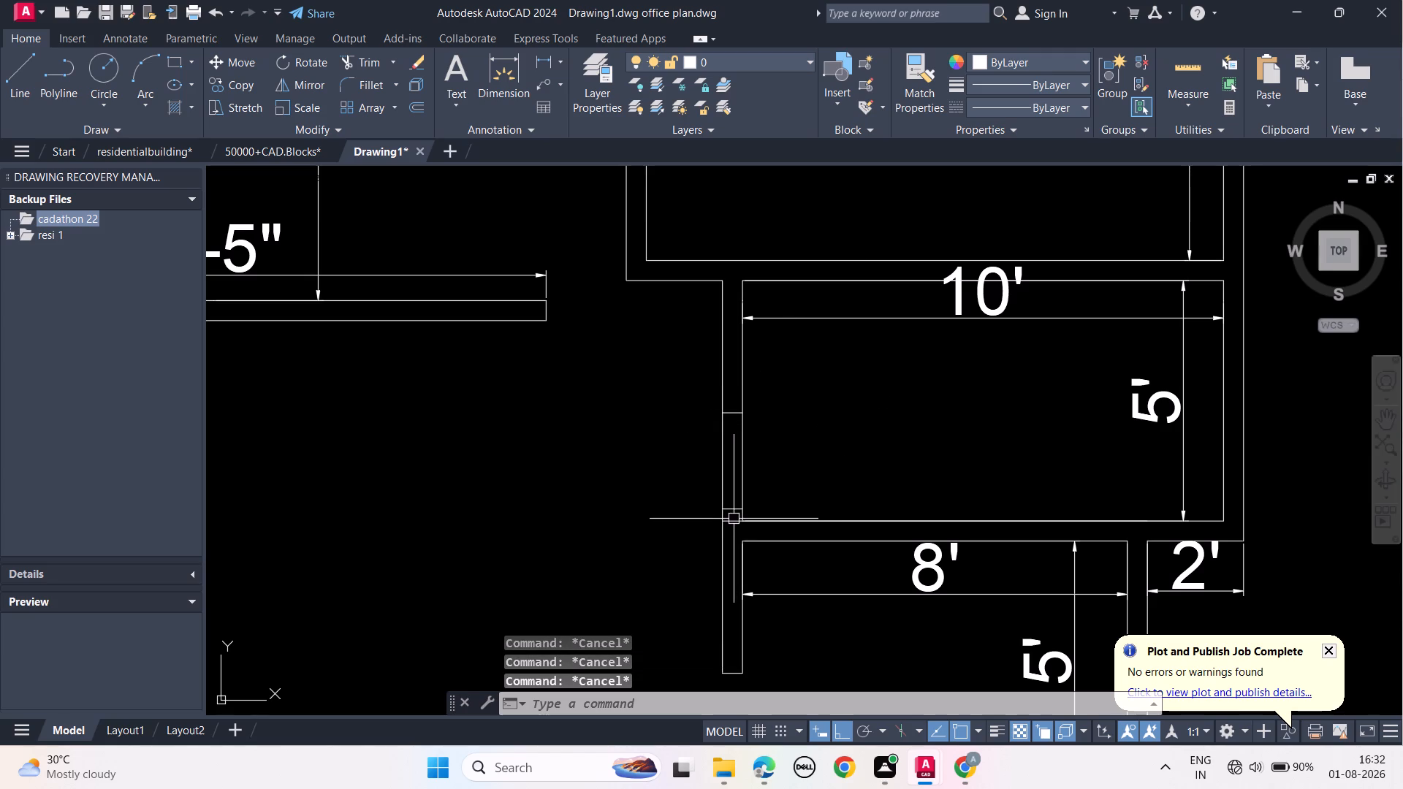
Delete the short construction line across the left wall at the 10' by 5' room's lower-left inside corner.
{"action": "left_click", "coordinate": [734, 519]}
{"action": "key", "text": "Delete"}
Trim both left wall lines between the 10' by 5' room's two jambs to open the doorway.
{"action": "type", "text": "TR"}
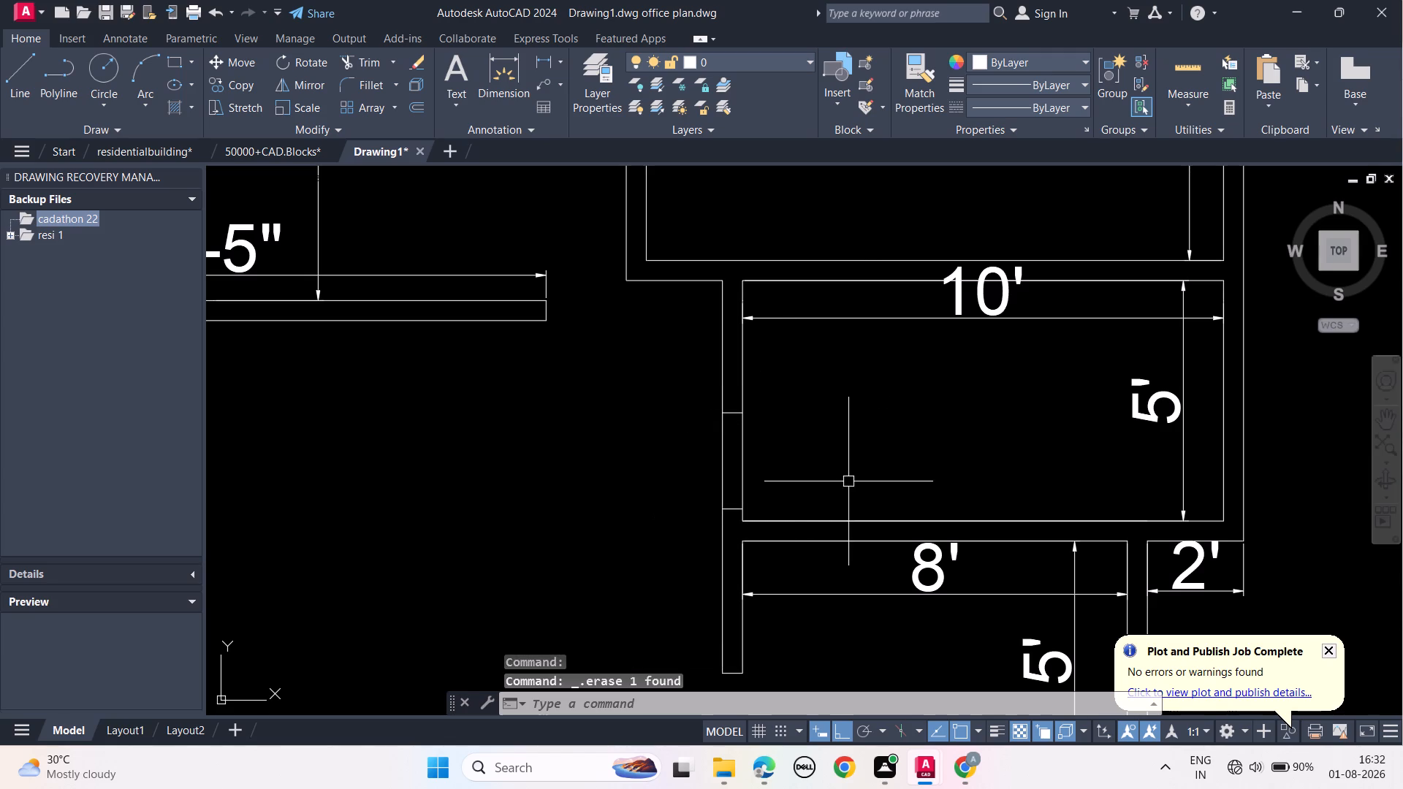
{"action": "key", "text": "space"}
{"action": "left_click_drag", "start_coordinate": [769, 455], "coordinate": [688, 455]}
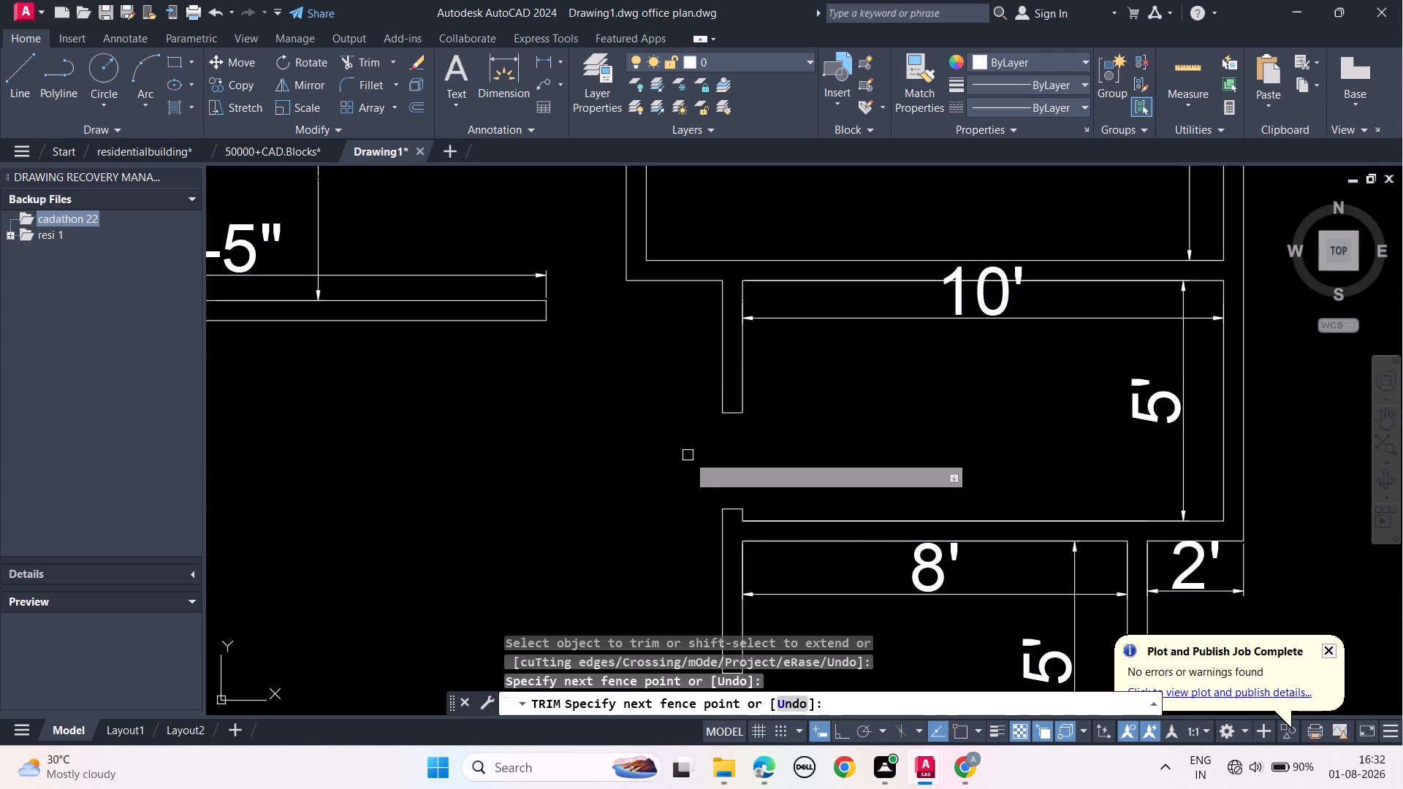
{"action": "key", "text": "Escape"}
{"action": "key", "text": "Escape"}
{"action": "key", "text": "Escape"}
{"action": "key", "text": "Escape"}
Draw a short horizontal line from the 12' by 10' room's lower-left inside corner across and past its left wall.
{"action": "scroll", "coordinate": [688, 455], "scroll_direction": "down", "scroll_amount": 2}
{"action": "middle_click_drag", "start_coordinate": [802, 464], "coordinate": [818, 407]}
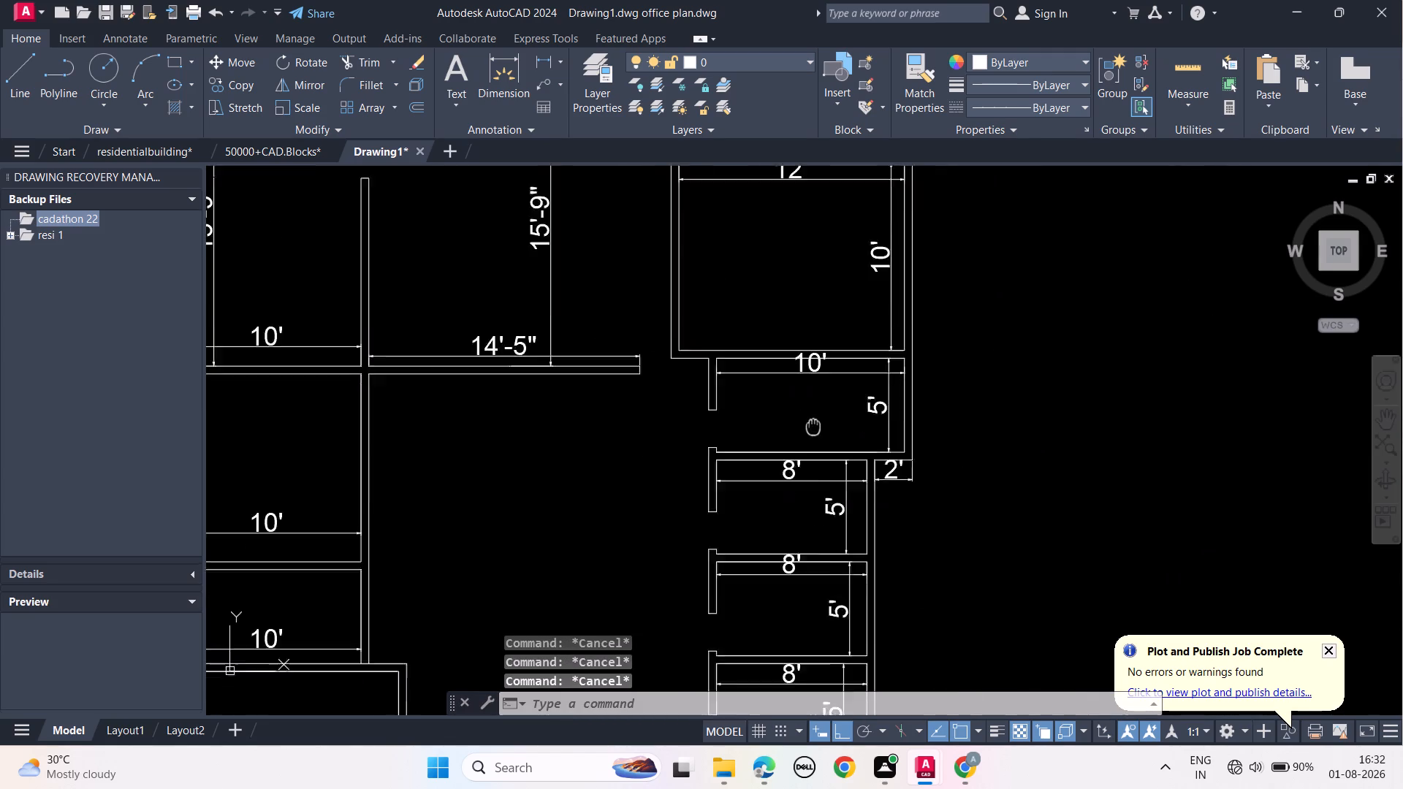
{"action": "middle_click_drag", "start_coordinate": [818, 407], "coordinate": [830, 336]}
{"action": "middle_click_drag", "start_coordinate": [814, 429], "coordinate": [824, 591]}
{"action": "middle_click_drag", "start_coordinate": [837, 480], "coordinate": [843, 537]}
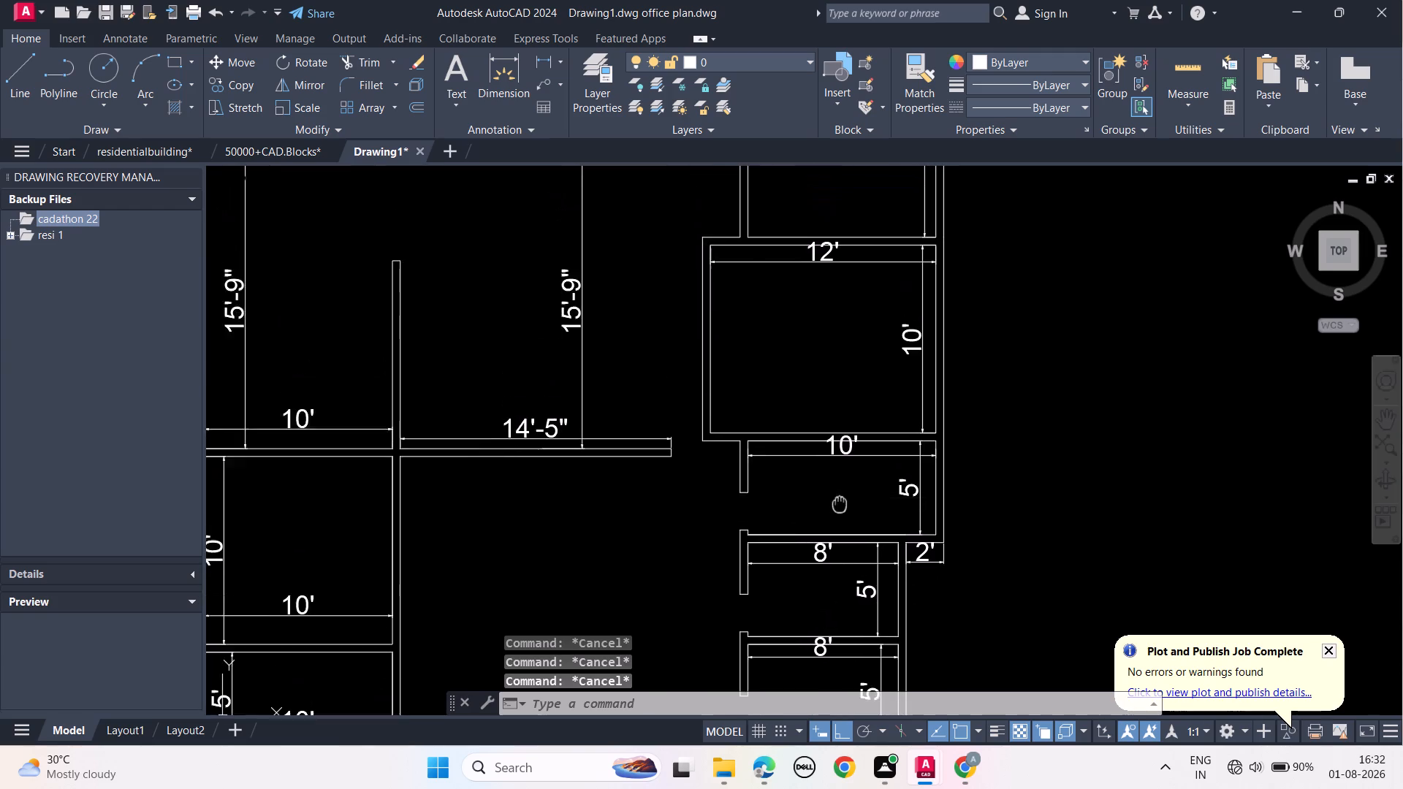
{"action": "middle_click_drag", "start_coordinate": [843, 537], "coordinate": [848, 601]}
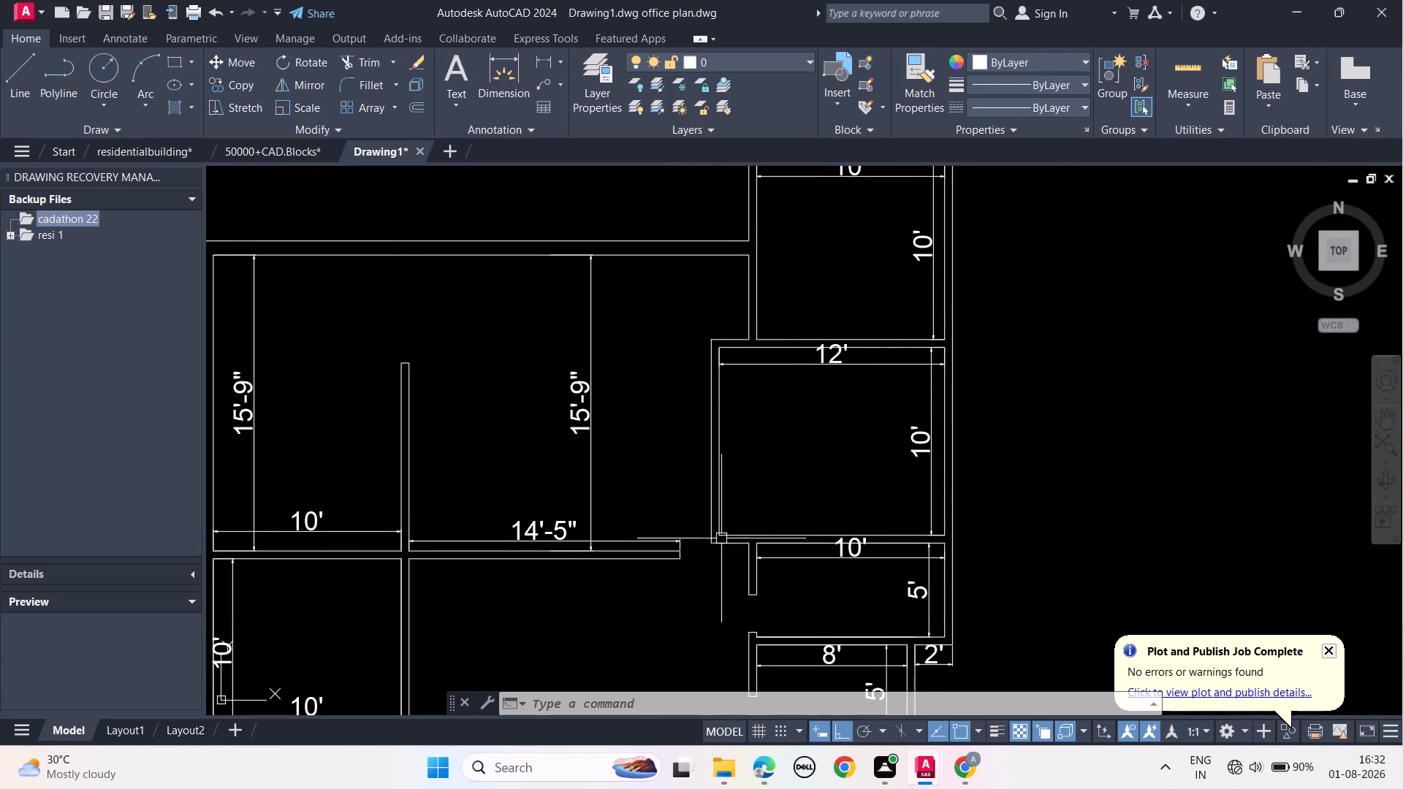
{"action": "scroll", "coordinate": [718, 530], "scroll_direction": "up", "scroll_amount": 3}
{"action": "middle_click_drag", "start_coordinate": [809, 493], "coordinate": [851, 458]}
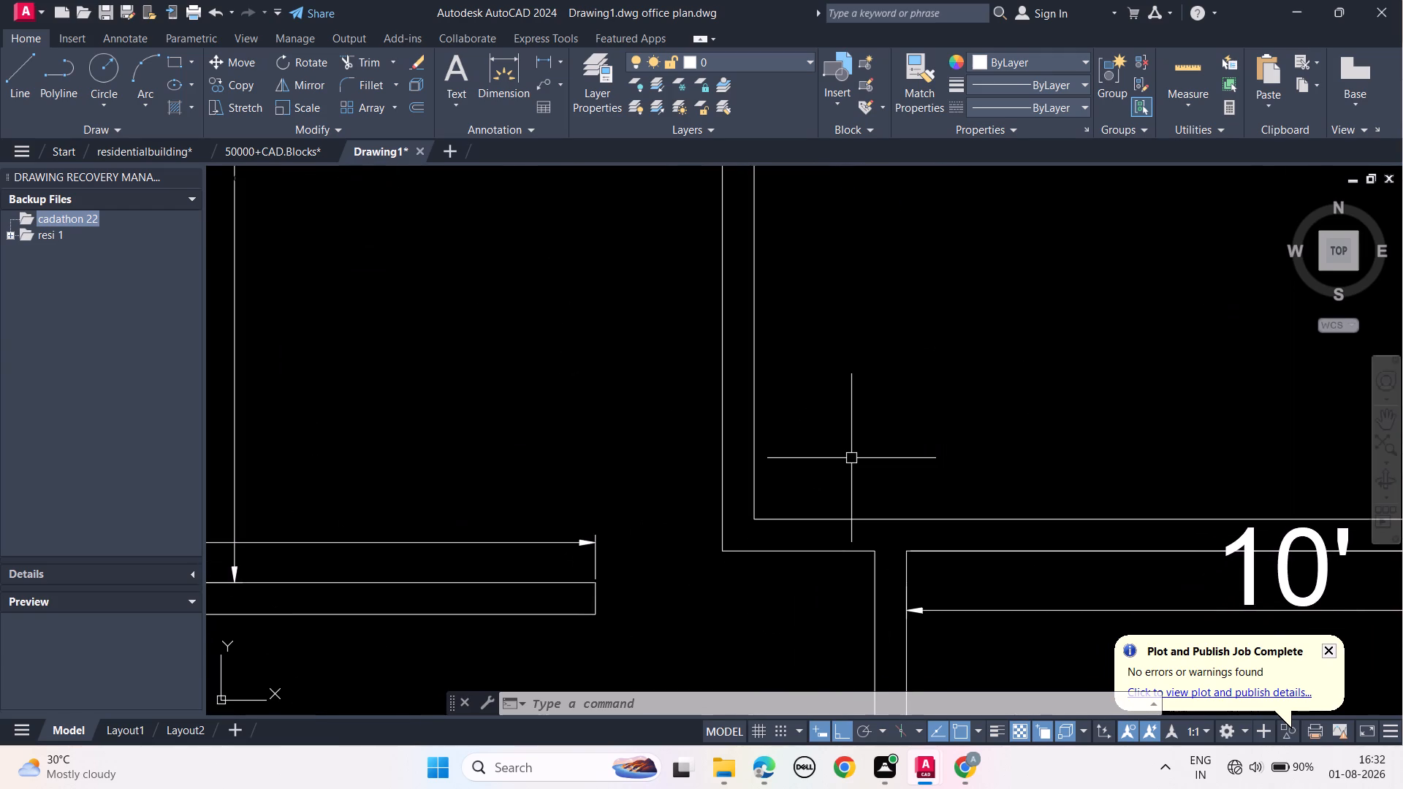
{"action": "type", "text": "L"}
{"action": "key", "text": "space"}
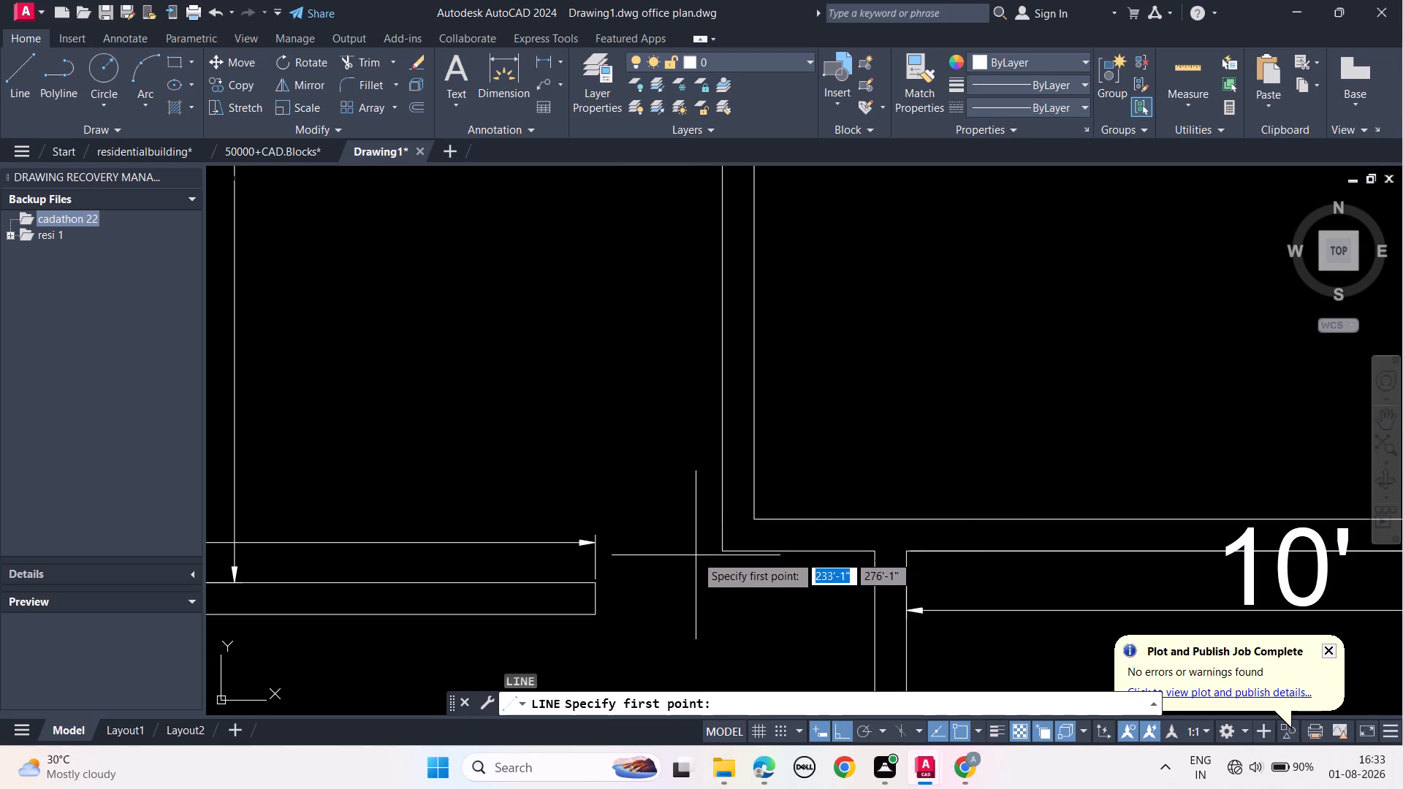
{"action": "left_click", "coordinate": [756, 517]}
{"action": "left_click", "coordinate": [664, 515]}
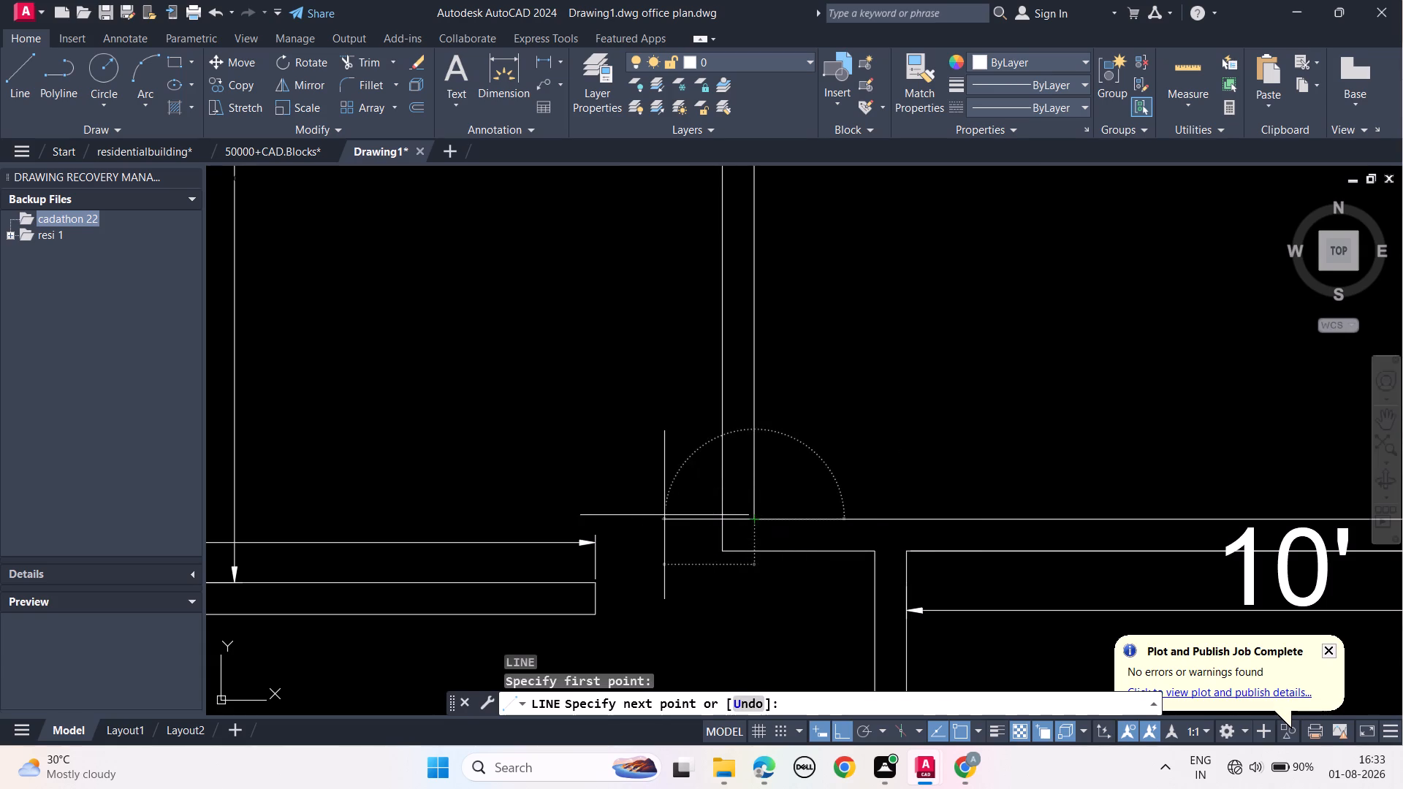
{"action": "key", "text": "Escape"}
{"action": "key", "text": "Escape"}
{"action": "key", "text": "Escape"}
{"action": "key", "text": "Escape"}
{"action": "key", "text": "Escape"}
Trim the short line's overhang beyond the outer face of the 12' by 10' room's left wall.
{"action": "type", "text": "TR"}
{"action": "key", "text": "space"}
{"action": "left_click", "coordinate": [688, 517]}
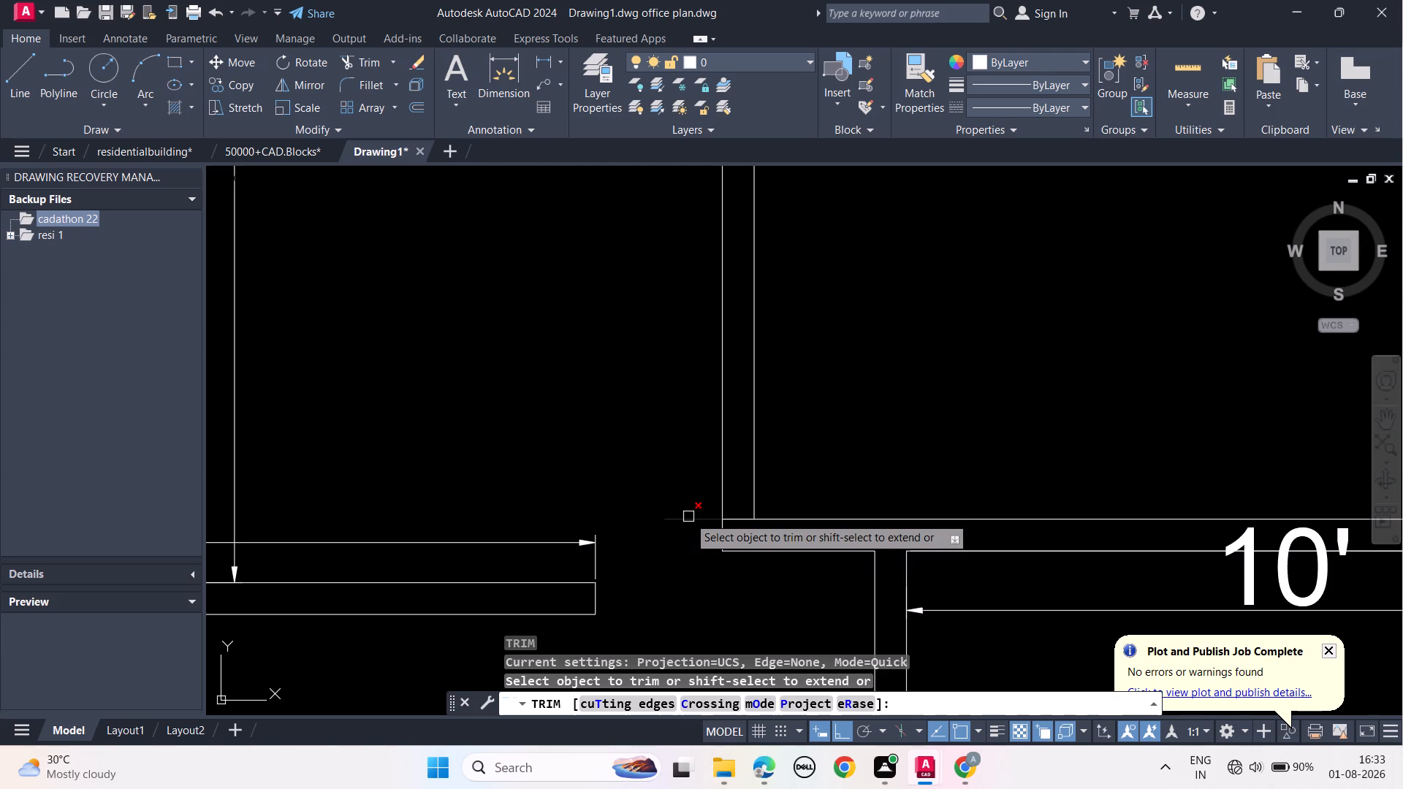
{"action": "key", "text": "Escape"}
{"action": "key", "text": "Escape"}
{"action": "key", "text": "Escape"}
Offset the short line across the left wall 3" upward to form the 12' by 10' room's lower door jamb.
{"action": "left_click", "coordinate": [744, 522]}
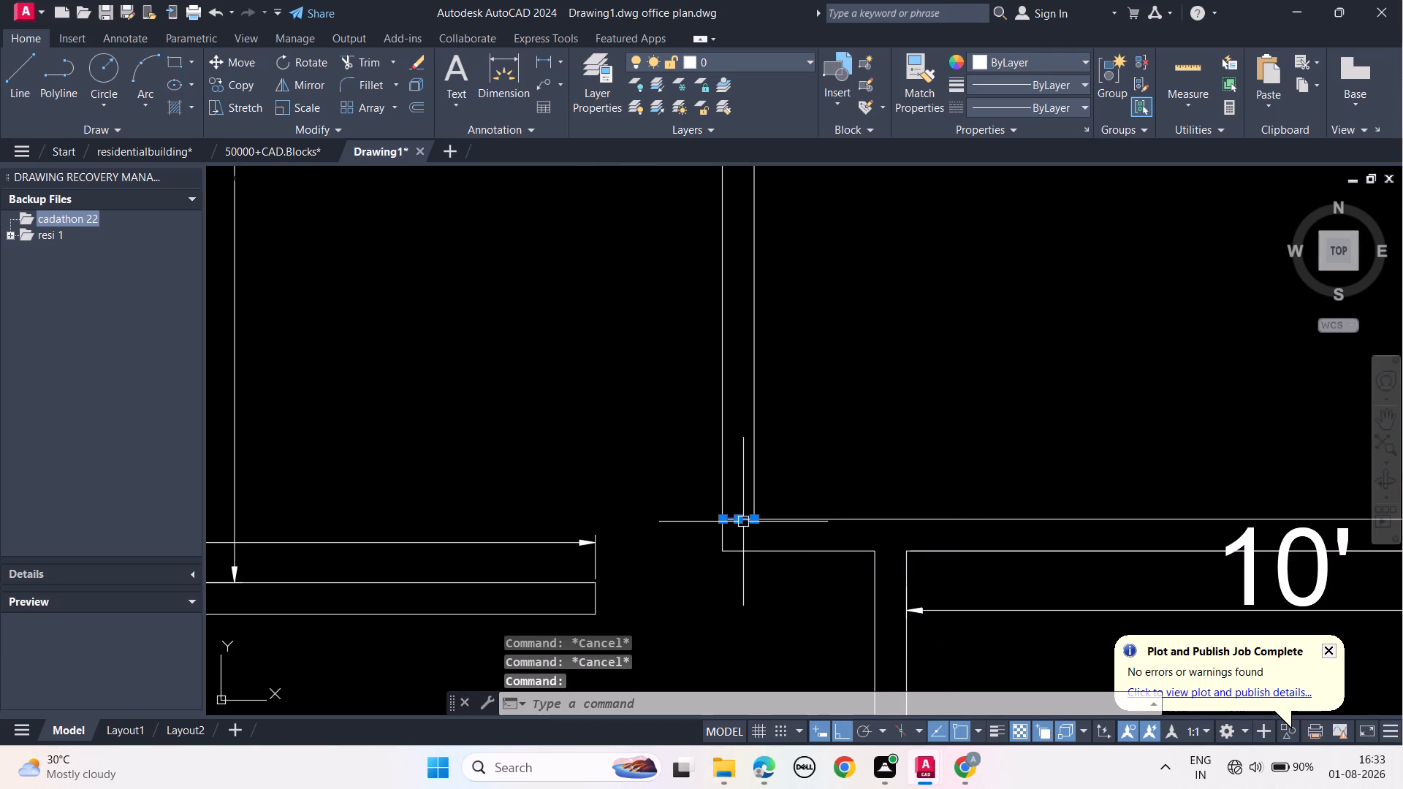
{"action": "type", "text": "OFF"}
{"action": "left_click", "coordinate": [782, 559]}
{"action": "type", "text": "3\""}
{"action": "key", "text": "Return"}
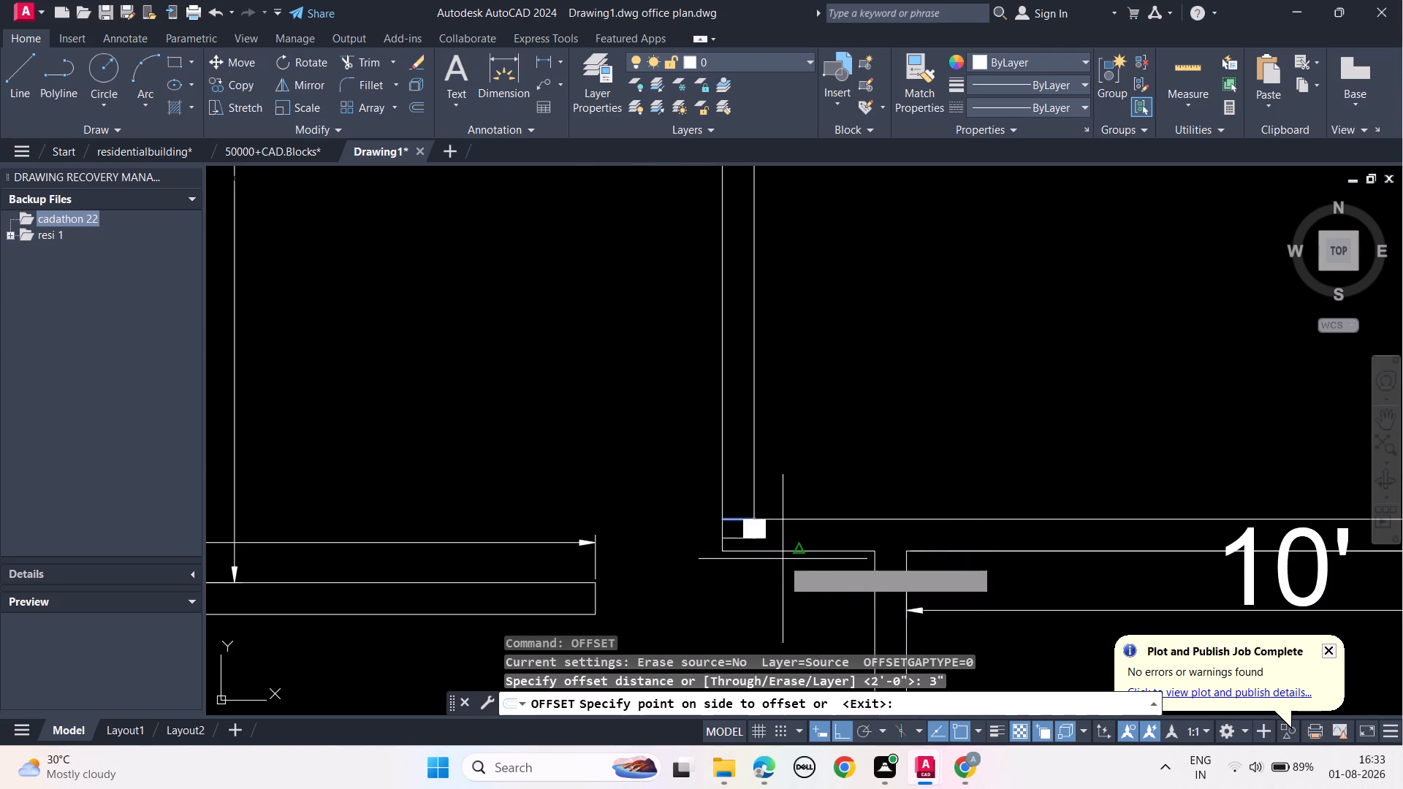
{"action": "left_click", "coordinate": [802, 457]}
{"action": "key", "text": "Escape"}
{"action": "key", "text": "Escape"}
{"action": "key", "text": "Escape"}
Offset the 12' by 10' room's lower door jamb 3' upward to form its upper jamb.
{"action": "left_click", "coordinate": [739, 500]}
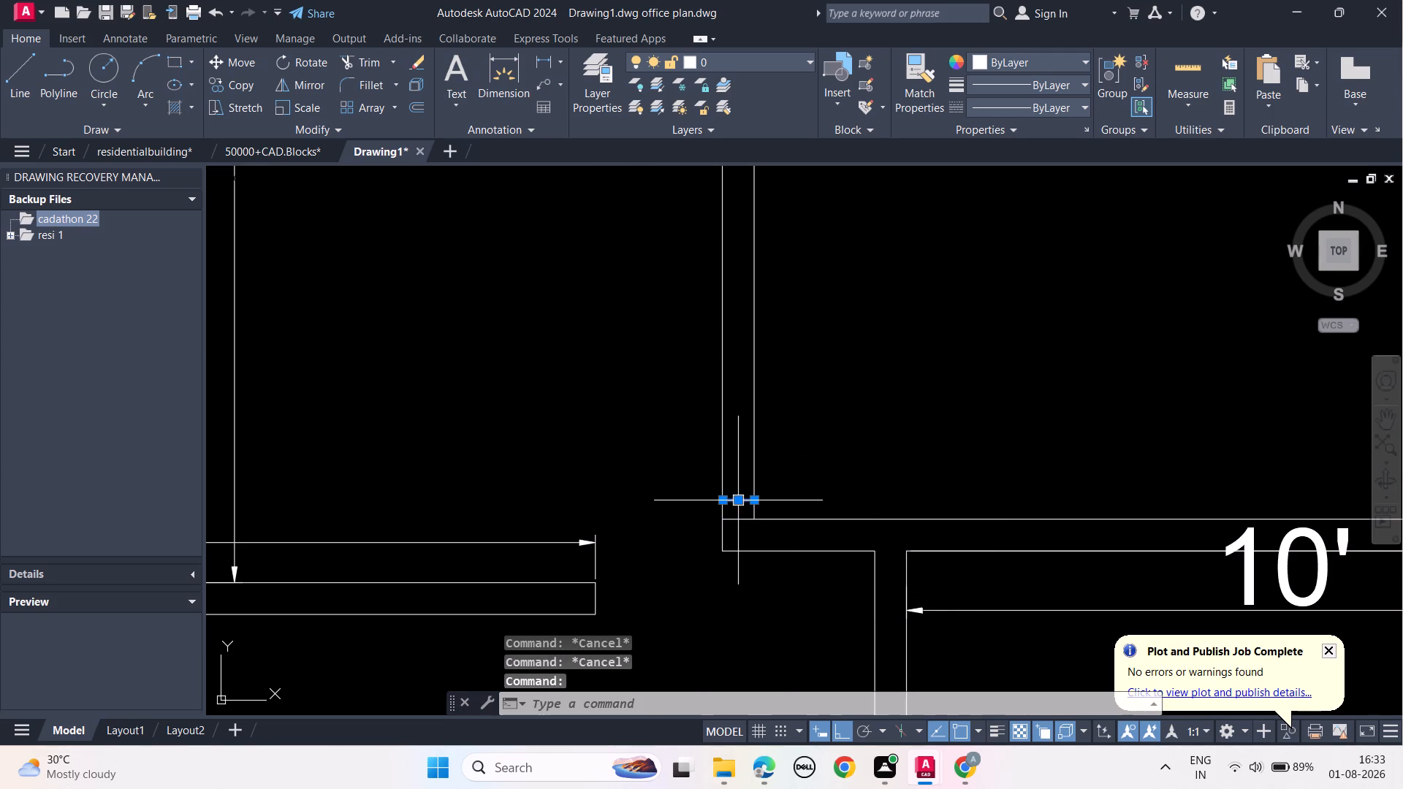
{"action": "type", "text": "OFF"}
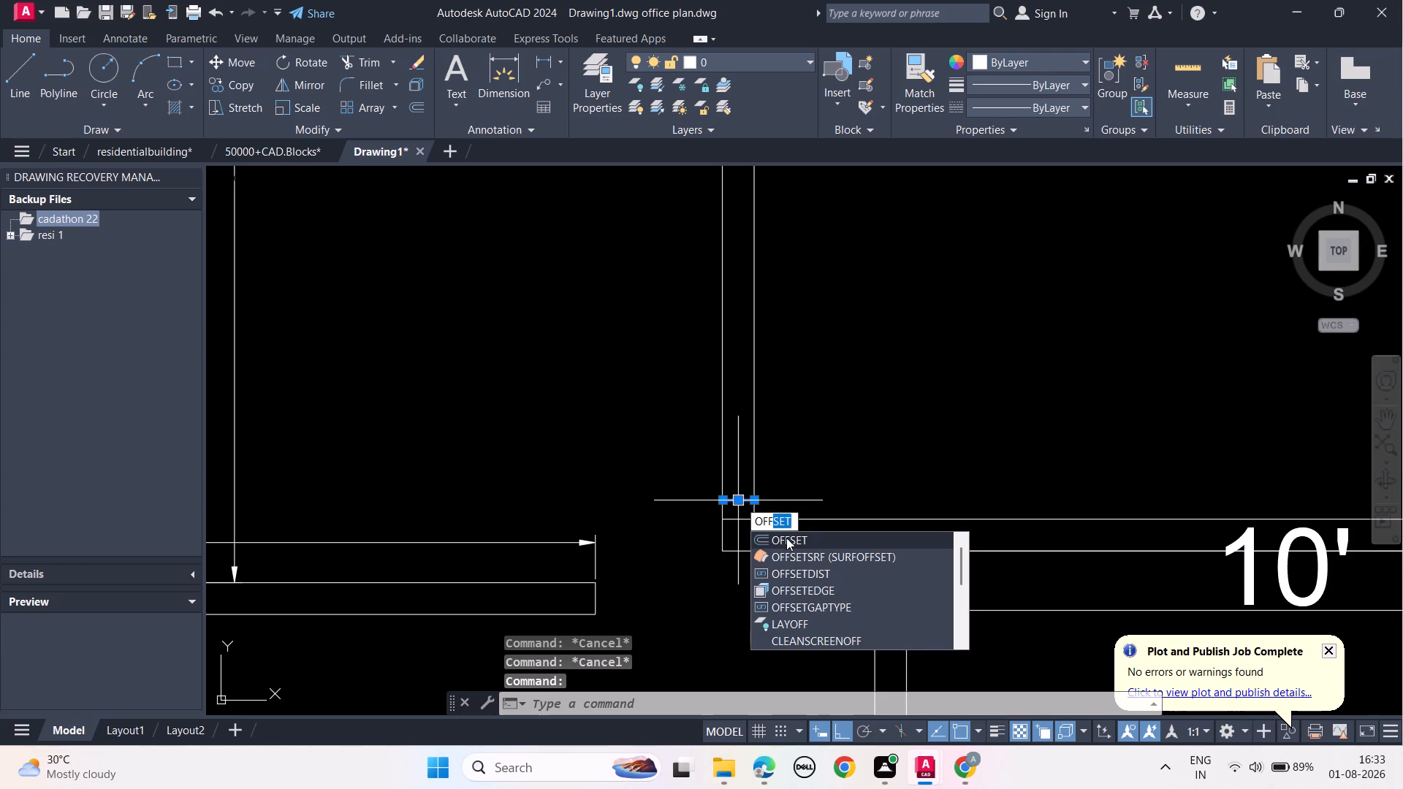
{"action": "left_click", "coordinate": [786, 538]}
{"action": "key", "text": "3"}
{"action": "key", "text": "apostrophe"}
{"action": "key", "text": "Return"}
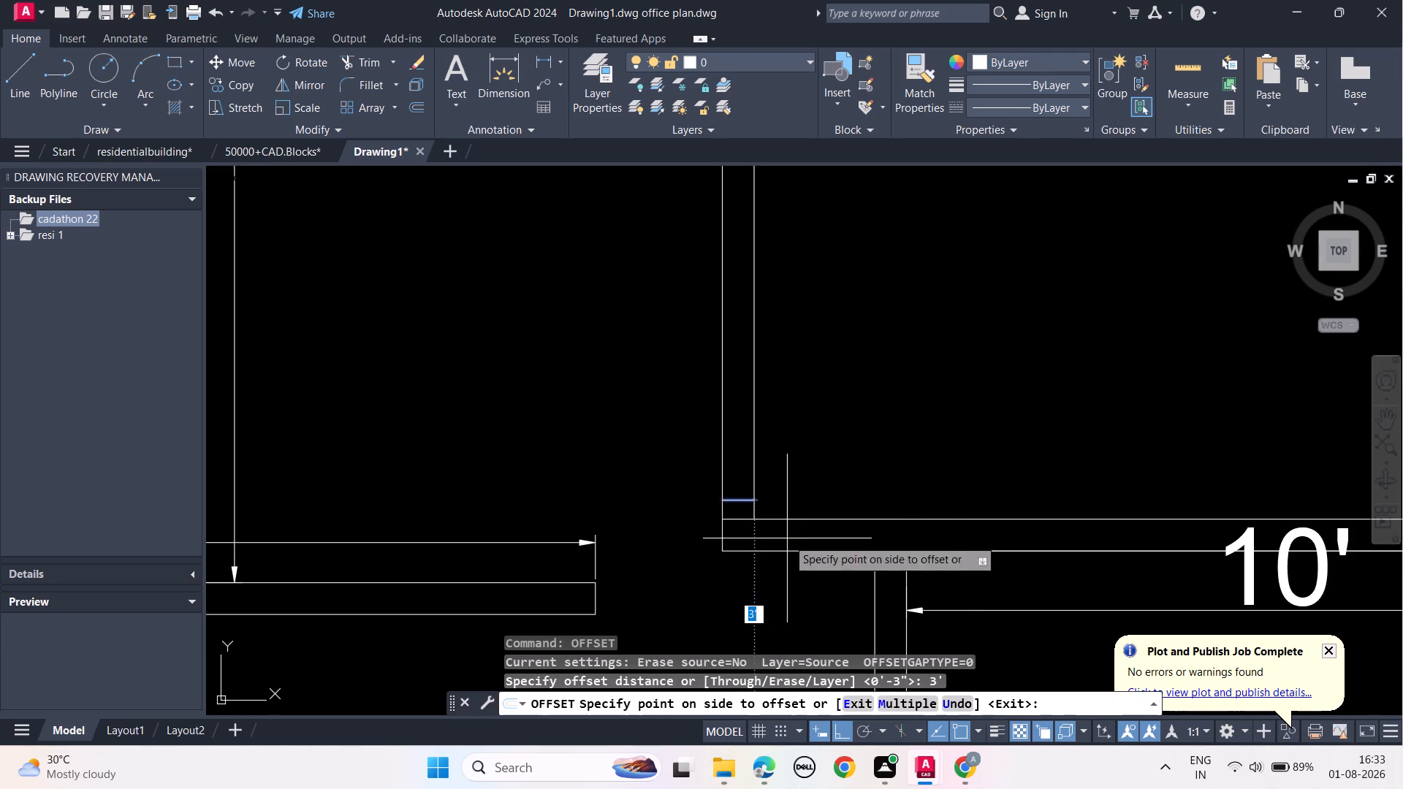
{"action": "scroll", "coordinate": [786, 392], "scroll_direction": "down", "scroll_amount": 1}
{"action": "left_click", "coordinate": [796, 386]}
{"action": "key", "text": "Escape"}
{"action": "key", "text": "Escape"}
{"action": "key", "text": "Escape"}
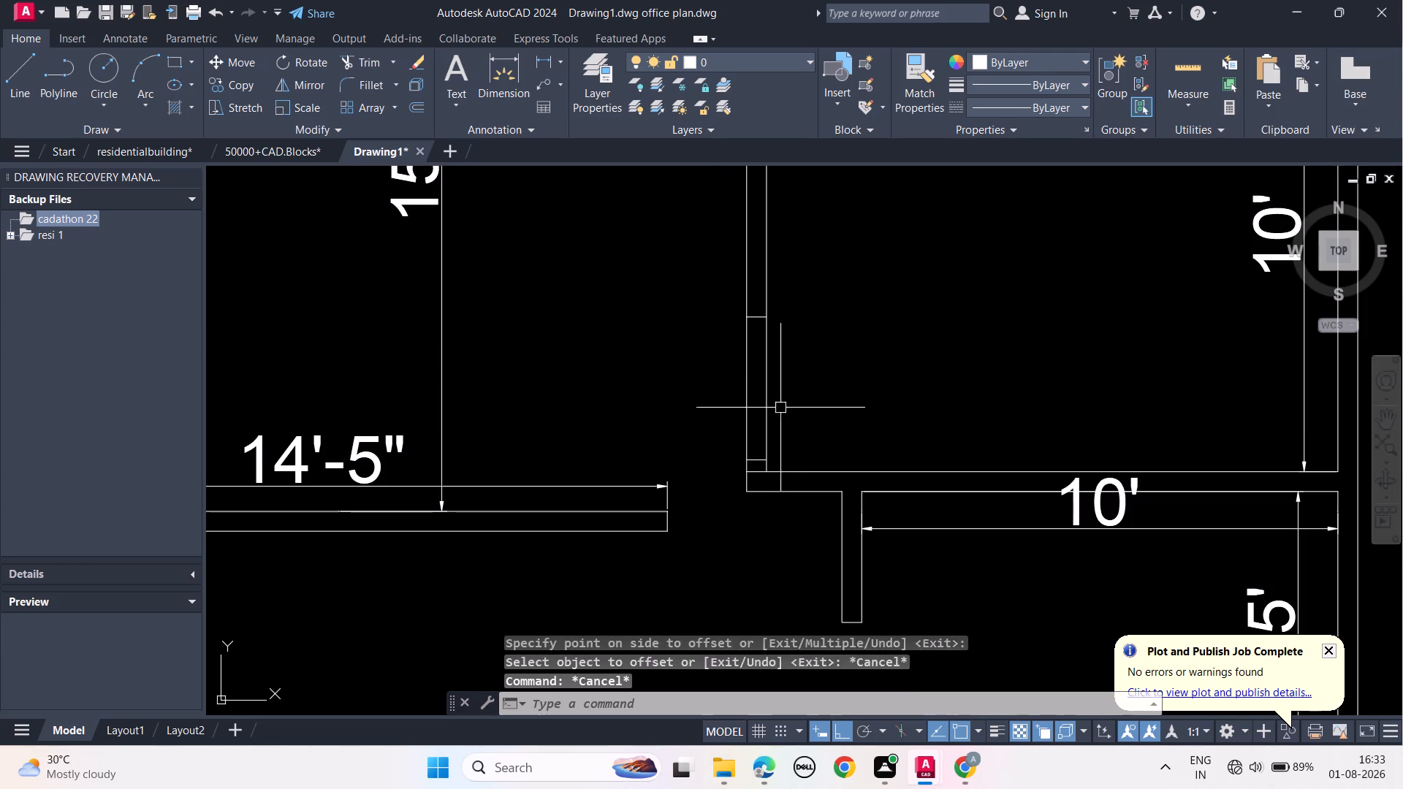
Delete the short construction line across the left wall at the 12' by 10' room's lower-left inside corner.
{"action": "scroll", "coordinate": [758, 479], "scroll_direction": "up", "scroll_amount": 2}
{"action": "left_click", "coordinate": [757, 461]}
{"action": "key", "text": "Delete"}
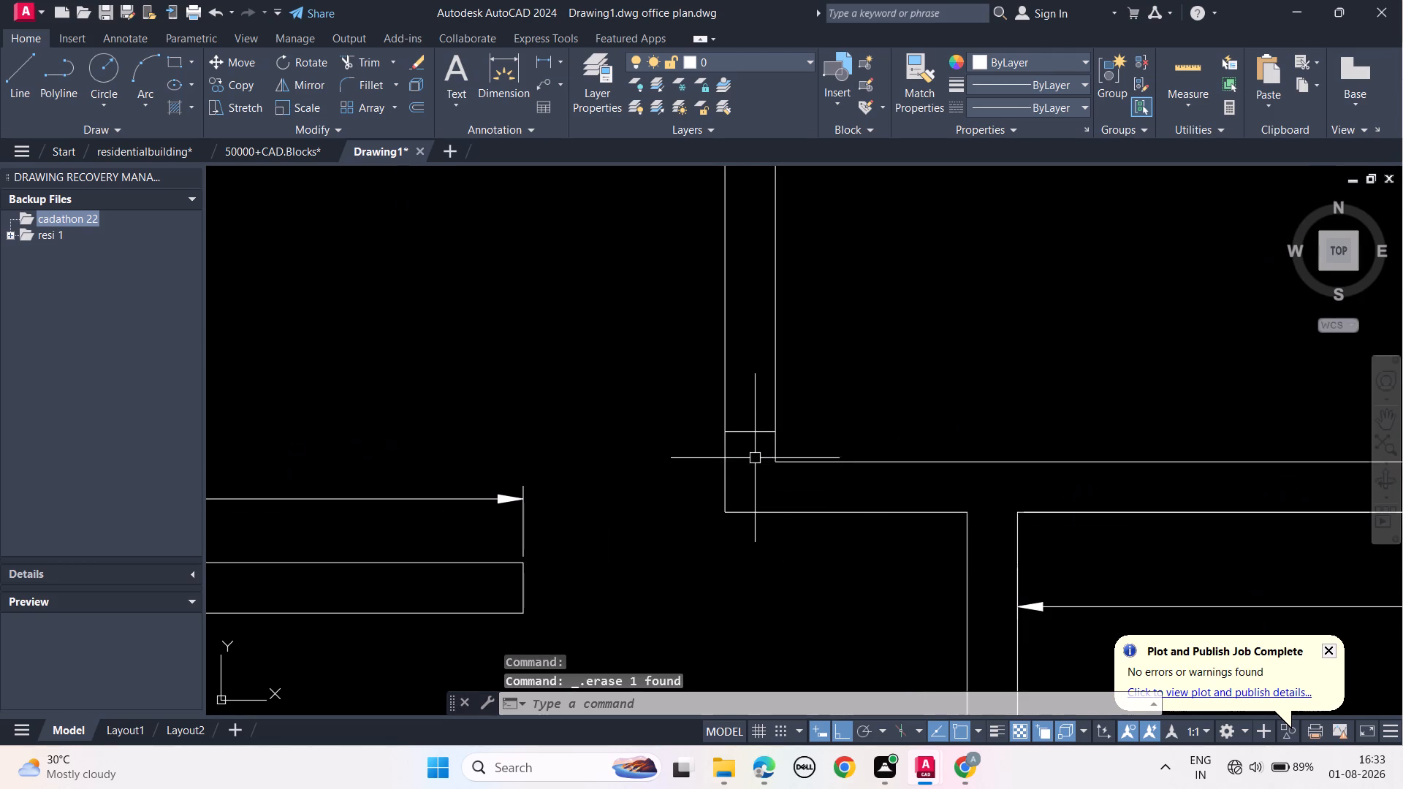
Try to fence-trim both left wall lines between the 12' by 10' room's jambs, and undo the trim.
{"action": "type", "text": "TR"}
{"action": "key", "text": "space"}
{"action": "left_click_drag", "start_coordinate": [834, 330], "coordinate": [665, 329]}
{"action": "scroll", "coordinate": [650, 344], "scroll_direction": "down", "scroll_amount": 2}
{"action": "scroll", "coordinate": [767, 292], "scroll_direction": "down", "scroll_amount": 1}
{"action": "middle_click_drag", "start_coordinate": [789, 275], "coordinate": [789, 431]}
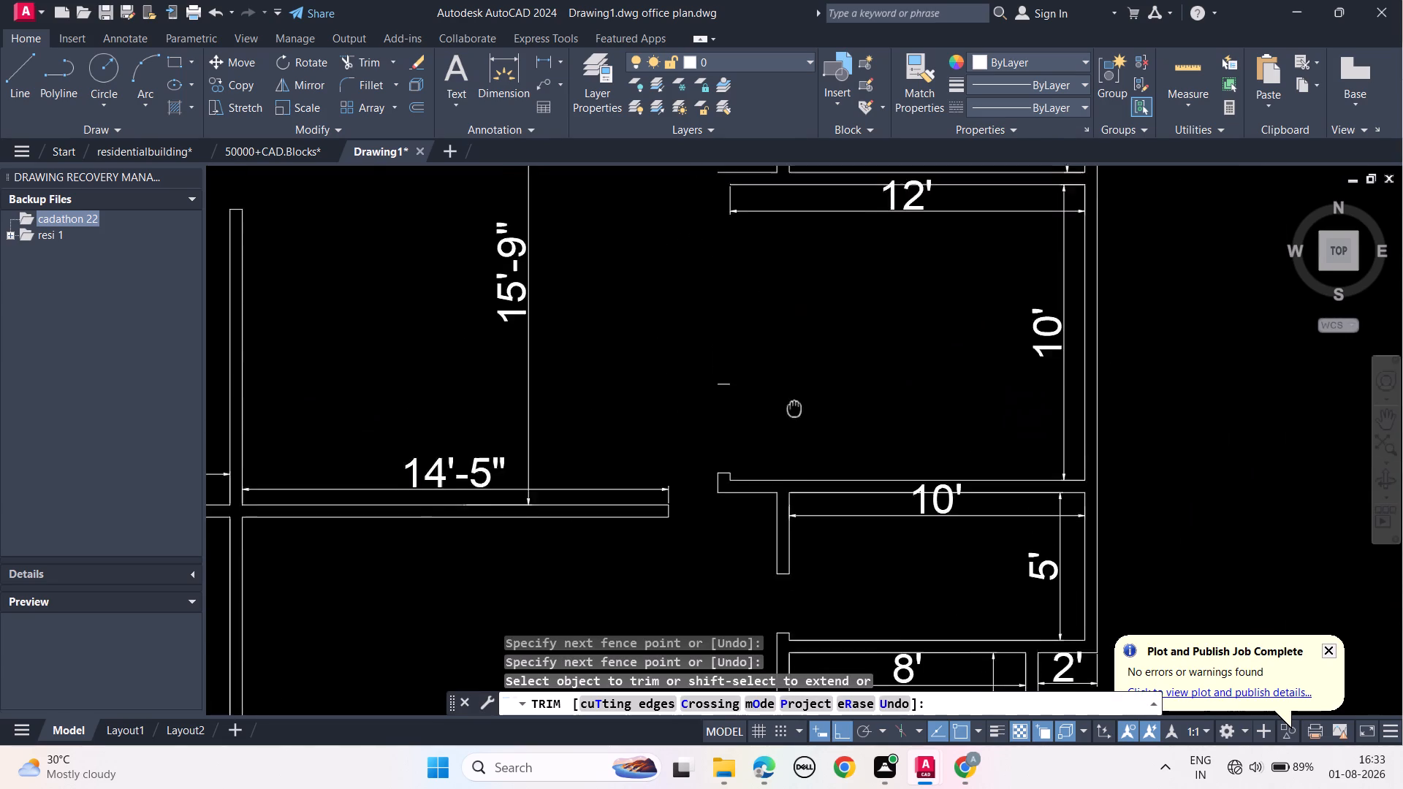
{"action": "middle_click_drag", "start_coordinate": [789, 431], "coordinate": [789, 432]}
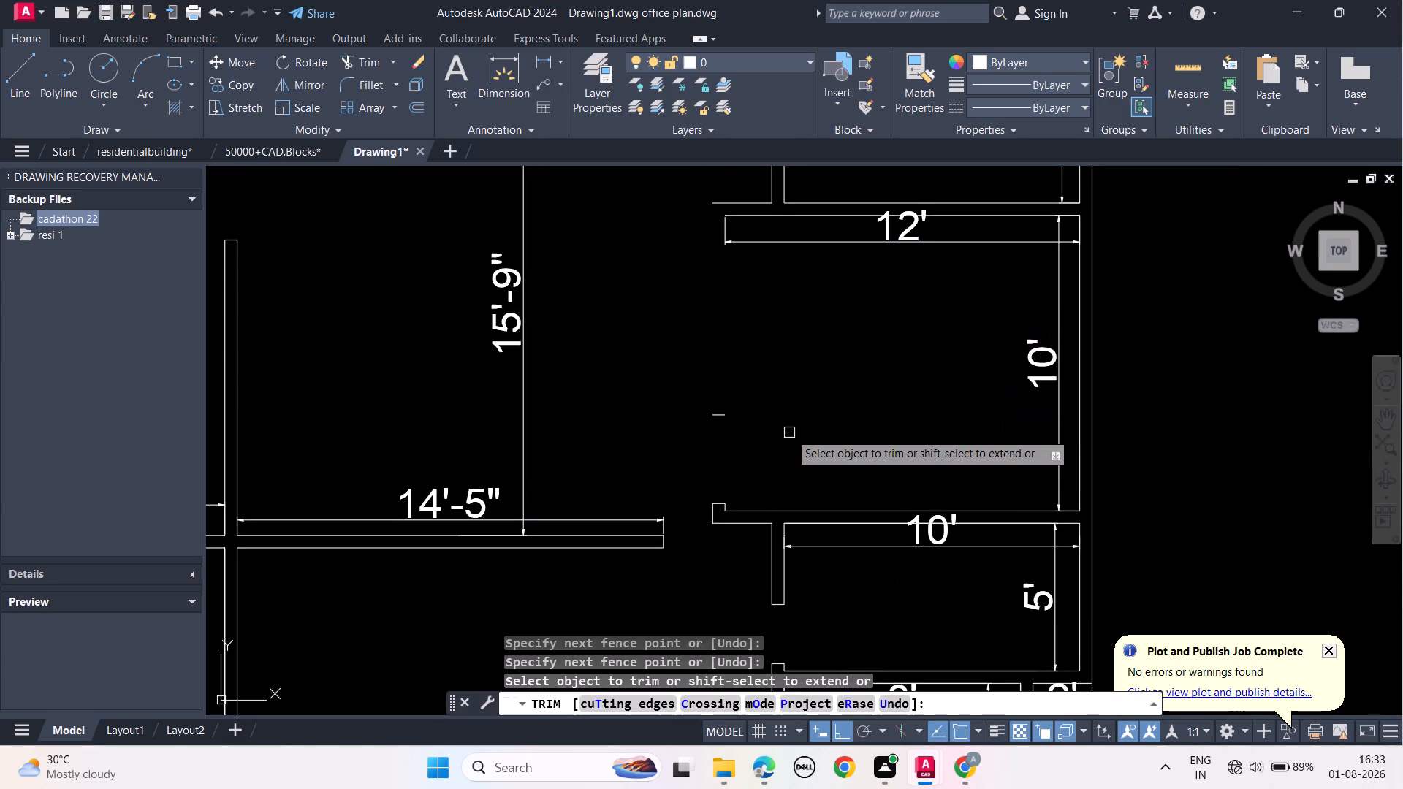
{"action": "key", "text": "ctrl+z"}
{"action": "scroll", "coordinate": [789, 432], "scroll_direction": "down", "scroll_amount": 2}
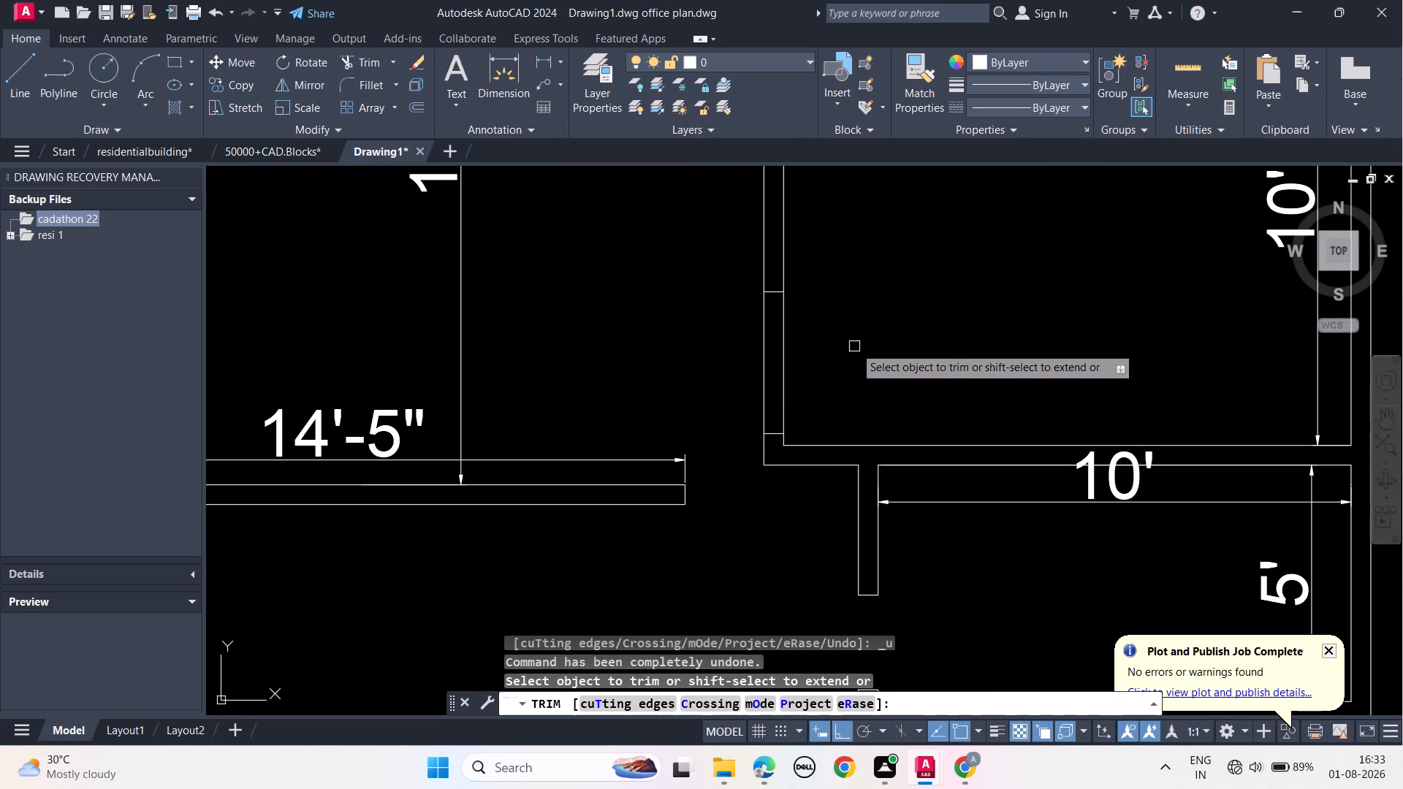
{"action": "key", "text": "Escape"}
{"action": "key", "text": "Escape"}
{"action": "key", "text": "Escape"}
Trim the two left wall lines individually between the 12' by 10' room's jambs to open the doorway.
{"action": "scroll", "coordinate": [854, 346], "scroll_direction": "down", "scroll_amount": 2}
{"action": "middle_click_drag", "start_coordinate": [873, 328], "coordinate": [863, 397]}
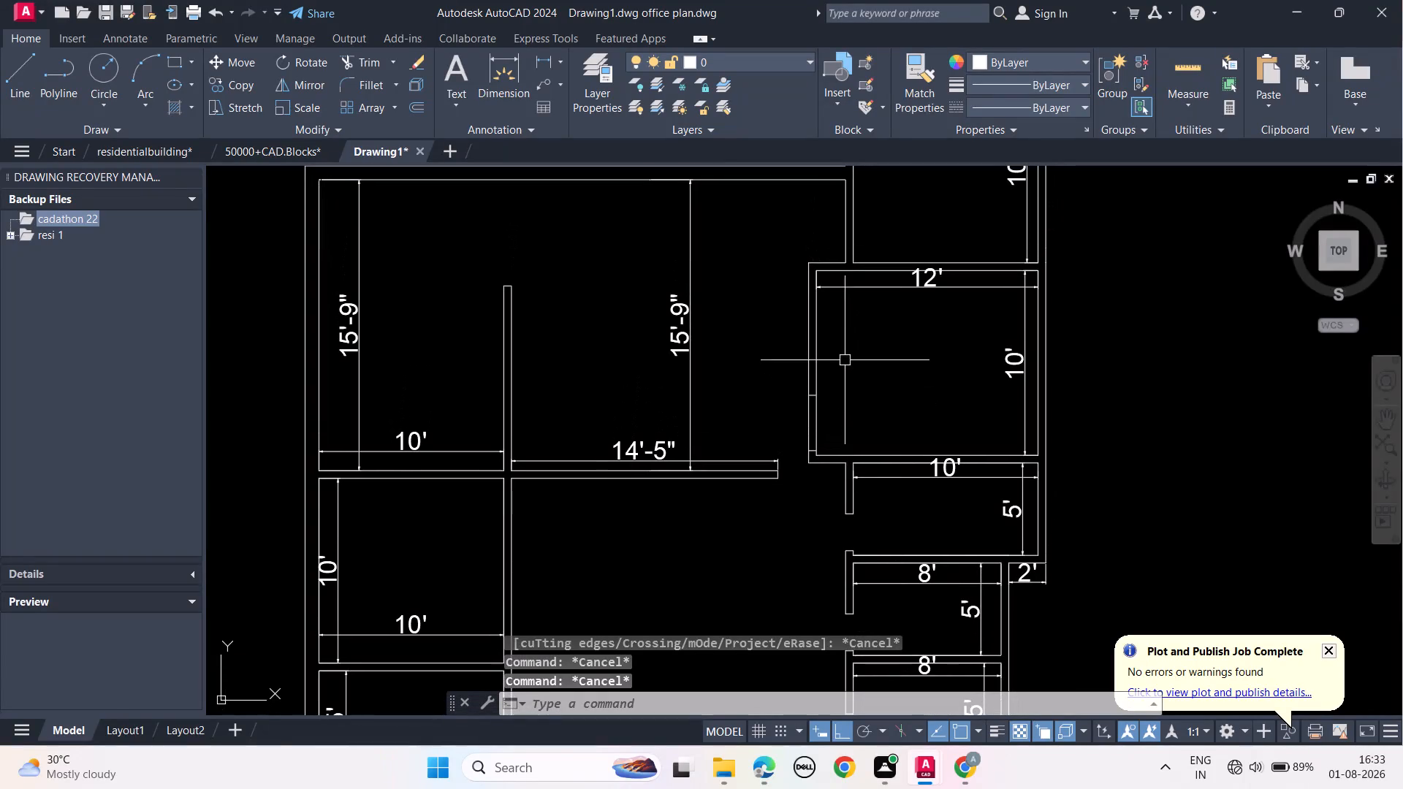
{"action": "scroll", "coordinate": [850, 329], "scroll_direction": "up", "scroll_amount": 2}
{"action": "middle_click_drag", "start_coordinate": [837, 409], "coordinate": [851, 331]}
{"action": "type", "text": "TR"}
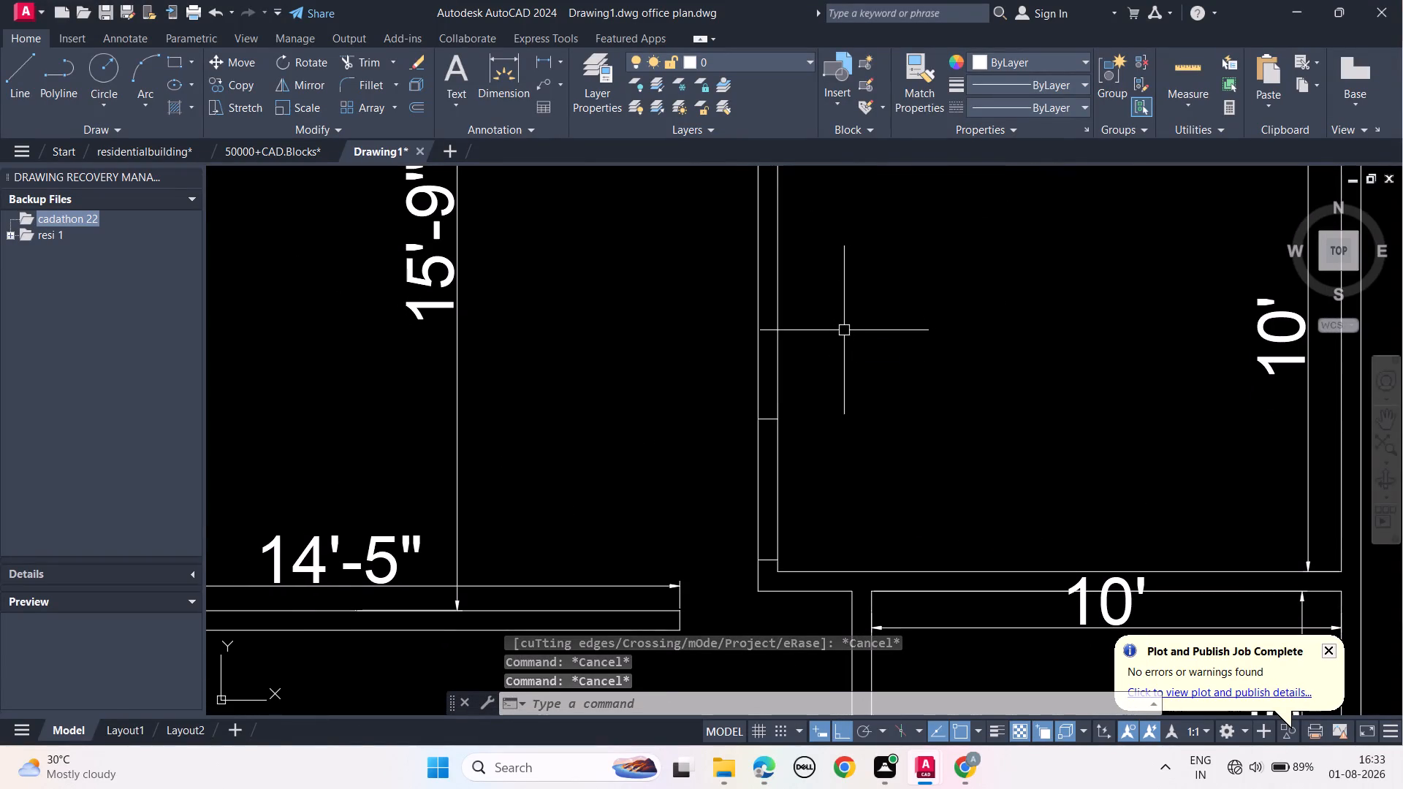
{"action": "key", "text": "space"}
{"action": "left_click", "coordinate": [761, 503]}
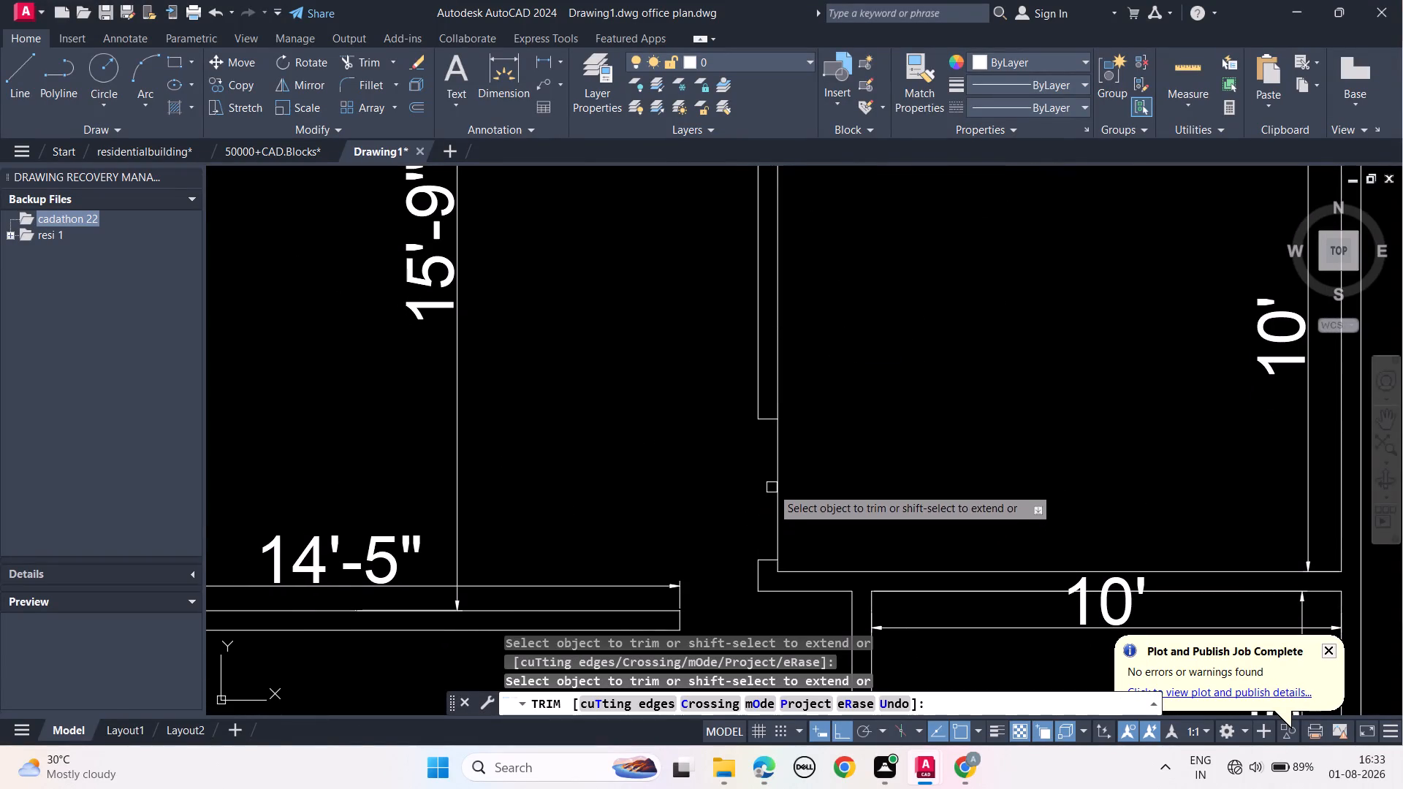
{"action": "left_click", "coordinate": [777, 483]}
{"action": "key", "text": "Escape"}
{"action": "key", "text": "Escape"}
{"action": "key", "text": "Escape"}
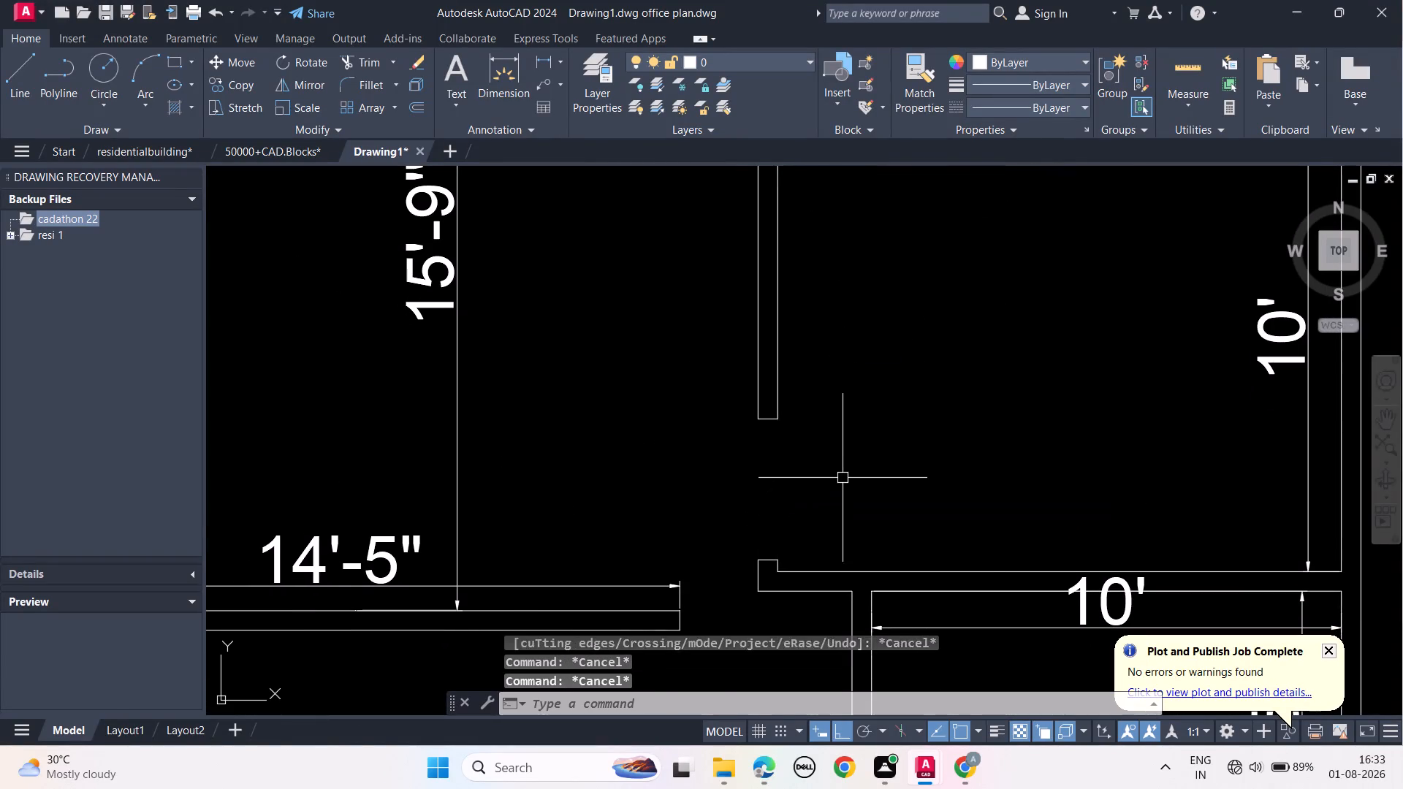
{"action": "key", "text": "Escape"}
Draw a short line across the left wall at the lower-left inside corner of the topmost 10' by 10' room.
{"action": "scroll", "coordinate": [843, 479], "scroll_direction": "down", "scroll_amount": 2}
{"action": "middle_click_drag", "start_coordinate": [856, 452], "coordinate": [813, 562]}
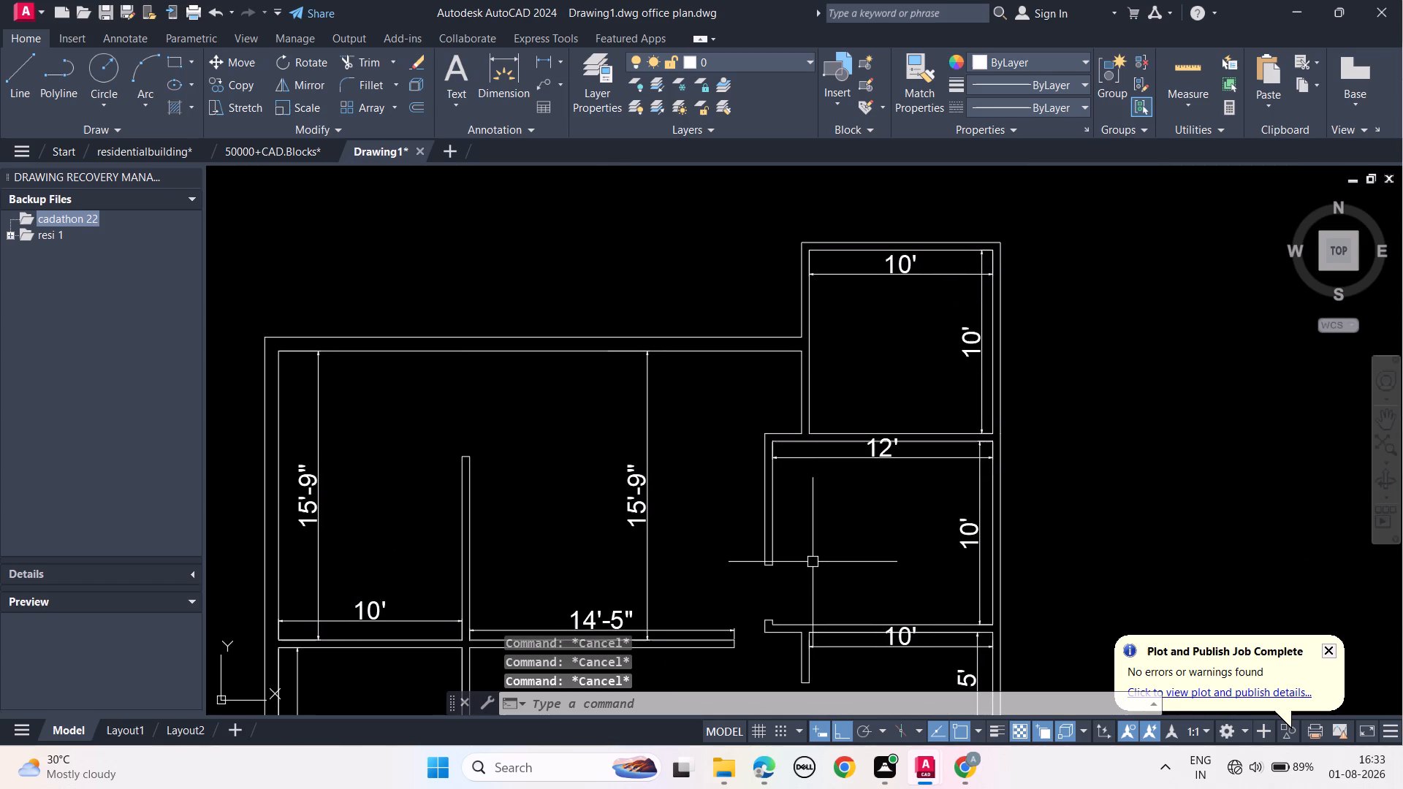
{"action": "scroll", "coordinate": [845, 390], "scroll_direction": "up", "scroll_amount": 2}
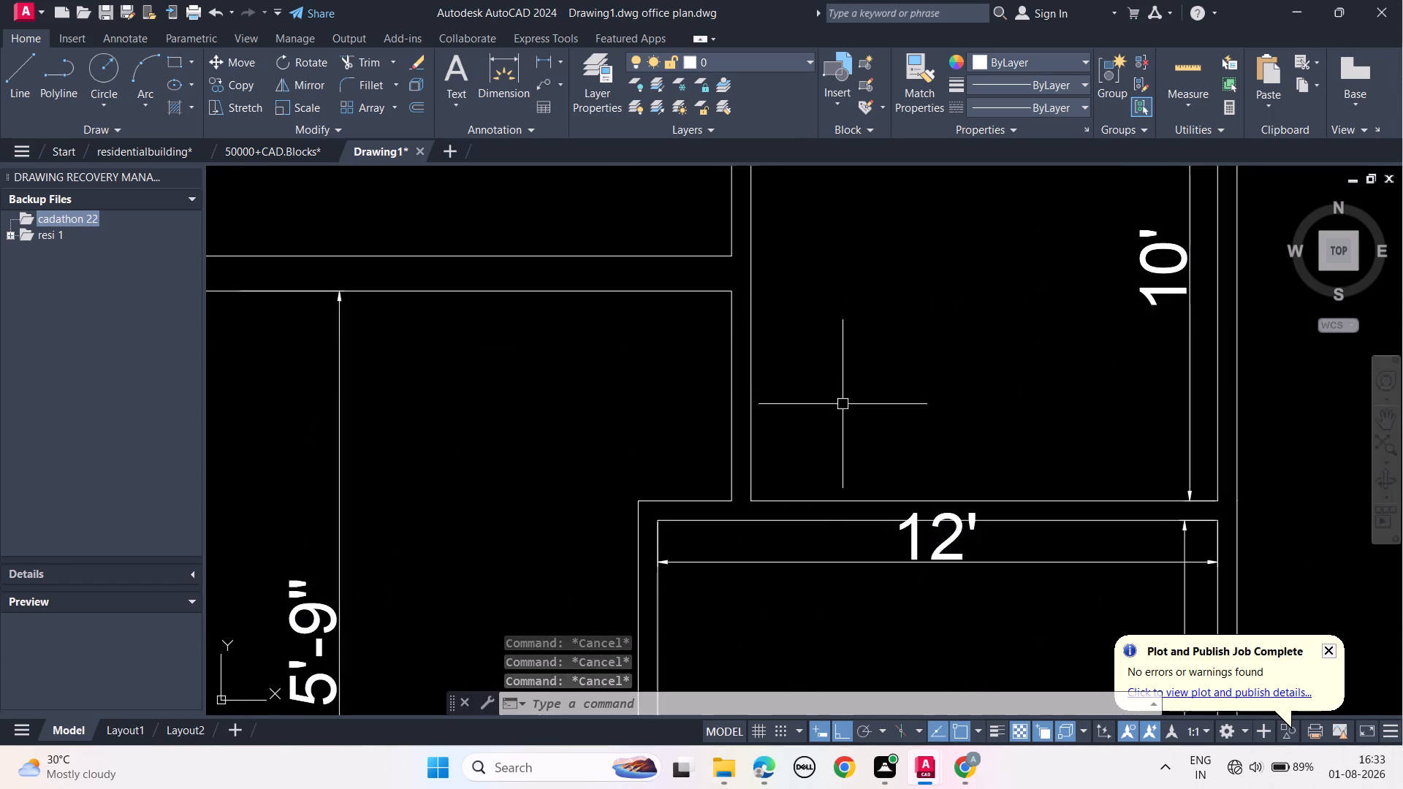
{"action": "middle_click_drag", "start_coordinate": [829, 441], "coordinate": [865, 389]}
{"action": "scroll", "coordinate": [865, 389], "scroll_direction": "up", "scroll_amount": 1}
{"action": "type", "text": "L"}
{"action": "key", "text": "space"}
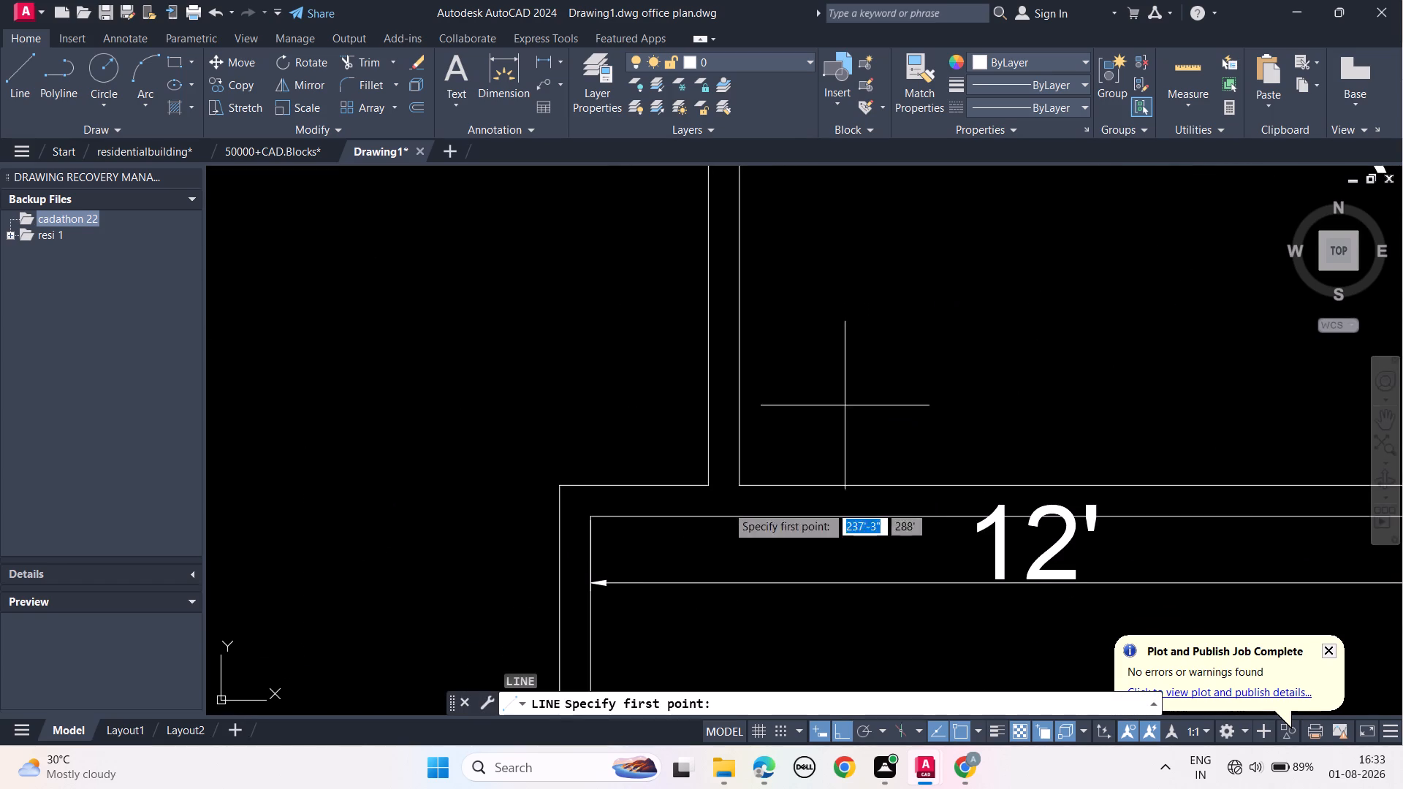
{"action": "left_click", "coordinate": [736, 486]}
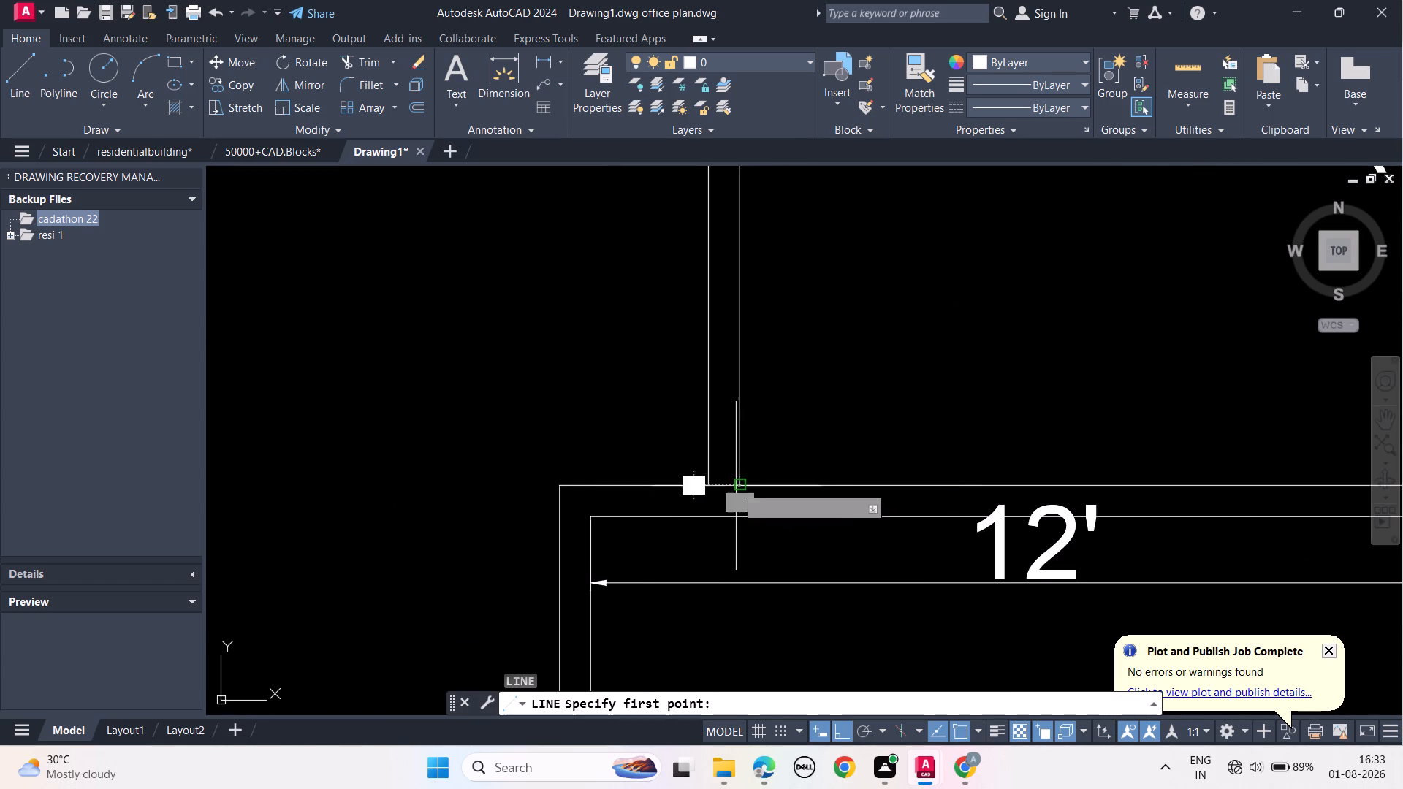
{"action": "left_click", "coordinate": [709, 489]}
{"action": "key", "text": "Escape"}
{"action": "key", "text": "Escape"}
{"action": "key", "text": "Escape"}
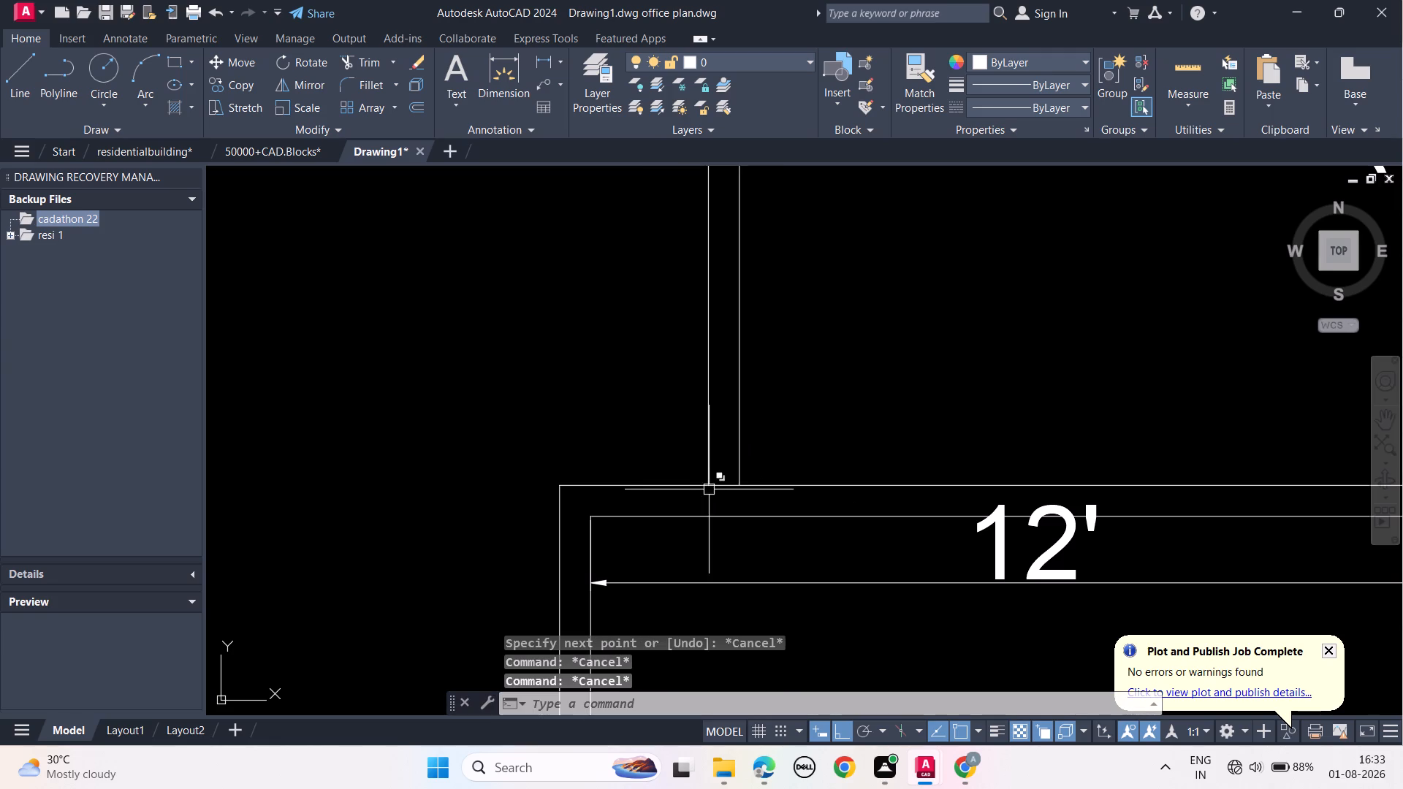
Offset the short line across the left wall 3" upward to form the 10' by 10' room's lower door jamb.
{"action": "left_click", "coordinate": [724, 484]}
{"action": "type", "text": "OFF"}
{"action": "left_click", "coordinate": [781, 521]}
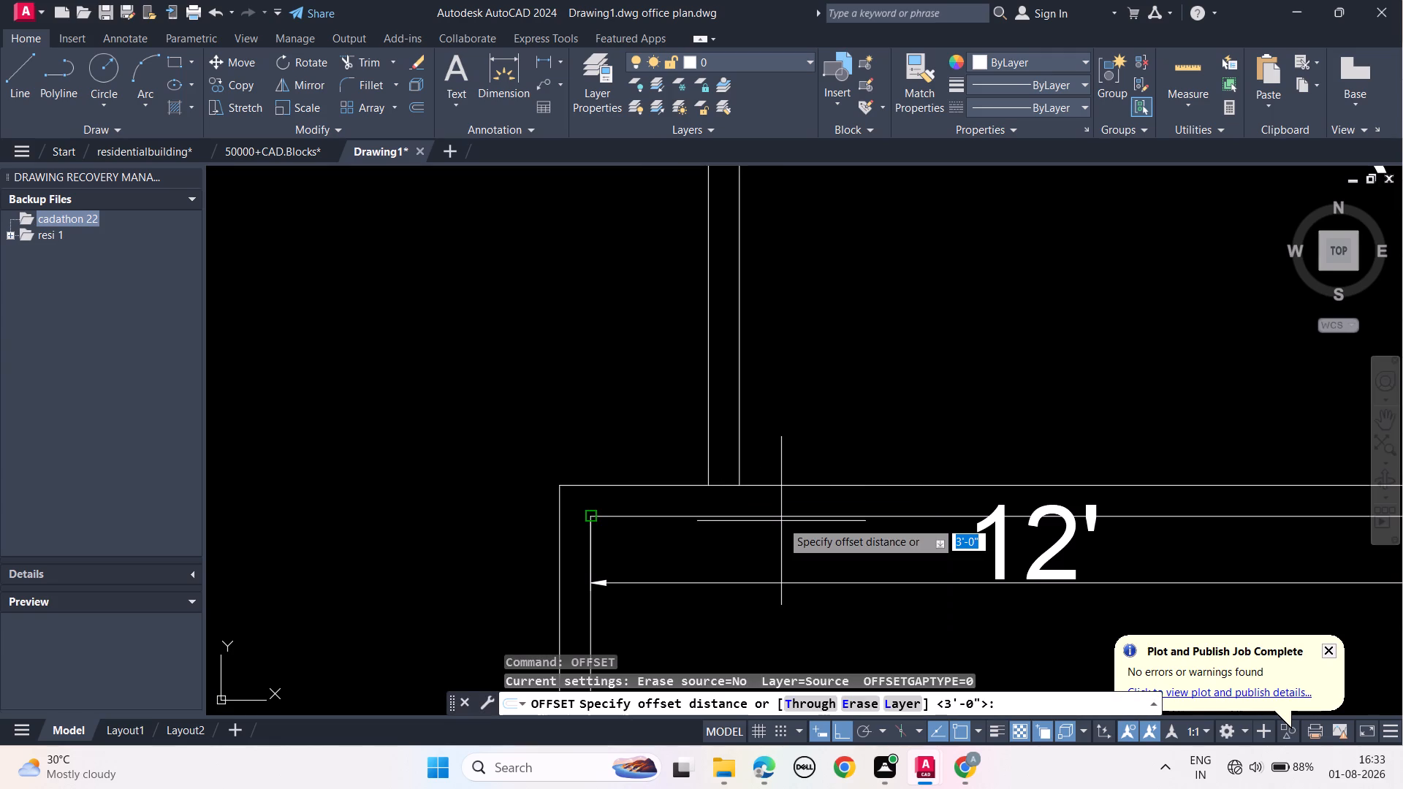
{"action": "type", "text": "3\""}
{"action": "key", "text": "Return"}
{"action": "left_click", "coordinate": [794, 394]}
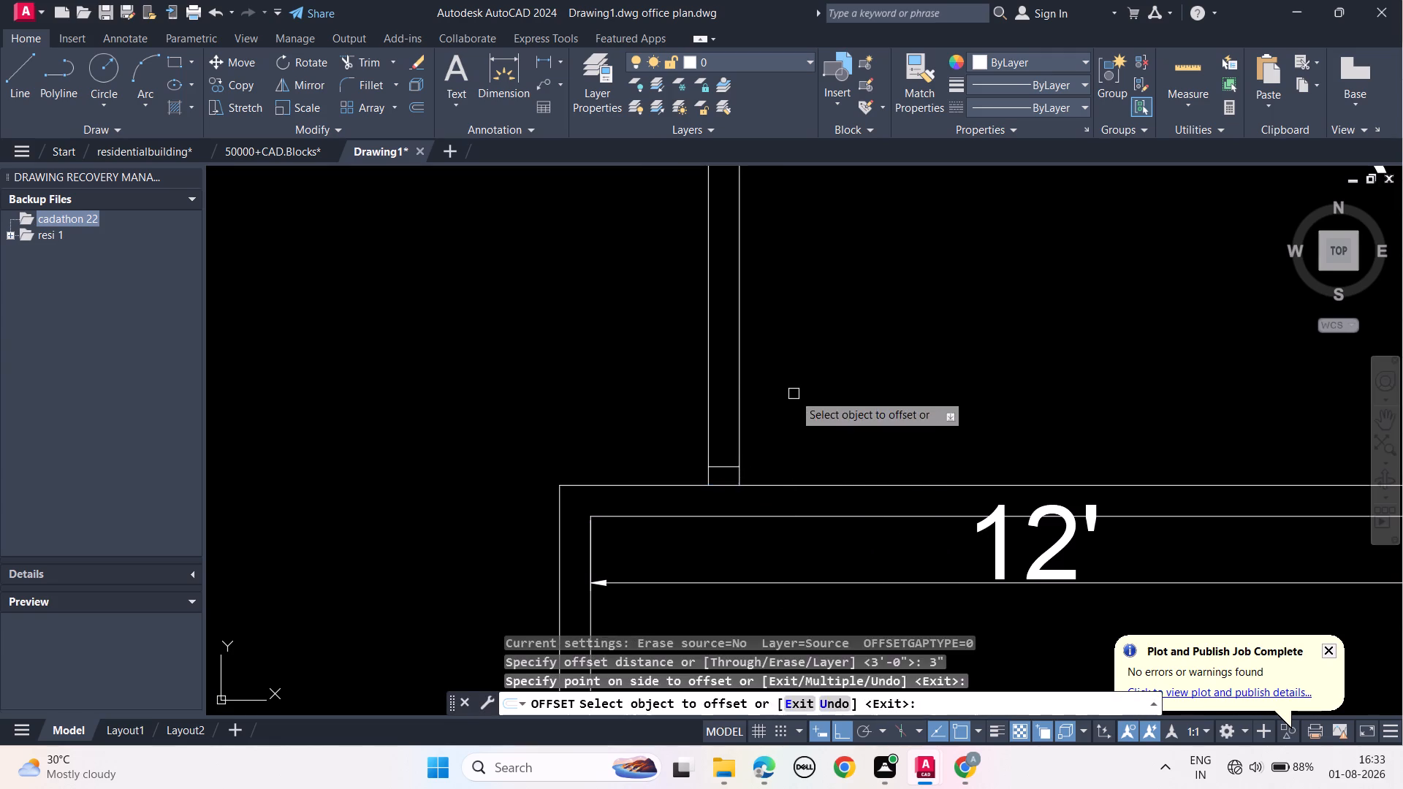
{"action": "key", "text": "Escape"}
{"action": "key", "text": "Escape"}
{"action": "key", "text": "Escape"}
Offset the 10' by 10' room's lower door jamb 3' upward to form its upper jamb.
{"action": "left_click", "coordinate": [722, 463]}
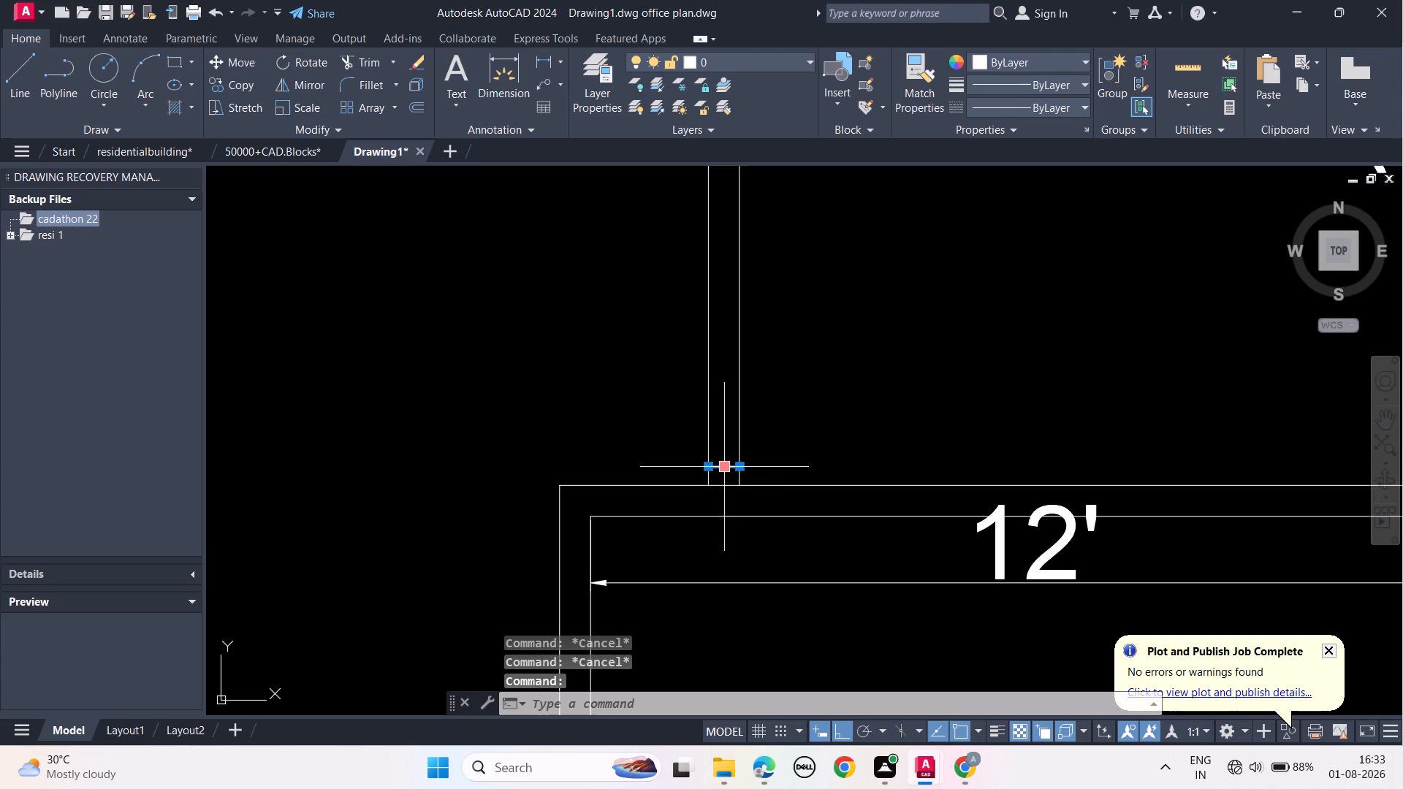
{"action": "type", "text": "OFF"}
{"action": "left_click", "coordinate": [757, 499]}
{"action": "key", "text": "3"}
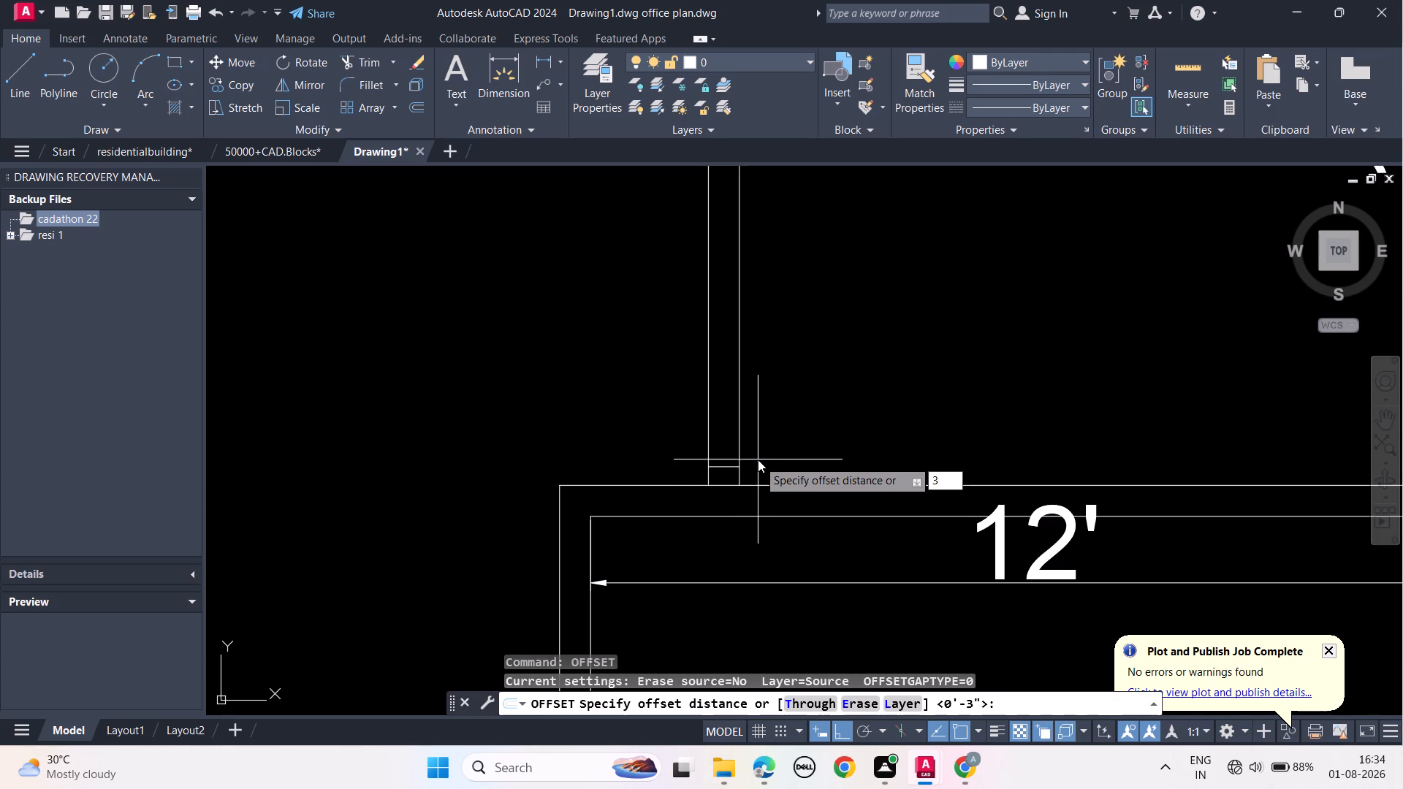
{"action": "key", "text": "apostrophe"}
{"action": "key", "text": "Return"}
{"action": "left_click", "coordinate": [769, 372]}
{"action": "key", "text": "Escape"}
{"action": "key", "text": "Escape"}
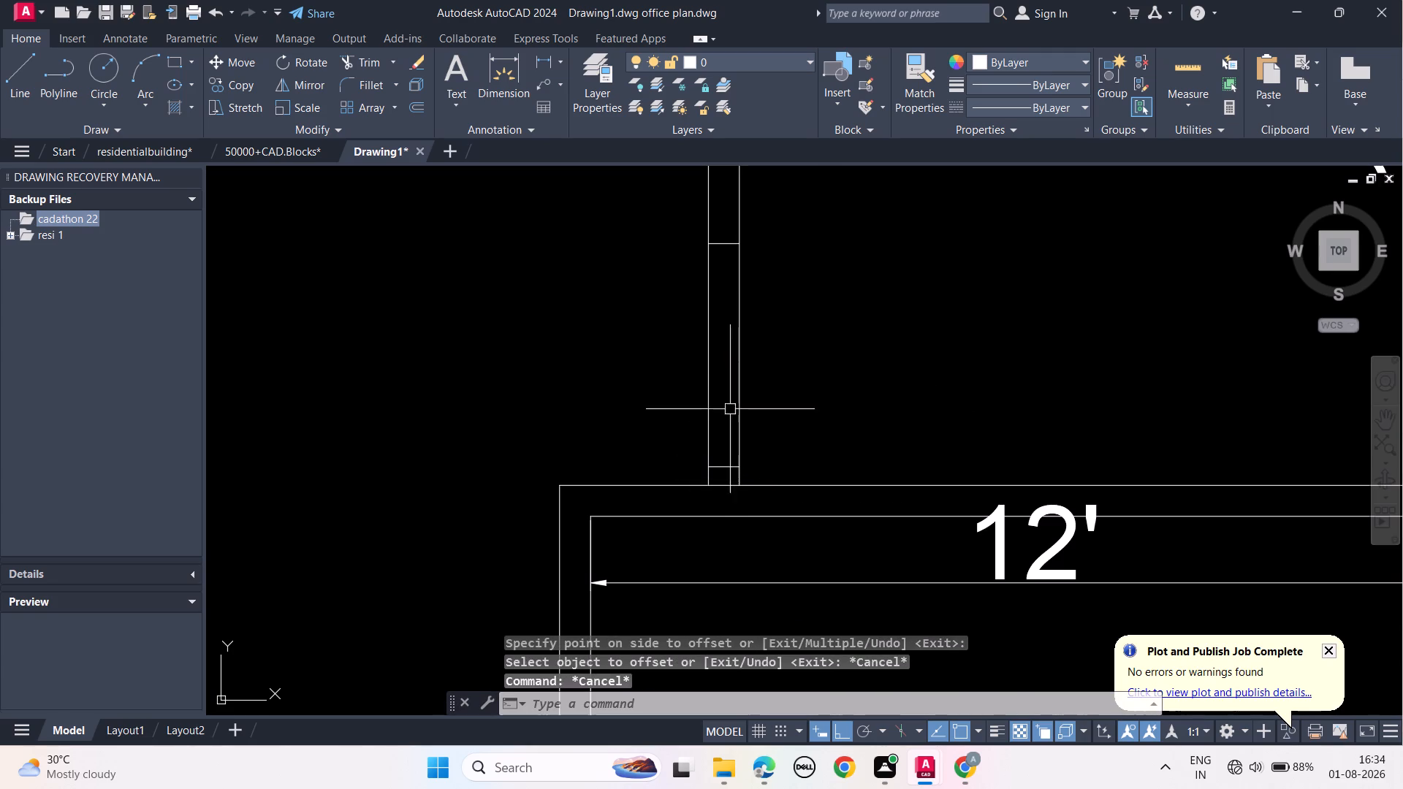
Delete the short construction line across the left wall at the 10' by 10' room's lower-left inside corner.
{"action": "left_click", "coordinate": [723, 482]}
{"action": "key", "text": "Delete"}
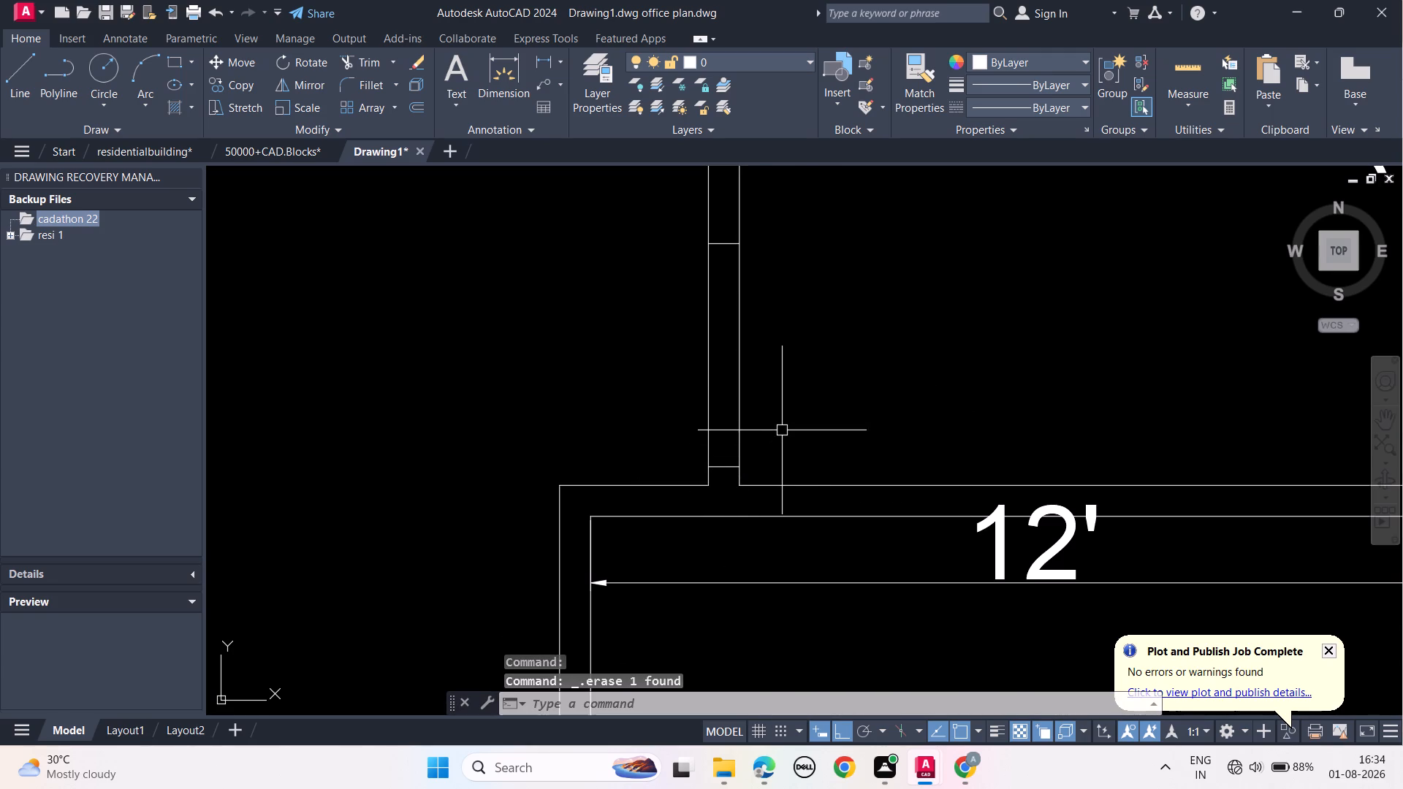
Trim both left wall lines between the jambs of the topmost 10' by 10' room to open its doorway.
{"action": "type", "text": "TR"}
{"action": "key", "text": "space"}
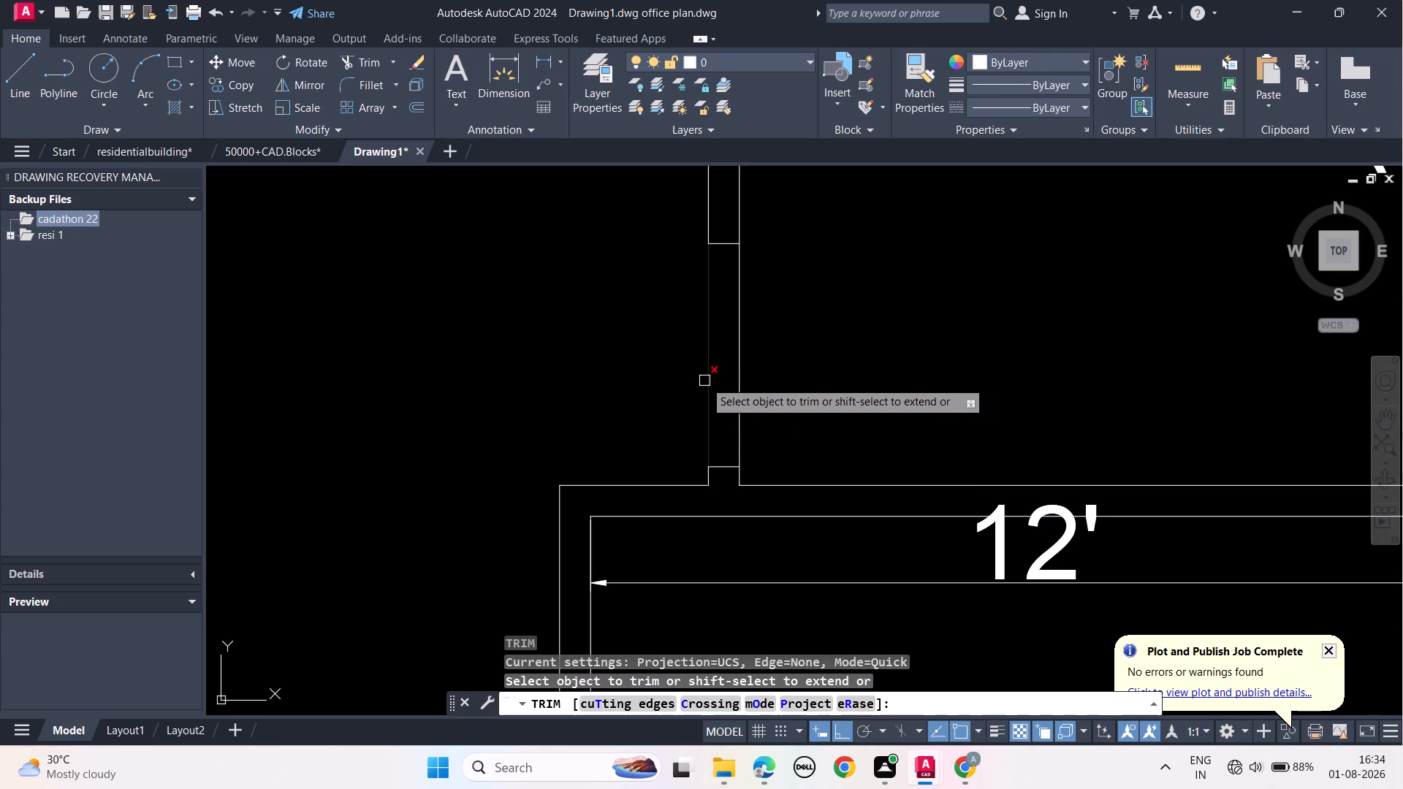
{"action": "left_click", "coordinate": [704, 381]}
{"action": "left_click", "coordinate": [737, 363]}
{"action": "key", "text": "Escape"}
{"action": "key", "text": "Escape"}
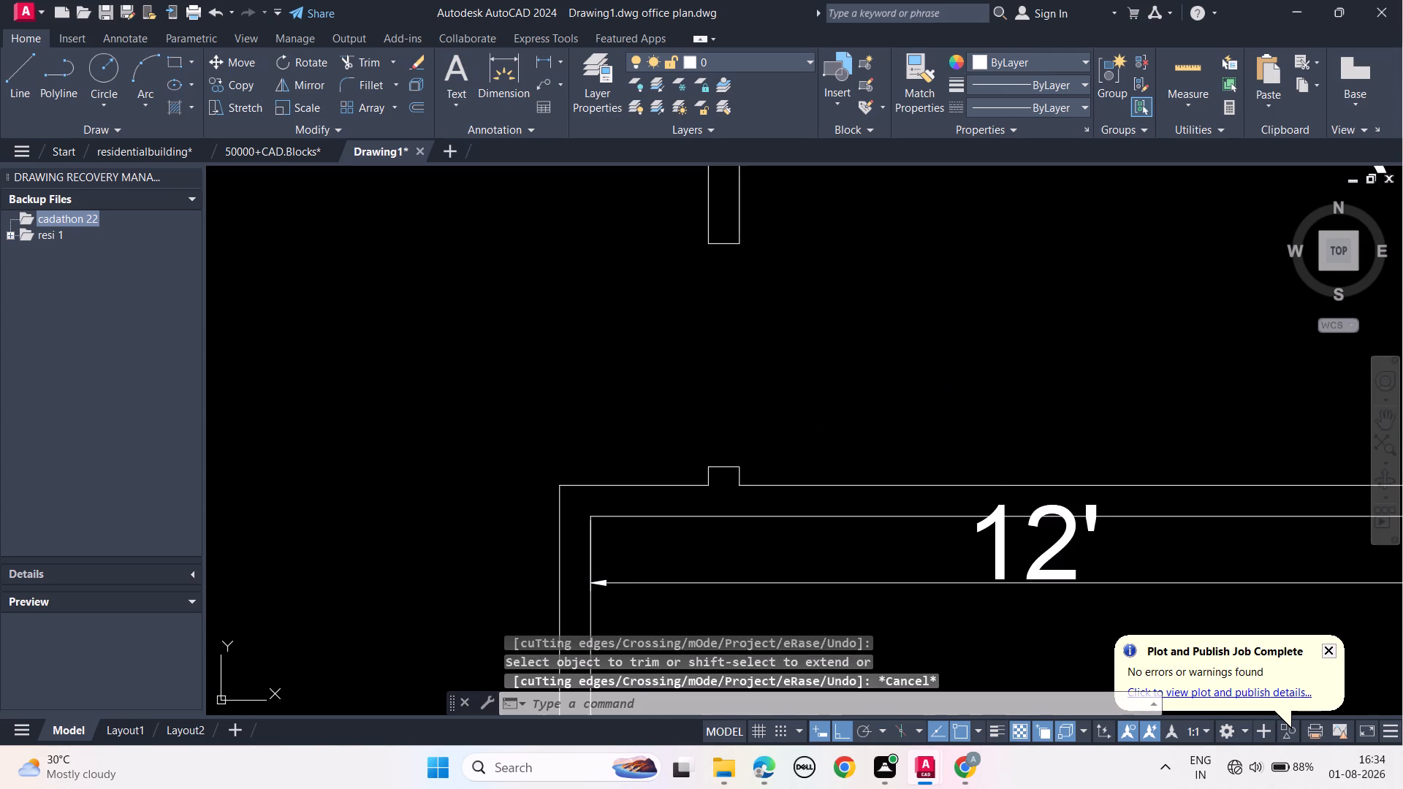
{"action": "key", "text": "Escape"}
{"action": "key", "text": "Escape"}
{"action": "key", "text": "Escape"}
Draw a short line across the right wall at the upper-right inside corner of the left-hand 10' by 10' room.
{"action": "scroll", "coordinate": [671, 367], "scroll_direction": "down", "scroll_amount": 3}
{"action": "middle_click_drag", "start_coordinate": [759, 323], "coordinate": [777, 416]}
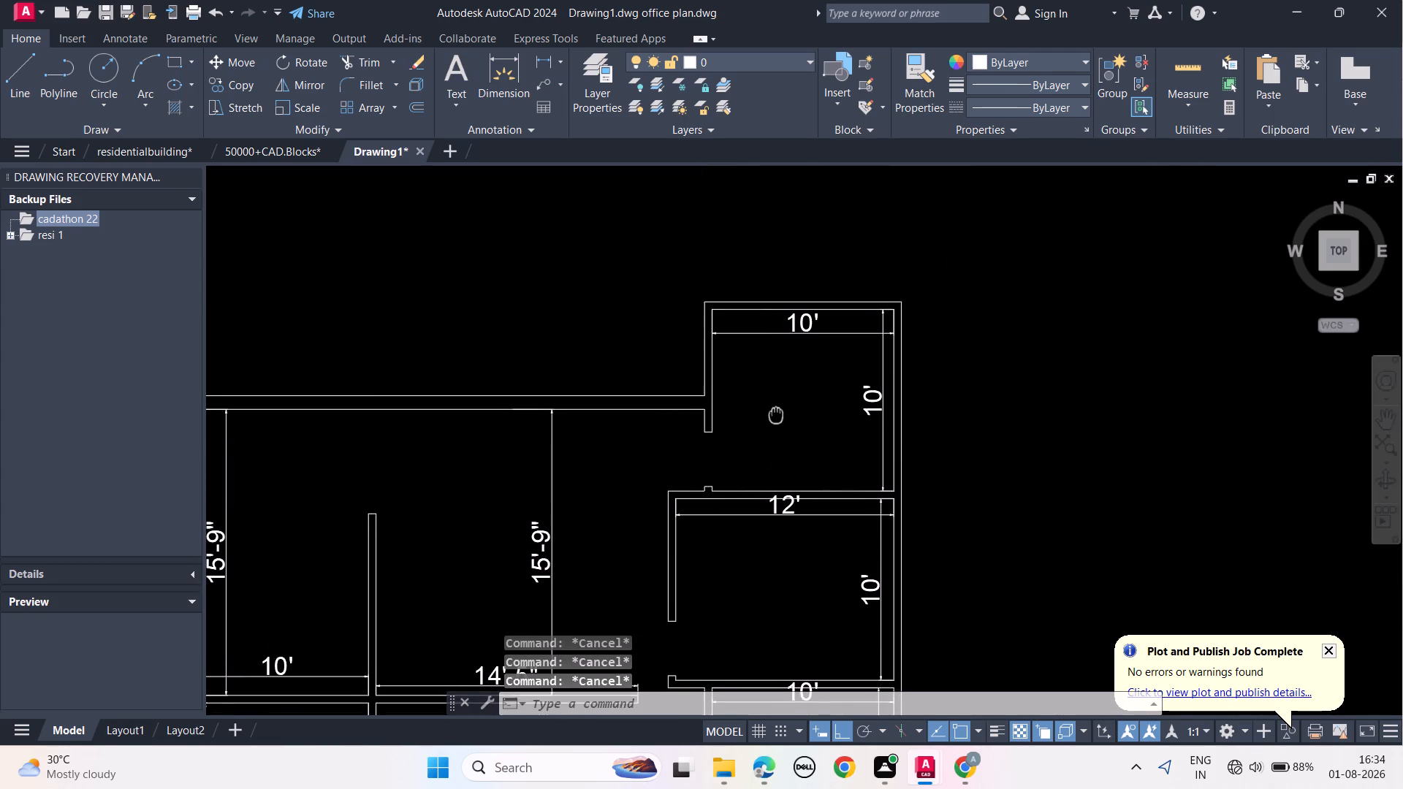
{"action": "middle_click_drag", "start_coordinate": [777, 416], "coordinate": [777, 416]}
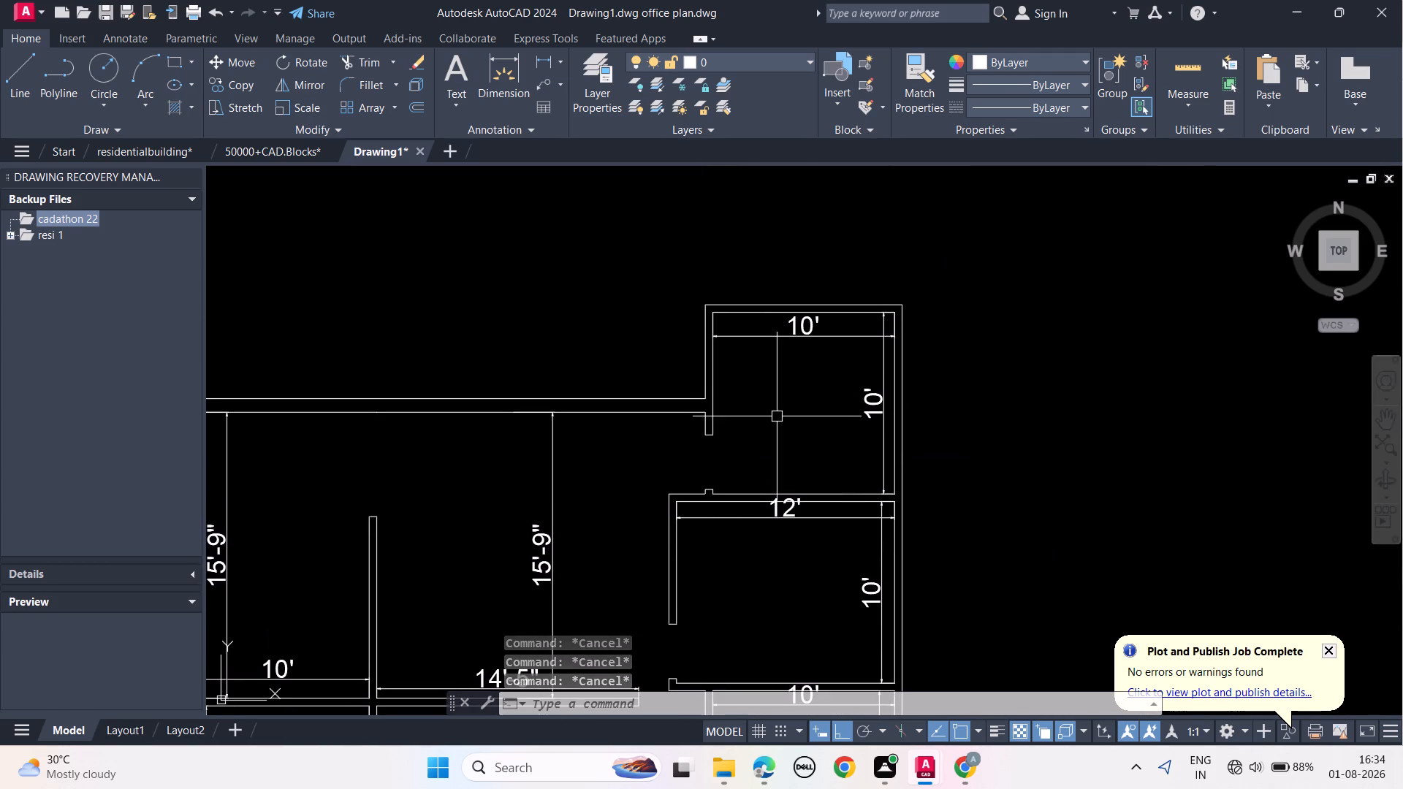
{"action": "middle_click_drag", "start_coordinate": [750, 481], "coordinate": [922, 306]}
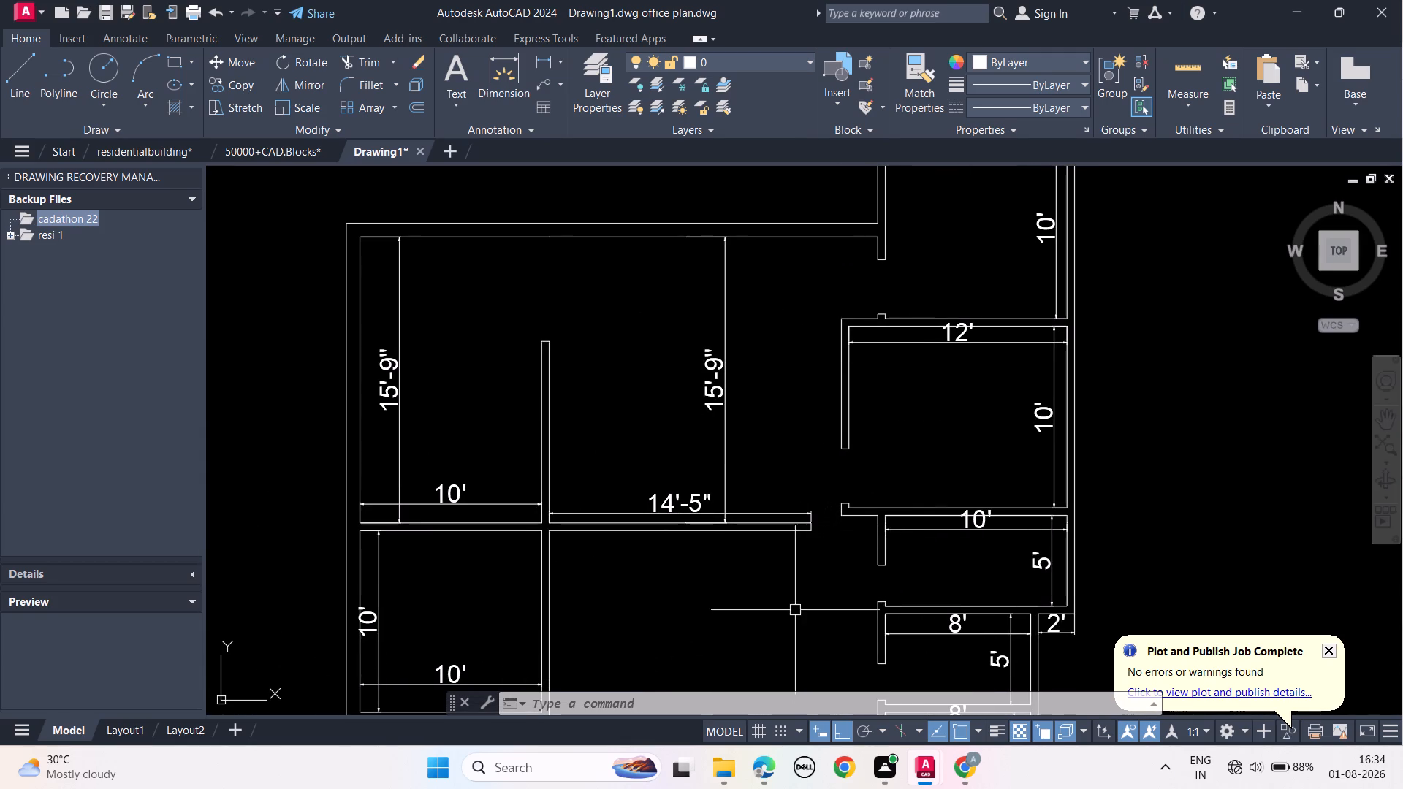
{"action": "middle_click_drag", "start_coordinate": [791, 588], "coordinate": [881, 362]}
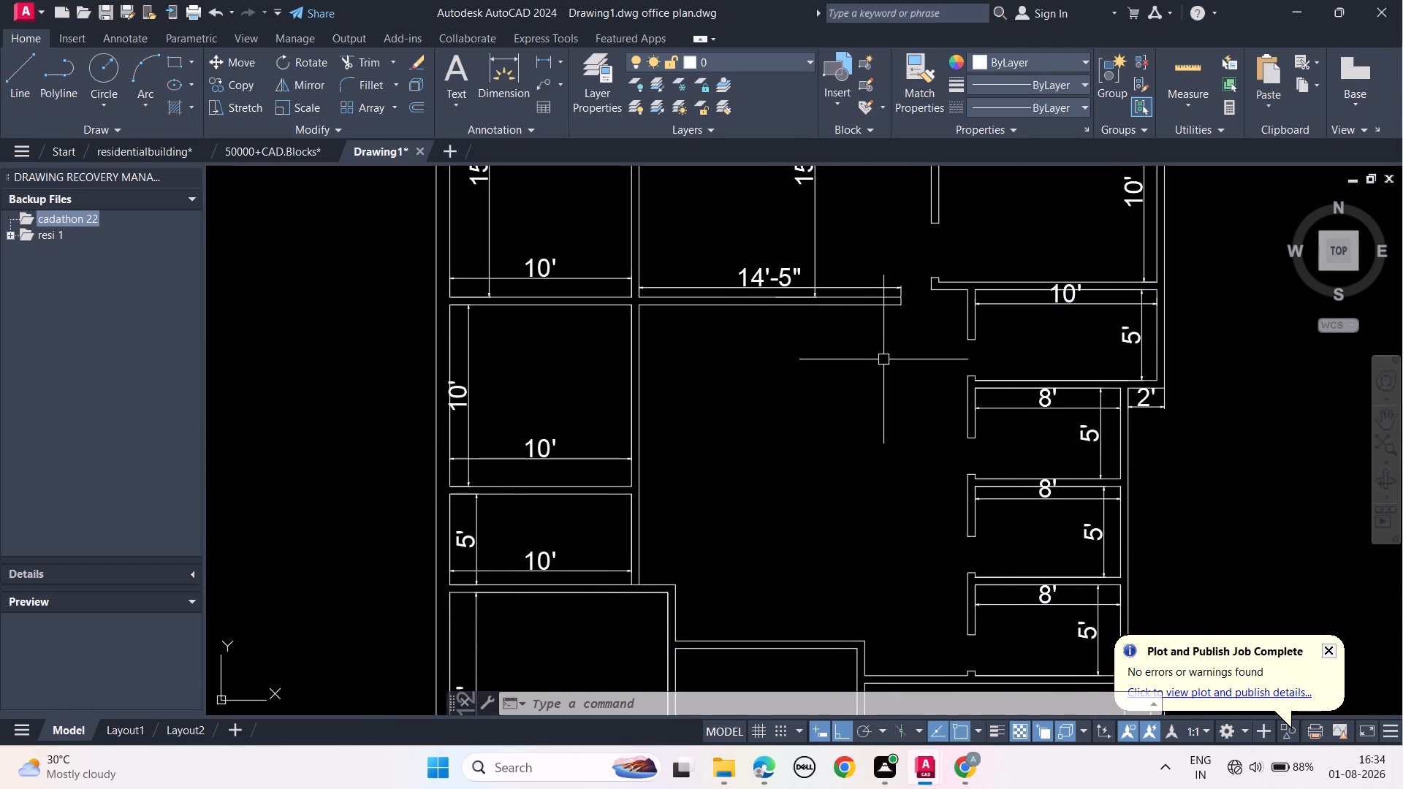
{"action": "scroll", "coordinate": [624, 308], "scroll_direction": "up", "scroll_amount": 3}
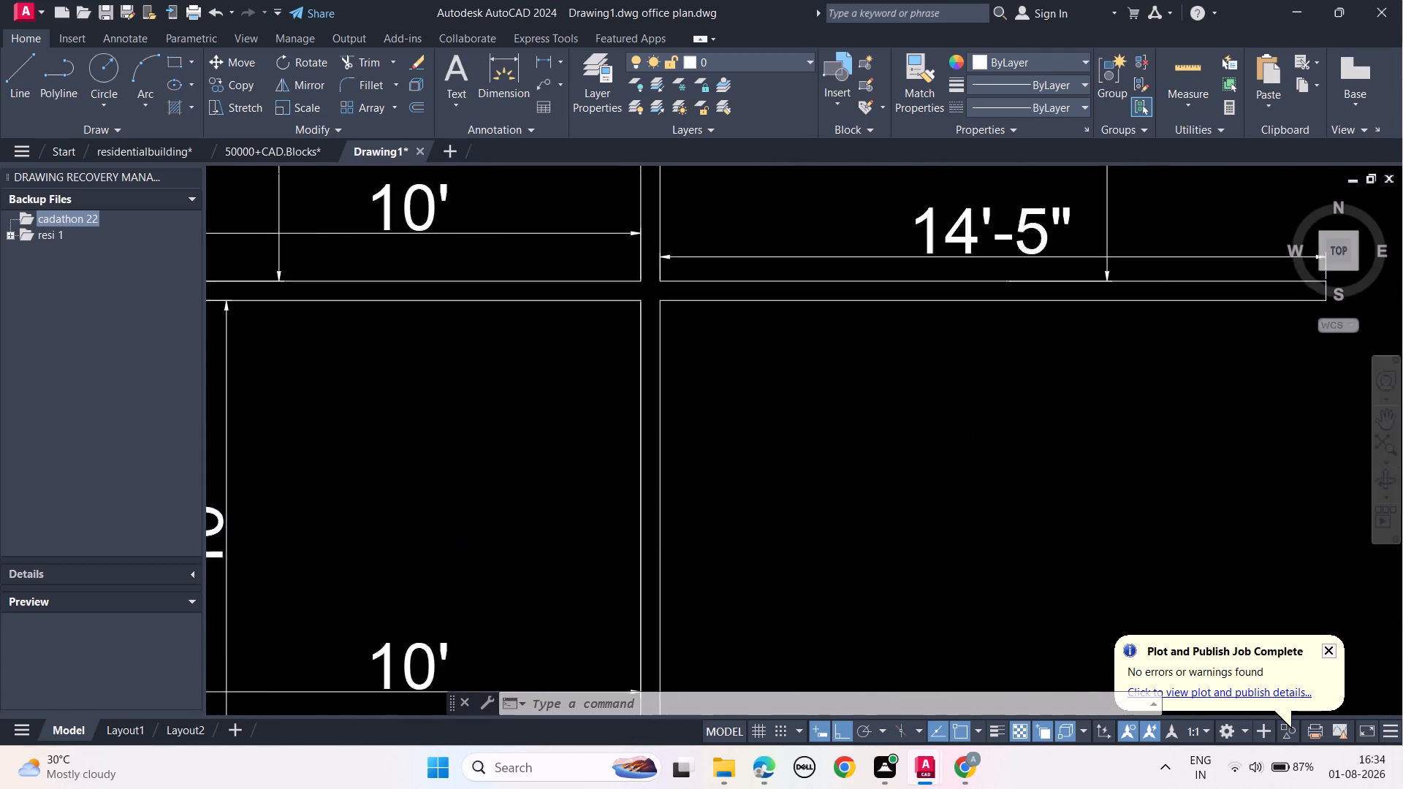
{"action": "middle_click_drag", "start_coordinate": [783, 362], "coordinate": [789, 411]}
{"action": "type", "text": "L"}
{"action": "key", "text": "space"}
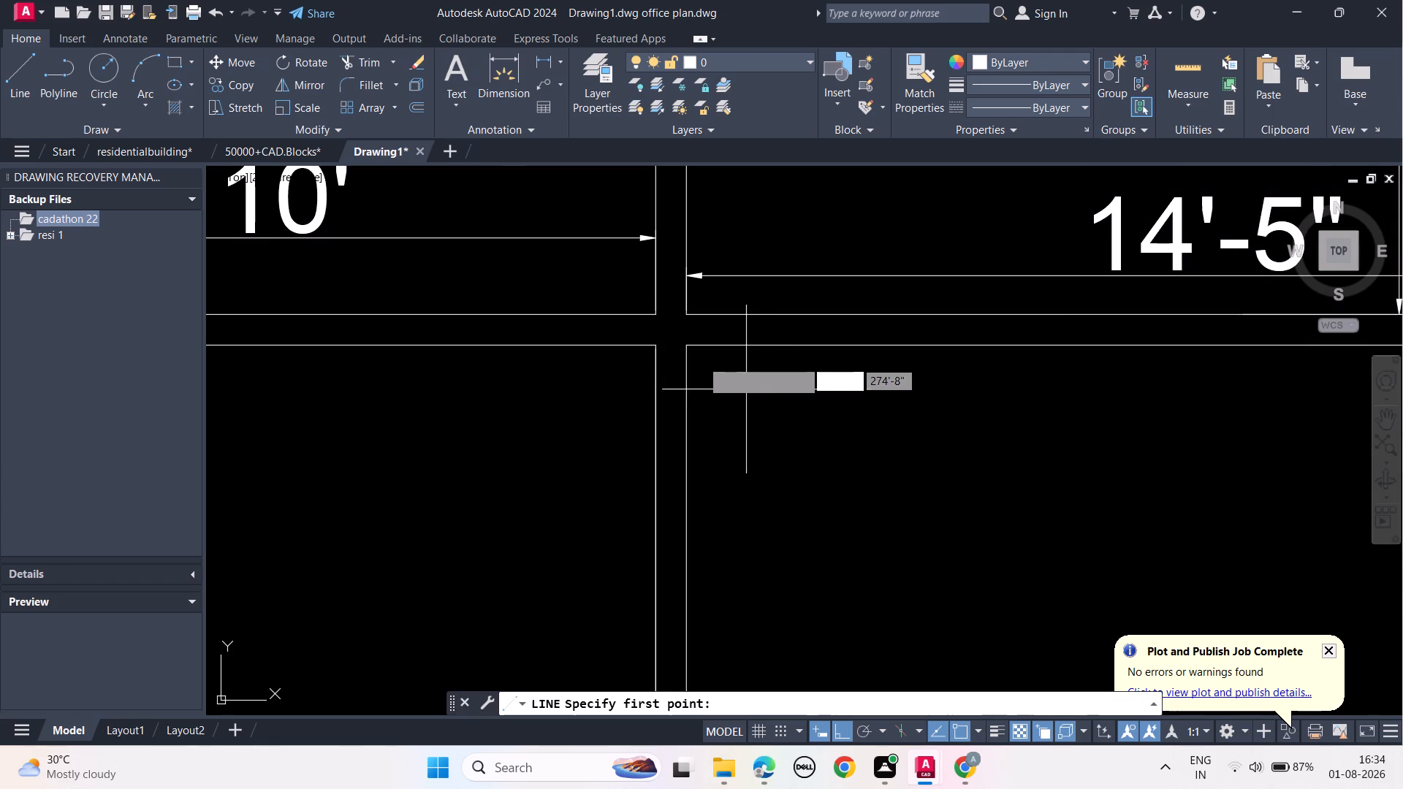
{"action": "left_click", "coordinate": [688, 343]}
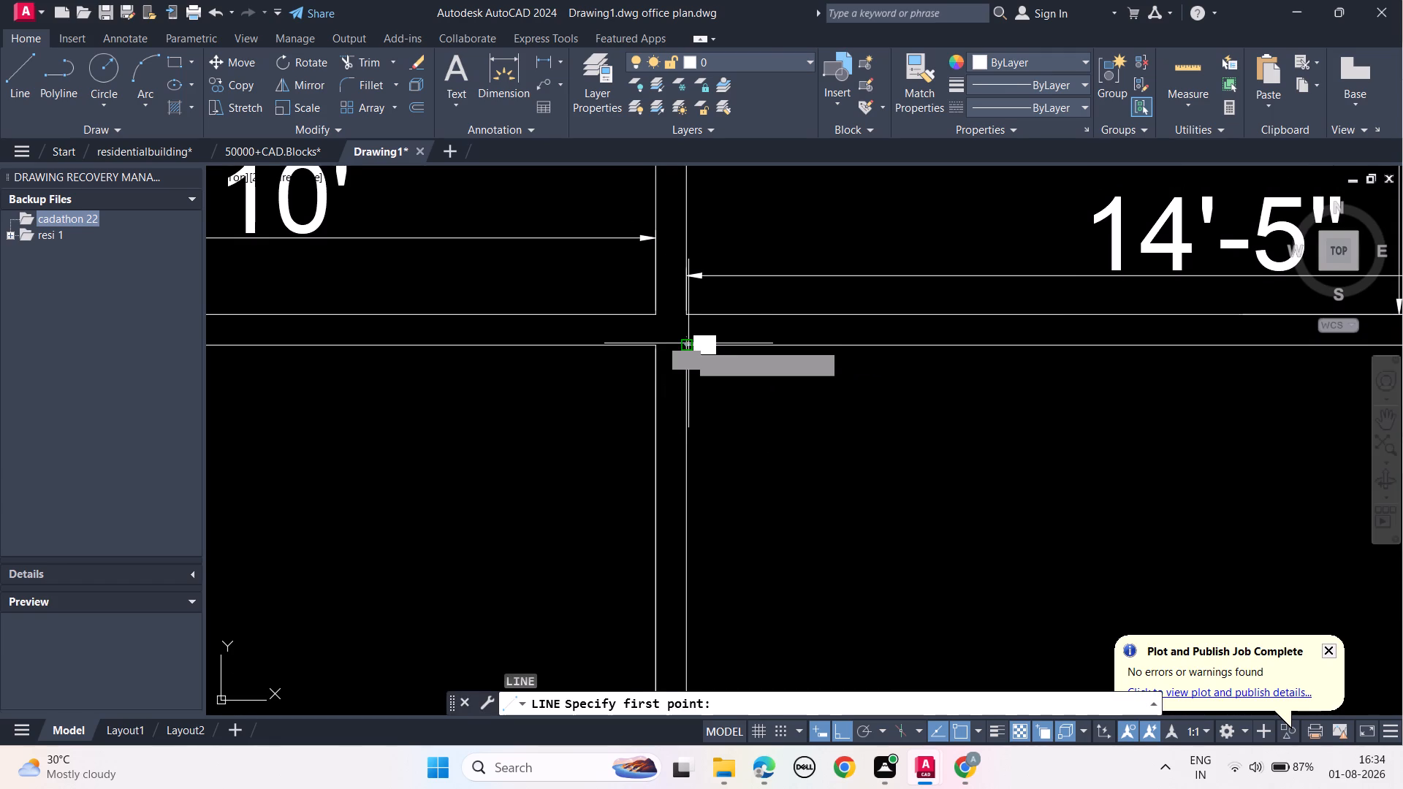
{"action": "left_click", "coordinate": [650, 346]}
{"action": "key", "text": "Escape"}
{"action": "key", "text": "Escape"}
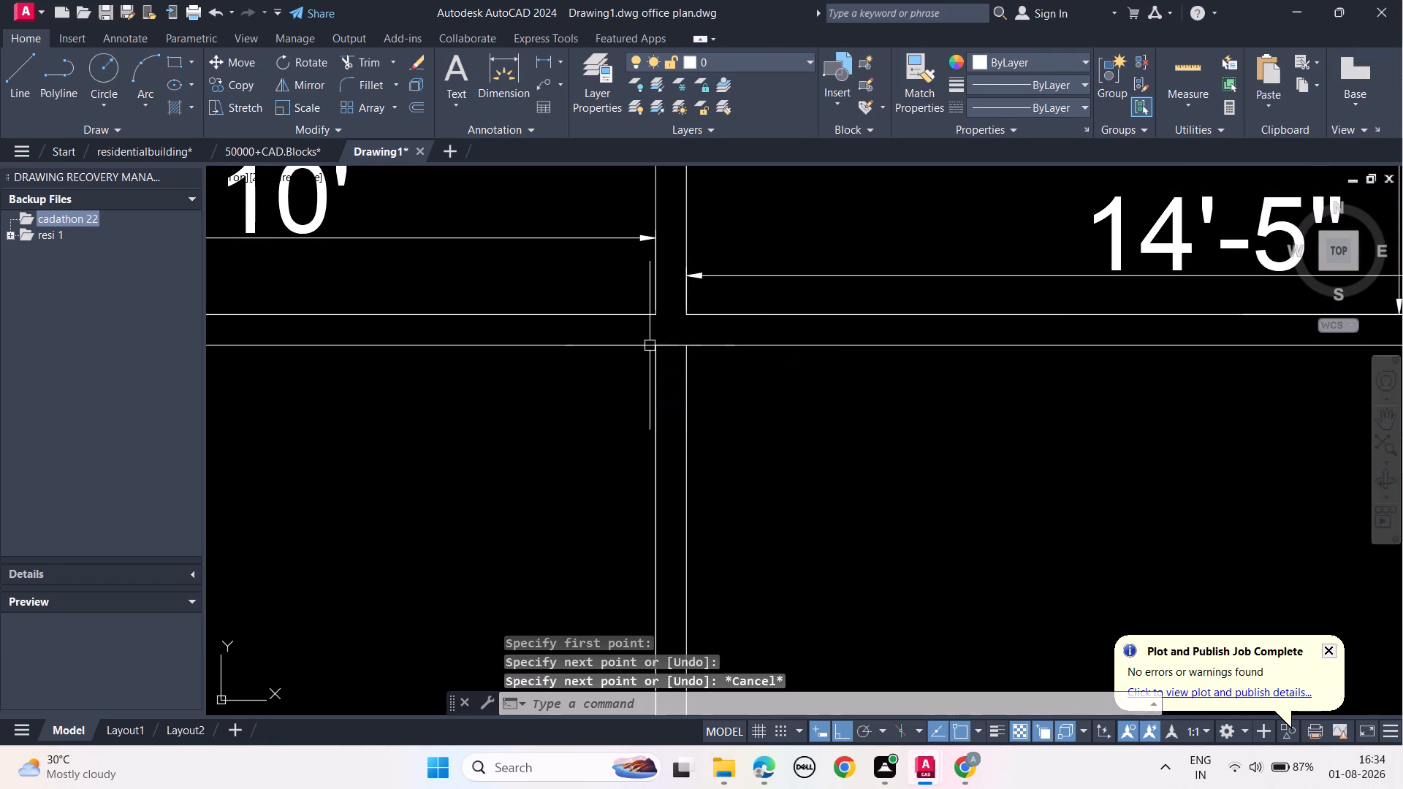
{"action": "key", "text": "Escape"}
{"action": "key", "text": "Escape"}
Offset the short line across the right wall 3" downward to form the left-hand 10' by 10' room's upper door jamb.
{"action": "left_click", "coordinate": [672, 347]}
{"action": "type", "text": "OFF"}
{"action": "left_click", "coordinate": [726, 384]}
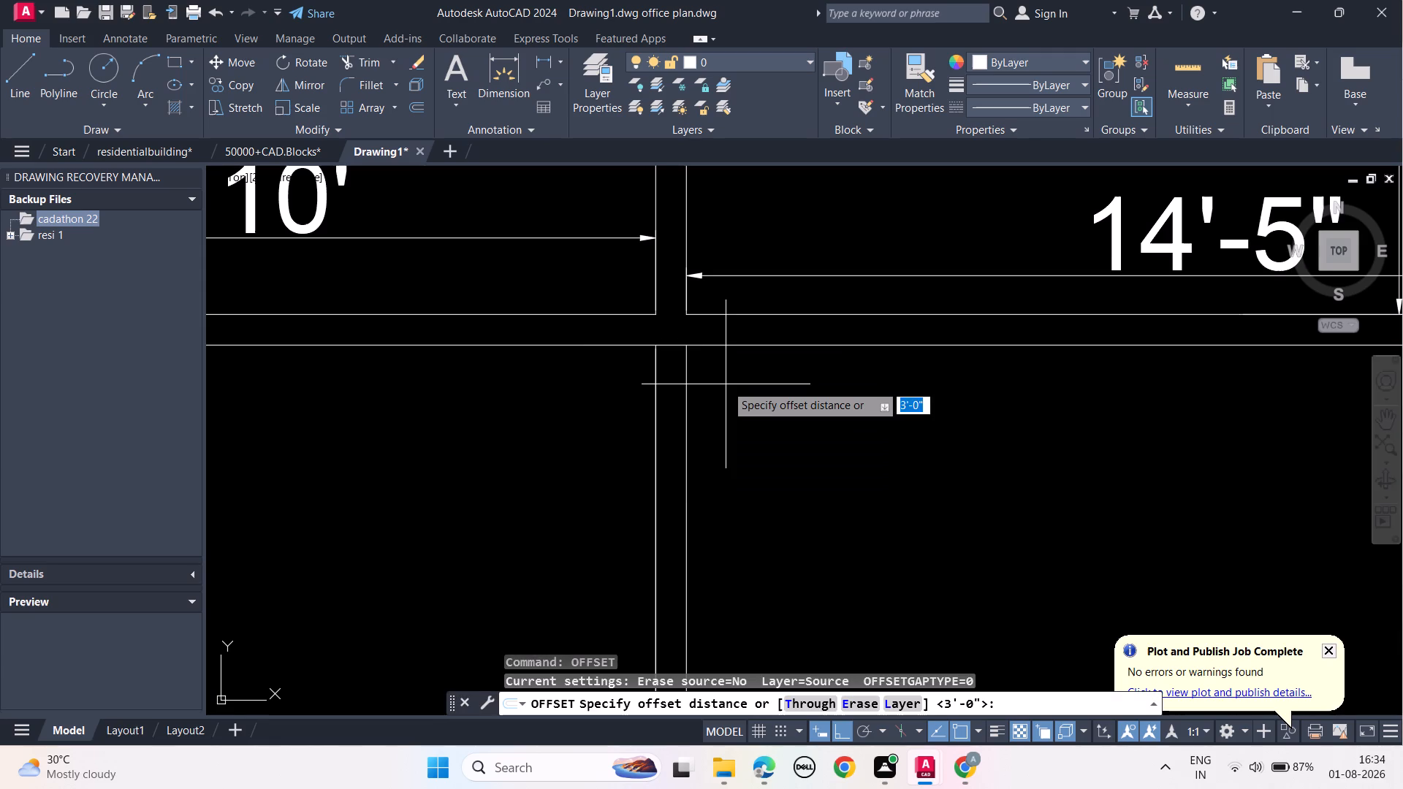
{"action": "type", "text": "3\""}
{"action": "key", "text": "Return"}
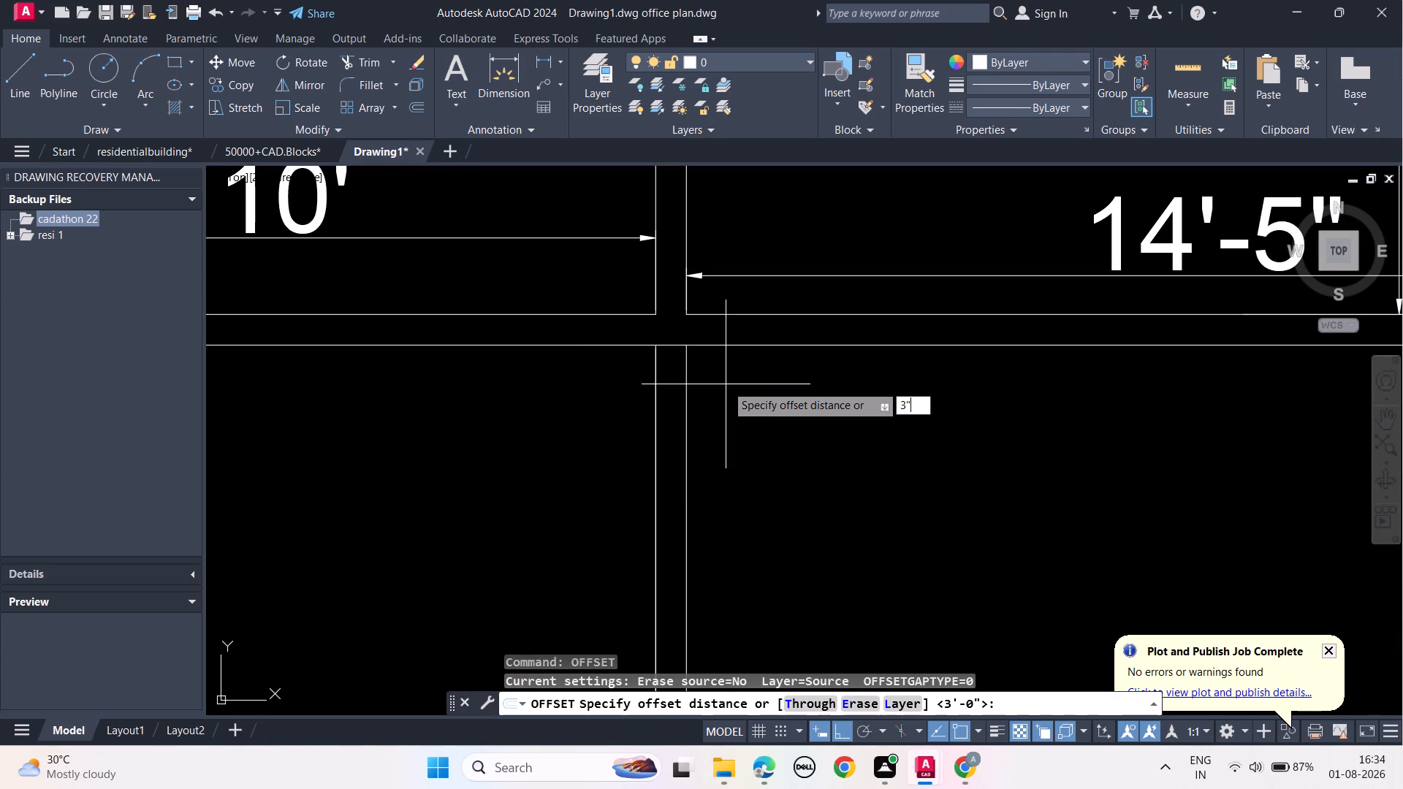
{"action": "left_click", "coordinate": [720, 420]}
{"action": "key", "text": "Escape"}
{"action": "key", "text": "Escape"}
{"action": "key", "text": "Escape"}
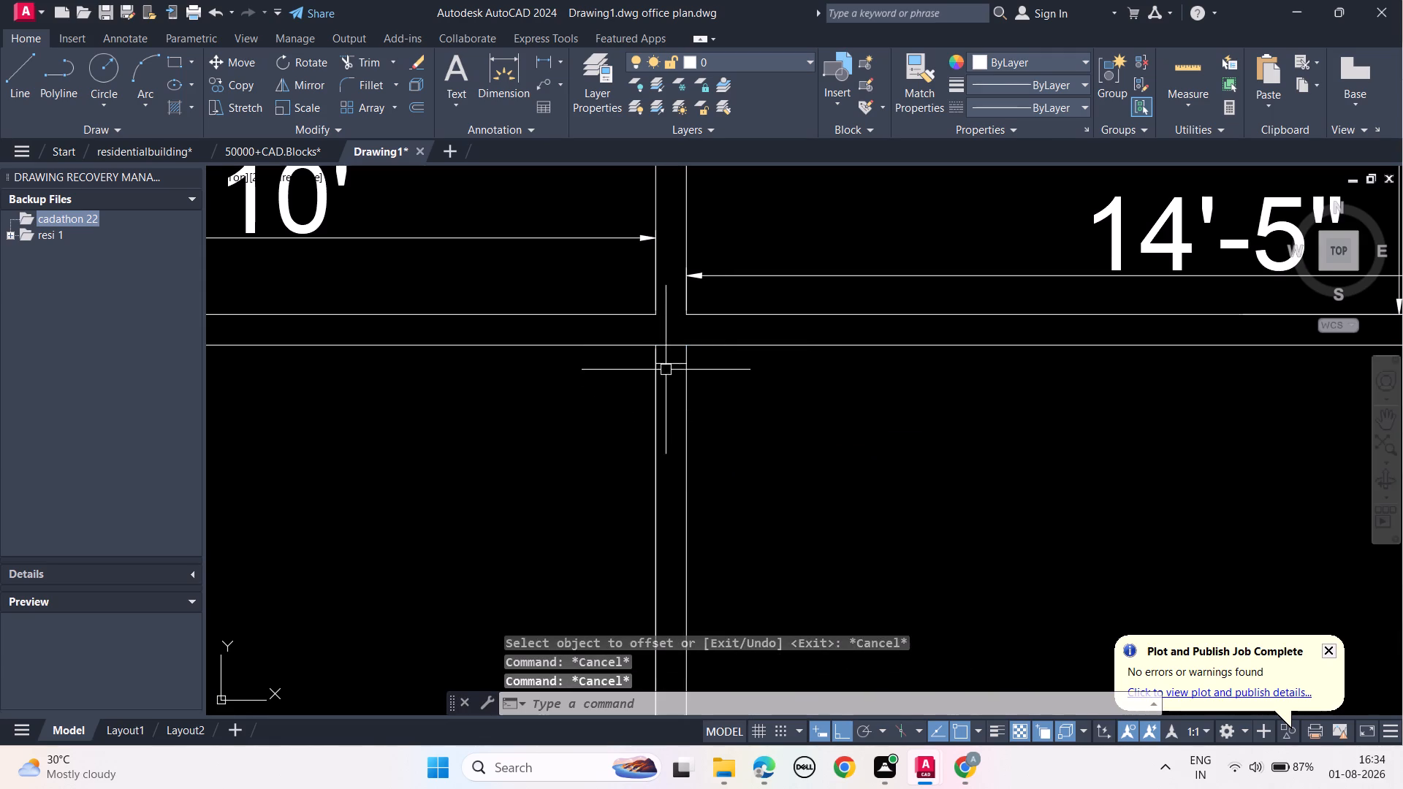
Offset the left-hand 10' by 10' room's upper door jamb 3' downward to form its lower jamb.
{"action": "left_click", "coordinate": [672, 363]}
{"action": "type", "text": "OFF"}
{"action": "left_click", "coordinate": [726, 399]}
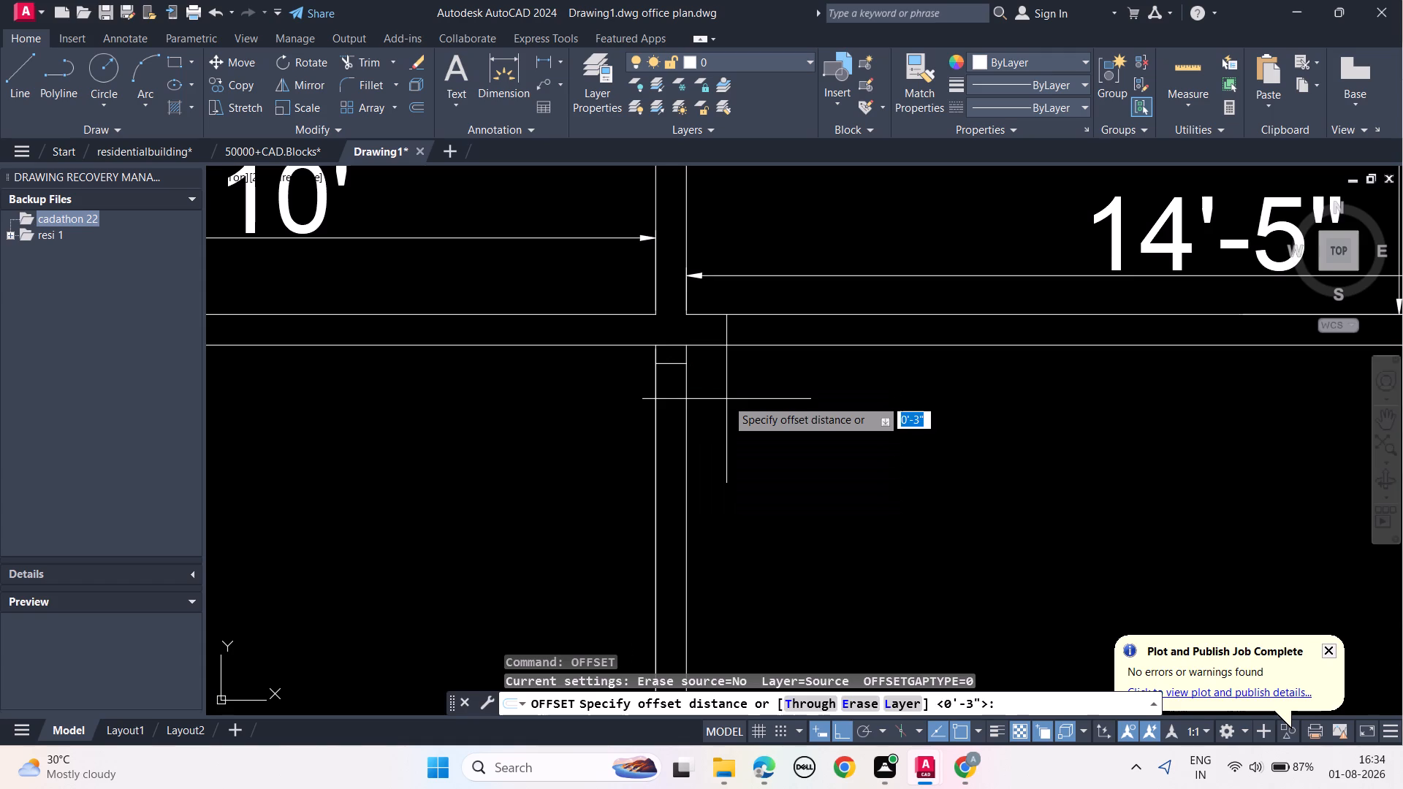
{"action": "type", "text": "3'"}
{"action": "key", "text": "Return"}
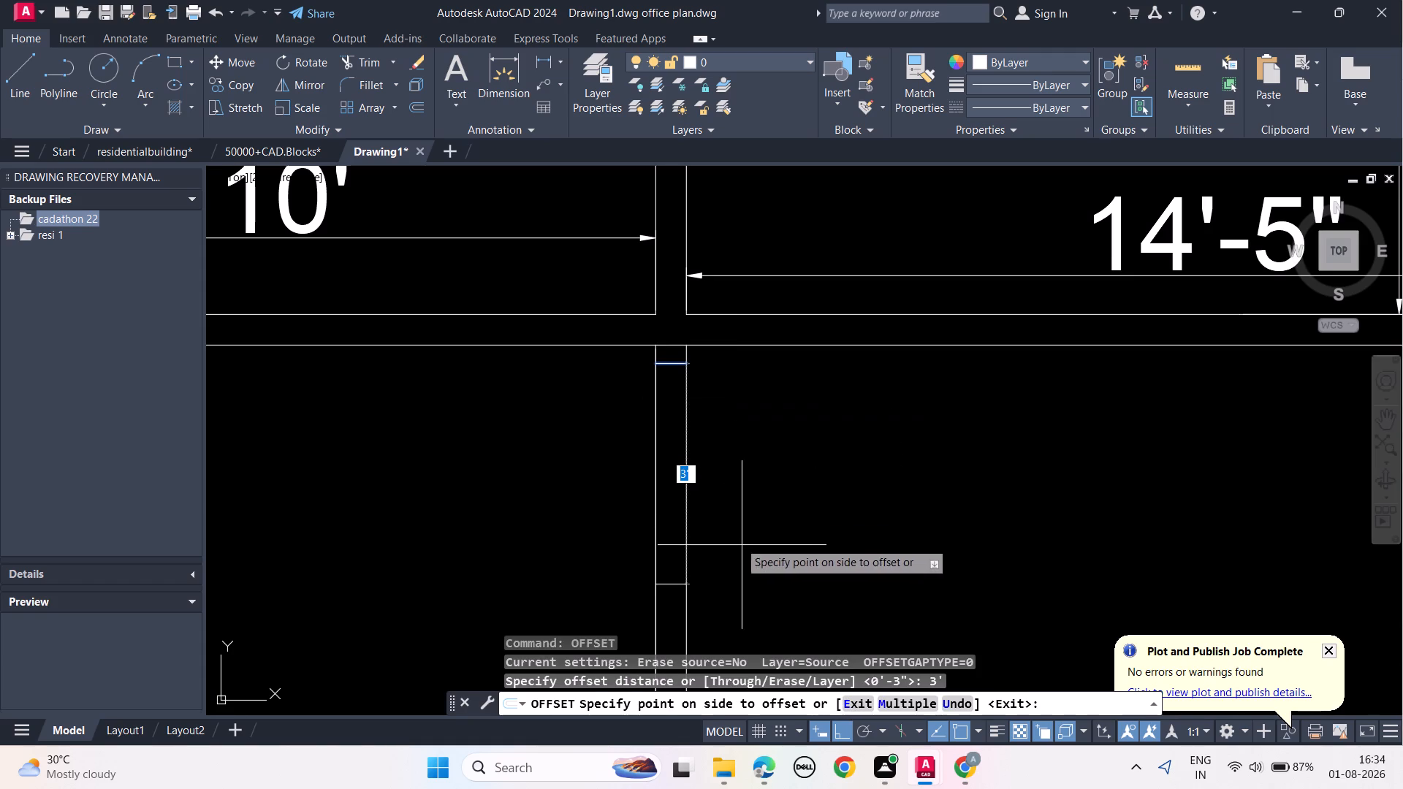
{"action": "left_click", "coordinate": [742, 545]}
{"action": "key", "text": "Escape"}
{"action": "key", "text": "Escape"}
{"action": "key", "text": "Escape"}
{"action": "key", "text": "Escape"}
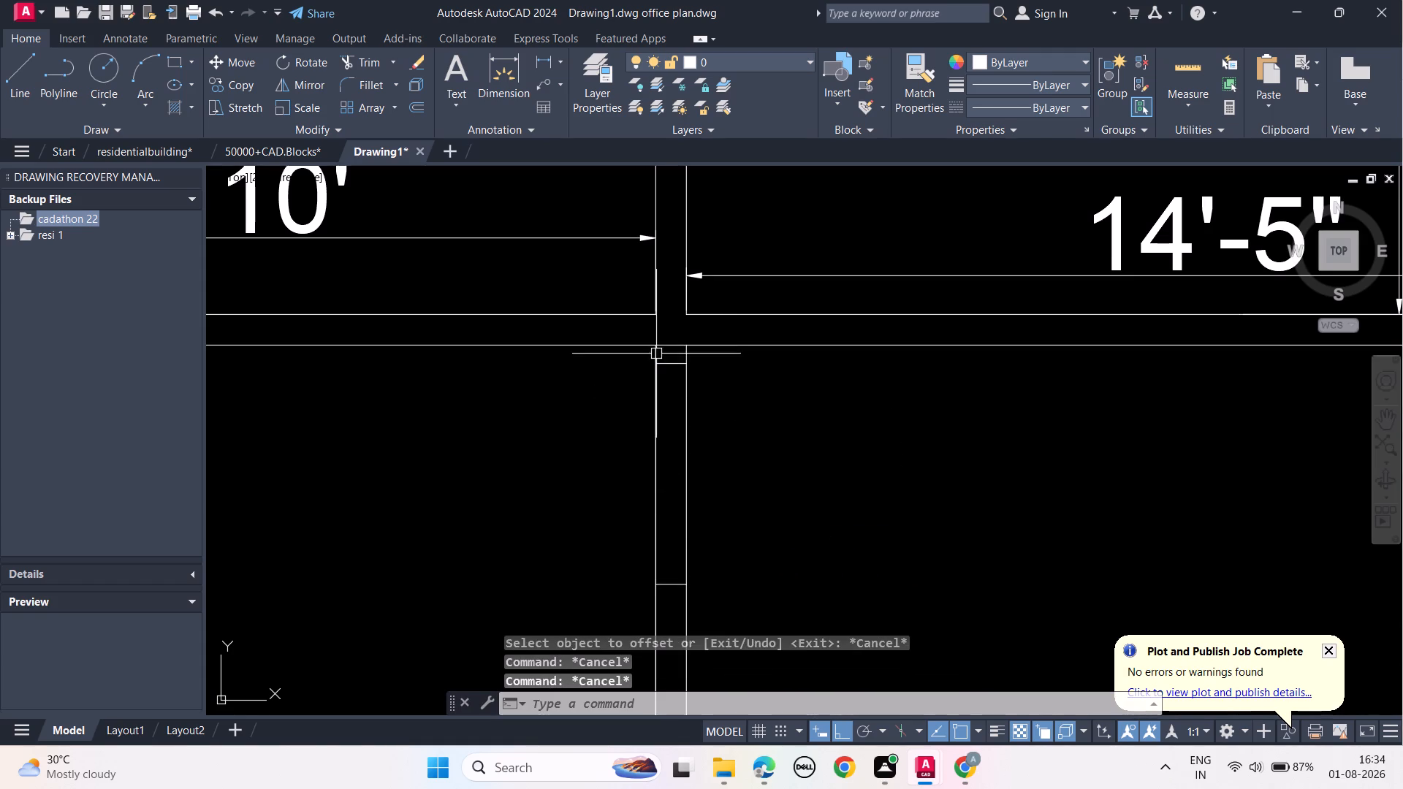
Delete the short construction line across the right wall at the left-hand 10' by 10' room's upper-right inside corner.
{"action": "left_click", "coordinate": [663, 346]}
{"action": "key", "text": "Delete"}
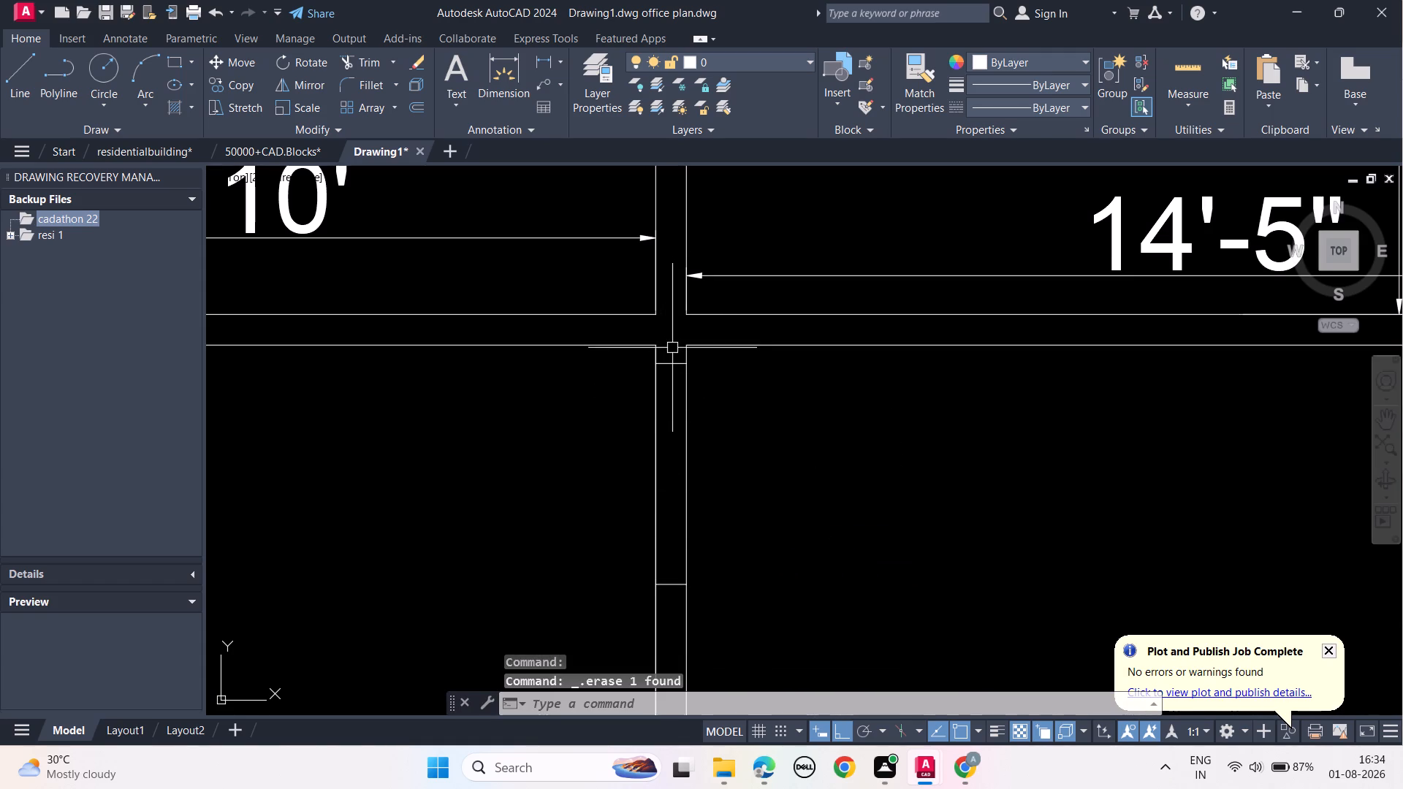
Trim both right wall lines between the jambs of the left-hand 10' by 10' room to open its doorway.
{"action": "type", "text": "TR"}
{"action": "key", "text": "space"}
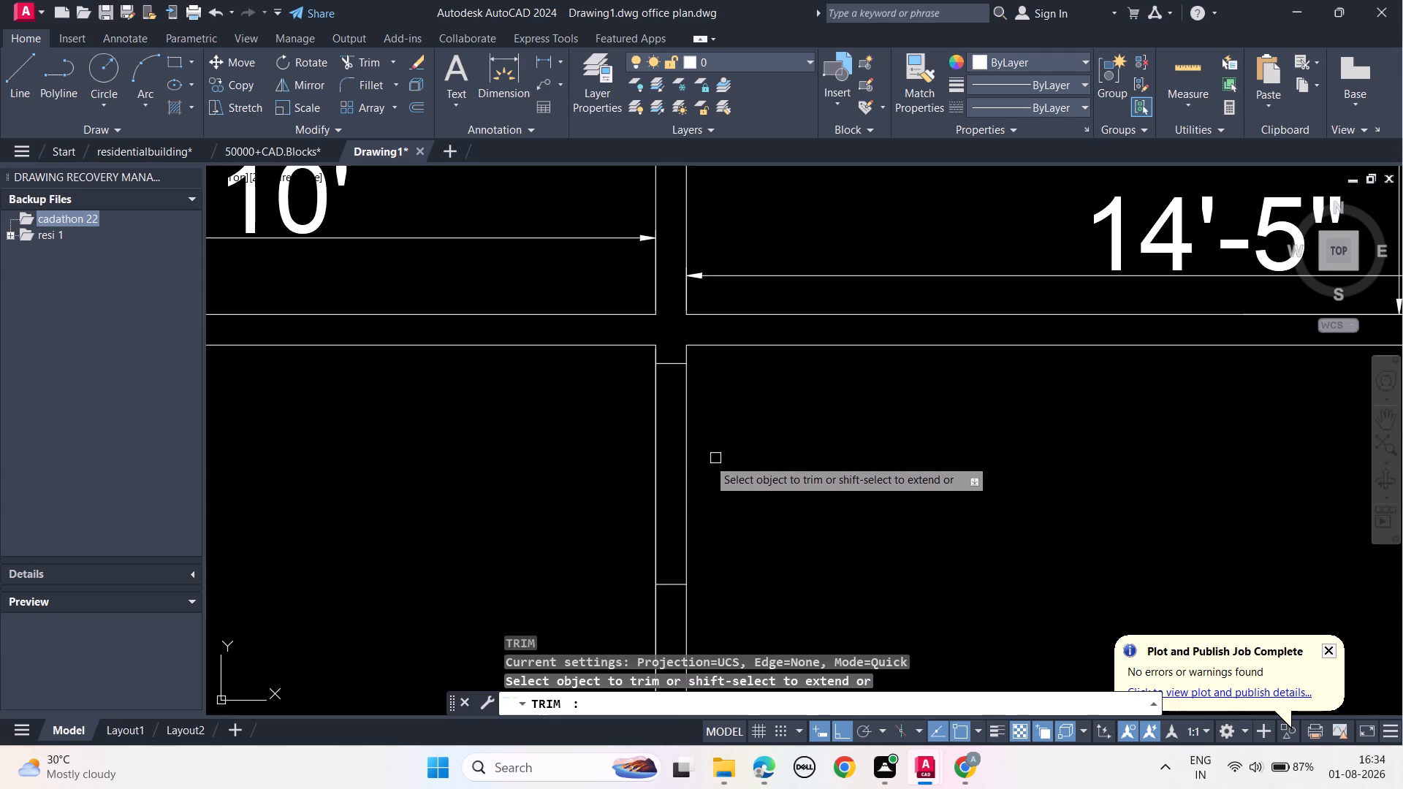
{"action": "left_click_drag", "start_coordinate": [708, 459], "coordinate": [634, 465]}
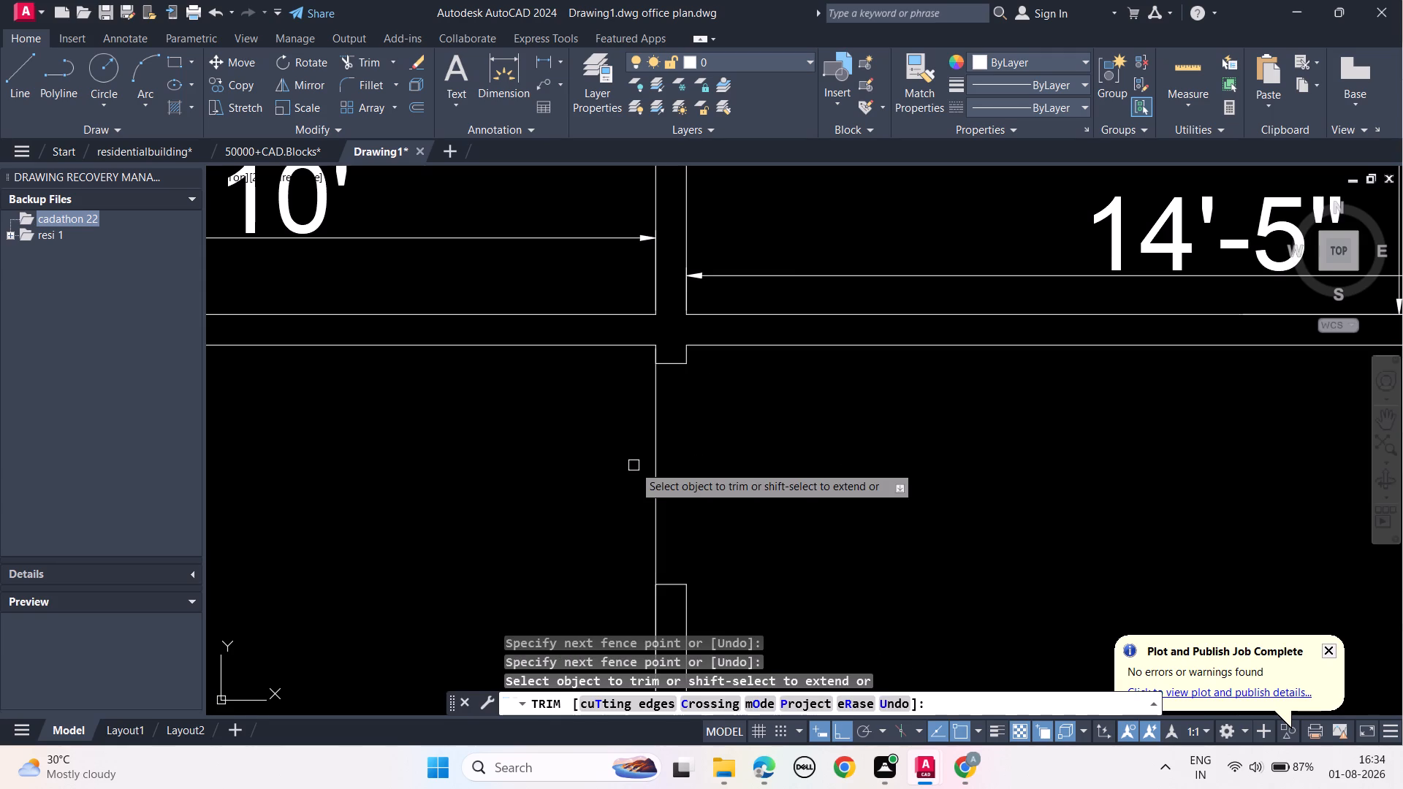
{"action": "left_click", "coordinate": [658, 463]}
{"action": "key", "text": "Escape"}
{"action": "key", "text": "Escape"}
{"action": "key", "text": "Escape"}
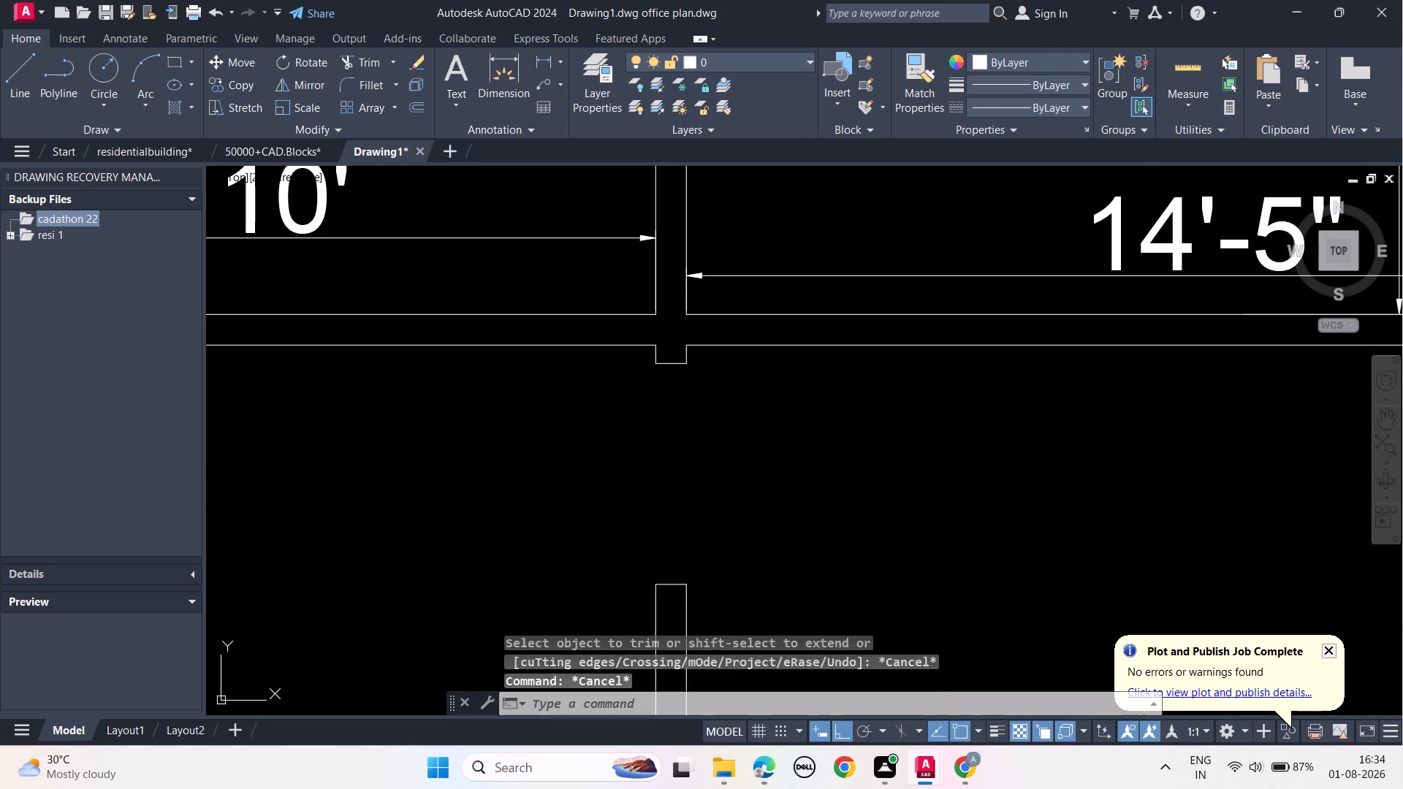
{"action": "key", "text": "Escape"}
{"action": "key", "text": "Escape"}
Draw a short line across the right wall from the upper-right inside corner of the left-hand 10' by 5' room.
{"action": "scroll", "coordinate": [658, 463], "scroll_direction": "down", "scroll_amount": 2}
{"action": "middle_click_drag", "start_coordinate": [731, 489], "coordinate": [726, 343]}
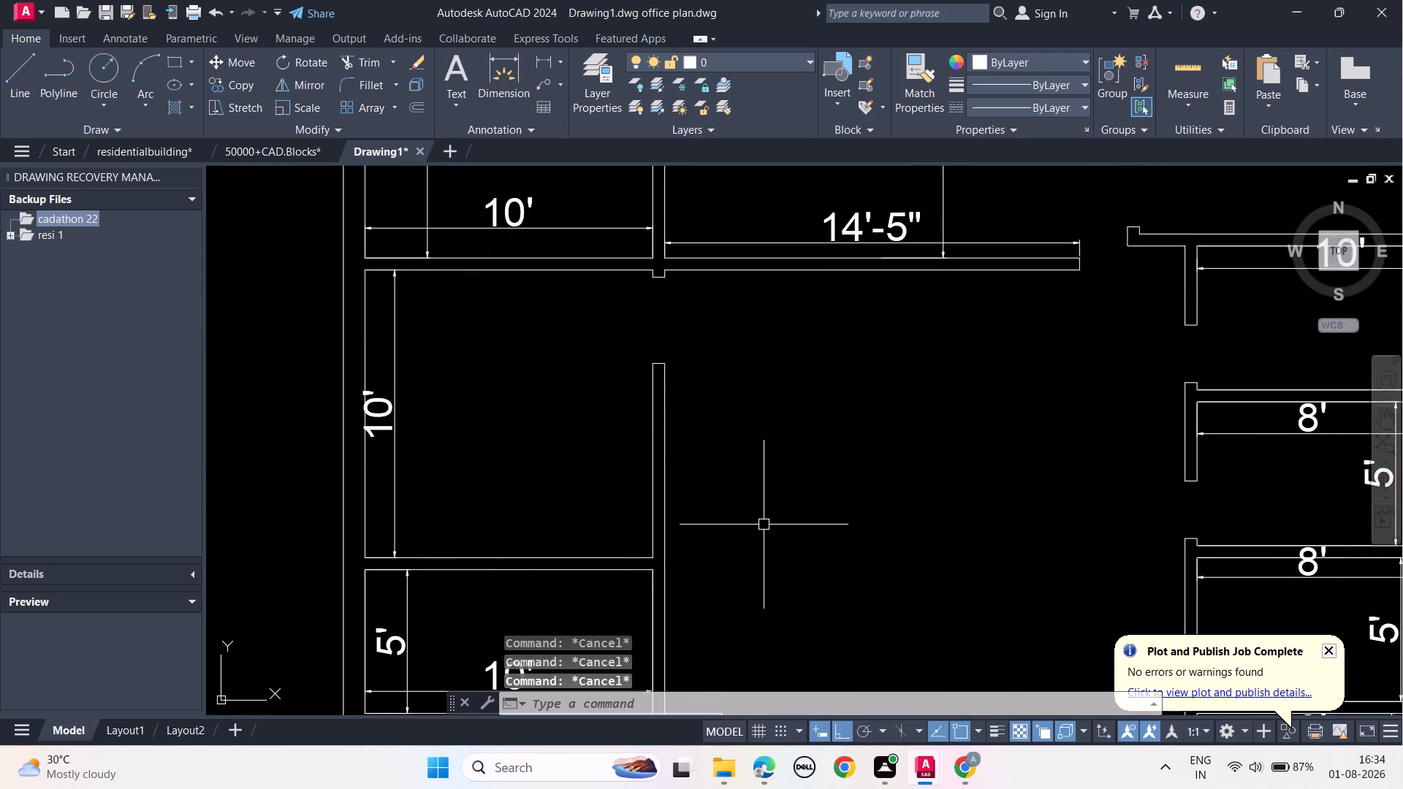
{"action": "middle_click_drag", "start_coordinate": [762, 525], "coordinate": [757, 372]}
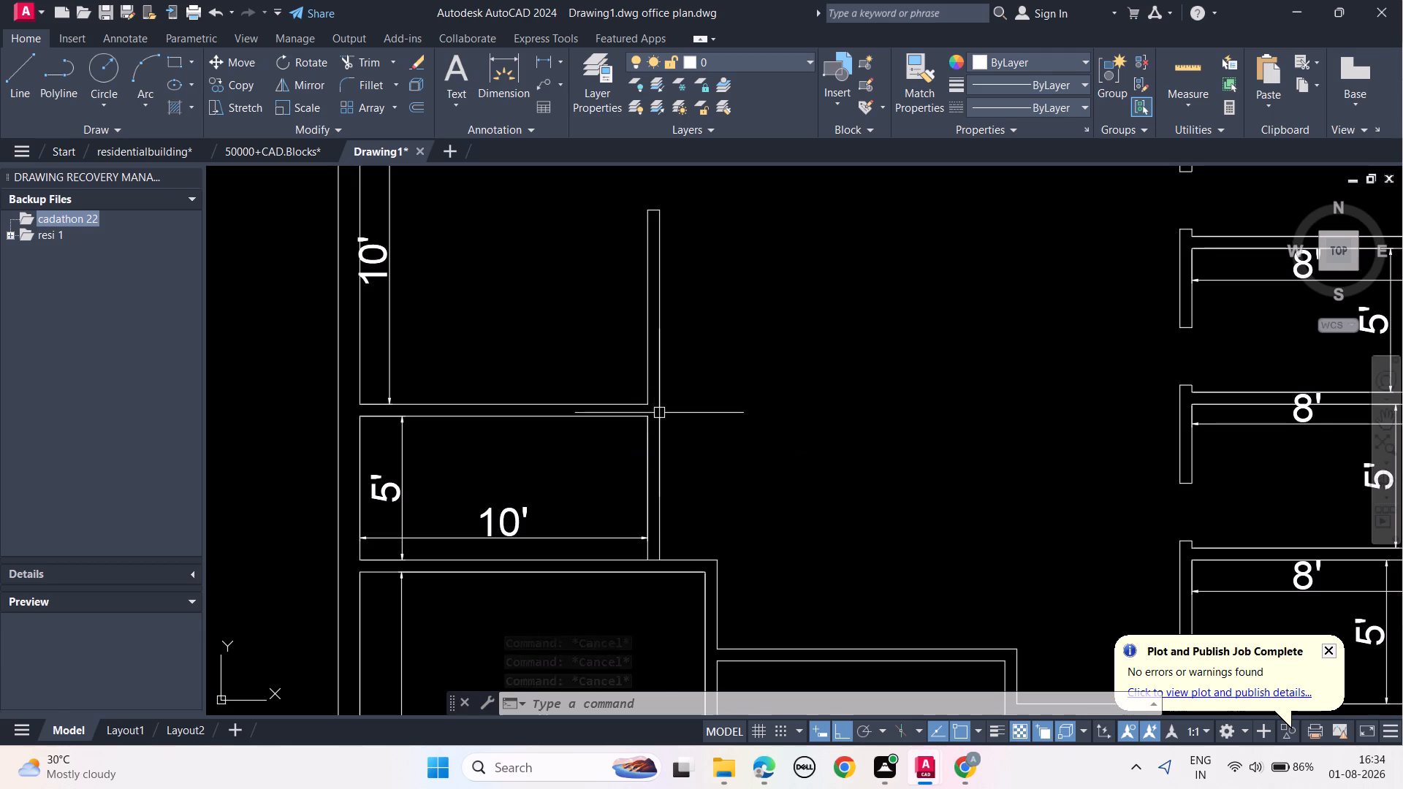
{"action": "middle_click_drag", "start_coordinate": [723, 460], "coordinate": [777, 405]}
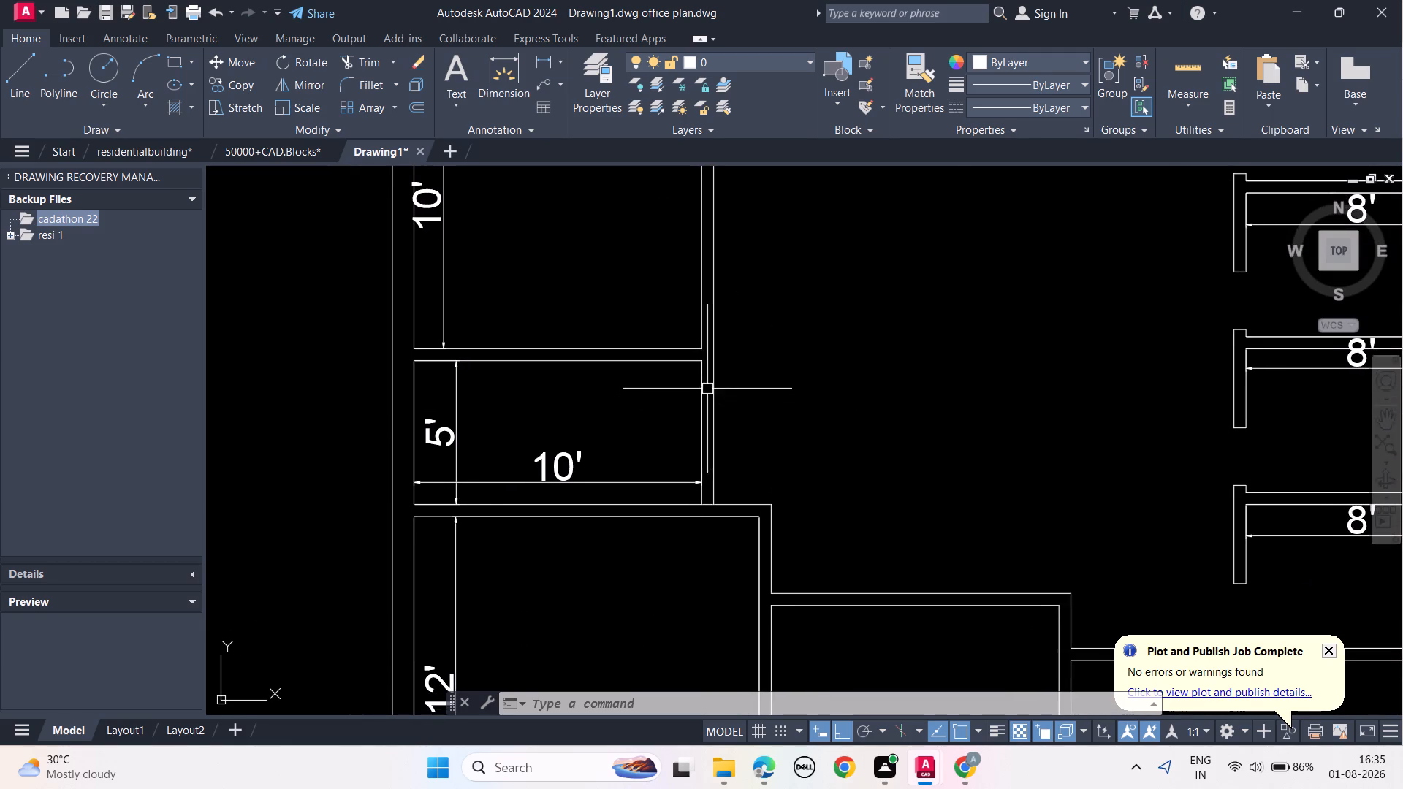
{"action": "scroll", "coordinate": [707, 389], "scroll_direction": "up", "scroll_amount": 1}
{"action": "type", "text": "L"}
{"action": "key", "text": "space"}
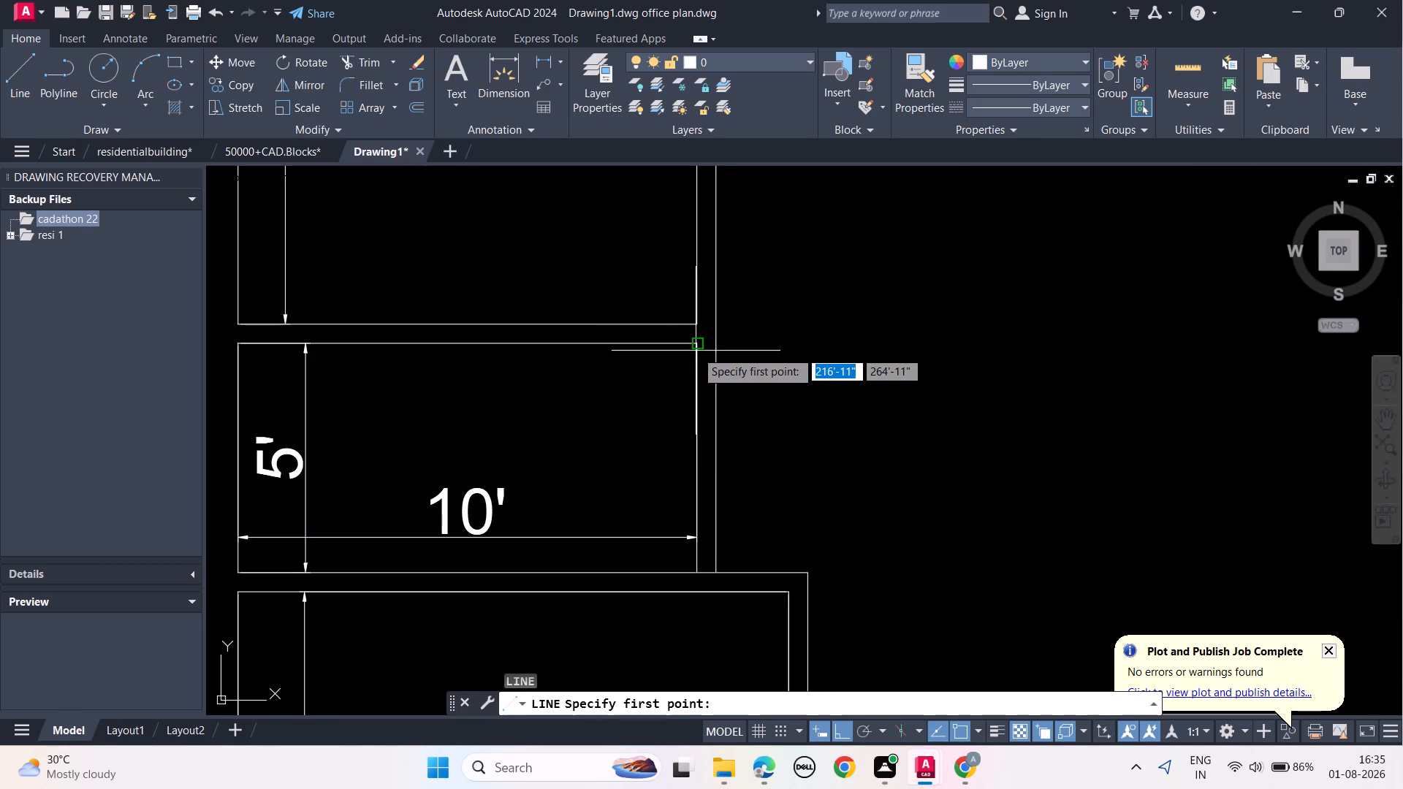
{"action": "left_click", "coordinate": [696, 346]}
{"action": "left_click", "coordinate": [746, 345]}
{"action": "key", "text": "Escape"}
{"action": "key", "text": "Escape"}
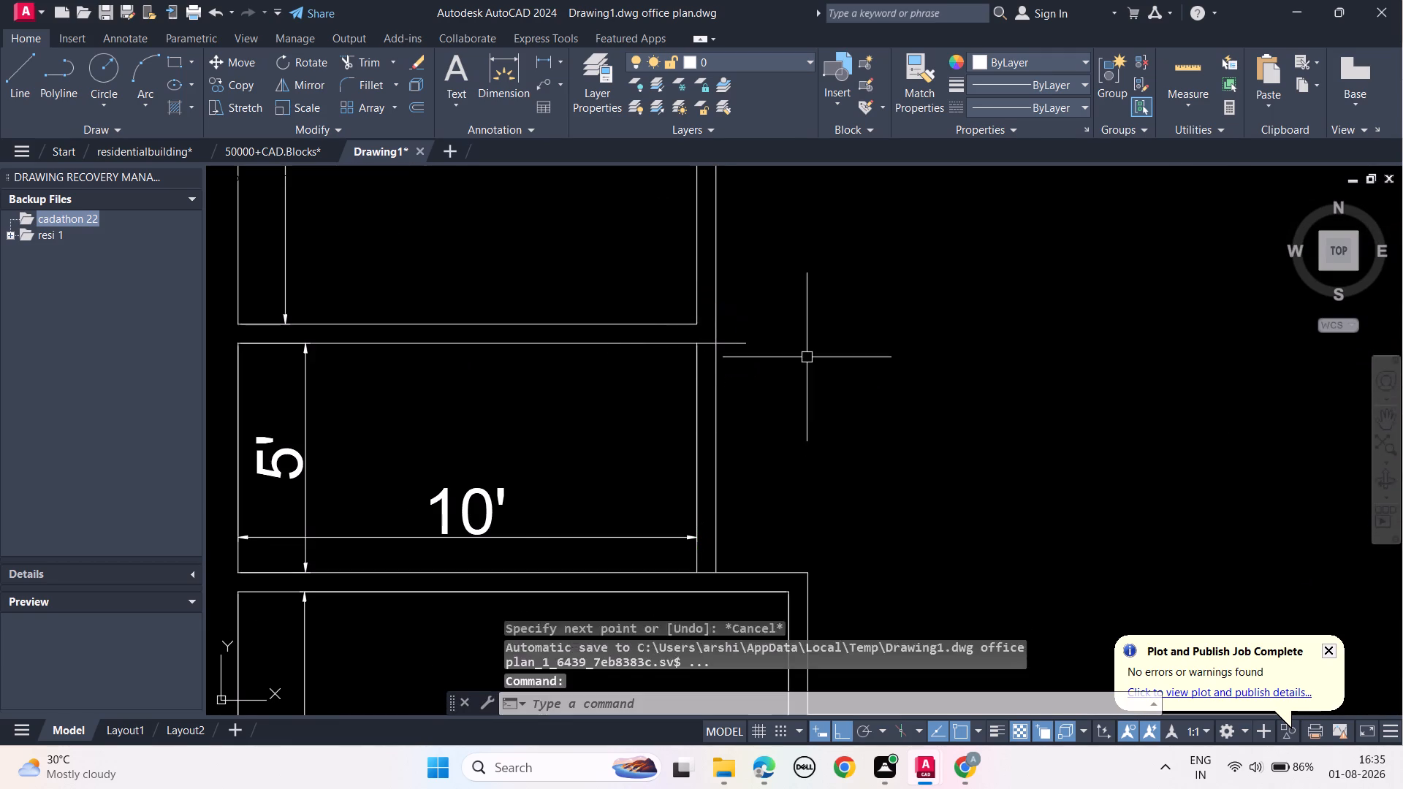
{"action": "key", "text": "Escape"}
{"action": "key", "text": "Escape"}
Trim the short line's overhang beyond the outer face of the 10' by 5' room's right wall.
{"action": "type", "text": "TR"}
{"action": "key", "text": "space"}
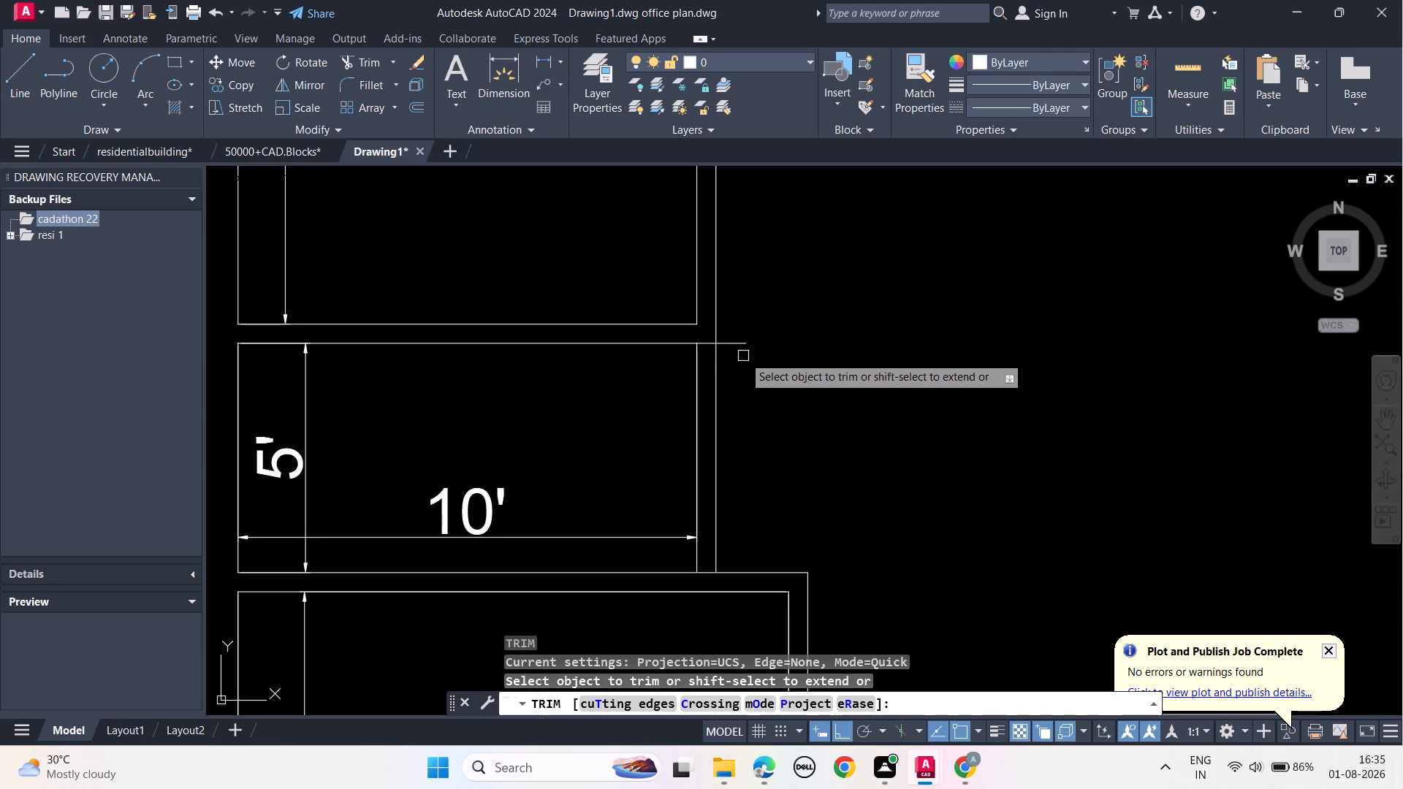
{"action": "left_click", "coordinate": [734, 344]}
{"action": "key", "text": "Escape"}
{"action": "key", "text": "Escape"}
{"action": "key", "text": "Escape"}
Offset the short line across the right wall 3" downward to form the left-hand 10' by 5' room's upper door jamb.
{"action": "scroll", "coordinate": [742, 351], "scroll_direction": "up", "scroll_amount": 2}
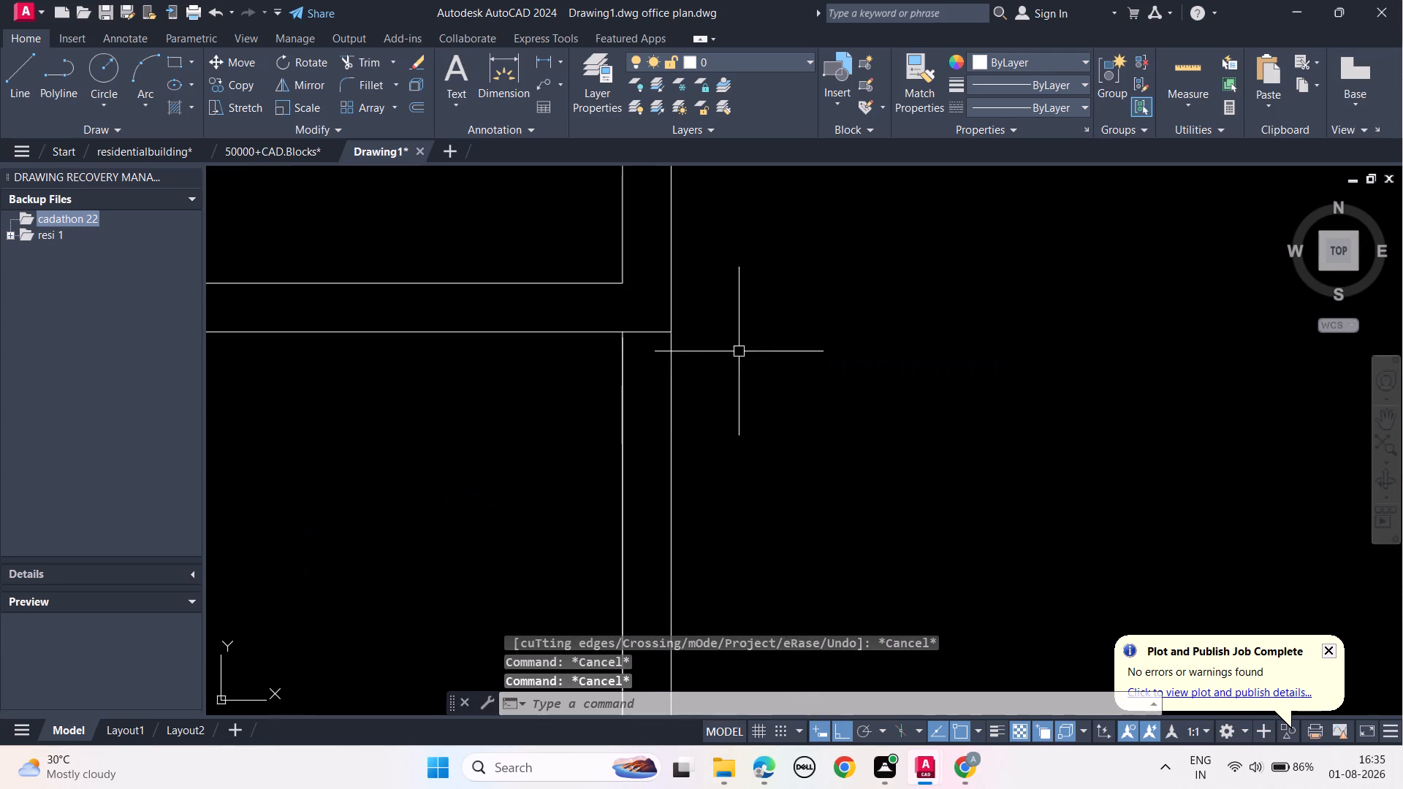
{"action": "left_click", "coordinate": [661, 333]}
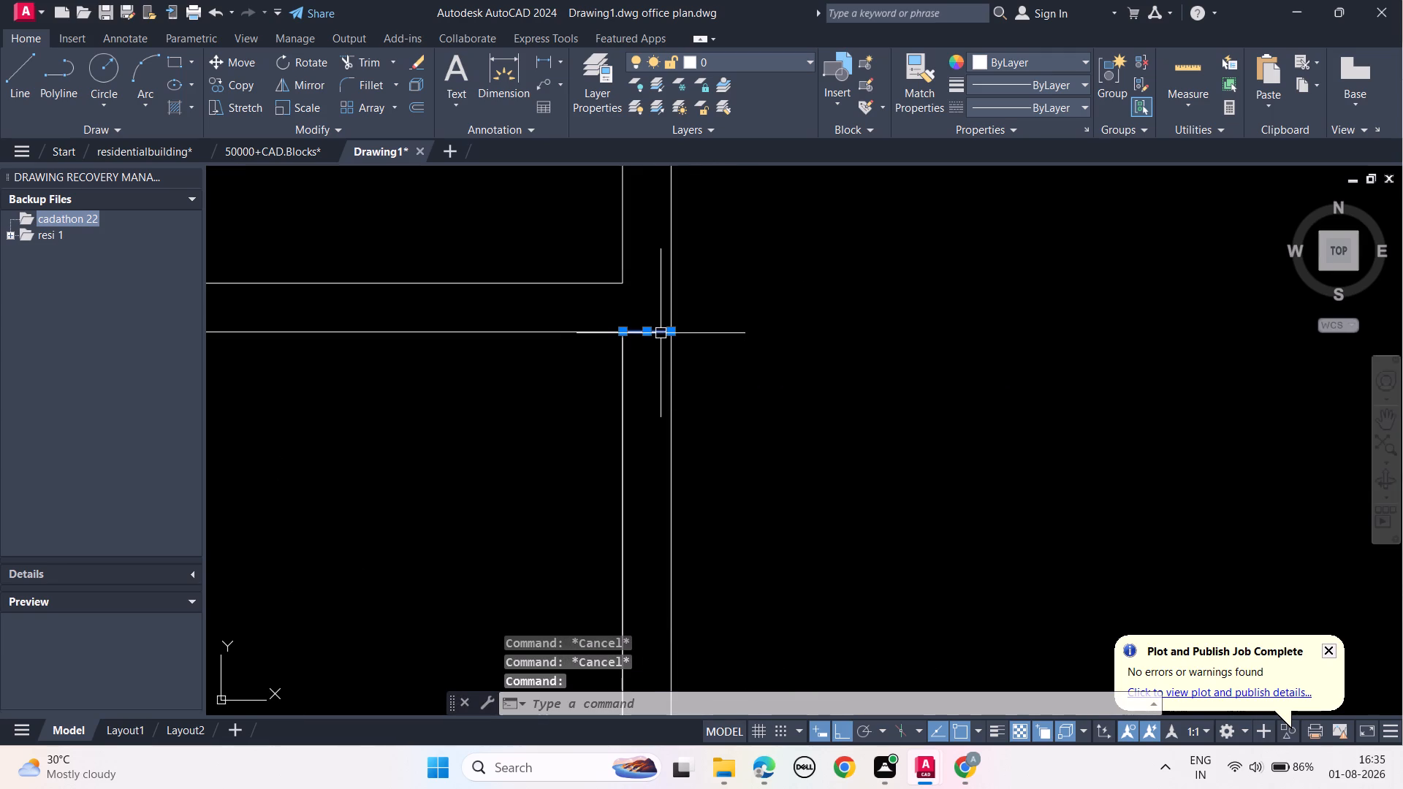
{"action": "scroll", "coordinate": [676, 334], "scroll_direction": "down", "scroll_amount": 1}
{"action": "type", "text": "OF"}
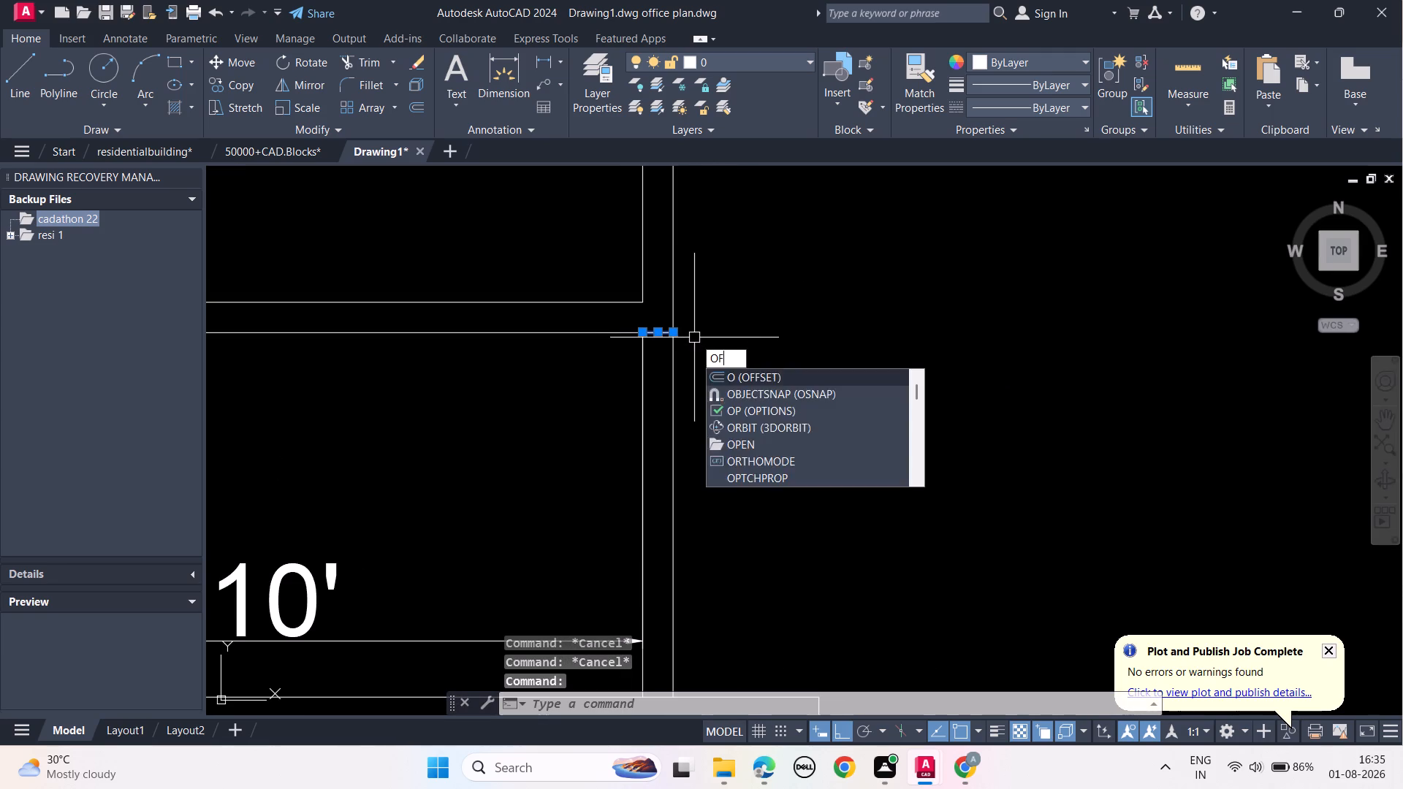
{"action": "left_click", "coordinate": [741, 376]}
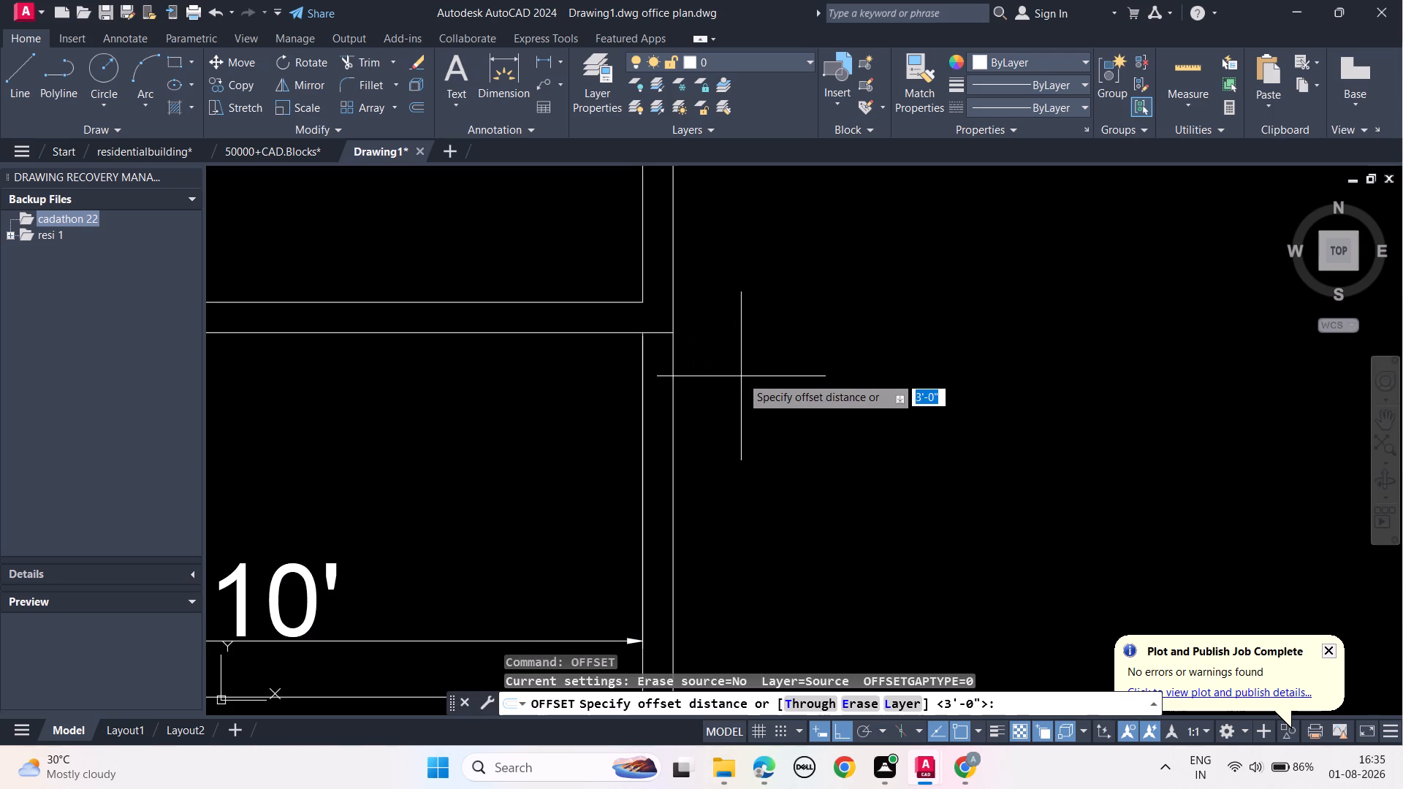
{"action": "type", "text": "3\""}
{"action": "key", "text": "Return"}
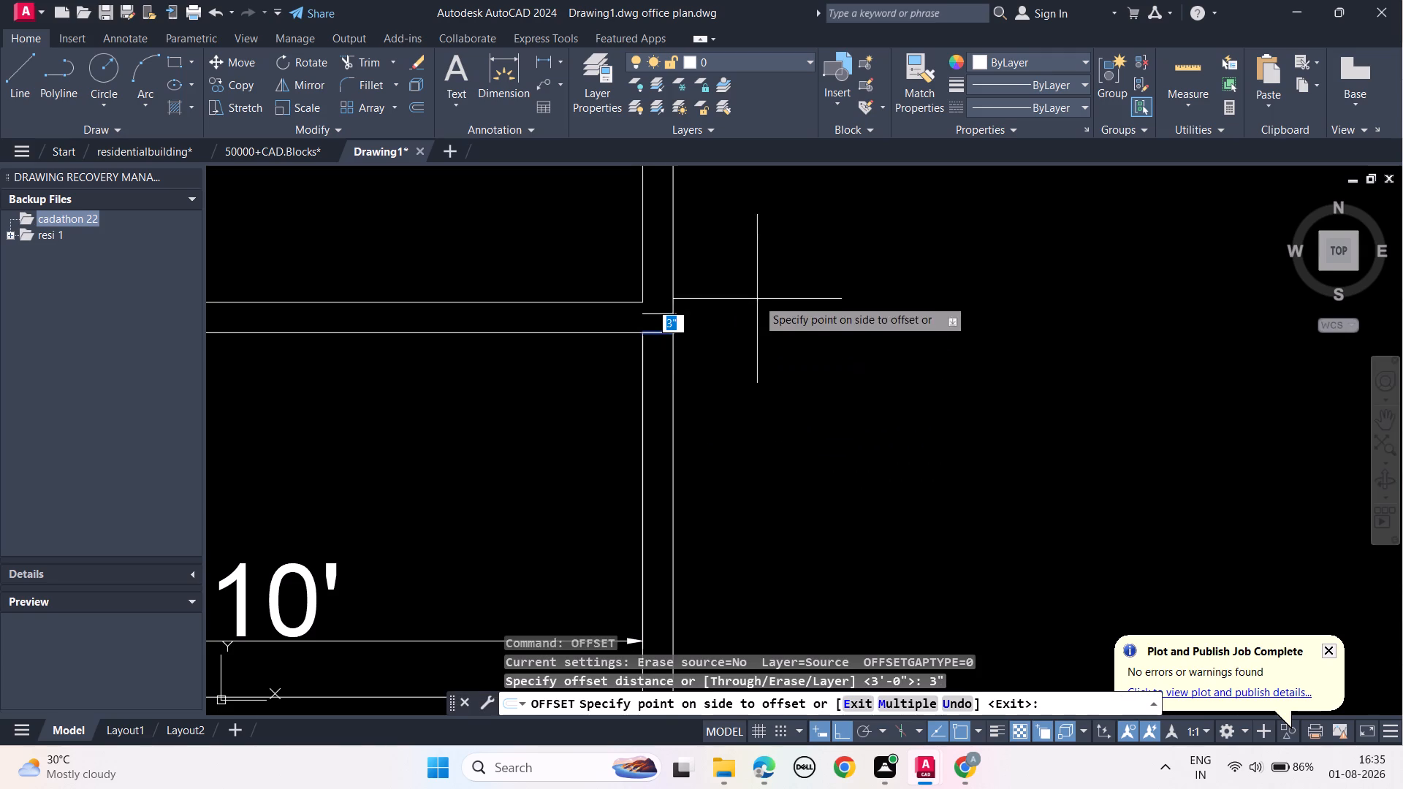
{"action": "left_click", "coordinate": [734, 411]}
{"action": "key", "text": "Escape"}
{"action": "key", "text": "Escape"}
{"action": "key", "text": "Escape"}
{"action": "key", "text": "Escape"}
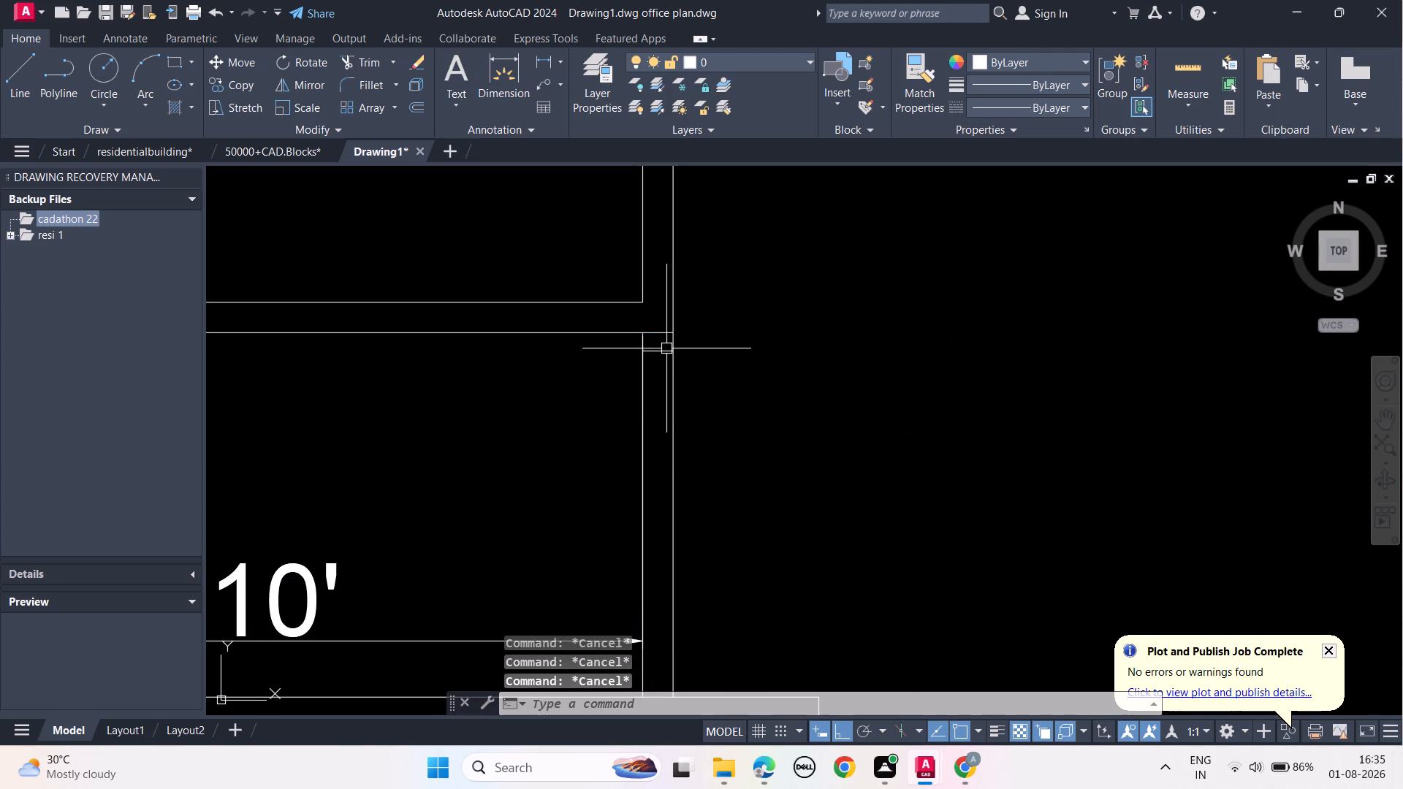
Offset the left-hand 10' by 5' room's upper door jamb 3' downward to form its lower jamb.
{"action": "left_click", "coordinate": [667, 348]}
{"action": "type", "text": "OFF"}
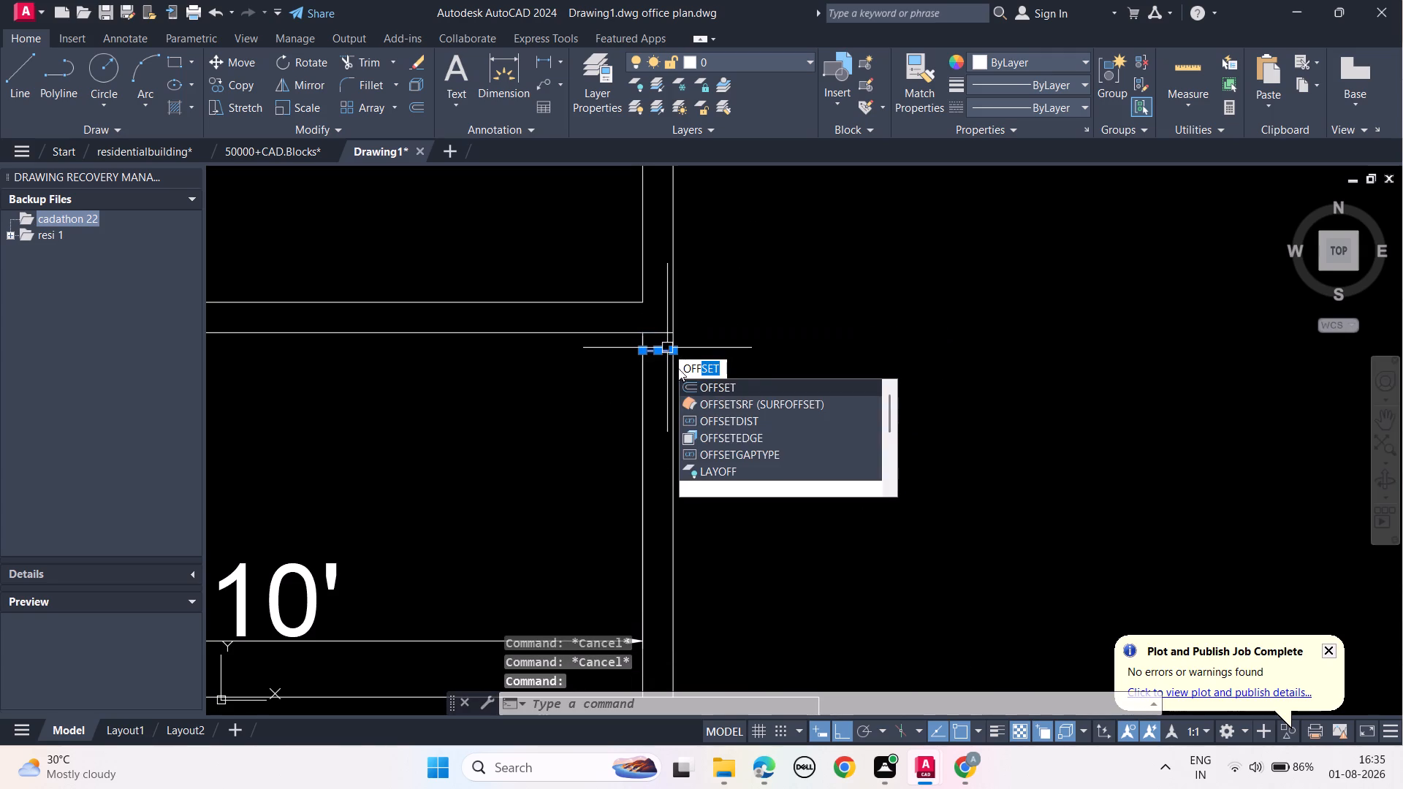
{"action": "left_click", "coordinate": [710, 384]}
{"action": "type", "text": "3'"}
{"action": "key", "text": "Return"}
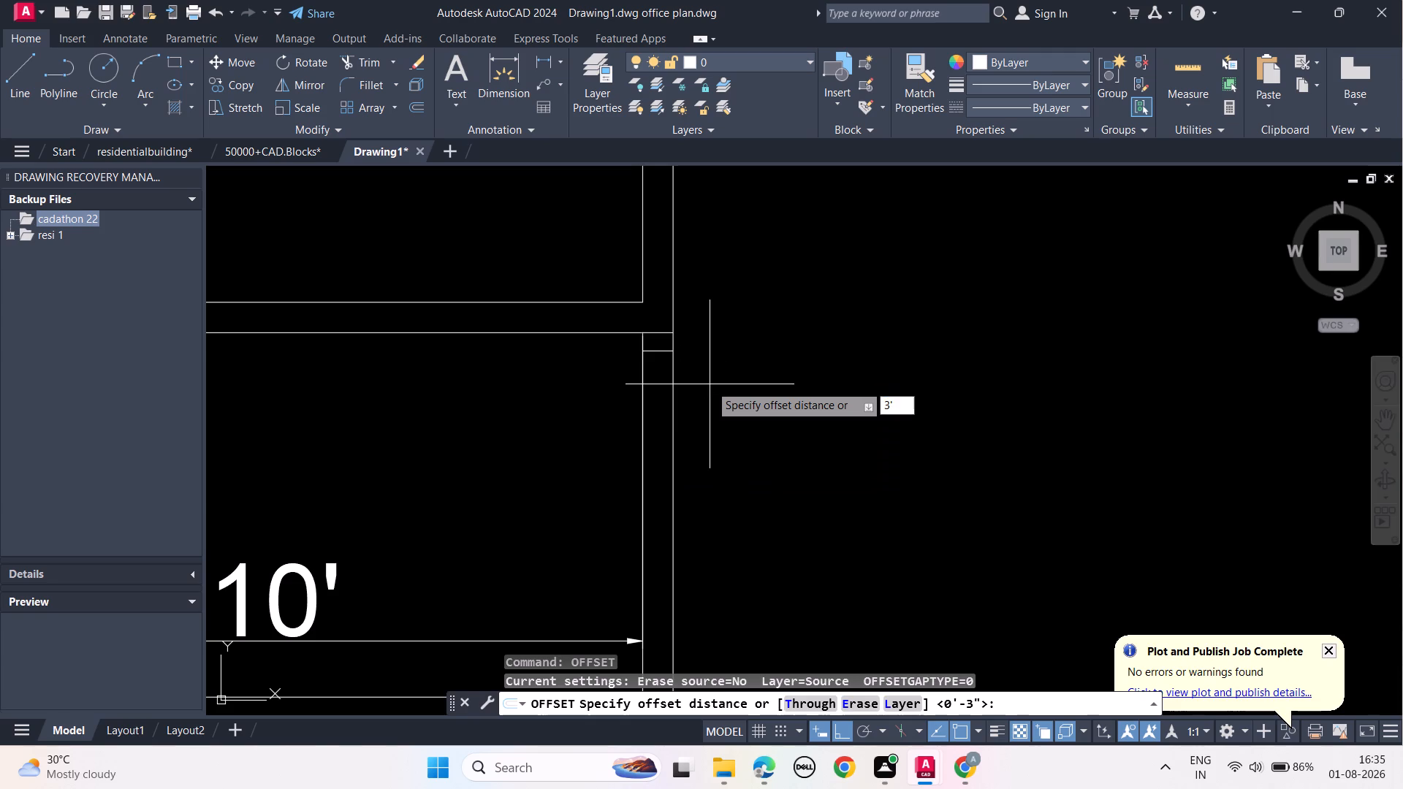
{"action": "left_click", "coordinate": [707, 451]}
{"action": "key", "text": "Escape"}
{"action": "key", "text": "Escape"}
{"action": "key", "text": "Escape"}
{"action": "scroll", "coordinate": [707, 451], "scroll_direction": "down", "scroll_amount": 2}
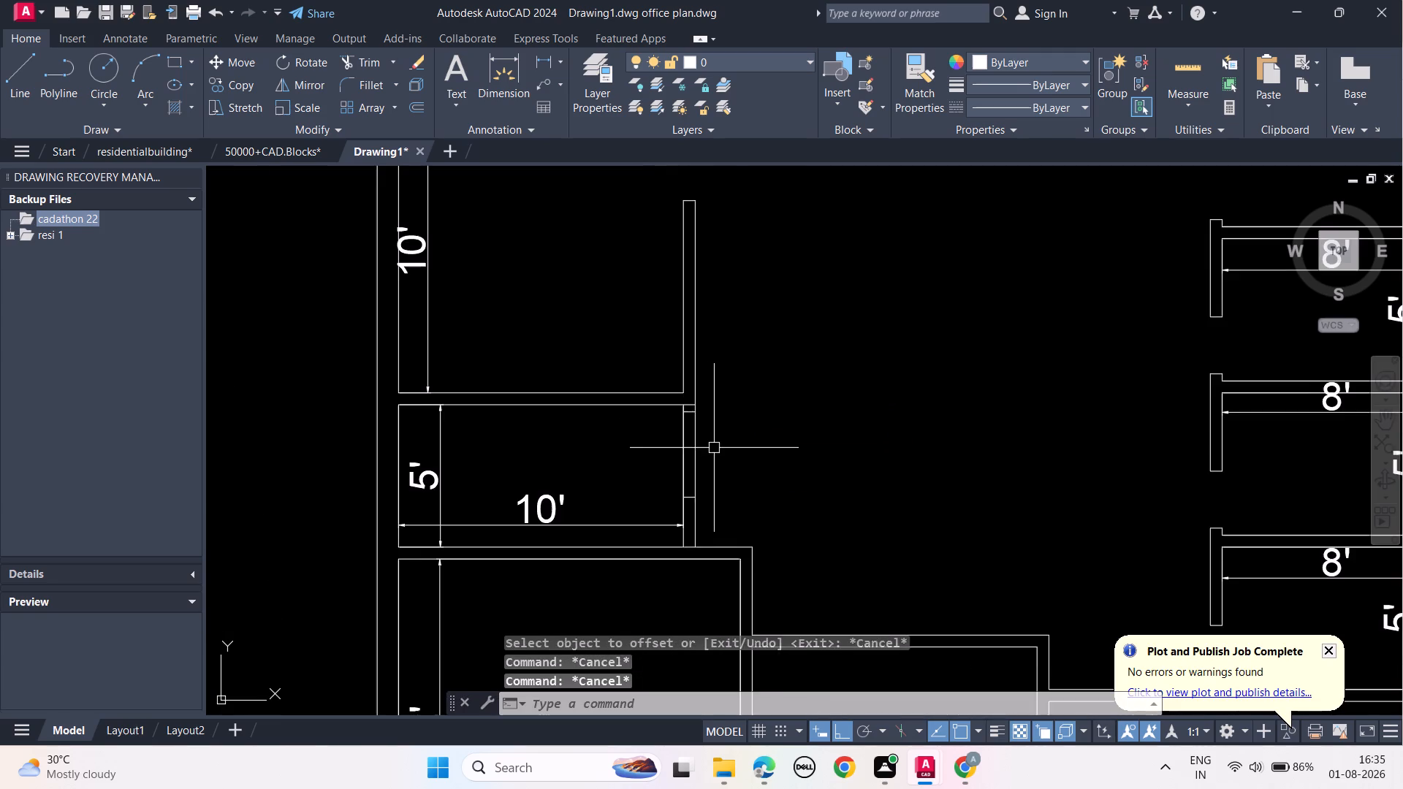
Undo the two jamb offsets, the trim and the short line across the left-hand 10' by 5' room's right wall.
{"action": "middle_click_drag", "start_coordinate": [737, 468], "coordinate": [748, 428]}
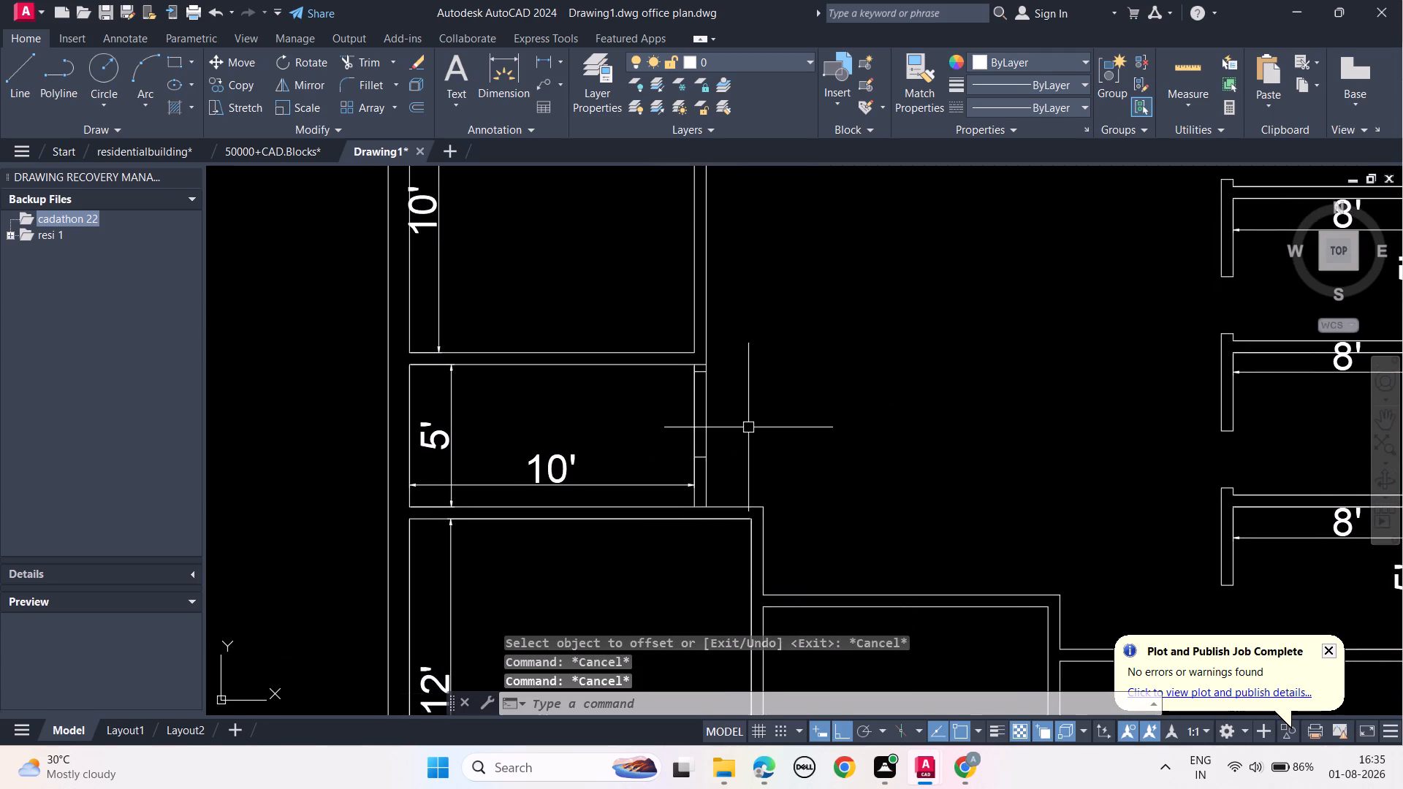
{"action": "scroll", "coordinate": [748, 427], "scroll_direction": "down", "scroll_amount": 1}
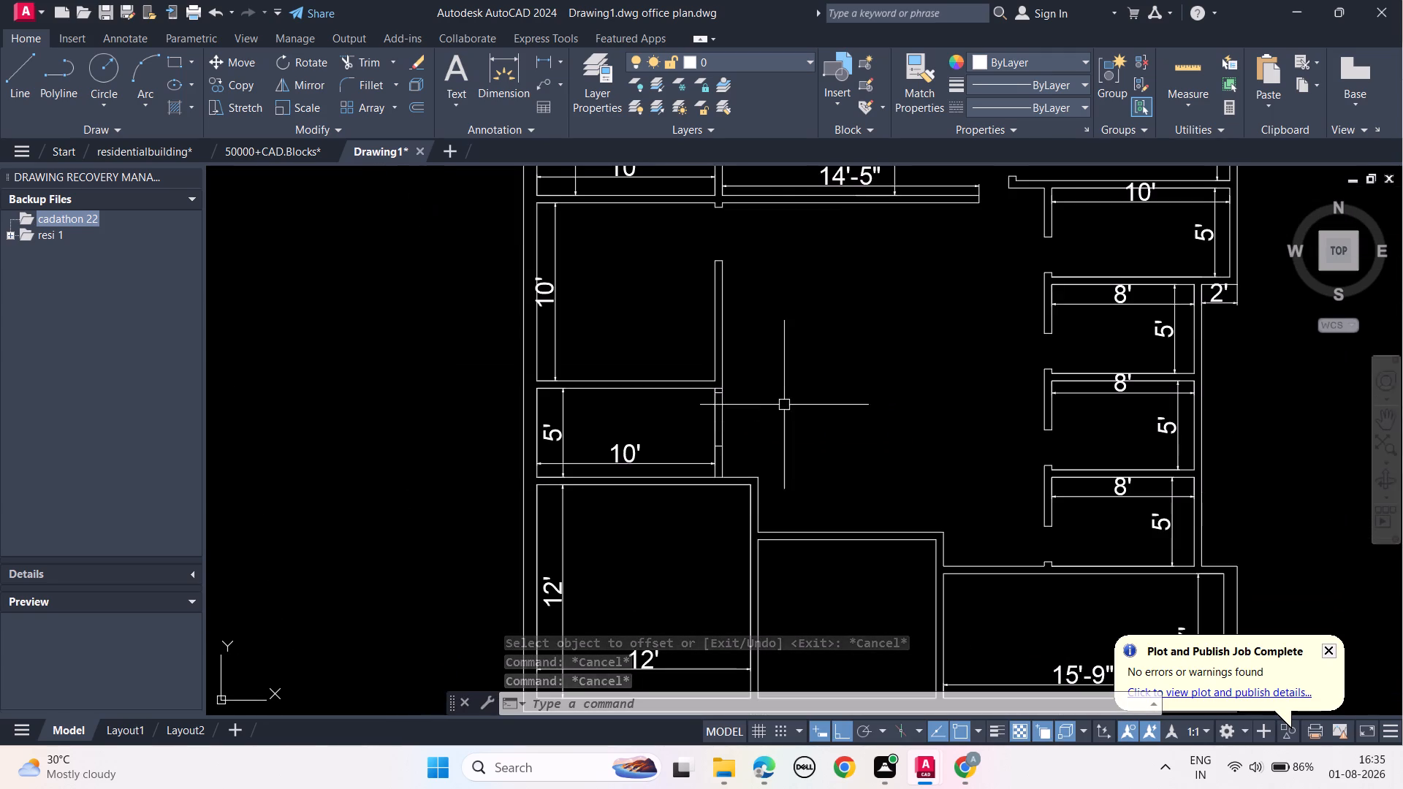
{"action": "middle_click_drag", "start_coordinate": [784, 405], "coordinate": [777, 432]}
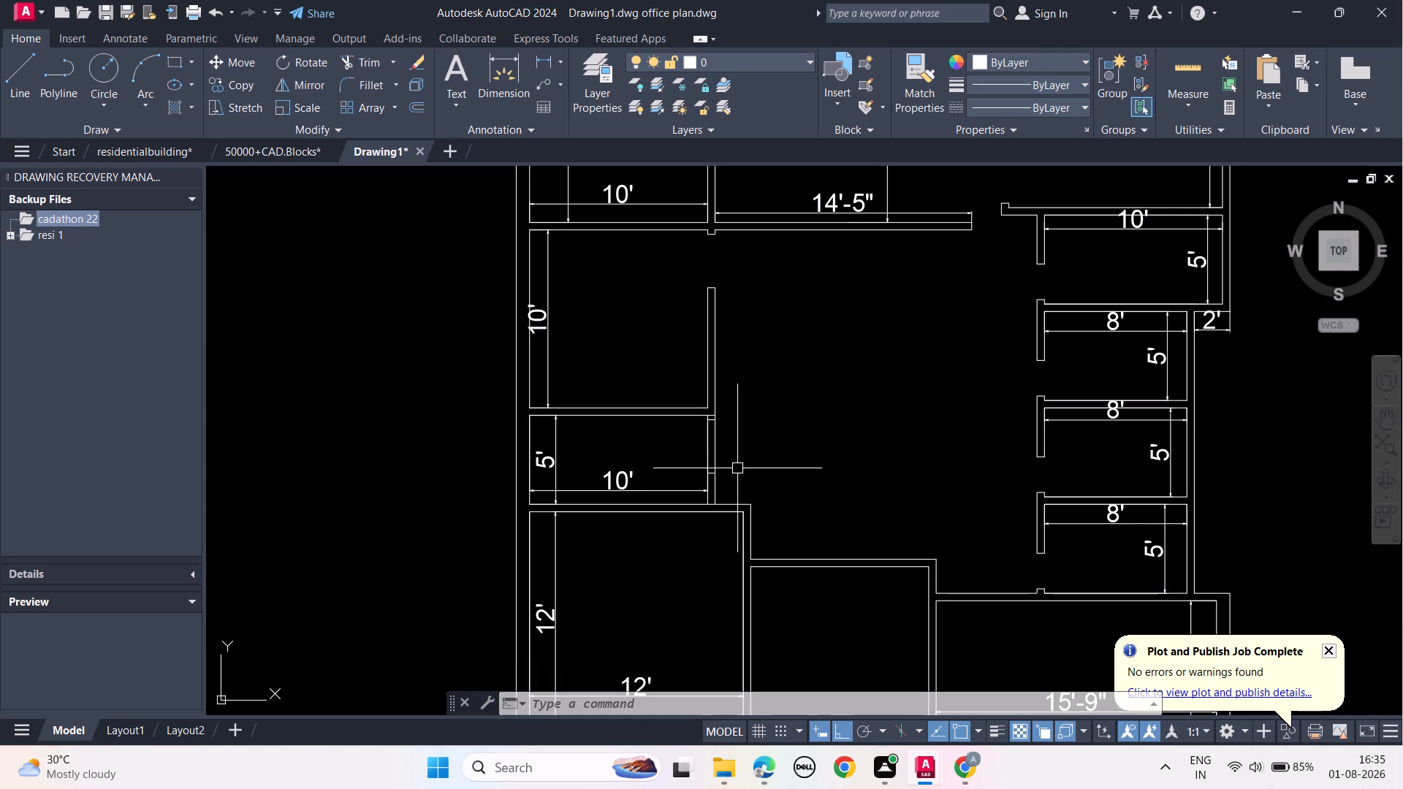
{"action": "key", "text": "ctrl+z"}
{"action": "key", "text": "ctrl+z"}
{"action": "key", "text": "ctrl+z"}
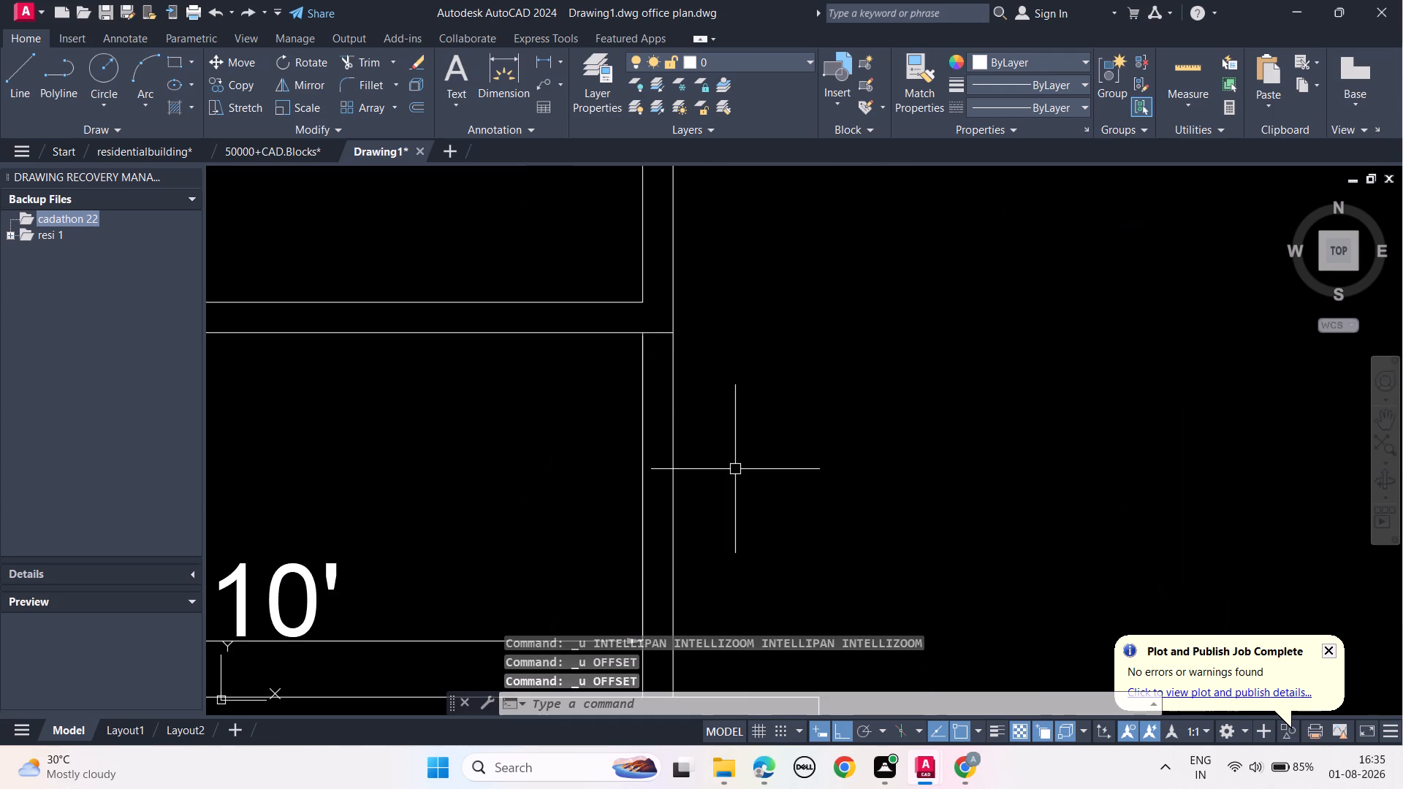
{"action": "key", "text": "ctrl+z"}
{"action": "key", "text": "ctrl+z"}
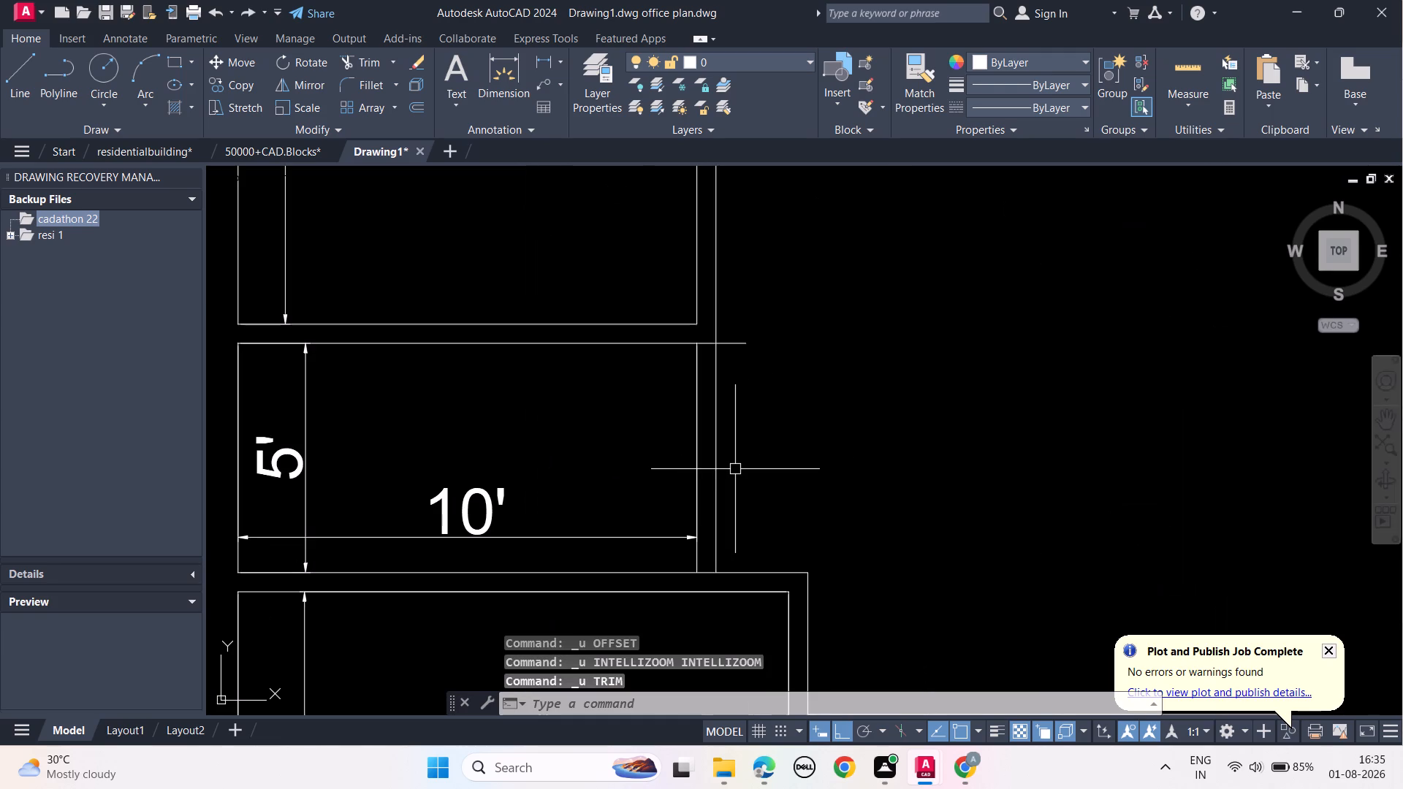
{"action": "key", "text": "ctrl+z"}
Draw a short line across the wall between the left-hand 10' by 10' and 10' by 5' rooms, at their right inside corners.
{"action": "scroll", "coordinate": [737, 472], "scroll_direction": "down", "scroll_amount": 1}
{"action": "middle_click_drag", "start_coordinate": [796, 435], "coordinate": [820, 579]}
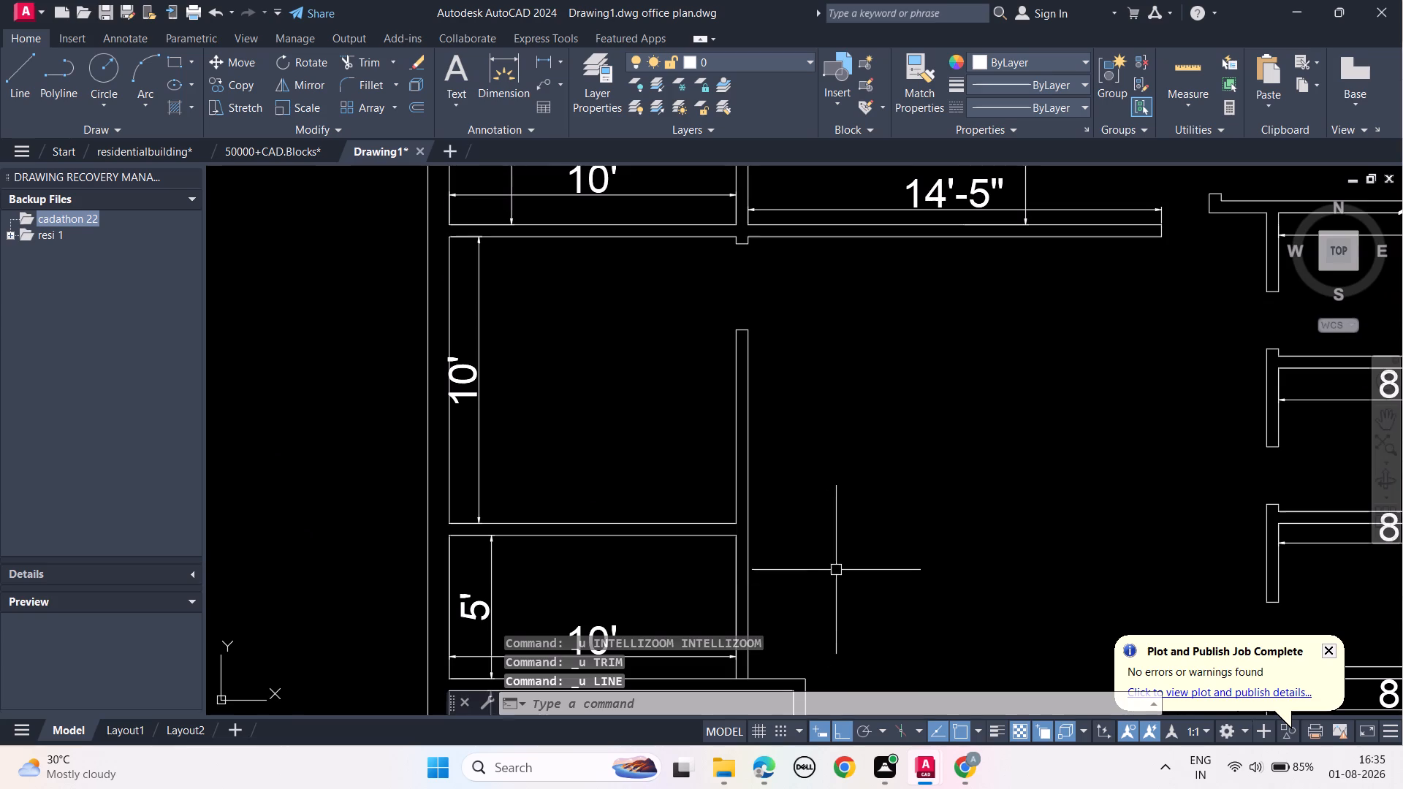
{"action": "middle_click_drag", "start_coordinate": [851, 542], "coordinate": [845, 397]}
{"action": "scroll", "coordinate": [851, 542], "scroll_direction": "down", "scroll_amount": 1}
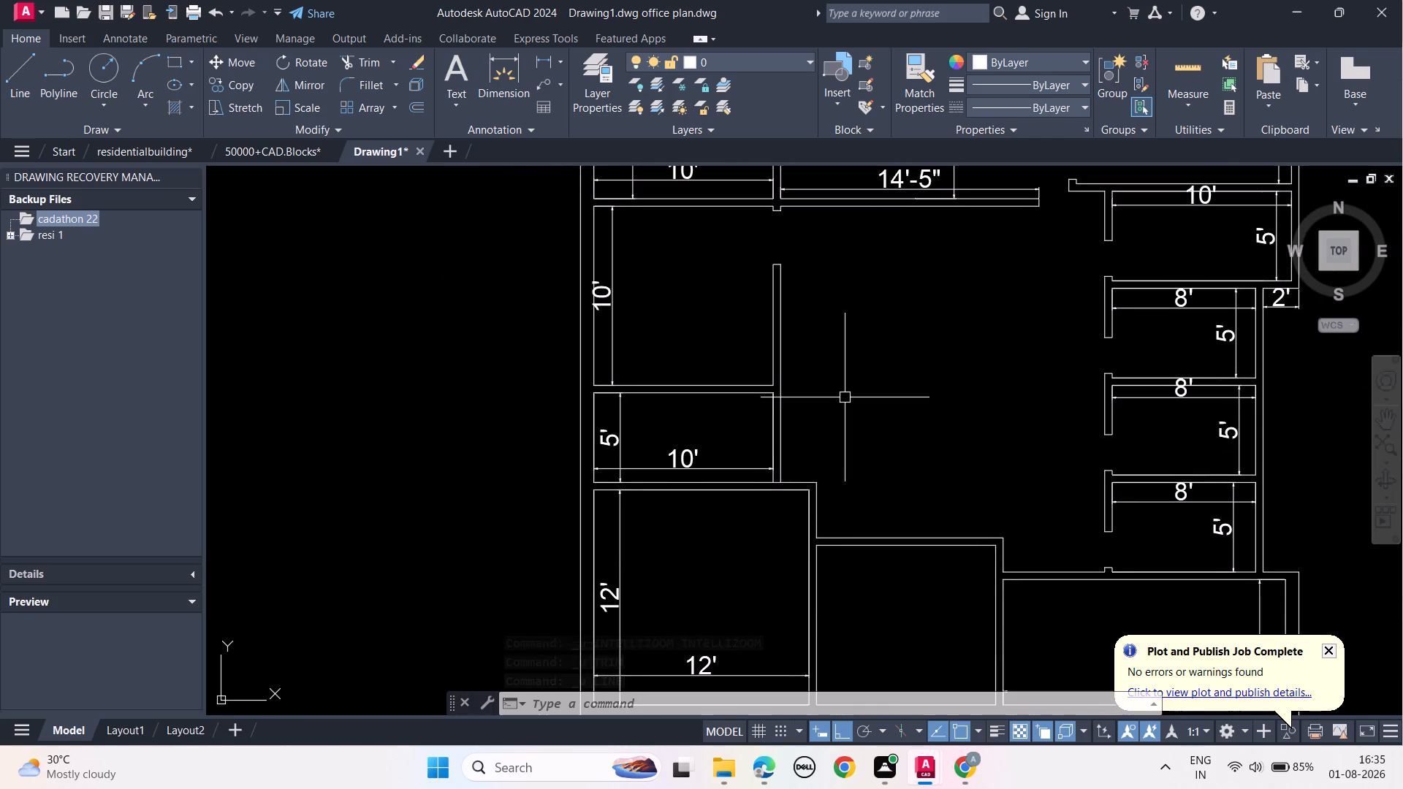
{"action": "middle_click_drag", "start_coordinate": [883, 470], "coordinate": [837, 358]}
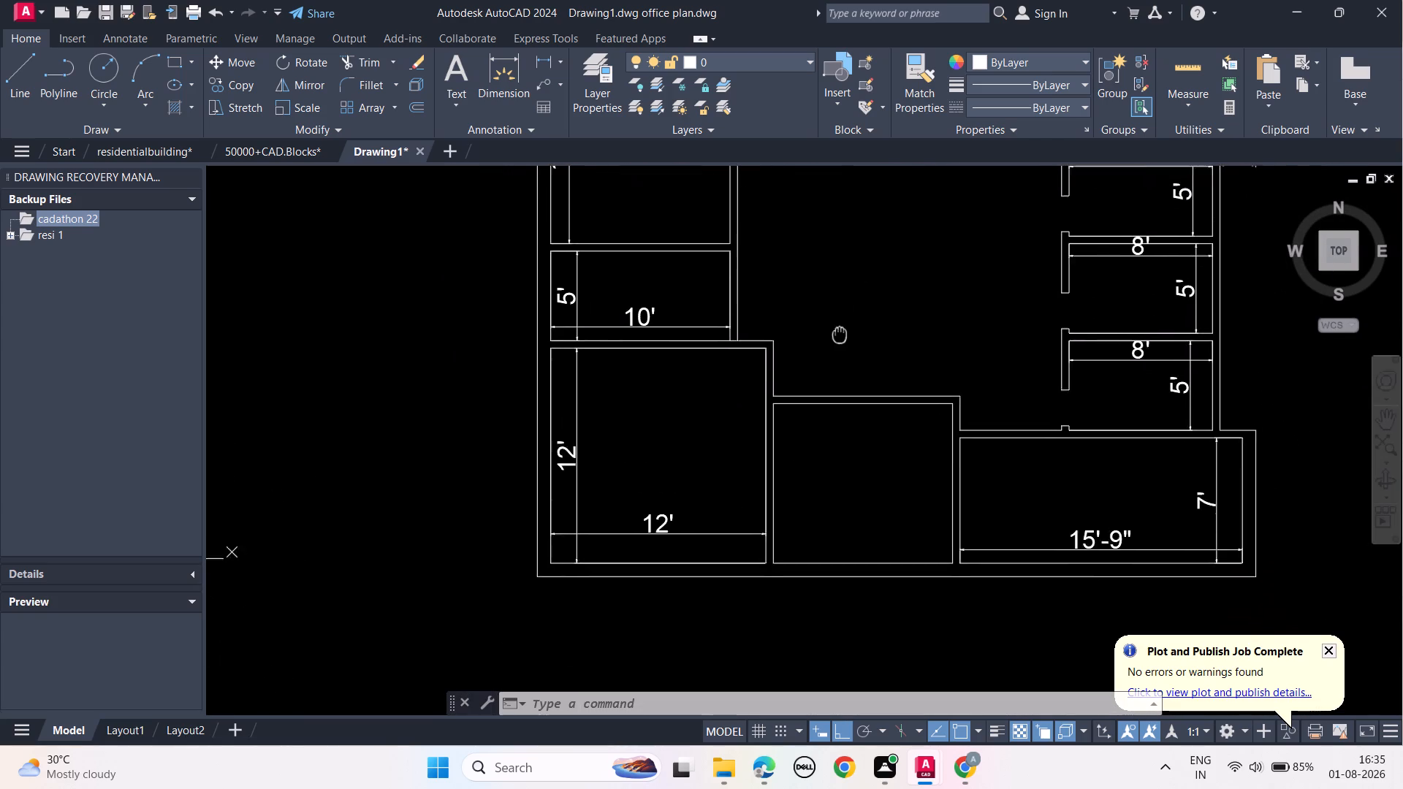
{"action": "middle_click_drag", "start_coordinate": [837, 358], "coordinate": [848, 503]}
{"action": "scroll", "coordinate": [722, 415], "scroll_direction": "up", "scroll_amount": 3}
{"action": "type", "text": "L"}
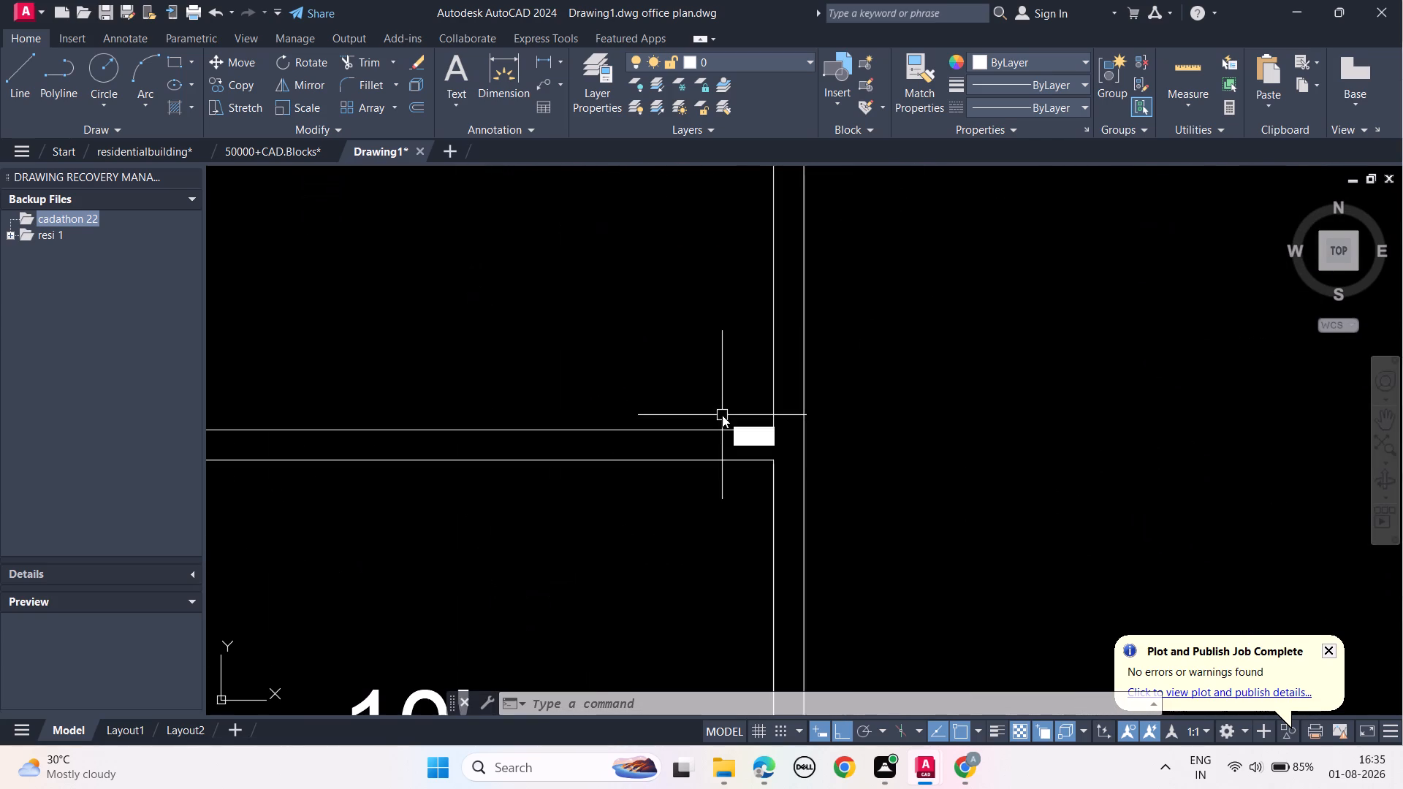
{"action": "key", "text": "space"}
{"action": "left_click", "coordinate": [778, 430]}
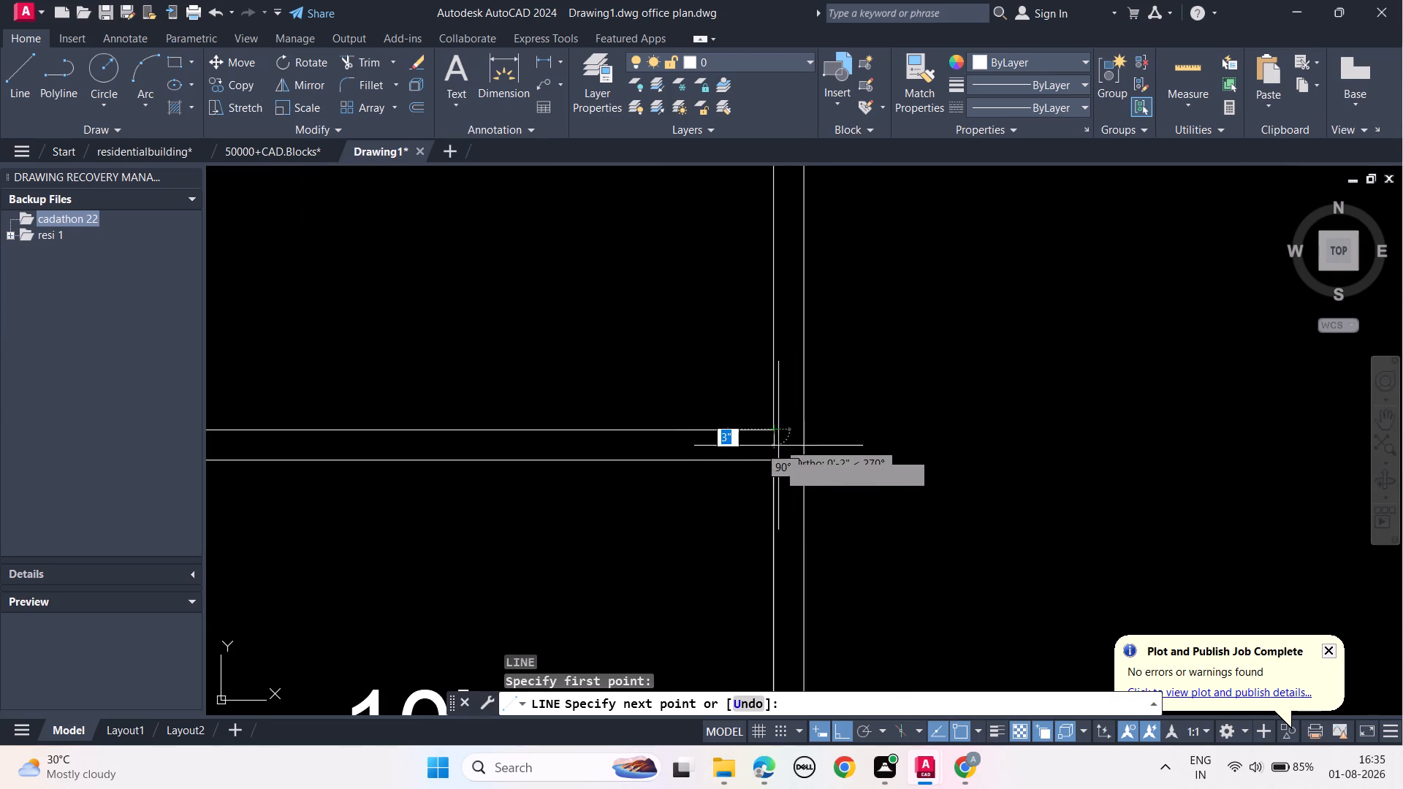
{"action": "left_click", "coordinate": [775, 461]}
{"action": "key", "text": "Escape"}
{"action": "key", "text": "Escape"}
{"action": "key", "text": "Escape"}
Offset the short line 3" leftward to form the right jamb of a door between the 10' by 10' and 10' by 5' rooms.
{"action": "left_click", "coordinate": [775, 453]}
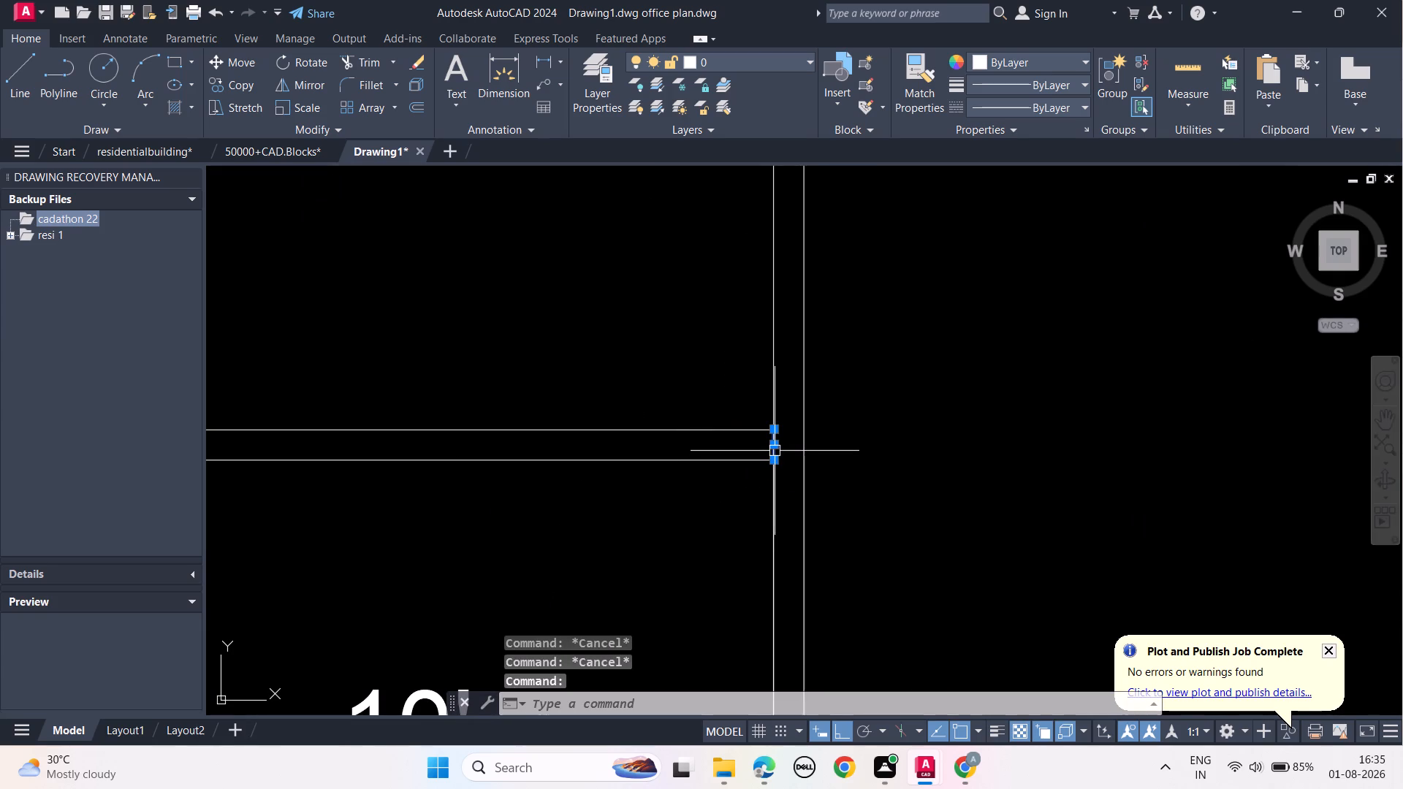
{"action": "type", "text": "OFF"}
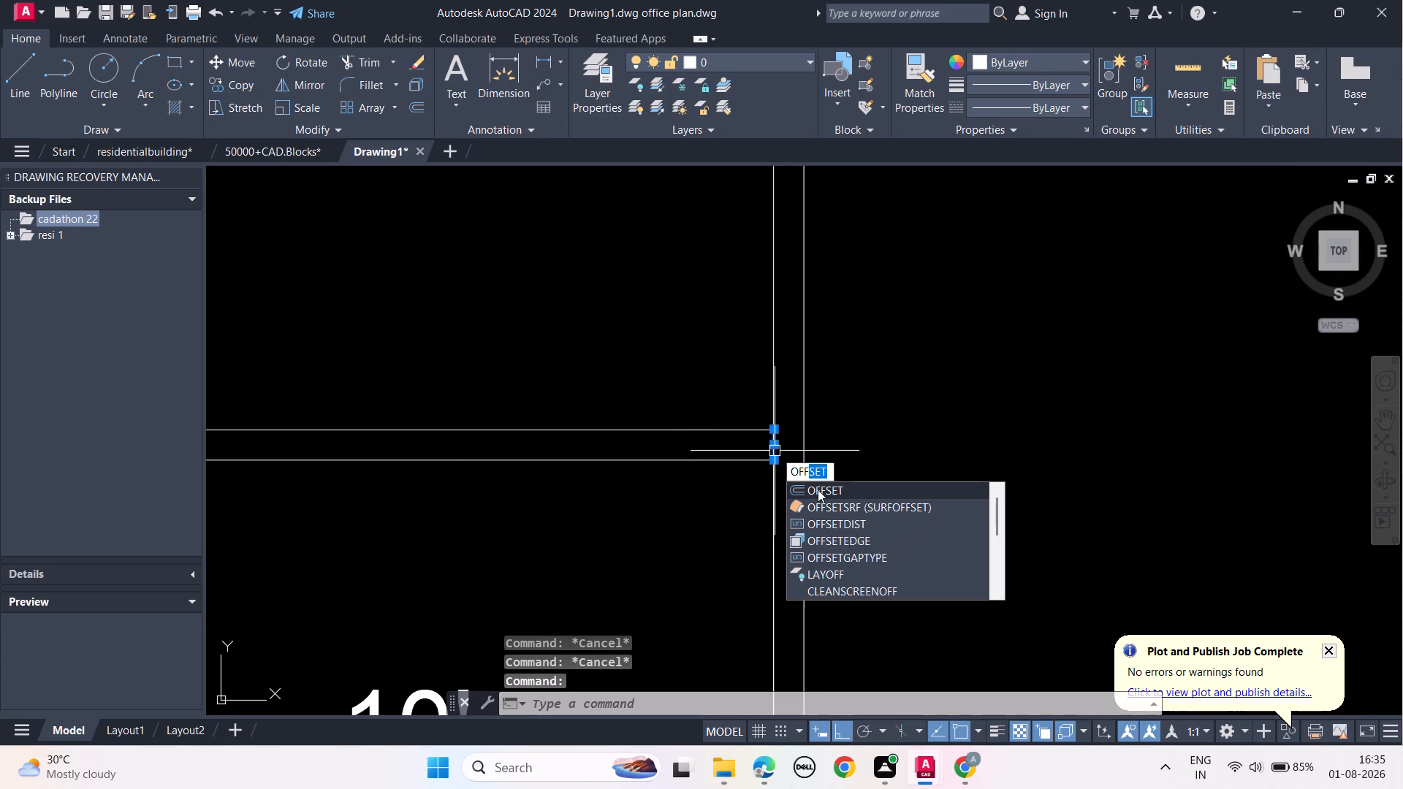
{"action": "left_click", "coordinate": [818, 489]}
{"action": "type", "text": "3\""}
{"action": "key", "text": "Return"}
{"action": "left_click", "coordinate": [700, 454]}
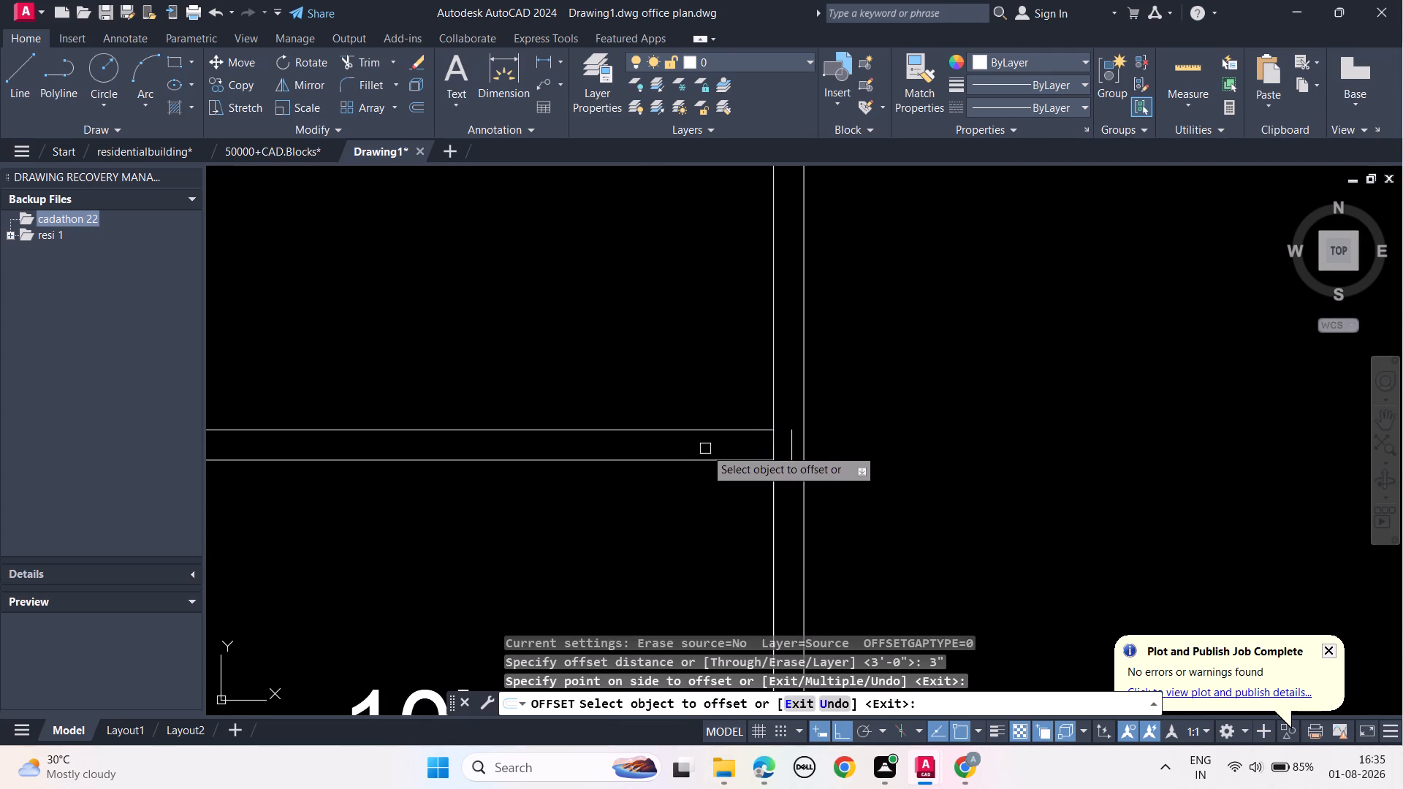
{"action": "left_click", "coordinate": [771, 448]}
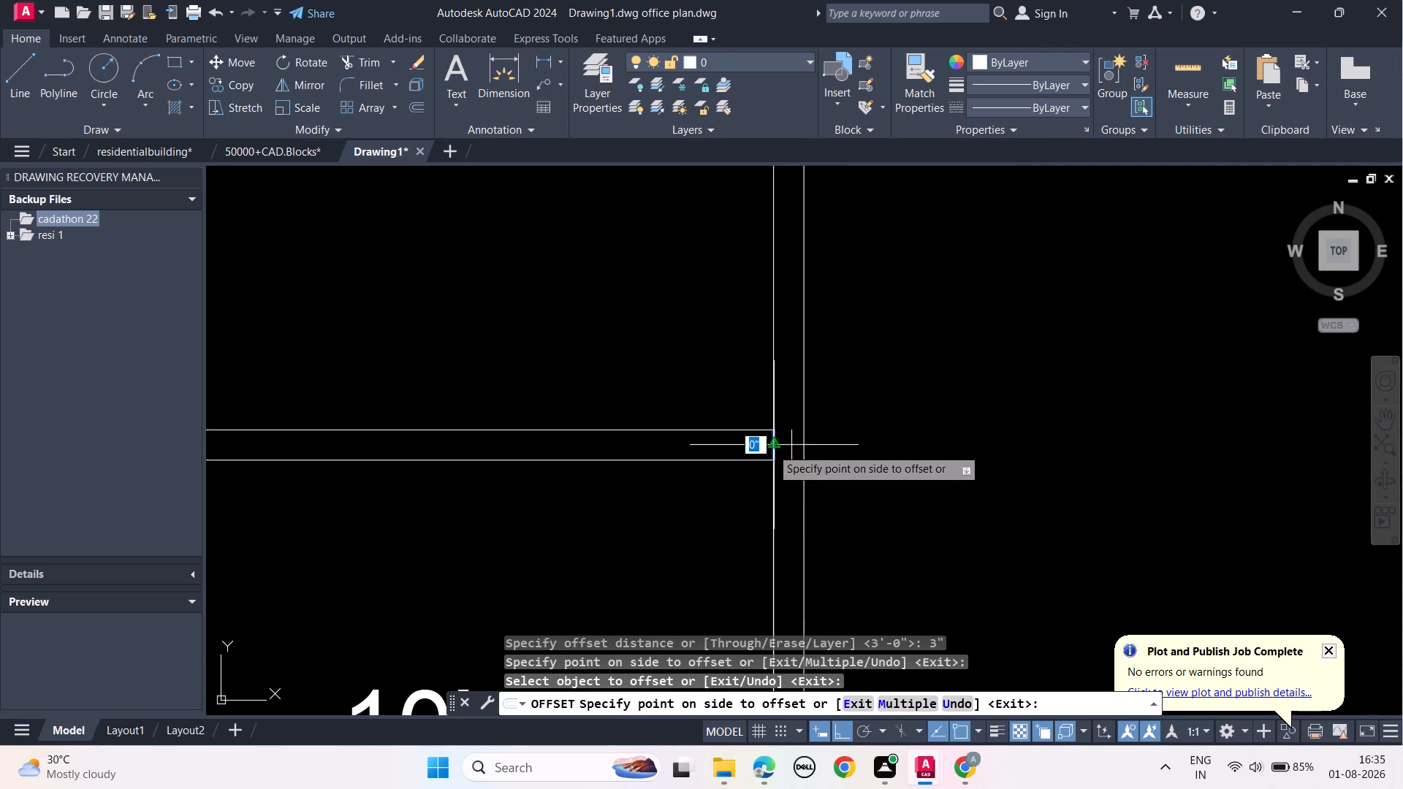
{"action": "left_click", "coordinate": [726, 446]}
{"action": "key", "text": "Escape"}
{"action": "key", "text": "Escape"}
Erase the stray offset copy lying inside the vertical wall beside the new jamb.
{"action": "left_click", "coordinate": [787, 443]}
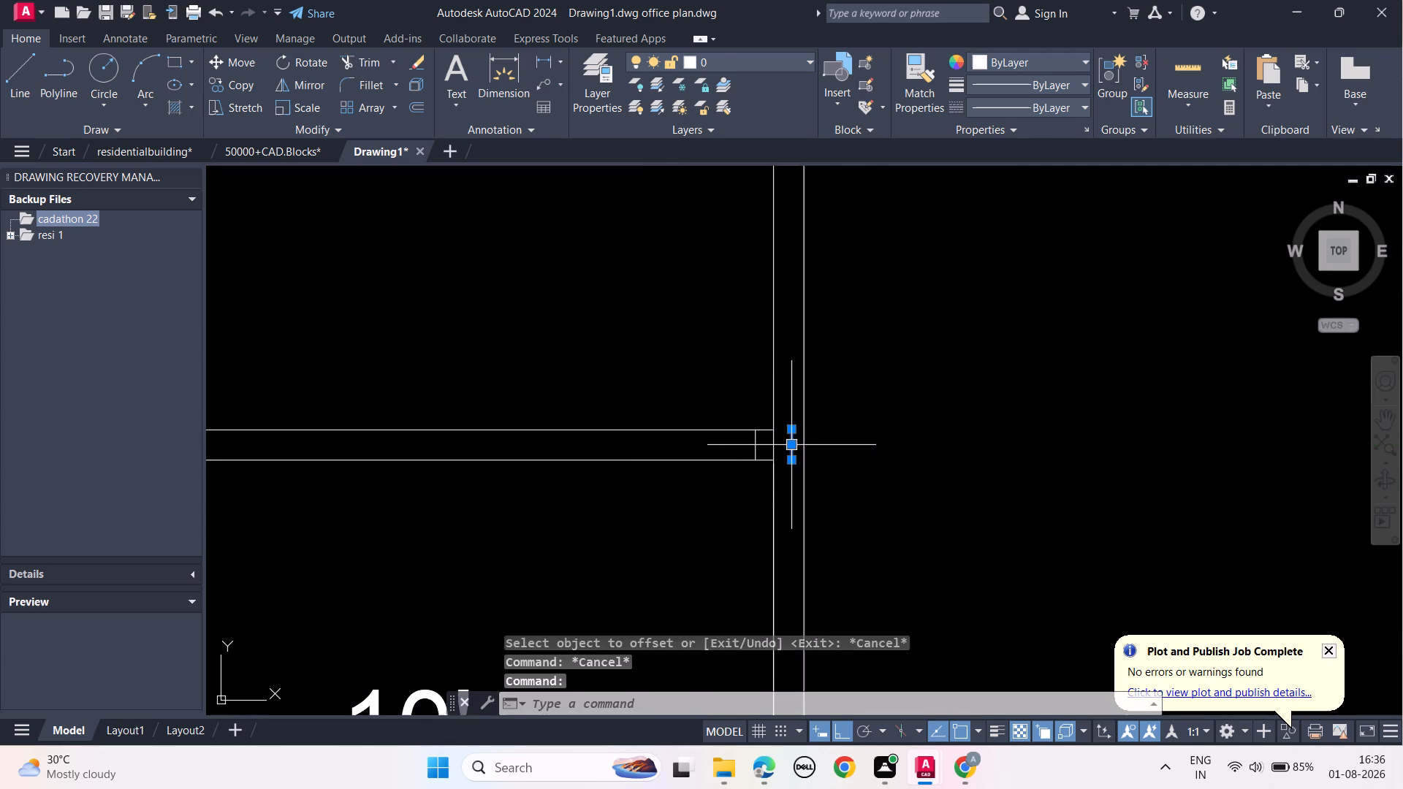
{"action": "key", "text": "Delete"}
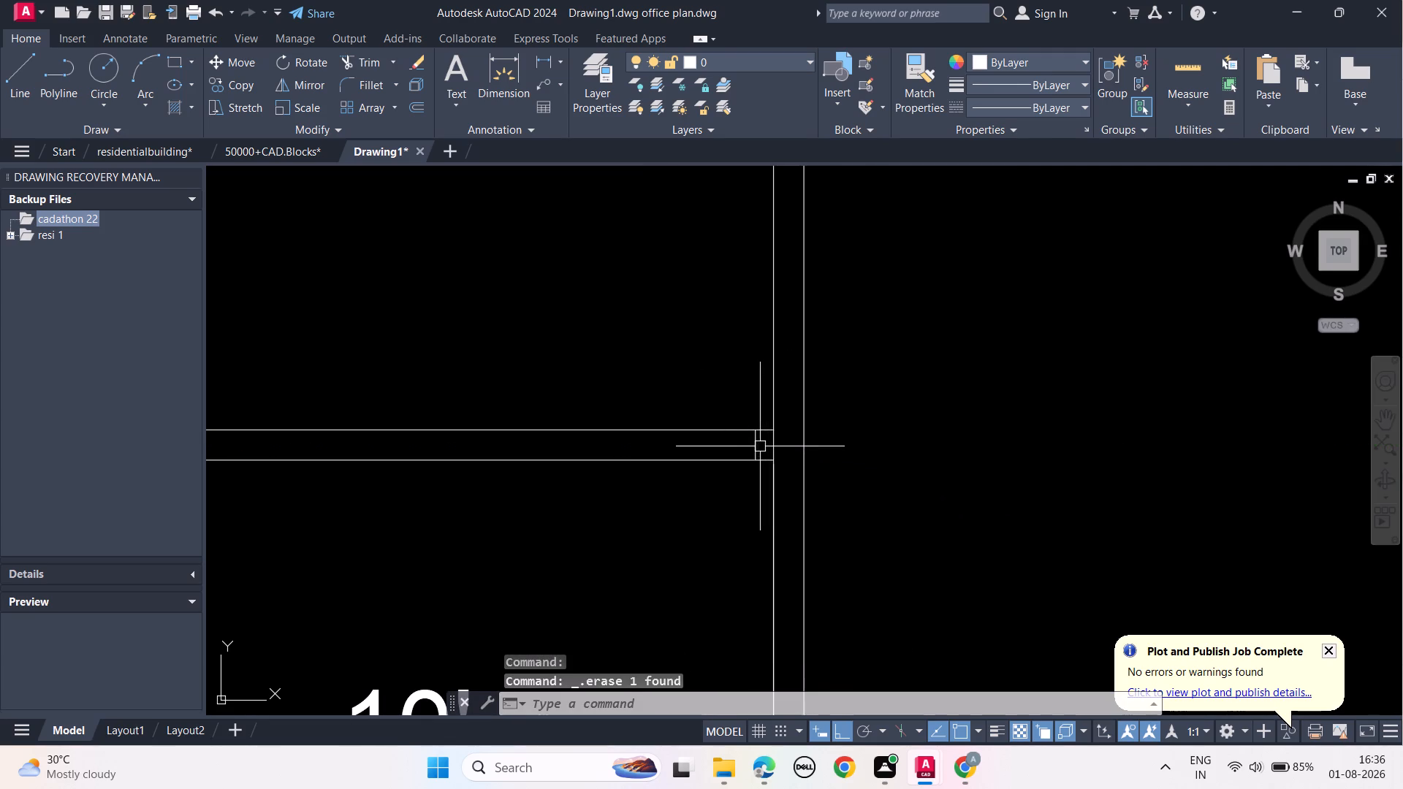
Offset the right jamb 2' leftward to form the left jamb of the door in the shared wall.
{"action": "left_click", "coordinate": [760, 446]}
{"action": "type", "text": "OFF"}
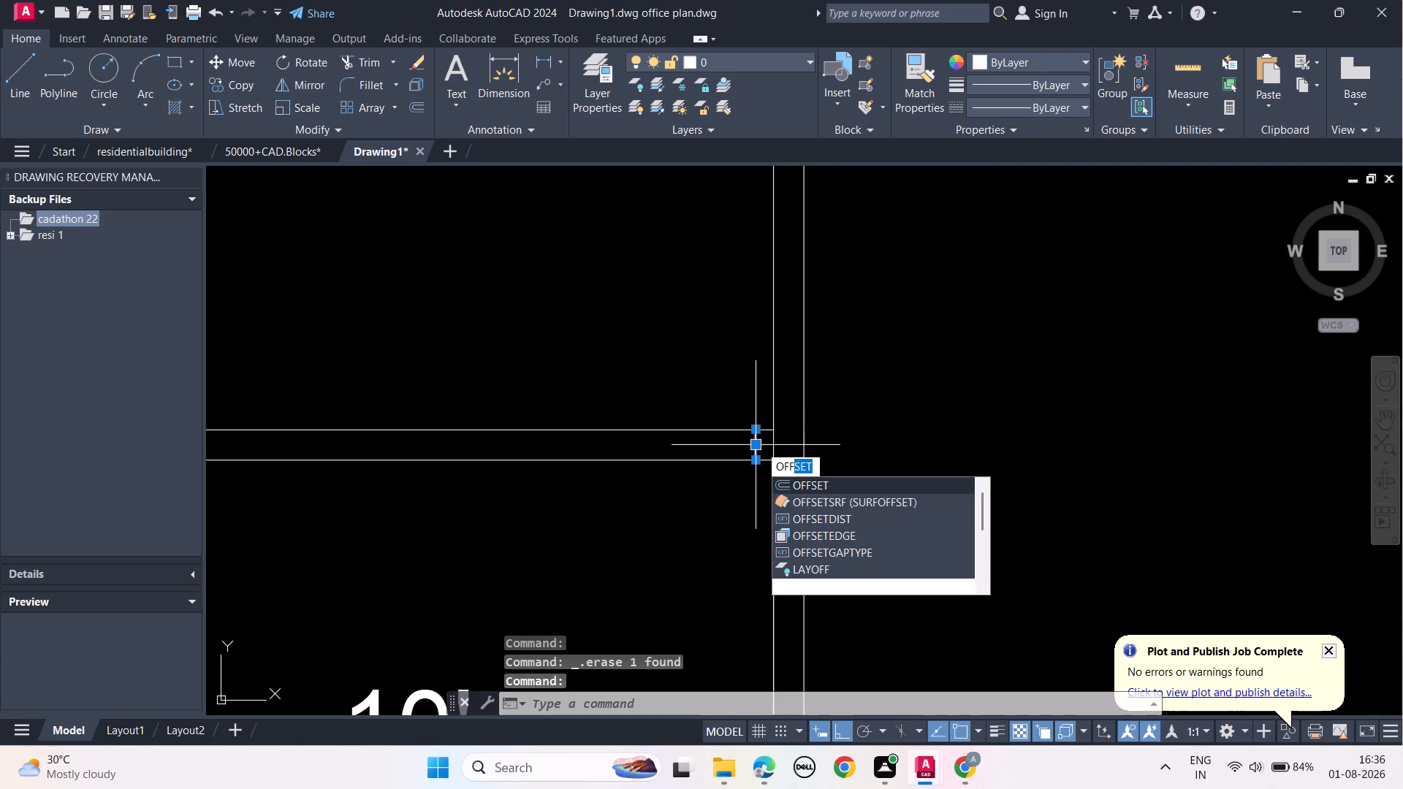
{"action": "left_click", "coordinate": [798, 484]}
{"action": "type", "text": "2'"}
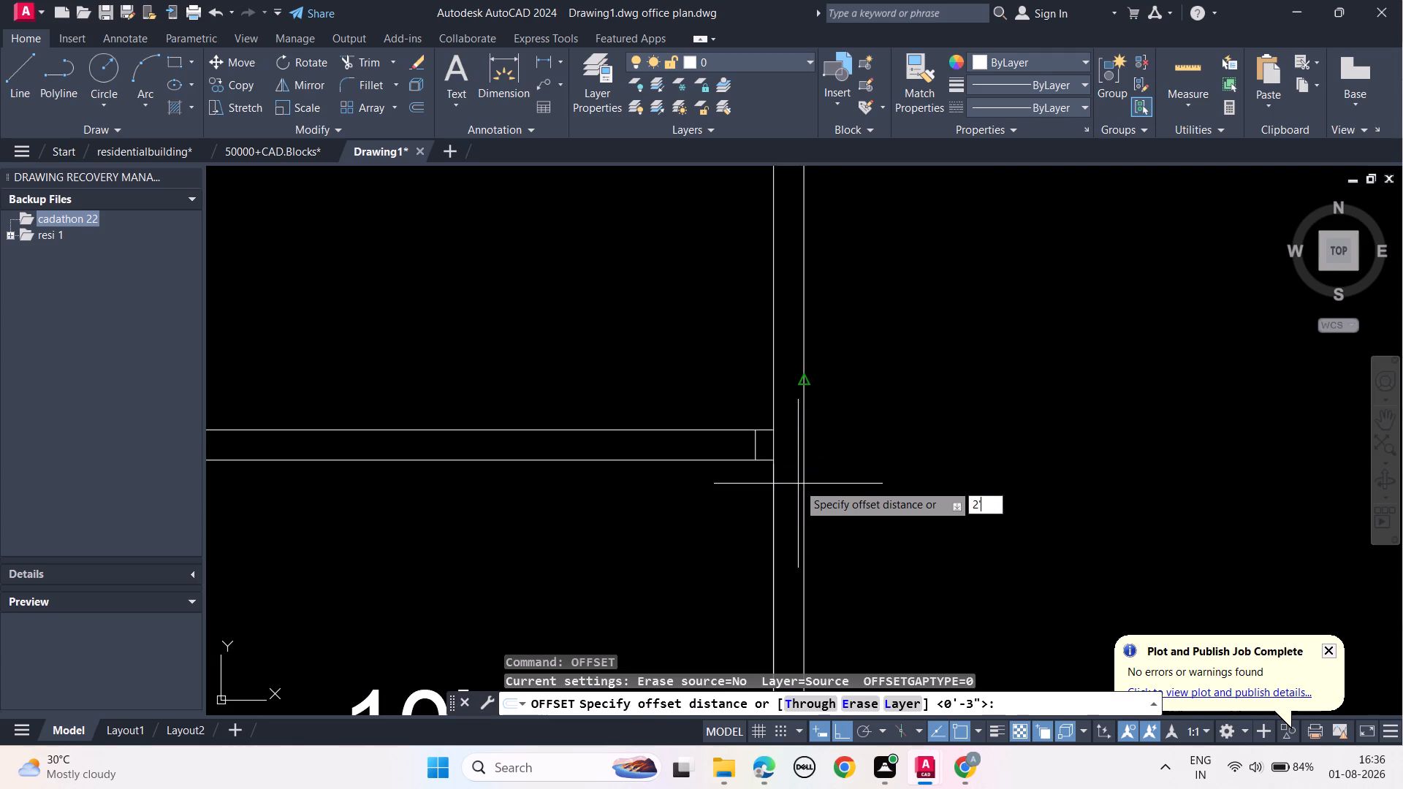
{"action": "key", "text": "Return"}
{"action": "left_click", "coordinate": [665, 472]}
{"action": "key", "text": "Escape"}
{"action": "key", "text": "Escape"}
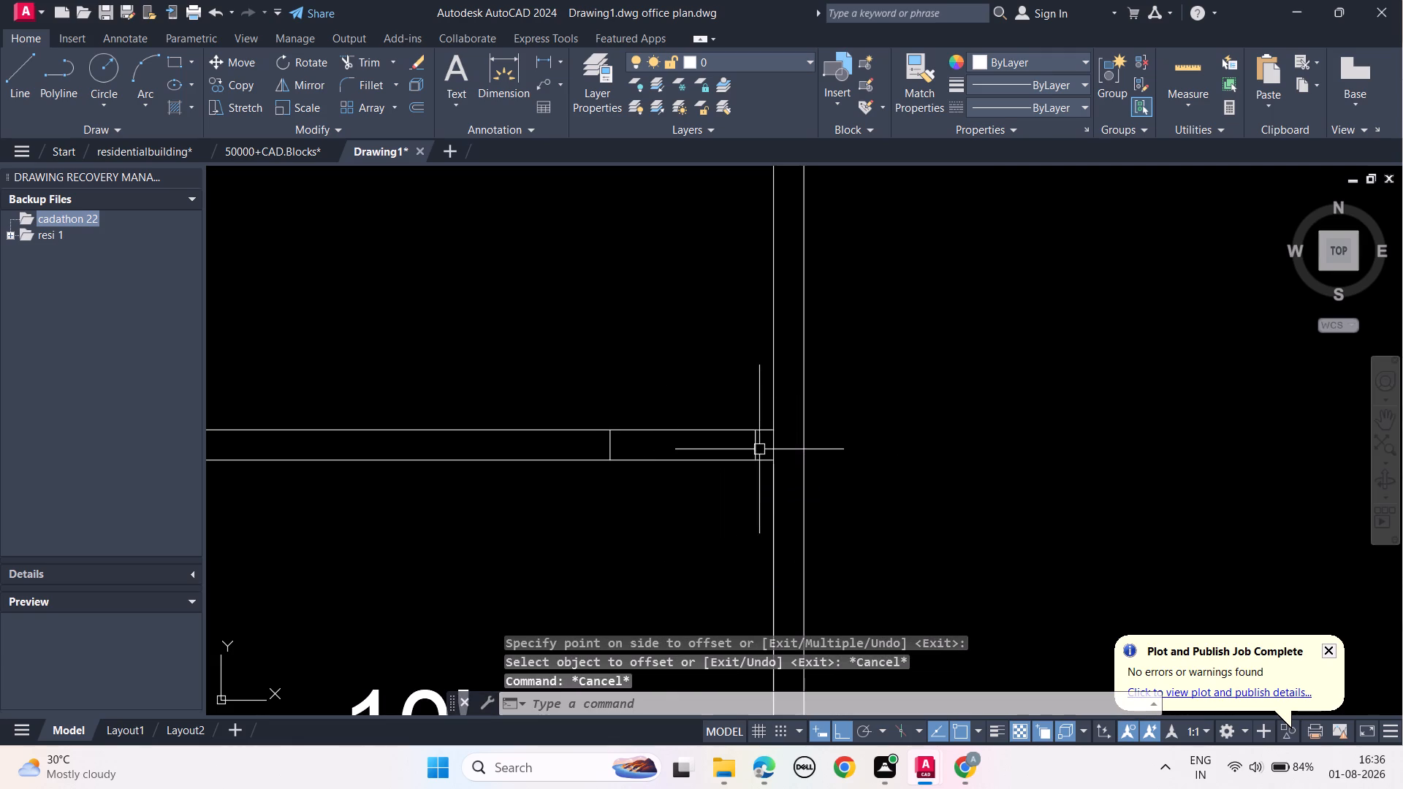
Erase the original short line at the shared wall's right end.
{"action": "left_click", "coordinate": [773, 443]}
{"action": "key", "text": "Delete"}
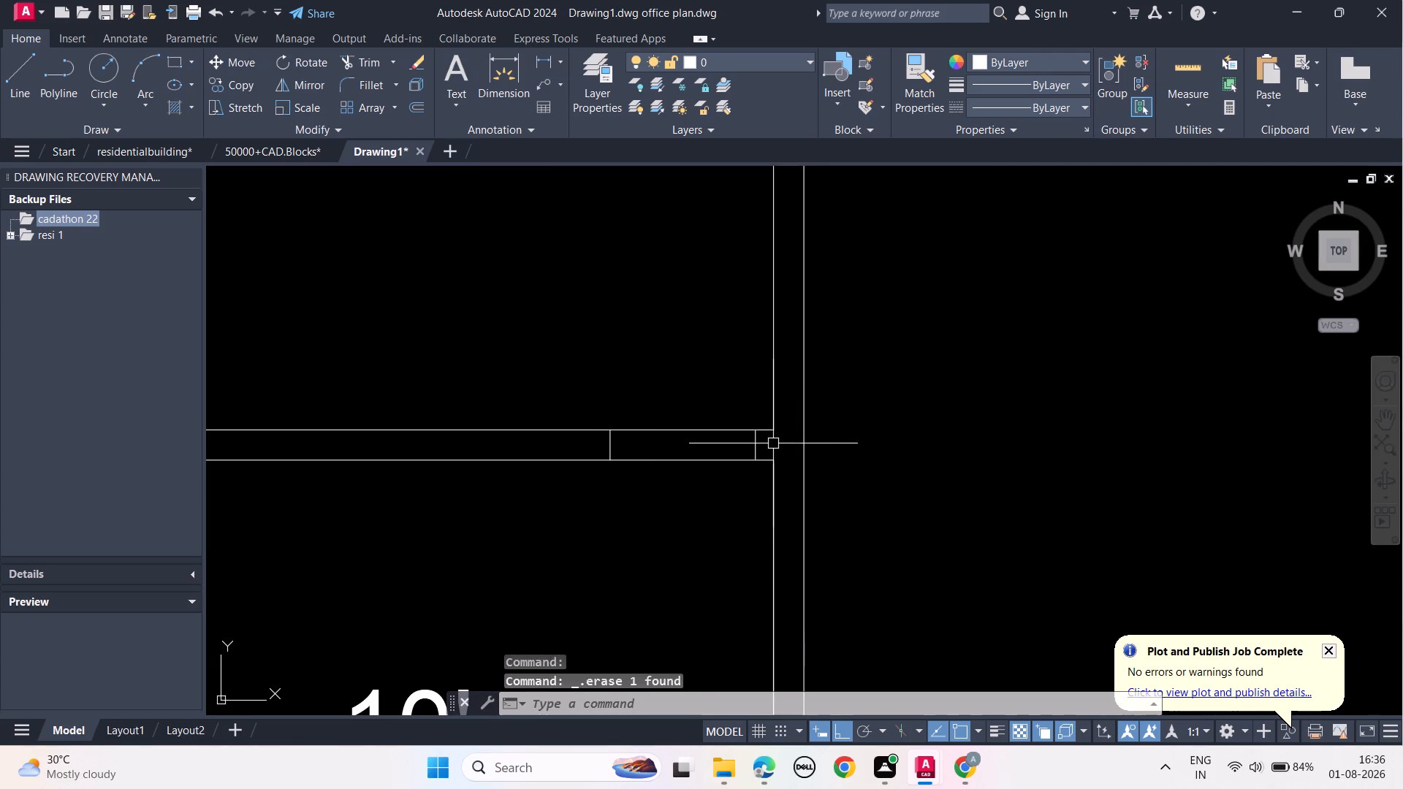
Trim both shared wall lines between the jambs to open the 2' doorway between the 10' by 10' and 10' by 5' rooms.
{"action": "type", "text": "TR"}
{"action": "key", "text": "space"}
{"action": "left_click", "coordinate": [683, 463]}
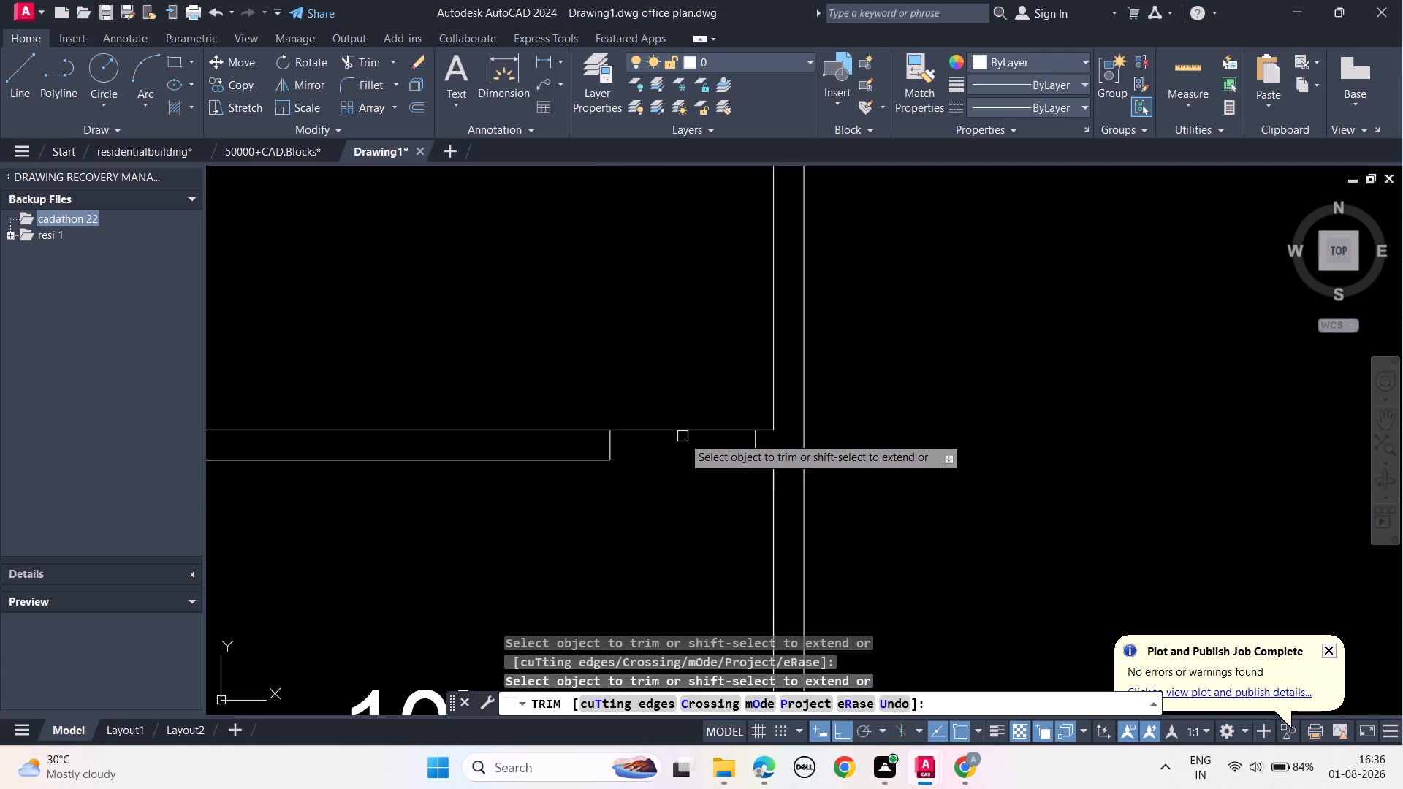
{"action": "left_click", "coordinate": [683, 430]}
{"action": "key", "text": "Escape"}
{"action": "key", "text": "Escape"}
{"action": "key", "text": "Escape"}
{"action": "key", "text": "Escape"}
{"action": "scroll", "coordinate": [679, 430], "scroll_direction": "down", "scroll_amount": 3}
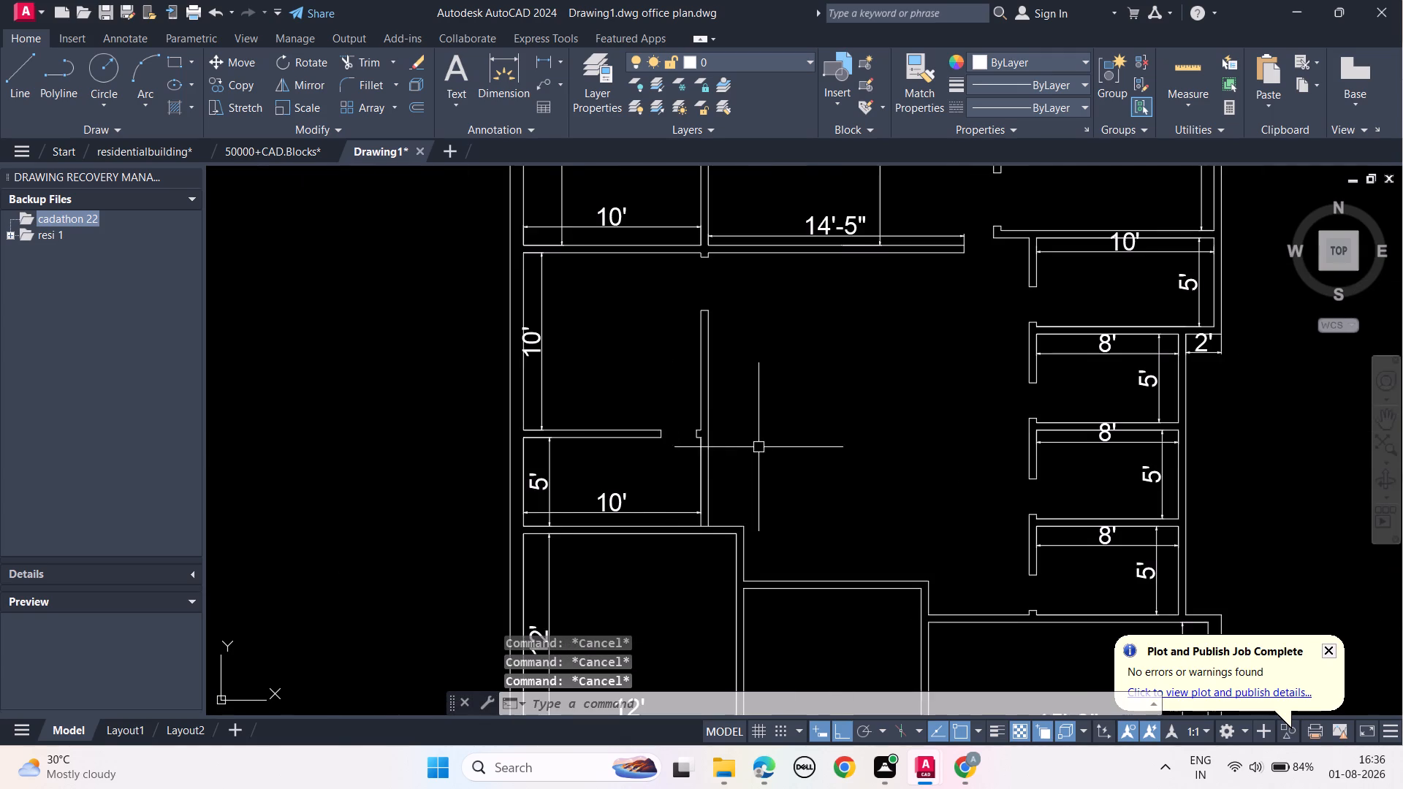
Draw a line about 1'-7" long across the right wall from the upper-right inside corner of the 12' by 12' room.
{"action": "middle_click_drag", "start_coordinate": [773, 446], "coordinate": [905, 441]}
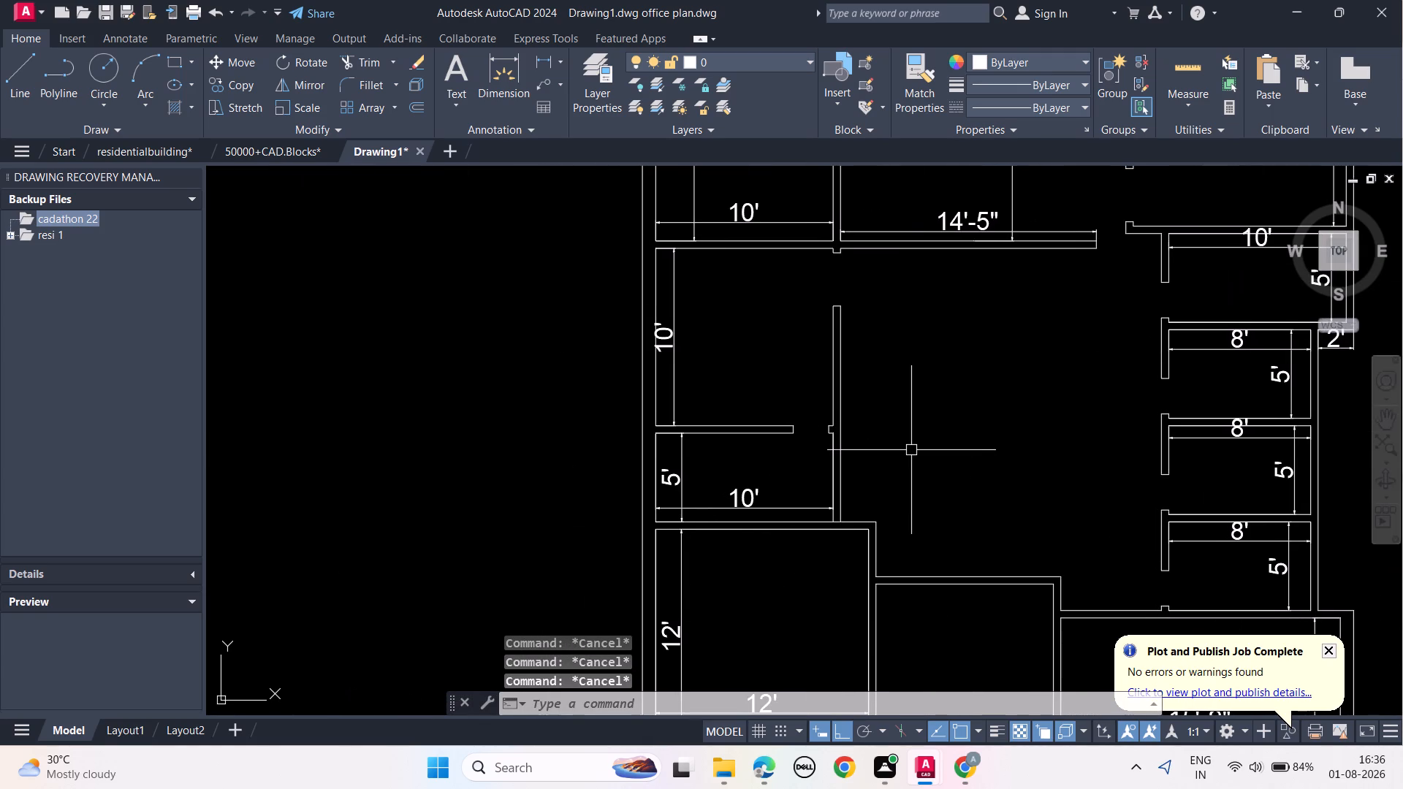
{"action": "middle_click_drag", "start_coordinate": [927, 399], "coordinate": [821, 666]}
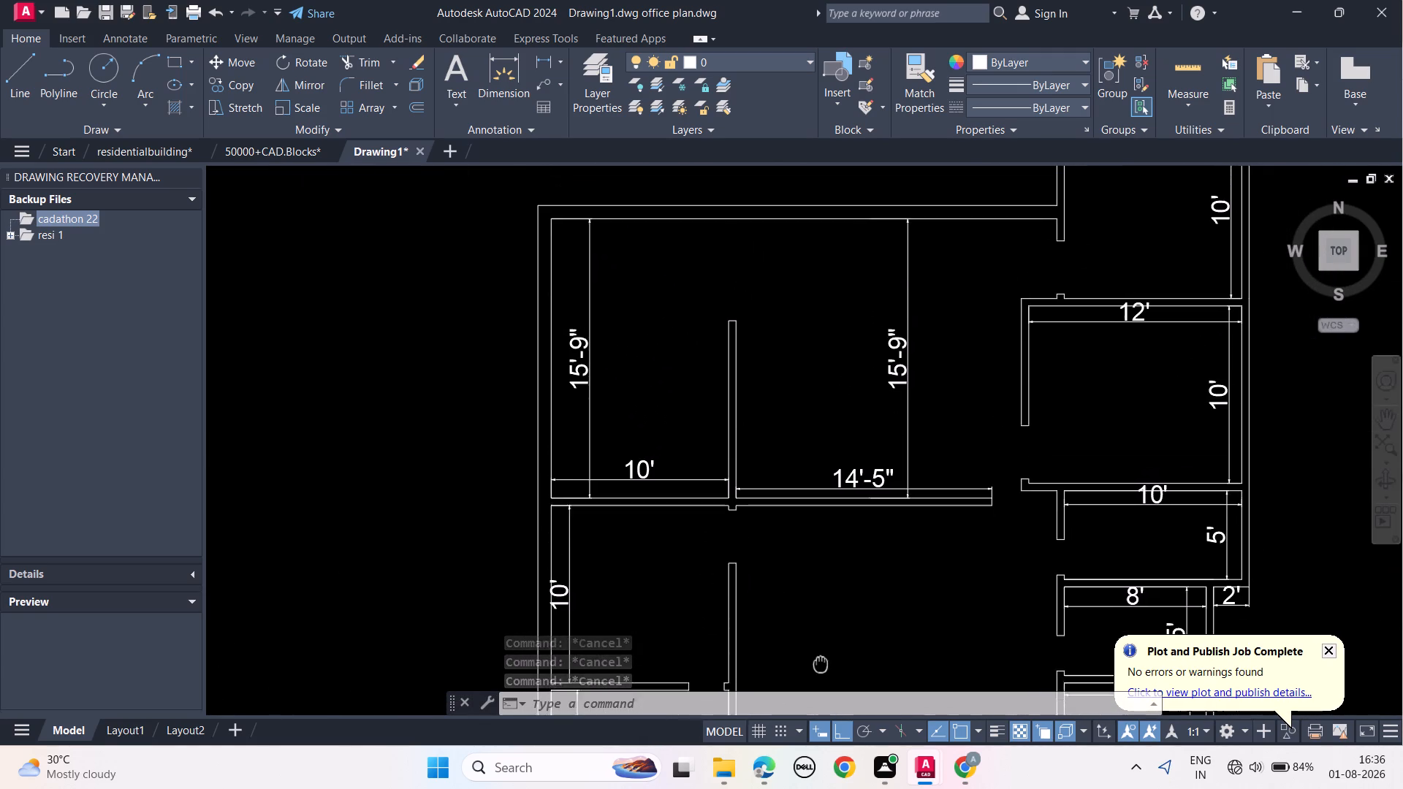
{"action": "middle_click_drag", "start_coordinate": [821, 666], "coordinate": [893, 360]}
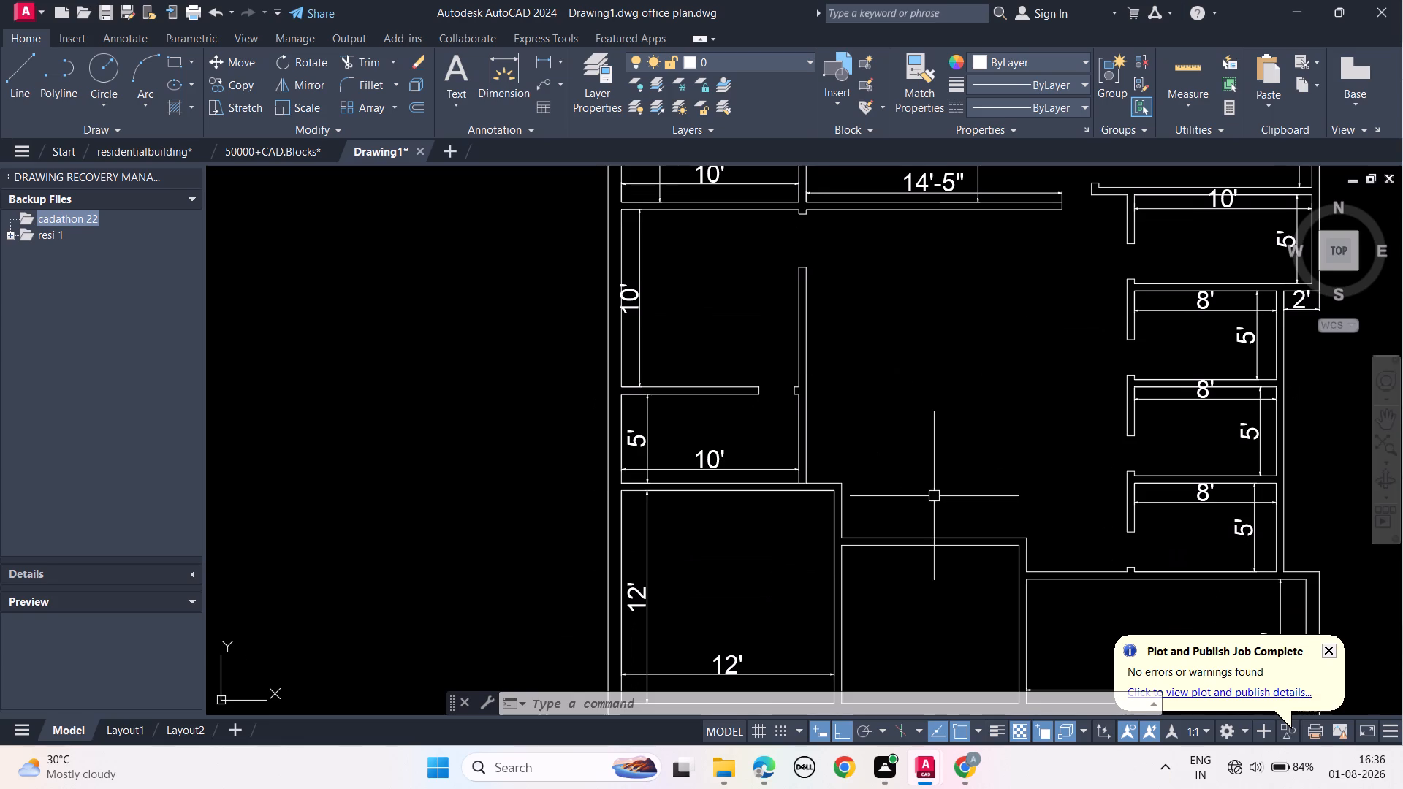
{"action": "middle_click_drag", "start_coordinate": [935, 505], "coordinate": [905, 392]}
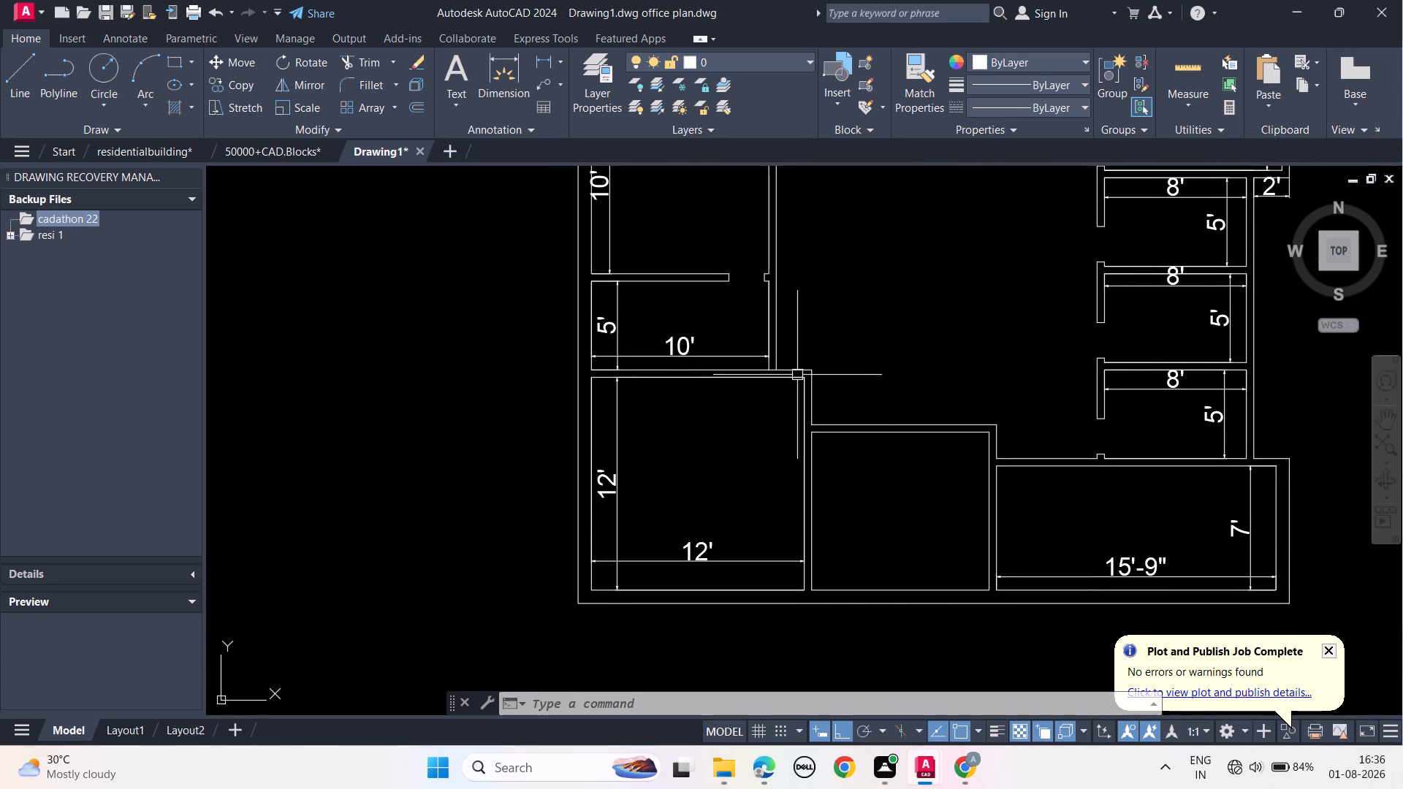
{"action": "scroll", "coordinate": [800, 373], "scroll_direction": "up", "scroll_amount": 3}
{"action": "middle_click_drag", "start_coordinate": [926, 413], "coordinate": [872, 447]}
{"action": "type", "text": "L"}
{"action": "key", "text": "space"}
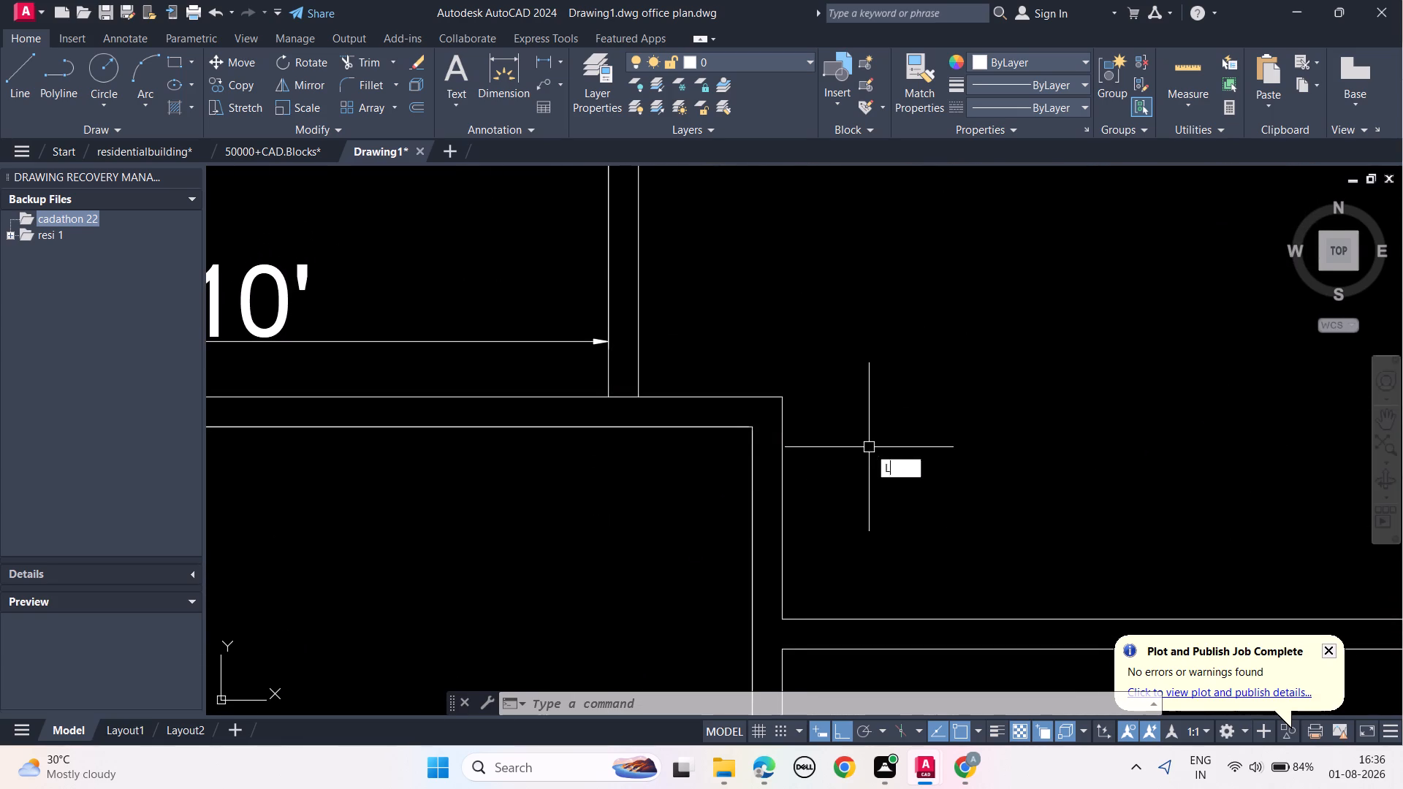
{"action": "left_click", "coordinate": [750, 429]}
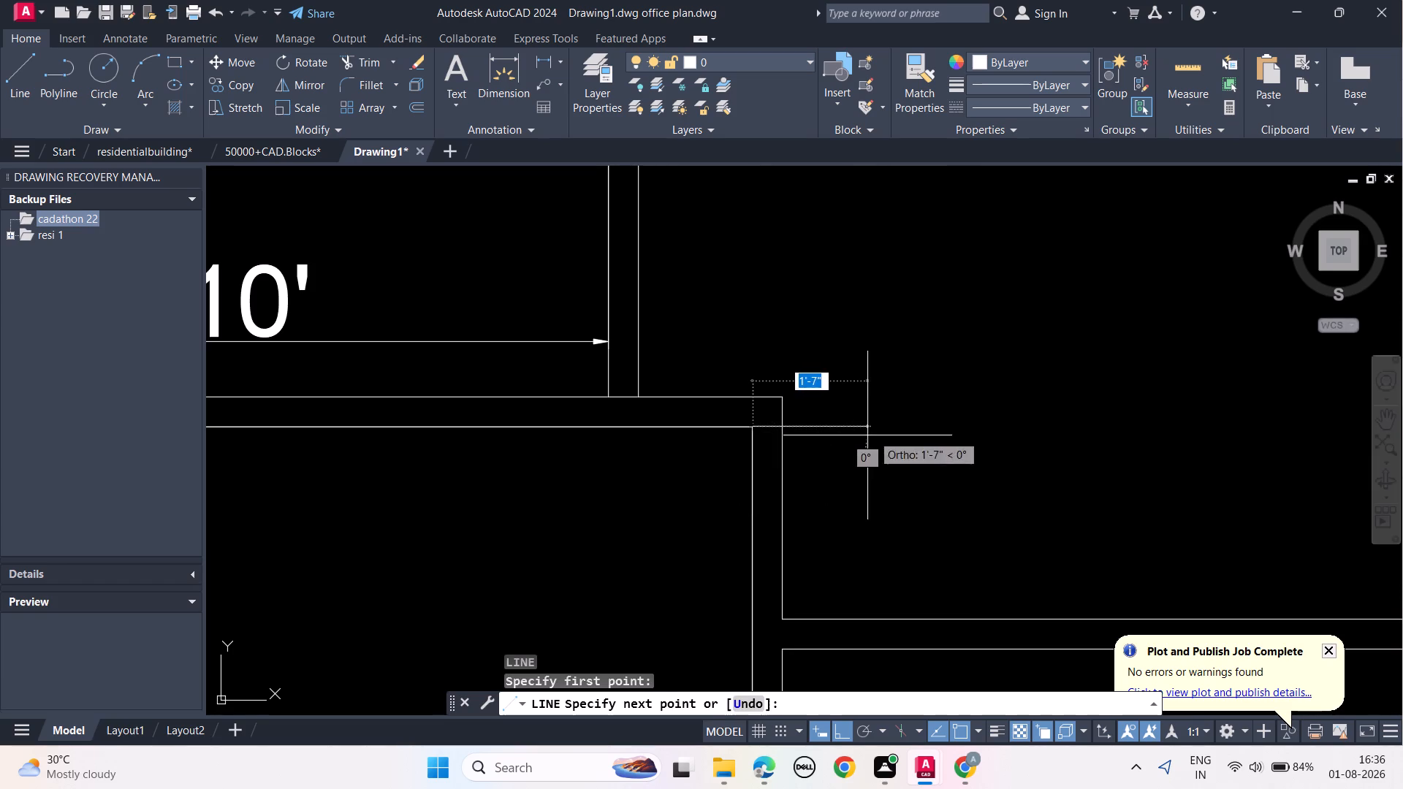
{"action": "left_click", "coordinate": [872, 434]}
{"action": "key", "text": "Escape"}
{"action": "key", "text": "Escape"}
{"action": "key", "text": "Escape"}
{"action": "key", "text": "Escape"}
{"action": "key", "text": "Escape"}
Trim the short line's overhang beyond the outer face of the 12' by 12' room's right wall.
{"action": "type", "text": "TR"}
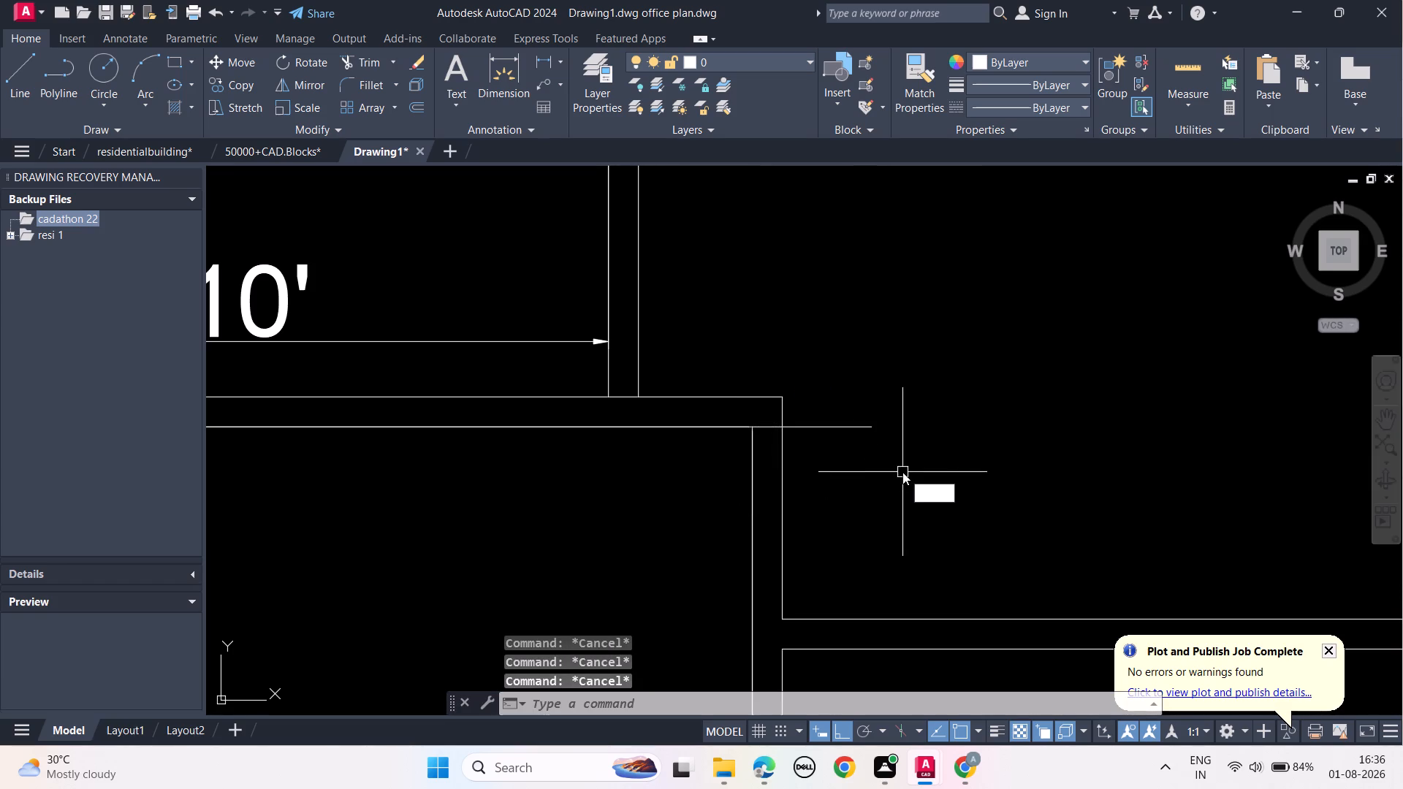
{"action": "key", "text": "space"}
{"action": "left_click", "coordinate": [821, 427]}
{"action": "key", "text": "Escape"}
{"action": "key", "text": "Escape"}
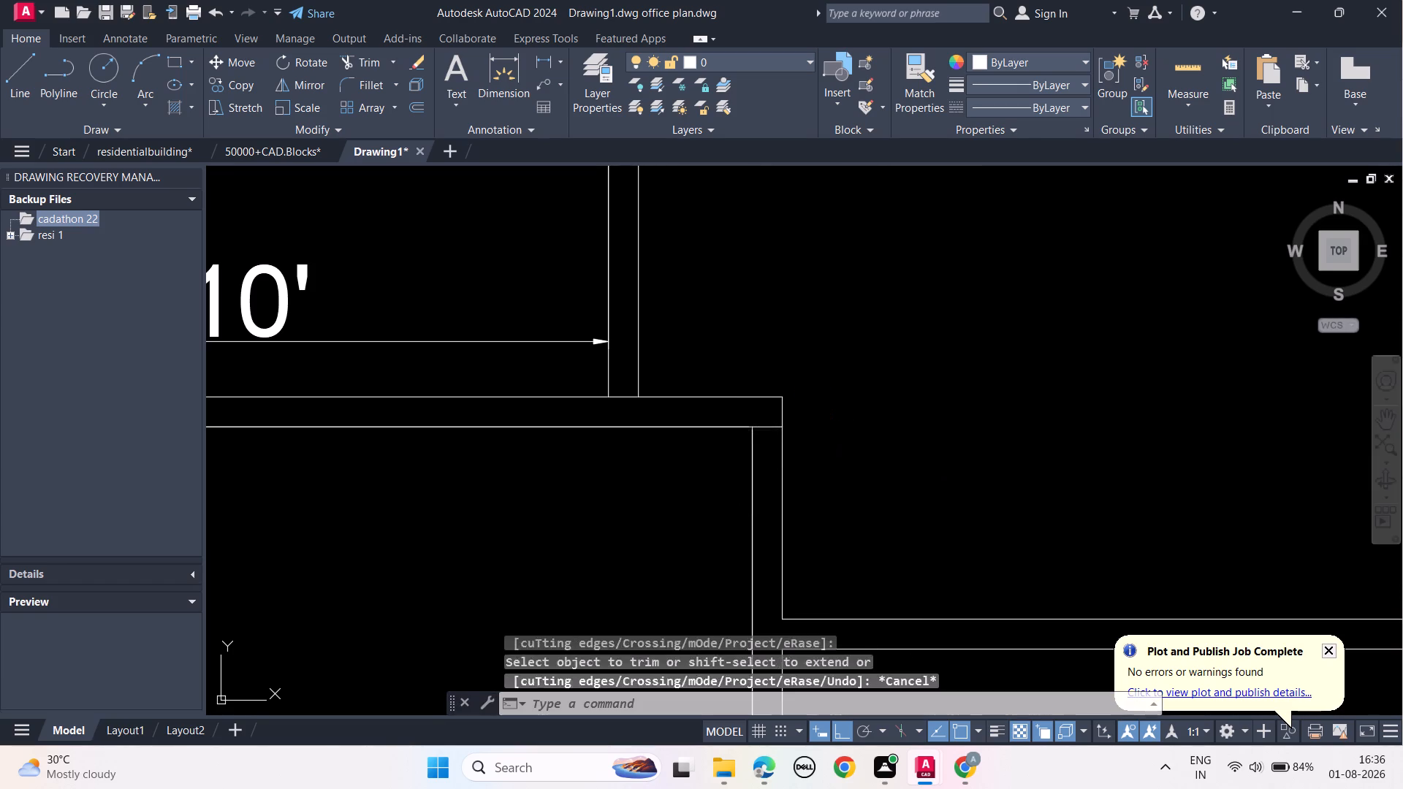
{"action": "key", "text": "Escape"}
Offset the short line across the right wall 3" downward to form the 12' by 12' room's upper door jamb.
{"action": "left_click", "coordinate": [764, 424]}
{"action": "type", "text": "OFF"}
{"action": "left_click", "coordinate": [820, 460]}
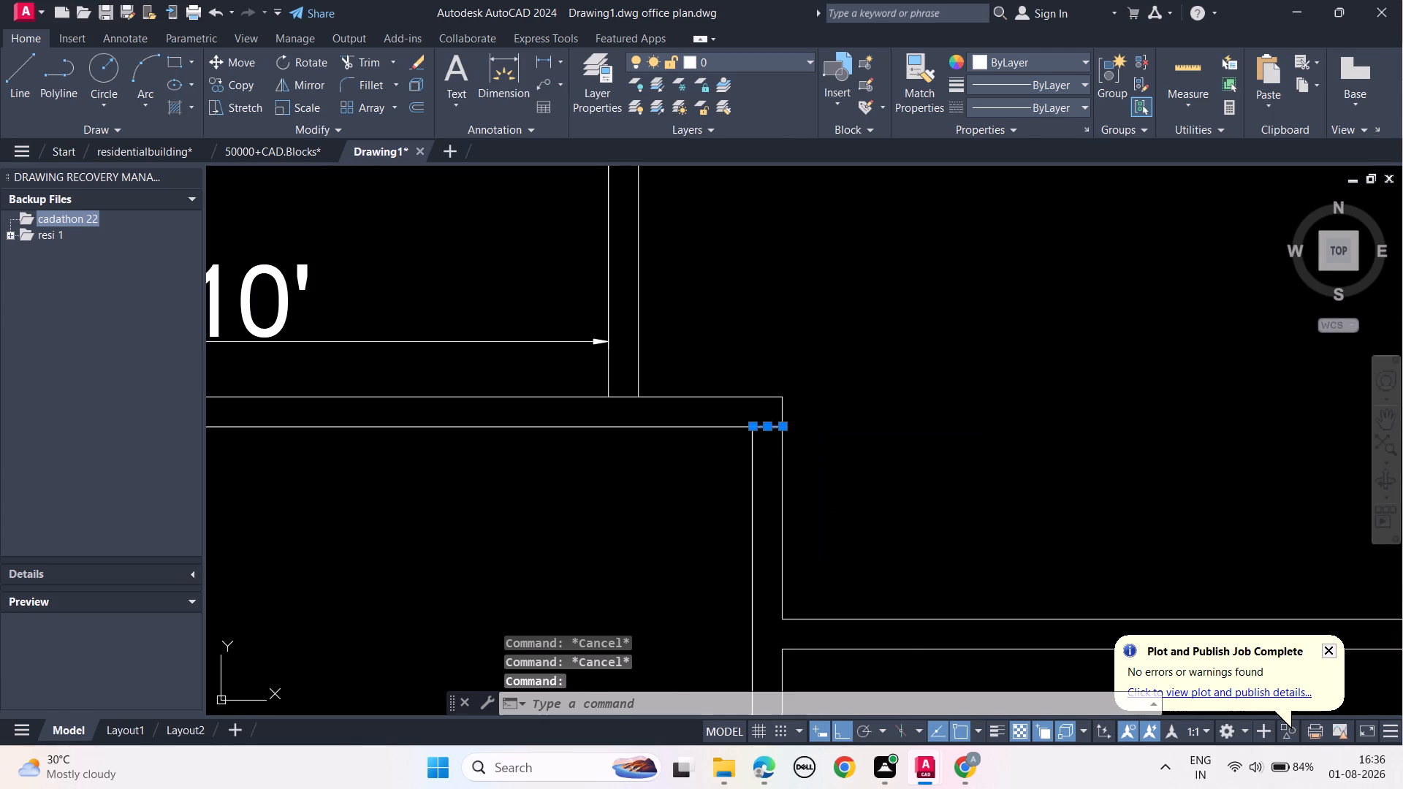
{"action": "type", "text": "3\""}
{"action": "key", "text": "Return"}
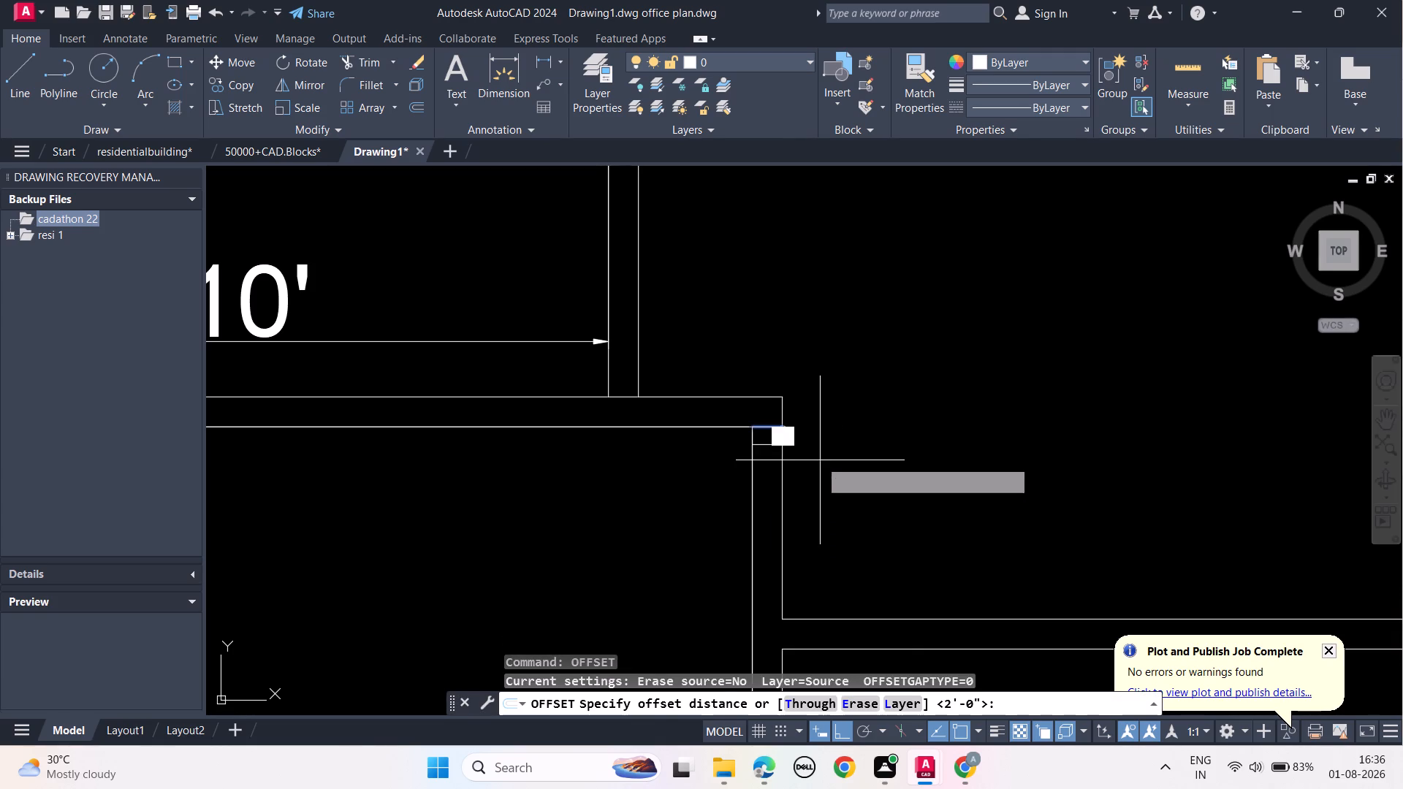
{"action": "left_click", "coordinate": [824, 505]}
{"action": "key", "text": "Escape"}
{"action": "key", "text": "Escape"}
{"action": "key", "text": "Escape"}
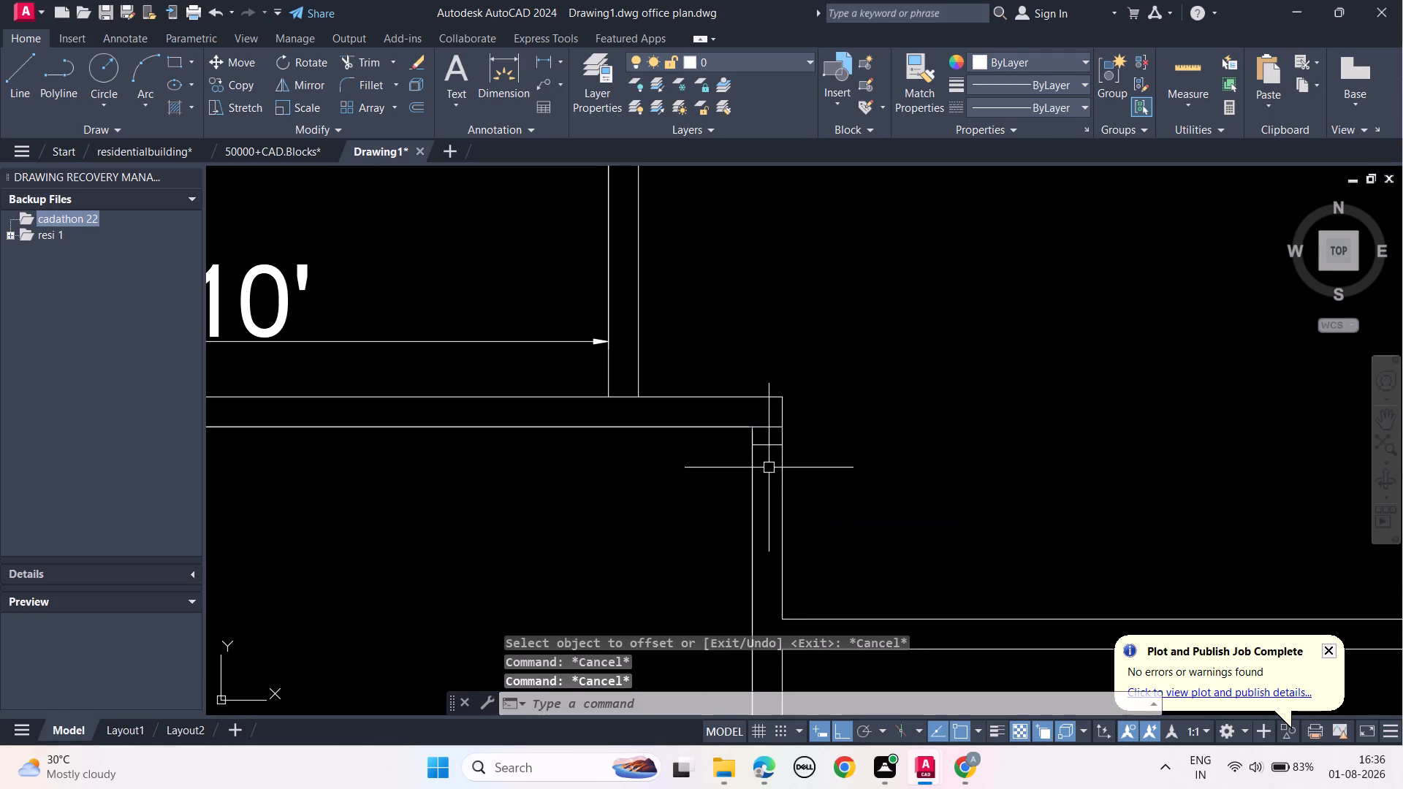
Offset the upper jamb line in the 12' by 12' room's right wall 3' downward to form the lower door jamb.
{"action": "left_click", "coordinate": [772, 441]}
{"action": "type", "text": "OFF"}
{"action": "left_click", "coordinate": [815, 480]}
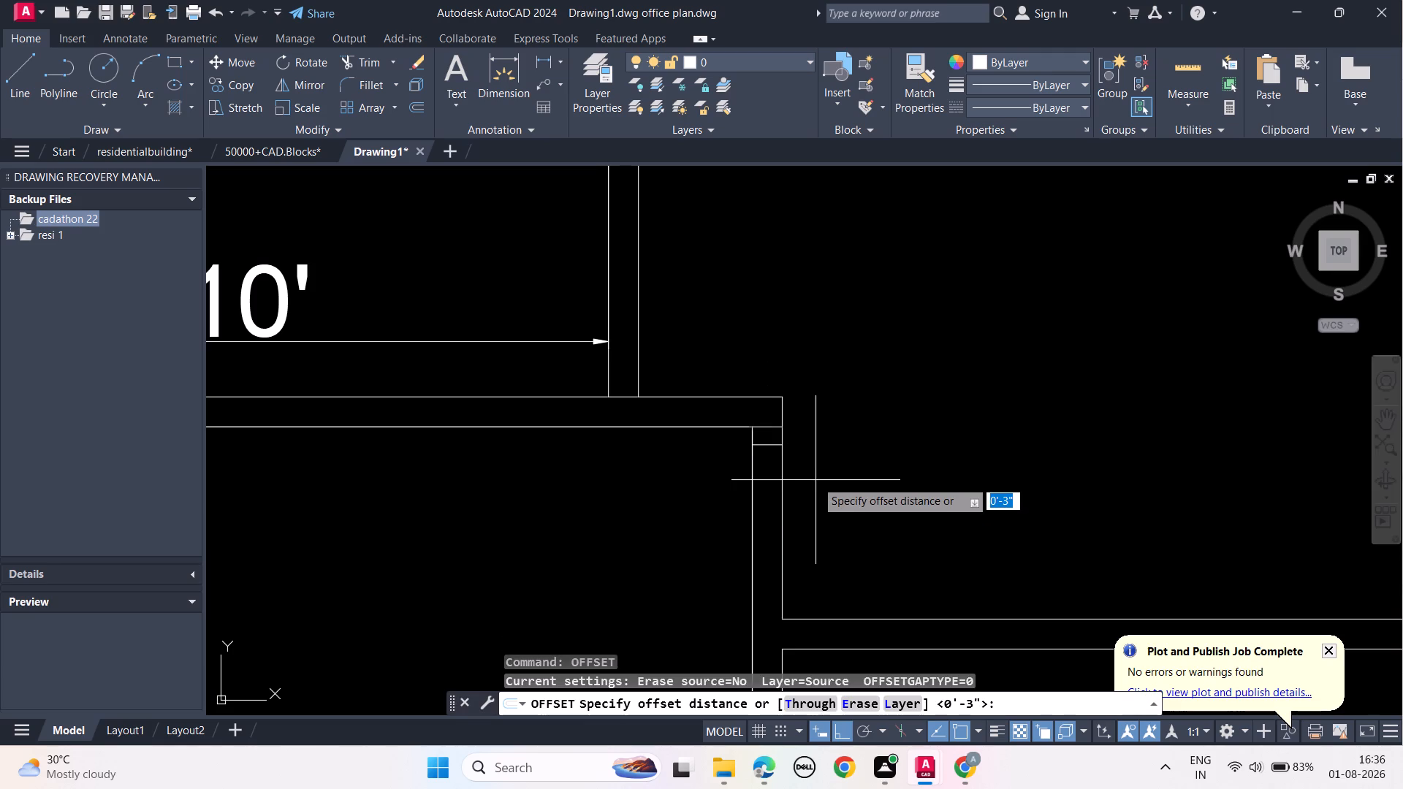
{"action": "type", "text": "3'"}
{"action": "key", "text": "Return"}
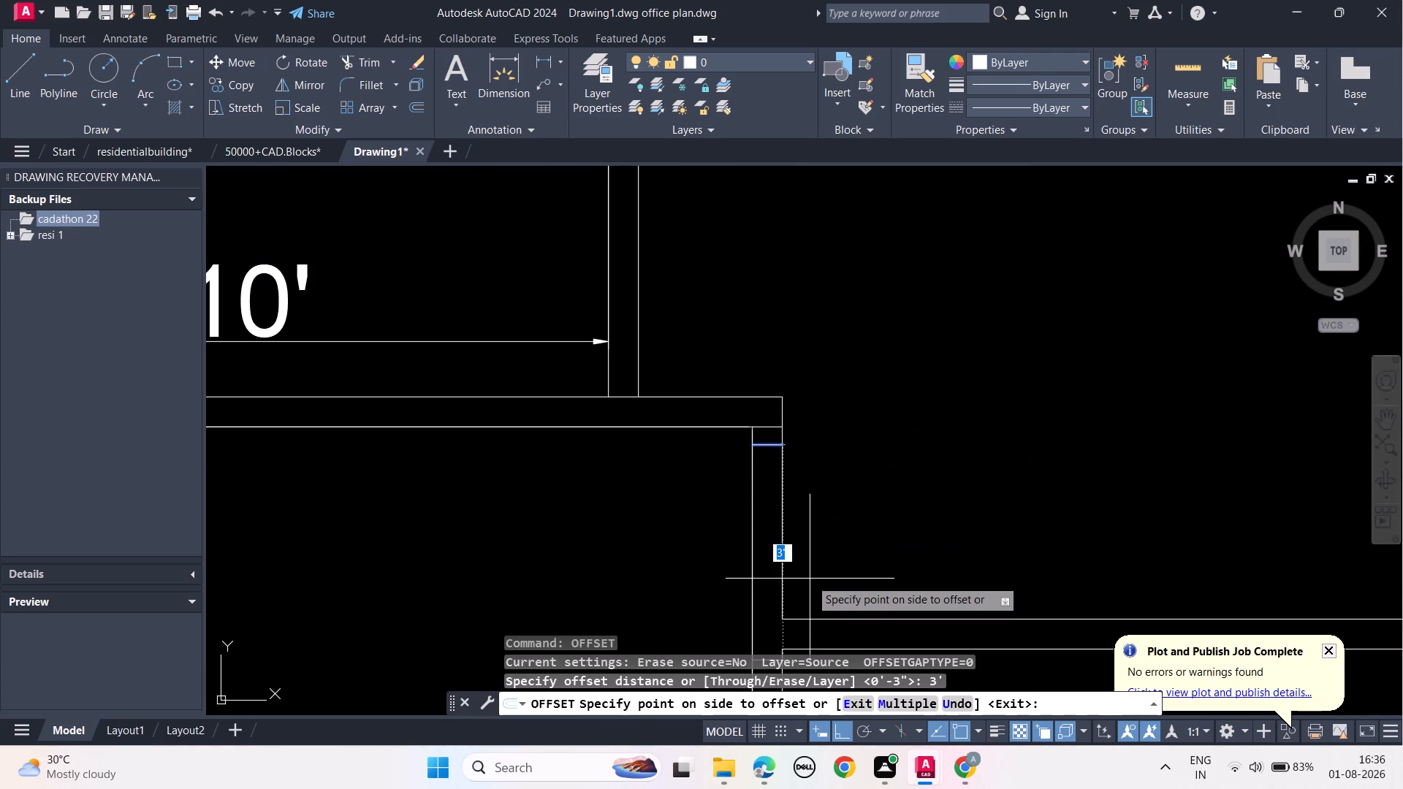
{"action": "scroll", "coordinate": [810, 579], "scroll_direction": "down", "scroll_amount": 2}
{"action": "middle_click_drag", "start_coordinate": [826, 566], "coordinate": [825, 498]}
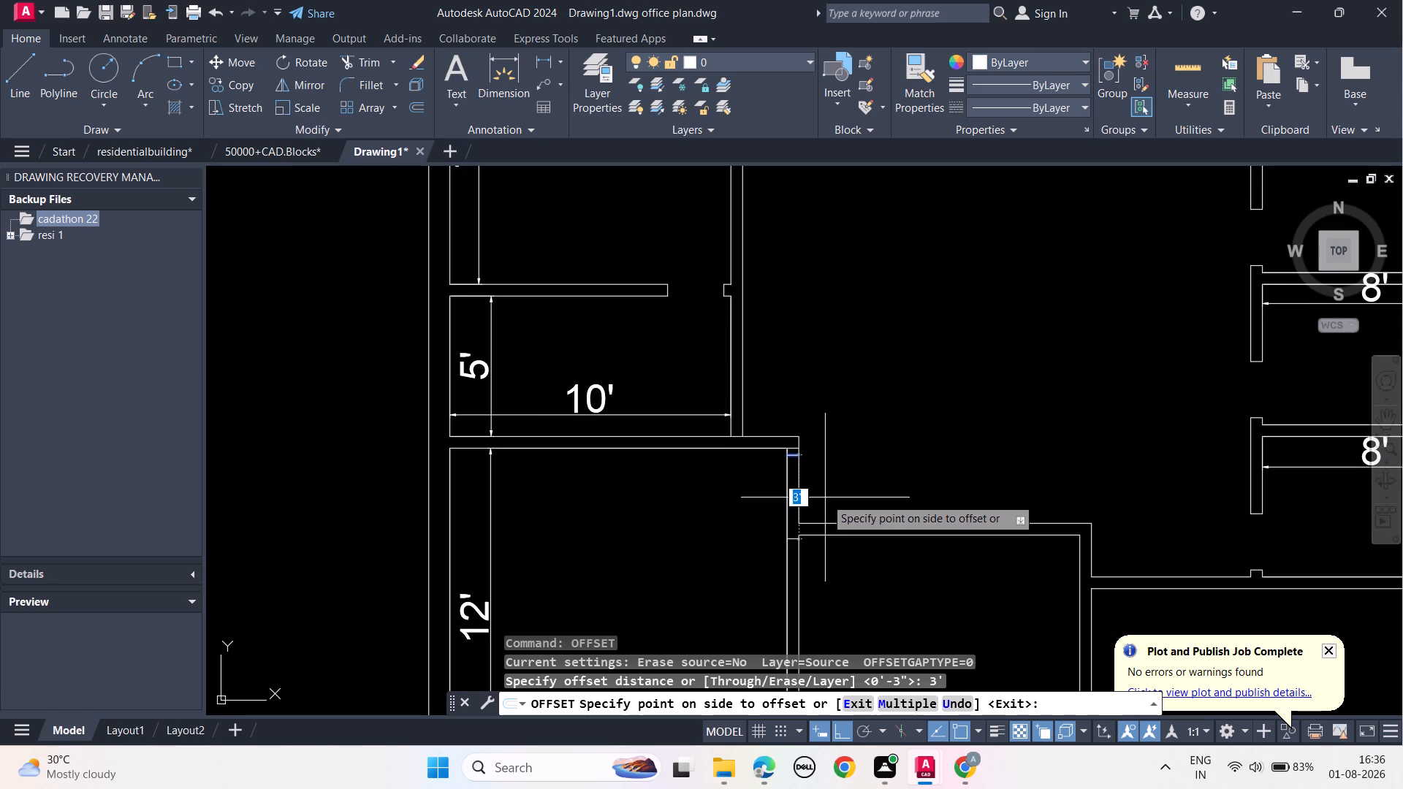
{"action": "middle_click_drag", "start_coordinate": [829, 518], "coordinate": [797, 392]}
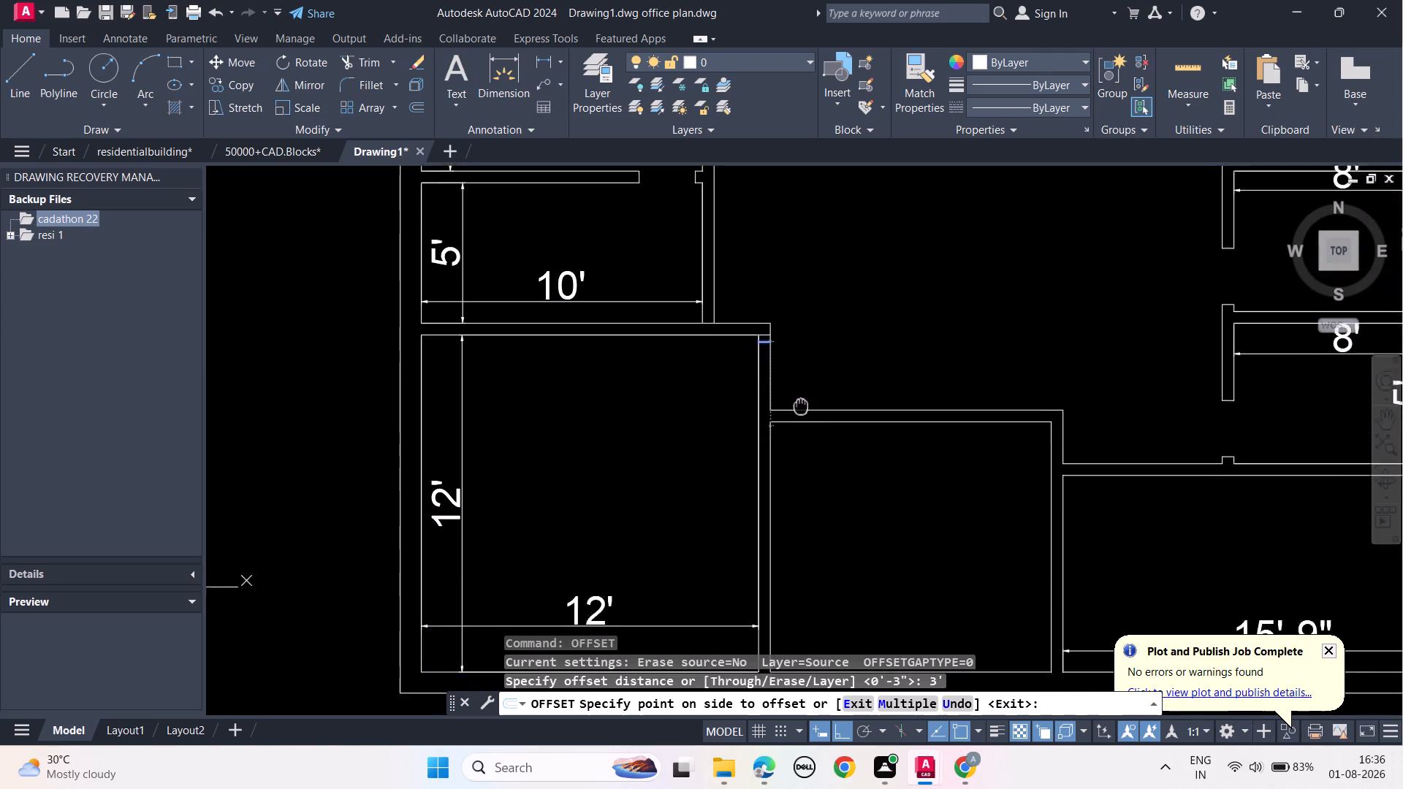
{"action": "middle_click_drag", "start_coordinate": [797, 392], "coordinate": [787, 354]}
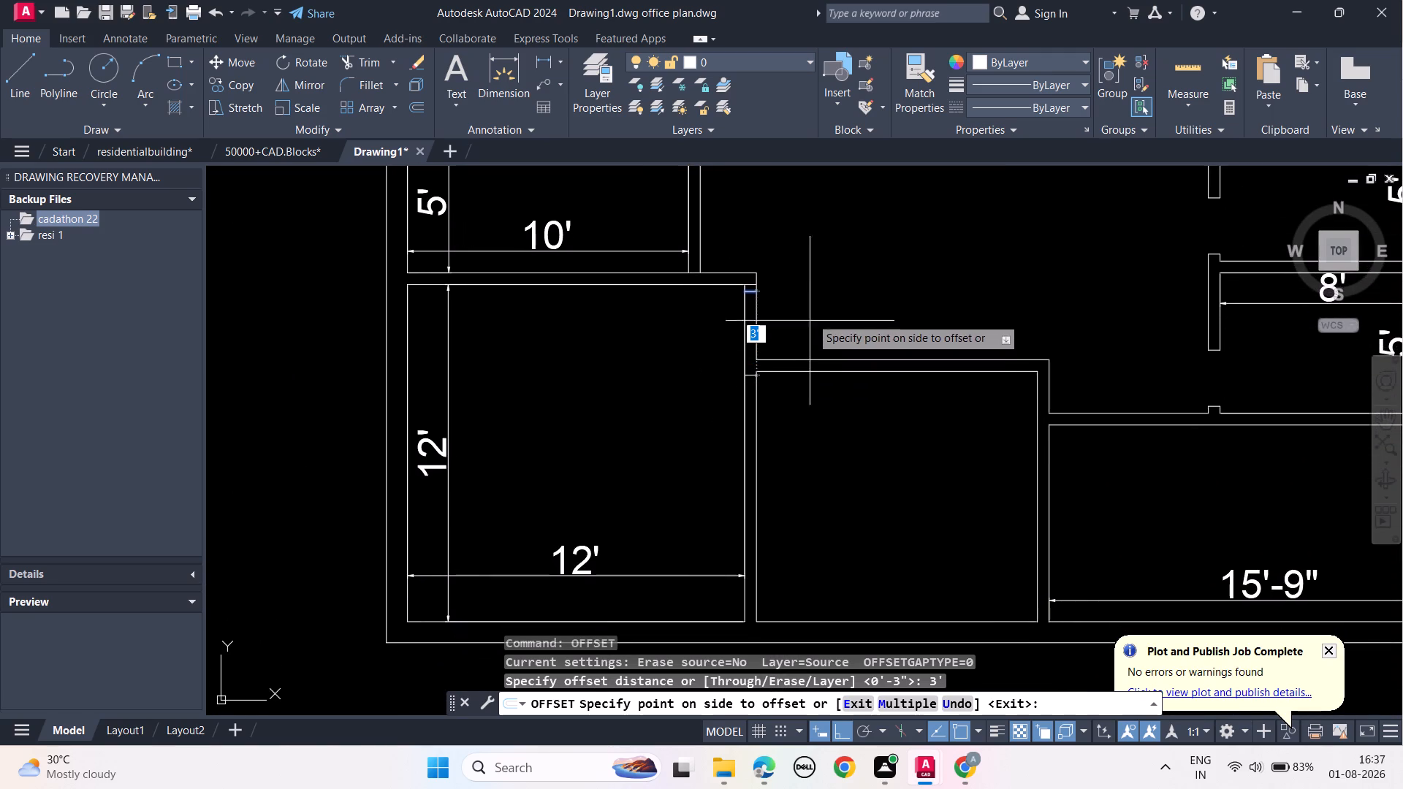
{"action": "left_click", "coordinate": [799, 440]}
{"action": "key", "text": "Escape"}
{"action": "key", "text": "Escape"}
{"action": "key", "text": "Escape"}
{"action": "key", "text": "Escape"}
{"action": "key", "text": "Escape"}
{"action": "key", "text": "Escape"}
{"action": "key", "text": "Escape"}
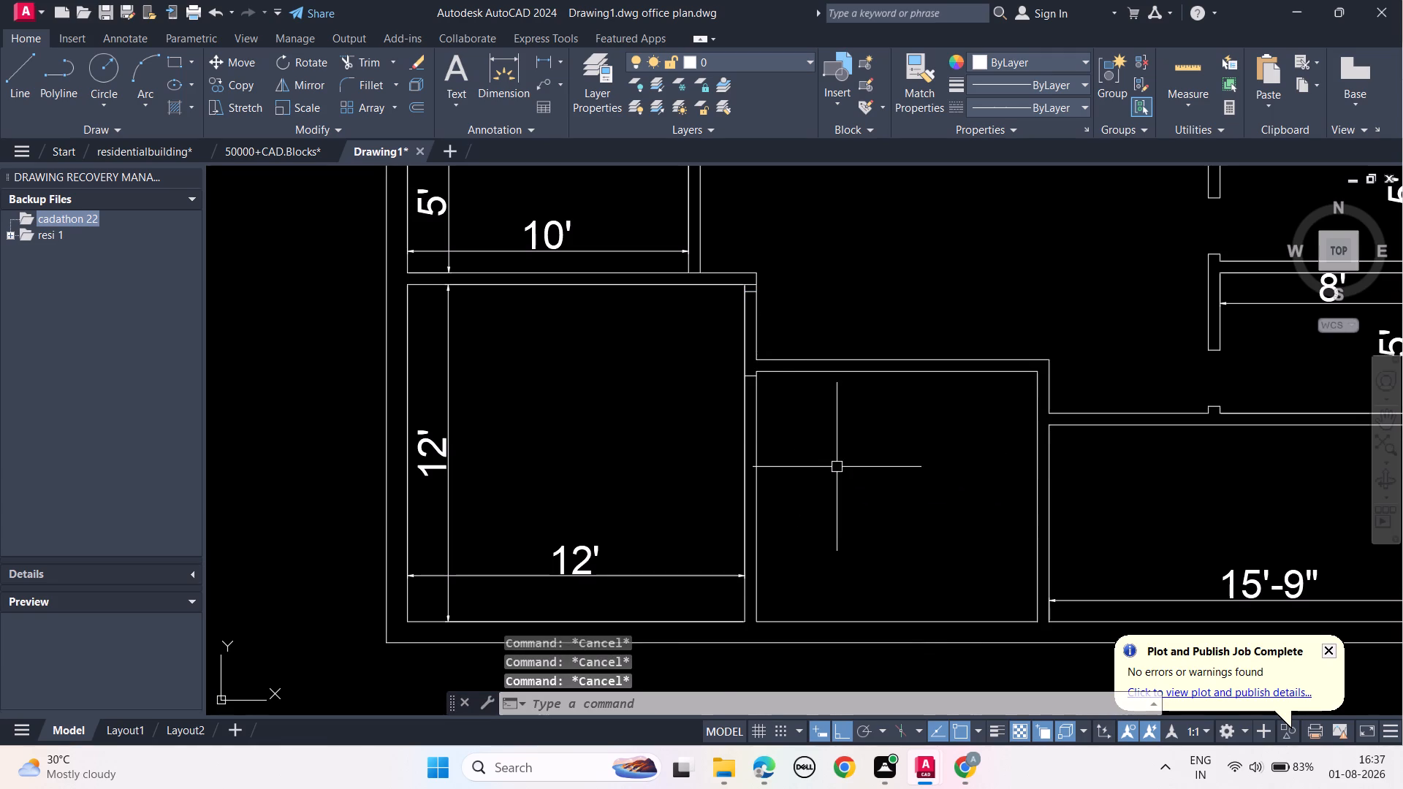
Stretch the upper end of the middle room's left wall line up to the outer line of its top wall.
{"action": "scroll", "coordinate": [808, 371], "scroll_direction": "up", "scroll_amount": 1}
{"action": "left_click", "coordinate": [723, 427]}
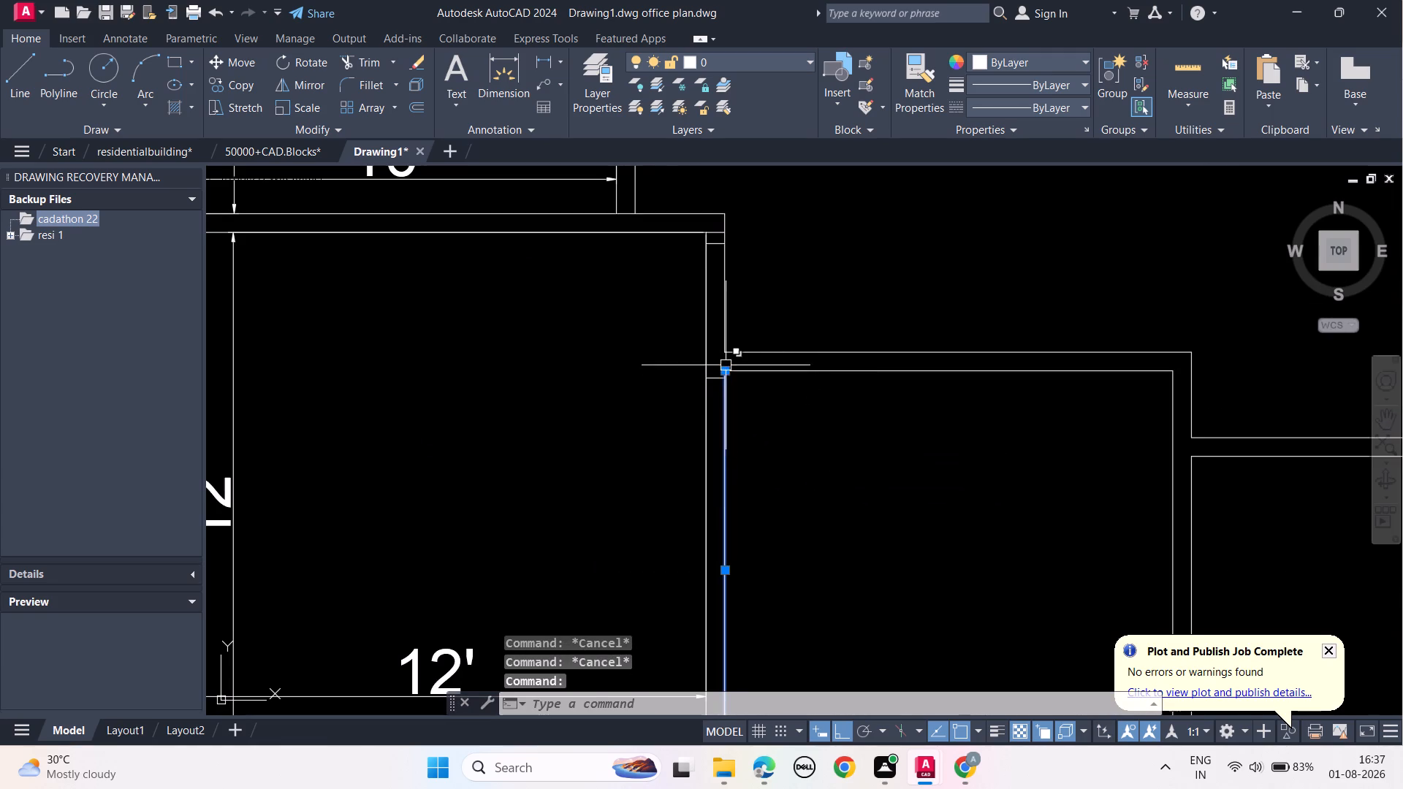
{"action": "left_click", "coordinate": [723, 374]}
{"action": "left_click", "coordinate": [720, 348]}
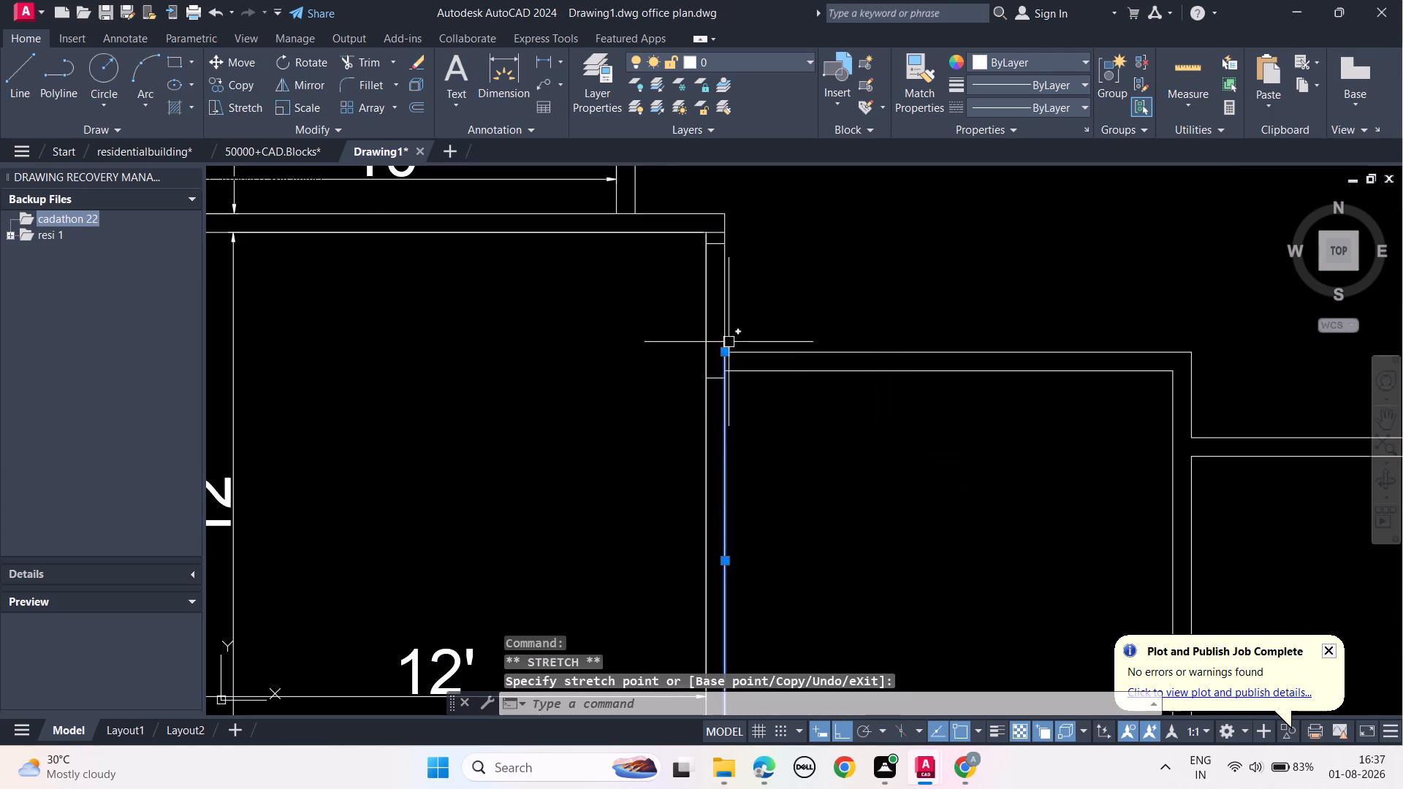
{"action": "key", "text": "Escape"}
{"action": "key", "text": "Escape"}
{"action": "key", "text": "Escape"}
{"action": "key", "text": "Escape"}
Erase both top wall lines of the undimensioned room between the 12' by 12' and 15'-9" rooms.
{"action": "scroll", "coordinate": [834, 454], "scroll_direction": "down", "scroll_amount": 1}
{"action": "middle_click_drag", "start_coordinate": [836, 484], "coordinate": [794, 456]}
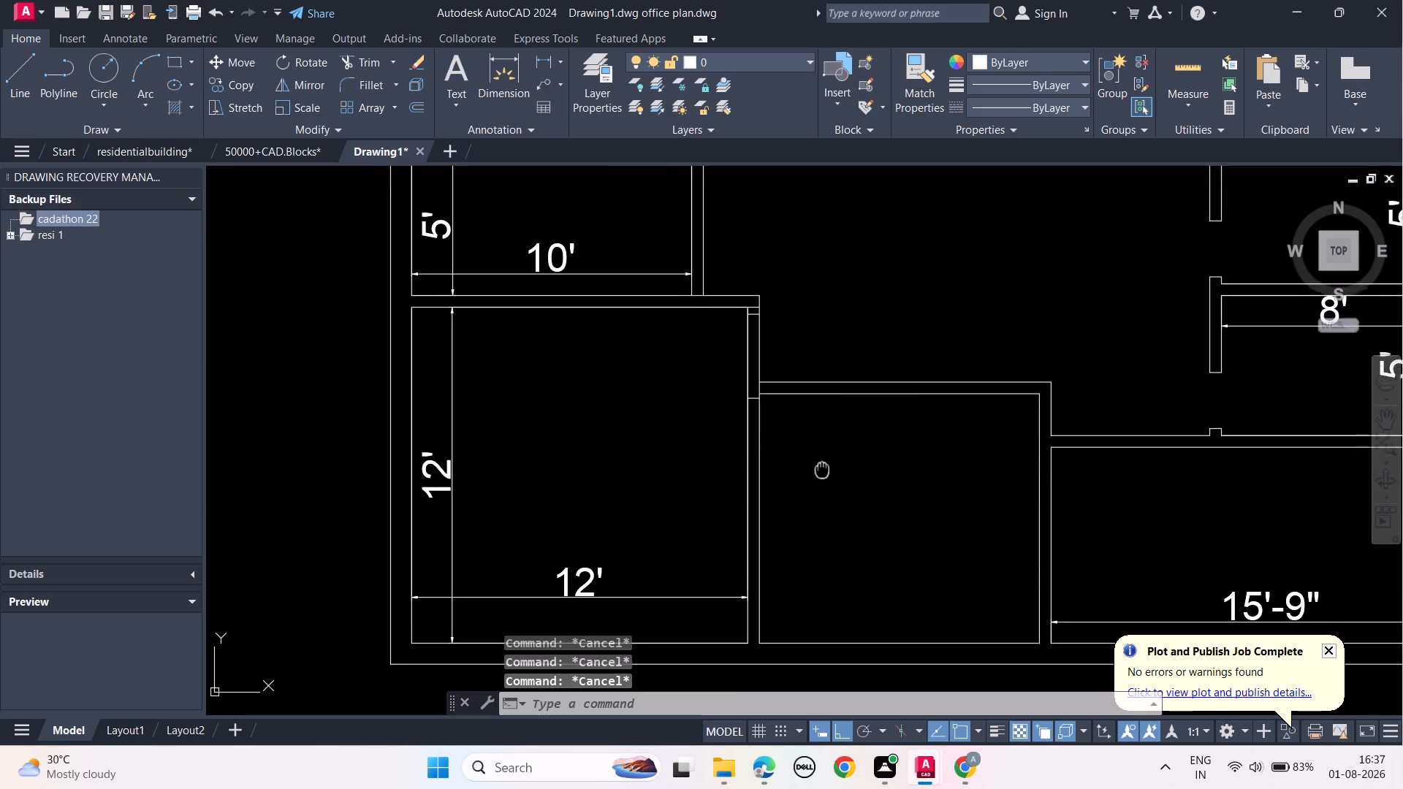
{"action": "middle_click_drag", "start_coordinate": [794, 456], "coordinate": [772, 458]}
{"action": "left_click", "coordinate": [762, 366]}
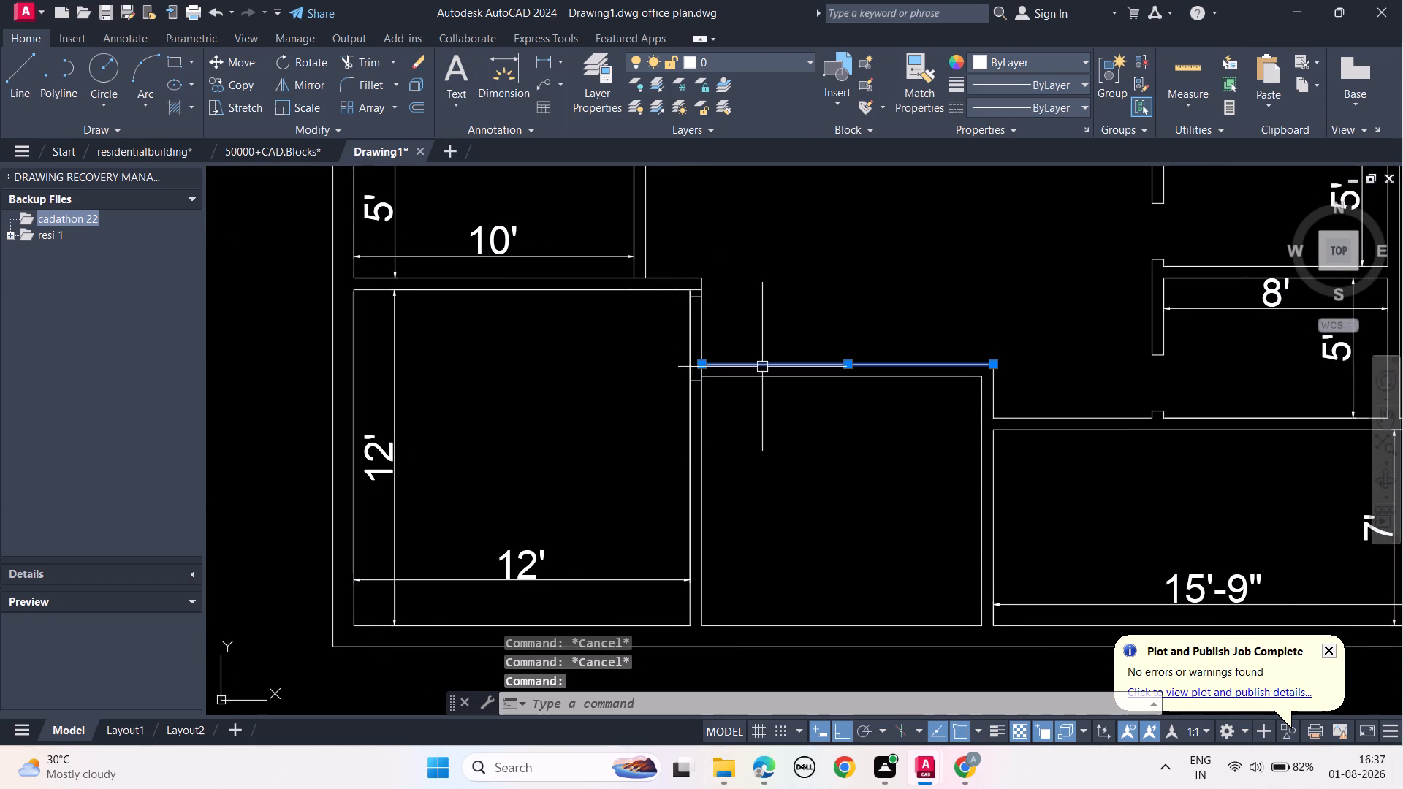
{"action": "key", "text": "Delete"}
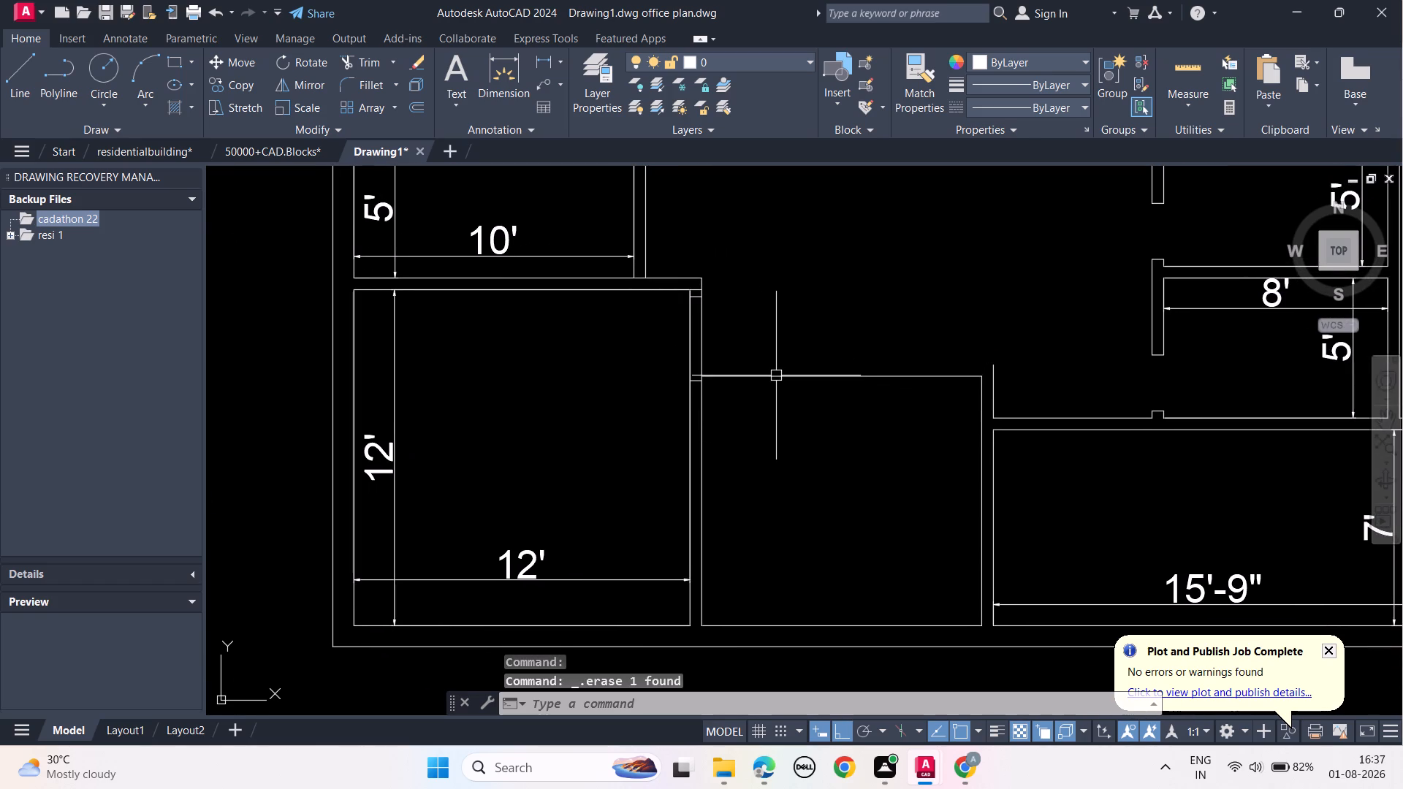
{"action": "left_click", "coordinate": [776, 375]}
{"action": "key", "text": "Delete"}
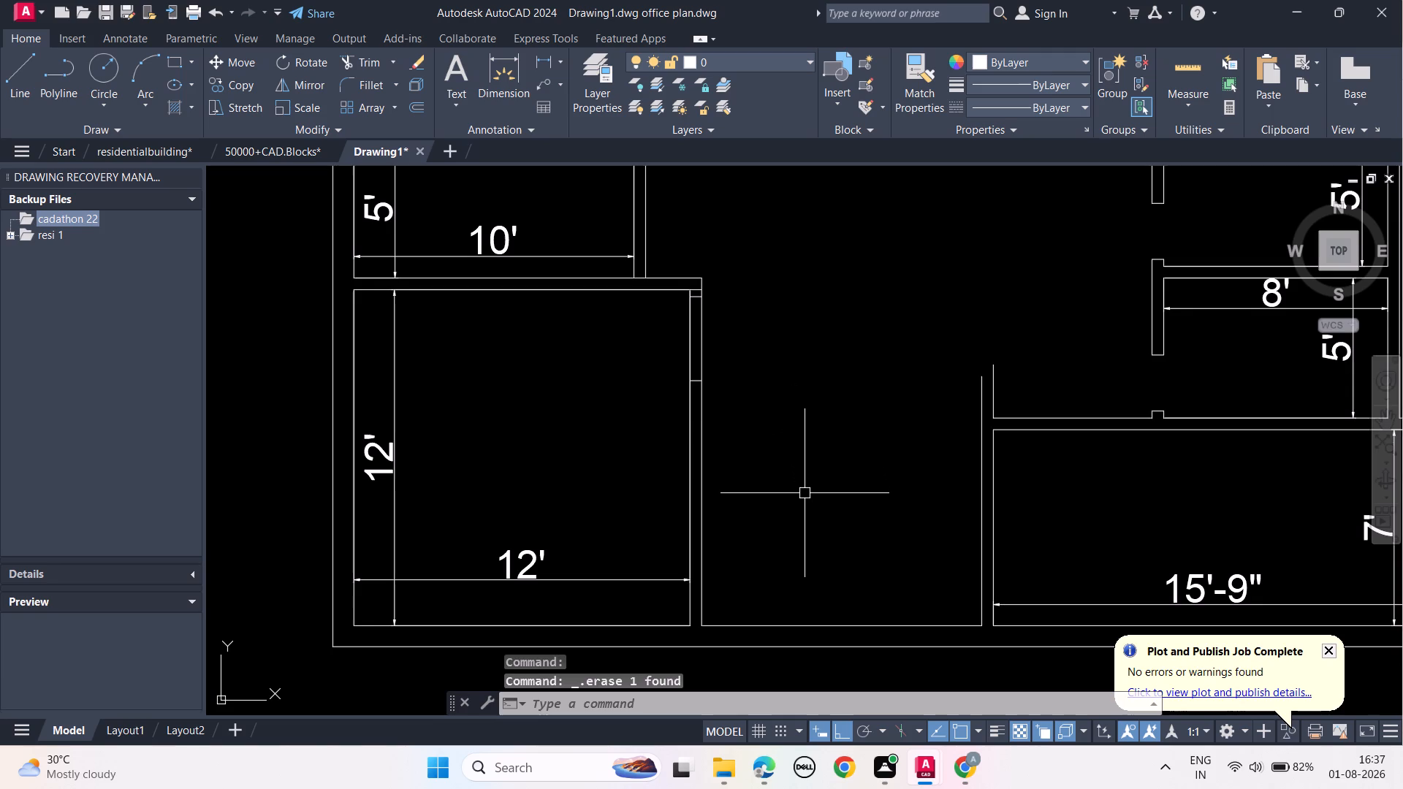
Dimension the middle room's bottom width, placing the dimension just above its bottom wall line.
{"action": "middle_click_drag", "start_coordinate": [818, 505], "coordinate": [767, 481]}
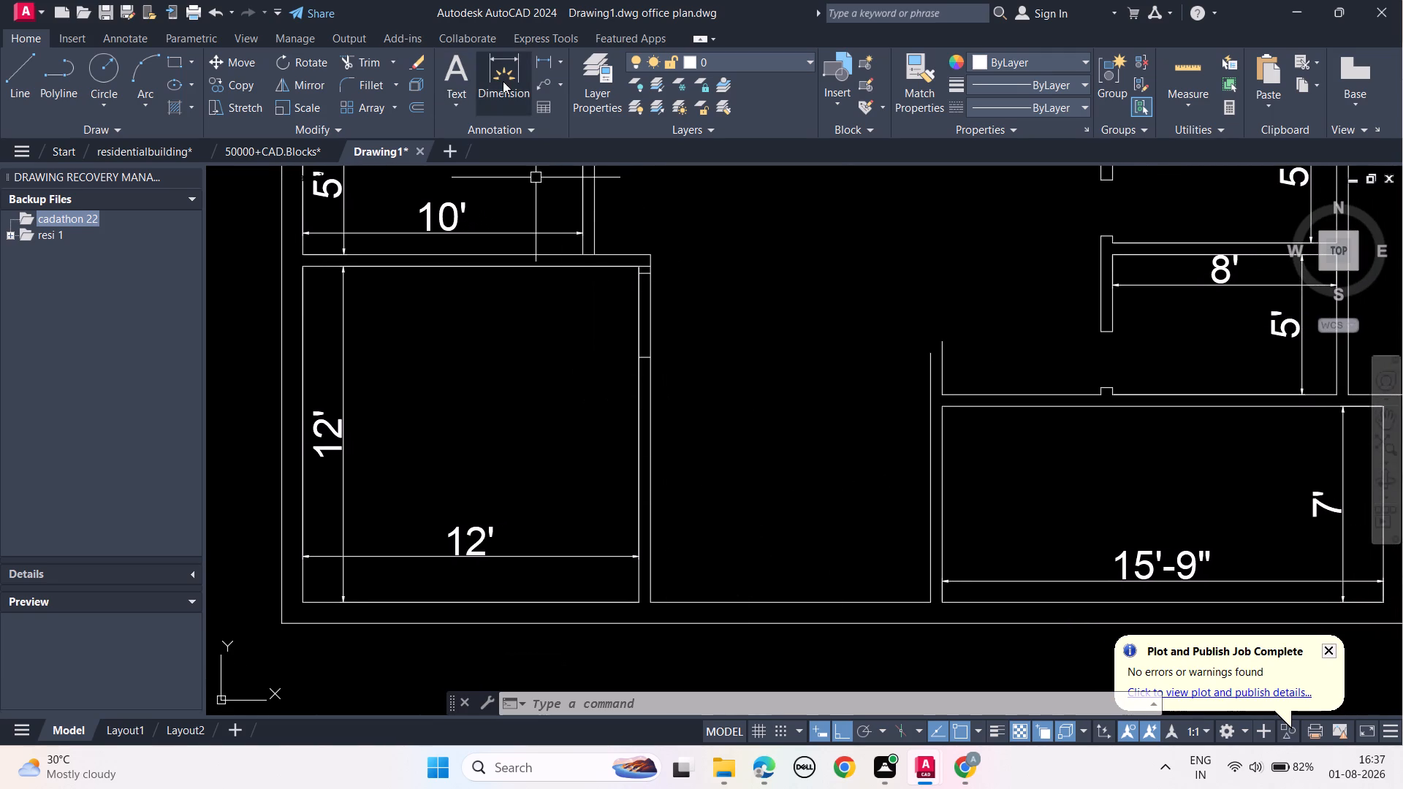
{"action": "left_click", "coordinate": [503, 81]}
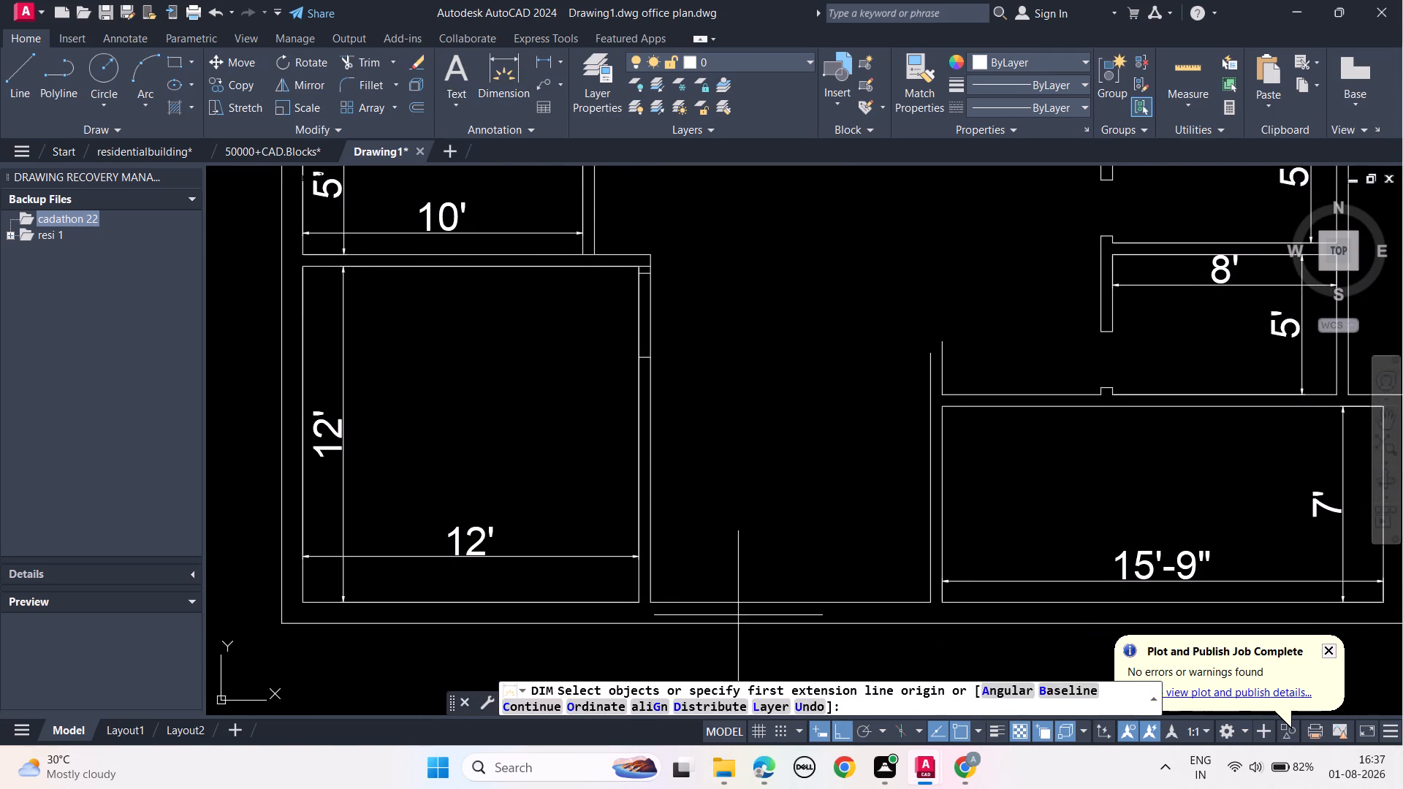
{"action": "left_click", "coordinate": [742, 600]}
{"action": "left_click", "coordinate": [737, 579]}
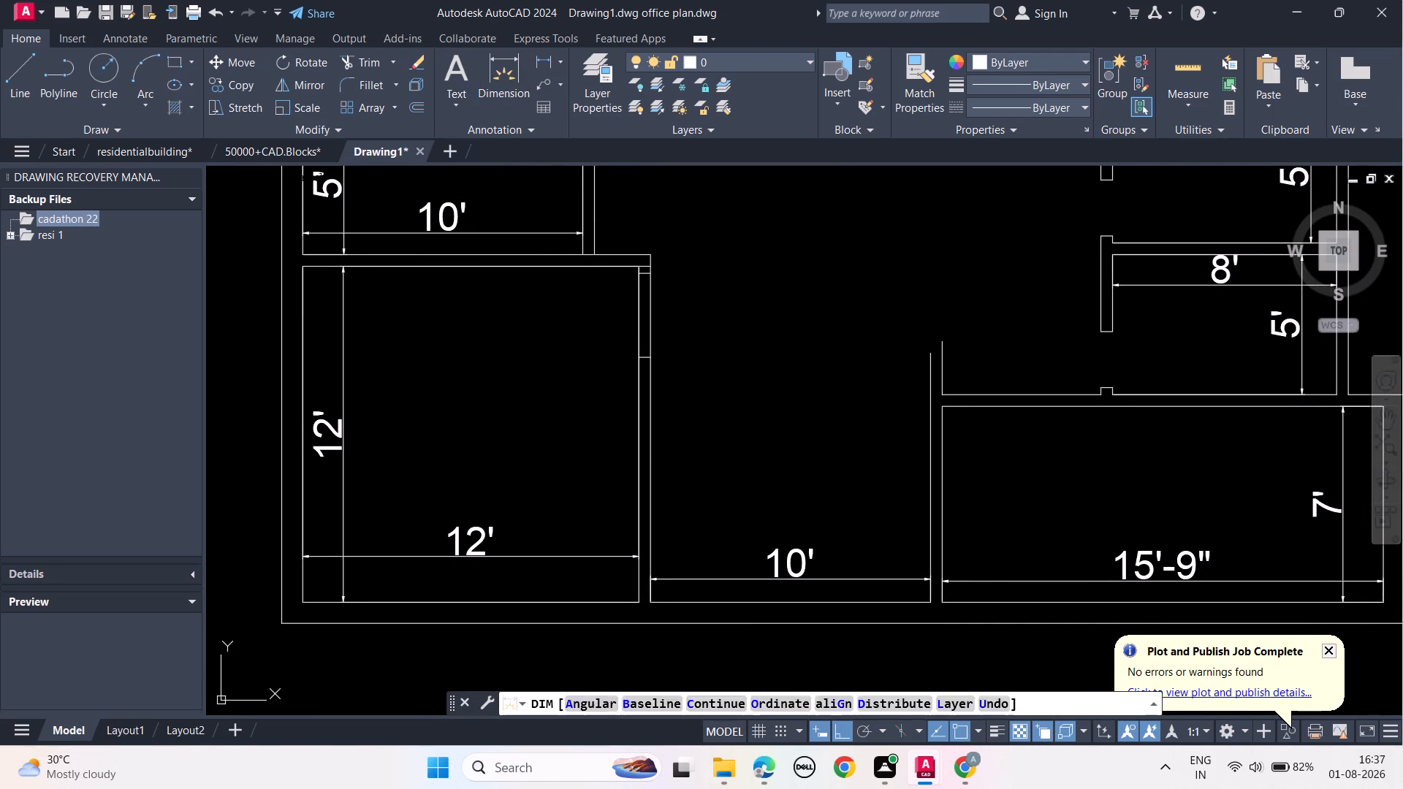
{"action": "key", "text": "Escape"}
{"action": "key", "text": "Escape"}
{"action": "key", "text": "Escape"}
{"action": "key", "text": "Escape"}
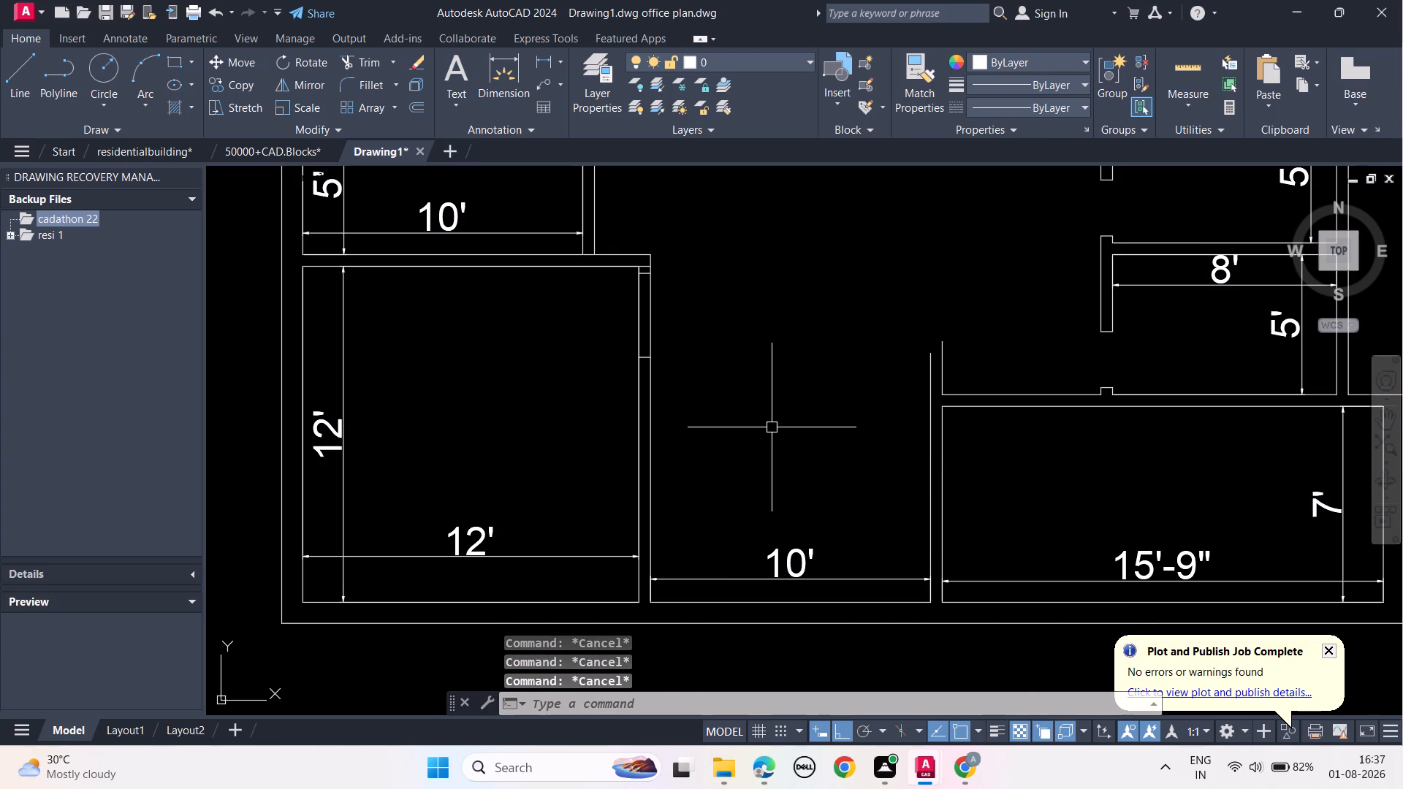
{"action": "key", "text": "Escape"}
Erase the inner line of the middle room's right wall.
{"action": "middle_click_drag", "start_coordinate": [786, 453], "coordinate": [671, 437]}
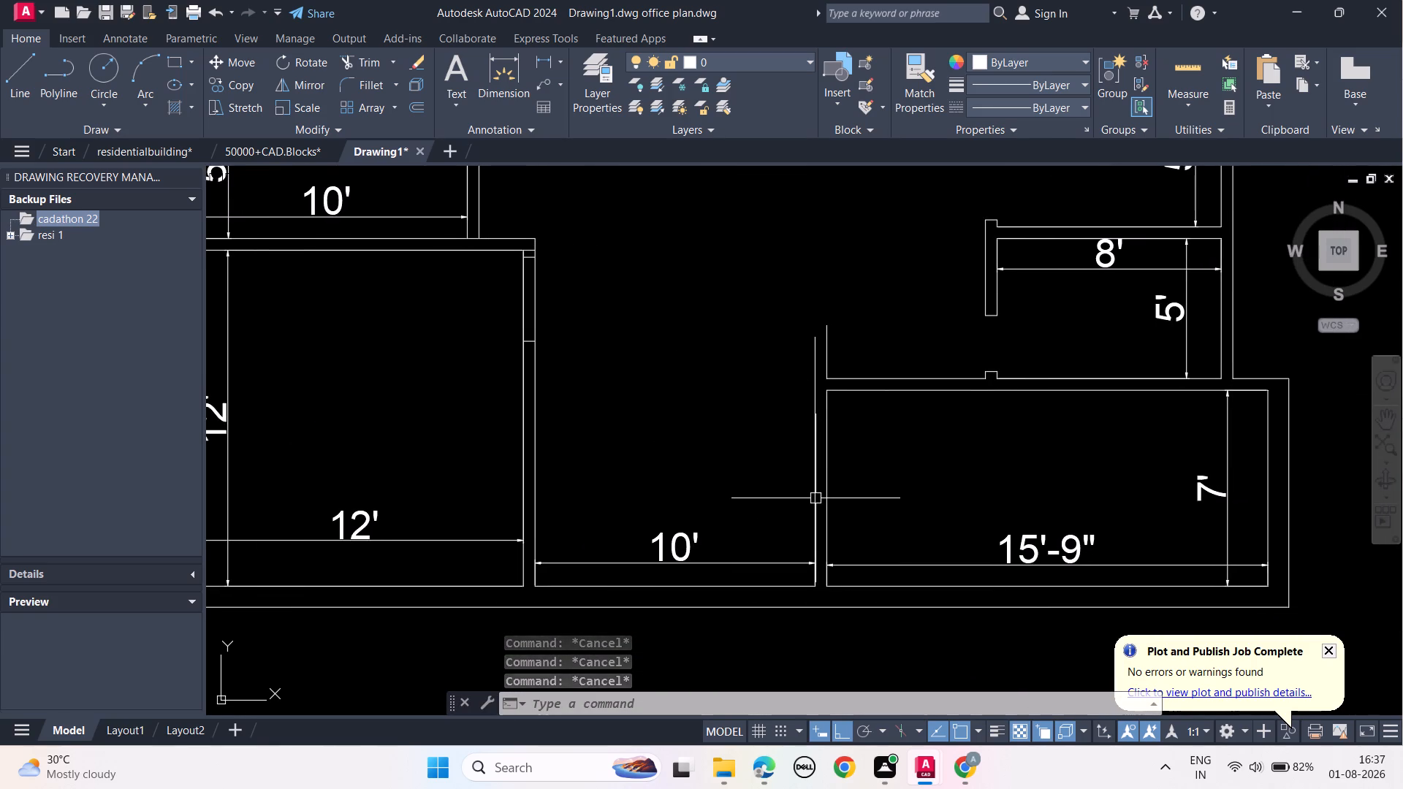
{"action": "left_click", "coordinate": [815, 498]}
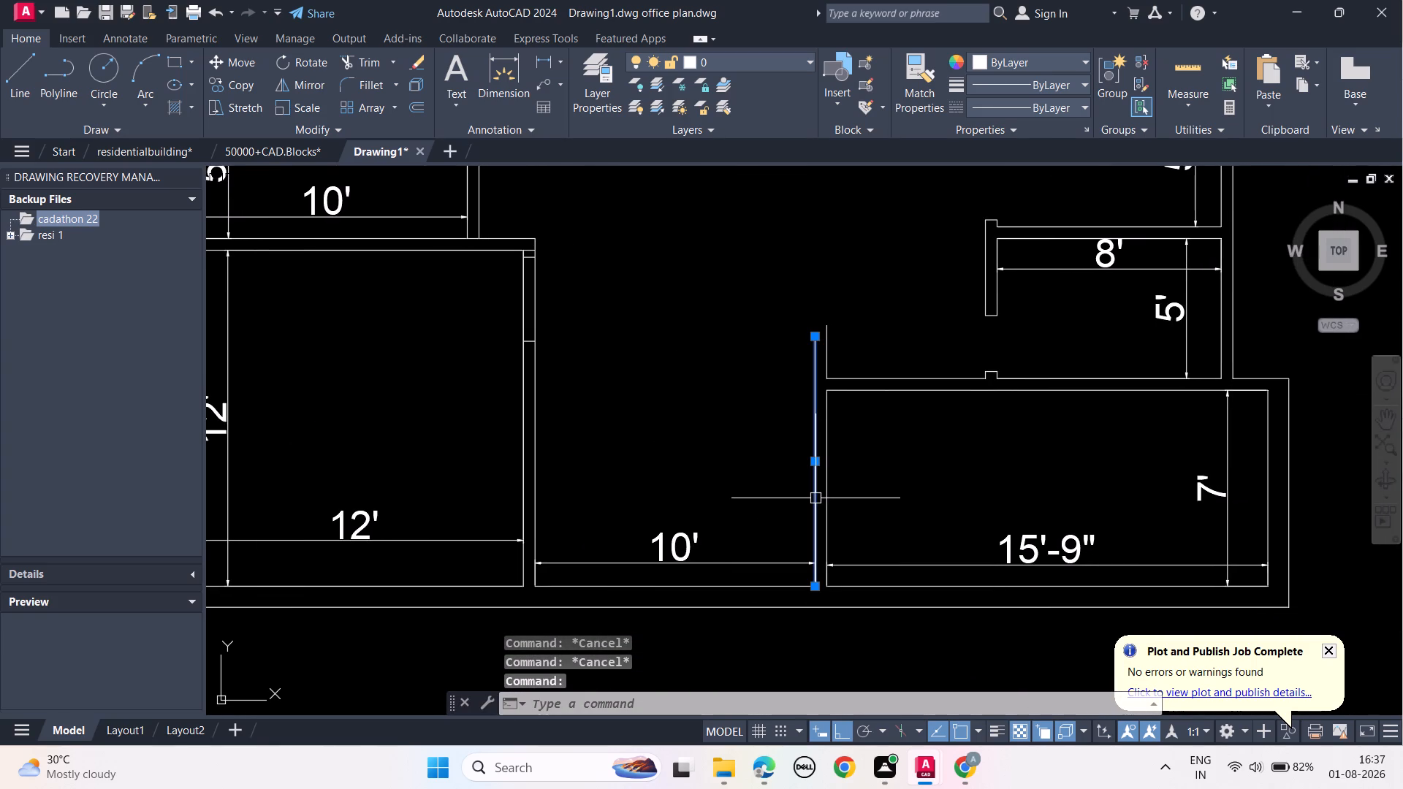
{"action": "key", "text": "Delete"}
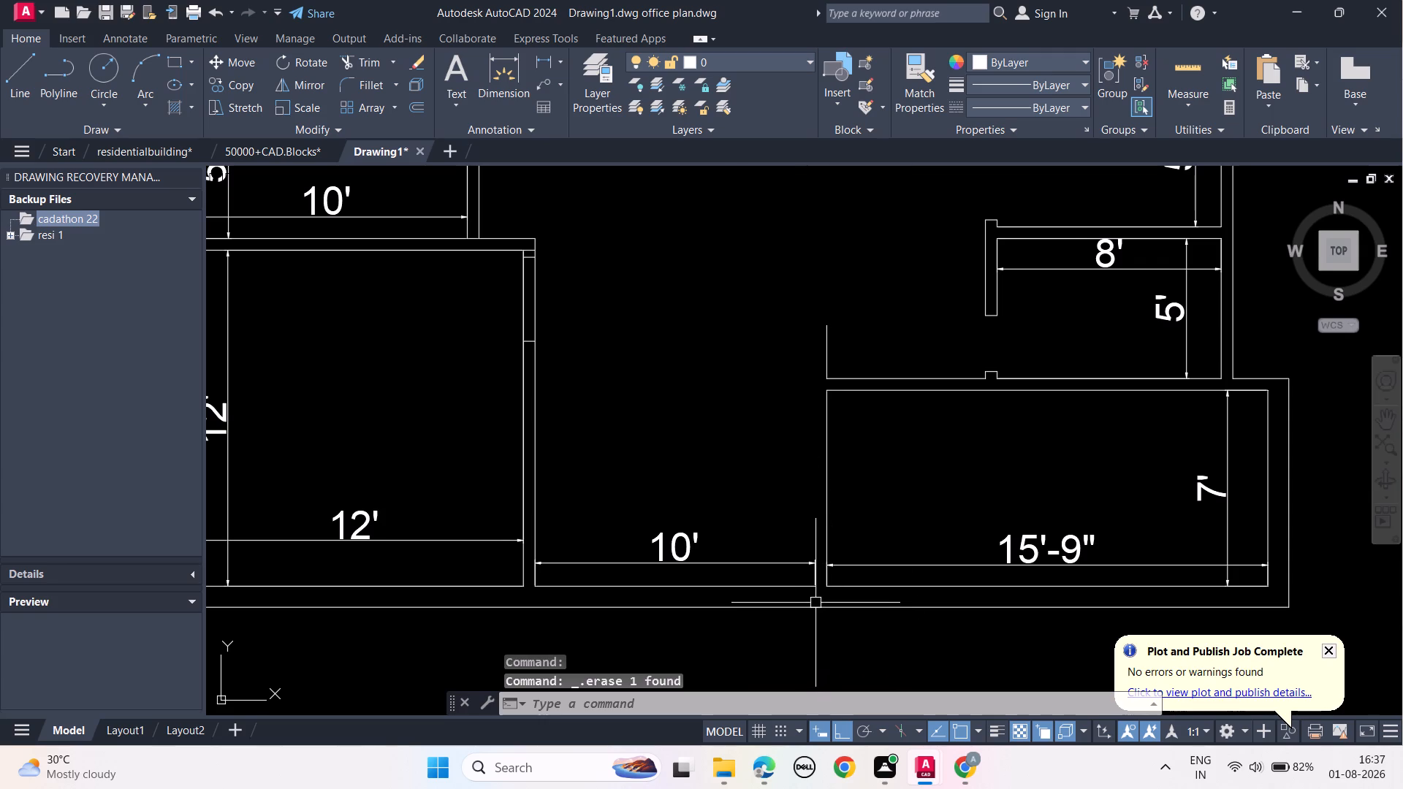
Draw an 8'11" vertical line upward from the middle room's bottom-right inside corner as its right wall line.
{"action": "scroll", "coordinate": [814, 603], "scroll_direction": "up", "scroll_amount": 2}
{"action": "type", "text": "L"}
{"action": "key", "text": "space"}
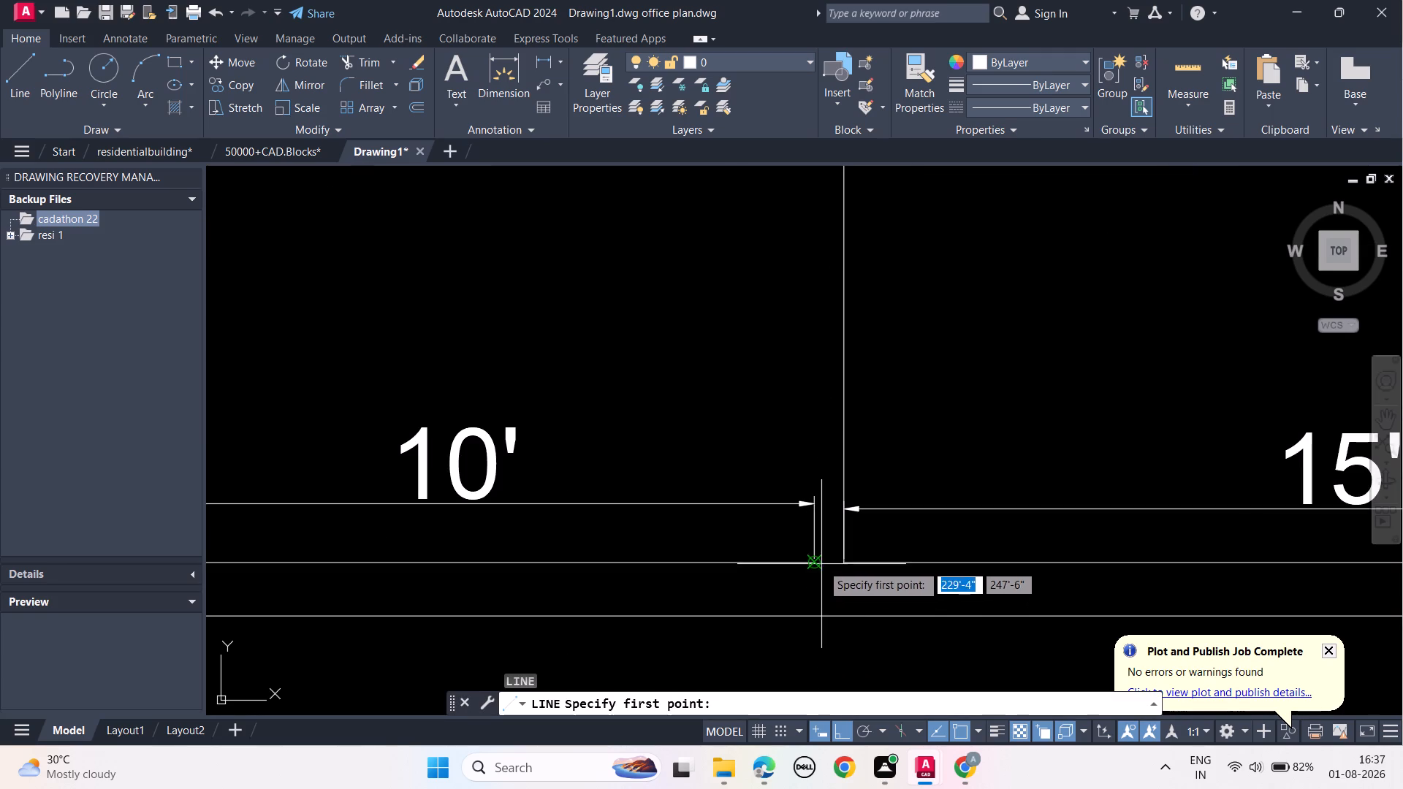
{"action": "left_click", "coordinate": [811, 561]}
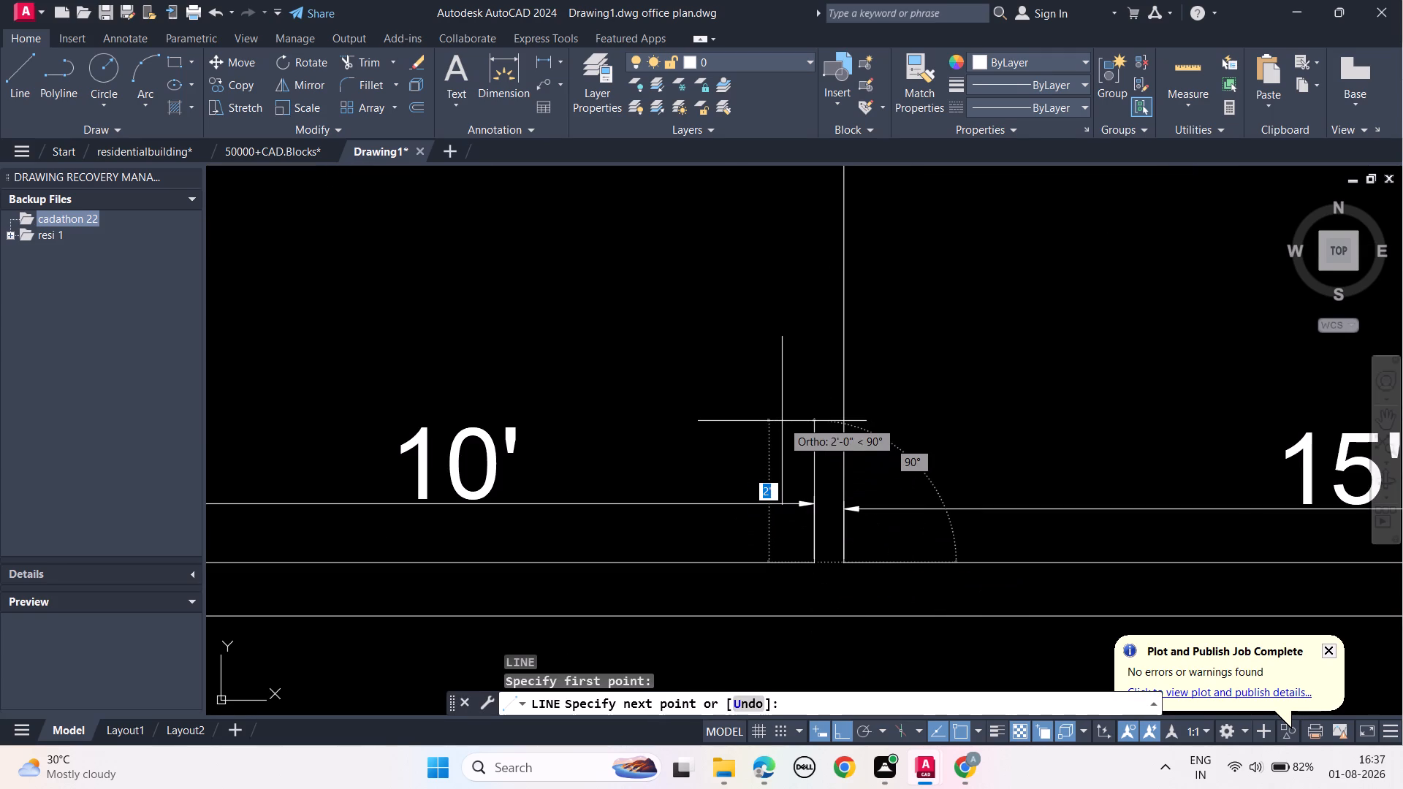
{"action": "type", "text": "8'11"}
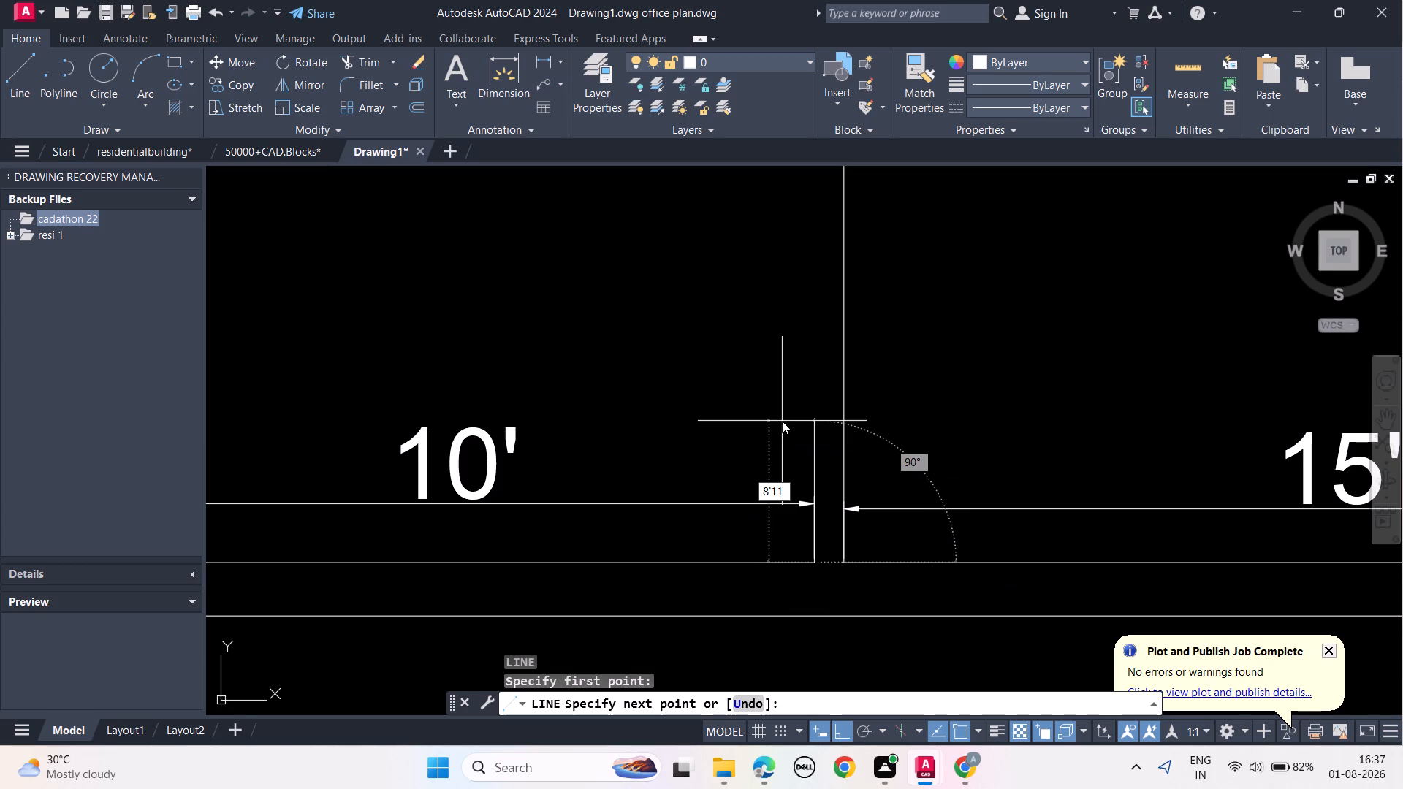
{"action": "key", "text": "shift+quotedbl"}
{"action": "key", "text": "Return"}
{"action": "scroll", "coordinate": [775, 422], "scroll_direction": "down", "scroll_amount": 2}
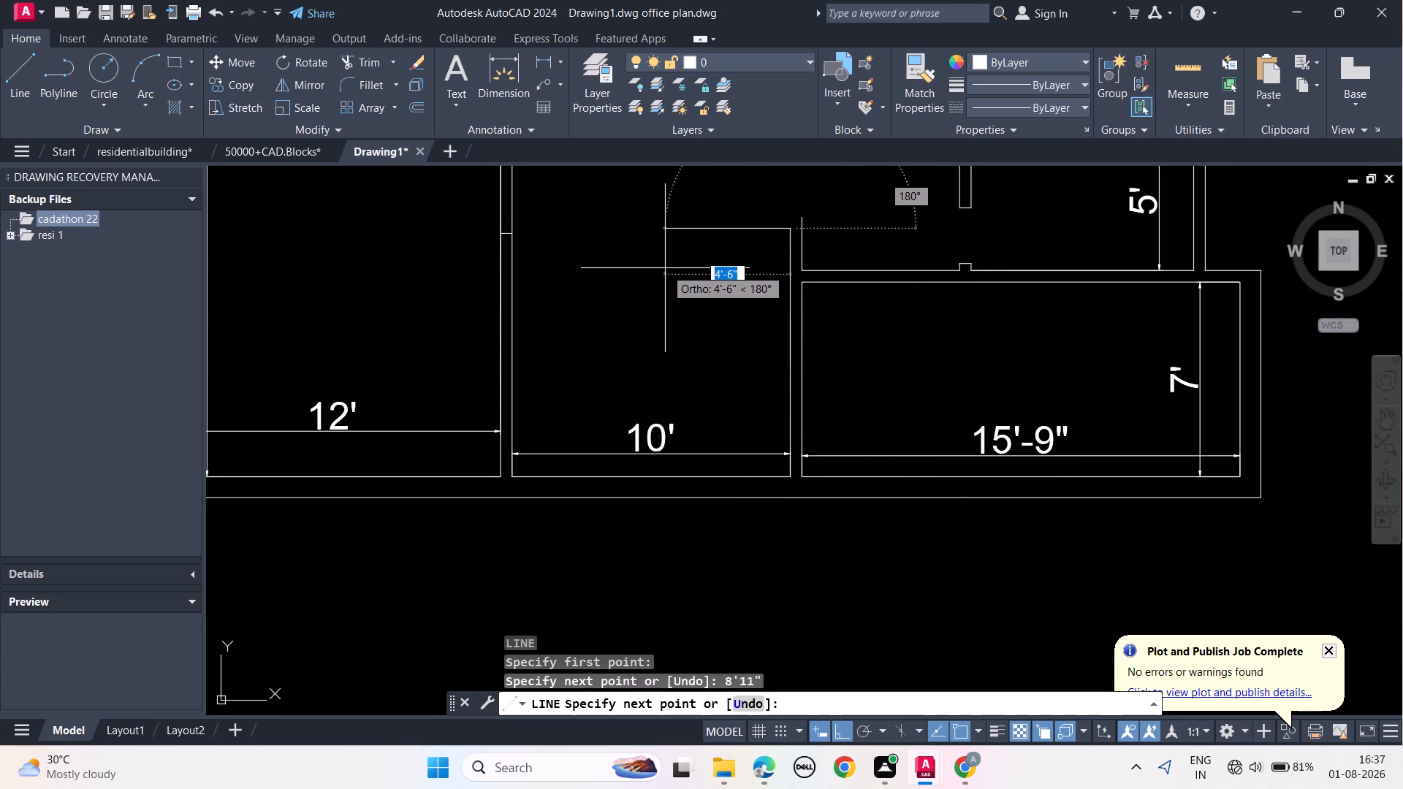
{"action": "key", "text": "Escape"}
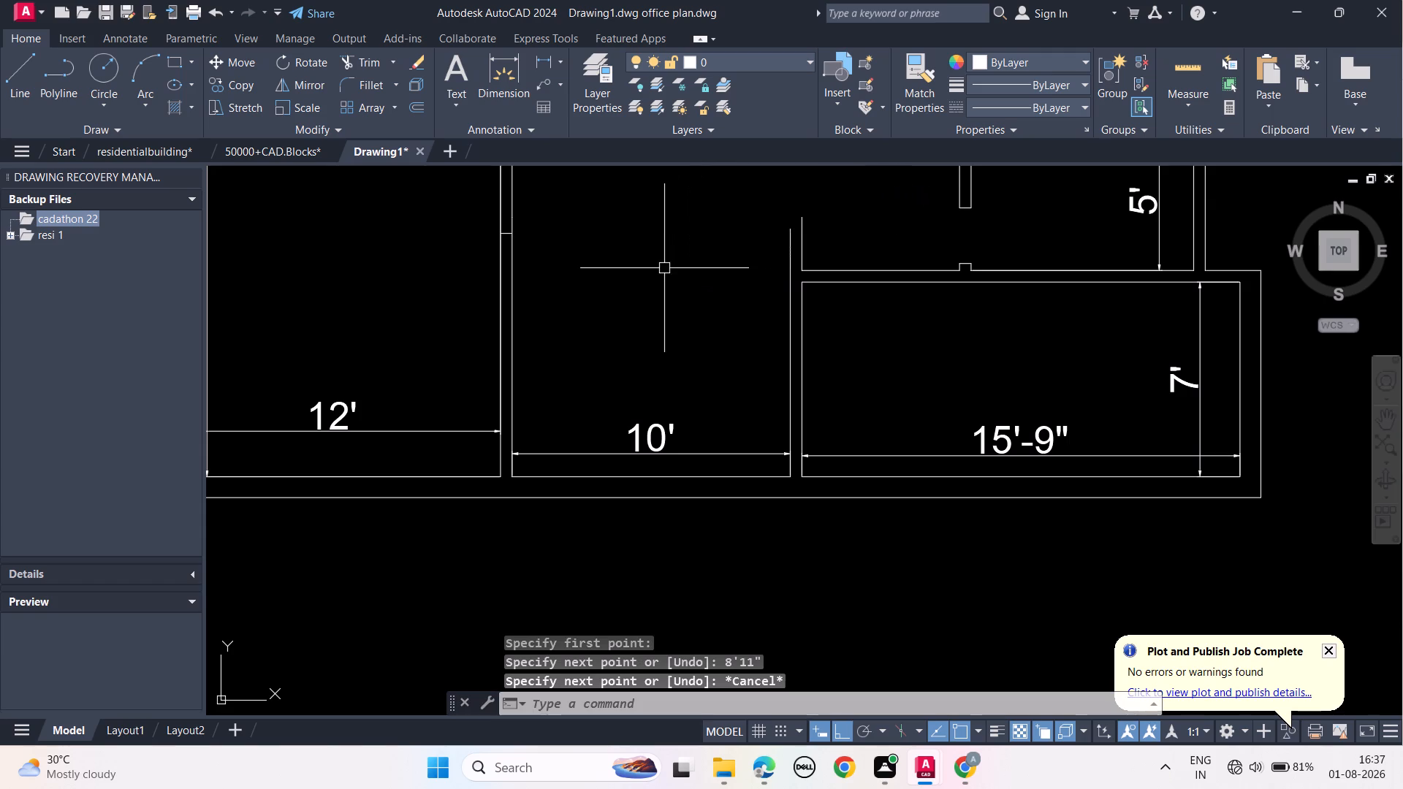
Draw a horizontal line from the top of the new right wall line across the wall and past its outer line.
{"action": "middle_click_drag", "start_coordinate": [745, 315], "coordinate": [748, 470]}
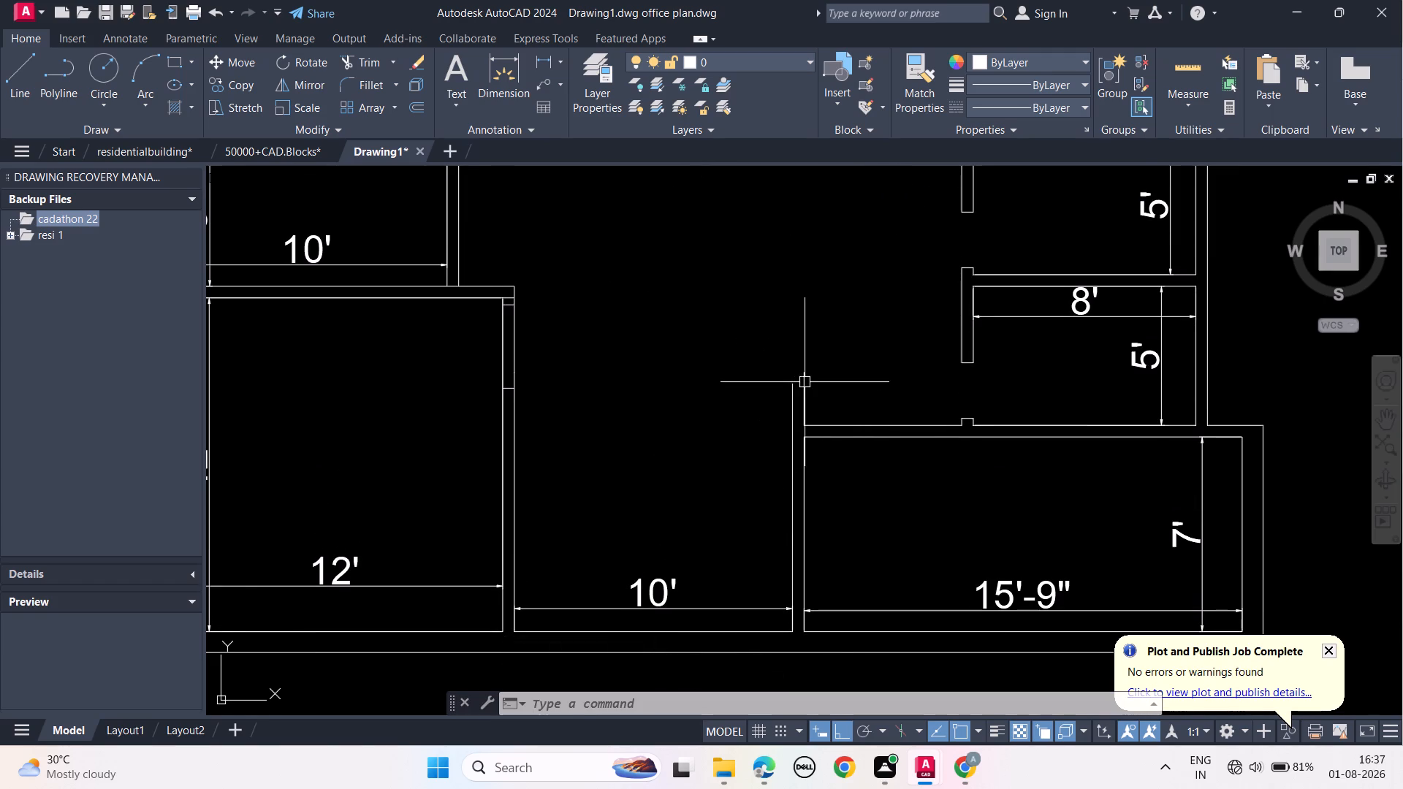
{"action": "scroll", "coordinate": [802, 384], "scroll_direction": "up", "scroll_amount": 2}
{"action": "type", "text": "L"}
{"action": "key", "text": "space"}
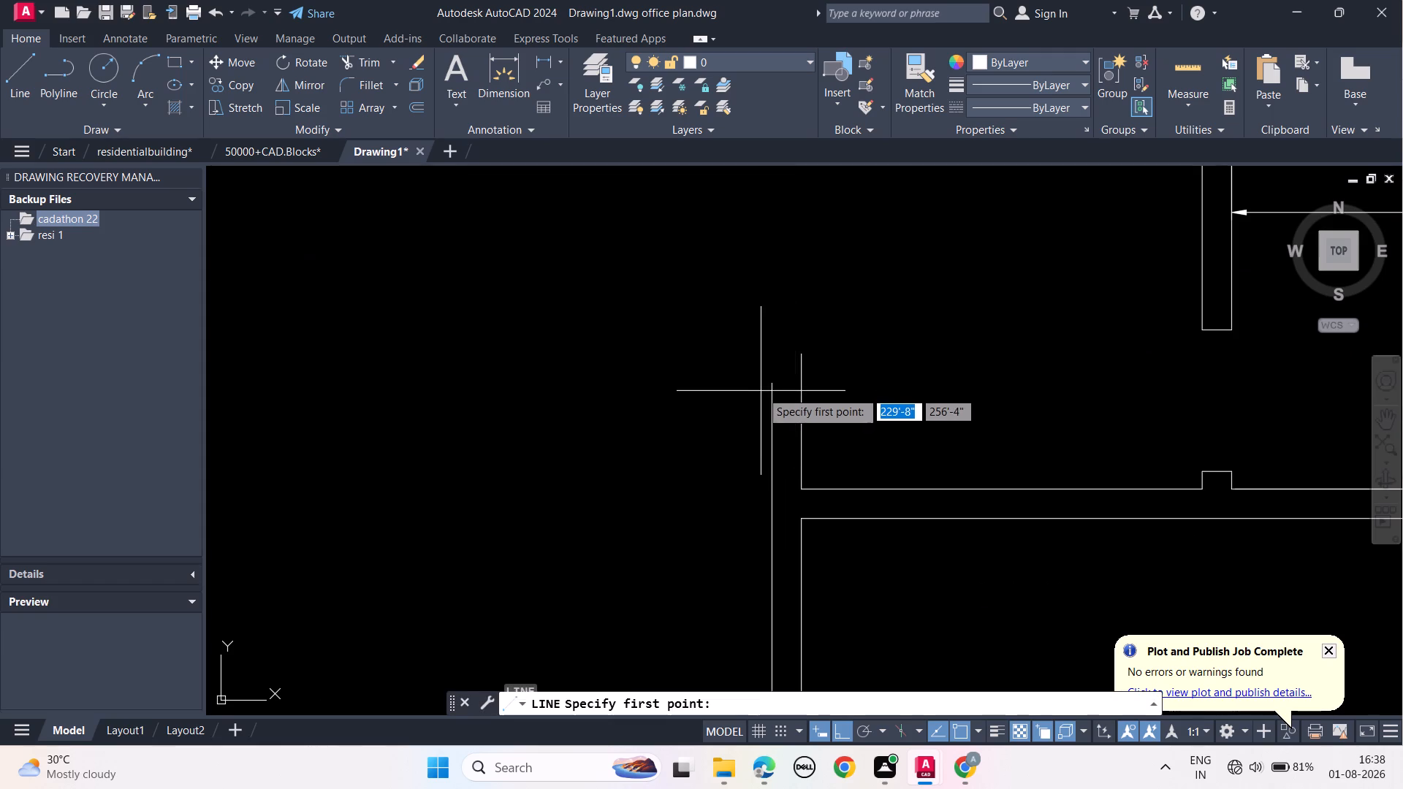
{"action": "left_click", "coordinate": [771, 385]}
{"action": "left_click", "coordinate": [891, 379]}
{"action": "key", "text": "Escape"}
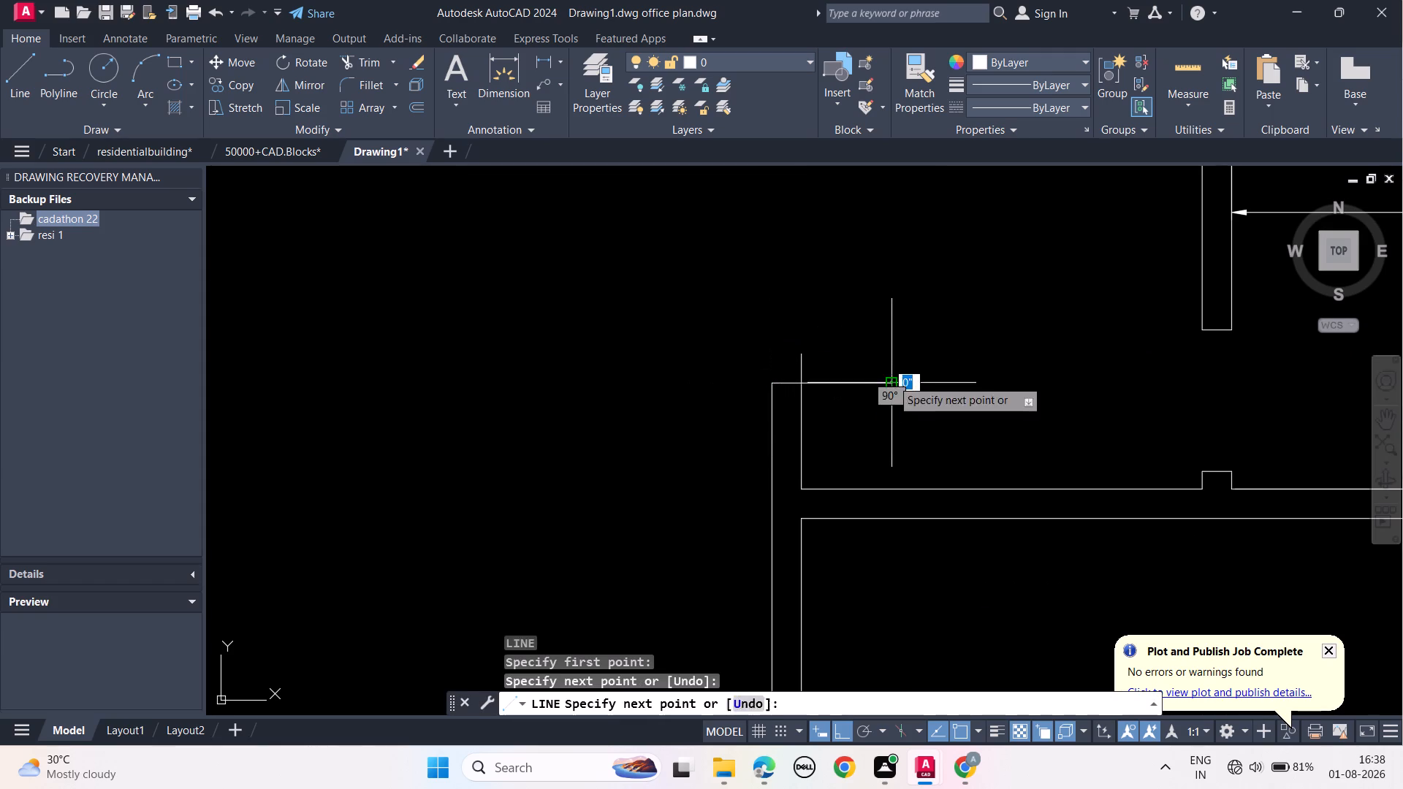
{"action": "key", "text": "Escape"}
{"action": "key", "text": "Escape"}
{"action": "key", "text": "Escape"}
{"action": "key", "text": "Escape"}
Trim the horizontal line's overhang and the outer wall line's overhang to close the wall's top corner.
{"action": "type", "text": "TR"}
{"action": "key", "text": "space"}
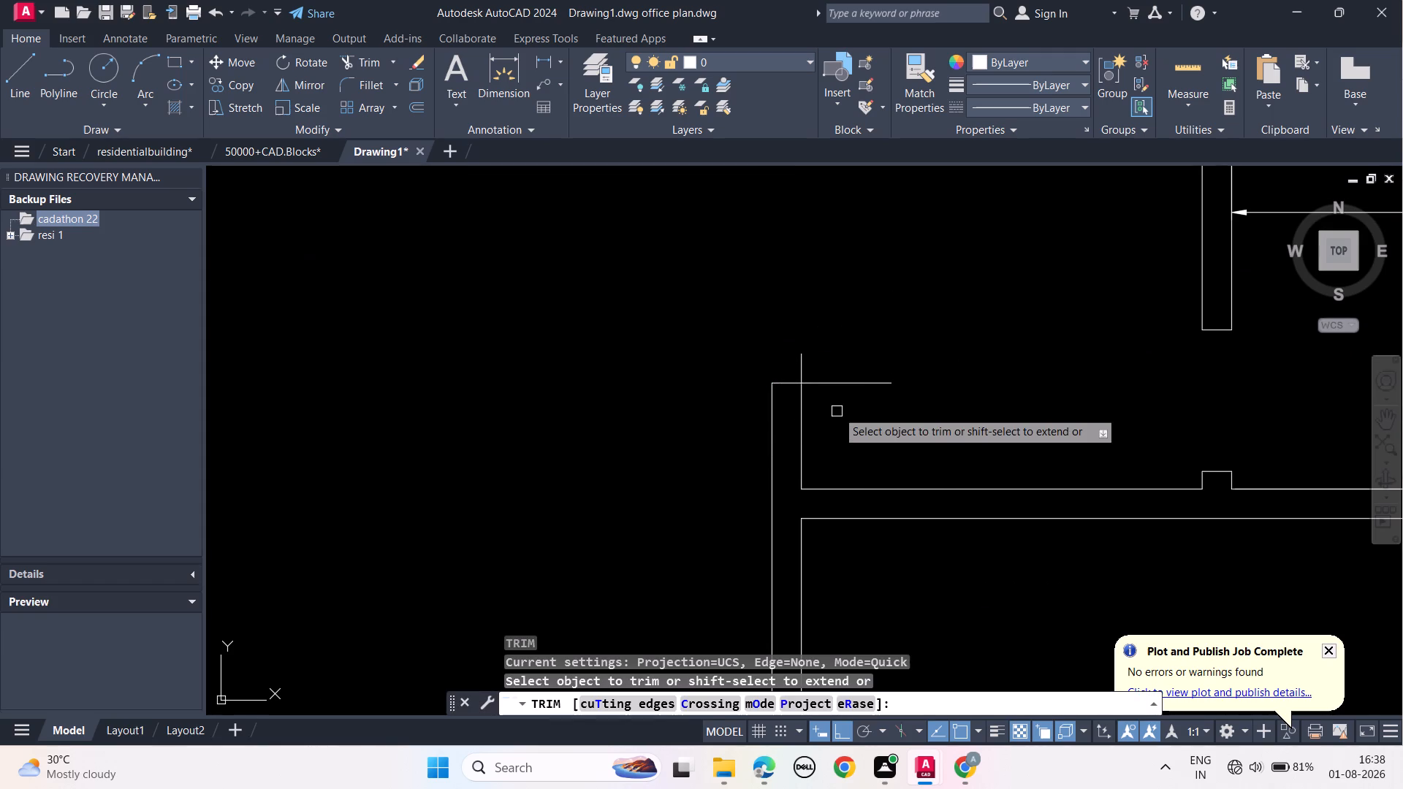
{"action": "left_click", "coordinate": [843, 386]}
{"action": "left_click", "coordinate": [799, 363]}
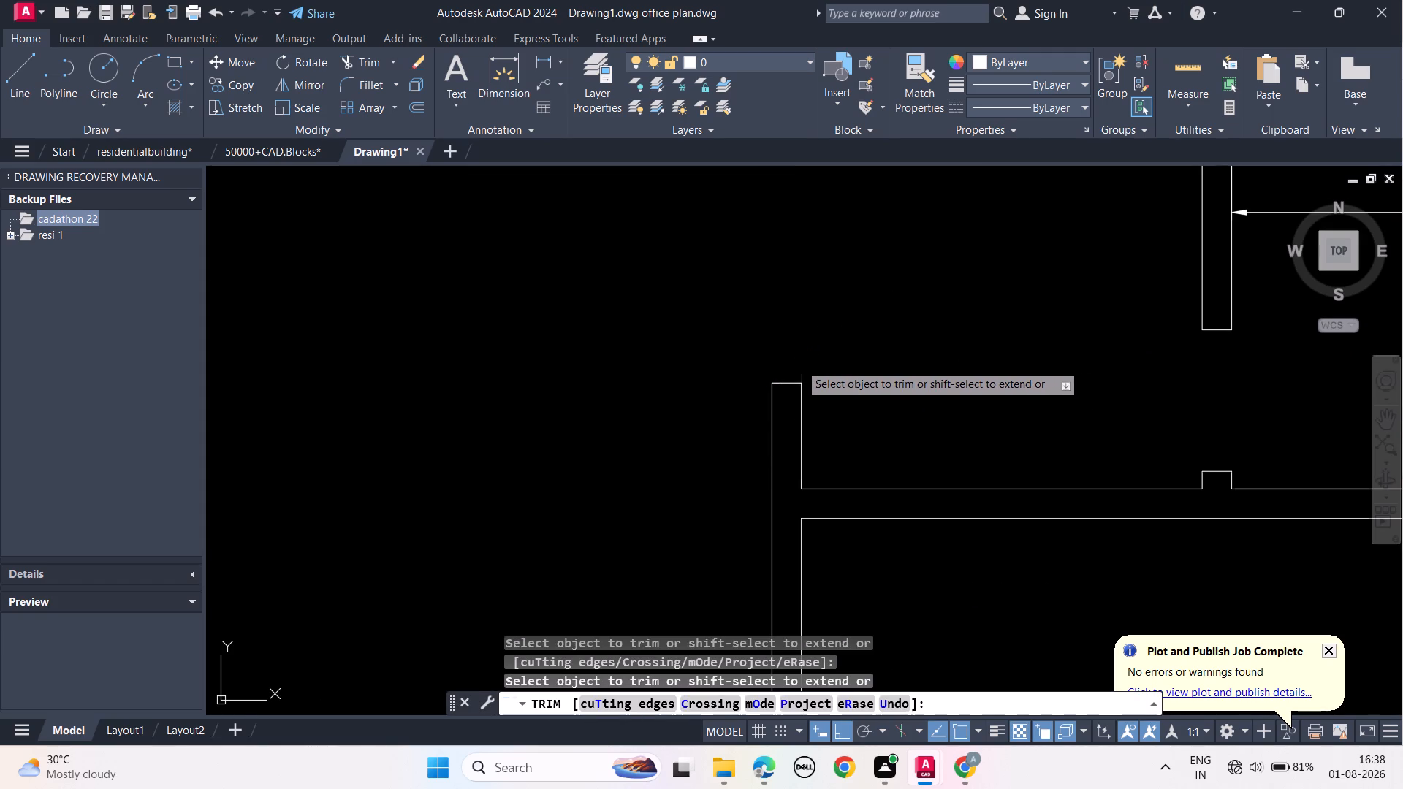
{"action": "key", "text": "Escape"}
{"action": "key", "text": "Escape"}
{"action": "key", "text": "Escape"}
Stretch the short cap line's inner end horizontally across the middle room and past the 12' by 12' room's right wall.
{"action": "left_click", "coordinate": [786, 384]}
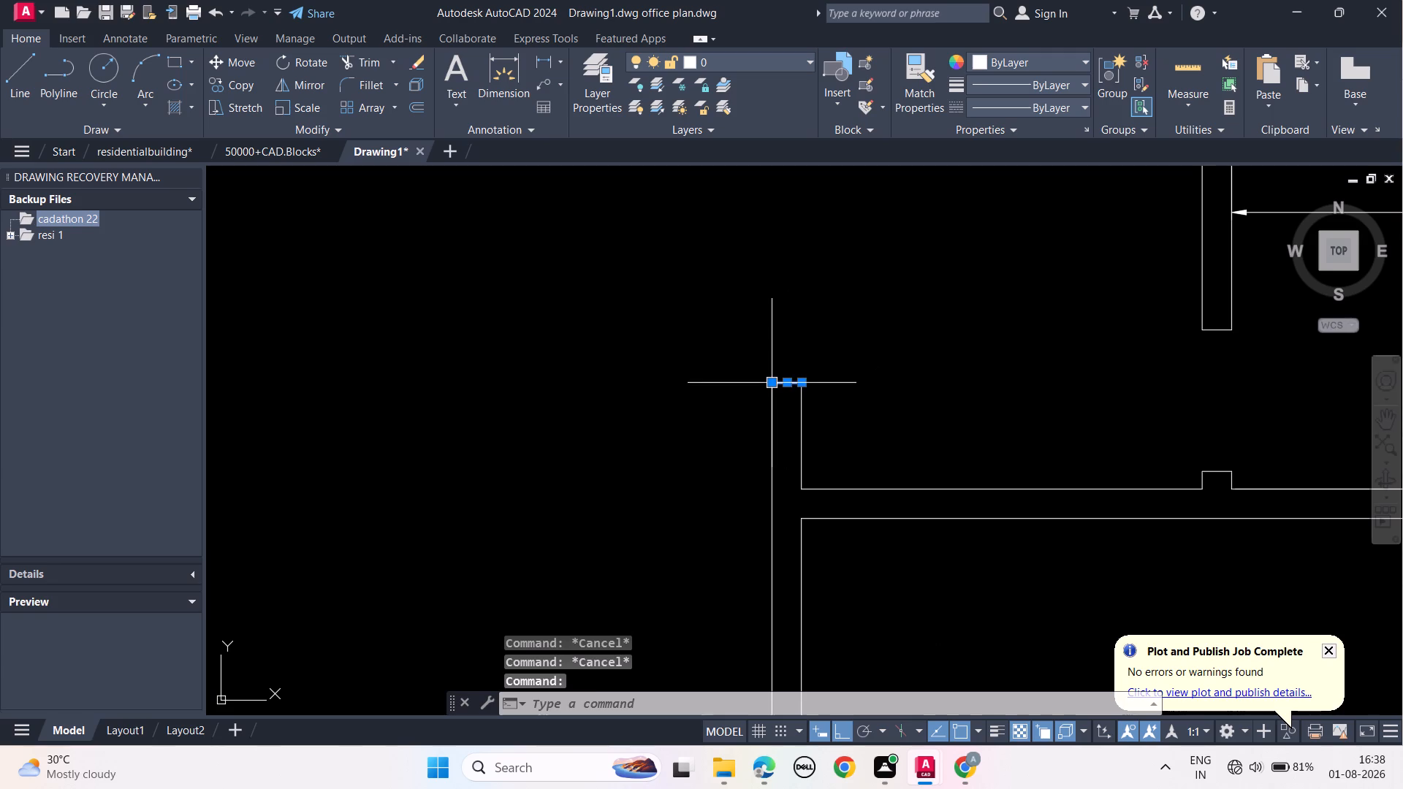
{"action": "left_click", "coordinate": [773, 385]}
{"action": "scroll", "coordinate": [542, 397], "scroll_direction": "down", "scroll_amount": 2}
{"action": "middle_click_drag", "start_coordinate": [541, 402], "coordinate": [769, 410]}
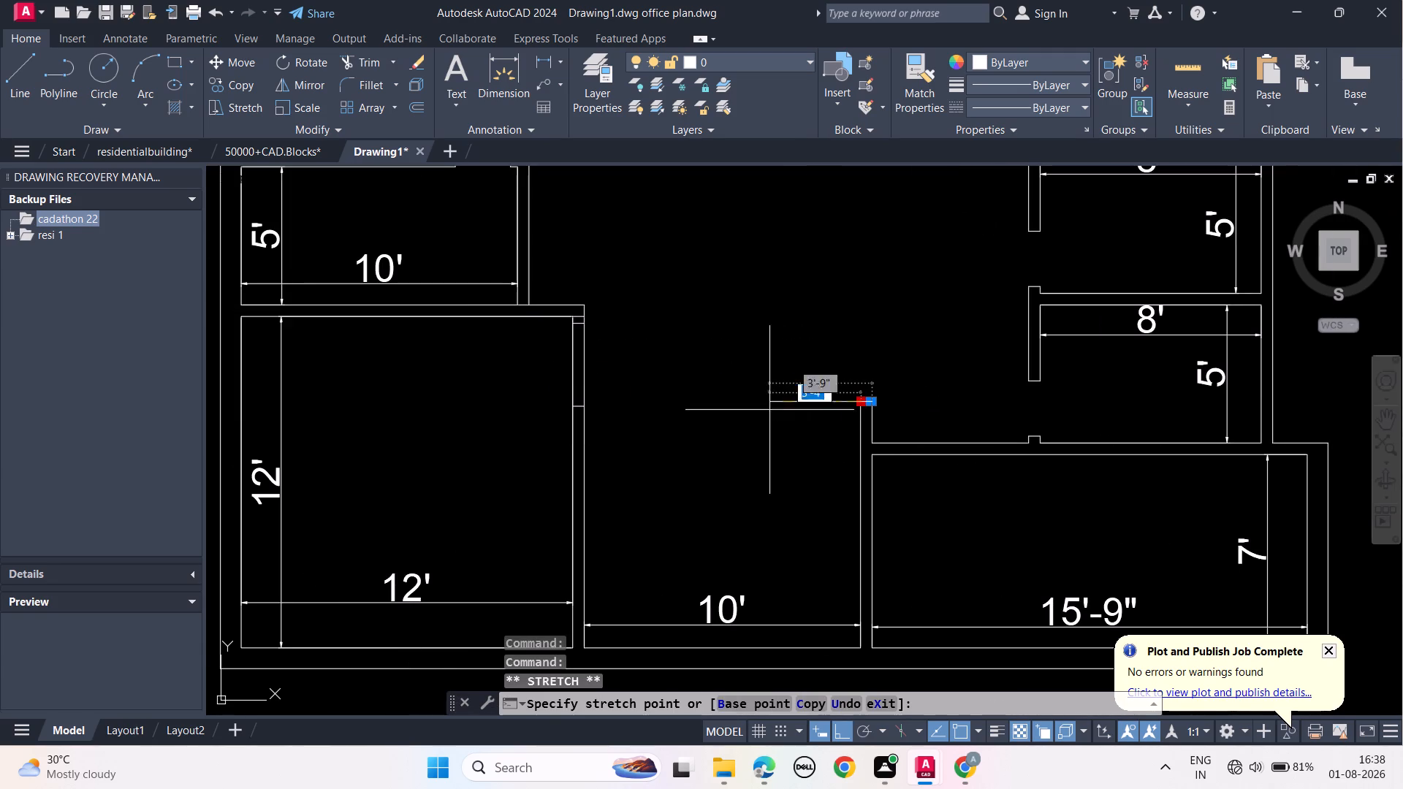
{"action": "left_click", "coordinate": [541, 389]}
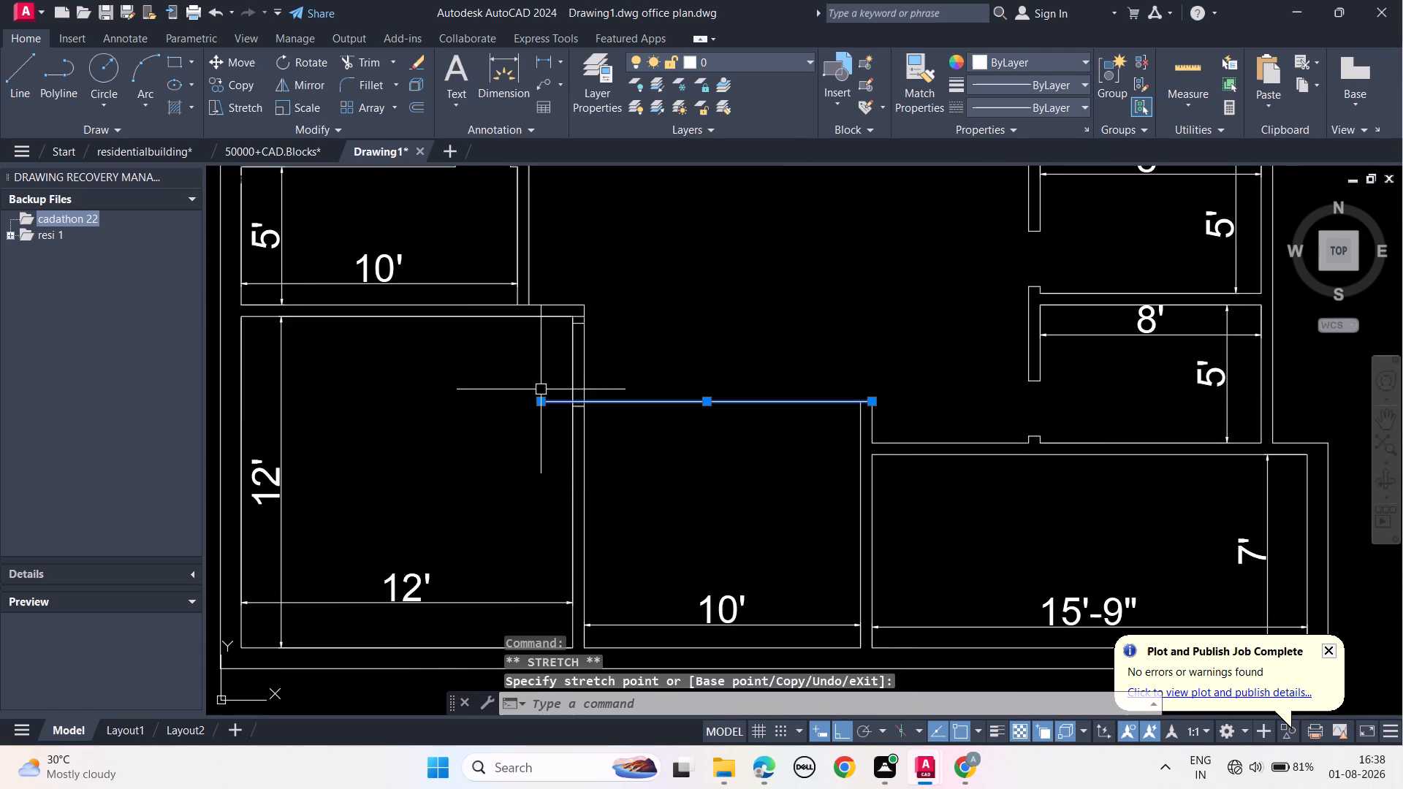
{"action": "key", "text": "Escape"}
{"action": "key", "text": "Escape"}
{"action": "key", "text": "Escape"}
{"action": "key", "text": "Escape"}
{"action": "key", "text": "Escape"}
Erase the lower door jamb line in the 12' by 12' room's right wall, just below the stretched horizontal line.
{"action": "scroll", "coordinate": [656, 441], "scroll_direction": "up", "scroll_amount": 2}
{"action": "middle_click_drag", "start_coordinate": [657, 438], "coordinate": [728, 454]}
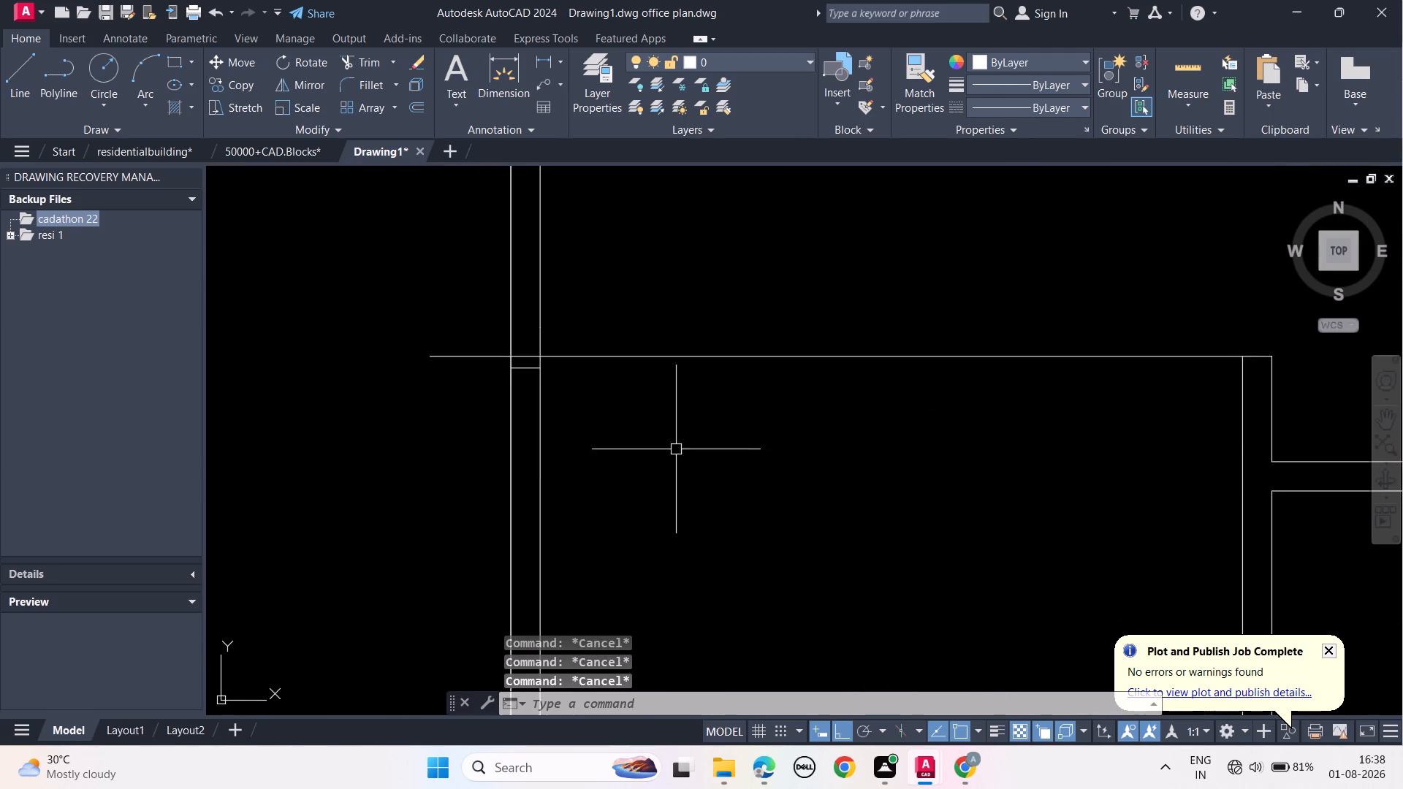
{"action": "left_click", "coordinate": [521, 369]}
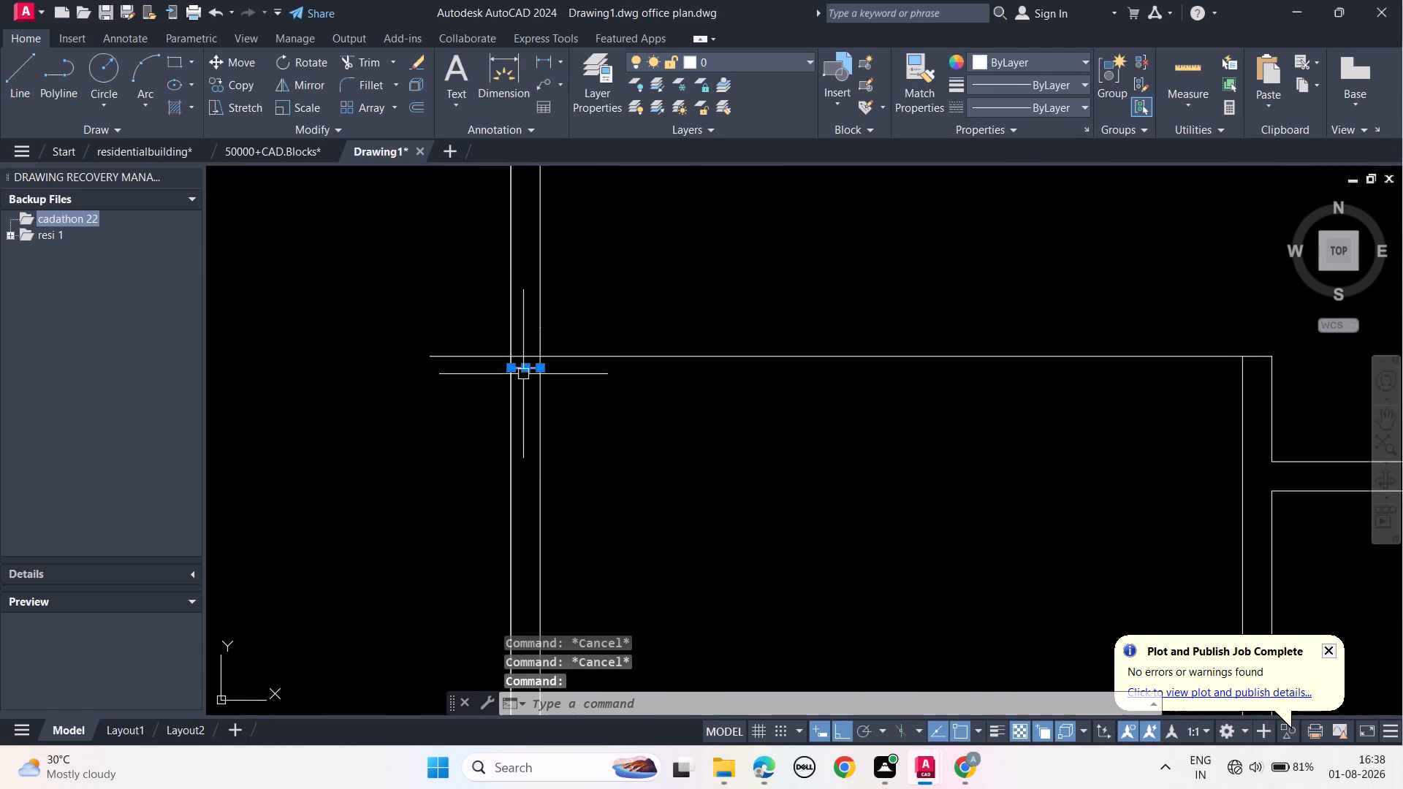
{"action": "key", "text": "Delete"}
{"action": "scroll", "coordinate": [527, 384], "scroll_direction": "down", "scroll_amount": 1}
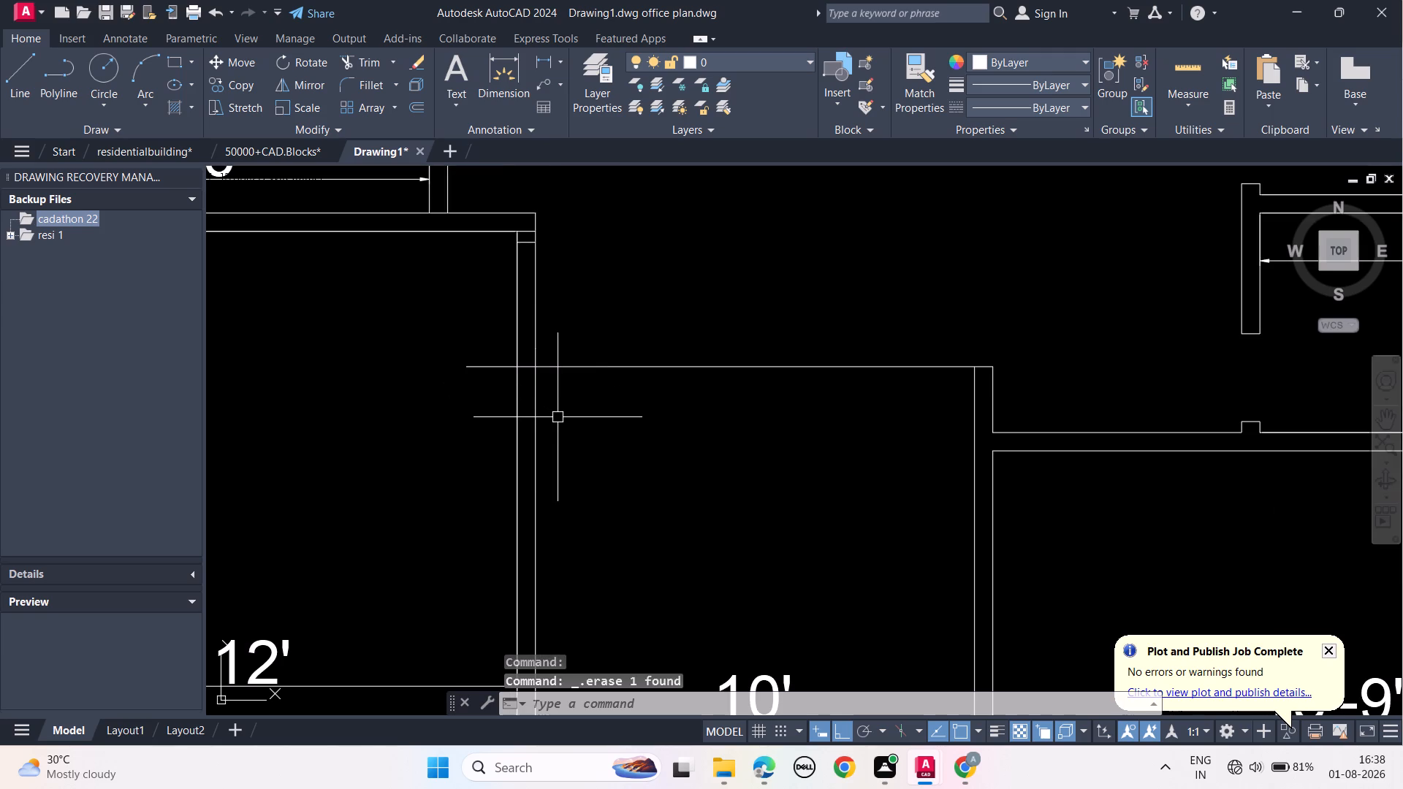
Trim the middle room's top line where it overhangs into the wall and the 12' by 12' room.
{"action": "type", "text": "TR"}
{"action": "key", "text": "space"}
{"action": "left_click", "coordinate": [491, 370]}
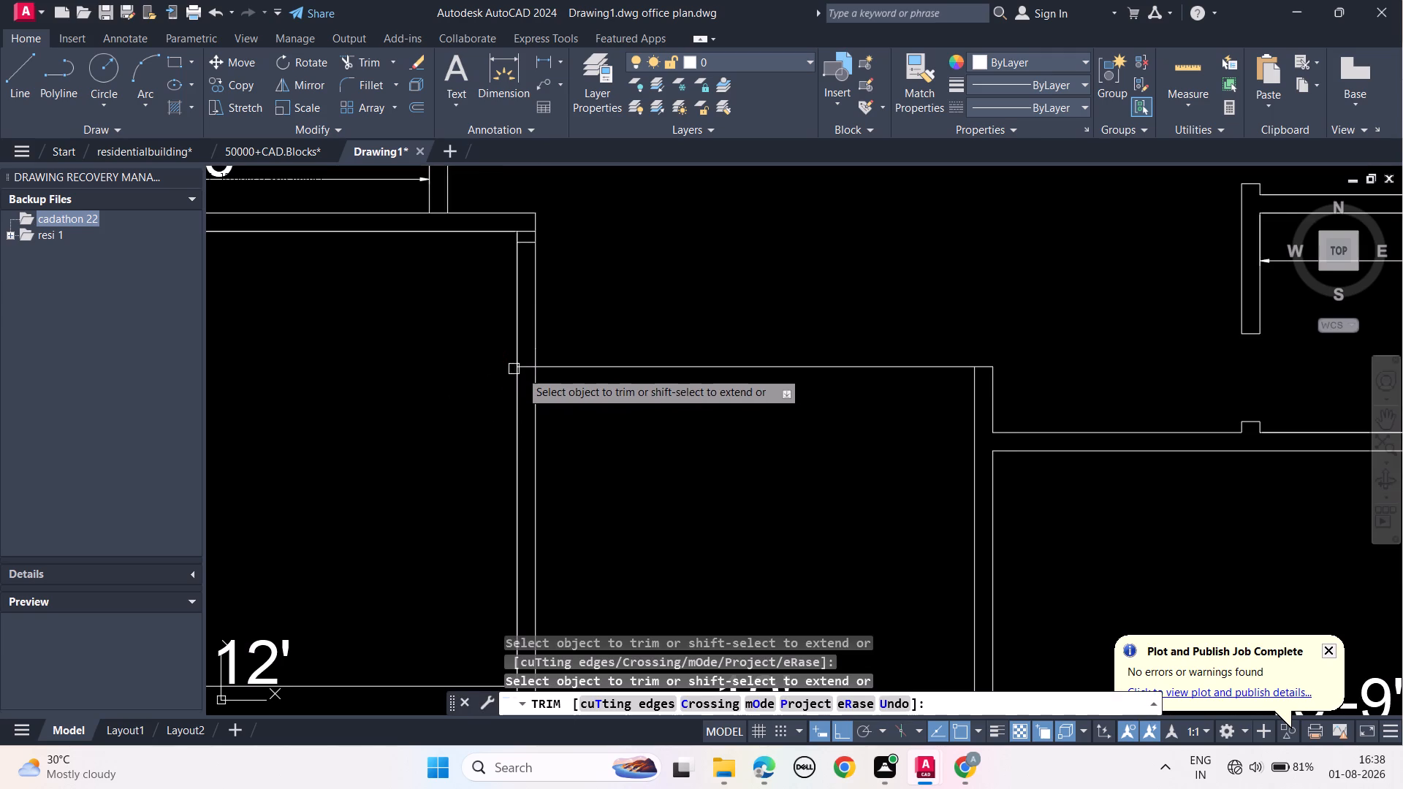
{"action": "scroll", "coordinate": [538, 374], "scroll_direction": "up", "scroll_amount": 1}
{"action": "left_click", "coordinate": [520, 362]}
{"action": "key", "text": "Escape"}
{"action": "key", "text": "Escape"}
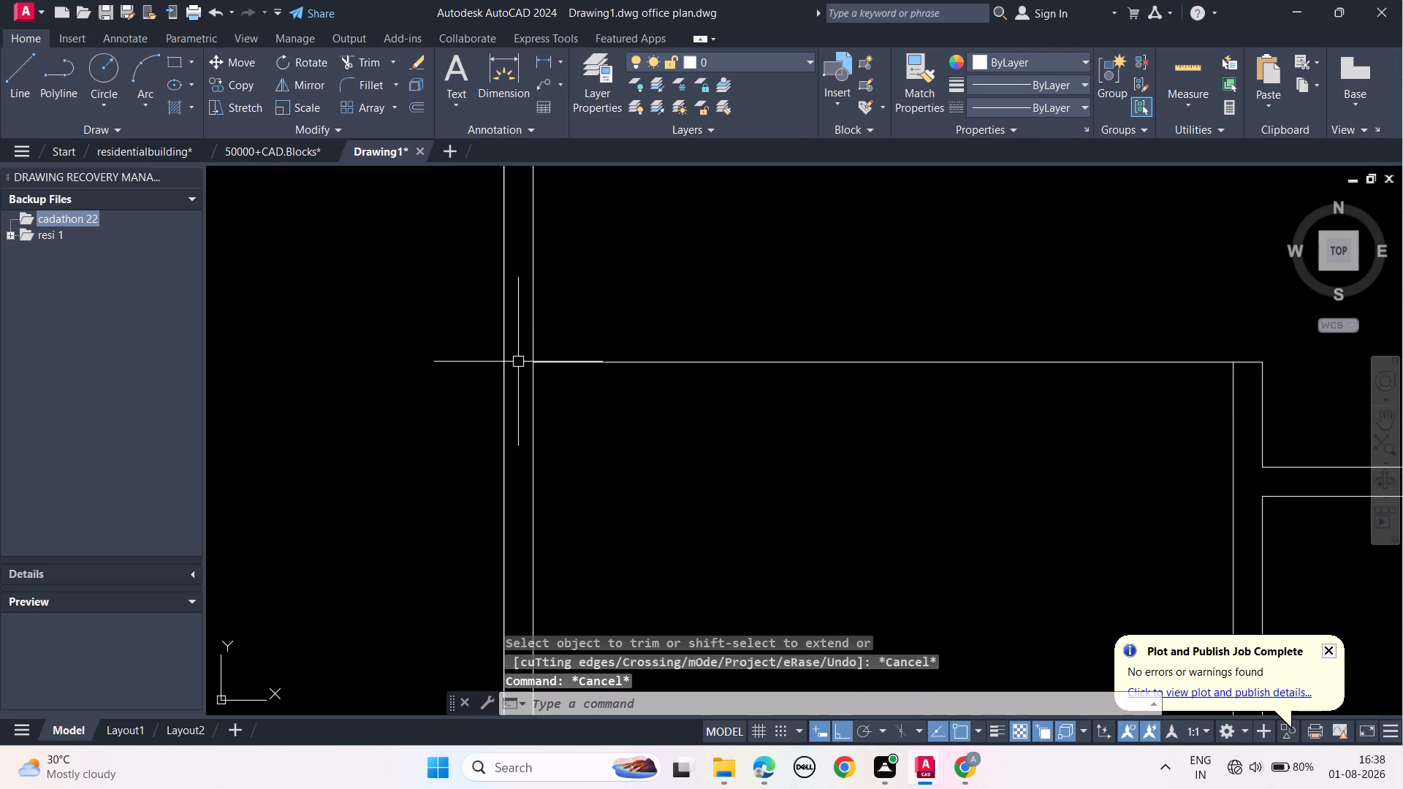
{"action": "key", "text": "Escape"}
{"action": "key", "text": "Escape"}
{"action": "key", "text": "Escape"}
{"action": "key", "text": "Escape"}
{"action": "key", "text": "Escape"}
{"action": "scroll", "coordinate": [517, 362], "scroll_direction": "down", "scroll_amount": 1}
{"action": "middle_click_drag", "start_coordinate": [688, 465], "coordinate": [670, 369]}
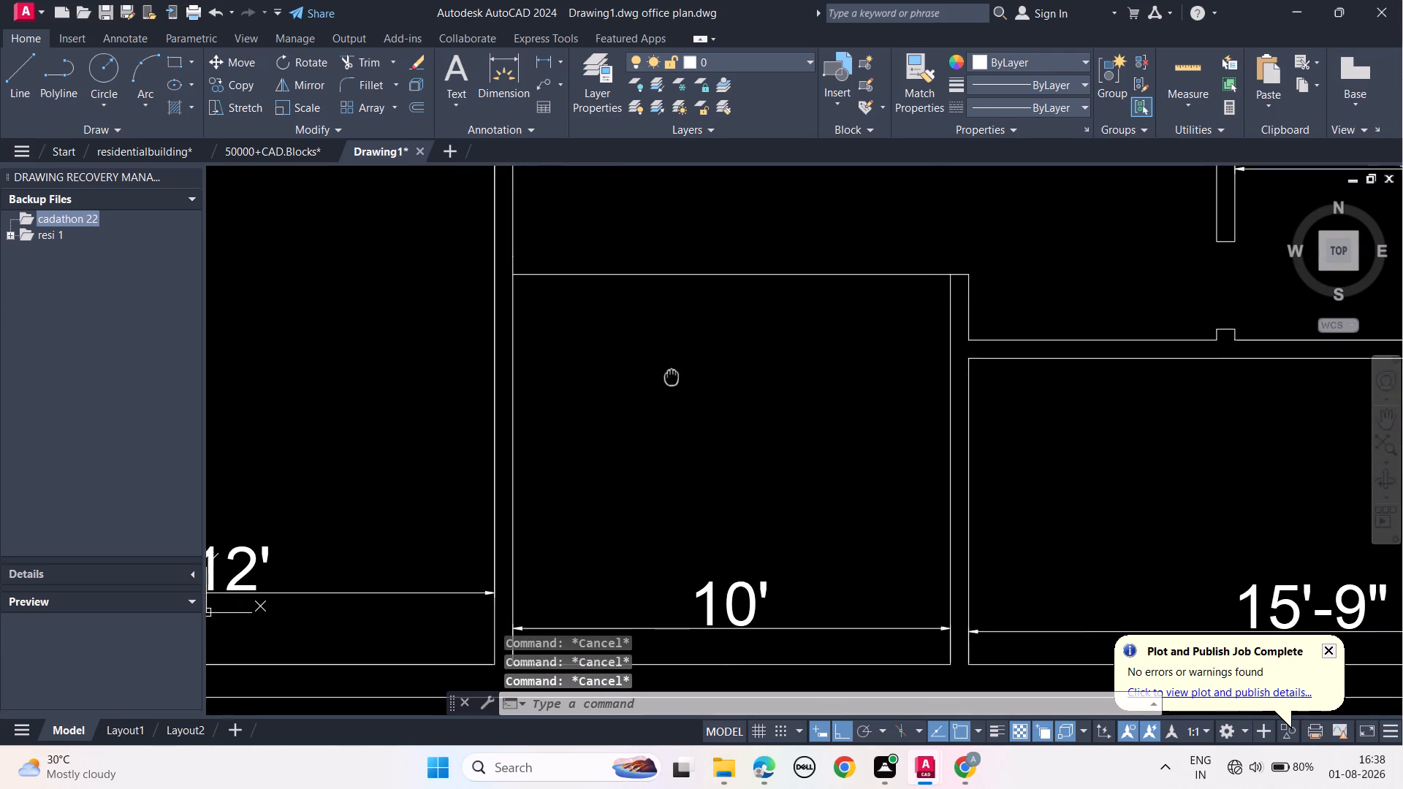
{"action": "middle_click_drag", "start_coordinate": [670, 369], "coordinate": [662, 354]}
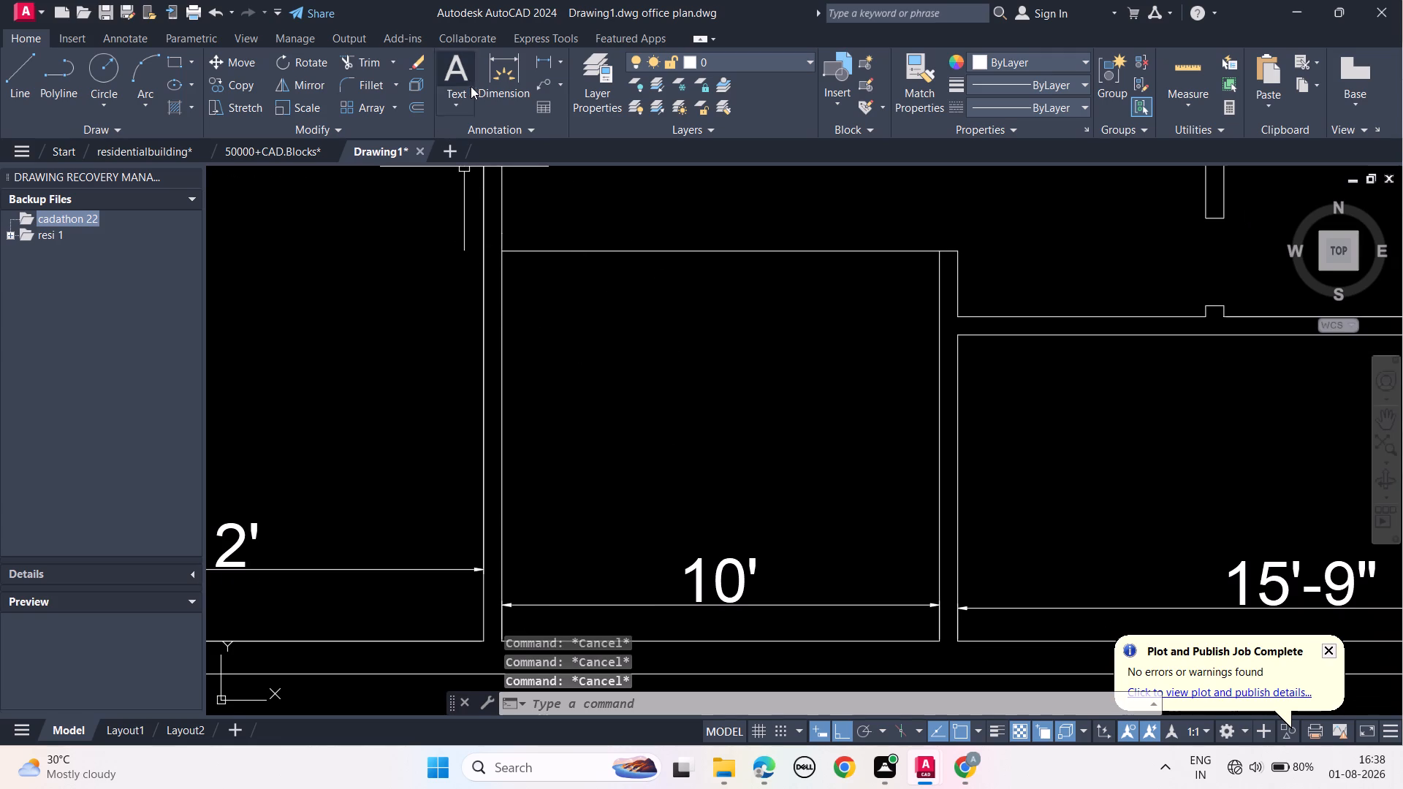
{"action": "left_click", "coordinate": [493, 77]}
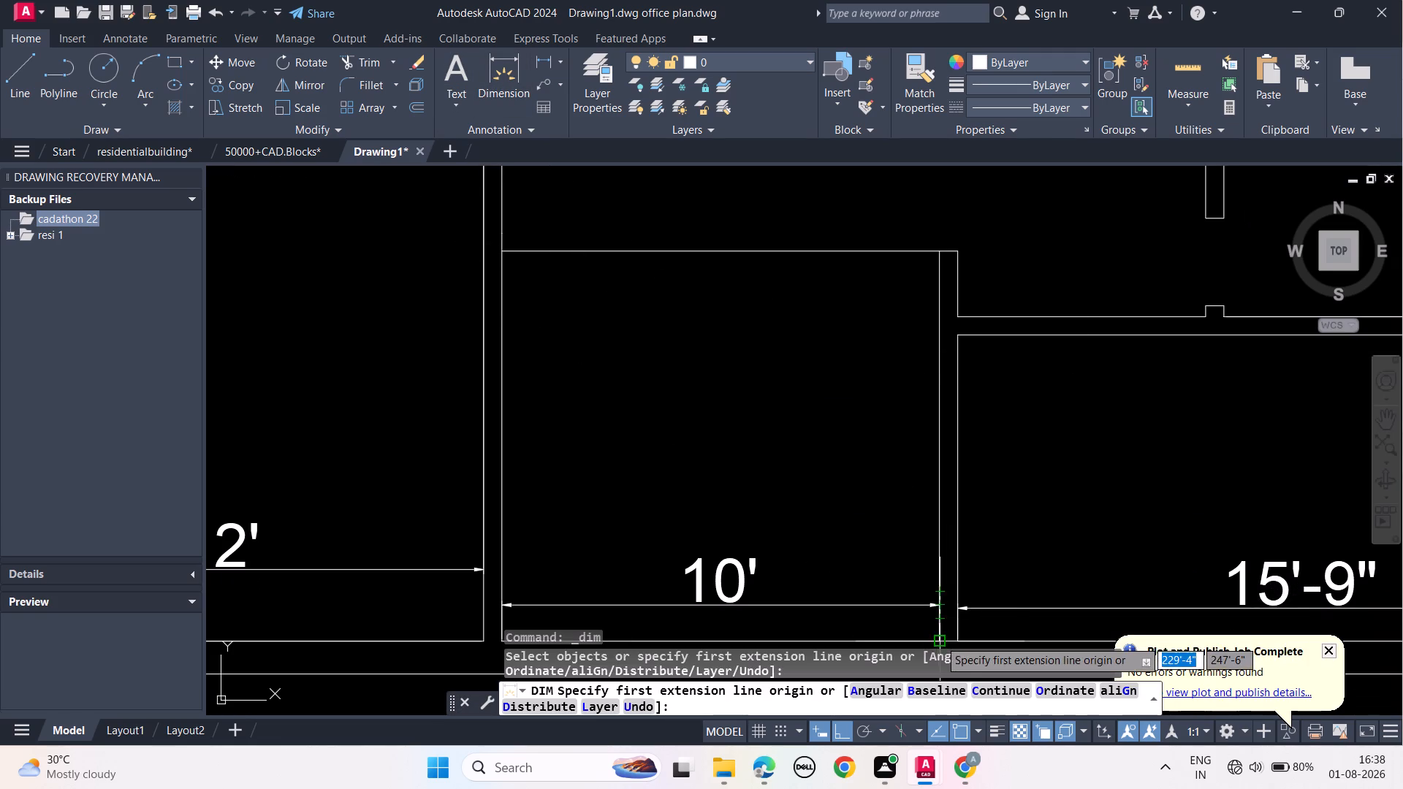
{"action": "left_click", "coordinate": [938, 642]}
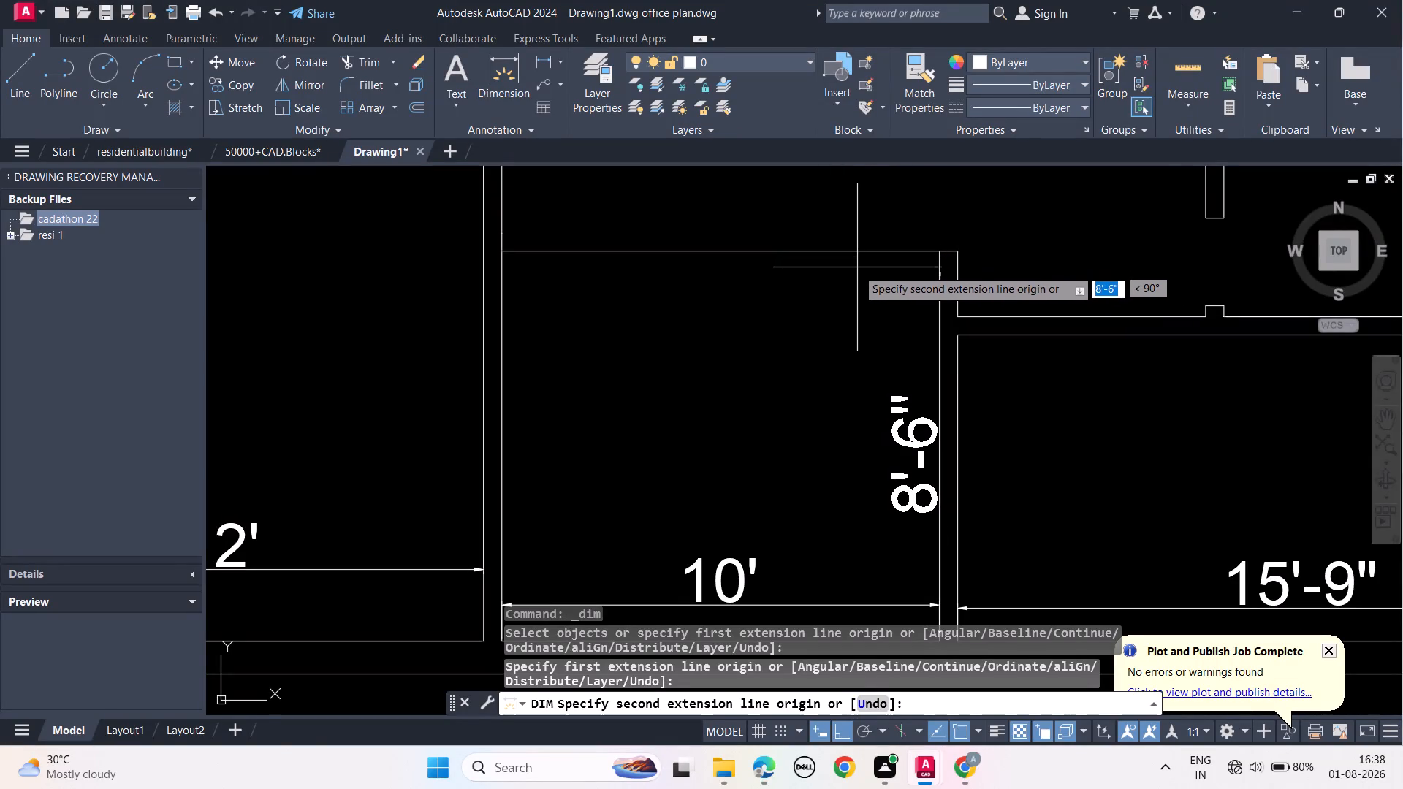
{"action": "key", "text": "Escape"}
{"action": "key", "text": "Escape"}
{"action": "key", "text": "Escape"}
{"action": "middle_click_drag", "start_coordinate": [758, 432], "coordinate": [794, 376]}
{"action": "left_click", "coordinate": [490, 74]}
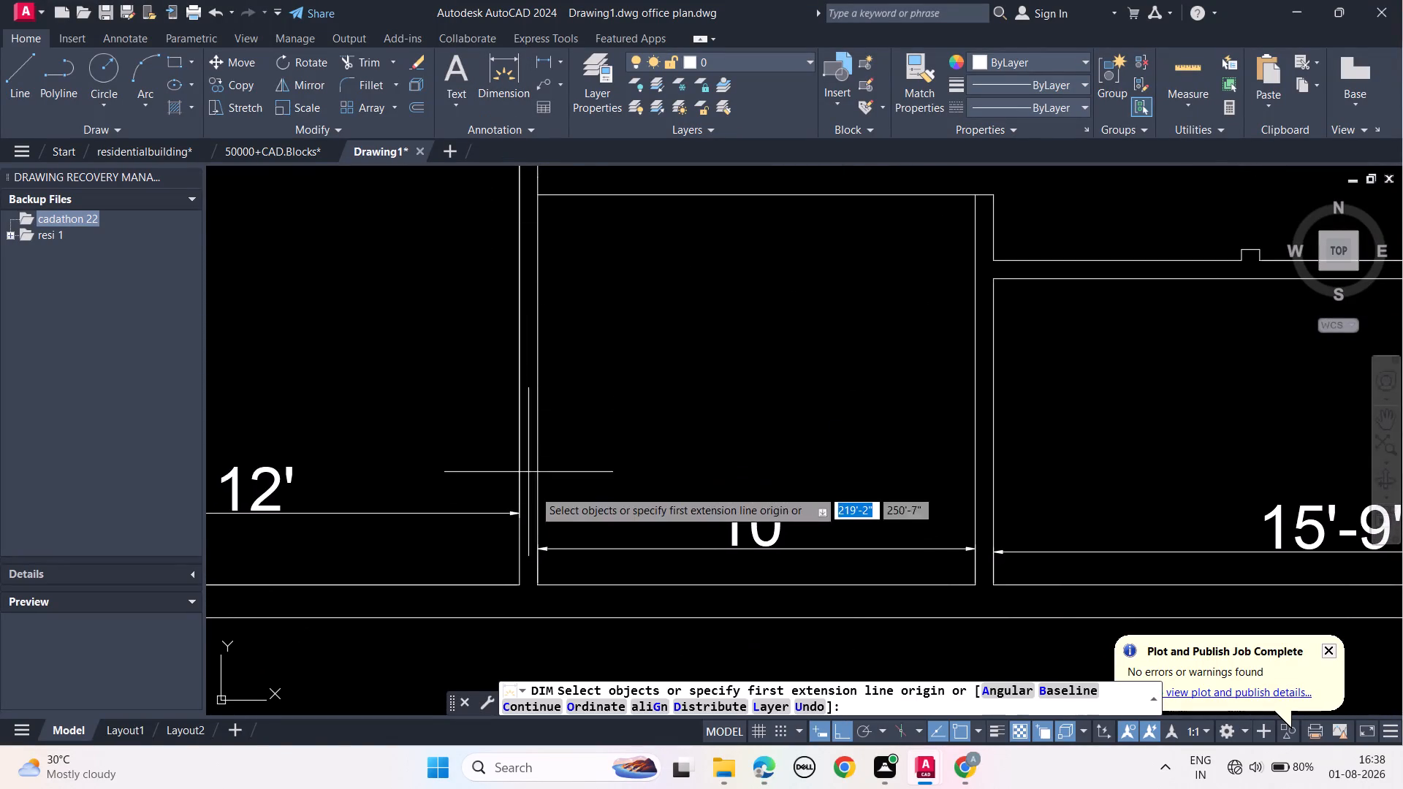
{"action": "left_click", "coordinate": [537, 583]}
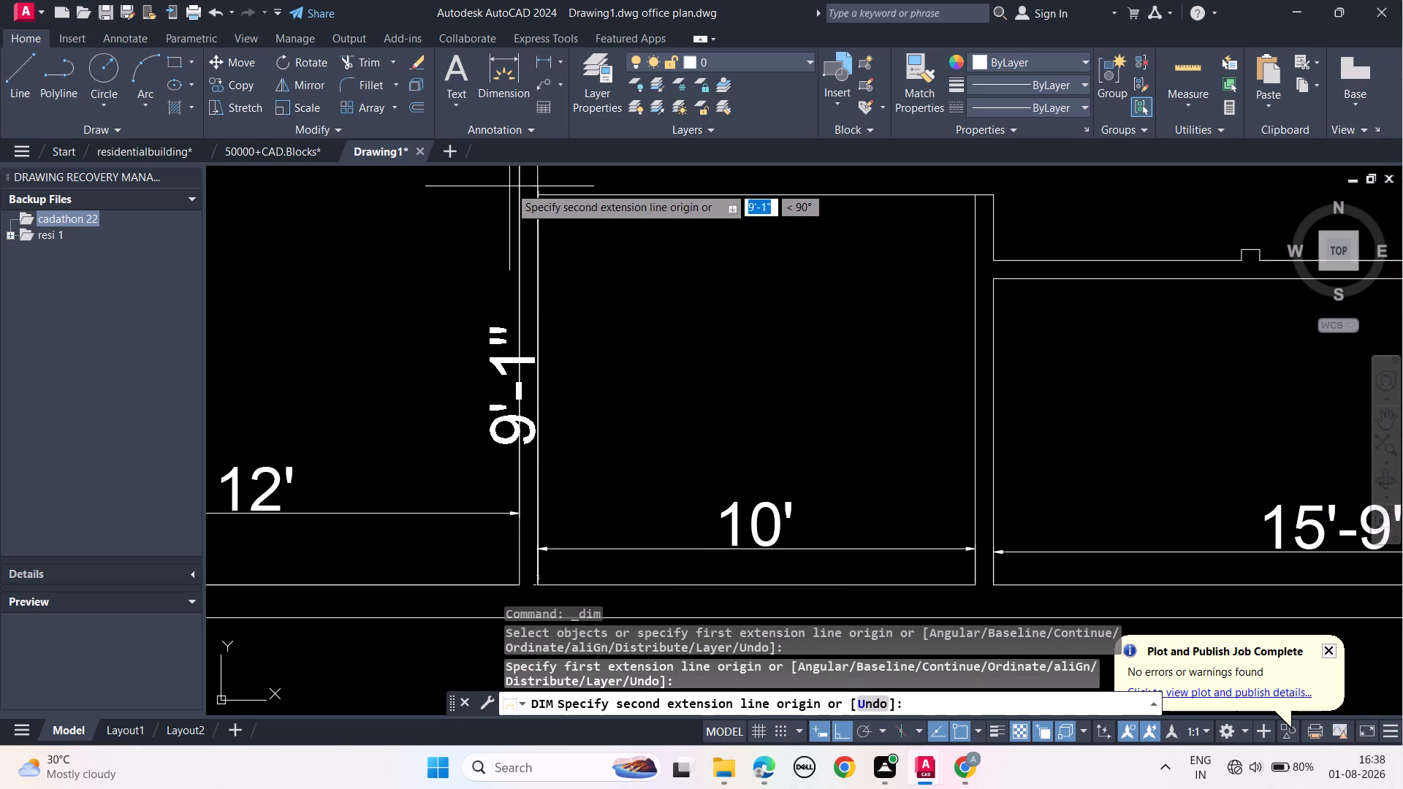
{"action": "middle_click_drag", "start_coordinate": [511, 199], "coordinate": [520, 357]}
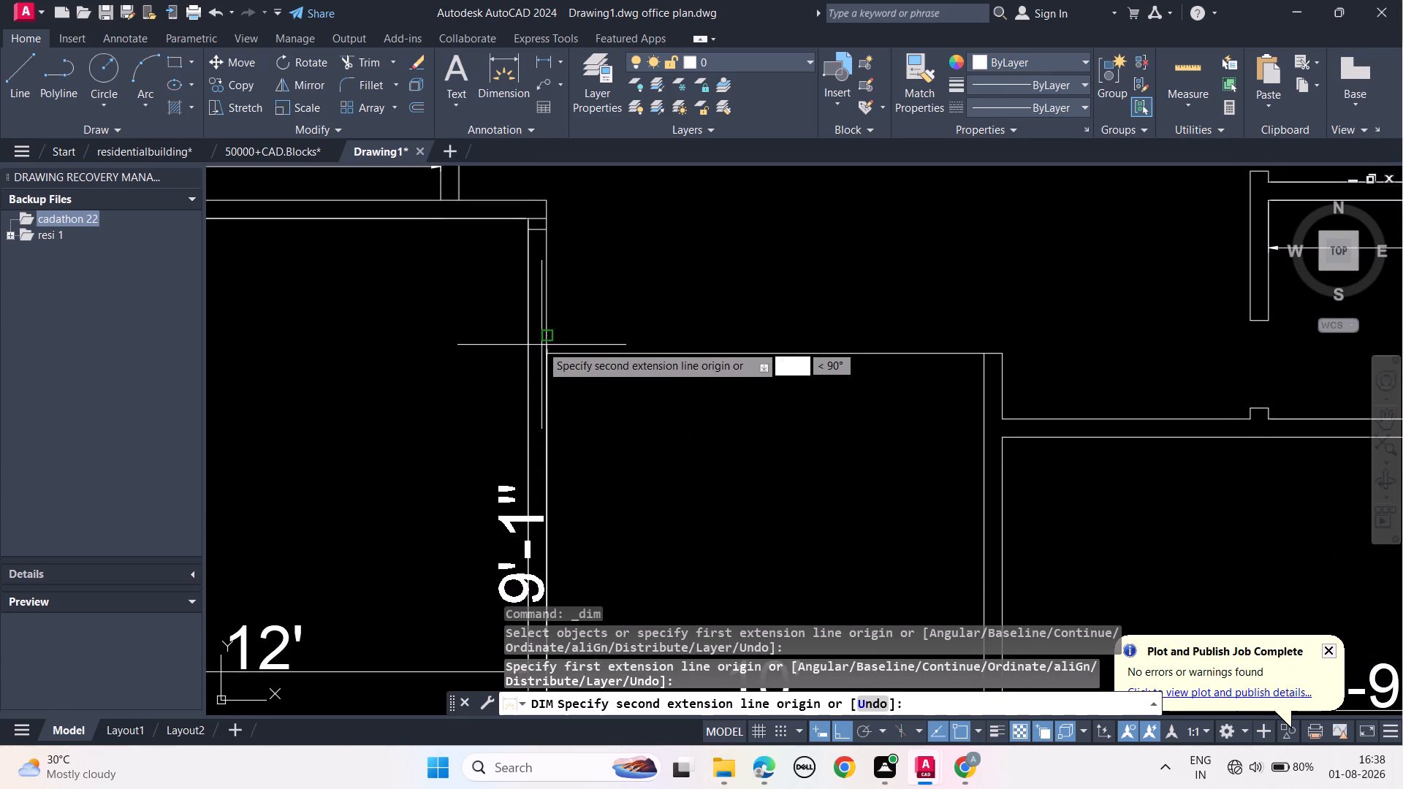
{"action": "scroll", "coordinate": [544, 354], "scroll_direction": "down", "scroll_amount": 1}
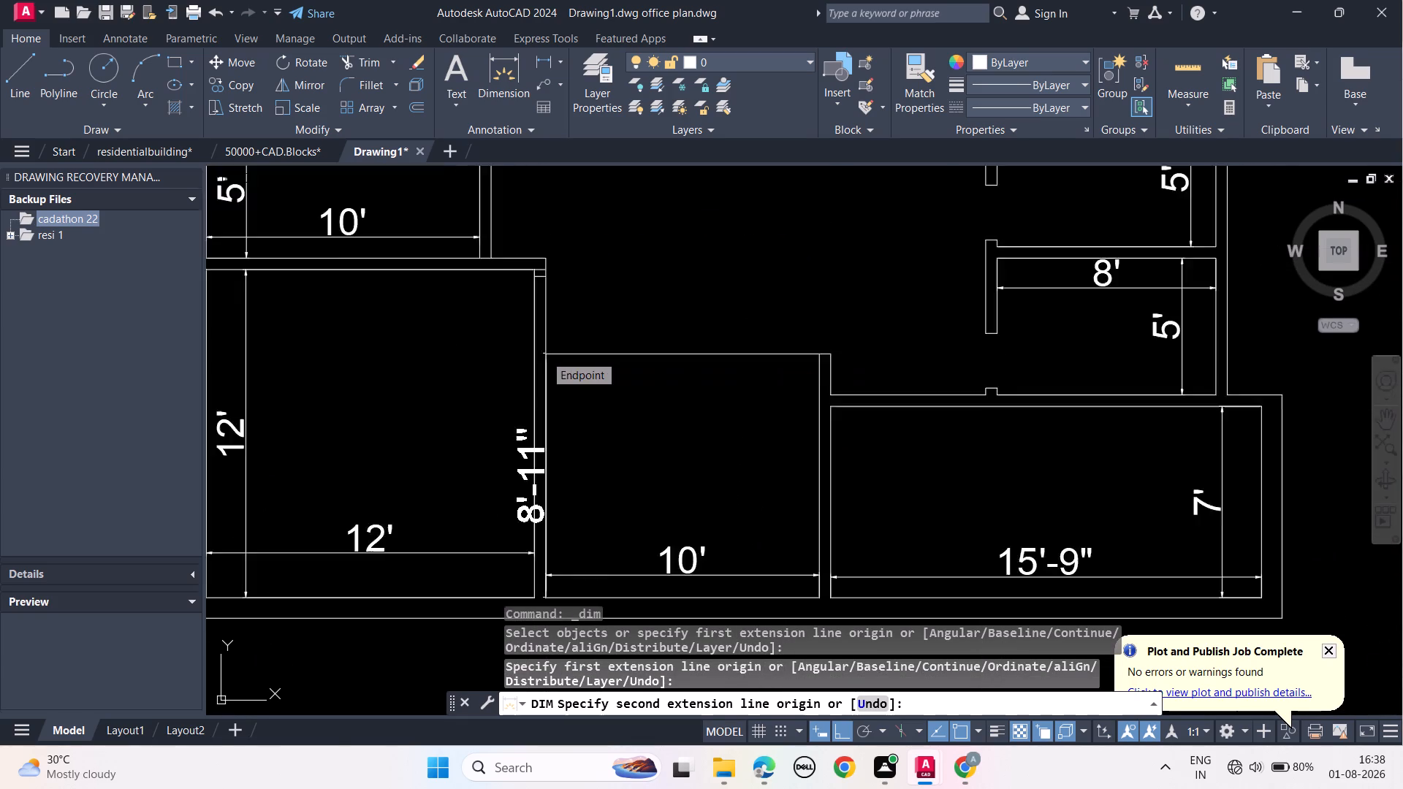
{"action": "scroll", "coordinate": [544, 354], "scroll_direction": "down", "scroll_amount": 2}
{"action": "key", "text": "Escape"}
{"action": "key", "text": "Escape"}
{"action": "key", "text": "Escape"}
Offset the middle room's top line 5" upward to form the top wall's outer line.
{"action": "scroll", "coordinate": [615, 438], "scroll_direction": "up", "scroll_amount": 2}
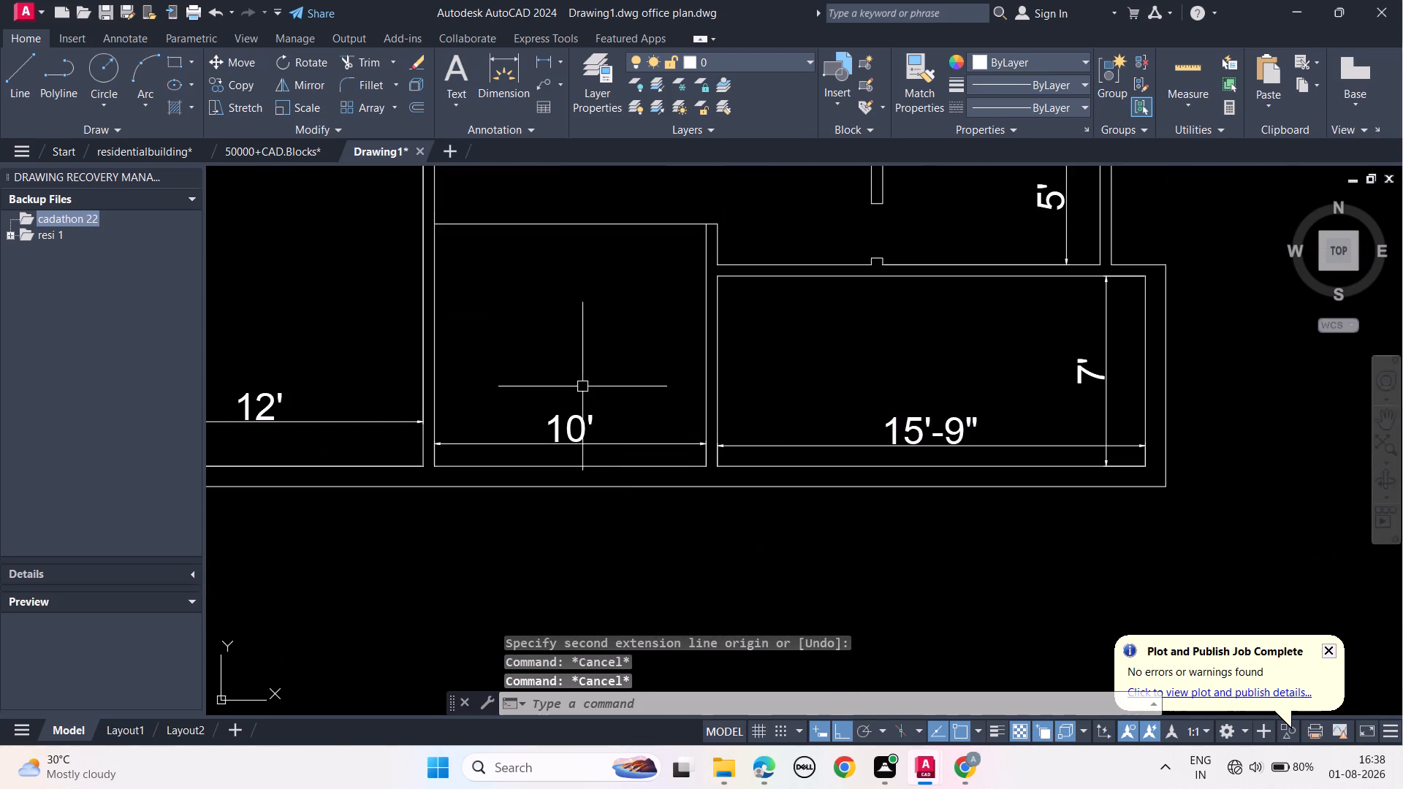
{"action": "middle_click_drag", "start_coordinate": [584, 377], "coordinate": [683, 411]}
{"action": "middle_click_drag", "start_coordinate": [664, 340], "coordinate": [653, 396]}
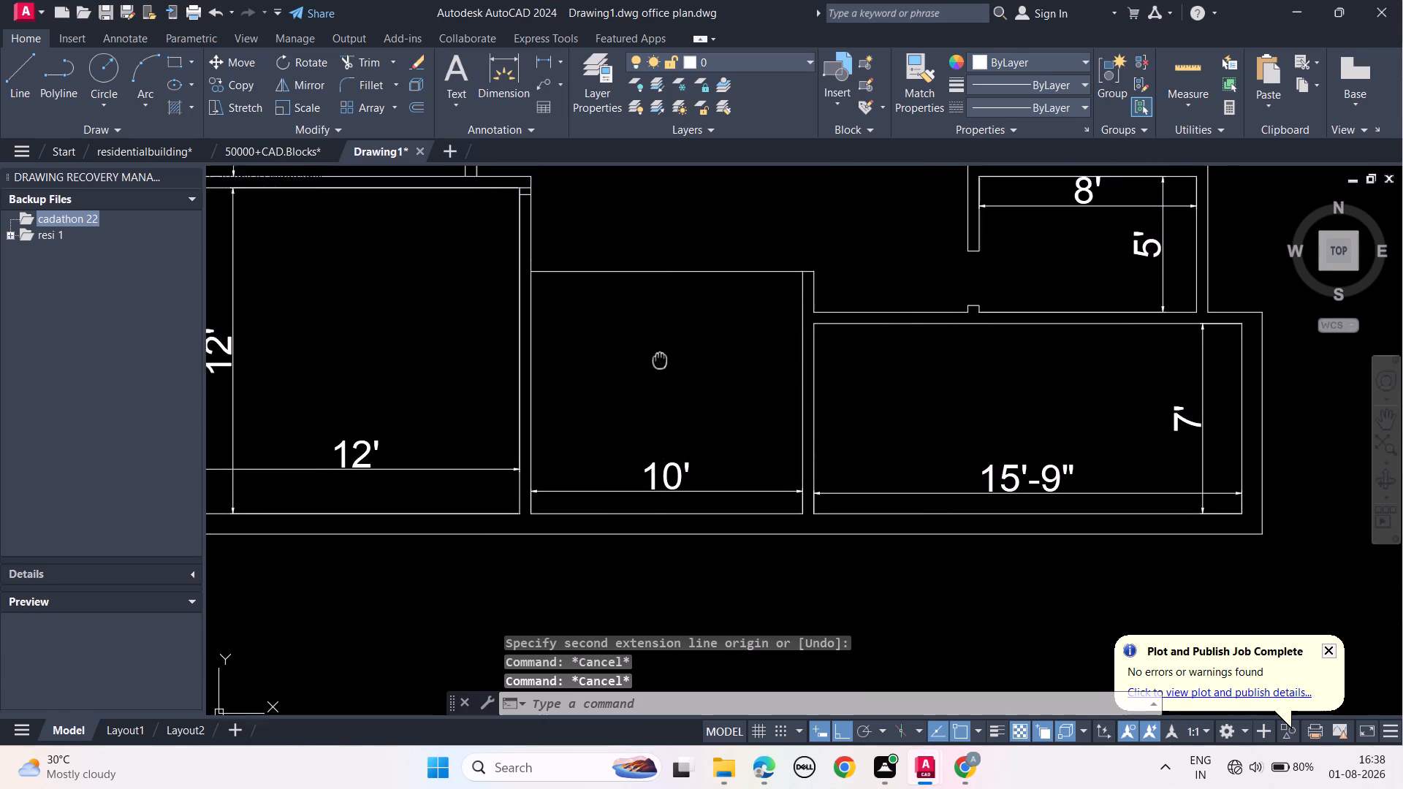
{"action": "middle_click_drag", "start_coordinate": [653, 396], "coordinate": [642, 446]}
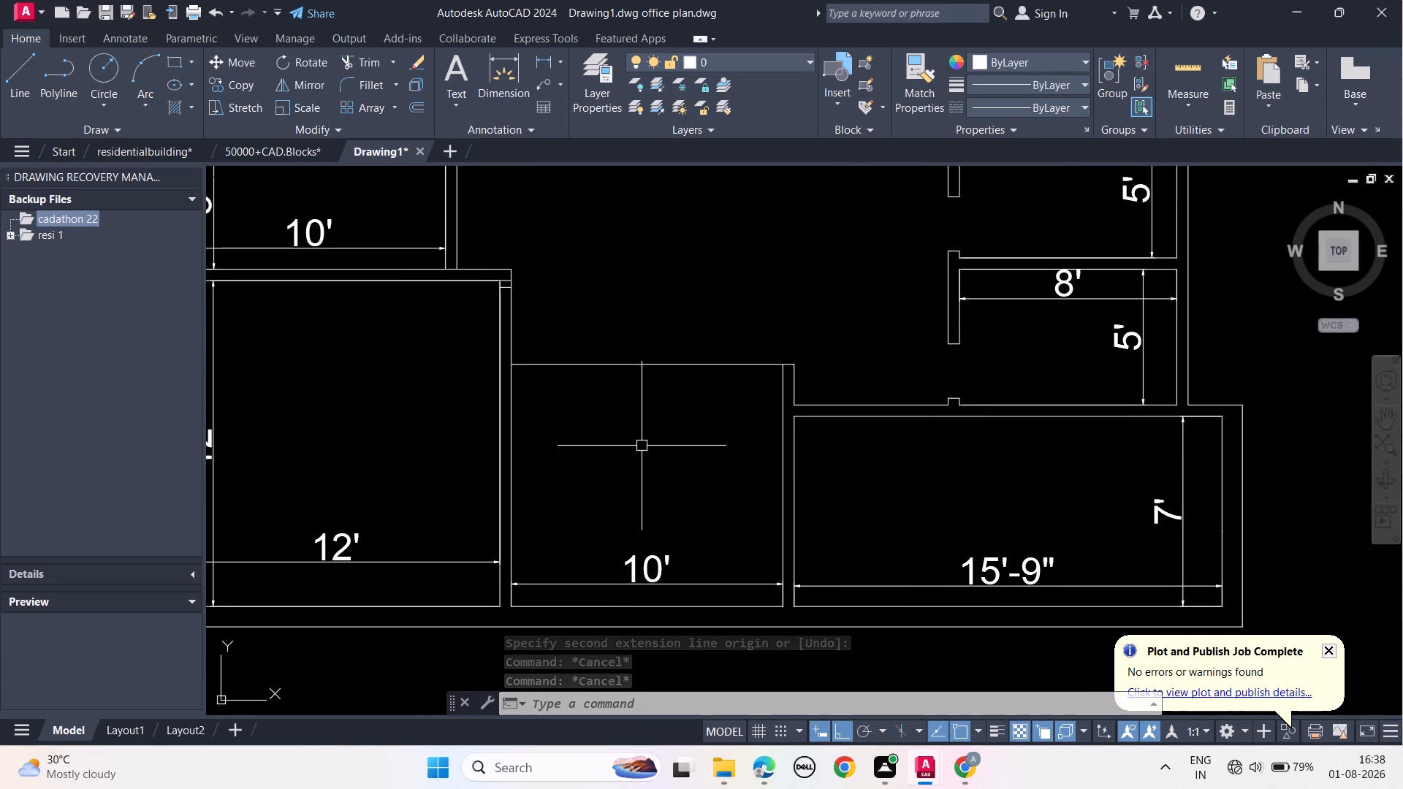
{"action": "left_click", "coordinate": [642, 367]}
{"action": "key", "text": "o"}
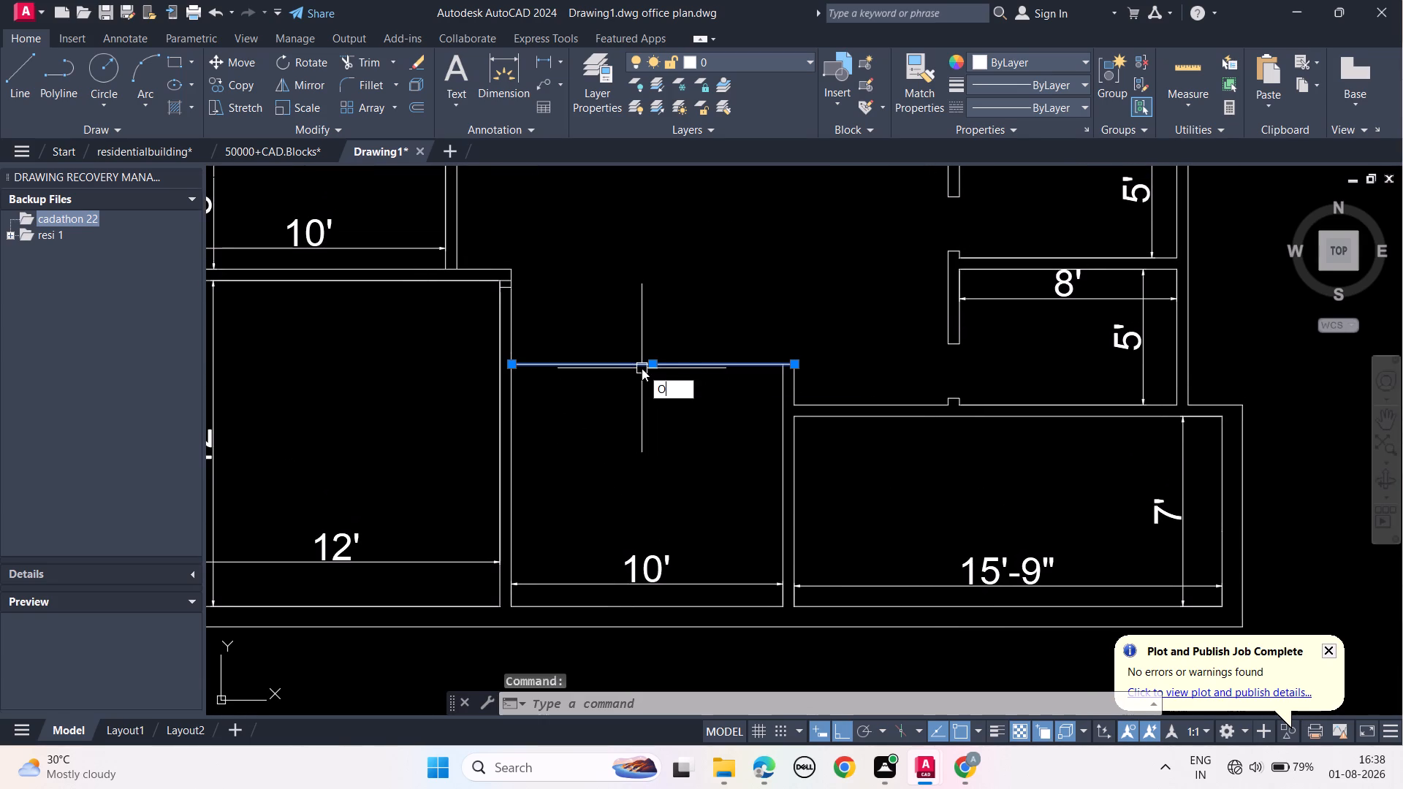
{"action": "type", "text": "FF"}
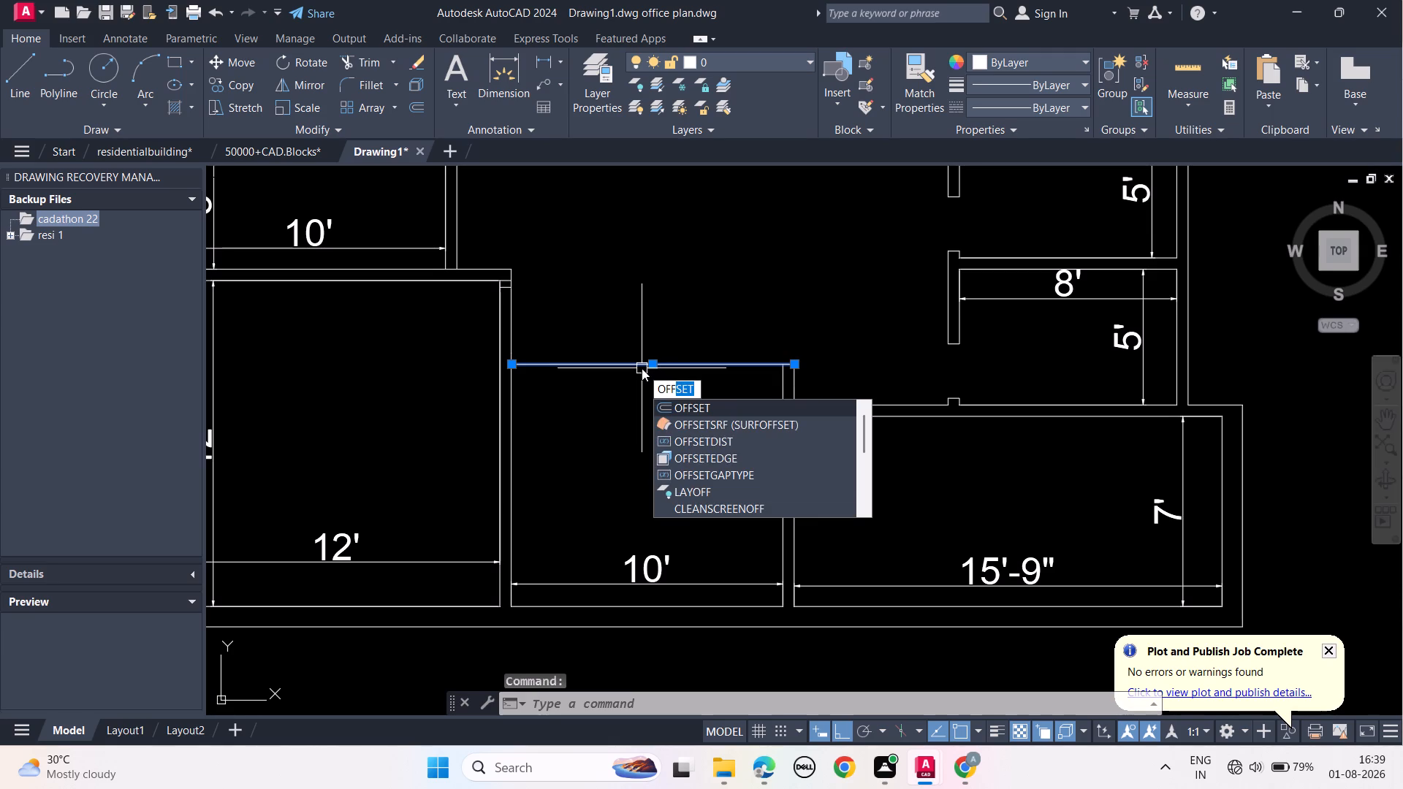
{"action": "left_click", "coordinate": [697, 403]}
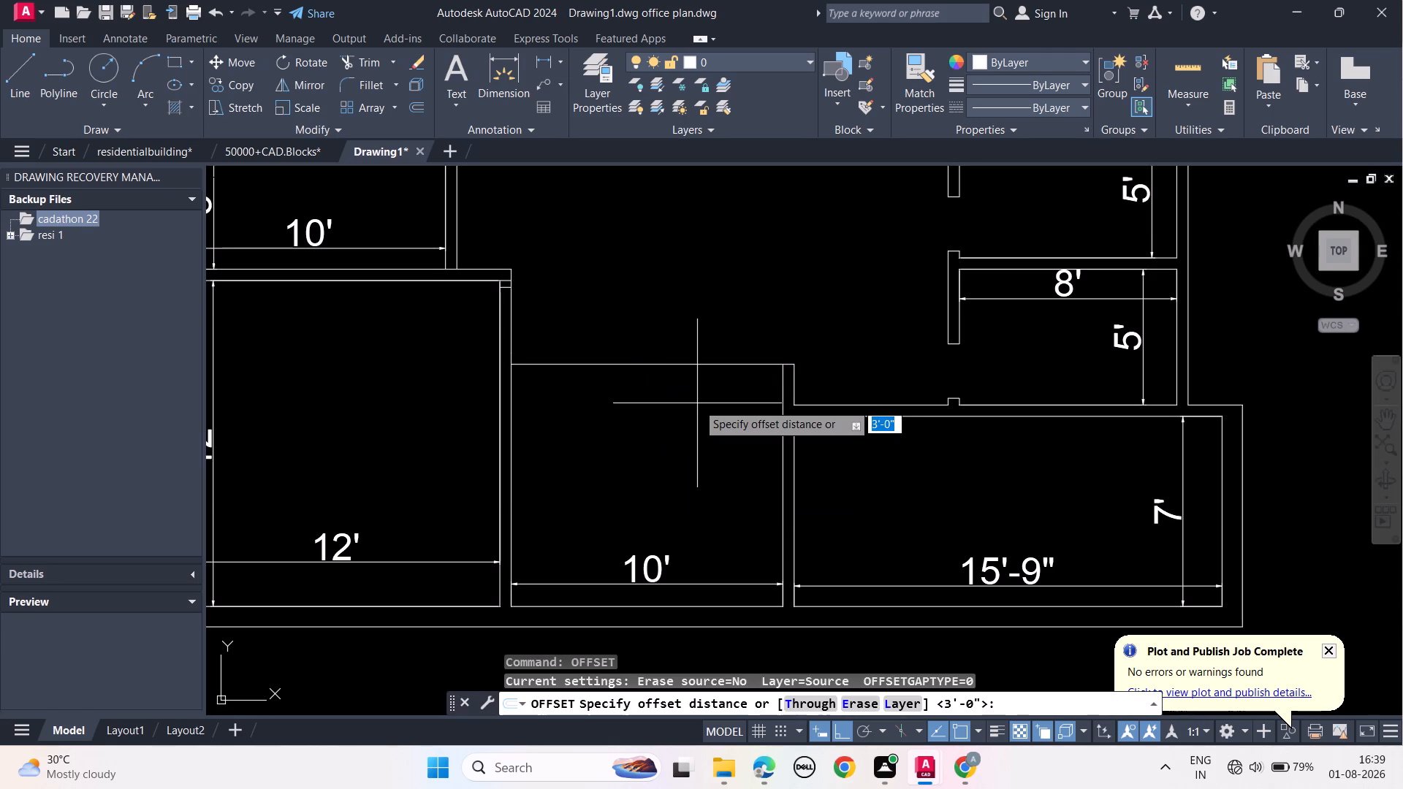
{"action": "type", "text": "5\""}
{"action": "key", "text": "Return"}
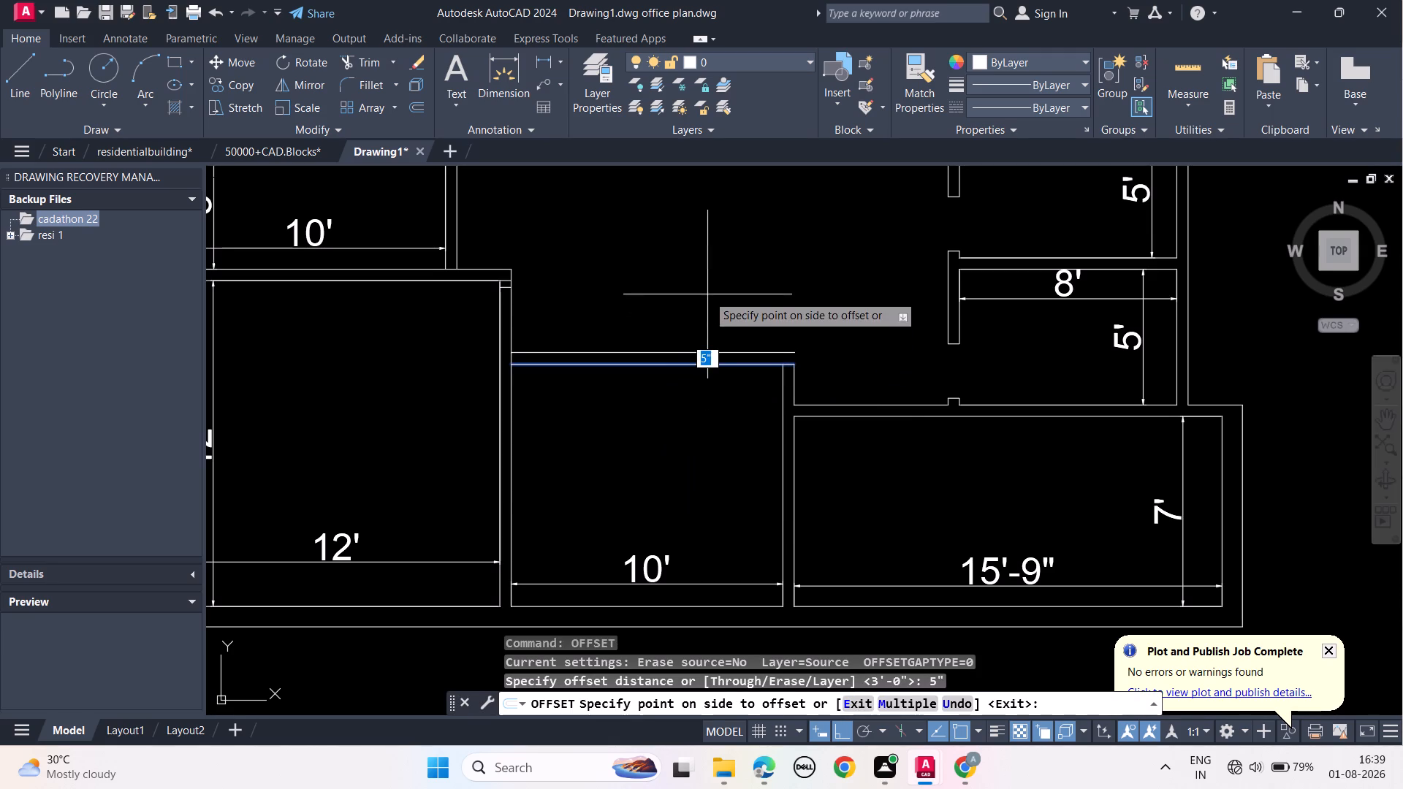
{"action": "left_click", "coordinate": [710, 305]}
{"action": "key", "text": "Escape"}
{"action": "key", "text": "Escape"}
{"action": "key", "text": "Escape"}
{"action": "key", "text": "Escape"}
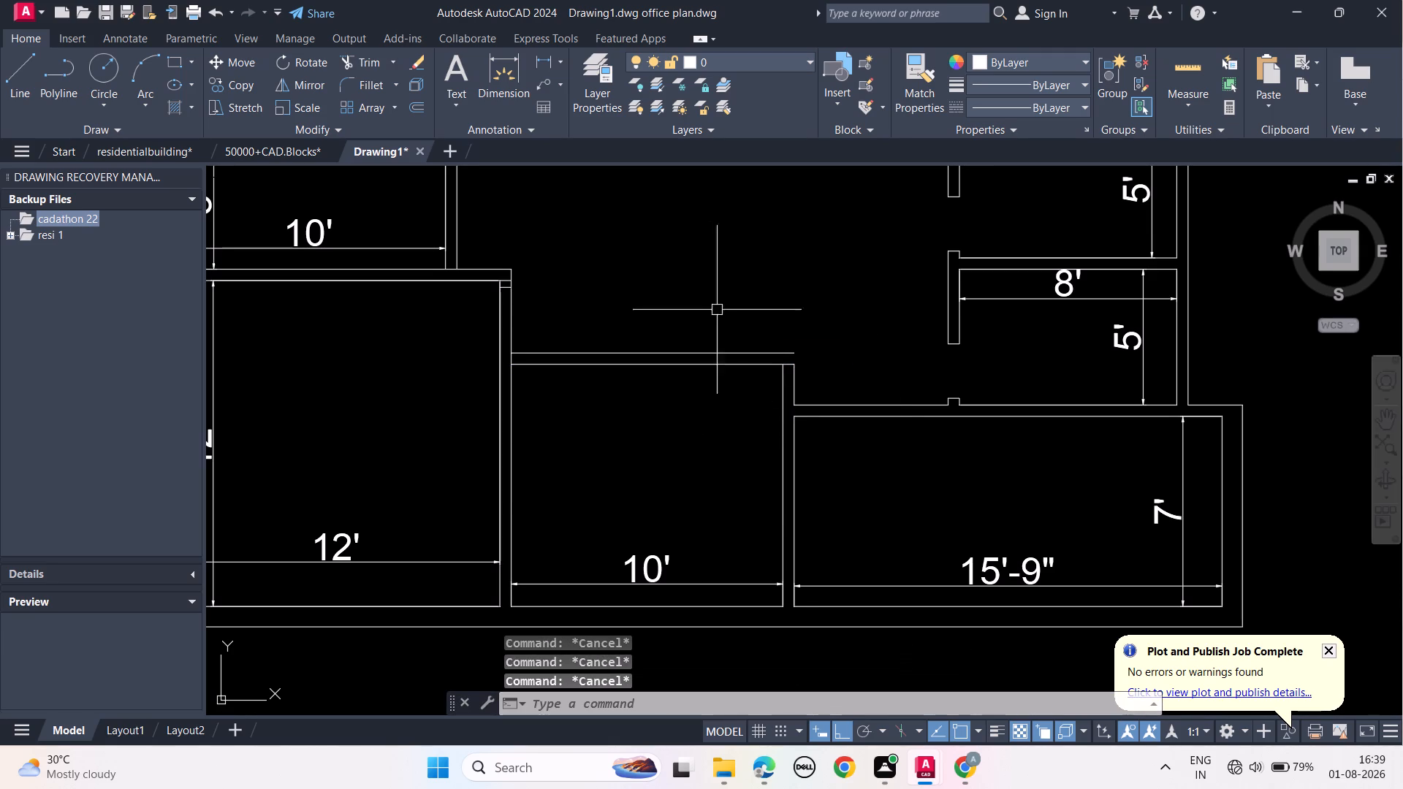
{"action": "key", "text": "Escape"}
{"action": "key", "text": "Escape"}
Stretch the upper end of the middle room's outer right wall line up to the new outer top wall line.
{"action": "scroll", "coordinate": [817, 373], "scroll_direction": "up", "scroll_amount": 3}
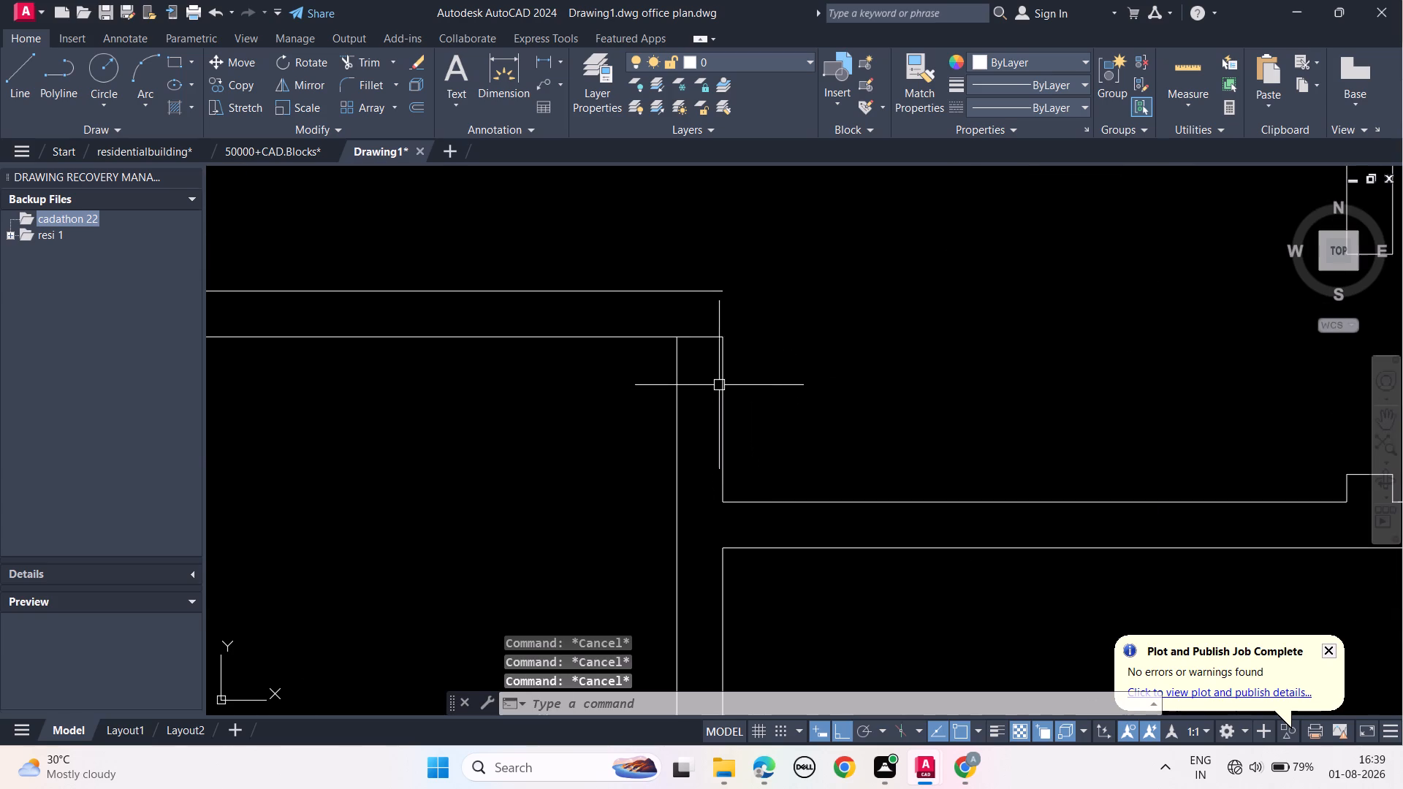
{"action": "left_click", "coordinate": [721, 382]}
{"action": "left_click", "coordinate": [720, 336]}
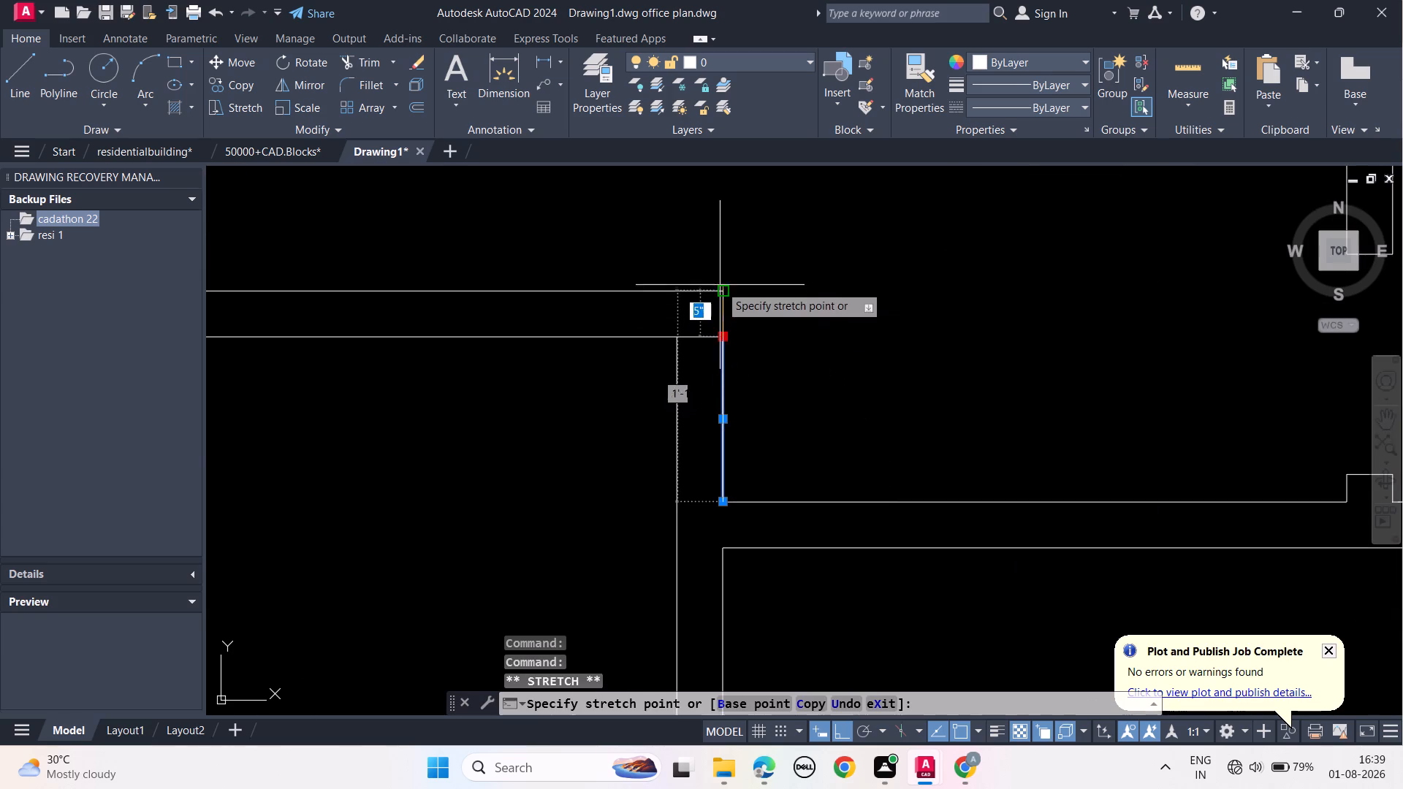
{"action": "left_click", "coordinate": [718, 291]}
{"action": "key", "text": "Escape"}
{"action": "key", "text": "Escape"}
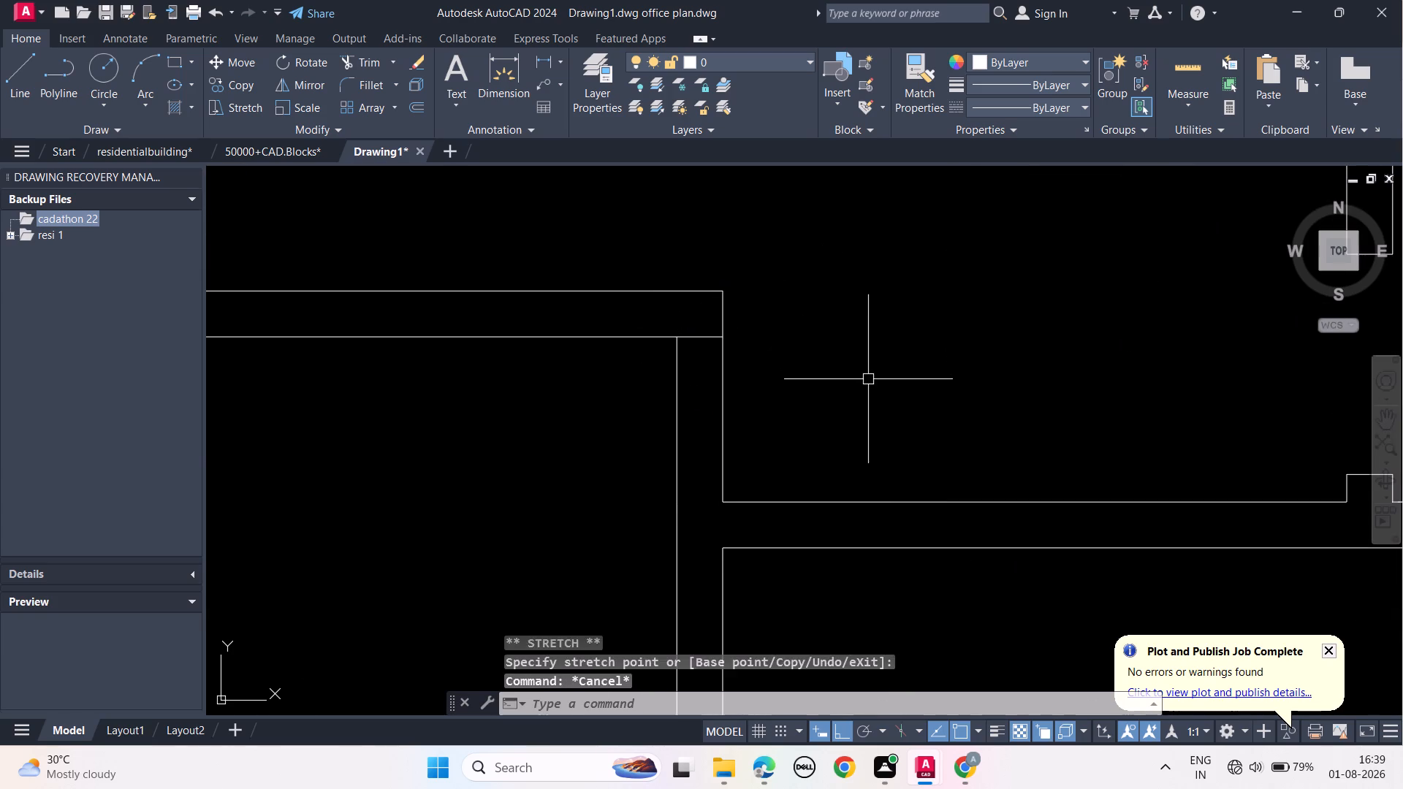
{"action": "key", "text": "Escape"}
{"action": "key", "text": "Escape"}
Trim the inner top wall line where it crosses the right wall's thickness at the middle room's upper right corner.
{"action": "type", "text": "TR"}
{"action": "key", "text": "space"}
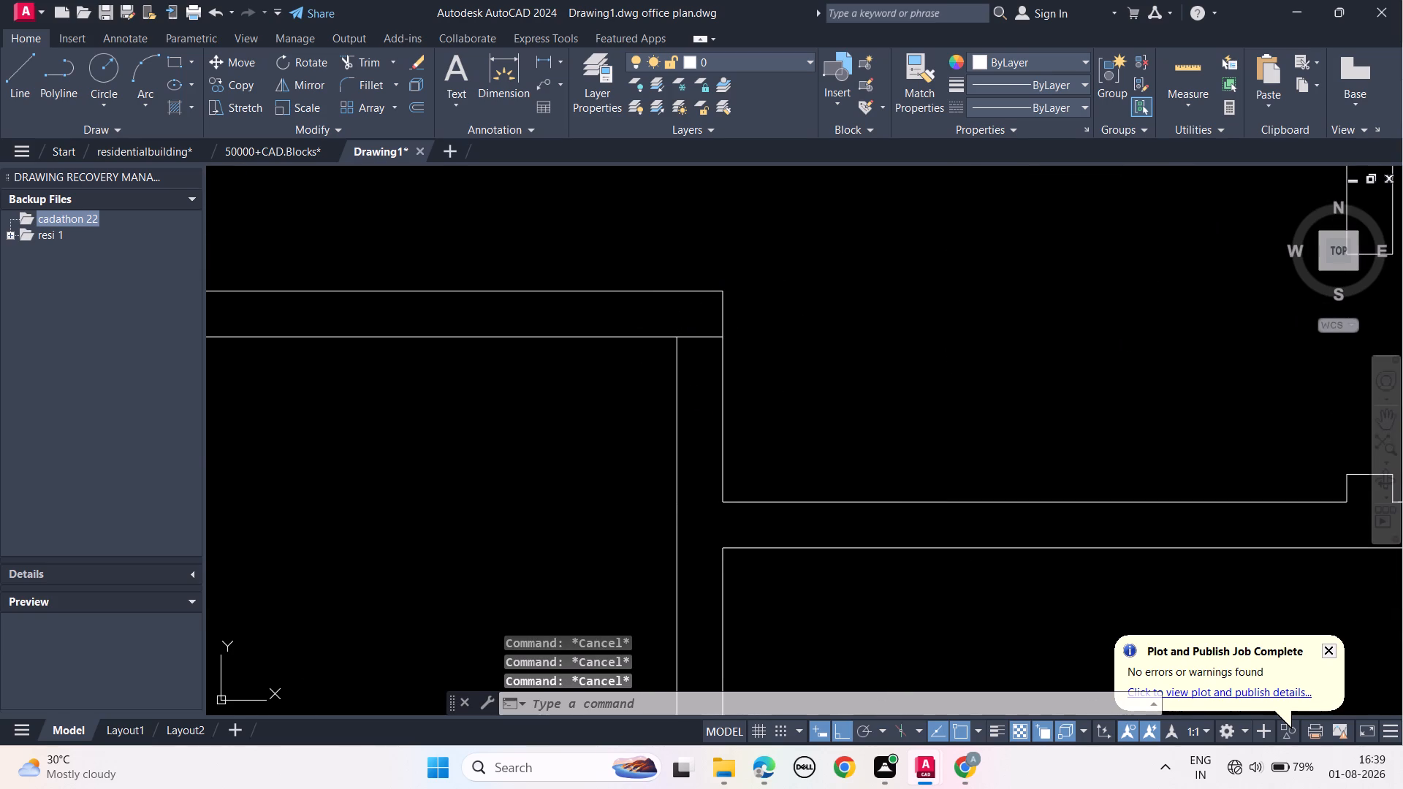
{"action": "left_click", "coordinate": [700, 340]}
{"action": "key", "text": "Escape"}
{"action": "key", "text": "Escape"}
{"action": "key", "text": "Escape"}
Trim the middle room's left wall line between the two top wall lines to open the wall junction.
{"action": "scroll", "coordinate": [704, 357], "scroll_direction": "down", "scroll_amount": 3}
{"action": "middle_click_drag", "start_coordinate": [610, 437], "coordinate": [750, 456]}
{"action": "scroll", "coordinate": [648, 413], "scroll_direction": "up", "scroll_amount": 3}
{"action": "middle_click_drag", "start_coordinate": [610, 408], "coordinate": [759, 474]}
{"action": "type", "text": "TR"}
{"action": "key", "text": "space"}
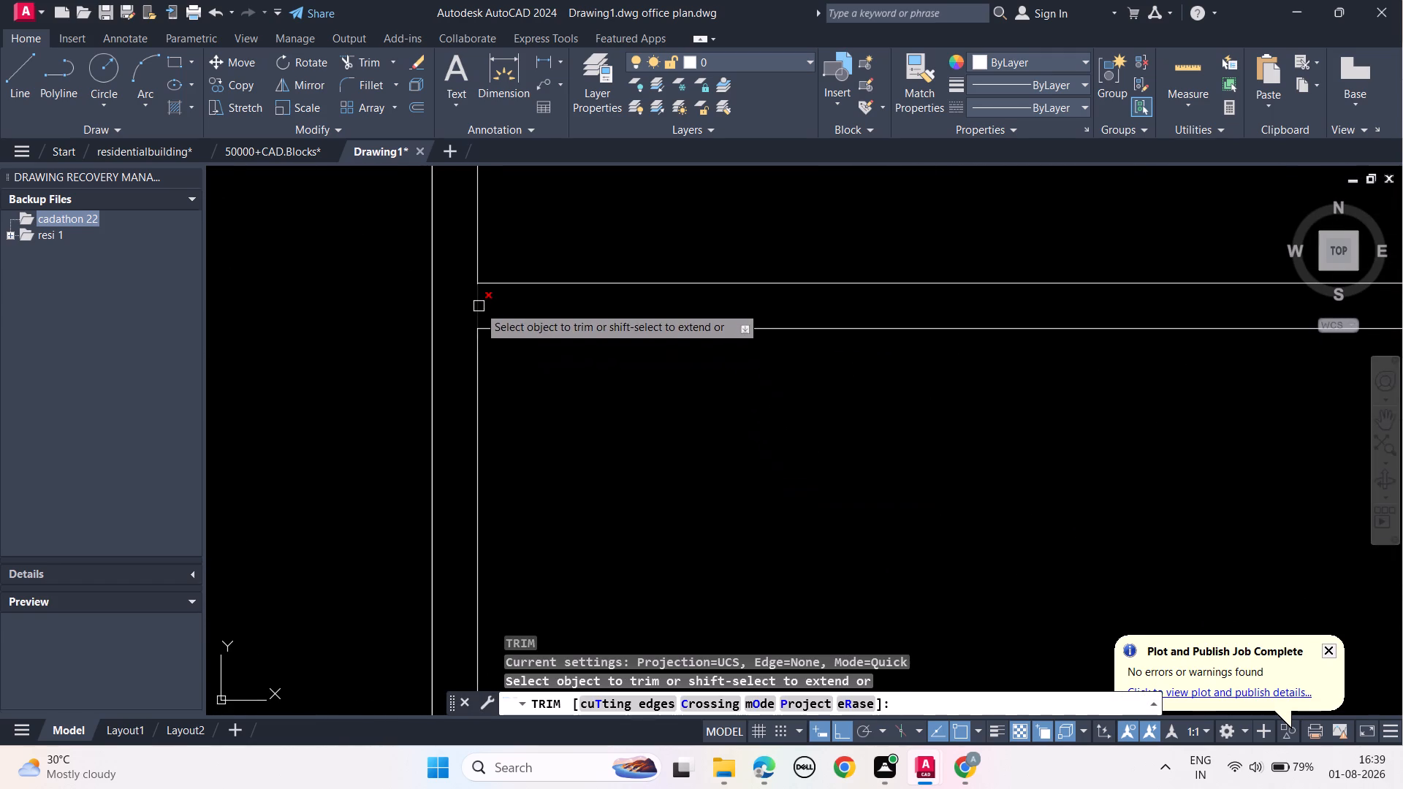
{"action": "left_click", "coordinate": [479, 306]}
{"action": "key", "text": "Escape"}
{"action": "key", "text": "Escape"}
{"action": "key", "text": "Escape"}
{"action": "key", "text": "Escape"}
{"action": "scroll", "coordinate": [479, 315], "scroll_direction": "down", "scroll_amount": 2}
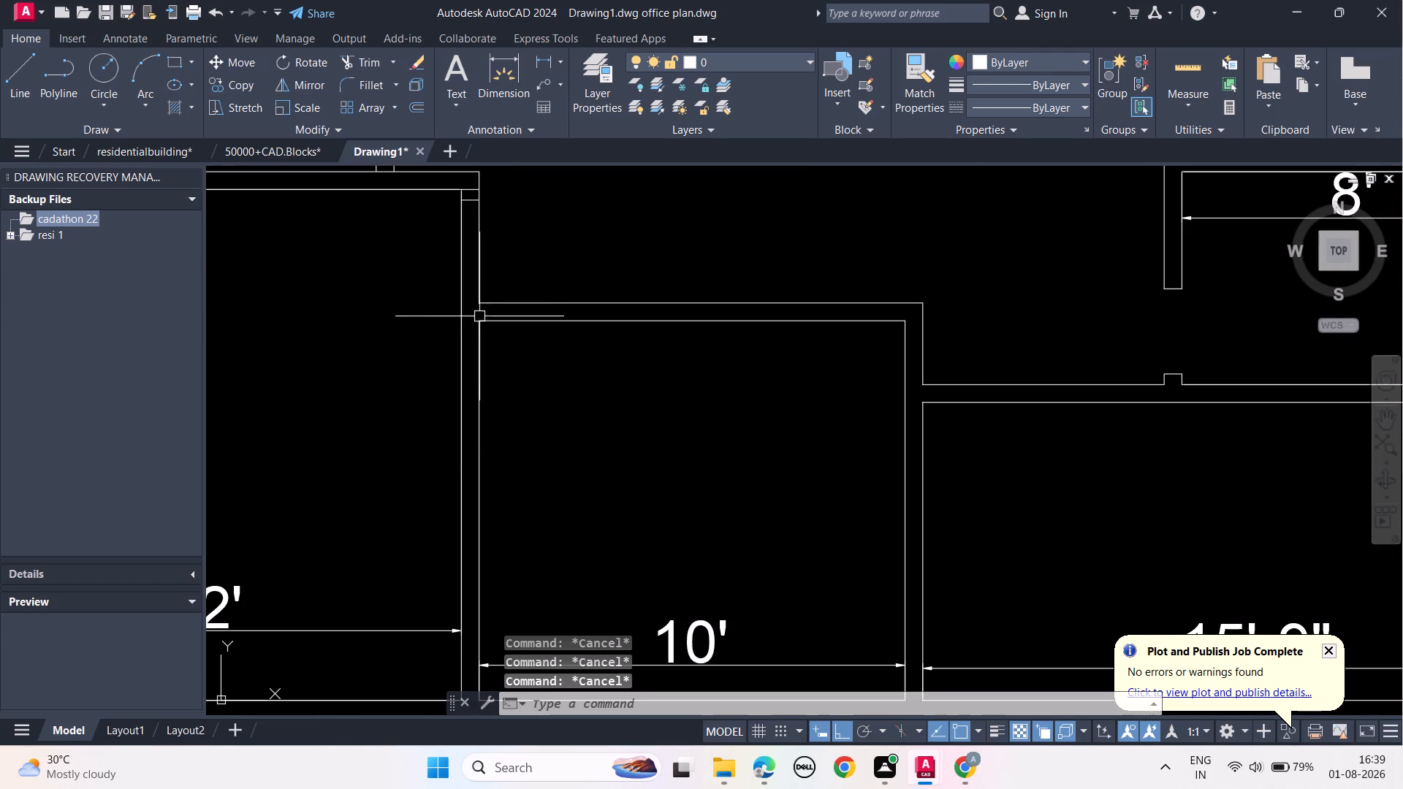
Offset the door jamb line near the top of the 12' by 12' room's right wall 2' downward.
{"action": "middle_click_drag", "start_coordinate": [593, 438], "coordinate": [617, 525]}
{"action": "scroll", "coordinate": [607, 471], "scroll_direction": "down", "scroll_amount": 1}
{"action": "scroll", "coordinate": [617, 525], "scroll_direction": "up", "scroll_amount": 1}
{"action": "middle_click_drag", "start_coordinate": [574, 316], "coordinate": [578, 316]}
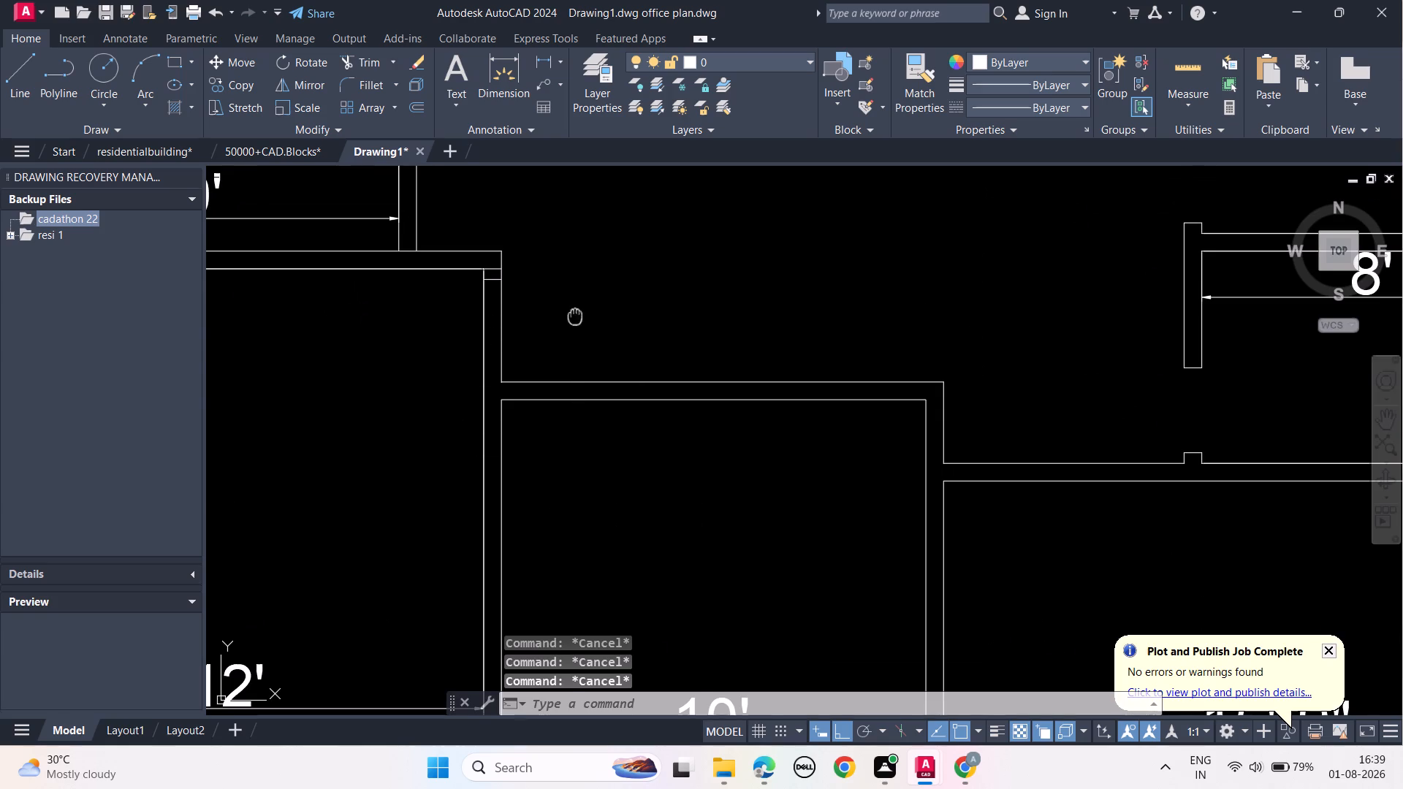
{"action": "middle_click_drag", "start_coordinate": [578, 316], "coordinate": [645, 444]}
{"action": "scroll", "coordinate": [569, 424], "scroll_direction": "up", "scroll_amount": 1}
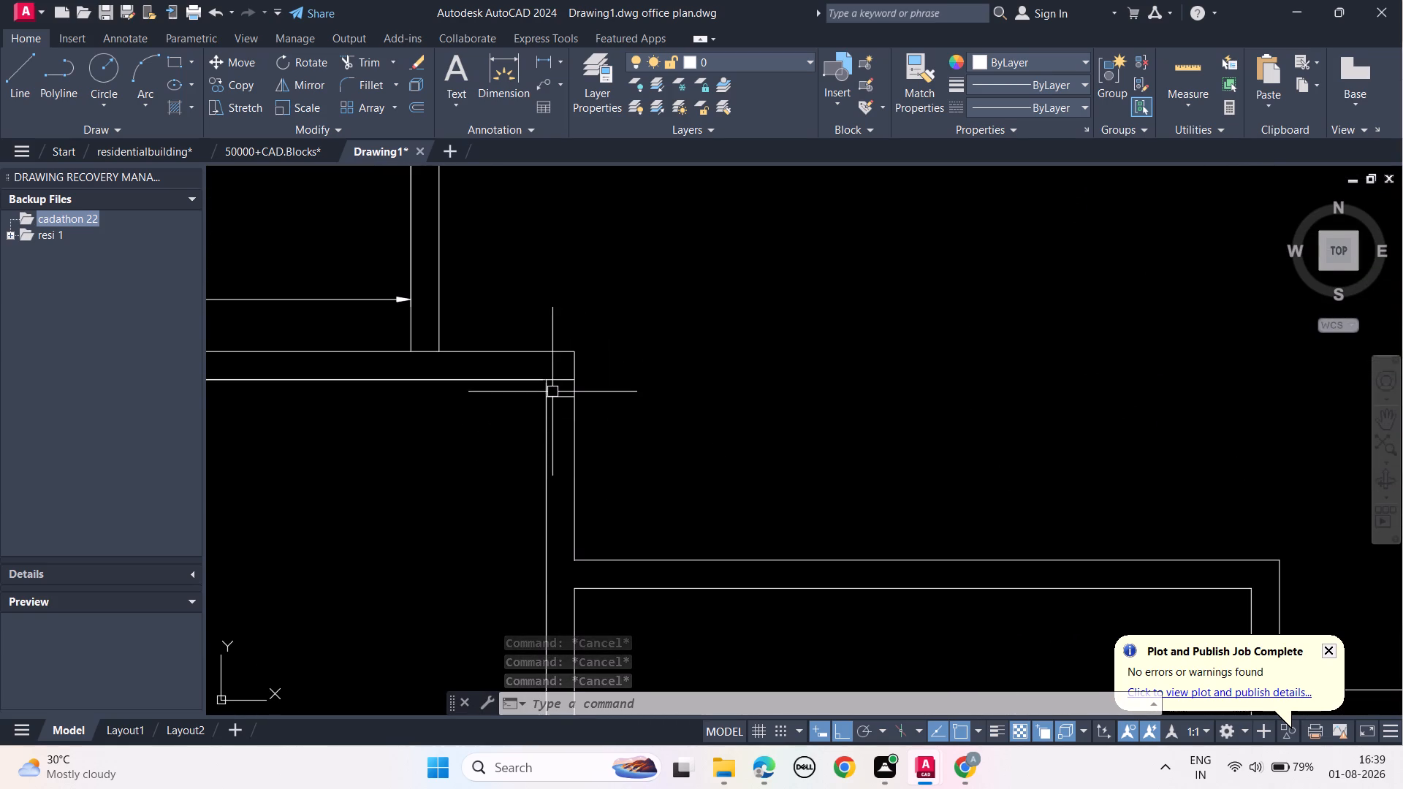
{"action": "left_click", "coordinate": [559, 394]}
{"action": "type", "text": "OFF"}
{"action": "left_click", "coordinate": [606, 430]}
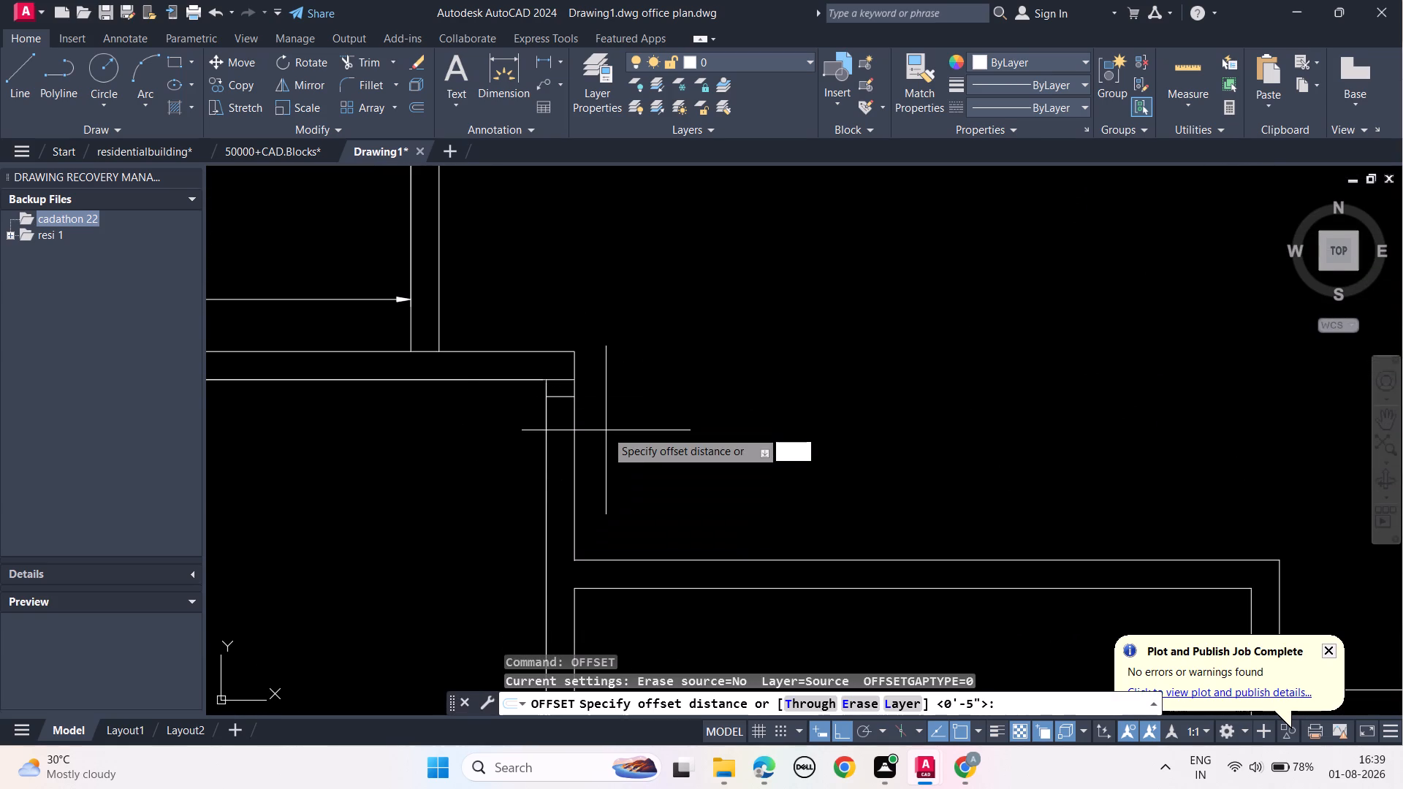
{"action": "type", "text": "2'"}
{"action": "key", "text": "Return"}
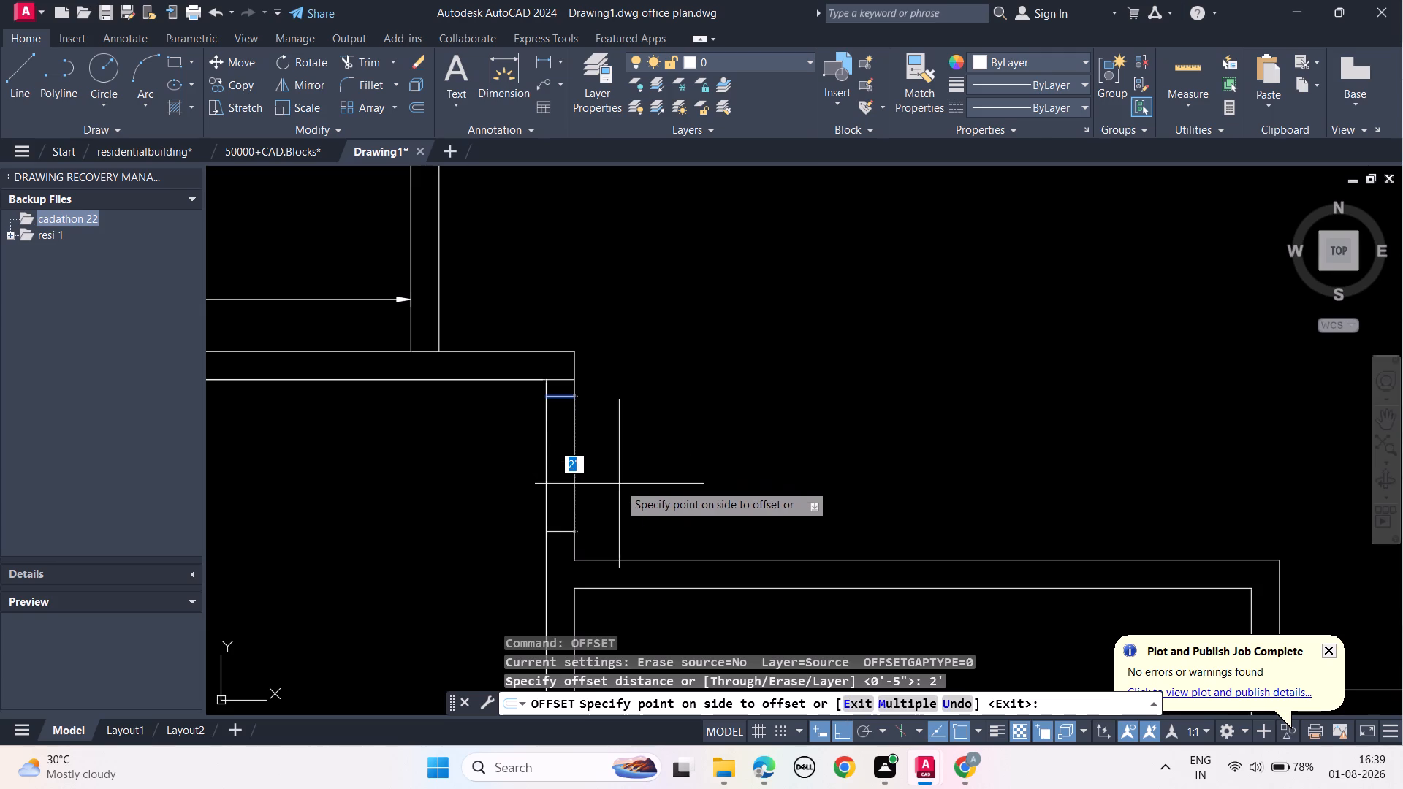
{"action": "left_click", "coordinate": [619, 484]}
{"action": "key", "text": "Escape"}
{"action": "key", "text": "Escape"}
{"action": "key", "text": "Escape"}
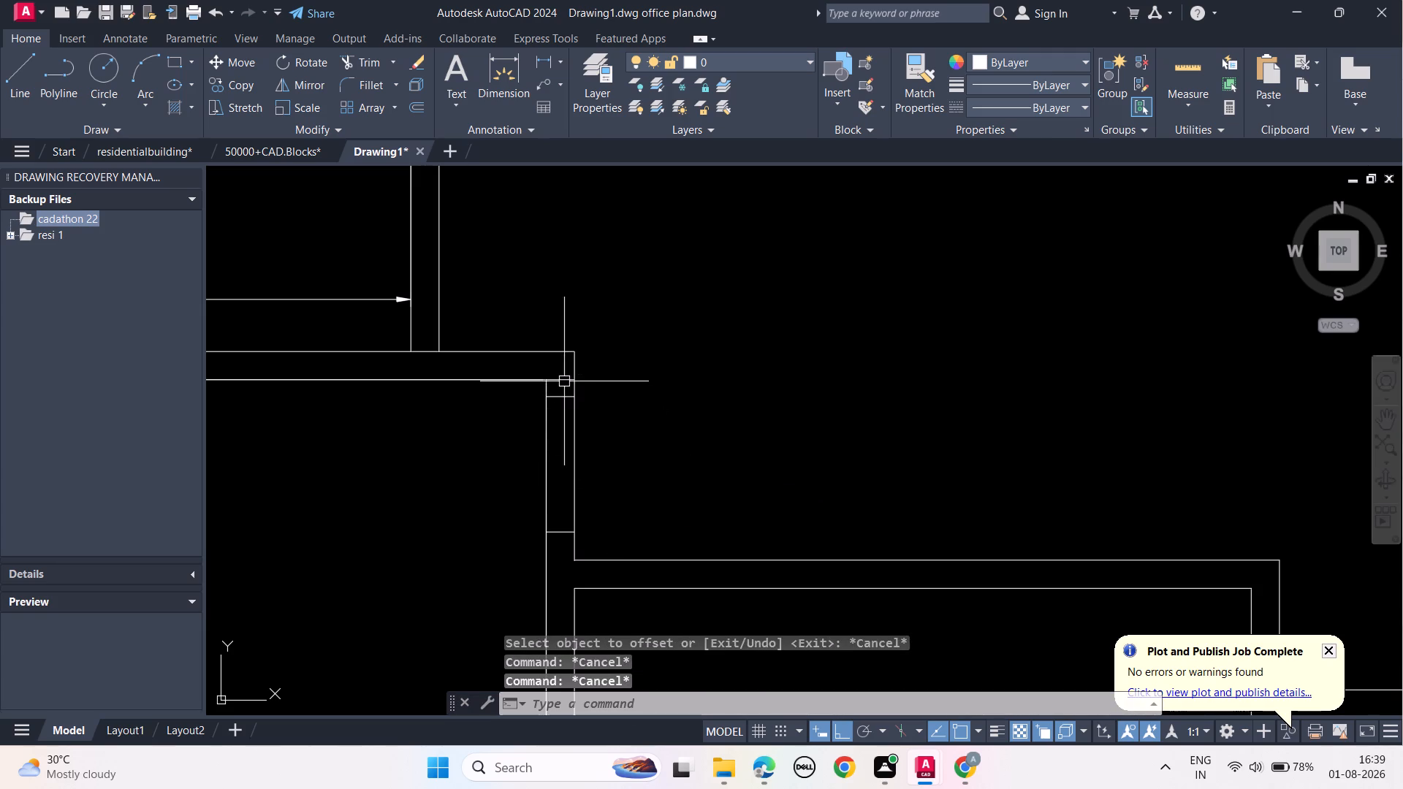
Erase the short line crossing the wall at the 12' by 12' room's upper right corner, just above the upper jamb.
{"action": "left_click", "coordinate": [563, 381]}
{"action": "key", "text": "Delete"}
Trim both right wall lines of the 12' by 12' room between the two jamb lines to open the doorway.
{"action": "type", "text": "TR"}
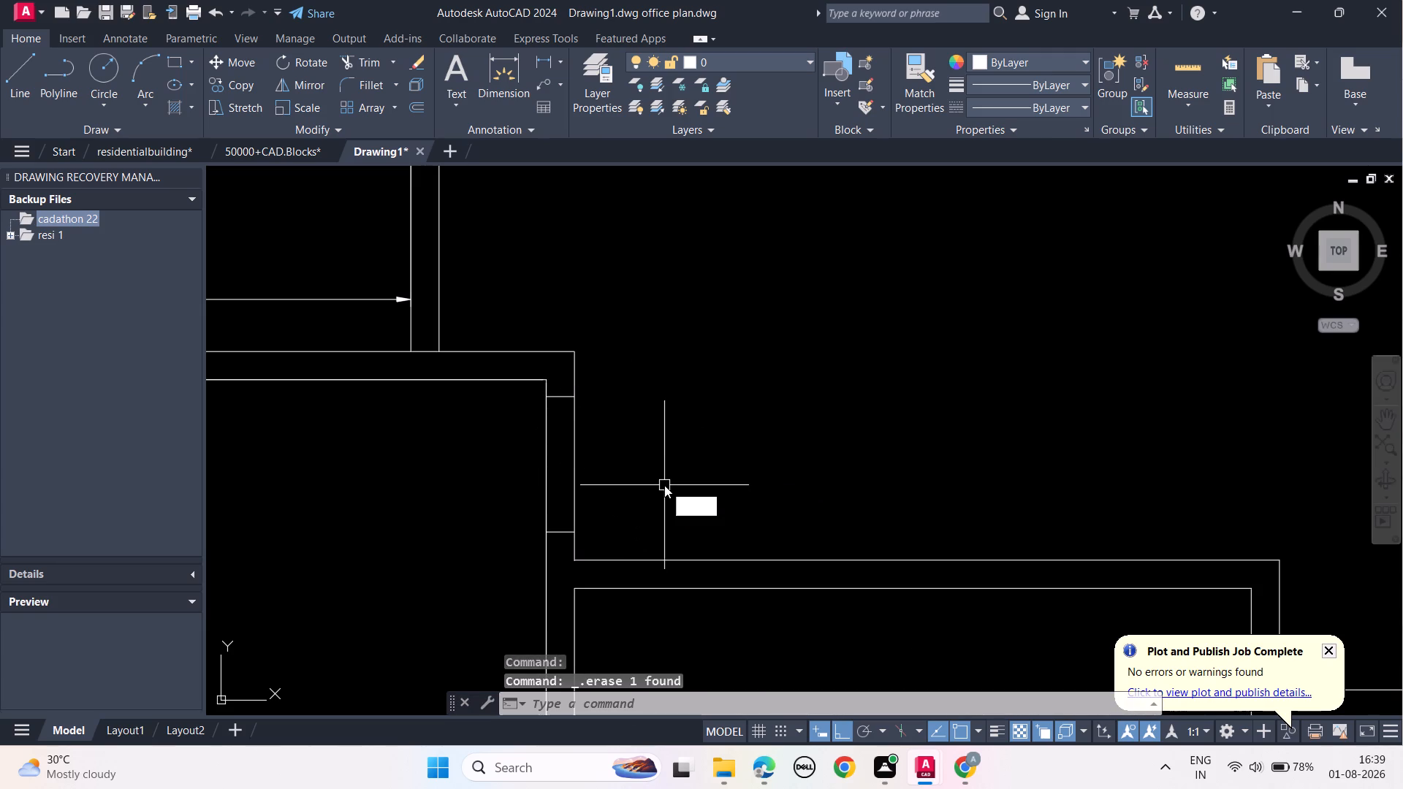
{"action": "key", "text": "space"}
{"action": "left_click", "coordinate": [574, 461]}
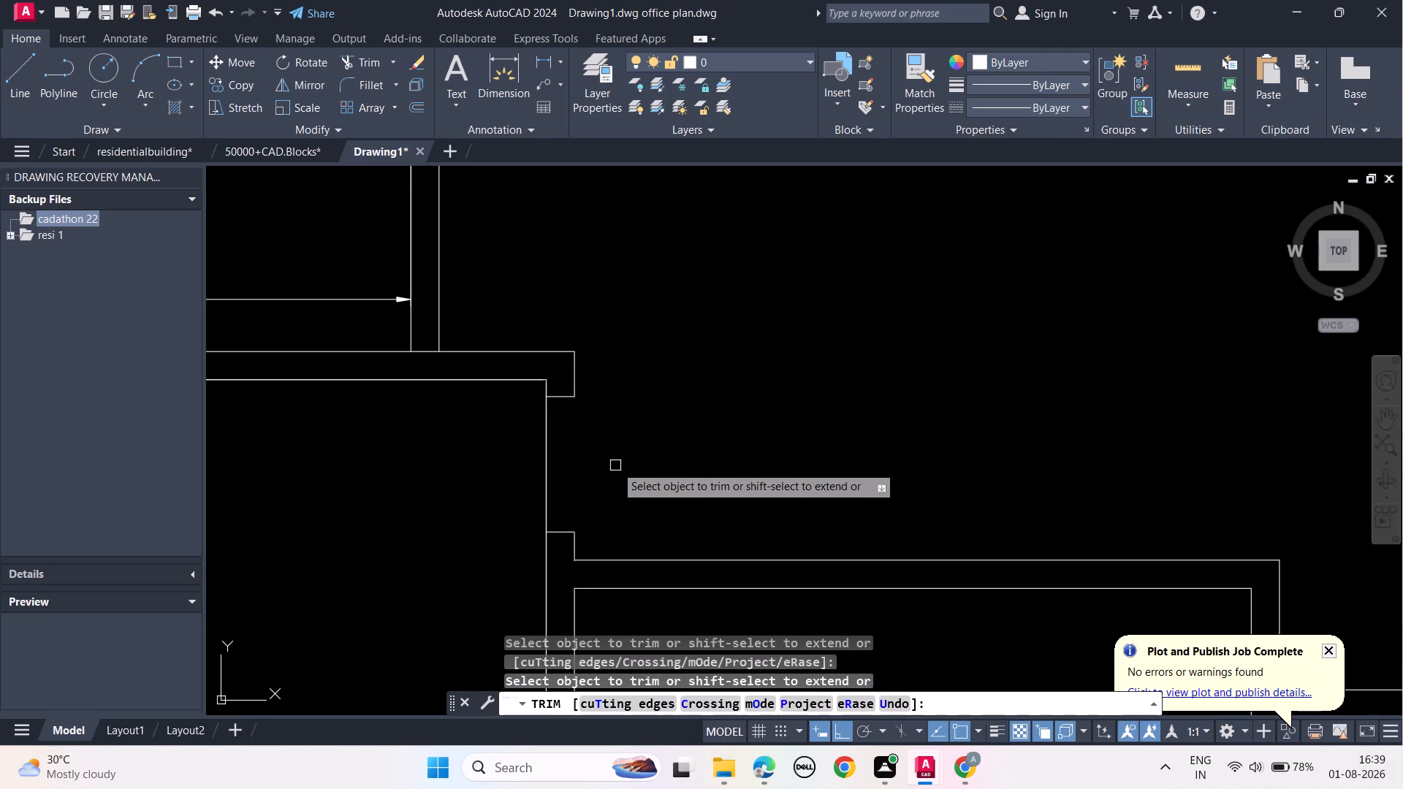
{"action": "left_click_drag", "start_coordinate": [615, 468], "coordinate": [451, 465]}
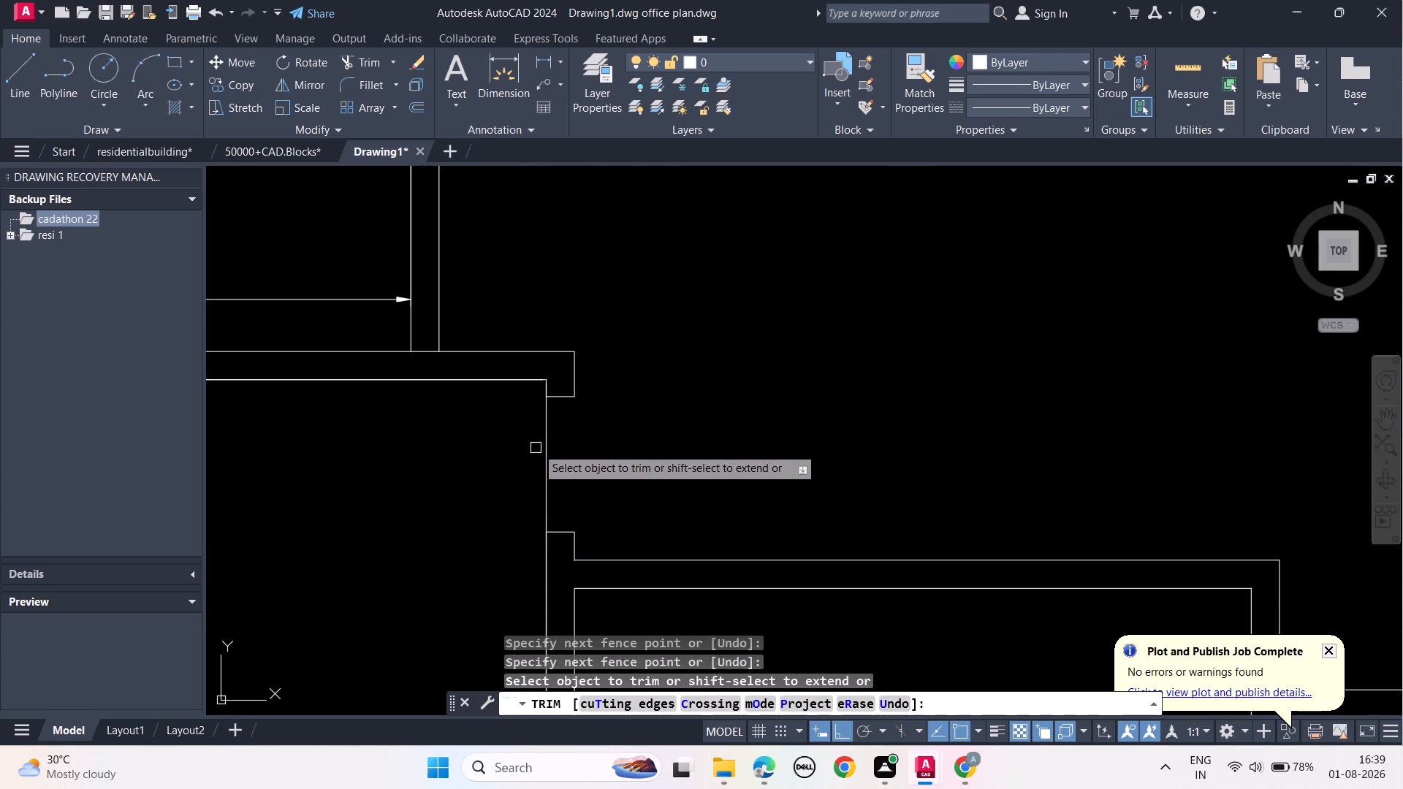
{"action": "left_click", "coordinate": [543, 450]}
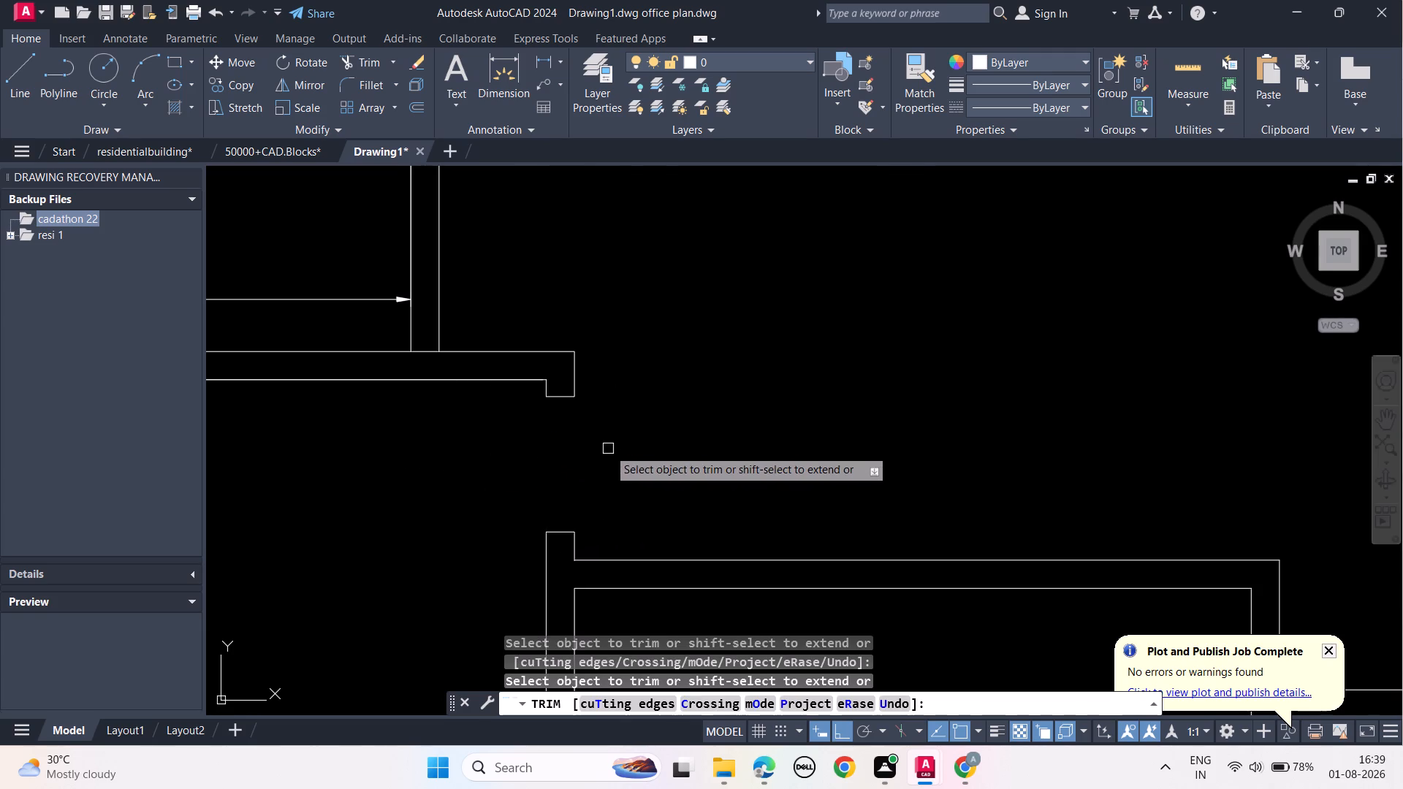
{"action": "key", "text": "Escape"}
{"action": "key", "text": "Escape"}
{"action": "key", "text": "Escape"}
{"action": "key", "text": "Escape"}
{"action": "key", "text": "Escape"}
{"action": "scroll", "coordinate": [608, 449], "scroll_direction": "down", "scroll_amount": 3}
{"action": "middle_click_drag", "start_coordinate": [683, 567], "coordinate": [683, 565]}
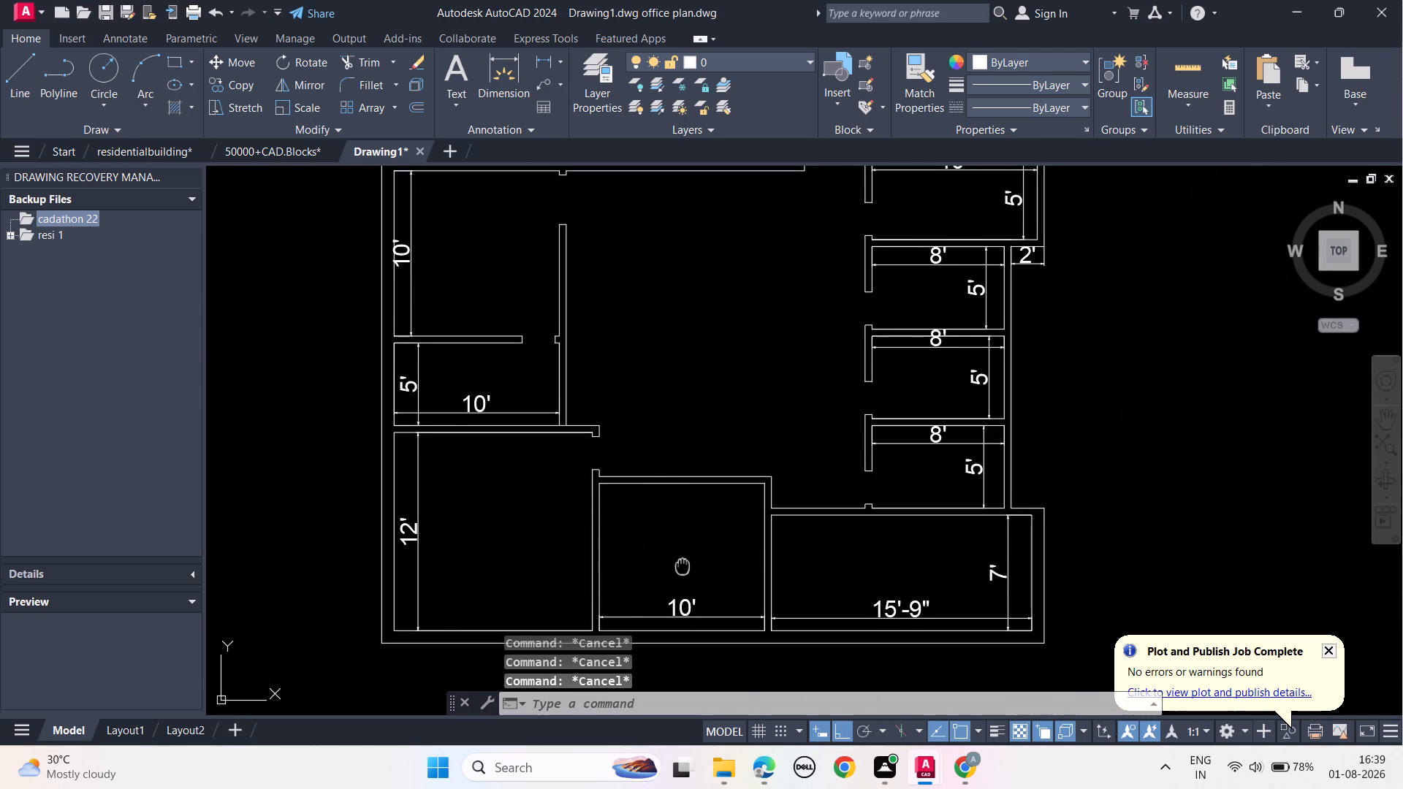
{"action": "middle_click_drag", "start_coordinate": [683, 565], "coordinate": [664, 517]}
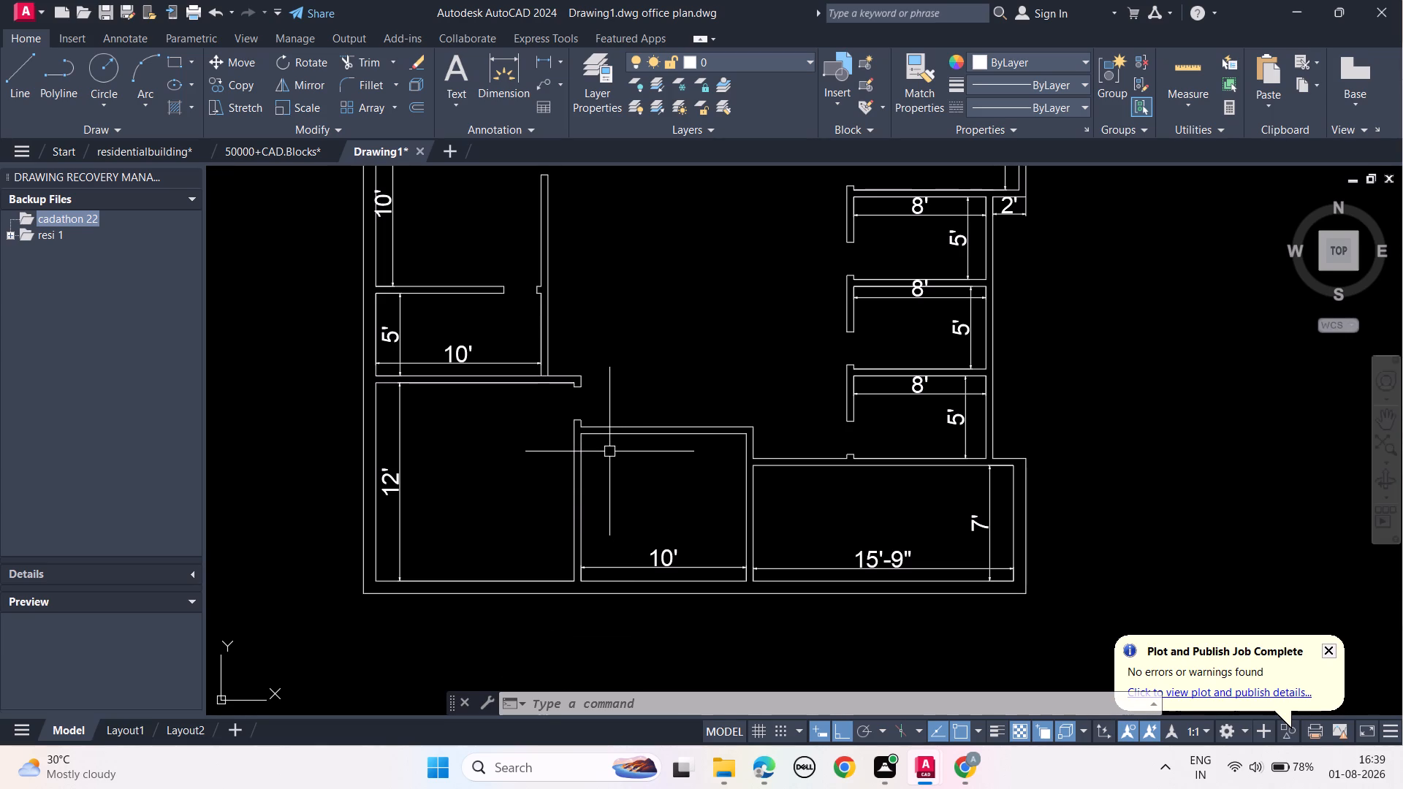
Draw a short line across the 10' middle room's top wall where it meets the left wall.
{"action": "scroll", "coordinate": [588, 450], "scroll_direction": "up", "scroll_amount": 3}
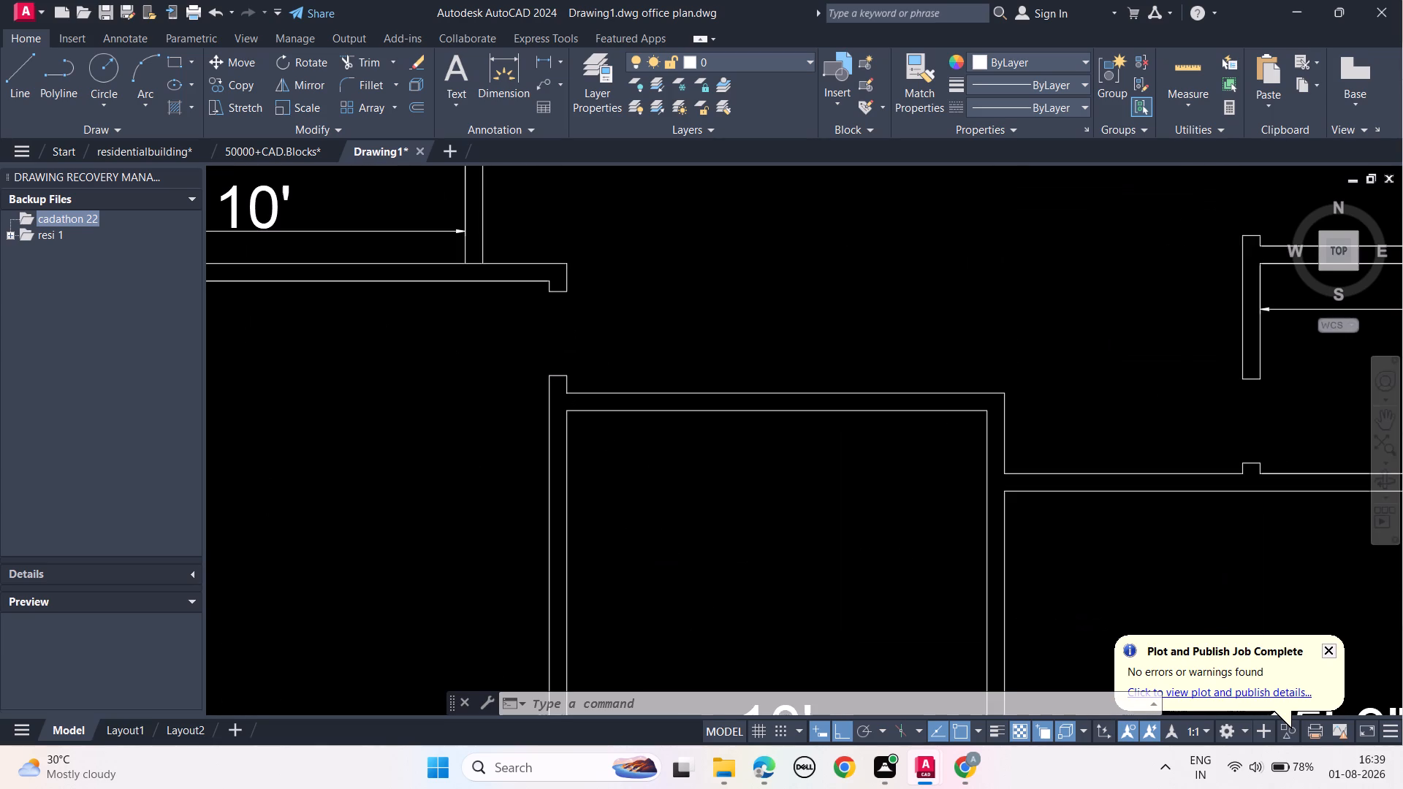
{"action": "type", "text": "L"}
{"action": "key", "text": "space"}
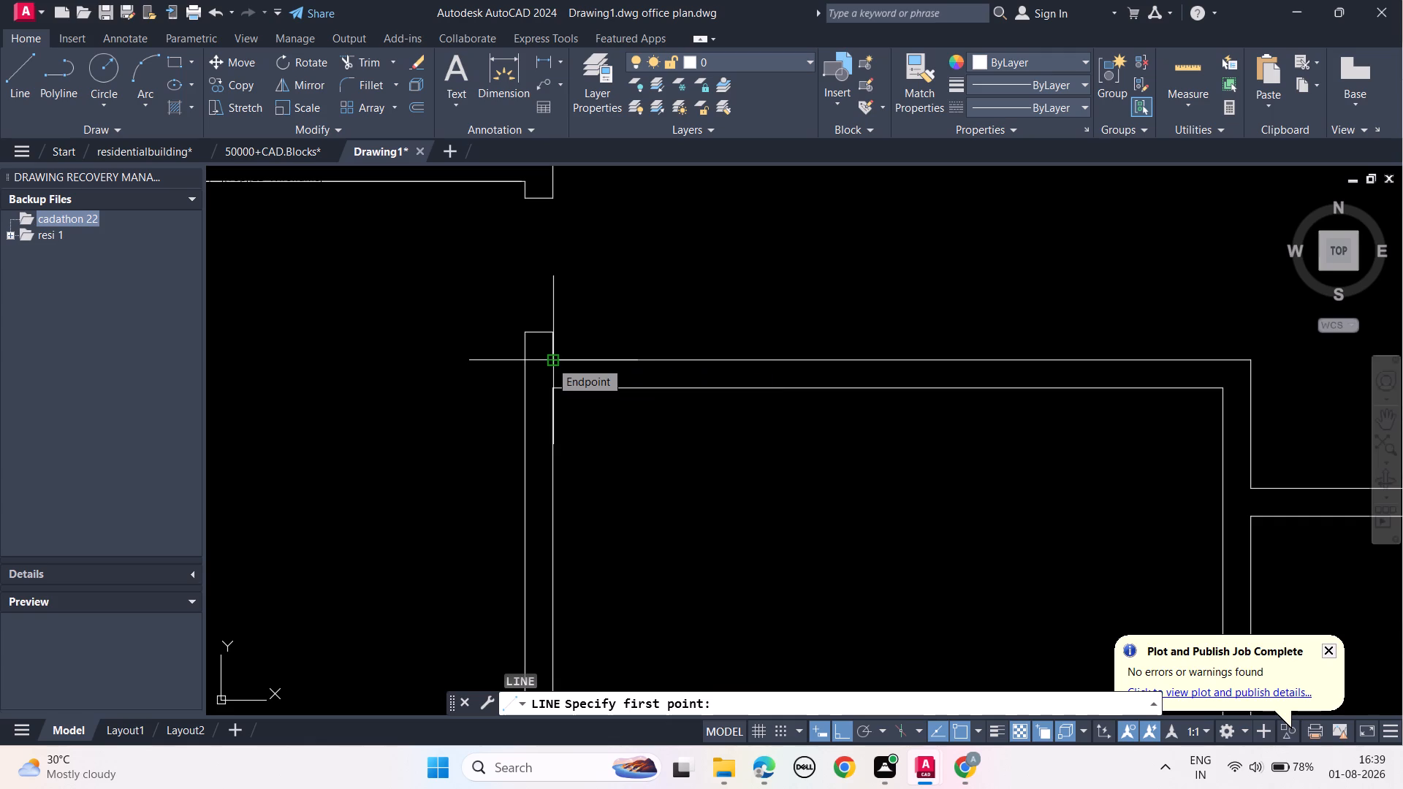
{"action": "left_click", "coordinate": [550, 361]}
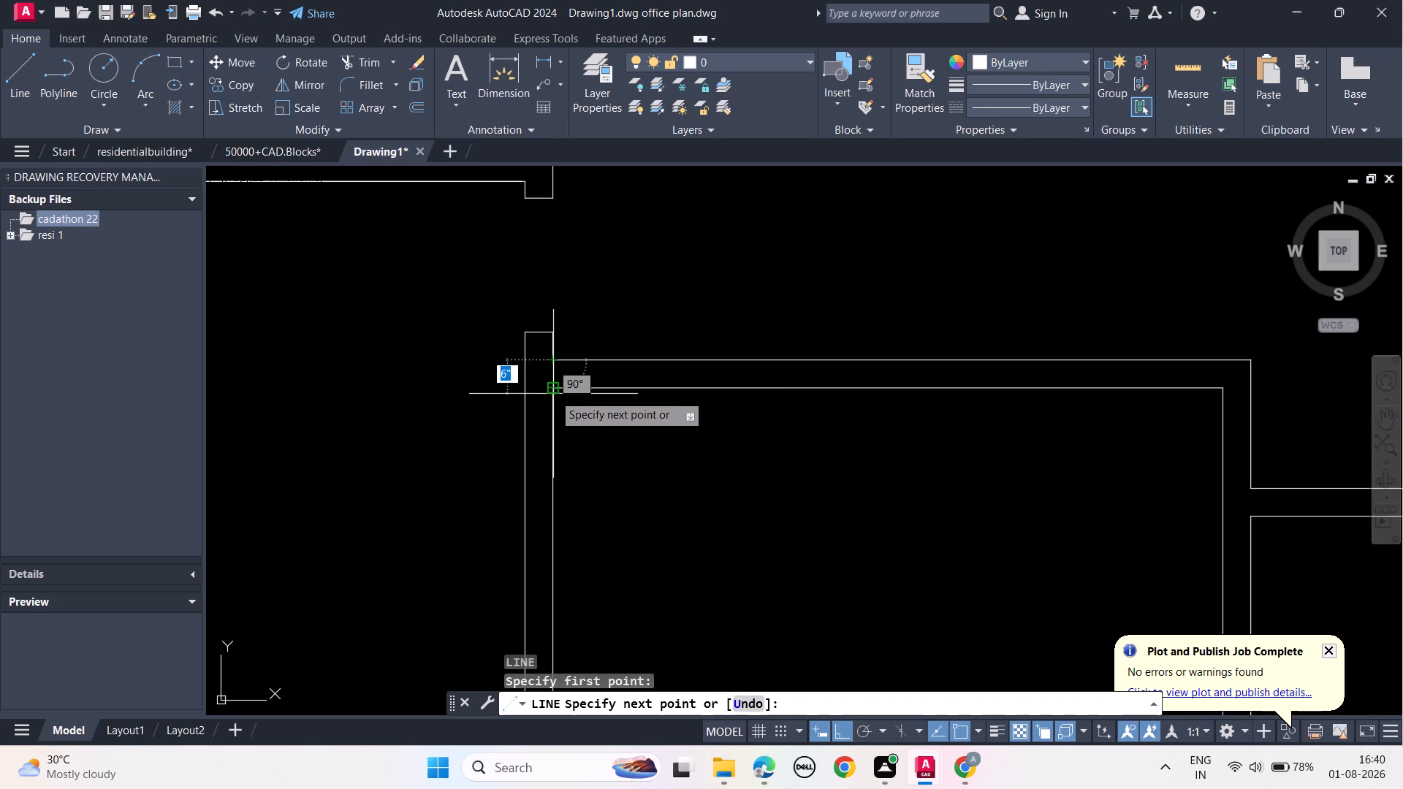
{"action": "left_click", "coordinate": [553, 394]}
{"action": "key", "text": "Escape"}
{"action": "key", "text": "Escape"}
Offset the short line at the left end of the middle room's top wall 3" to the right.
{"action": "left_click", "coordinate": [552, 373]}
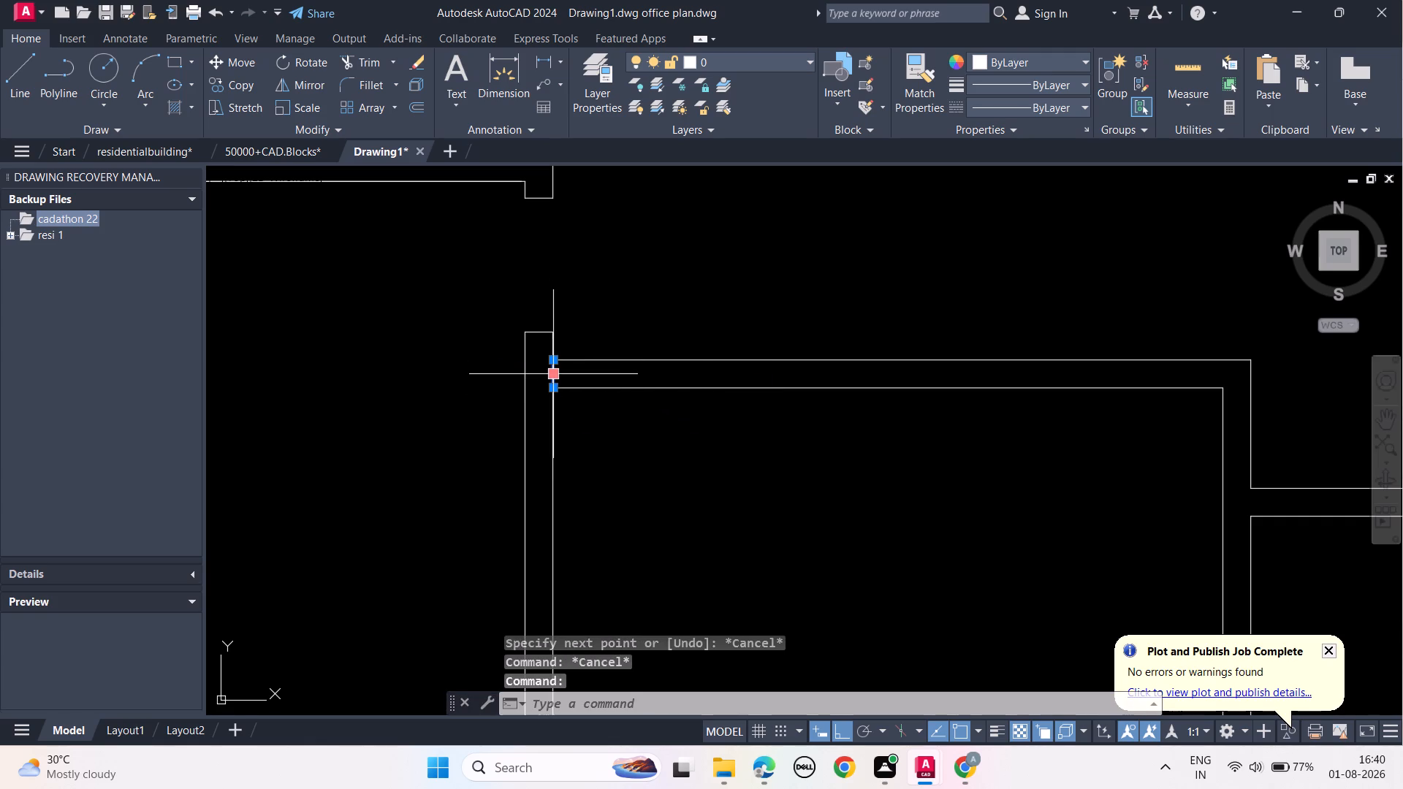
{"action": "type", "text": "OFF"}
{"action": "left_click", "coordinate": [594, 408]}
{"action": "type", "text": "3\""}
{"action": "key", "text": "Return"}
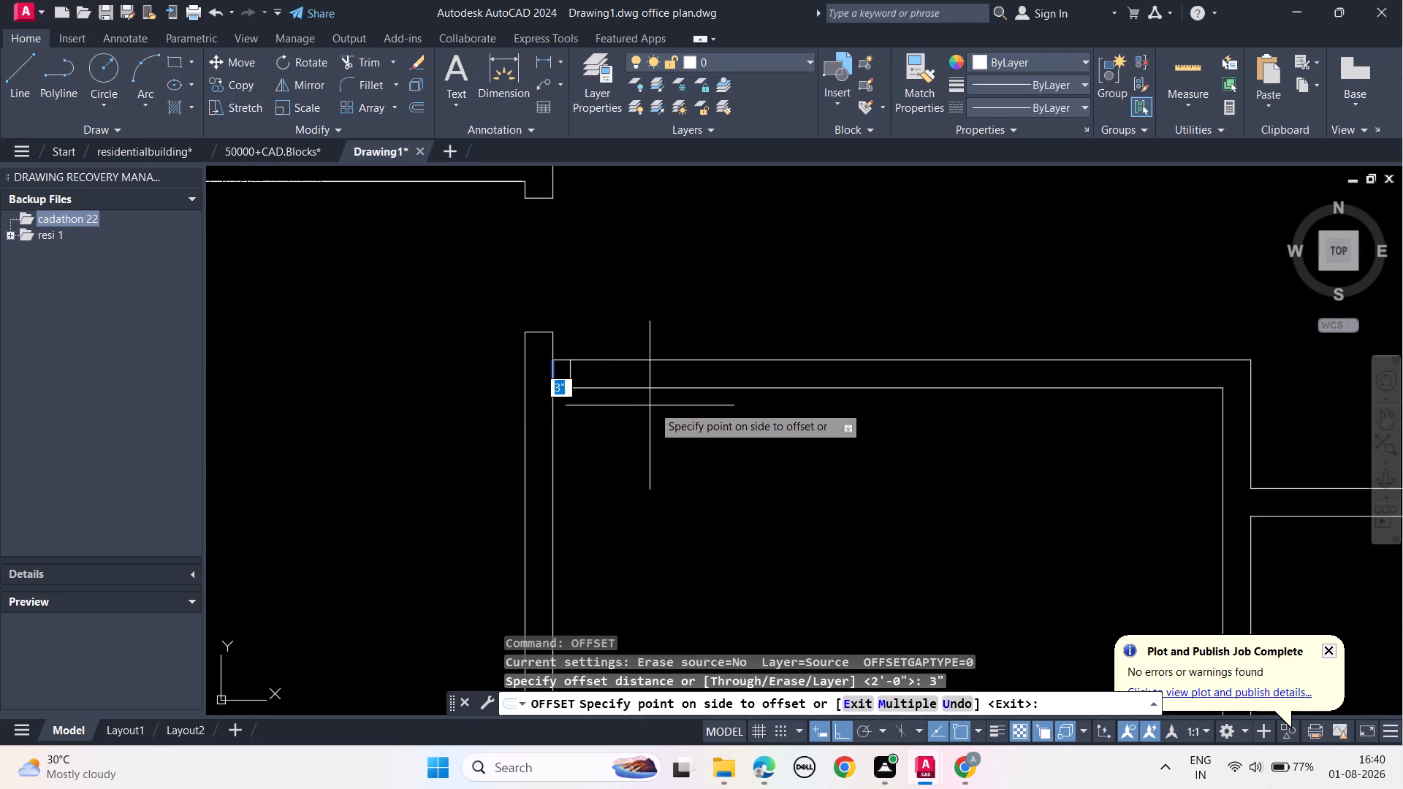
{"action": "left_click", "coordinate": [653, 405]}
{"action": "key", "text": "Escape"}
{"action": "key", "text": "Escape"}
{"action": "key", "text": "Escape"}
Offset the new jamb line in the middle room's top wall 3' to the right.
{"action": "left_click", "coordinate": [567, 375]}
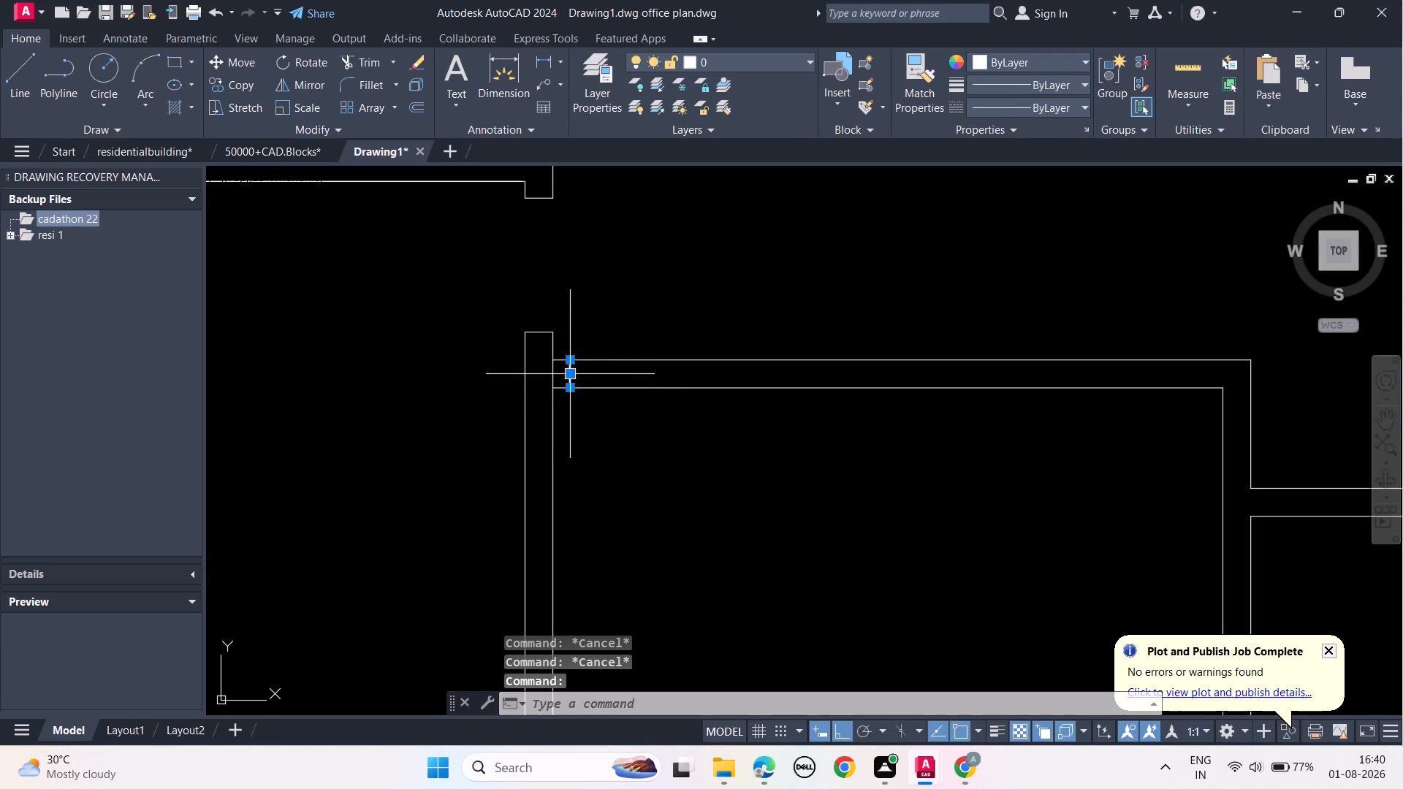
{"action": "type", "text": "OFF"}
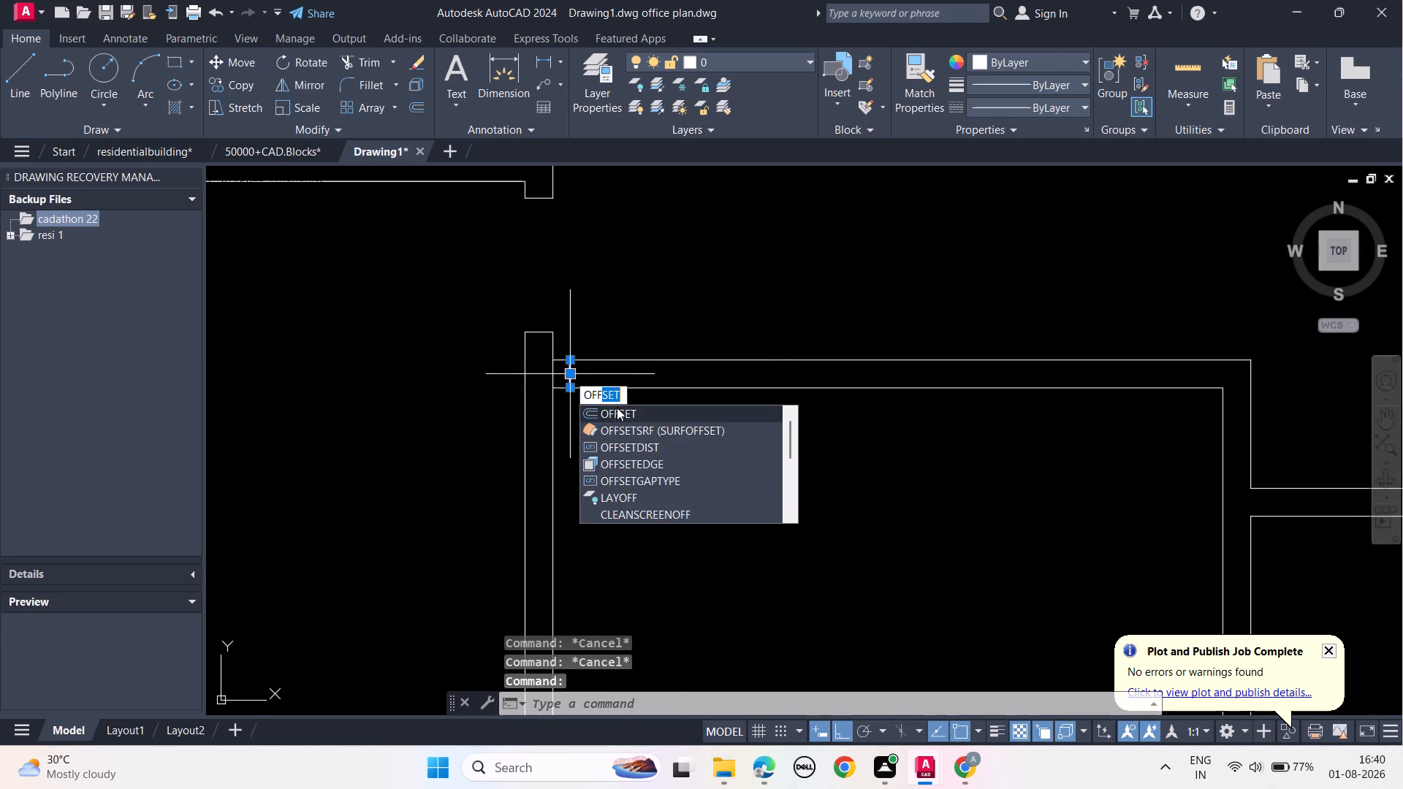
{"action": "left_click", "coordinate": [617, 408]}
{"action": "type", "text": "3'"}
{"action": "key", "text": "Return"}
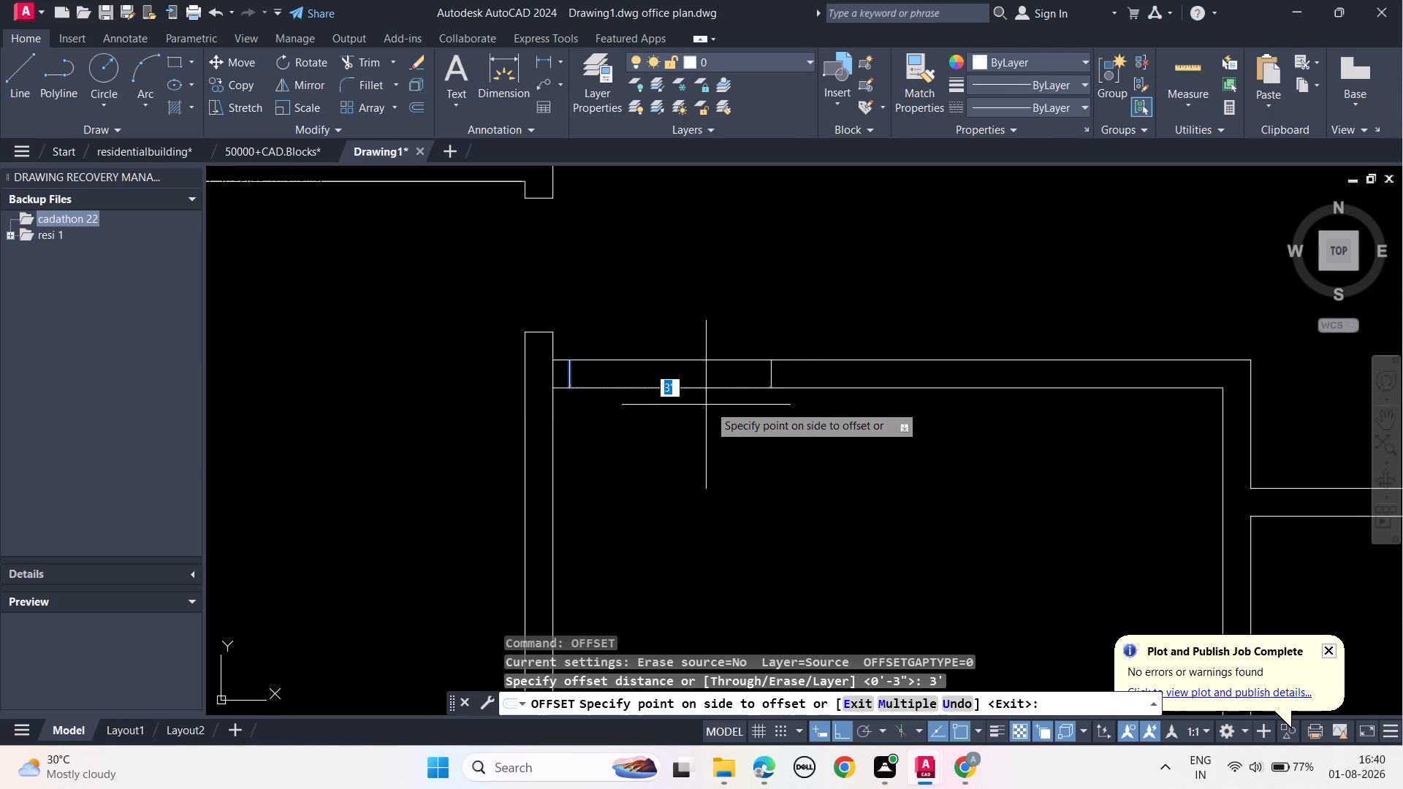
{"action": "left_click", "coordinate": [723, 408]}
{"action": "key", "text": "Escape"}
{"action": "key", "text": "Escape"}
{"action": "key", "text": "Escape"}
{"action": "key", "text": "Escape"}
{"action": "key", "text": "Escape"}
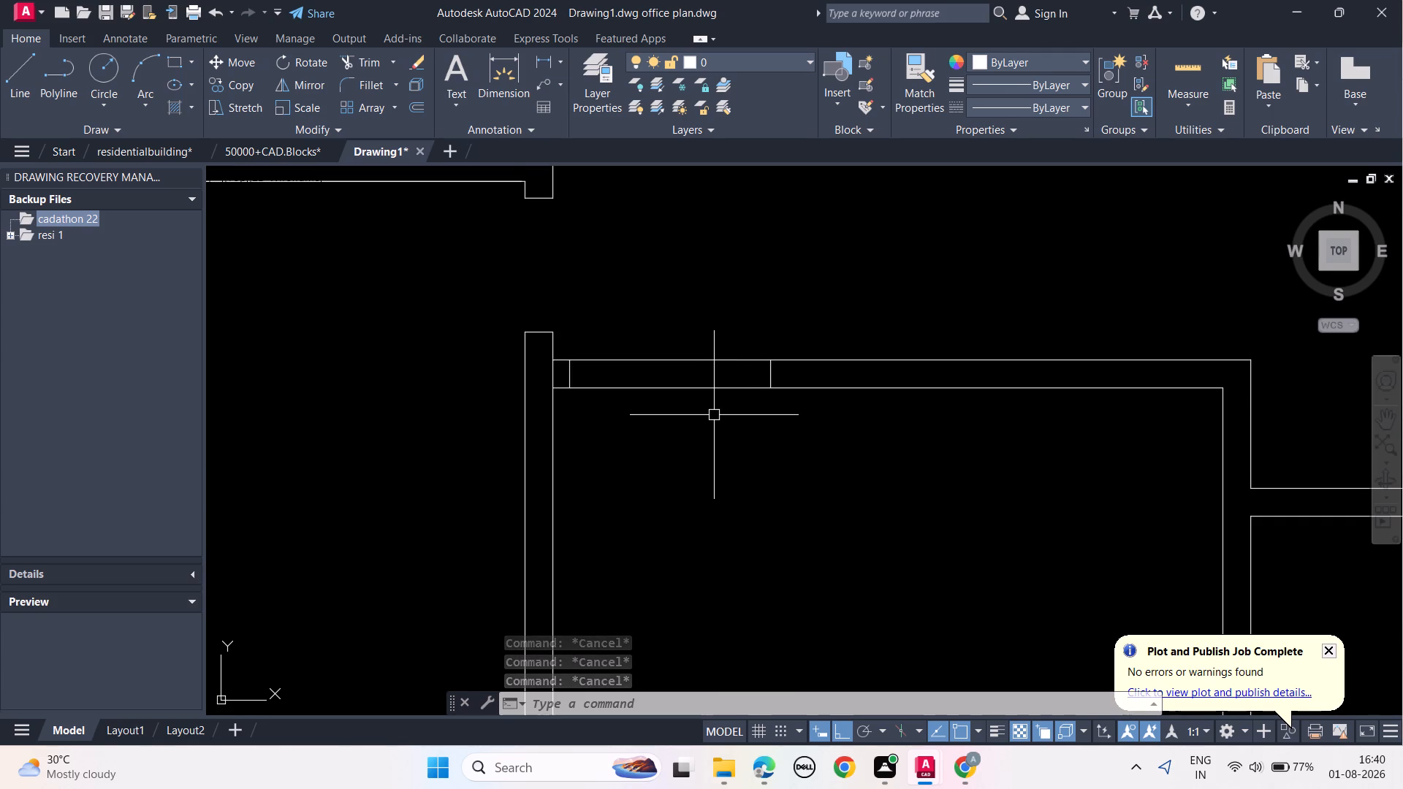
Erase the original short line at the junction of the middle room's top and left walls.
{"action": "scroll", "coordinate": [670, 430], "scroll_direction": "down", "scroll_amount": 1}
{"action": "middle_click_drag", "start_coordinate": [670, 430], "coordinate": [685, 530]}
{"action": "scroll", "coordinate": [656, 512], "scroll_direction": "up", "scroll_amount": 2}
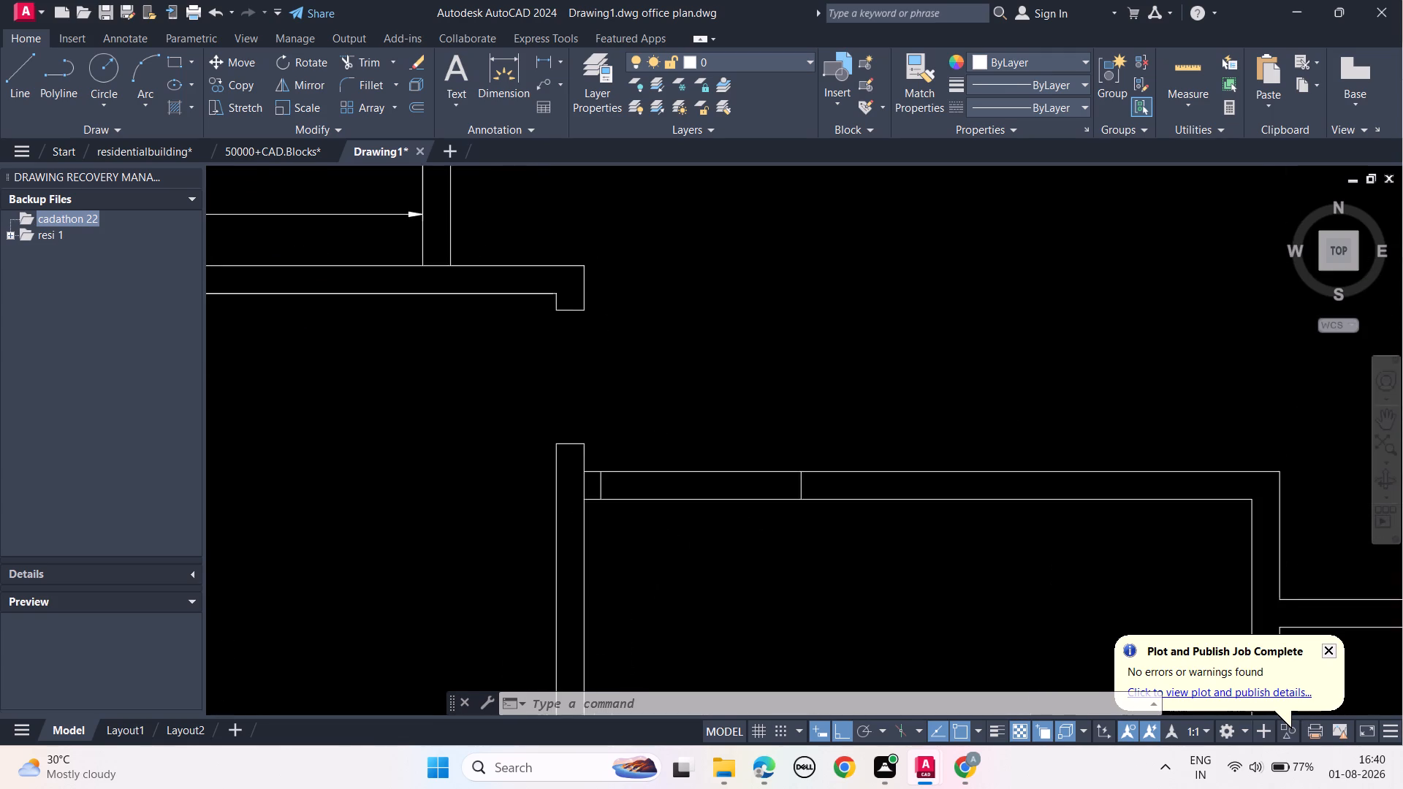
{"action": "left_click", "coordinate": [544, 471]}
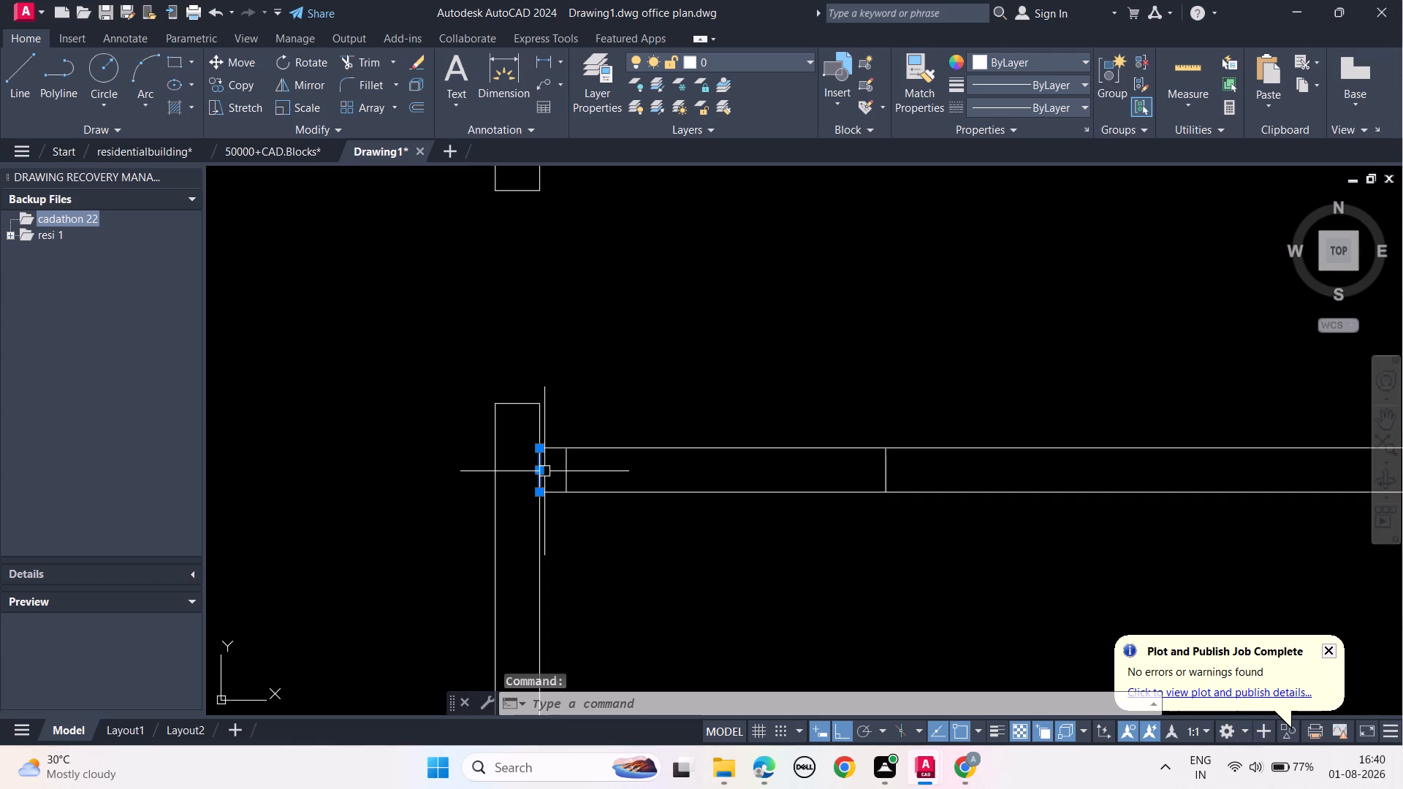
{"action": "key", "text": "Delete"}
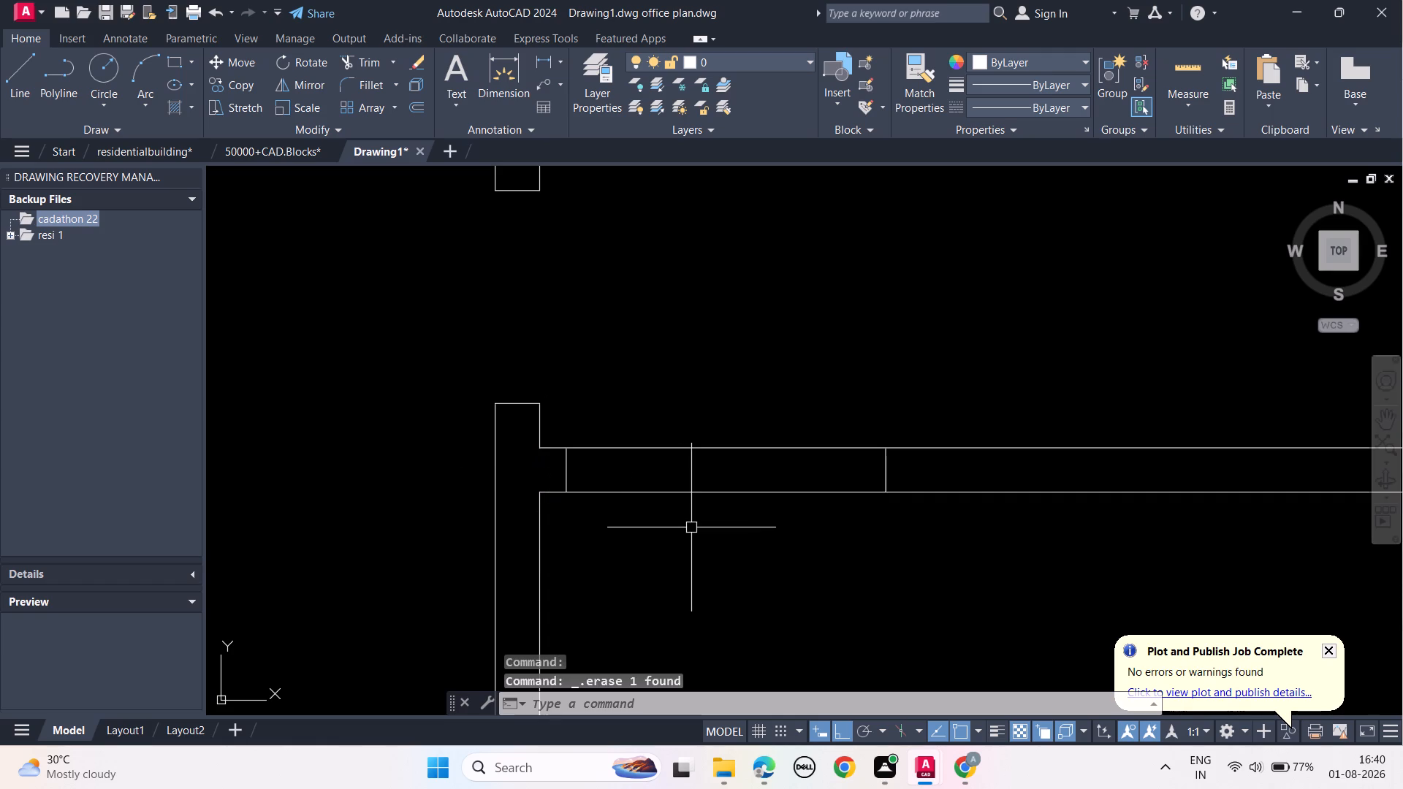
Trim both lines of the middle room's top wall between the two jamb lines.
{"action": "type", "text": "TR"}
{"action": "key", "text": "space"}
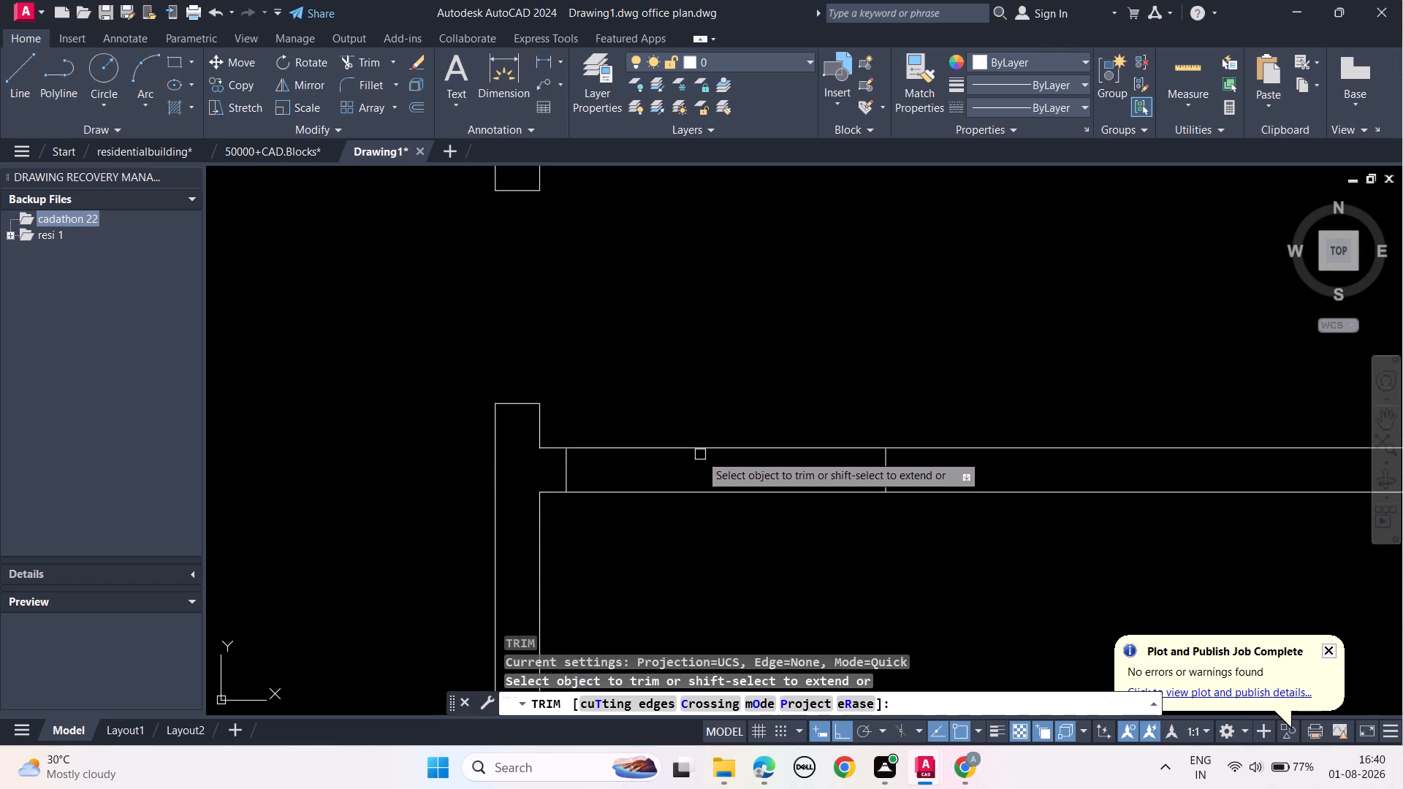
{"action": "left_click", "coordinate": [692, 496]}
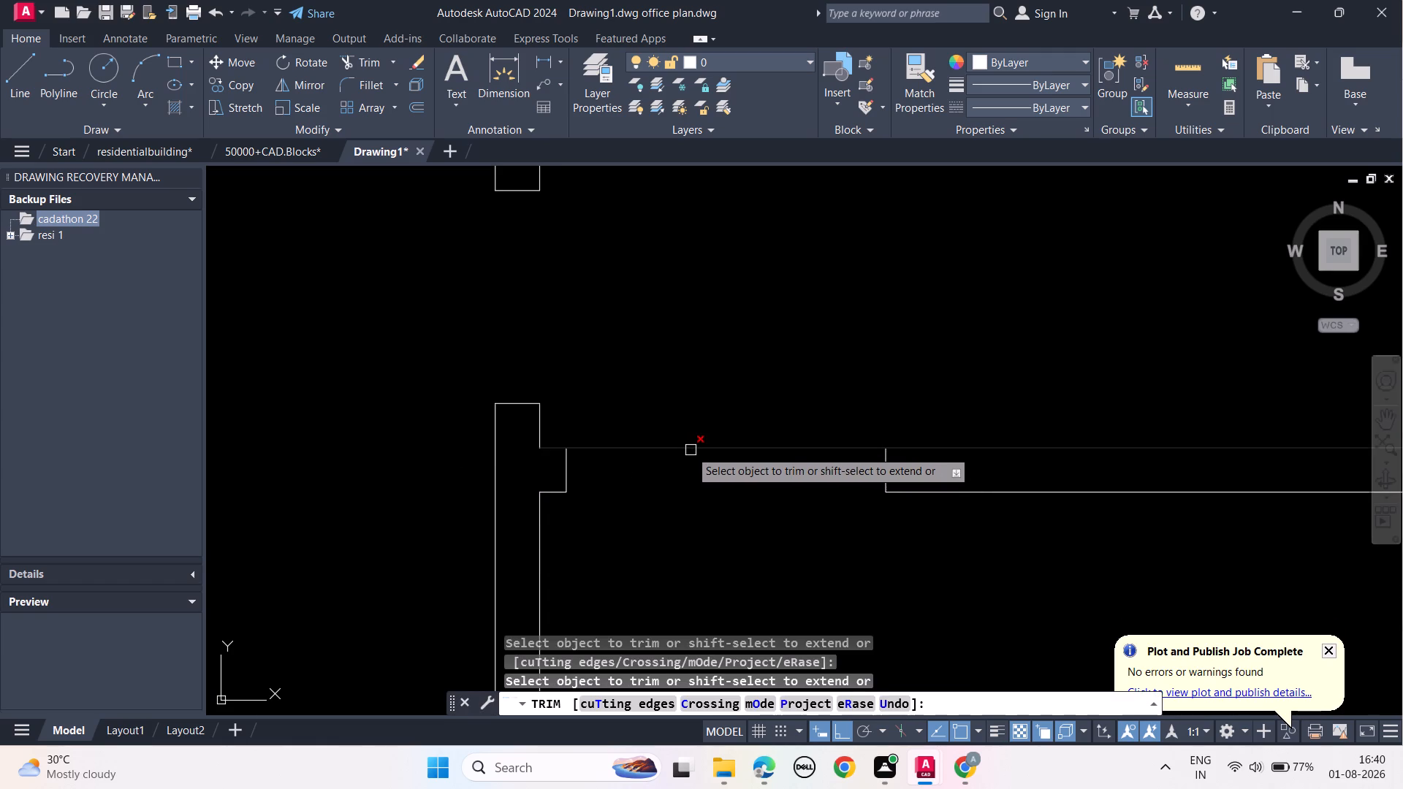
{"action": "scroll", "coordinate": [690, 450], "scroll_direction": "down", "scroll_amount": 2}
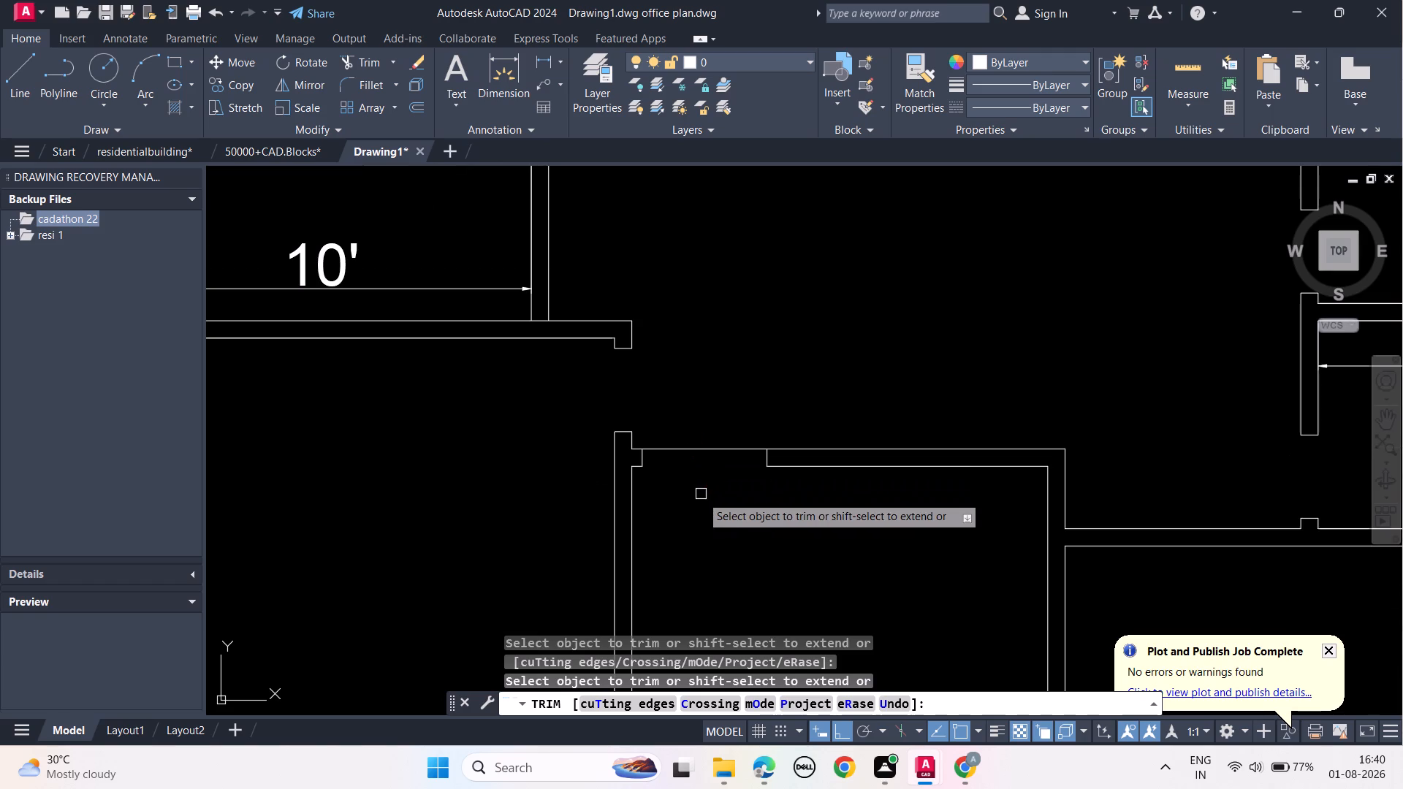
{"action": "scroll", "coordinate": [701, 490], "scroll_direction": "up", "scroll_amount": 3}
{"action": "left_click_drag", "start_coordinate": [682, 495], "coordinate": [741, 246]}
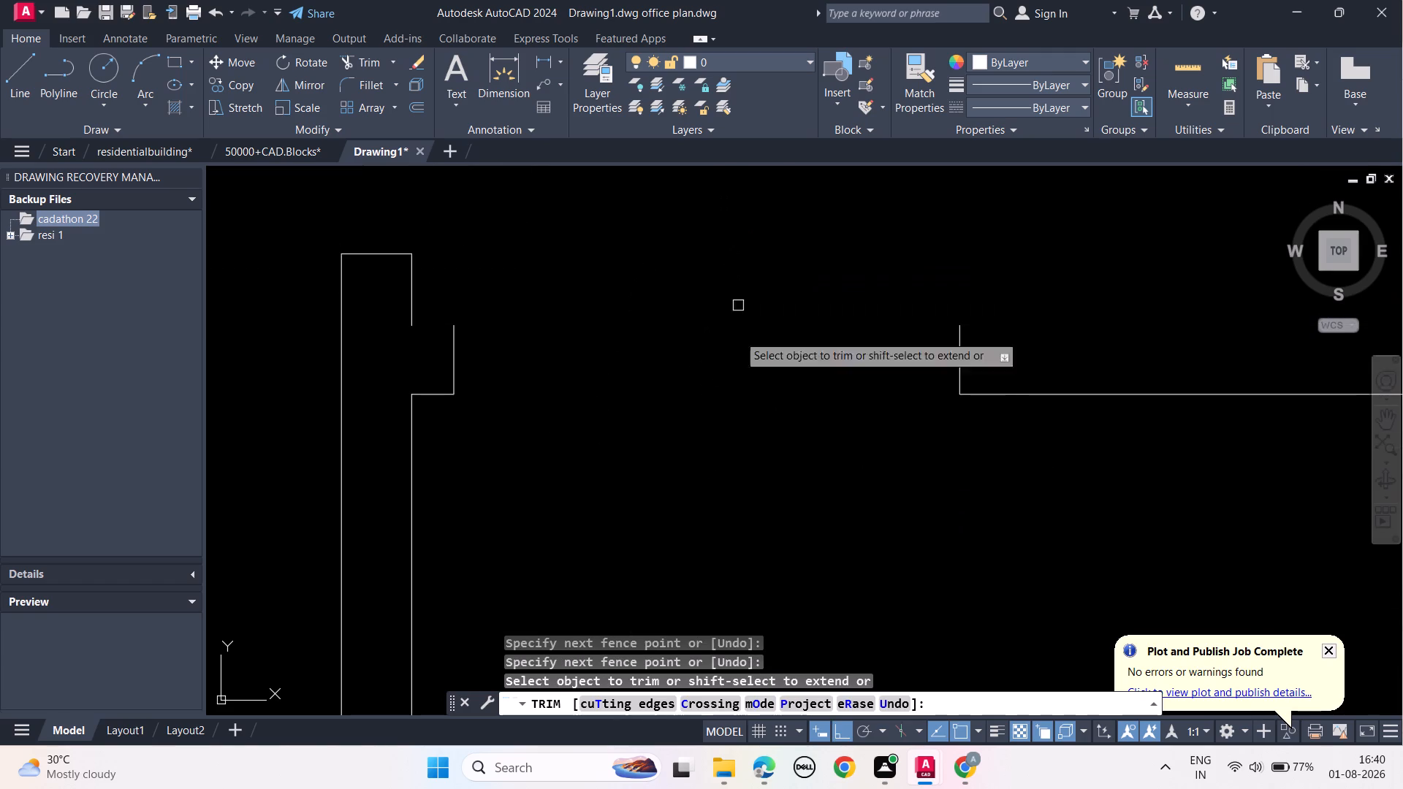
{"action": "key", "text": "Escape"}
{"action": "key", "text": "Escape"}
{"action": "key", "text": "Escape"}
{"action": "key", "text": "Escape"}
Redraw the upper line of the middle room's top wall from its outer right corner to the left wall.
{"action": "type", "text": "L"}
{"action": "key", "text": "space"}
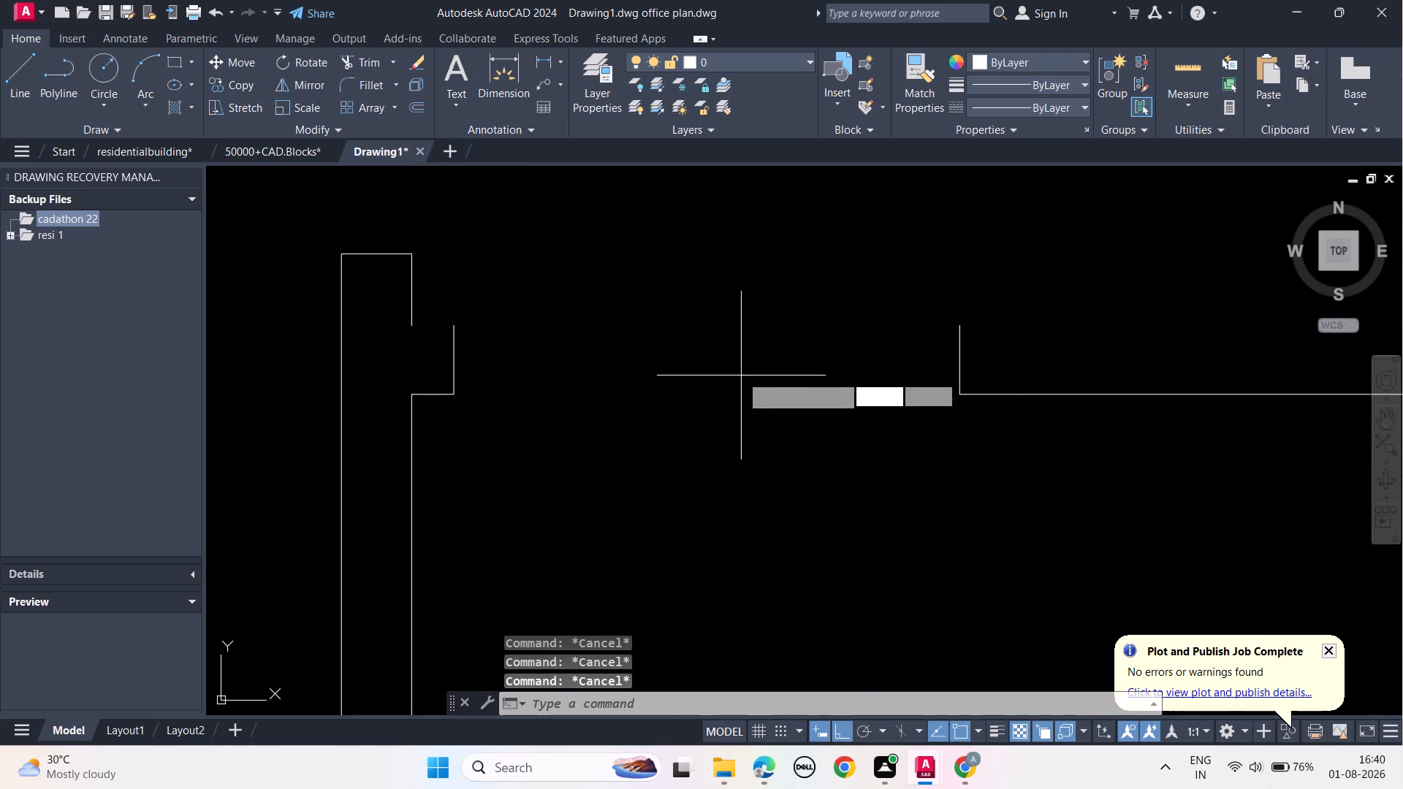
{"action": "scroll", "coordinate": [737, 386], "scroll_direction": "down", "scroll_amount": 3}
{"action": "middle_click_drag", "start_coordinate": [867, 414], "coordinate": [791, 489]}
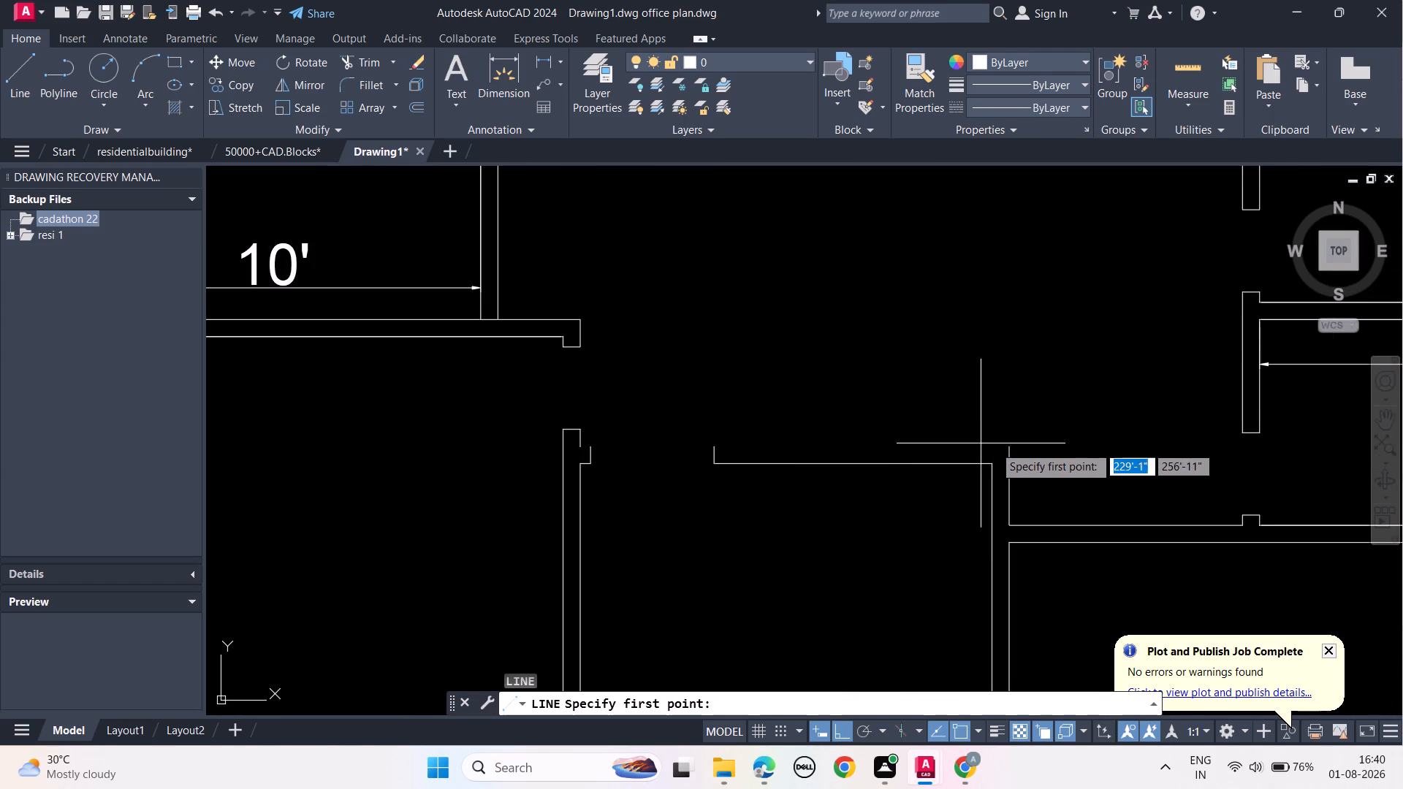
{"action": "left_click", "coordinate": [1008, 448]}
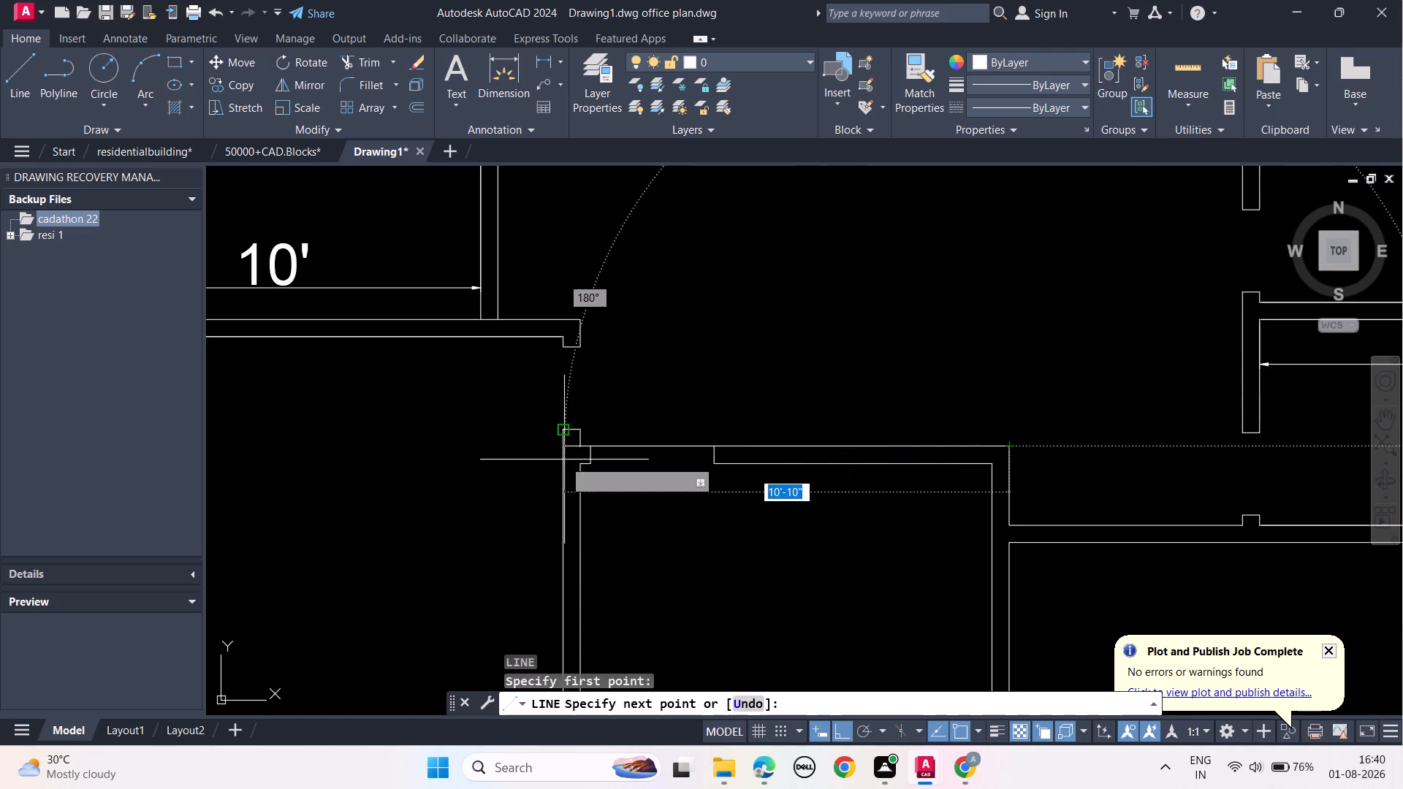
{"action": "scroll", "coordinate": [567, 463], "scroll_direction": "up", "scroll_amount": 3}
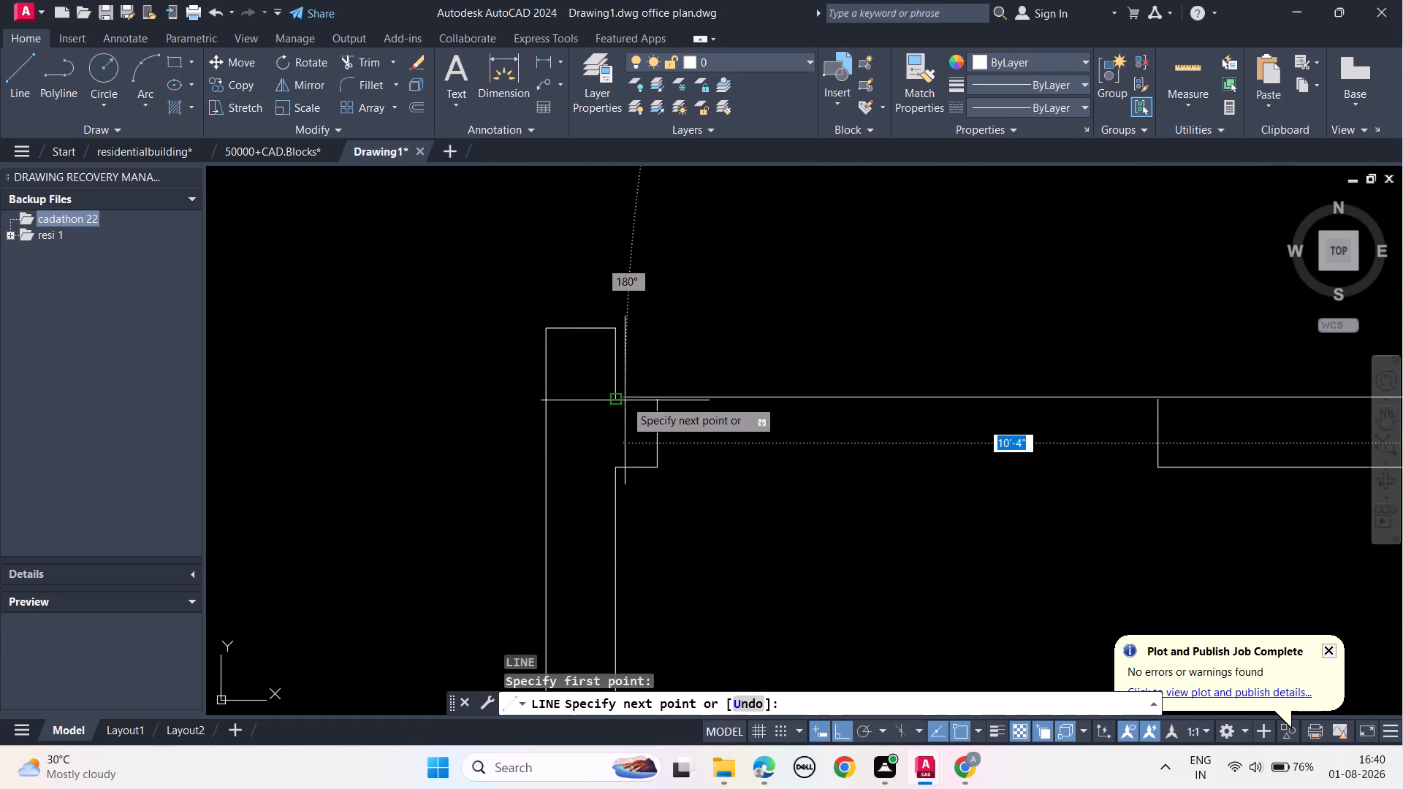
{"action": "left_click", "coordinate": [618, 398]}
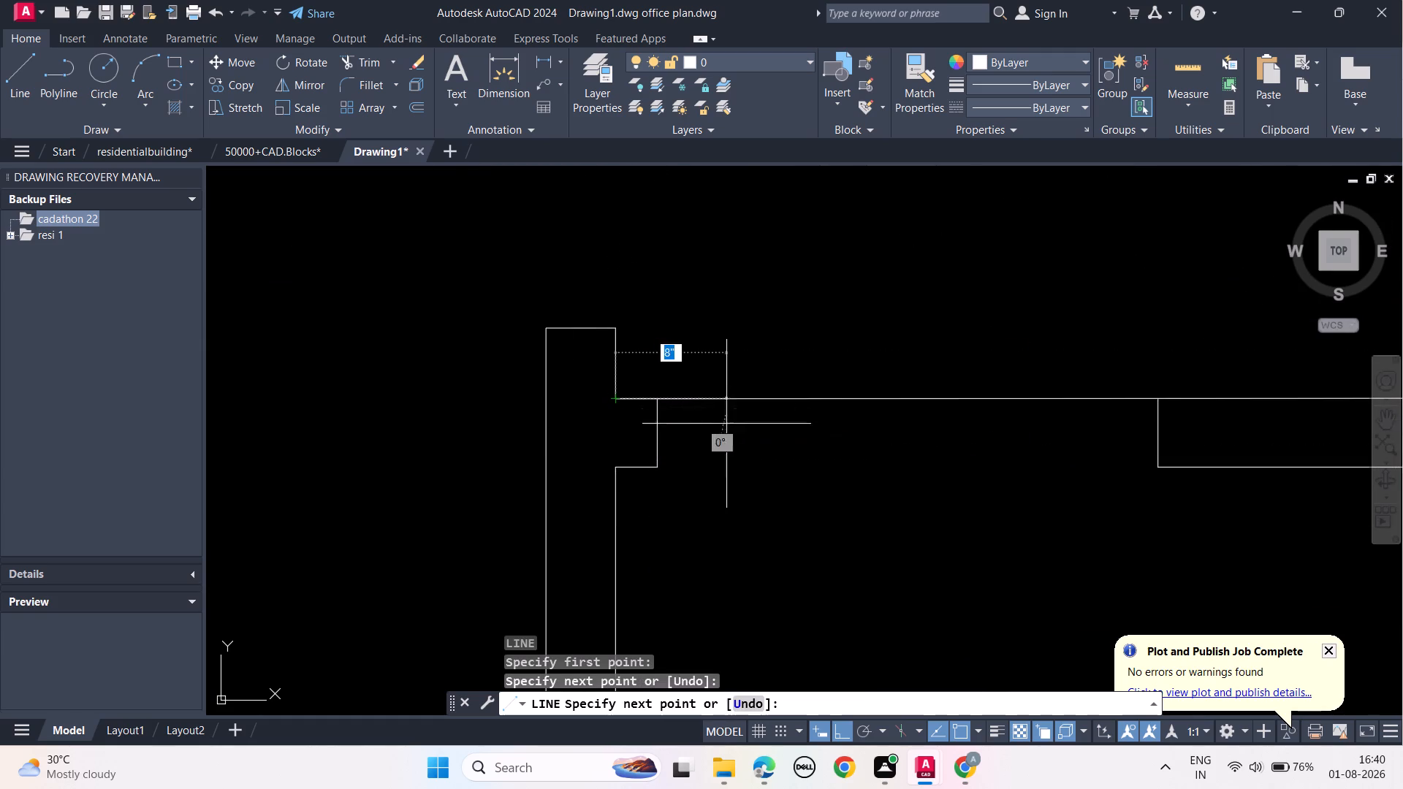
{"action": "key", "text": "Escape"}
{"action": "key", "text": "Escape"}
{"action": "key", "text": "Escape"}
{"action": "key", "text": "Escape"}
Shorten the redrawn upper wall line by stretching its left end to the top of the right door jamb.
{"action": "scroll", "coordinate": [731, 493], "scroll_direction": "down", "scroll_amount": 2}
{"action": "middle_click_drag", "start_coordinate": [773, 521], "coordinate": [681, 514]}
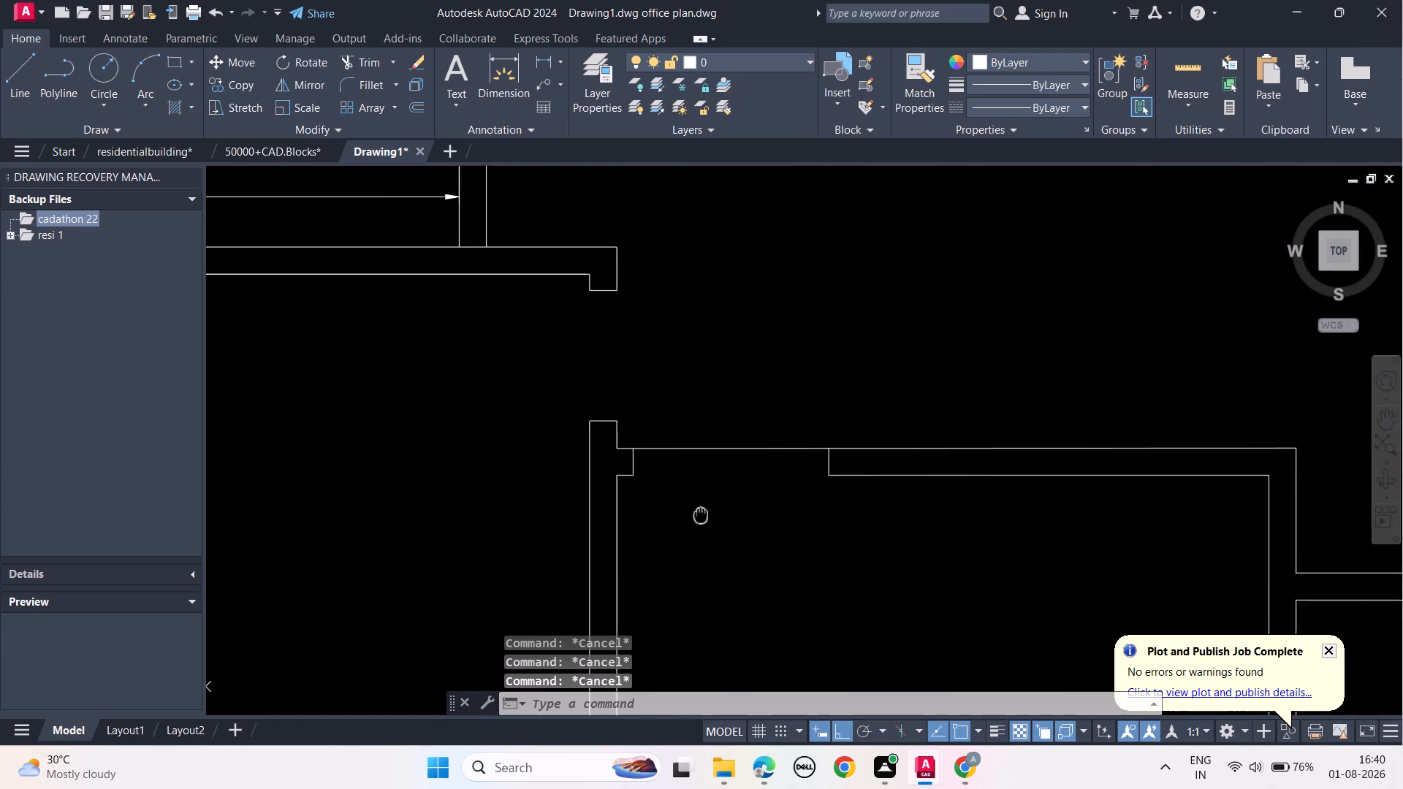
{"action": "middle_click_drag", "start_coordinate": [681, 514], "coordinate": [655, 514]}
{"action": "left_click", "coordinate": [617, 444]}
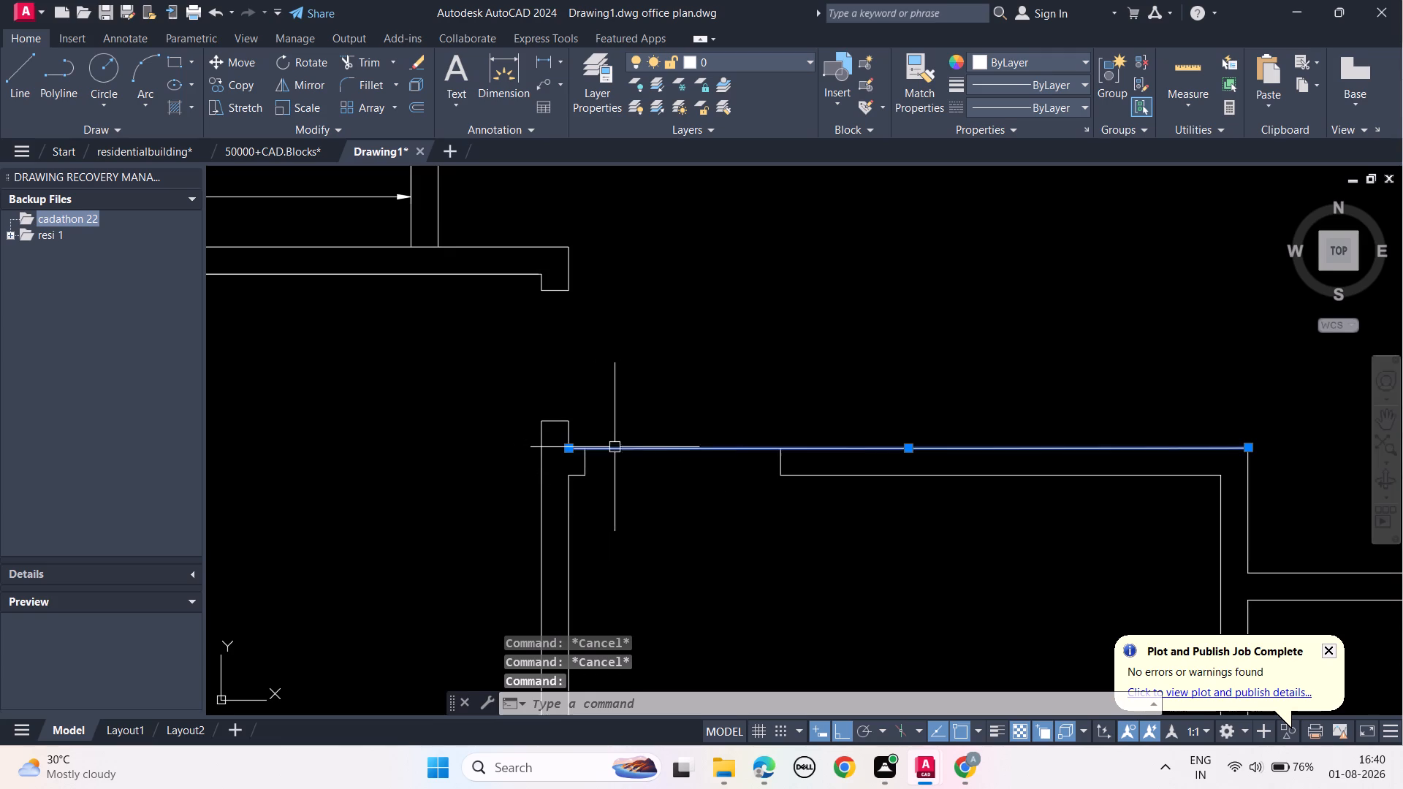
{"action": "left_click", "coordinate": [570, 447]}
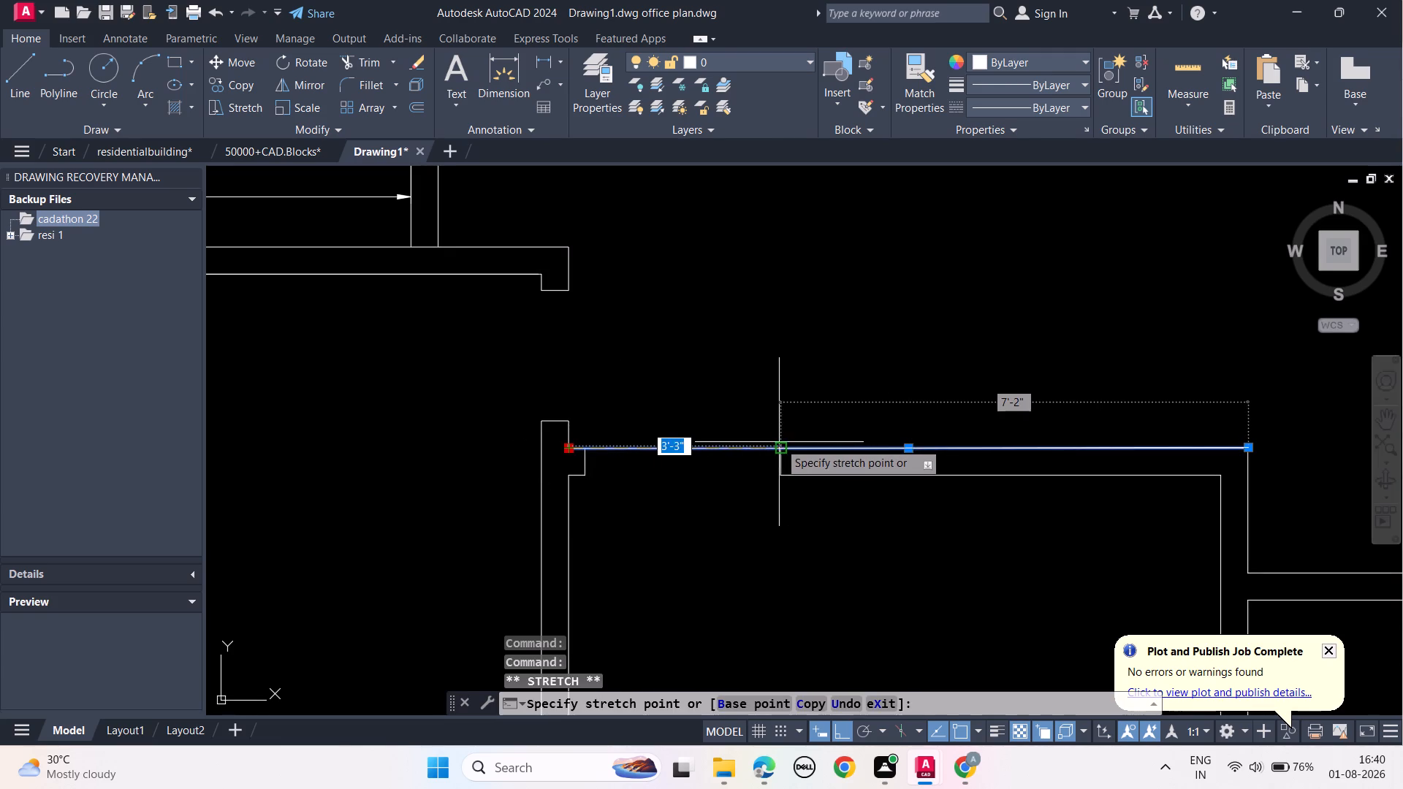
{"action": "left_click", "coordinate": [776, 447]}
{"action": "key", "text": "Escape"}
{"action": "key", "text": "Escape"}
{"action": "key", "text": "Escape"}
{"action": "key", "text": "Escape"}
{"action": "key", "text": "Escape"}
{"action": "key", "text": "Escape"}
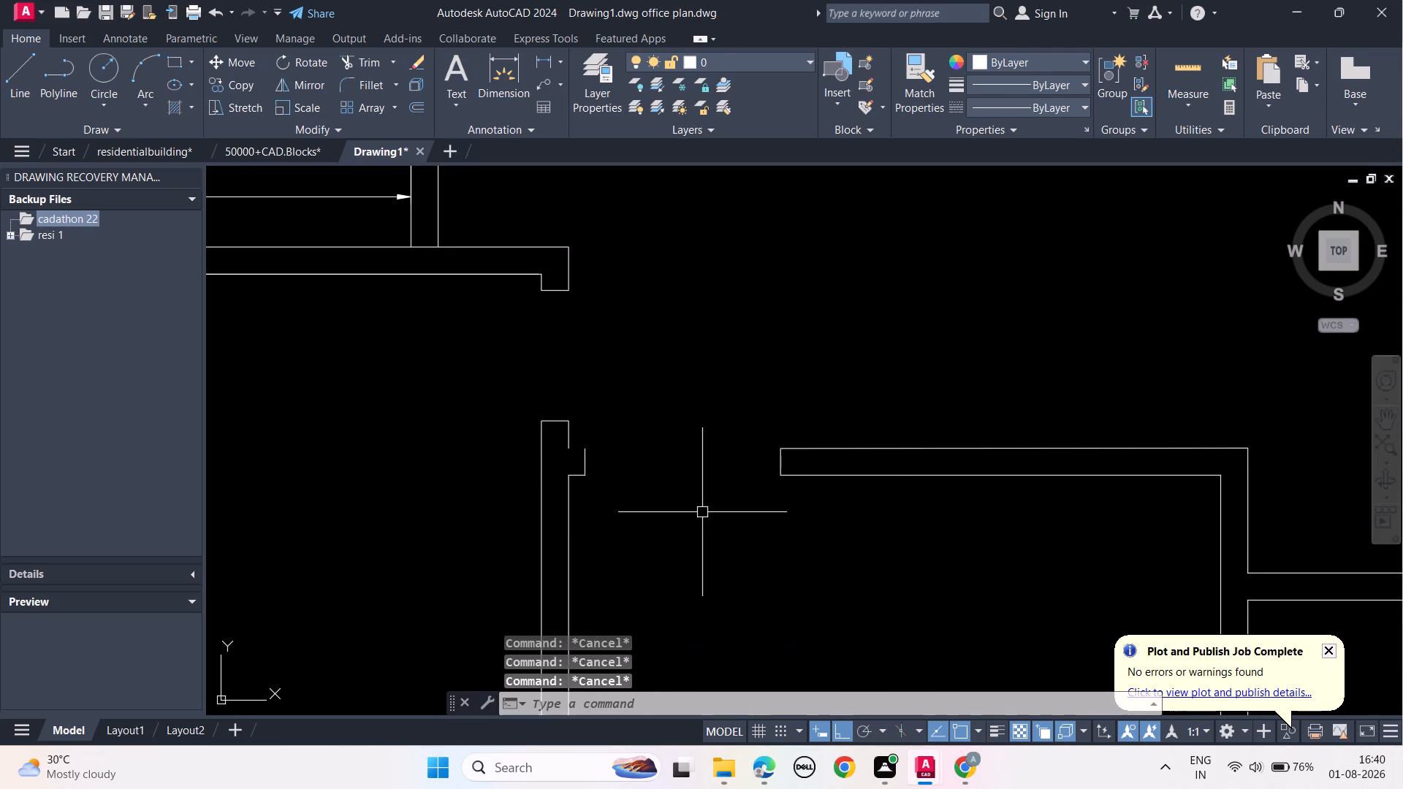
Draw a short line from the left wall to the top of the left jamb to close the wall stub.
{"action": "type", "text": "L"}
{"action": "key", "text": "space"}
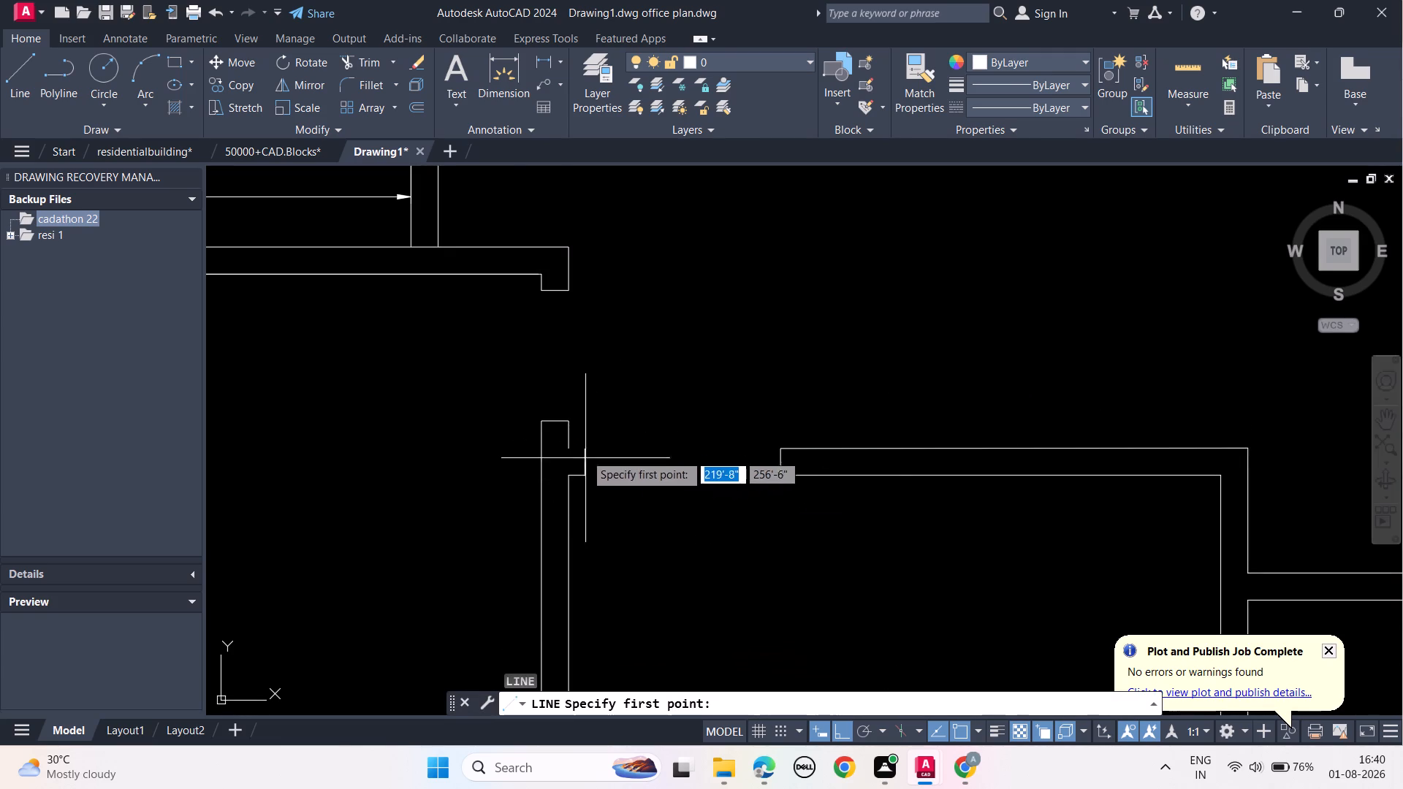
{"action": "scroll", "coordinate": [582, 446], "scroll_direction": "up", "scroll_amount": 3}
{"action": "left_click_drag", "start_coordinate": [514, 462], "coordinate": [523, 462]}
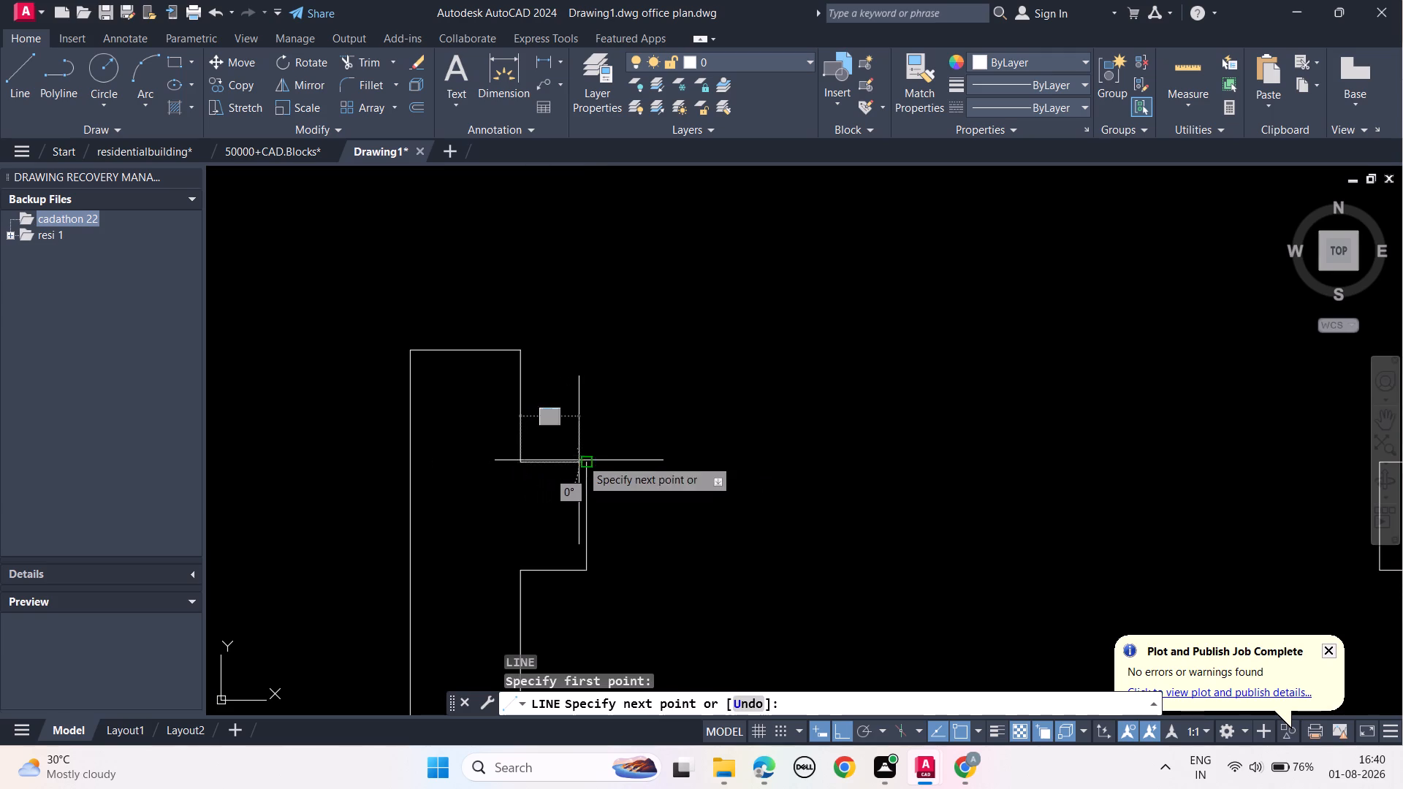
{"action": "left_click", "coordinate": [585, 459]}
{"action": "key", "text": "Escape"}
{"action": "key", "text": "Escape"}
{"action": "key", "text": "Escape"}
{"action": "scroll", "coordinate": [689, 476], "scroll_direction": "down", "scroll_amount": 3}
{"action": "middle_click_drag", "start_coordinate": [752, 541], "coordinate": [753, 541]}
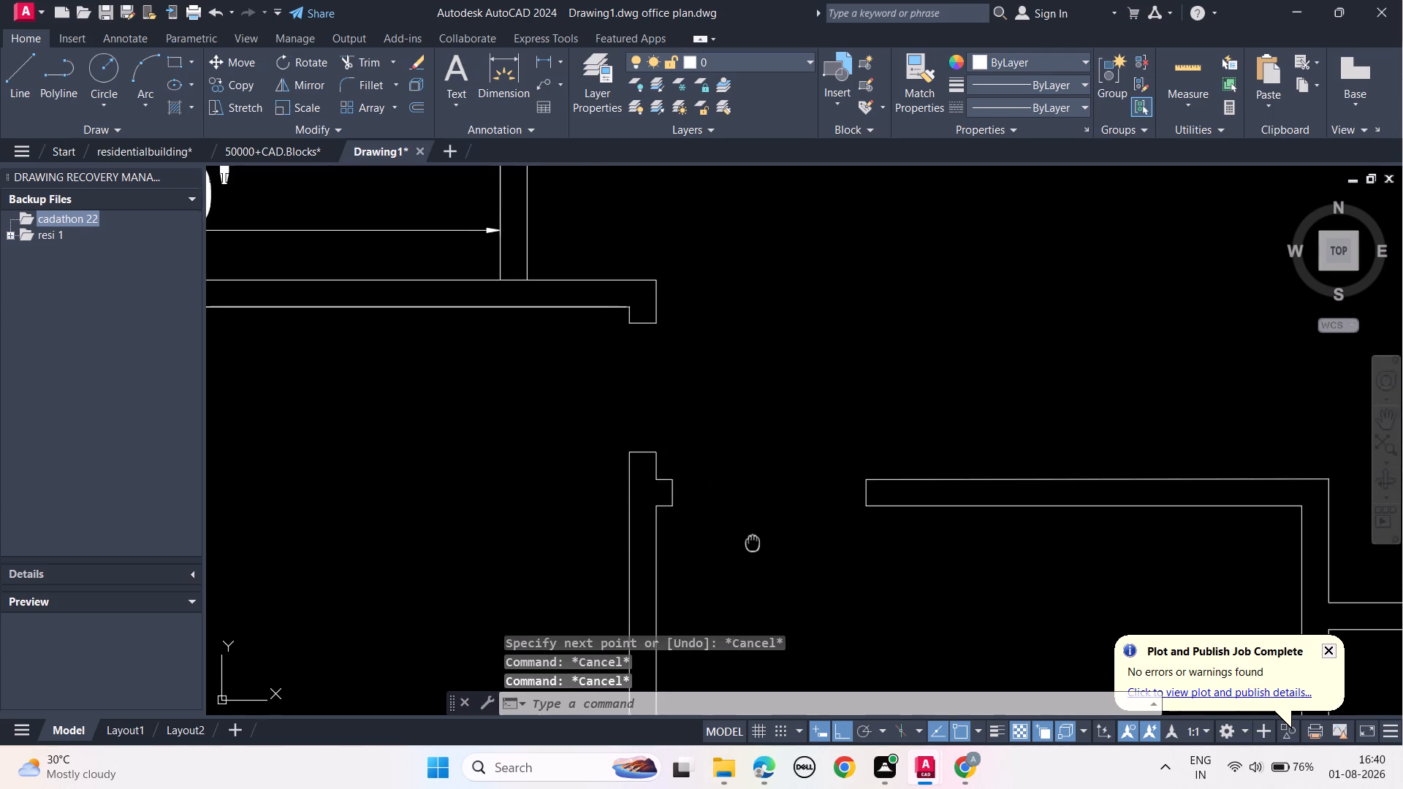
{"action": "middle_click_drag", "start_coordinate": [753, 541], "coordinate": [729, 500]}
{"action": "key", "text": "Escape"}
{"action": "key", "text": "Escape"}
{"action": "key", "text": "Escape"}
Draw a short vertical line across the top wall of the 15'-9" room at its left corner.
{"action": "scroll", "coordinate": [725, 498], "scroll_direction": "down", "scroll_amount": 2}
{"action": "middle_click_drag", "start_coordinate": [757, 544], "coordinate": [725, 455]}
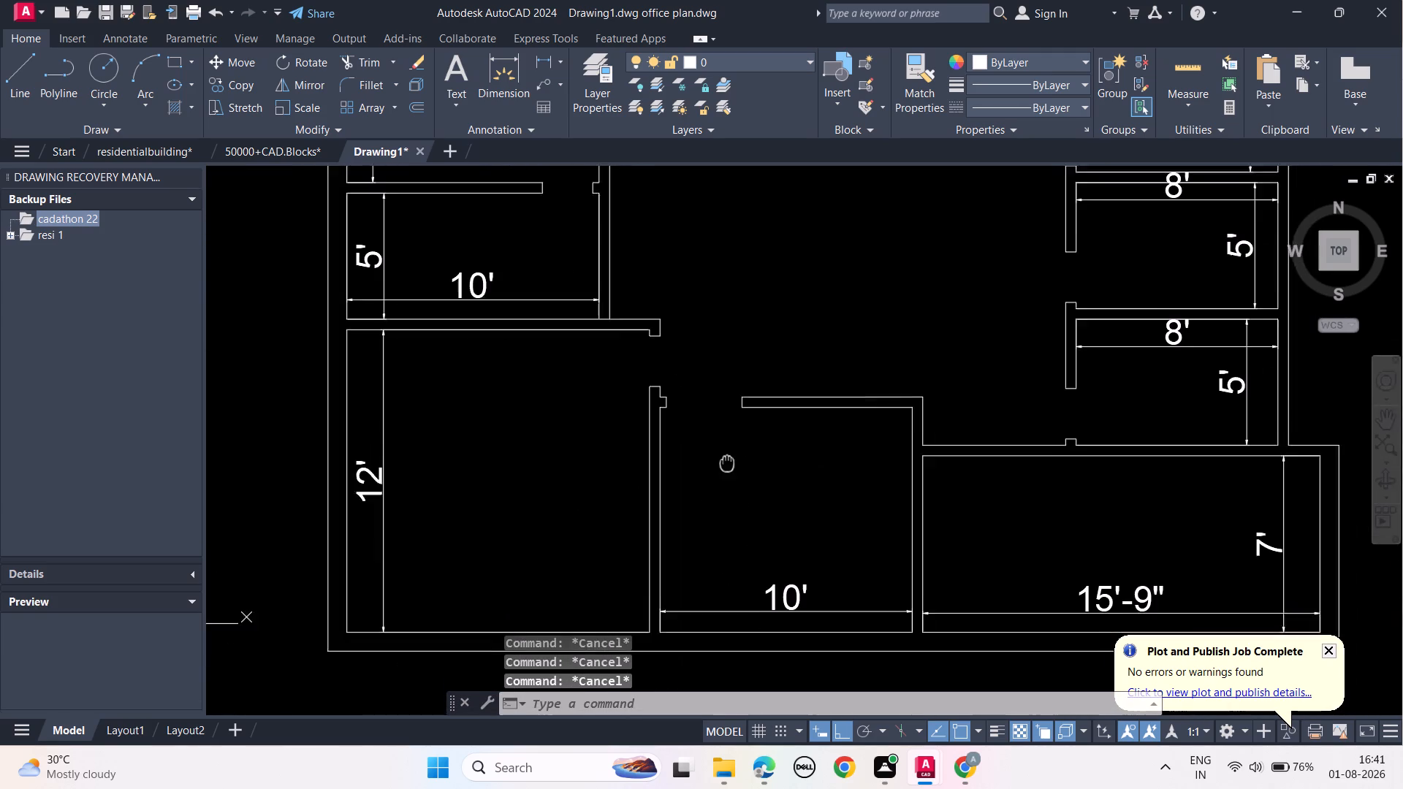
{"action": "middle_click_drag", "start_coordinate": [725, 455], "coordinate": [723, 443]}
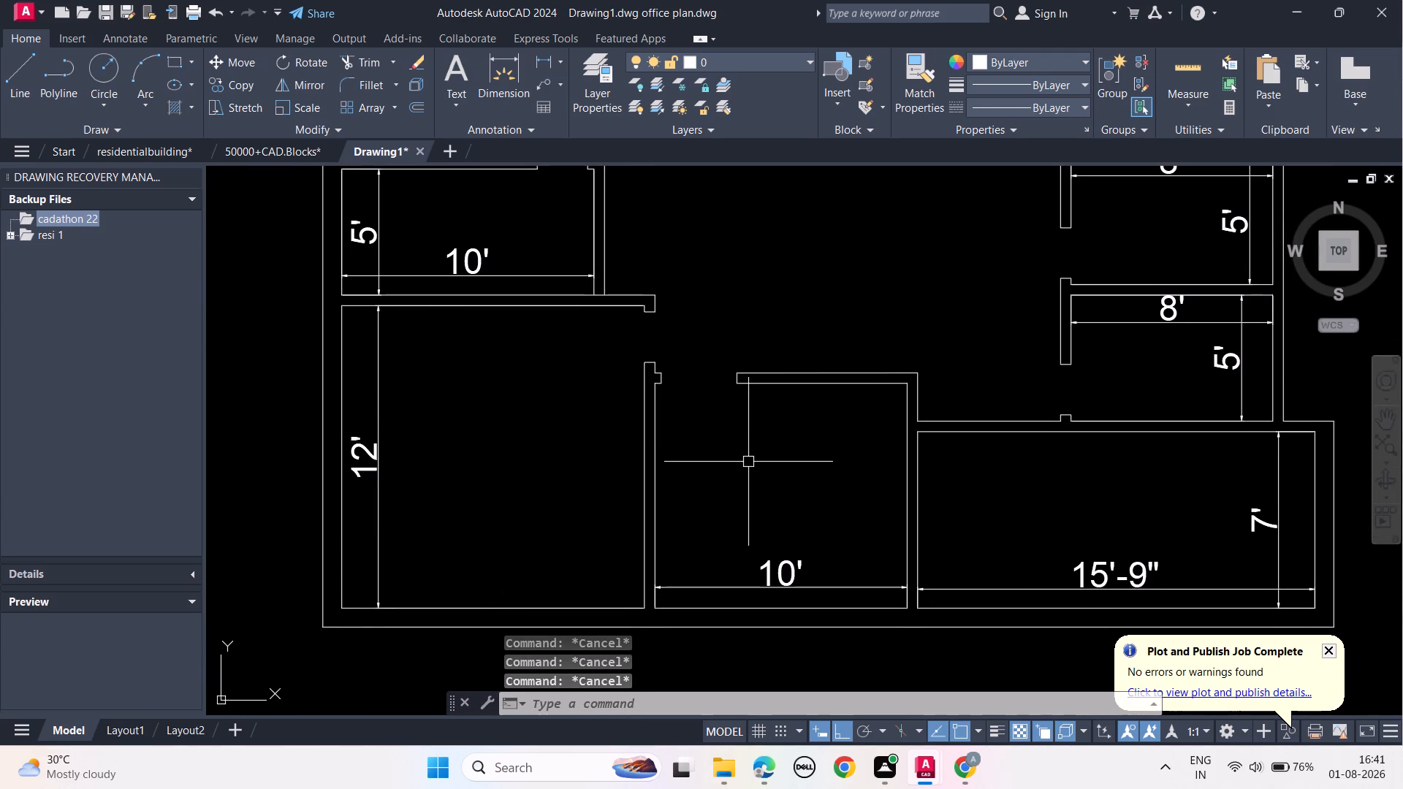
{"action": "middle_click_drag", "start_coordinate": [998, 498], "coordinate": [980, 509]}
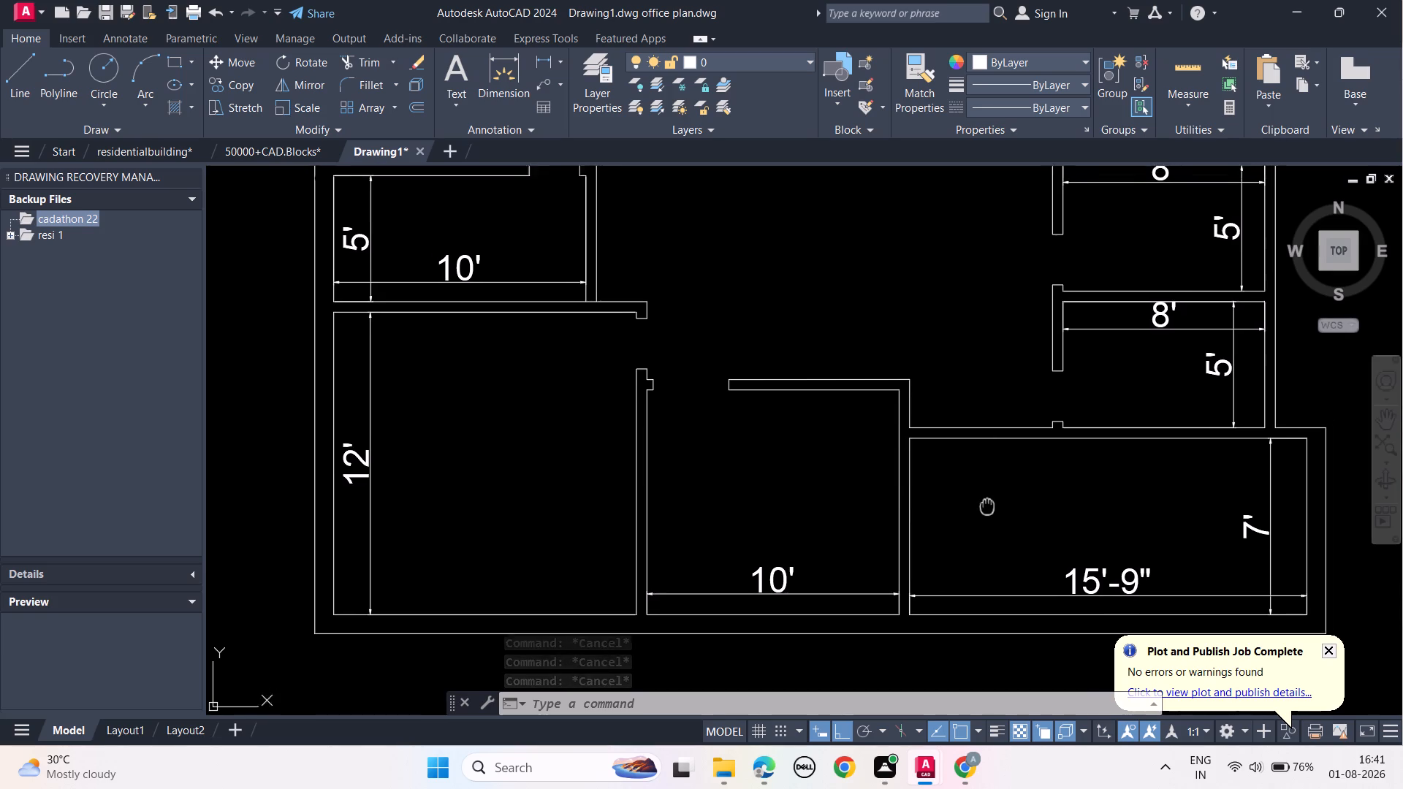
{"action": "middle_click_drag", "start_coordinate": [980, 509], "coordinate": [815, 545]}
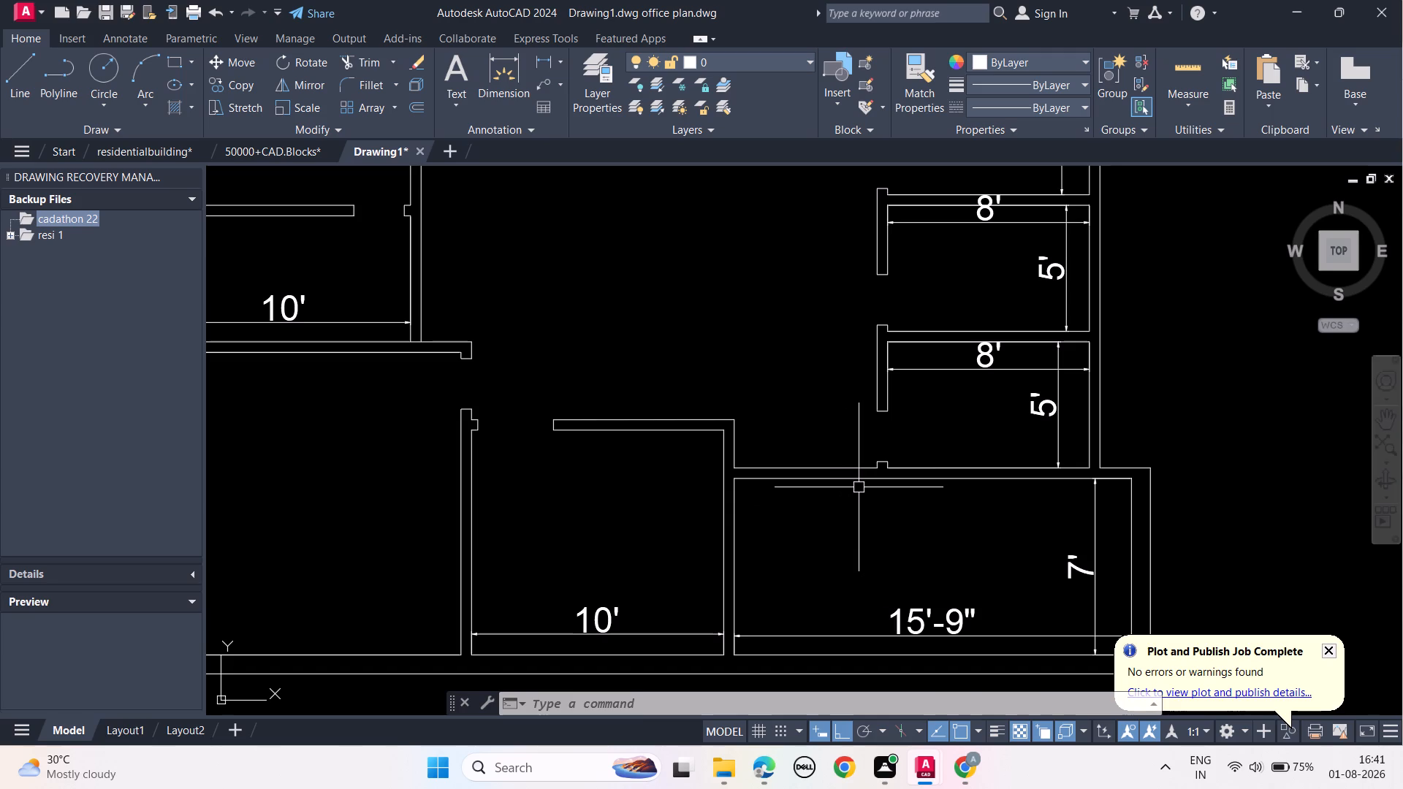
{"action": "scroll", "coordinate": [859, 487], "scroll_direction": "up", "scroll_amount": 1}
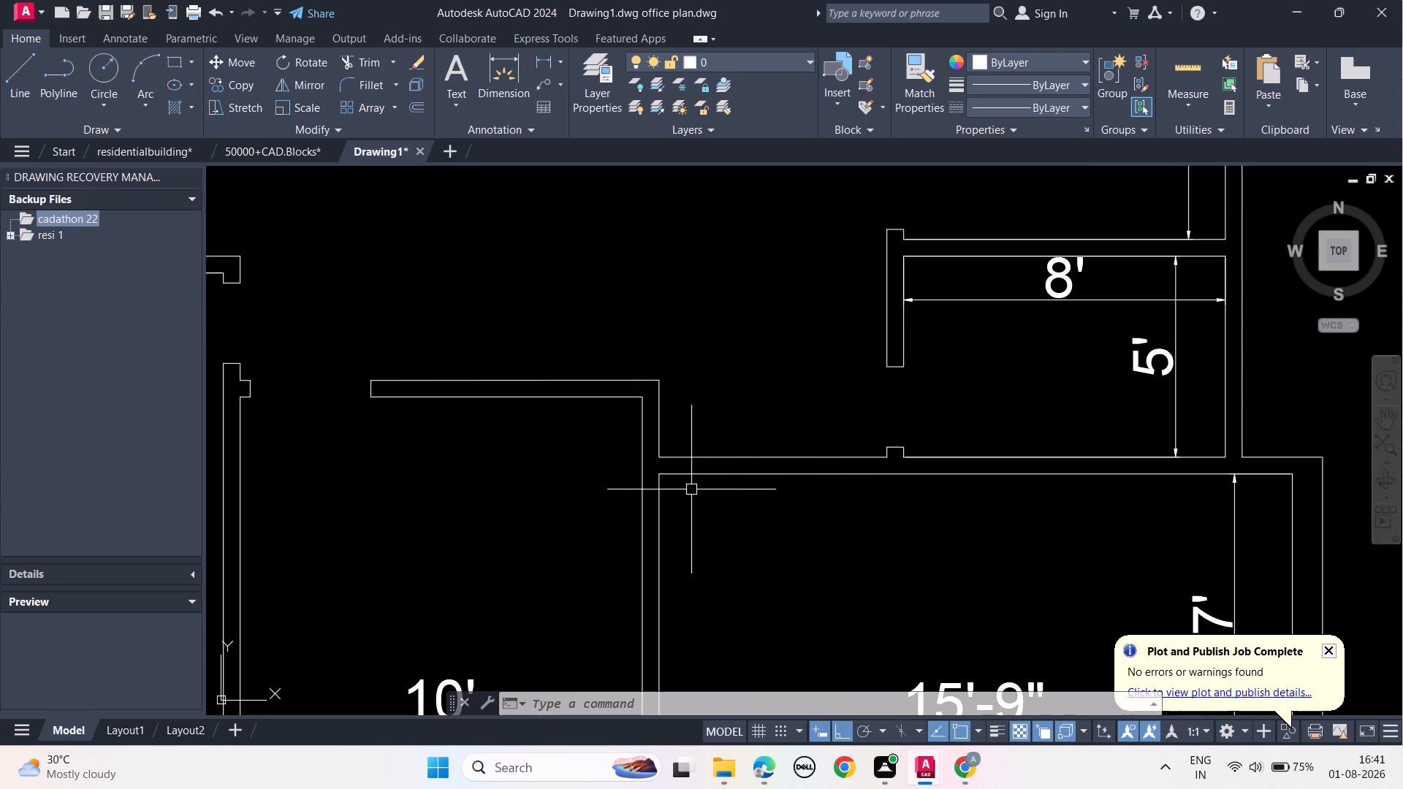
{"action": "scroll", "coordinate": [691, 487], "scroll_direction": "up", "scroll_amount": 1}
{"action": "type", "text": "L"}
{"action": "key", "text": "space"}
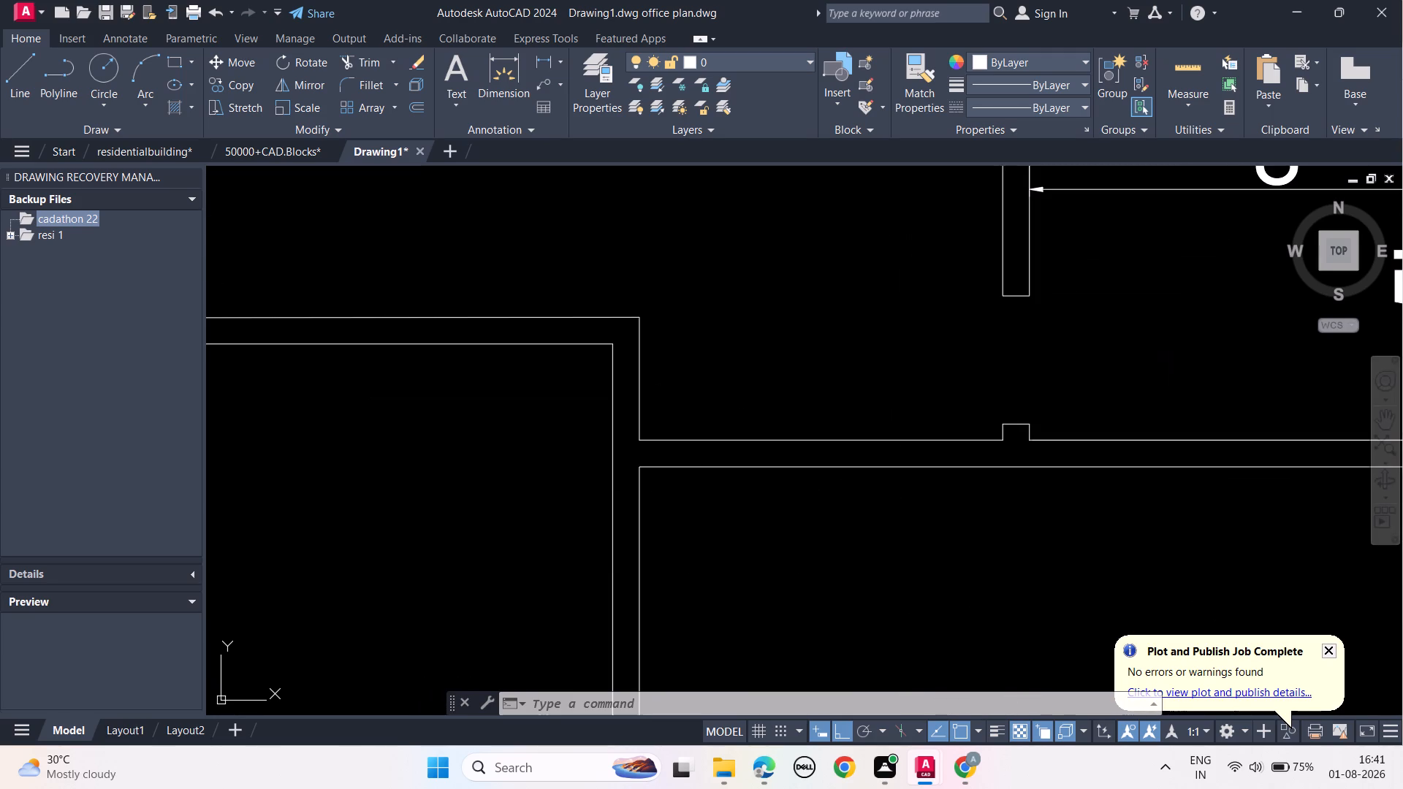
{"action": "left_click", "coordinate": [637, 438]}
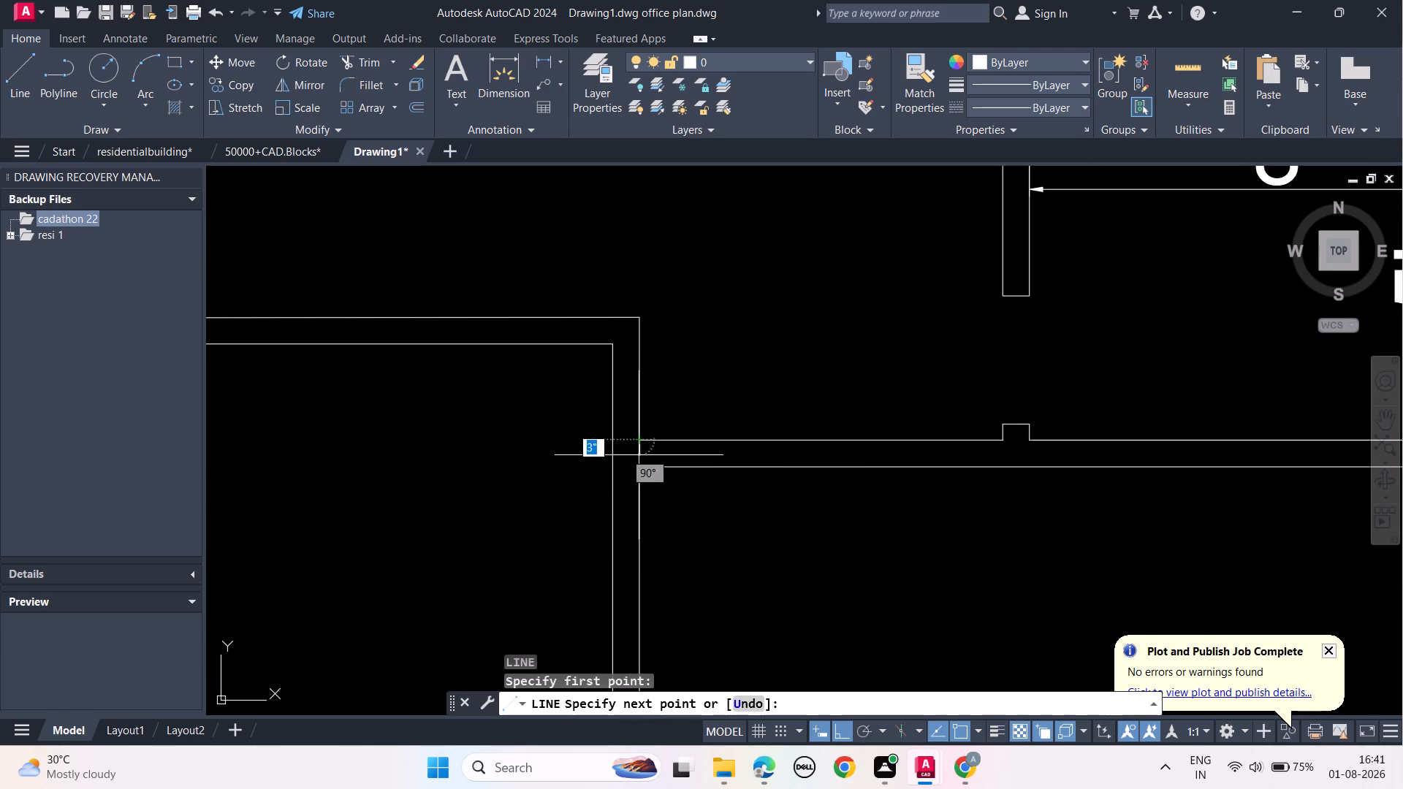
{"action": "left_click", "coordinate": [639, 466]}
{"action": "key", "text": "Escape"}
{"action": "key", "text": "Escape"}
Offset the short line 3" to the right inside the 15'-9" room's top wall for the first door jamb.
{"action": "left_click", "coordinate": [642, 457]}
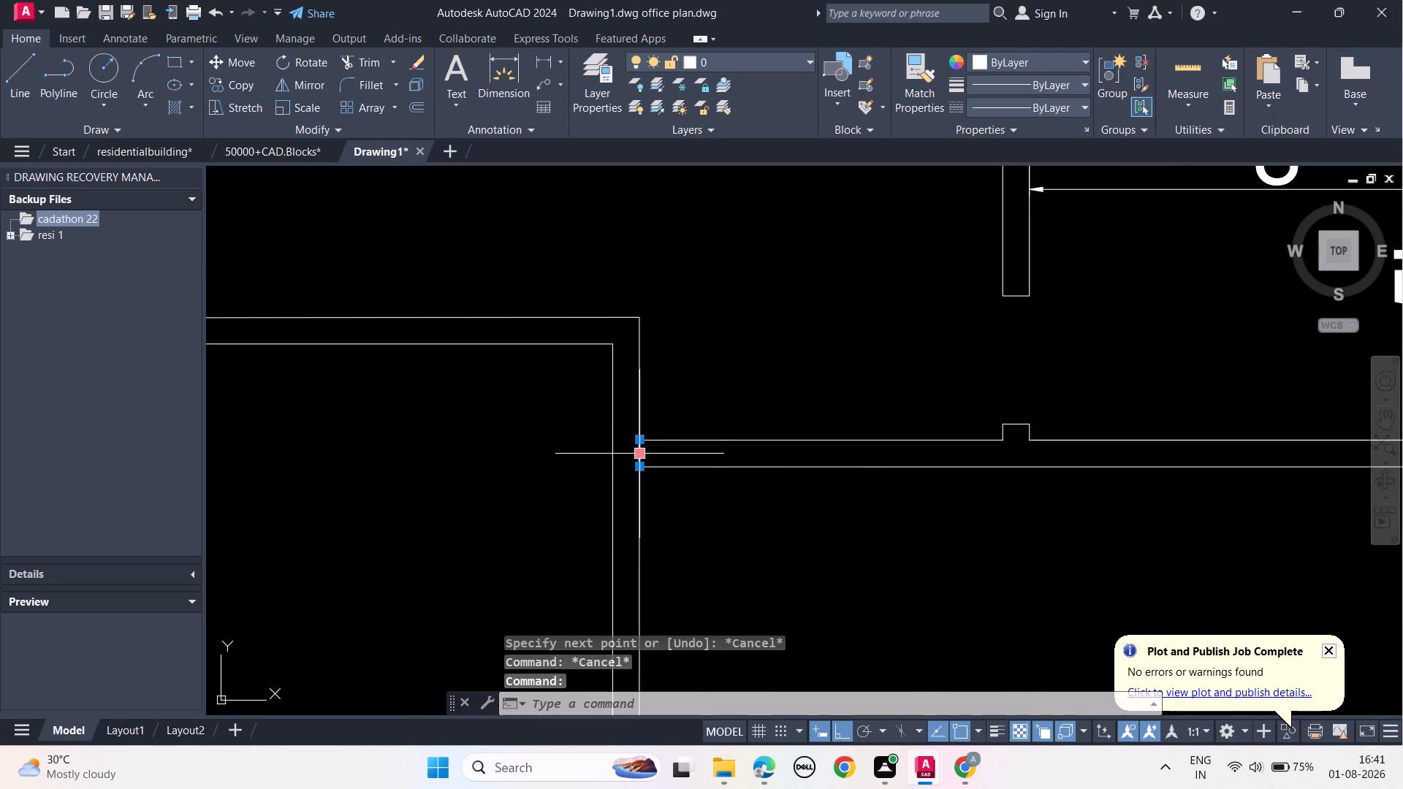
{"action": "type", "text": "OFF"}
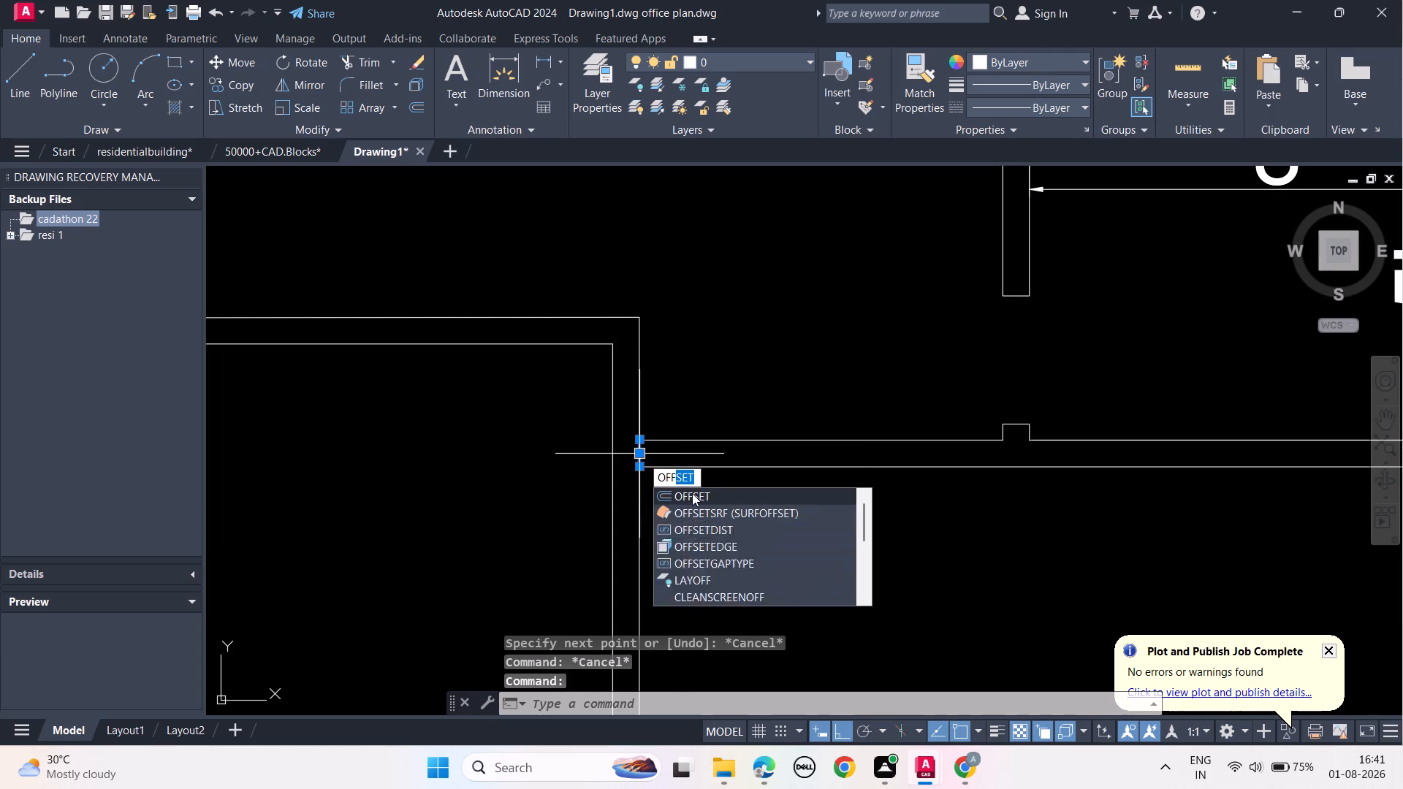
{"action": "left_click", "coordinate": [692, 493]}
{"action": "type", "text": "3\""}
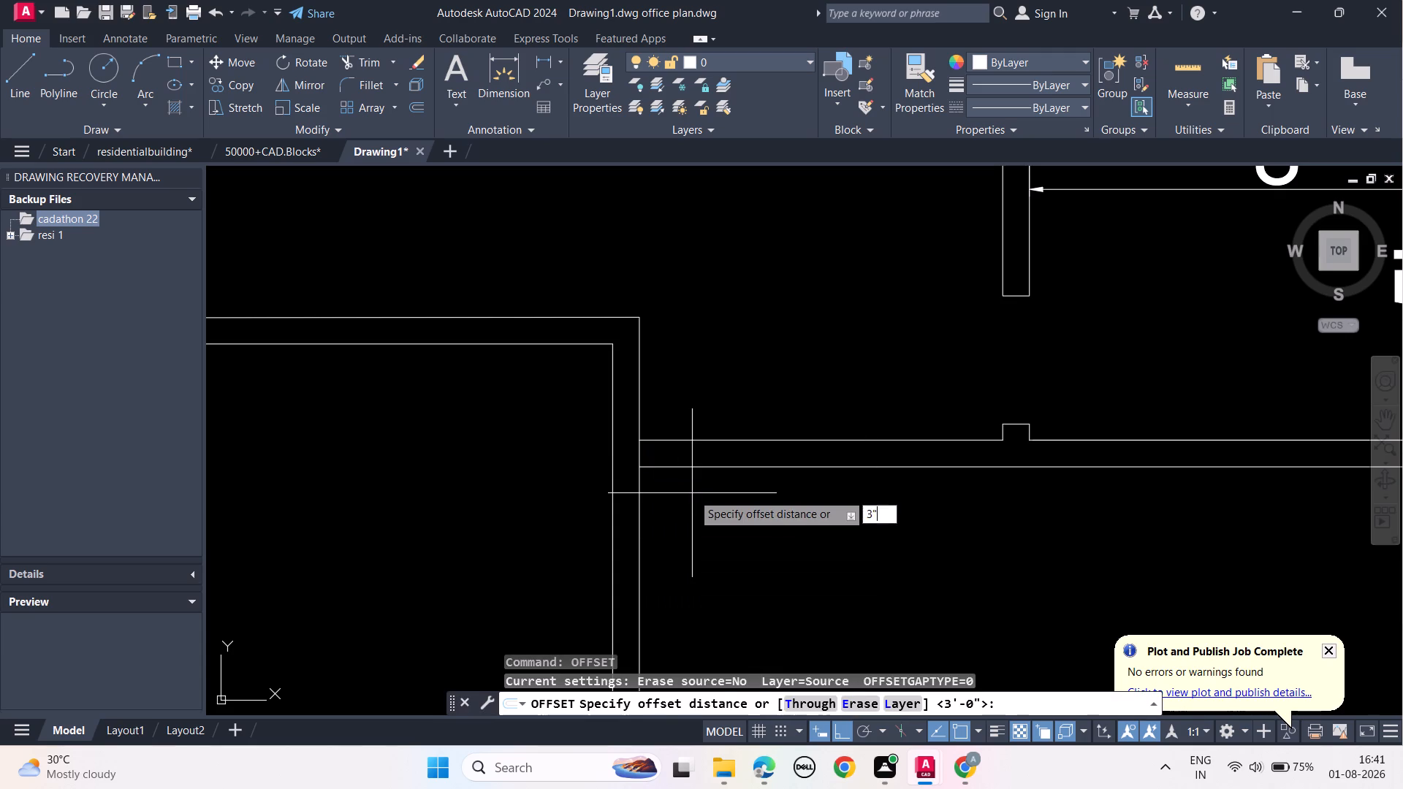
{"action": "key", "text": "Return"}
{"action": "left_click", "coordinate": [747, 481]}
{"action": "key", "text": "Escape"}
{"action": "key", "text": "Escape"}
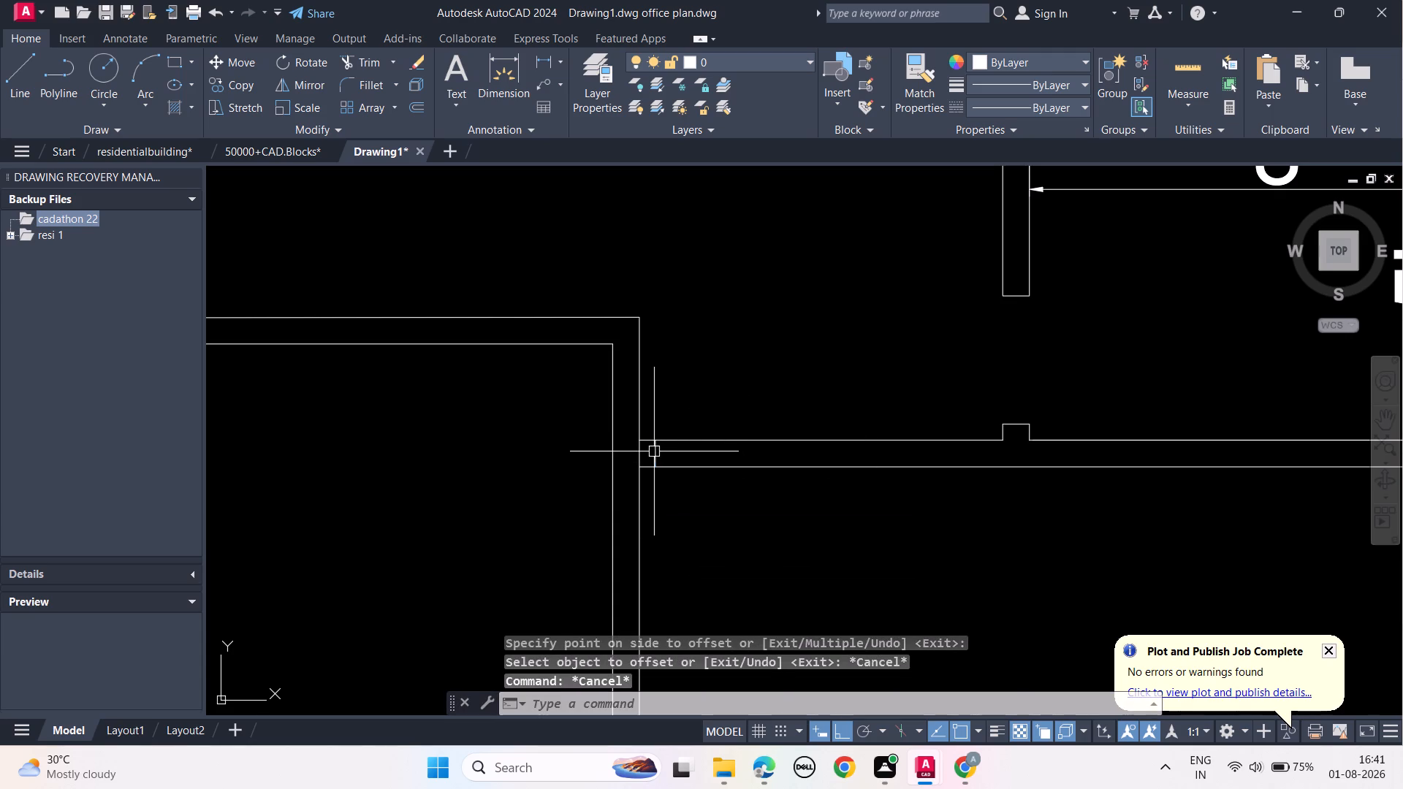
Offset the new jamb line 3' to the right to mark the other side of the 15'-9" room's doorway.
{"action": "left_click", "coordinate": [654, 451]}
{"action": "type", "text": "OFF"}
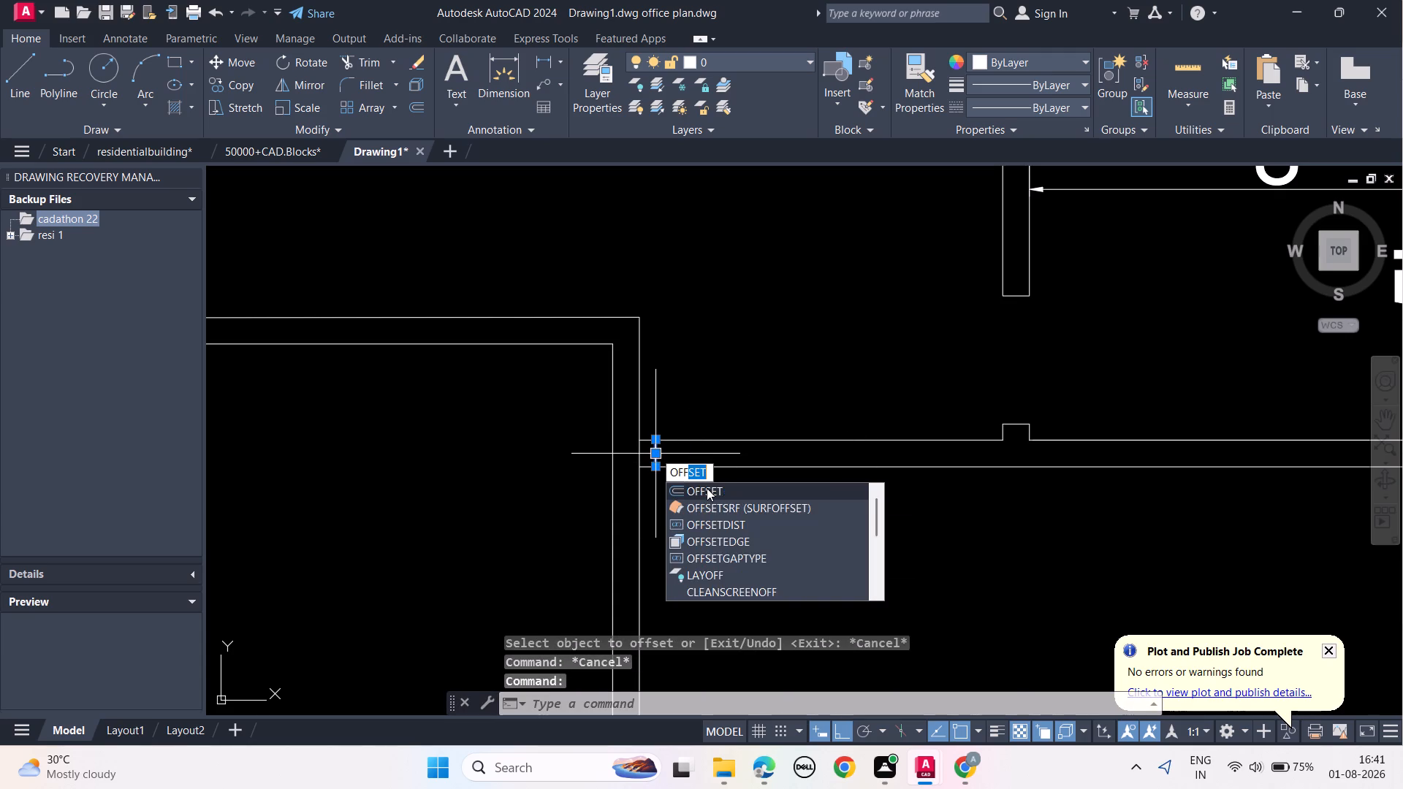
{"action": "left_click", "coordinate": [708, 488]}
{"action": "type", "text": "3'"}
{"action": "key", "text": "Return"}
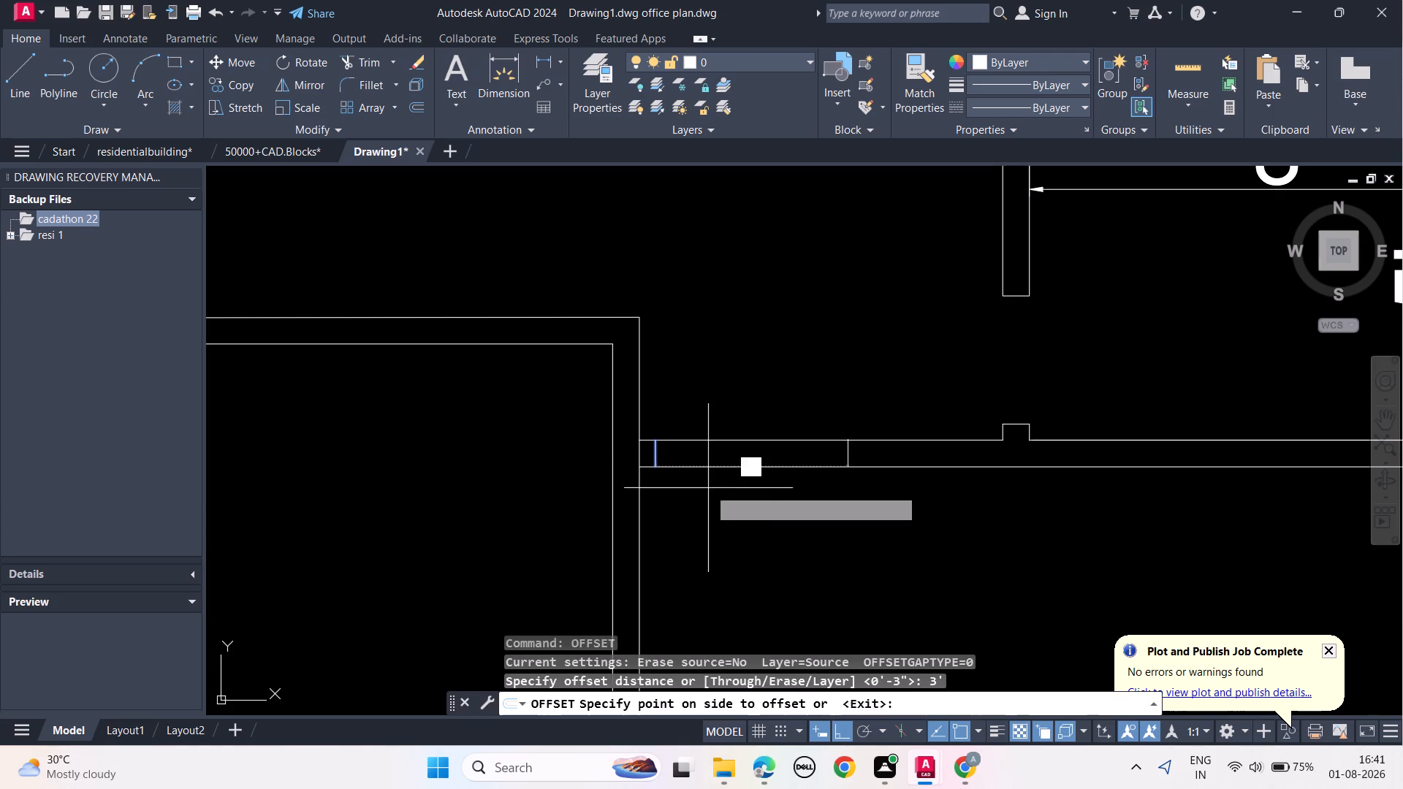
{"action": "left_click", "coordinate": [786, 491]}
{"action": "key", "text": "Escape"}
{"action": "key", "text": "Escape"}
{"action": "key", "text": "Escape"}
Delete the original short line at the left corner of the 15'-9" room's top wall.
{"action": "left_click", "coordinate": [637, 456]}
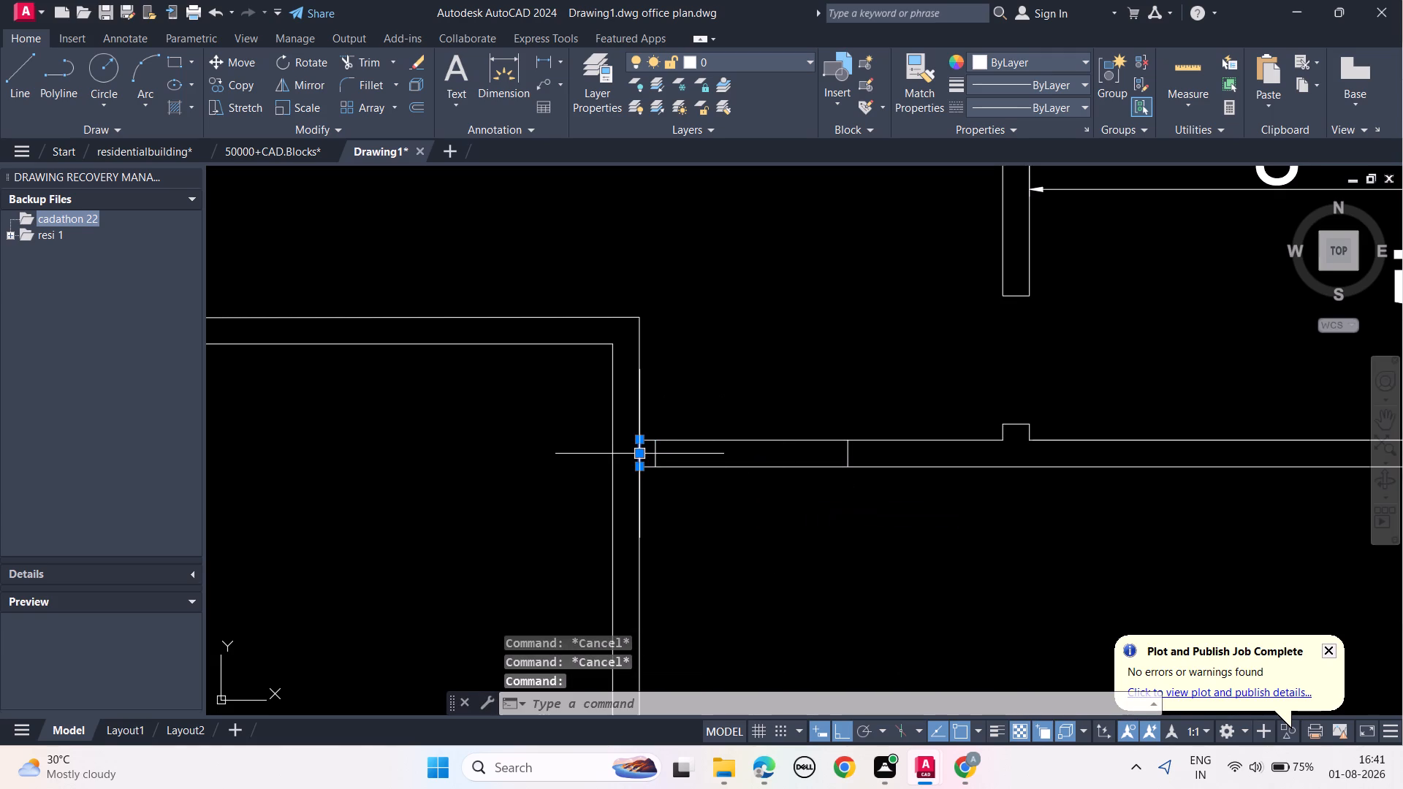
{"action": "key", "text": "Delete"}
Trim both lines of the 15'-9" room's top wall between the two jamb lines to open the doorway.
{"action": "type", "text": "TR"}
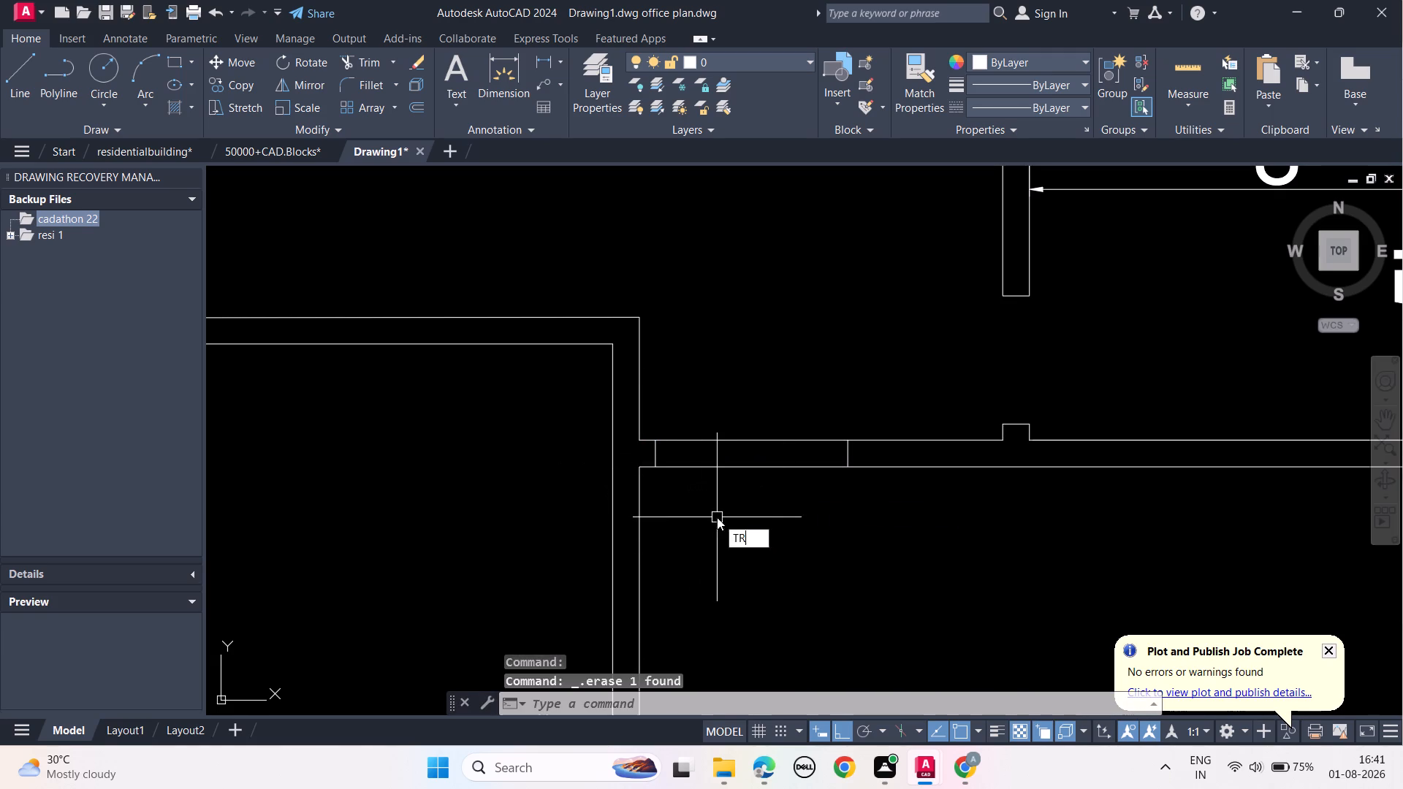
{"action": "key", "text": "space"}
{"action": "left_click", "coordinate": [730, 468]}
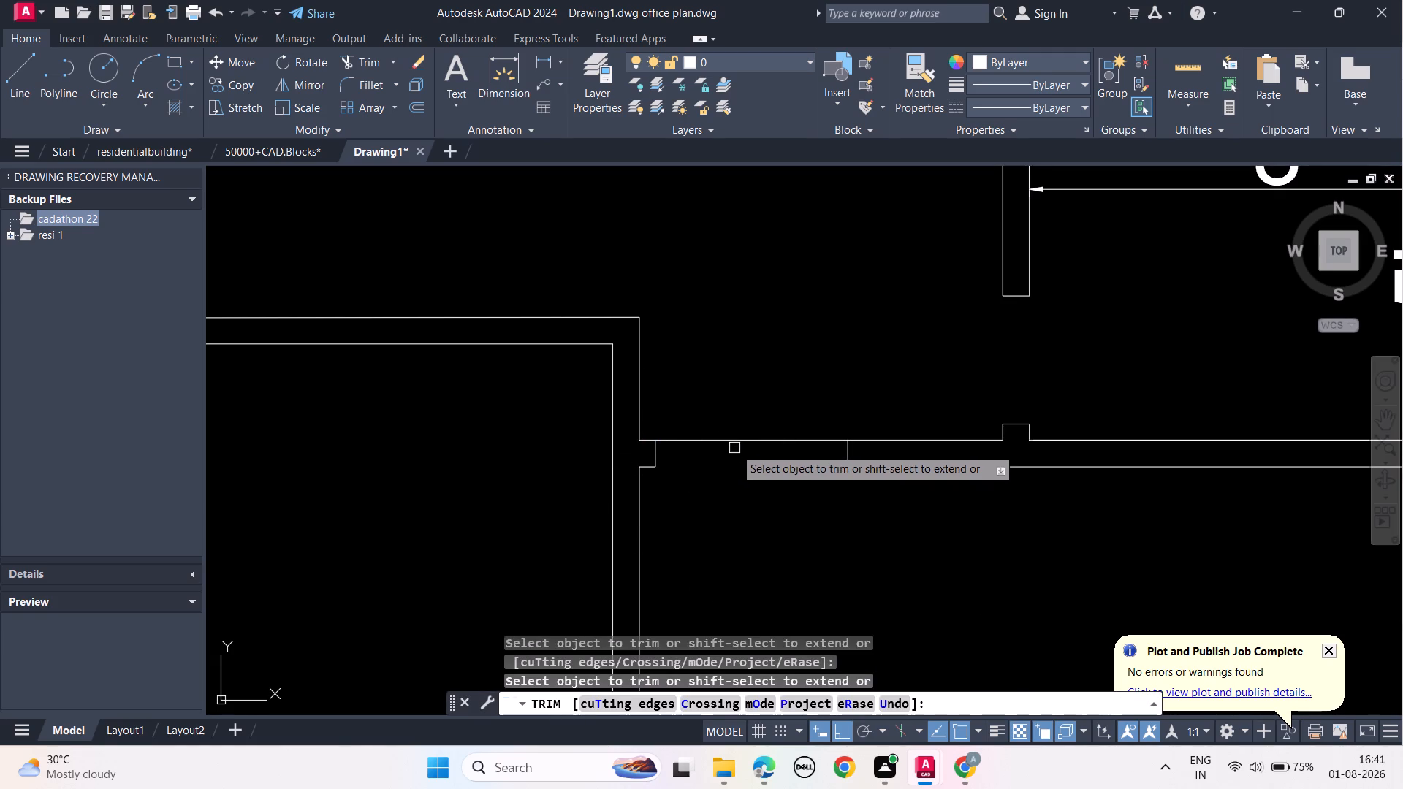
{"action": "left_click", "coordinate": [735, 443]}
{"action": "key", "text": "Escape"}
{"action": "key", "text": "Escape"}
{"action": "key", "text": "Escape"}
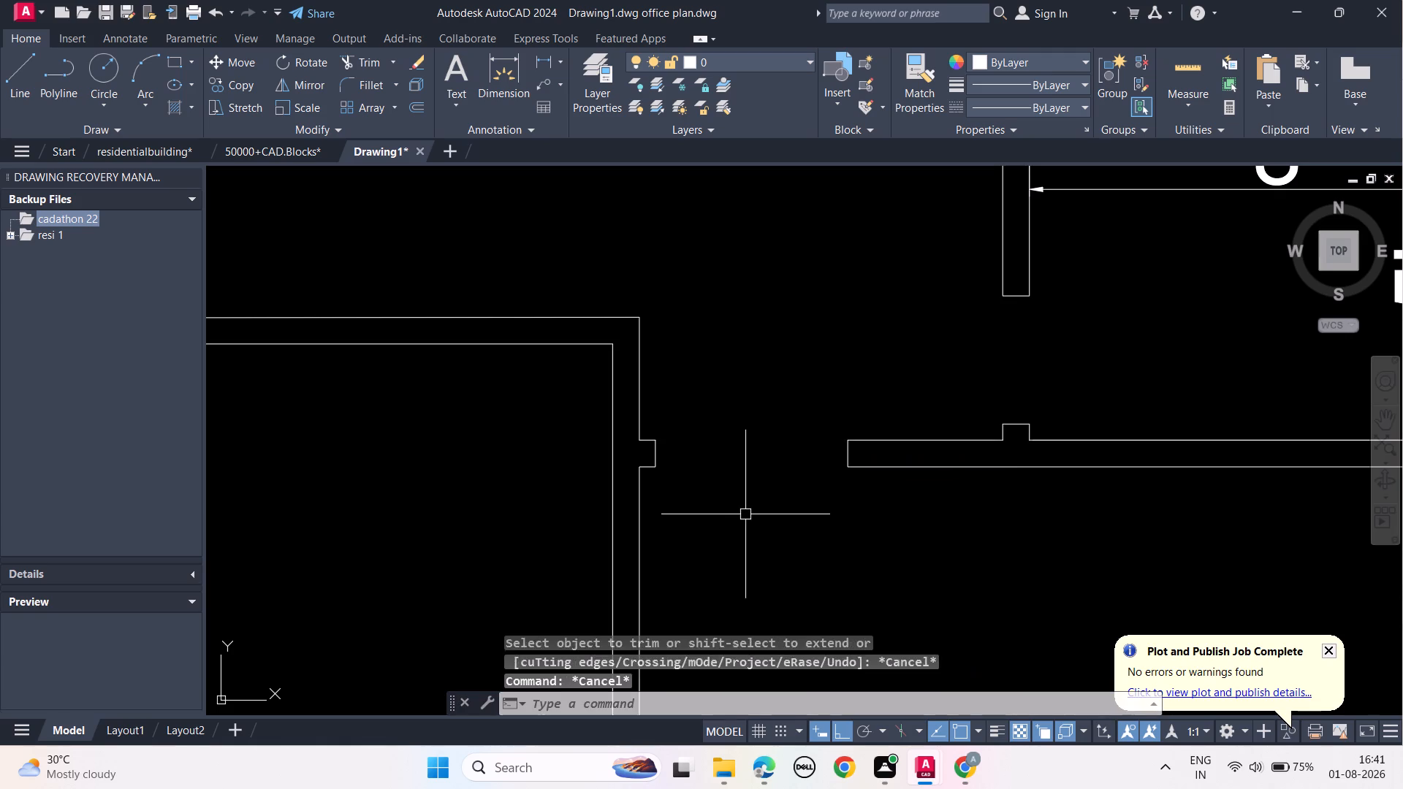
{"action": "key", "text": "Escape"}
Add a vertical dimension for the 10' middle room's depth, just inside its right wall.
{"action": "scroll", "coordinate": [748, 526], "scroll_direction": "down", "scroll_amount": 2}
{"action": "middle_click_drag", "start_coordinate": [775, 579], "coordinate": [833, 463]}
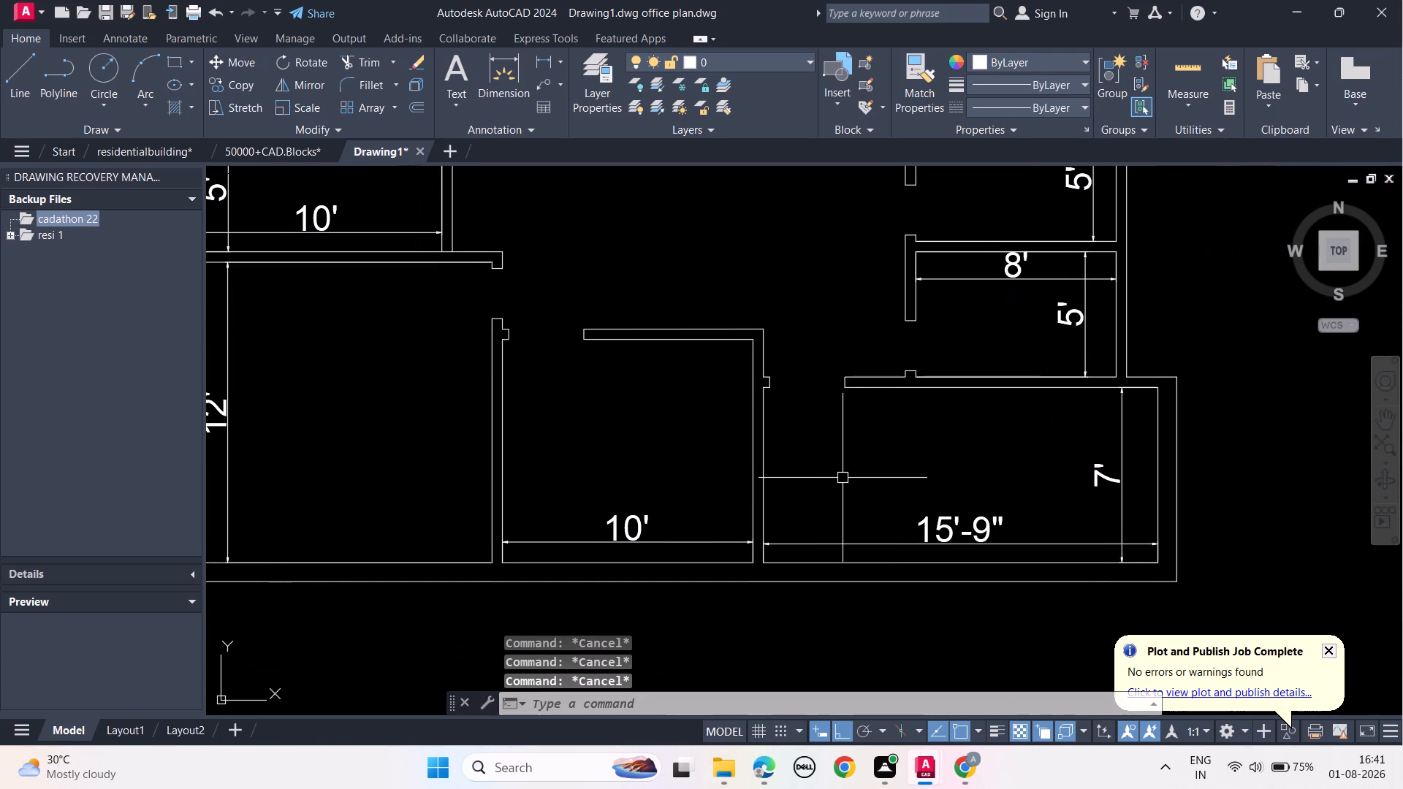
{"action": "middle_click_drag", "start_coordinate": [666, 460], "coordinate": [669, 509]}
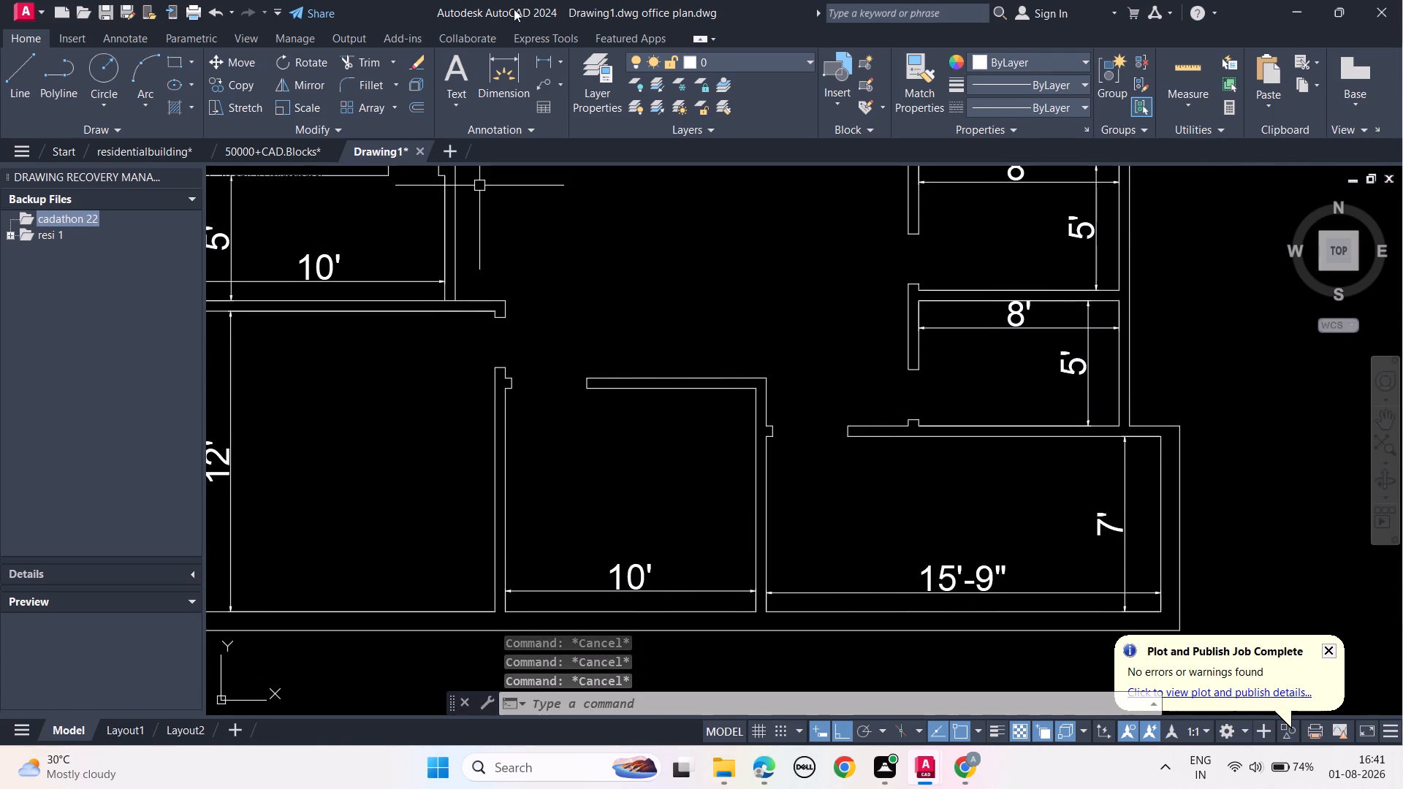
{"action": "left_click", "coordinate": [506, 69]}
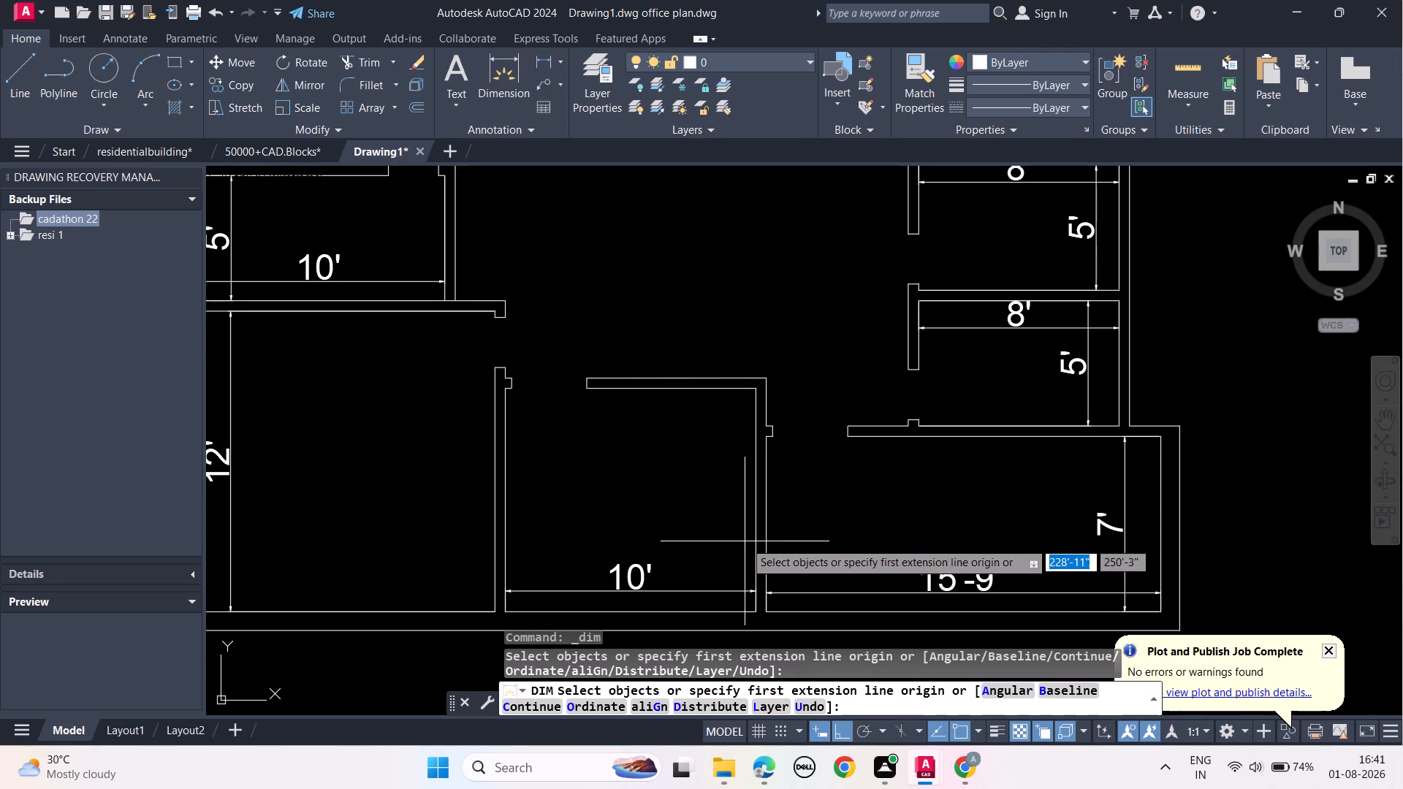
{"action": "left_click", "coordinate": [753, 533]}
{"action": "left_click", "coordinate": [735, 533]}
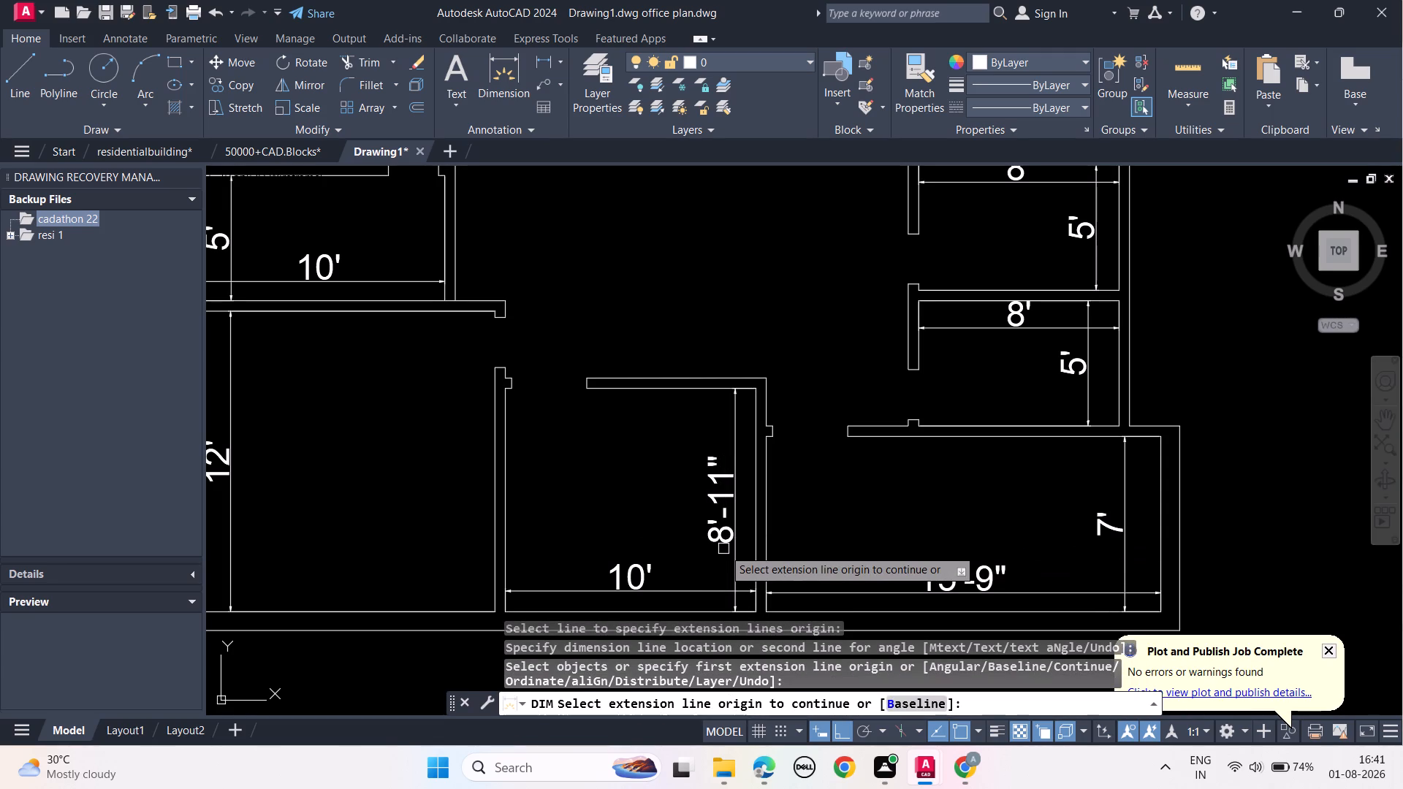
{"action": "key", "text": "Escape"}
{"action": "key", "text": "Escape"}
{"action": "key", "text": "Escape"}
{"action": "key", "text": "Escape"}
Add a horizontal dimension for the bottom-left room's width, just above its bottom wall.
{"action": "scroll", "coordinate": [718, 530], "scroll_direction": "down", "scroll_amount": 2}
{"action": "middle_click_drag", "start_coordinate": [712, 526], "coordinate": [734, 526]}
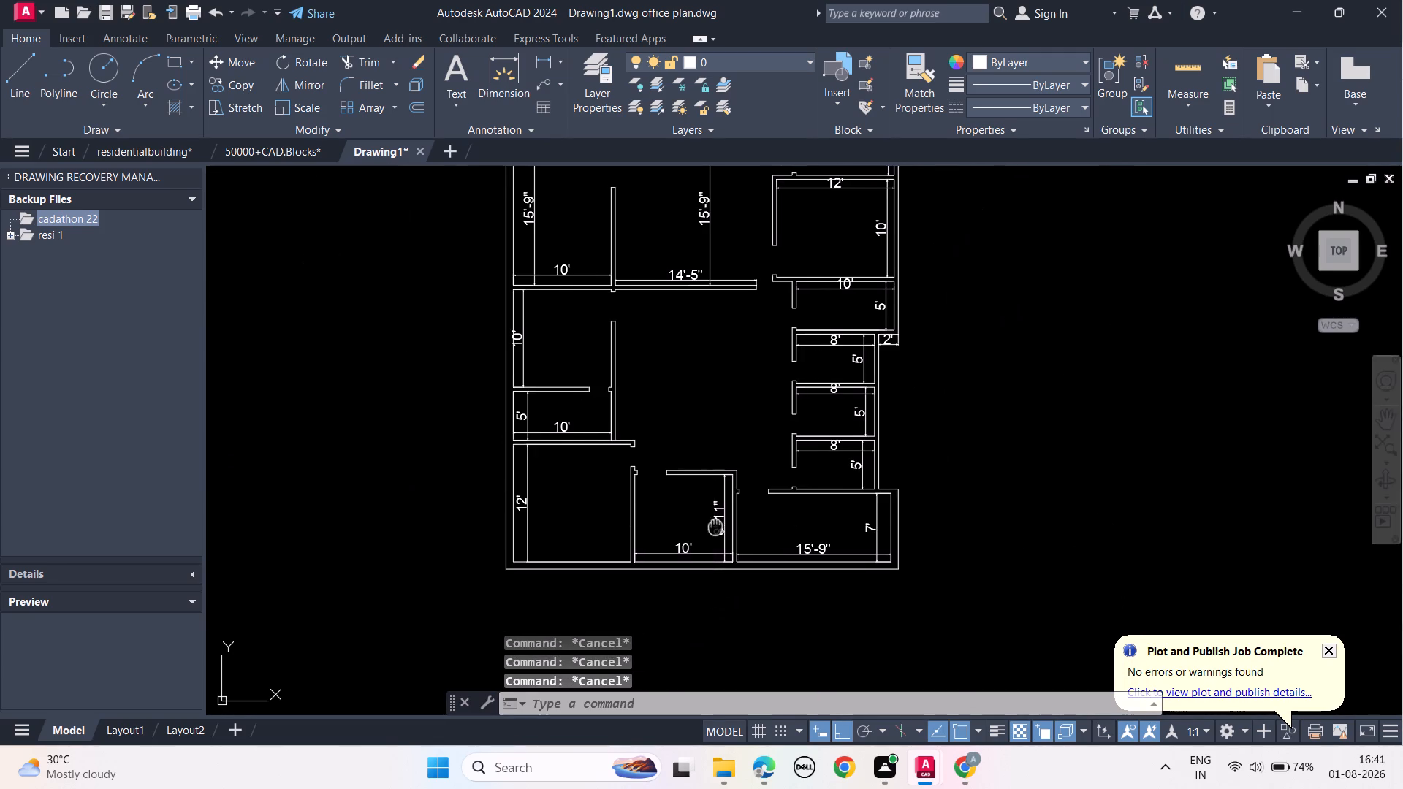
{"action": "middle_click_drag", "start_coordinate": [734, 526], "coordinate": [737, 525]}
{"action": "middle_click_drag", "start_coordinate": [615, 517], "coordinate": [626, 470]}
{"action": "left_click", "coordinate": [510, 89]}
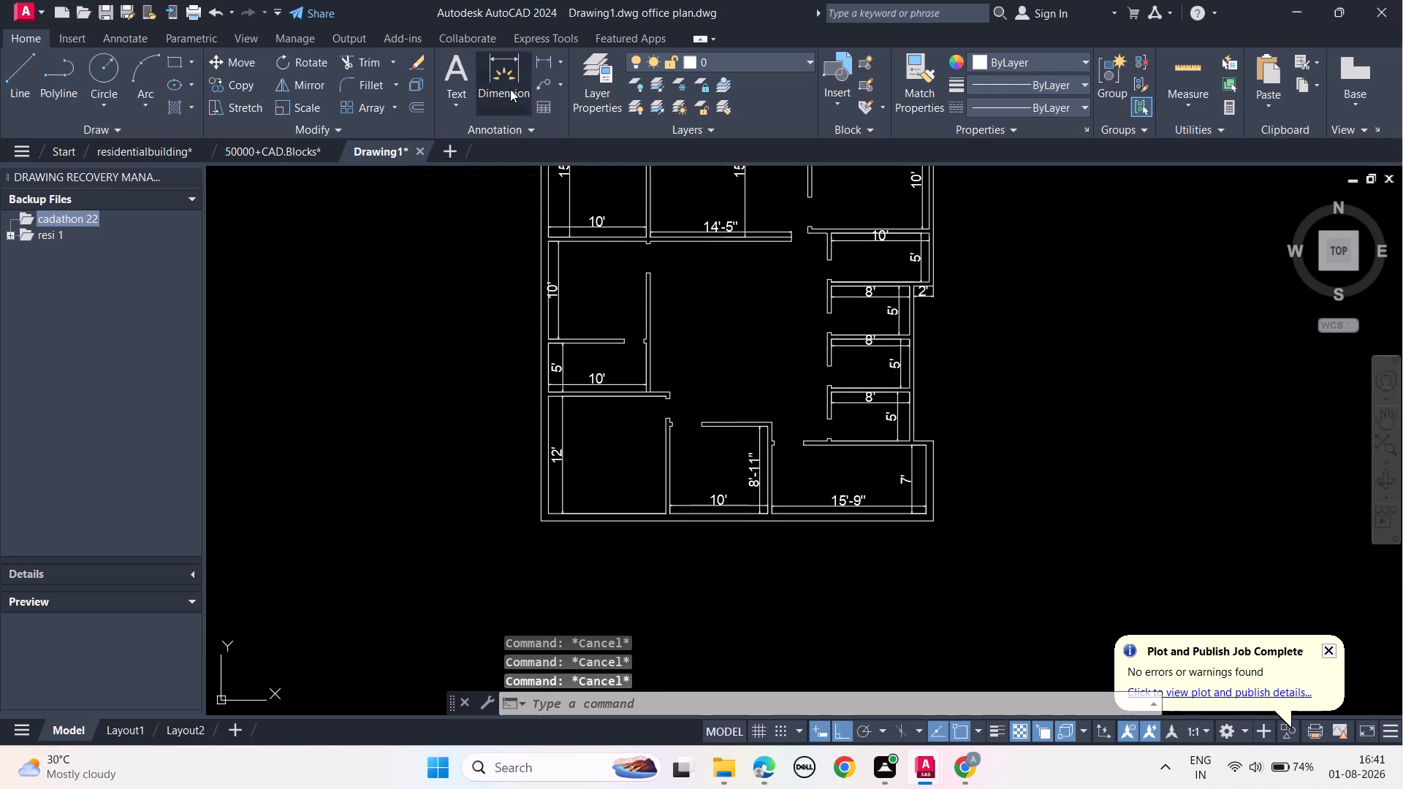
{"action": "scroll", "coordinate": [620, 509], "scroll_direction": "up", "scroll_amount": 2}
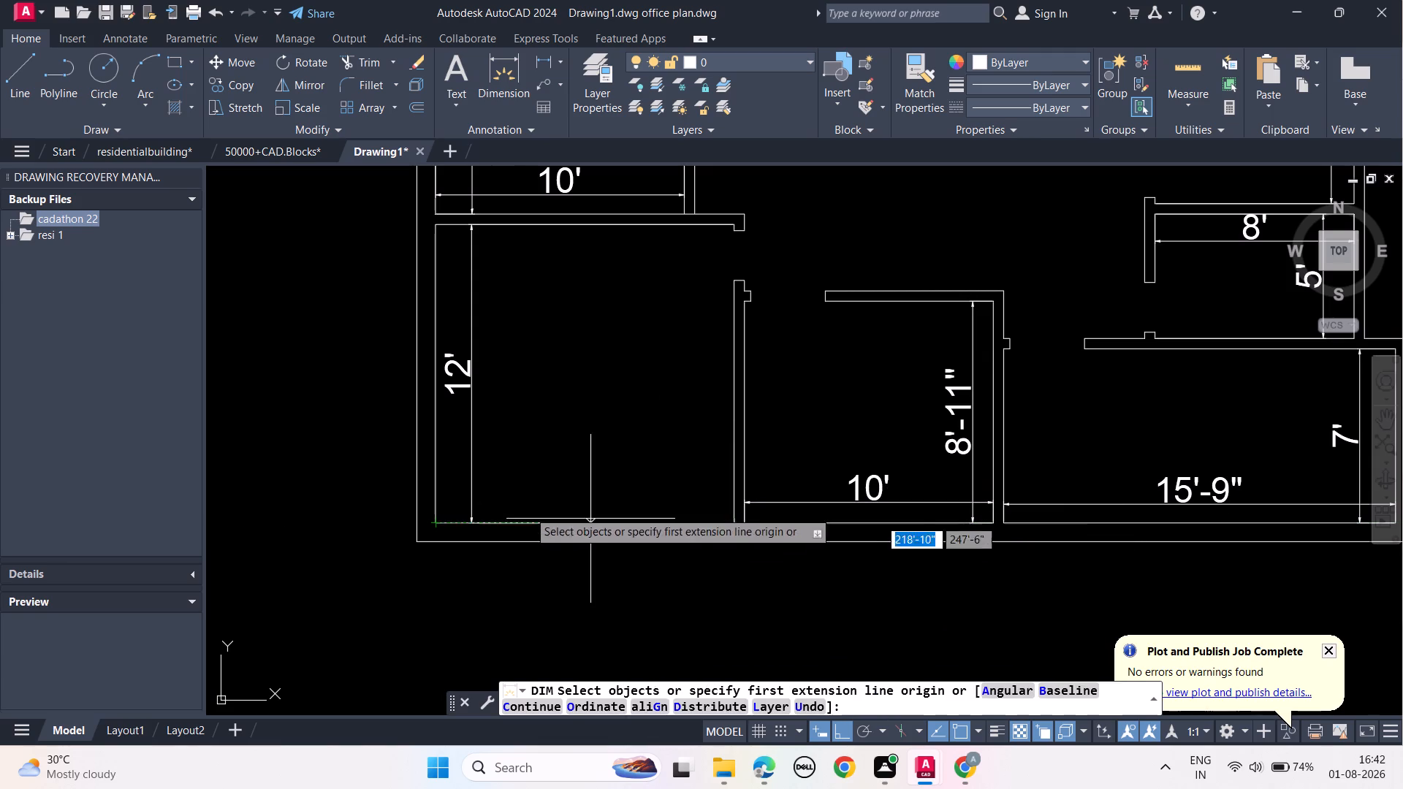
{"action": "left_click", "coordinate": [433, 524]}
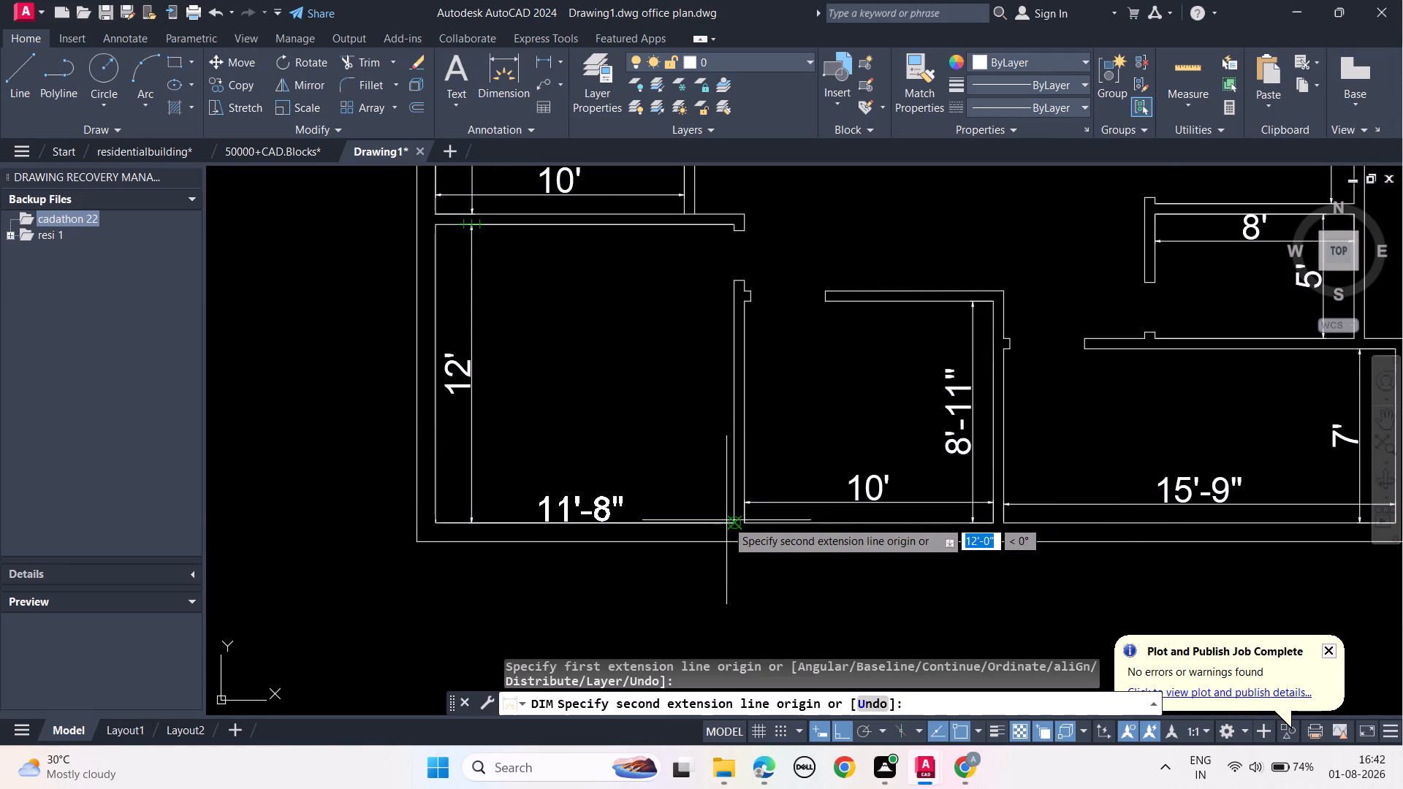
{"action": "scroll", "coordinate": [724, 520], "scroll_direction": "up", "scroll_amount": 3}
{"action": "left_click", "coordinate": [756, 533]}
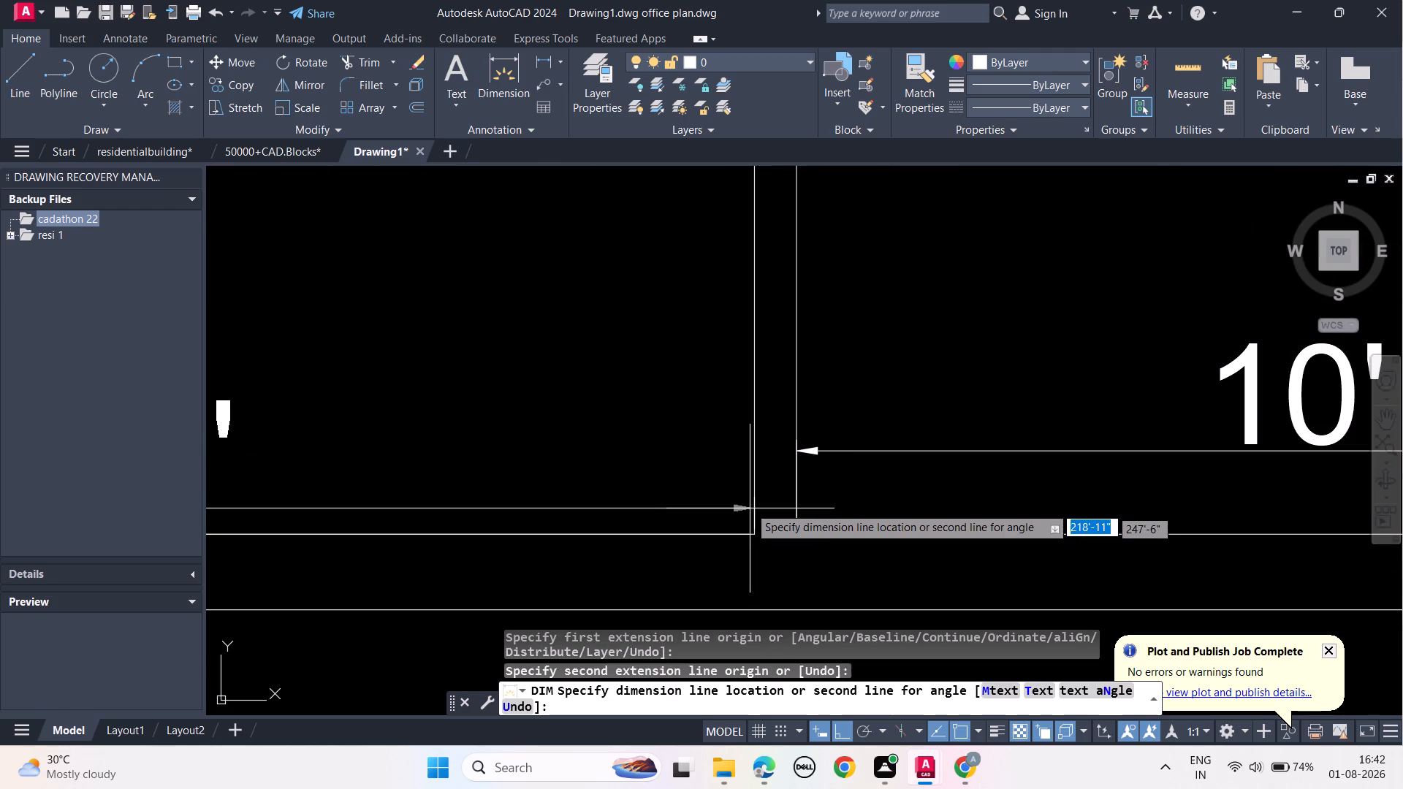
{"action": "left_click", "coordinate": [746, 499]}
{"action": "scroll", "coordinate": [741, 501], "scroll_direction": "down", "scroll_amount": 3}
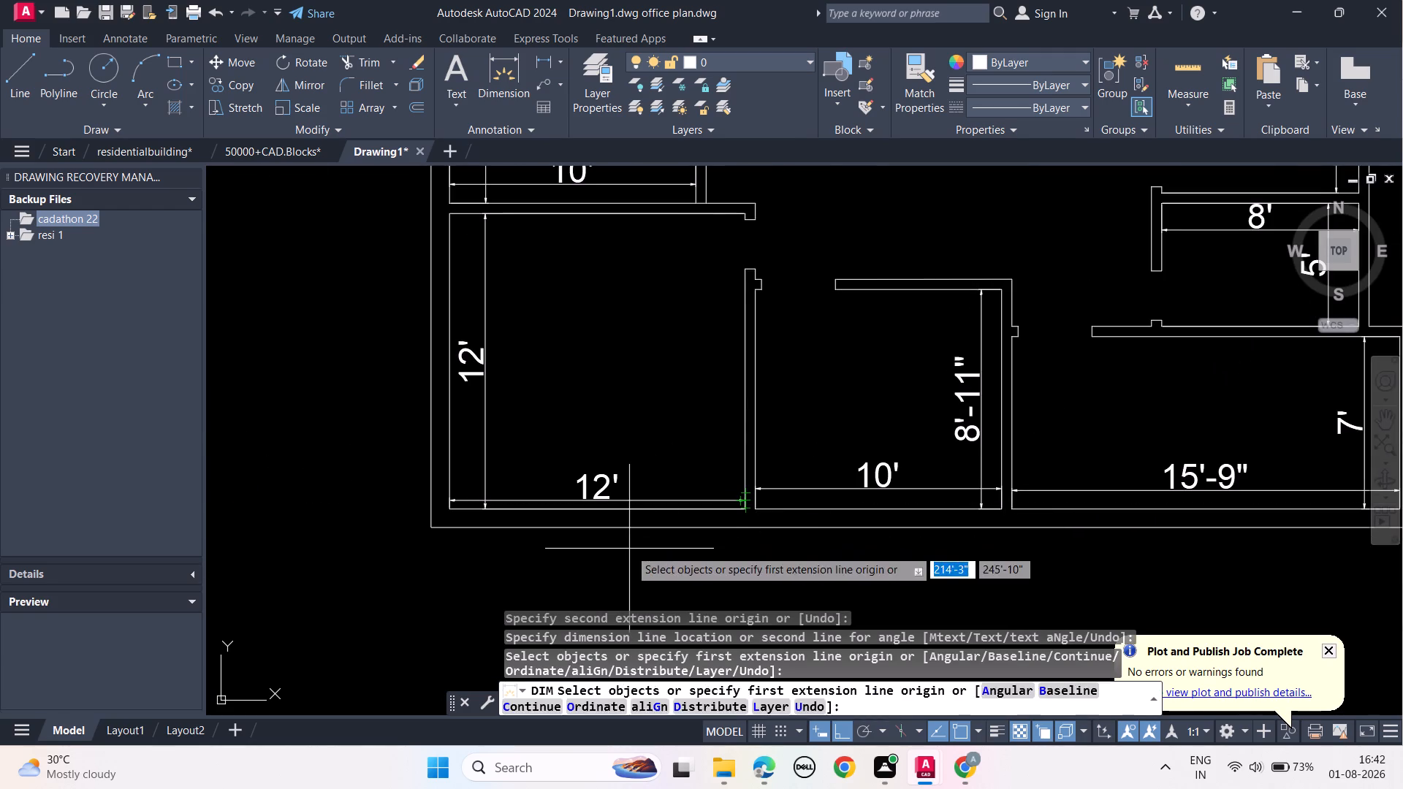
{"action": "key", "text": "Escape"}
{"action": "key", "text": "Escape"}
{"action": "key", "text": "Escape"}
{"action": "key", "text": "Escape"}
Look over the whole floor plan to check the rooms, door openings and dimensions.
{"action": "scroll", "coordinate": [625, 516], "scroll_direction": "down", "scroll_amount": 1}
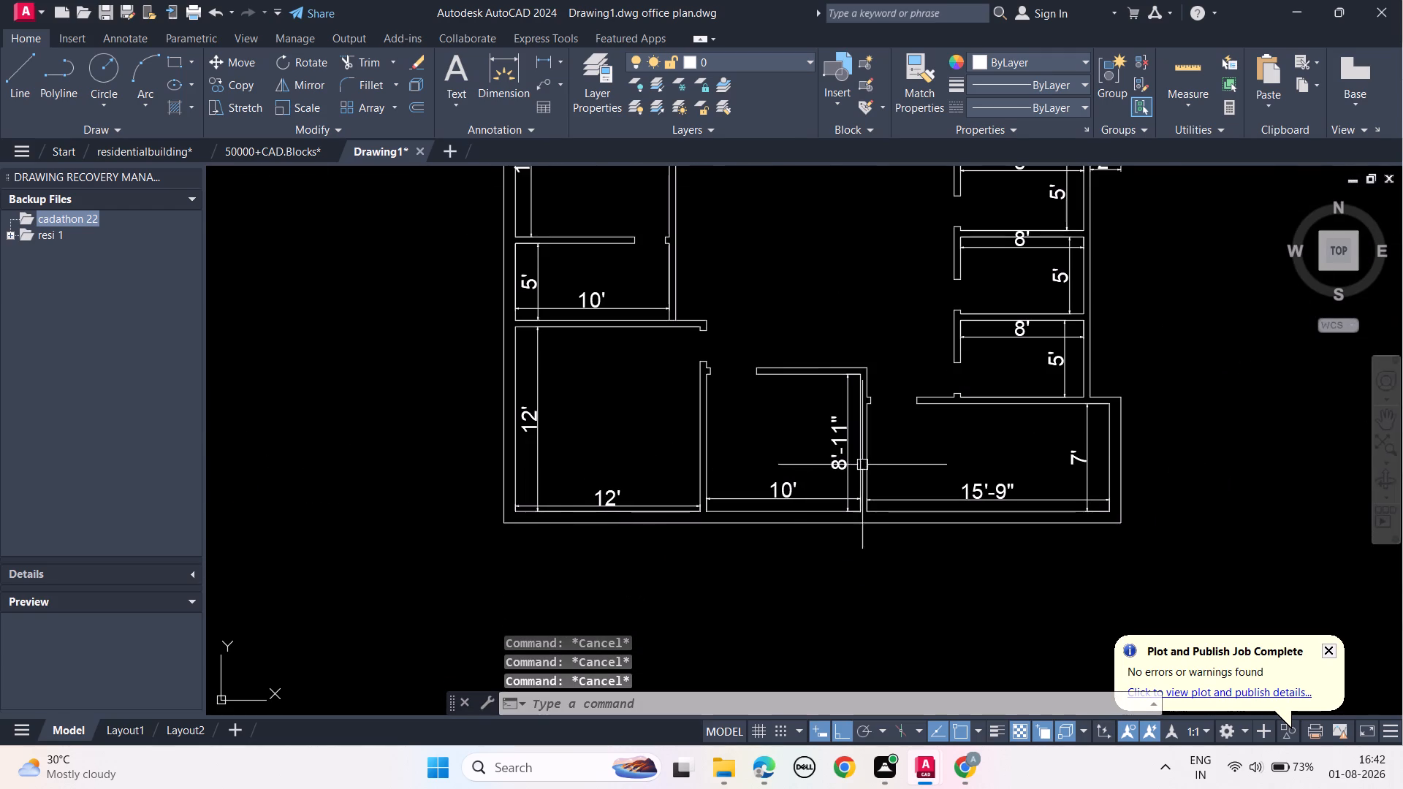
{"action": "middle_click_drag", "start_coordinate": [907, 457], "coordinate": [716, 694]}
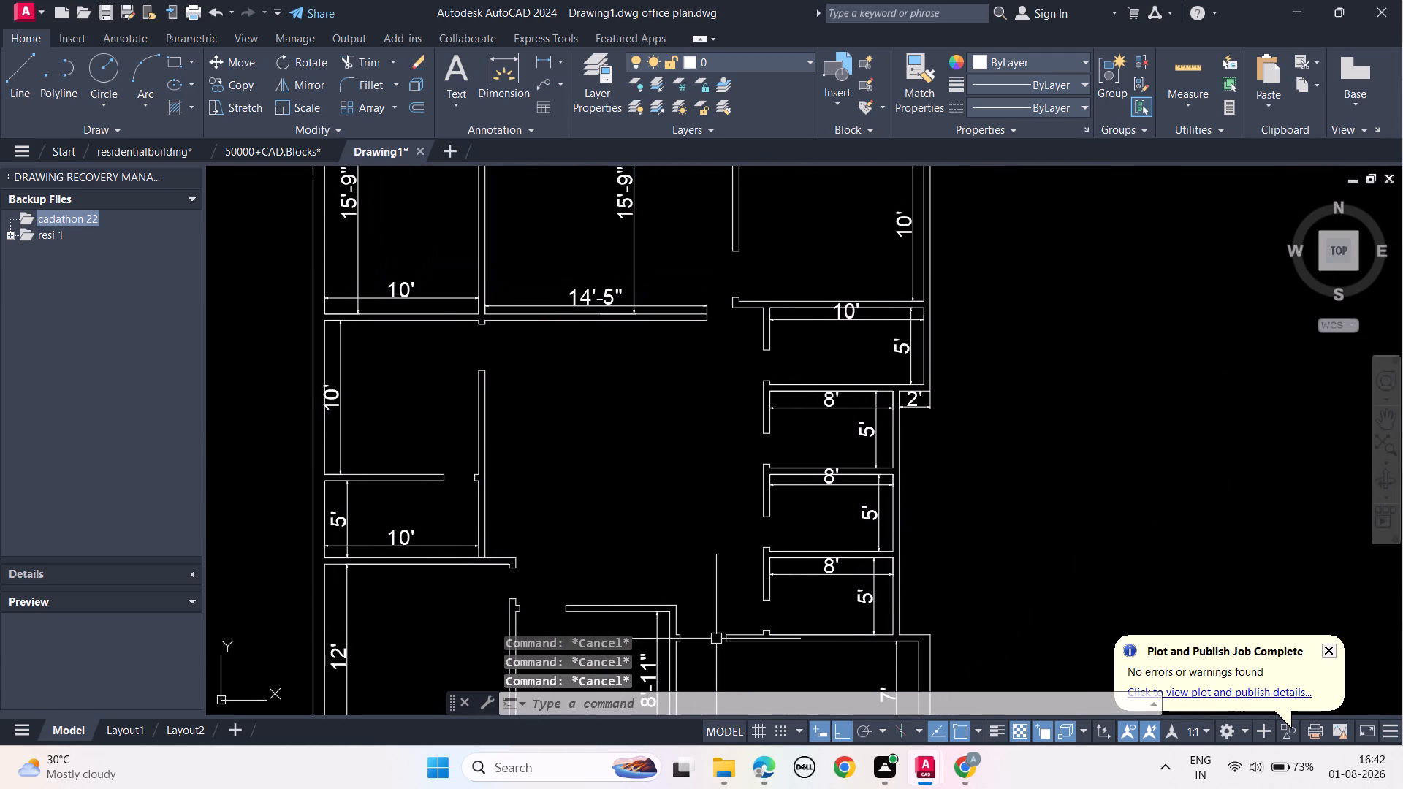
{"action": "middle_click_drag", "start_coordinate": [758, 428], "coordinate": [710, 603]}
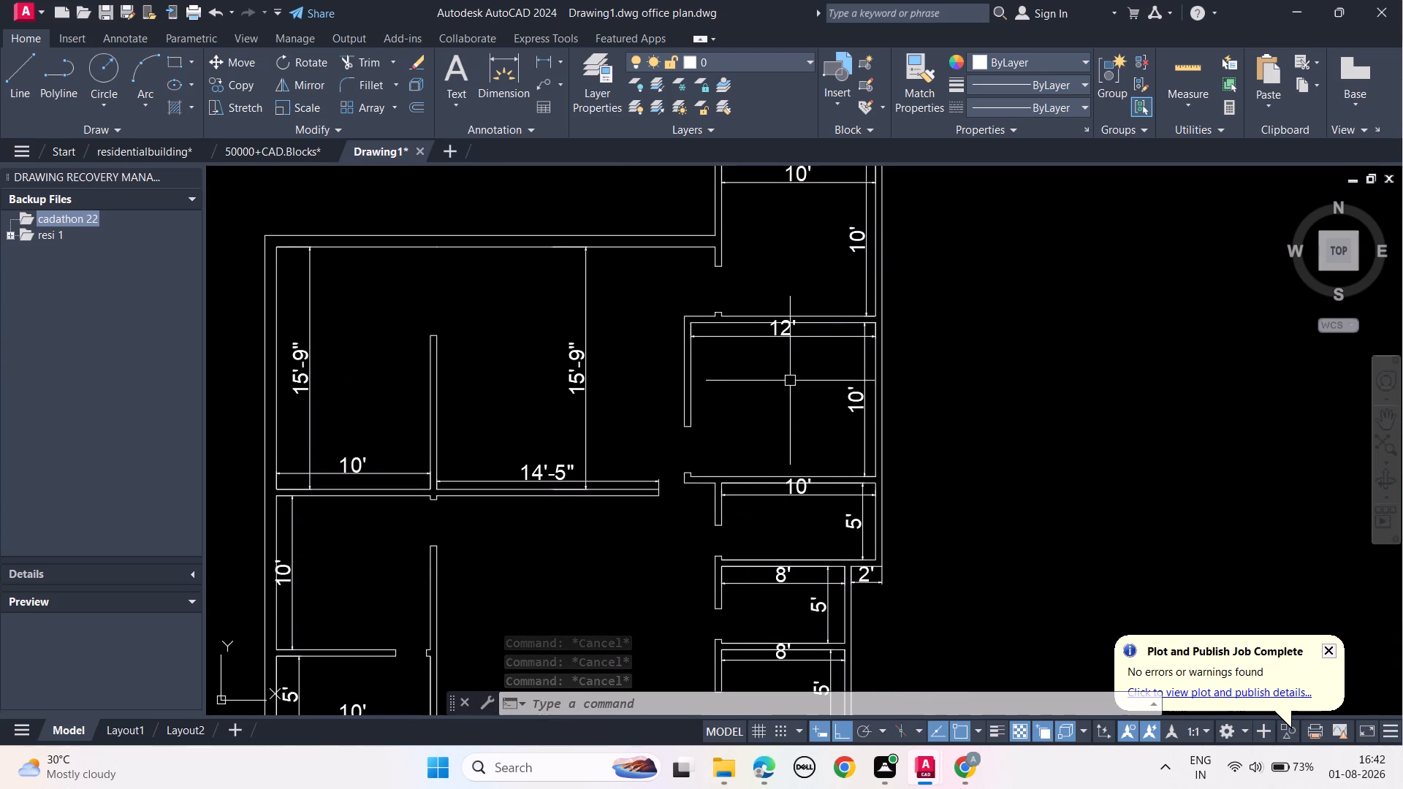
{"action": "middle_click_drag", "start_coordinate": [791, 380], "coordinate": [921, 330]}
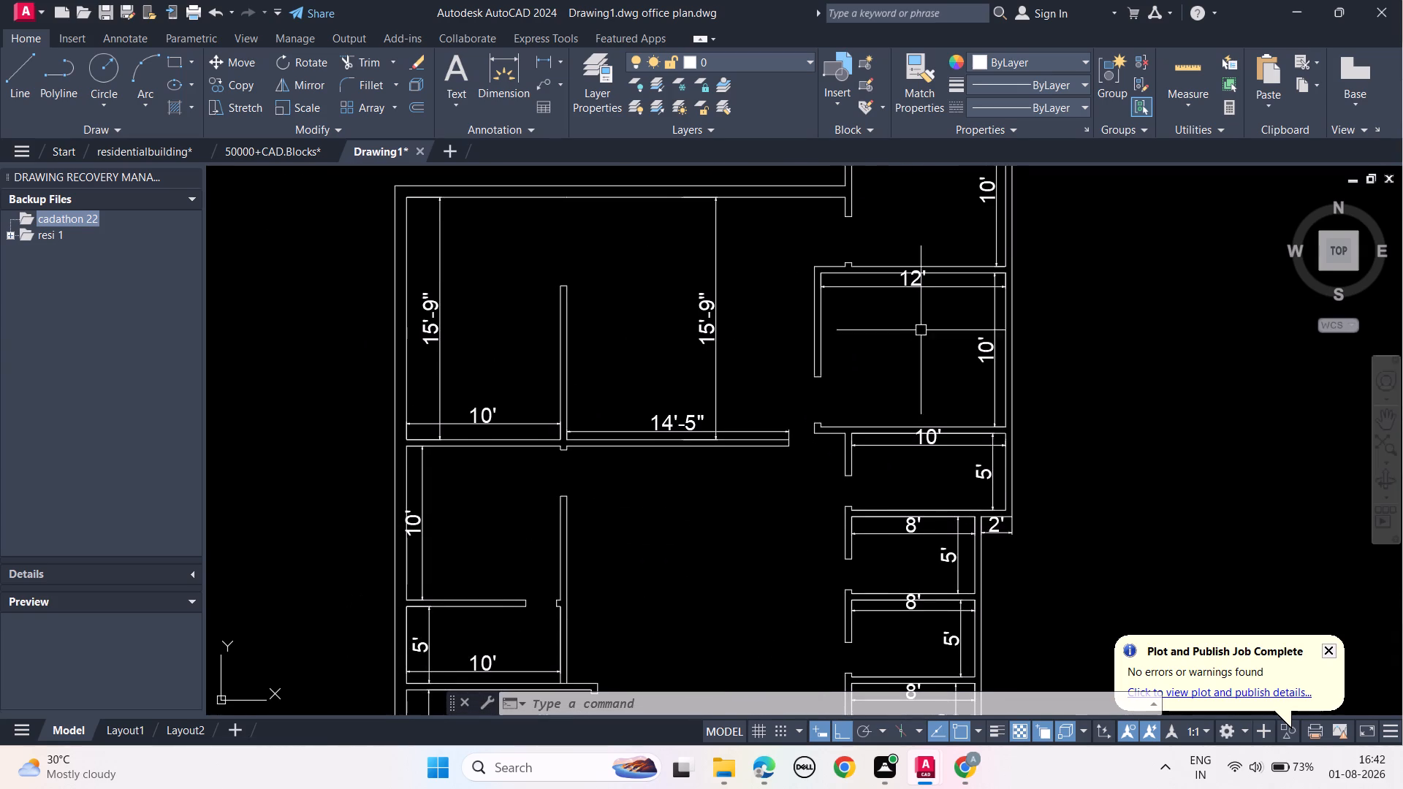
{"action": "middle_click_drag", "start_coordinate": [787, 512], "coordinate": [804, 397]}
{"action": "scroll", "coordinate": [801, 399], "scroll_direction": "down", "scroll_amount": 1}
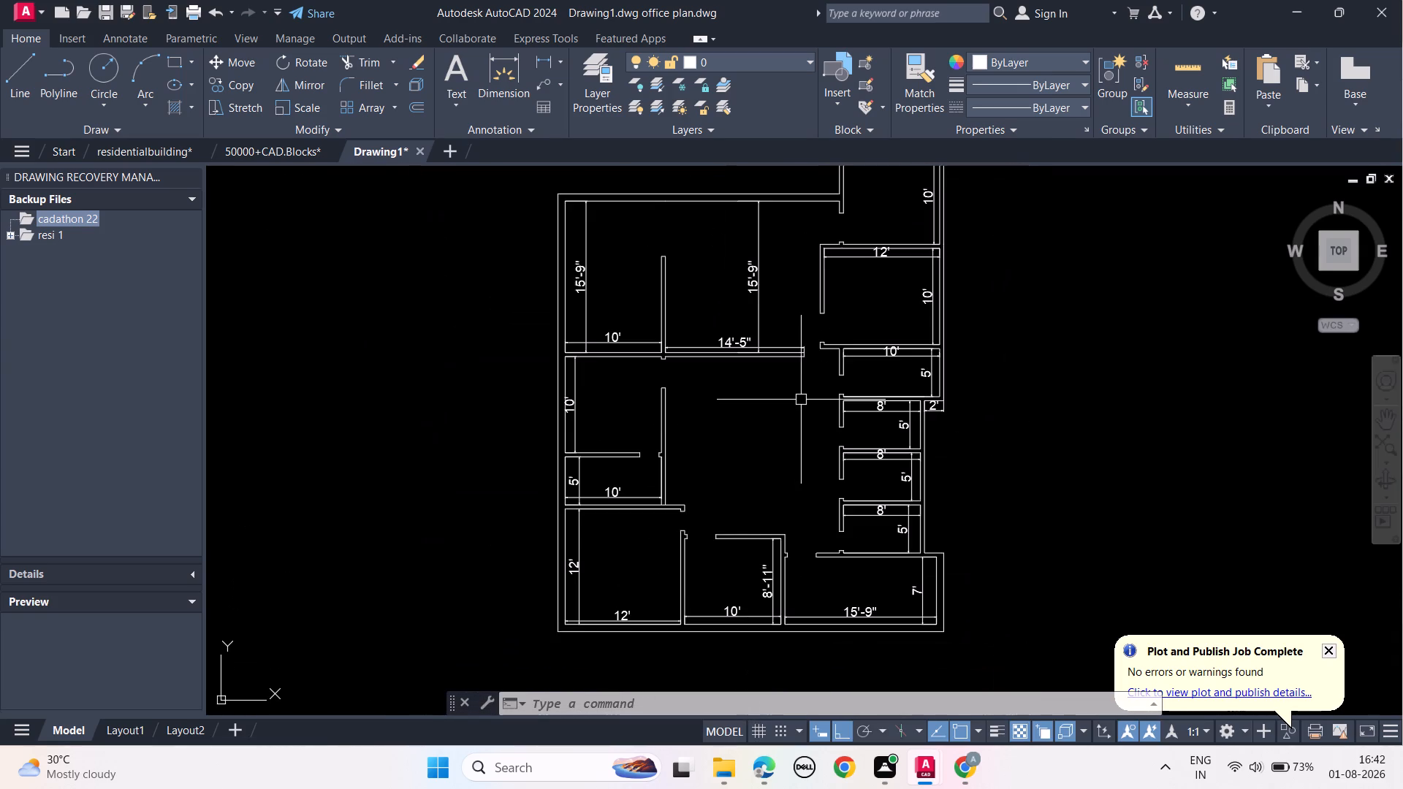
{"action": "middle_click_drag", "start_coordinate": [801, 407], "coordinate": [784, 476]}
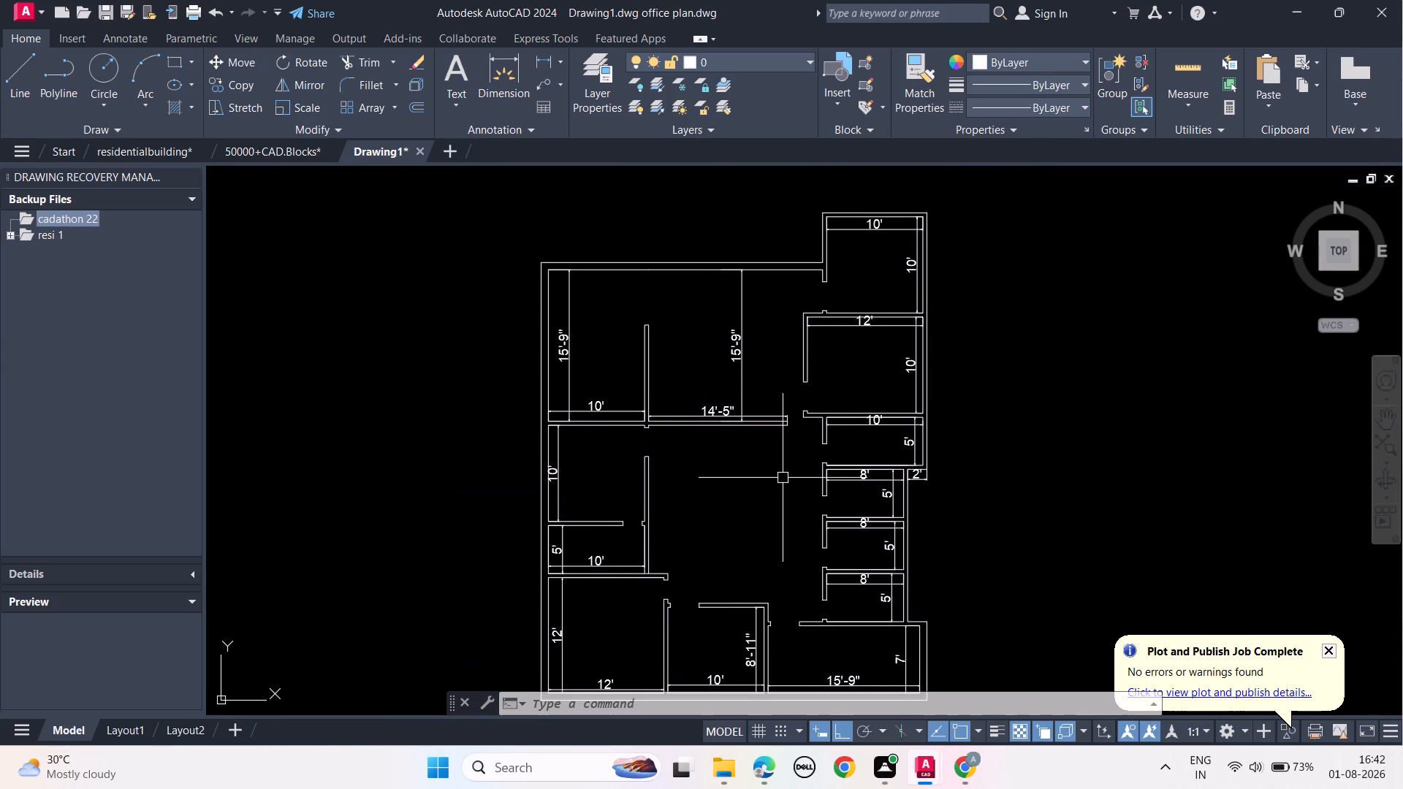
{"action": "middle_click_drag", "start_coordinate": [764, 517], "coordinate": [804, 444]}
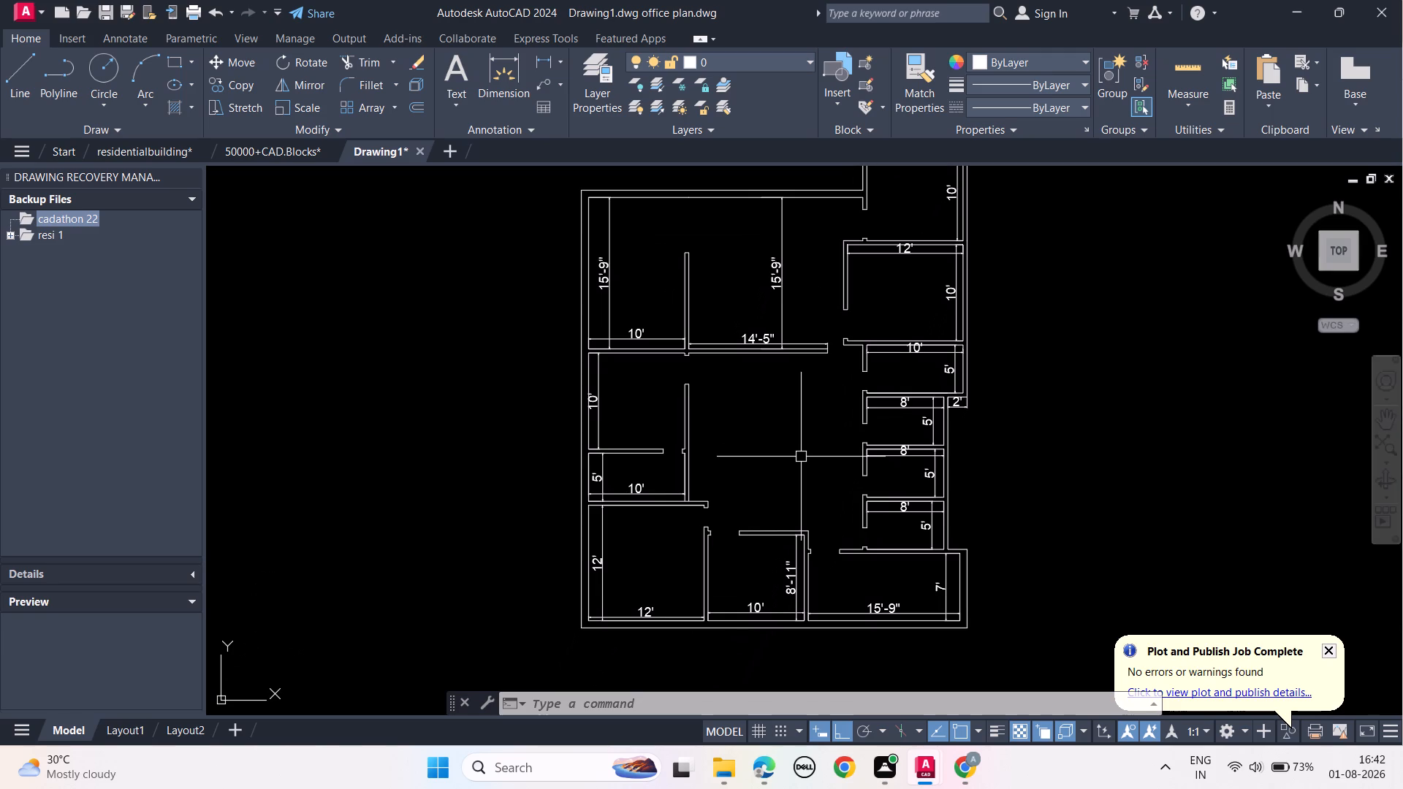
Switch to the 50000+CAD.Blocks drawing.
{"action": "left_click", "coordinate": [256, 147]}
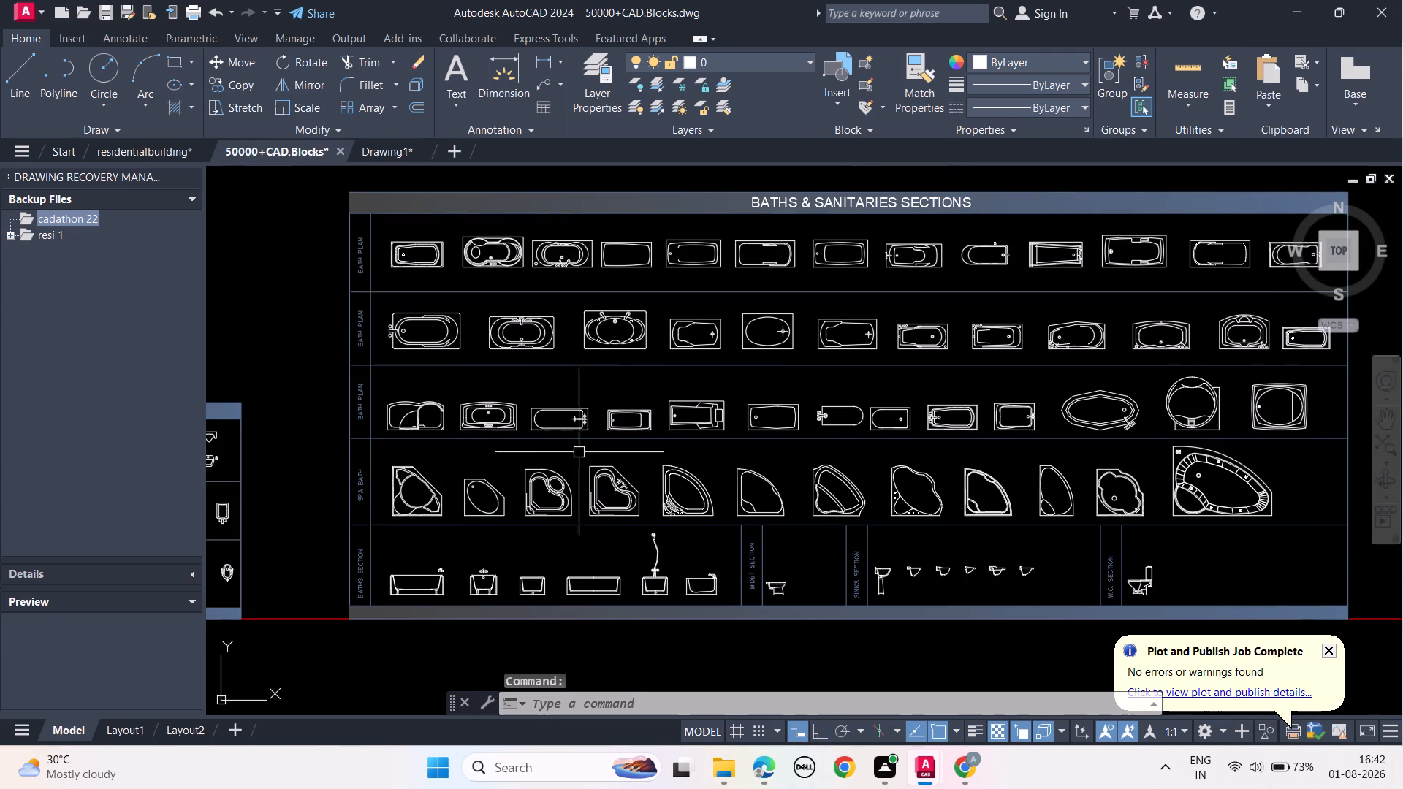
Browse the block library's sanitary, cupboard and door elevation sheets to find the Doors Plan sheet.
{"action": "scroll", "coordinate": [582, 454], "scroll_direction": "down", "scroll_amount": 2}
{"action": "middle_click_drag", "start_coordinate": [540, 453], "coordinate": [988, 491]}
{"action": "middle_click", "coordinate": [681, 495]}
{"action": "scroll", "coordinate": [596, 484], "scroll_direction": "up", "scroll_amount": 1}
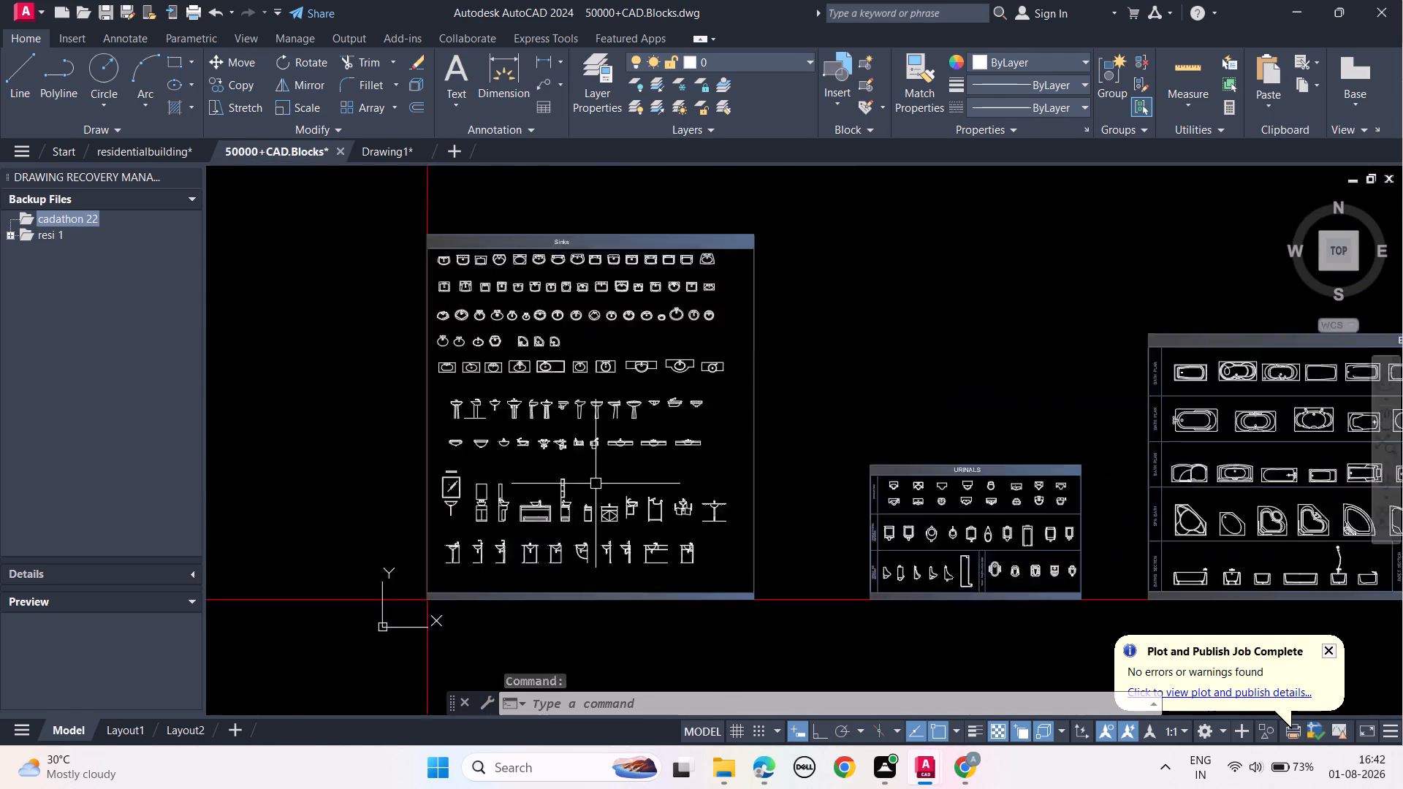
{"action": "scroll", "coordinate": [596, 484], "scroll_direction": "up", "scroll_amount": 1}
{"action": "middle_click_drag", "start_coordinate": [636, 468], "coordinate": [514, 517]}
{"action": "middle_click_drag", "start_coordinate": [1052, 579], "coordinate": [531, 525]}
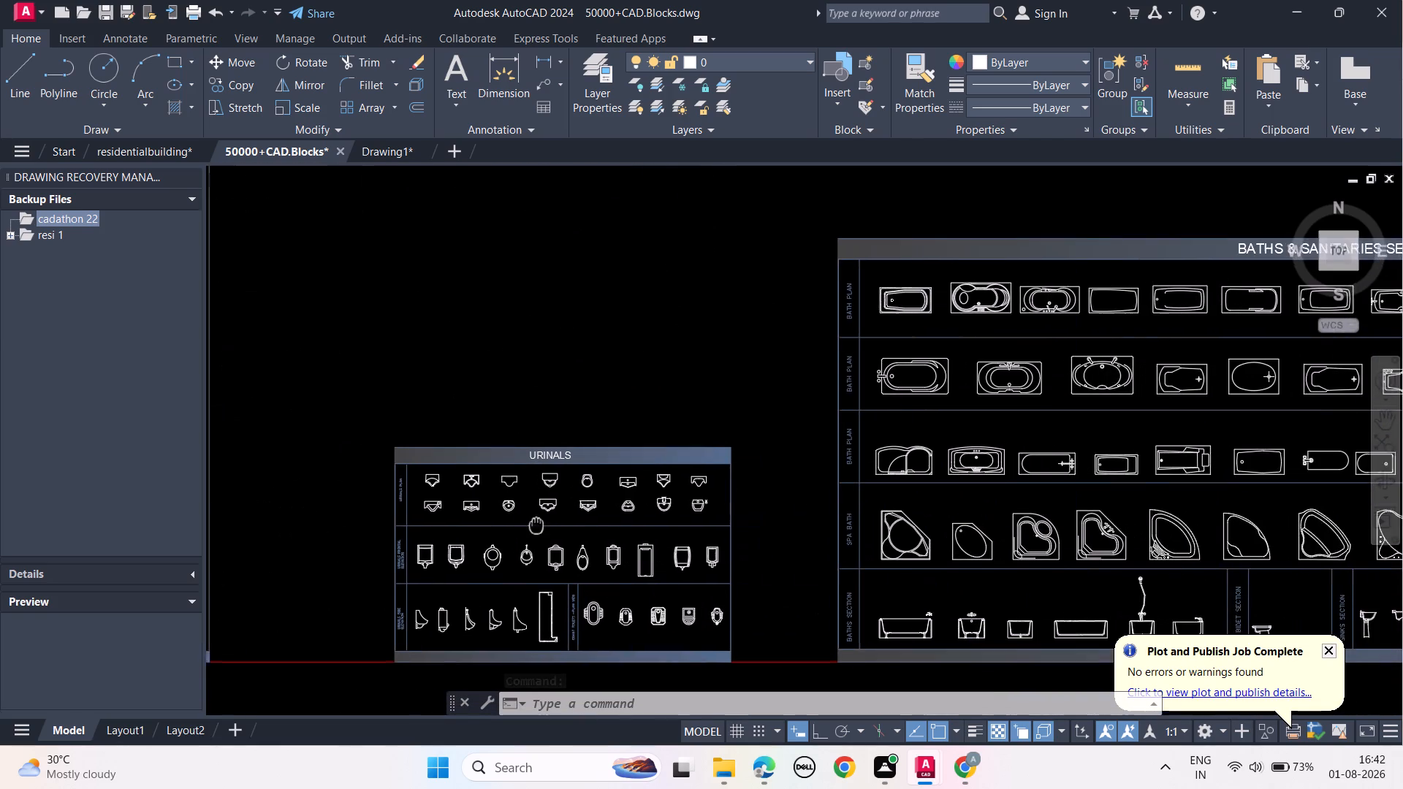
{"action": "middle_click_drag", "start_coordinate": [531, 525], "coordinate": [529, 525]}
{"action": "middle_click_drag", "start_coordinate": [1087, 513], "coordinate": [440, 526]}
{"action": "scroll", "coordinate": [805, 517], "scroll_direction": "down", "scroll_amount": 1}
{"action": "middle_click_drag", "start_coordinate": [984, 497], "coordinate": [544, 517]}
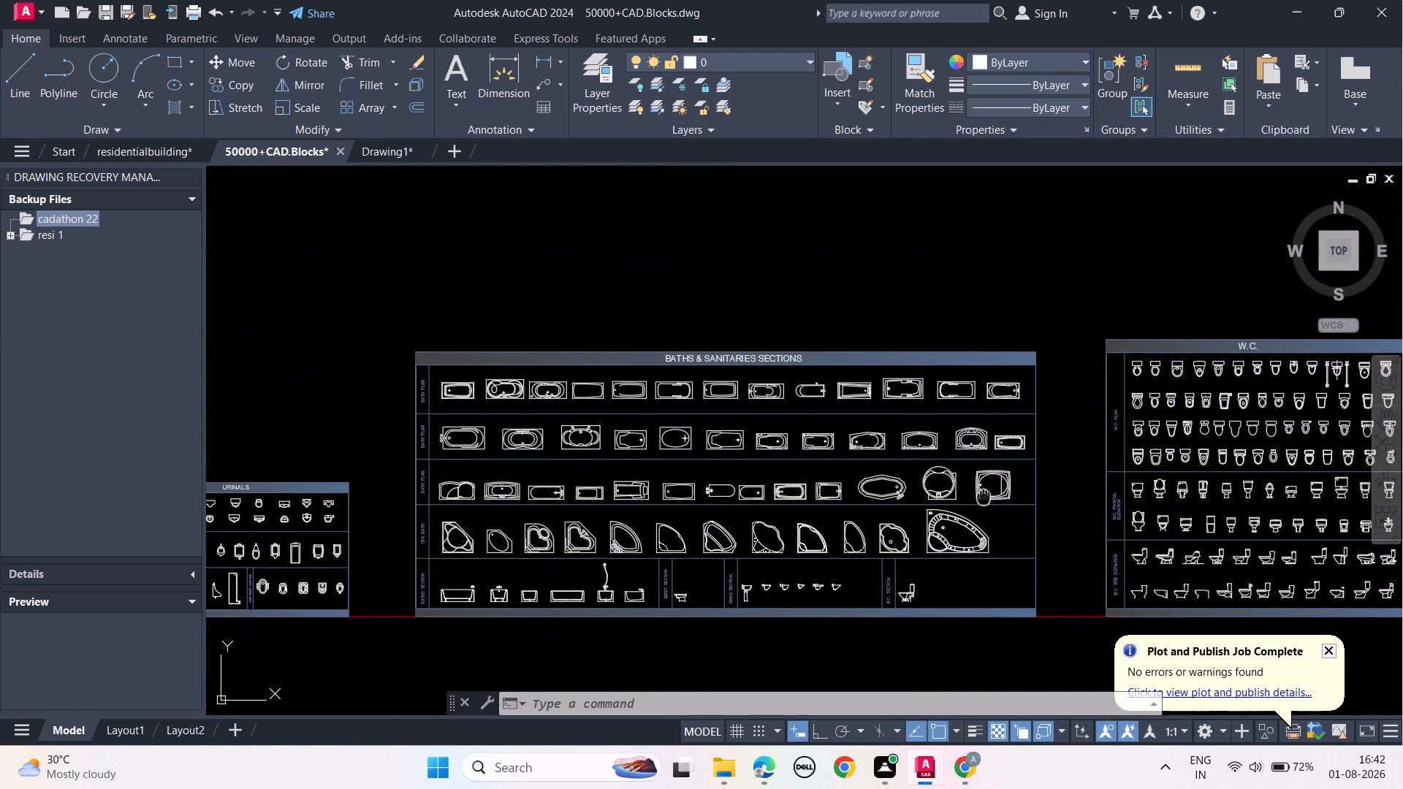
{"action": "middle_click_drag", "start_coordinate": [544, 517], "coordinate": [340, 531]}
{"action": "middle_click_drag", "start_coordinate": [813, 557], "coordinate": [376, 519]}
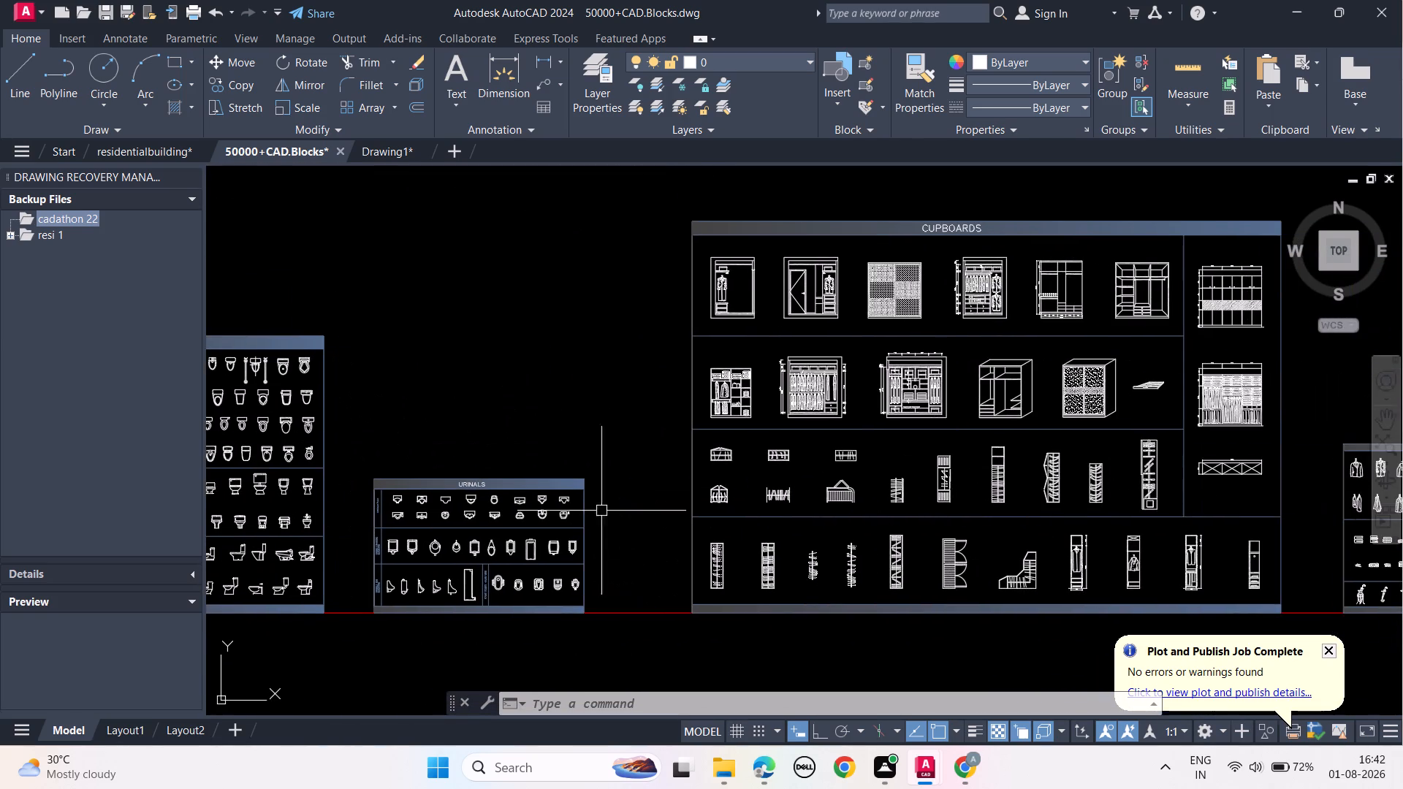
{"action": "middle_click_drag", "start_coordinate": [1151, 468], "coordinate": [474, 528]}
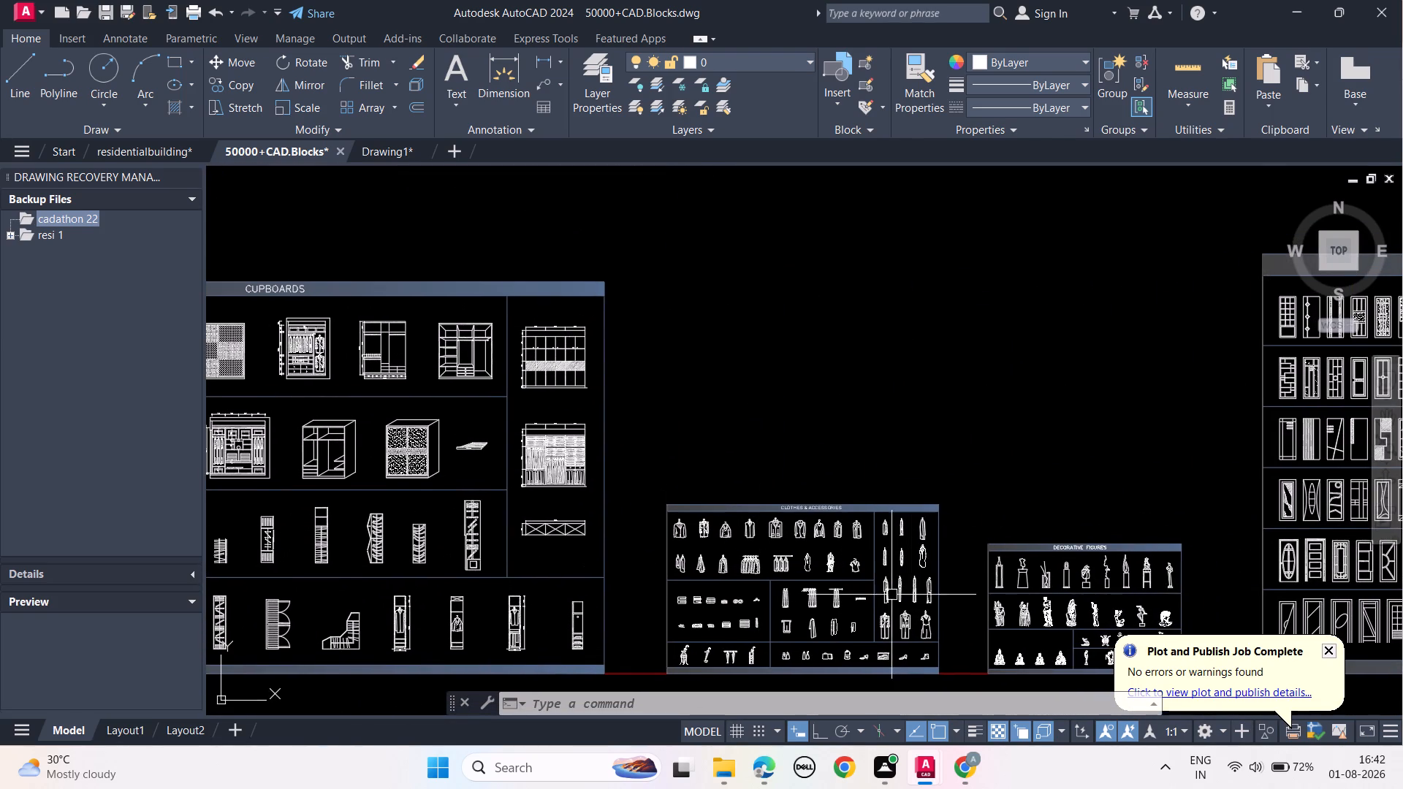
{"action": "middle_click_drag", "start_coordinate": [912, 590], "coordinate": [338, 568]}
{"action": "middle_click_drag", "start_coordinate": [1063, 454], "coordinate": [306, 473]}
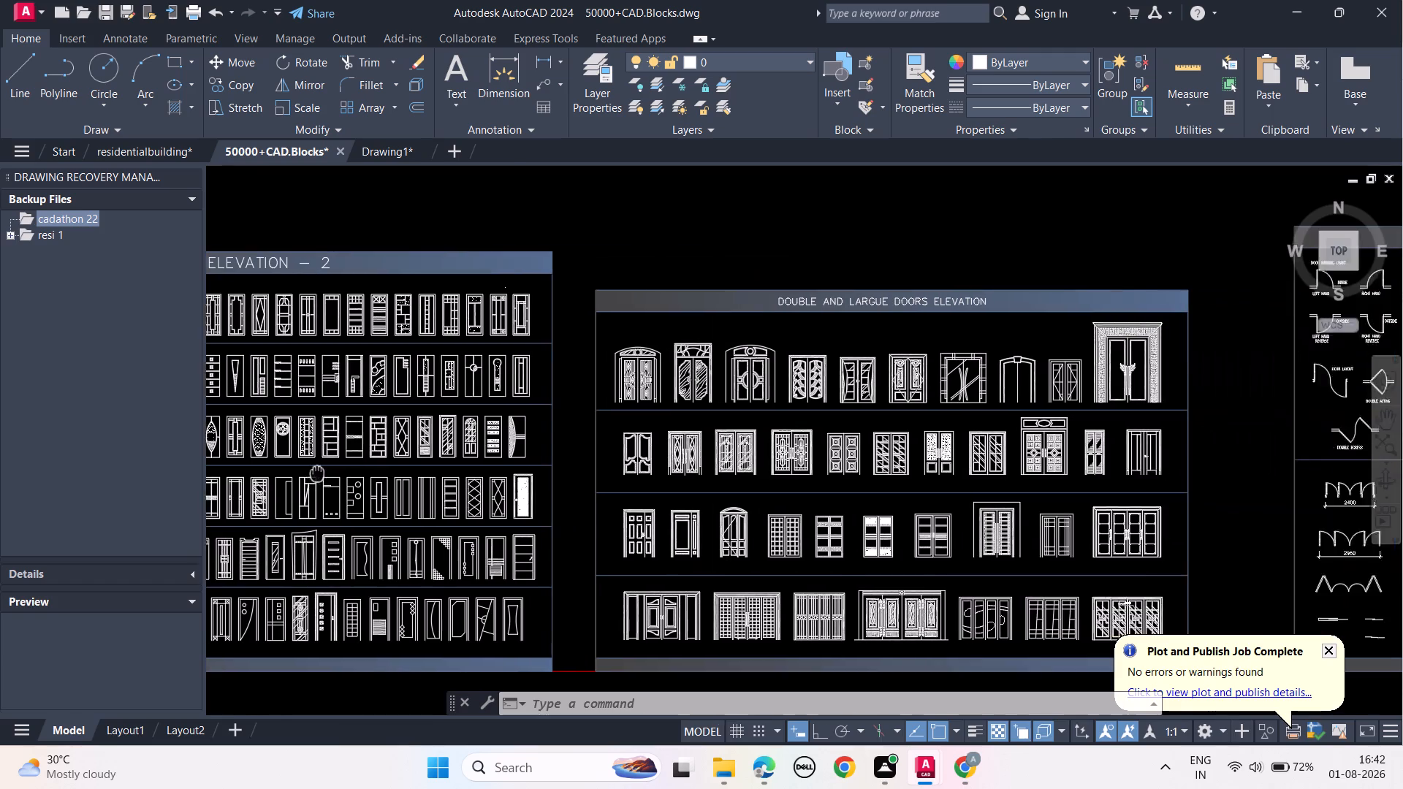
{"action": "middle_click_drag", "start_coordinate": [306, 473], "coordinate": [288, 473]}
{"action": "middle_click_drag", "start_coordinate": [964, 476], "coordinate": [204, 479]}
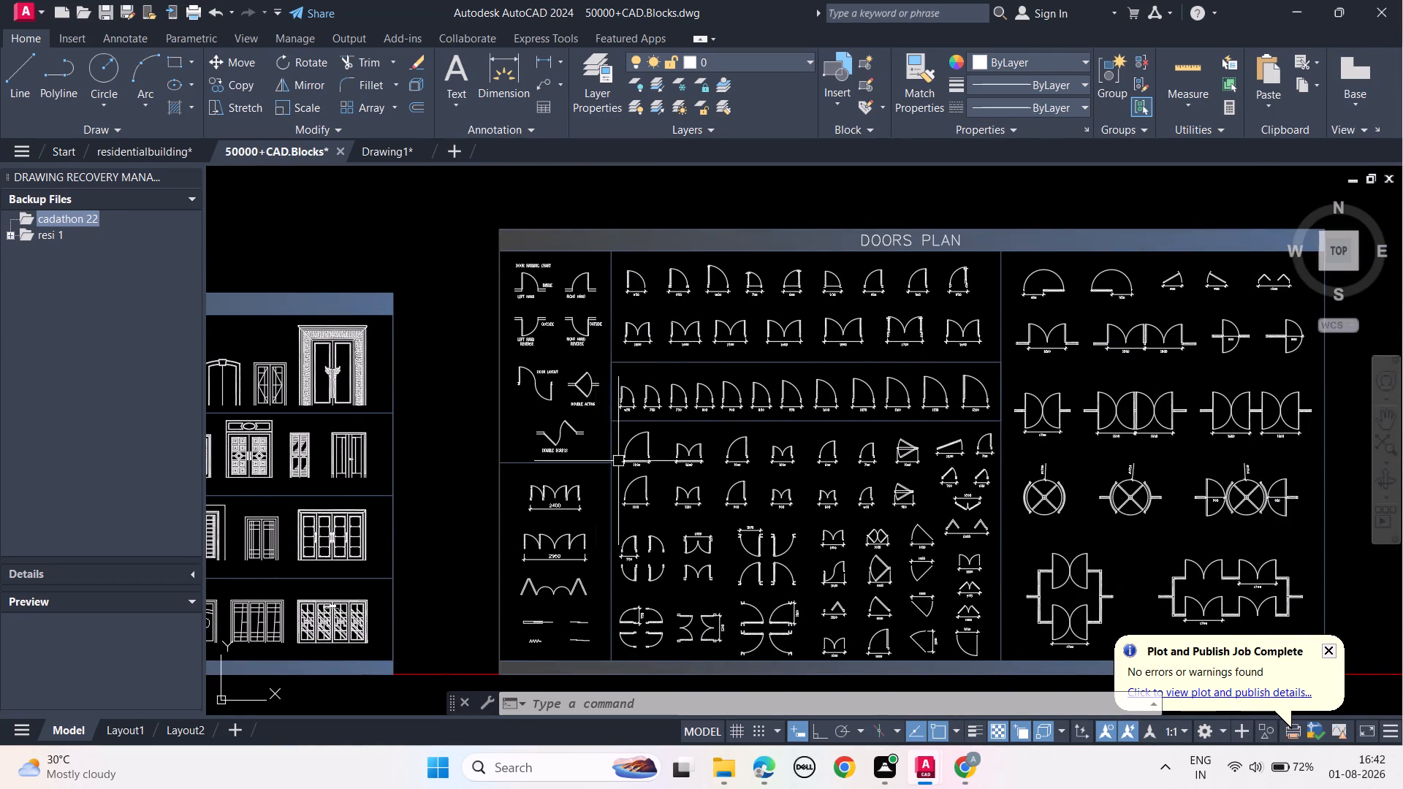
Examine the single and double door symbols and their widths on the Doors Plan sheet.
{"action": "scroll", "coordinate": [867, 394], "scroll_direction": "up", "scroll_amount": 2}
{"action": "middle_click_drag", "start_coordinate": [788, 454], "coordinate": [1099, 464]}
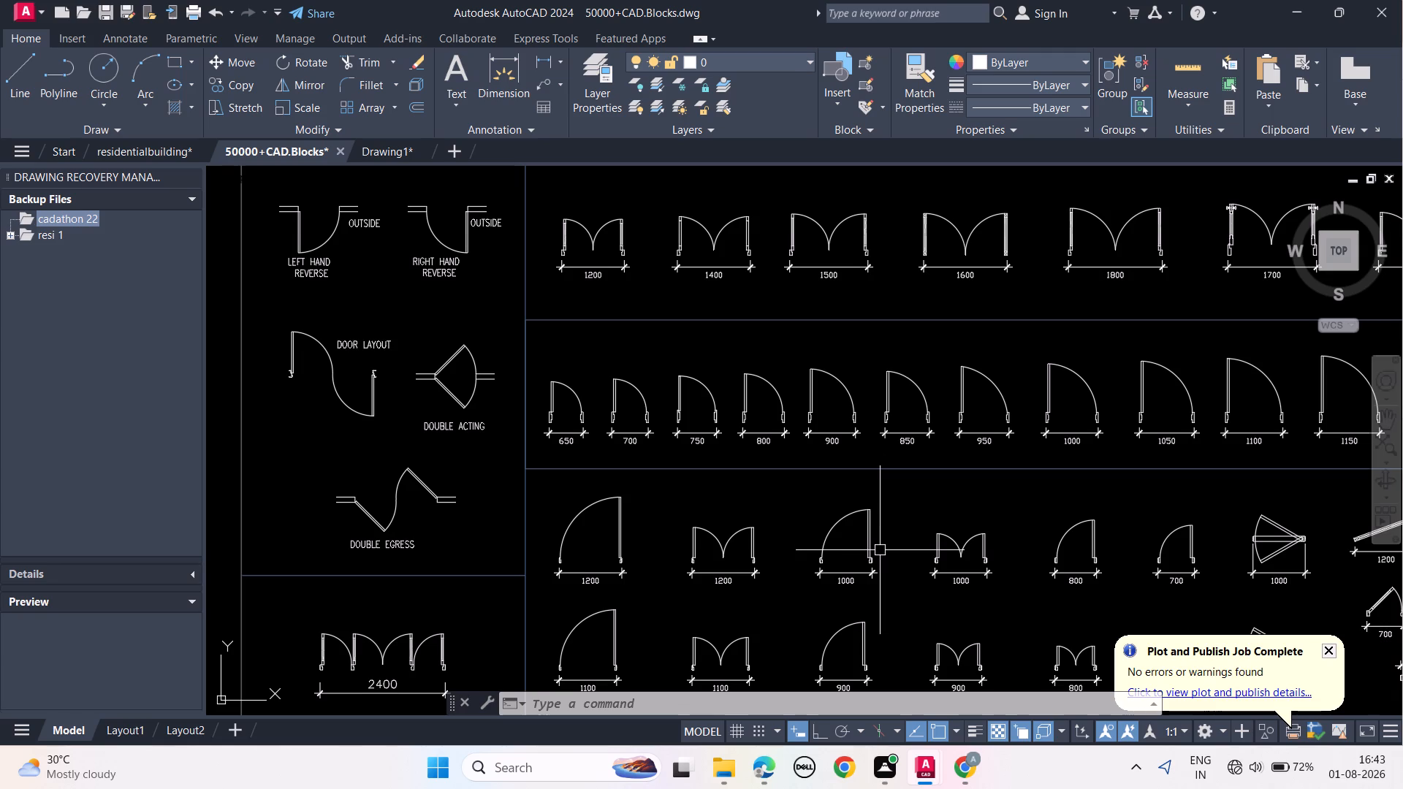
{"action": "middle_click_drag", "start_coordinate": [880, 550], "coordinate": [778, 631]}
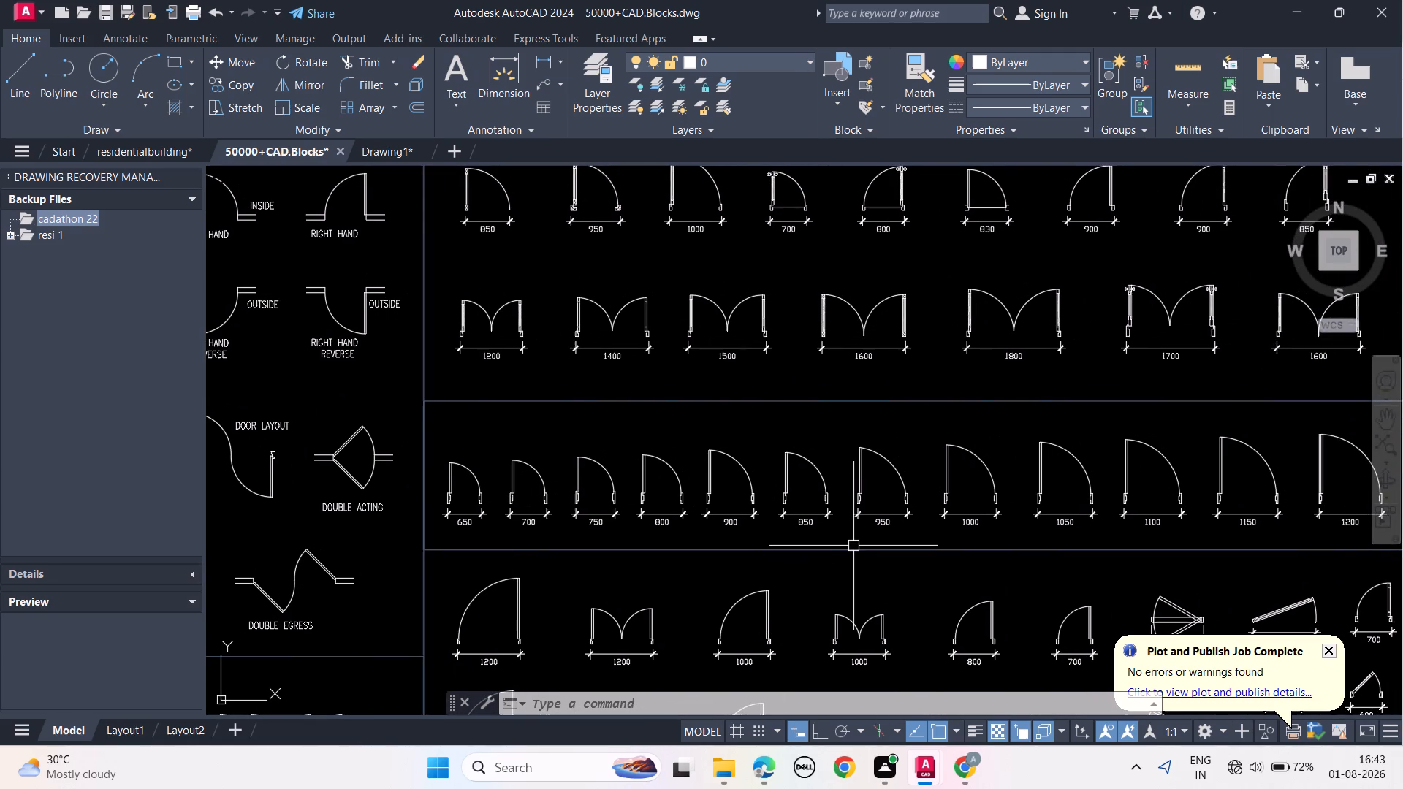
{"action": "middle_click_drag", "start_coordinate": [871, 535], "coordinate": [934, 478]}
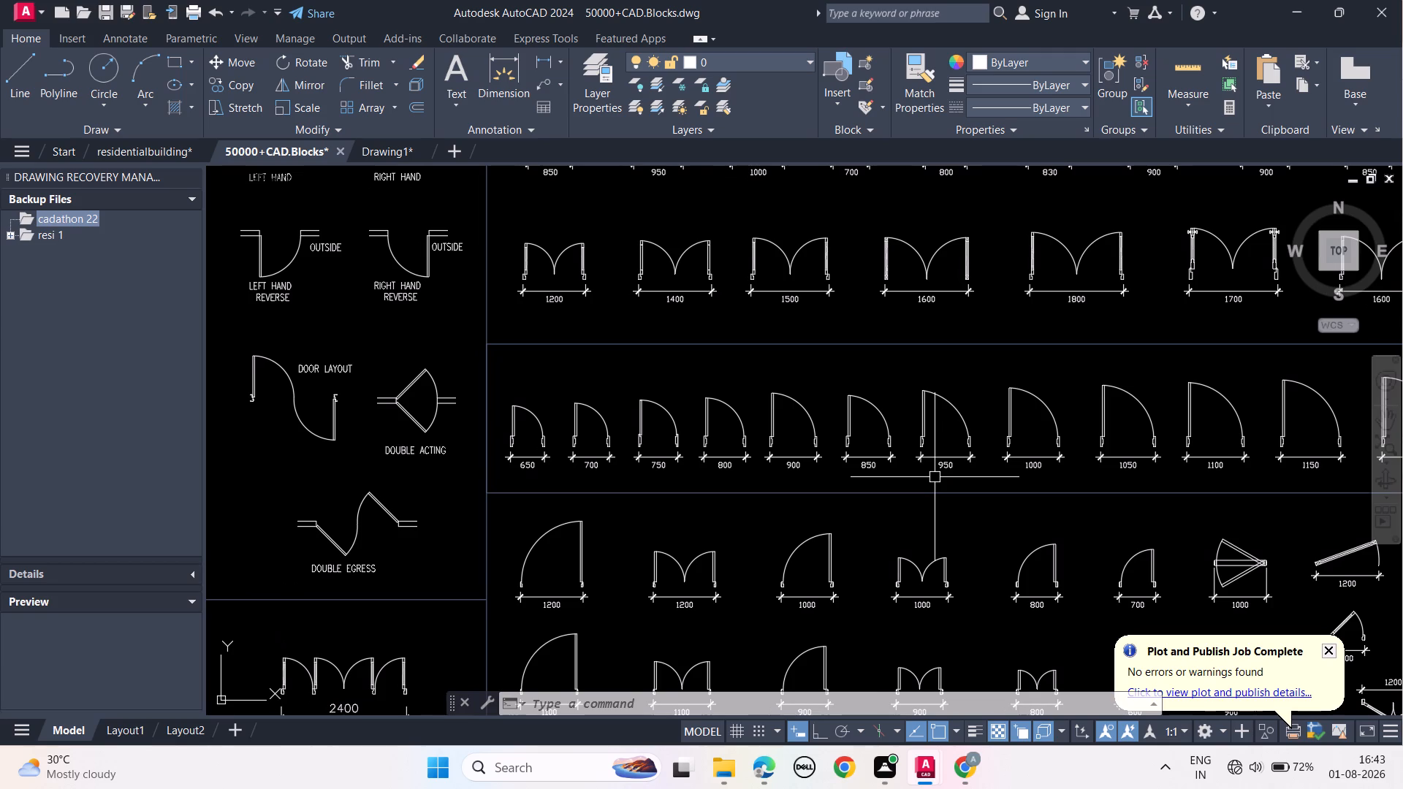
{"action": "middle_click_drag", "start_coordinate": [935, 477], "coordinate": [909, 573]}
{"action": "scroll", "coordinate": [935, 477], "scroll_direction": "down", "scroll_amount": 1}
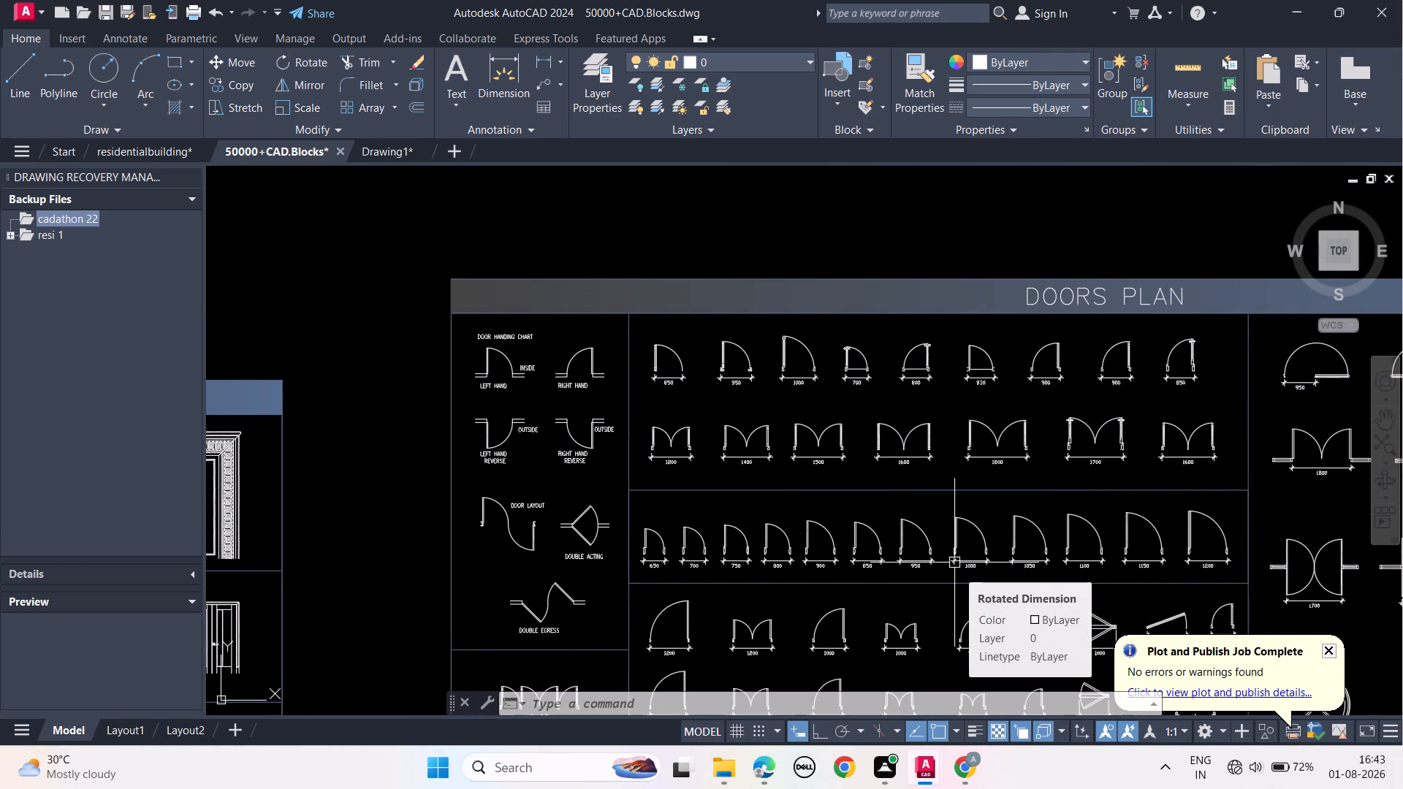
{"action": "middle_click_drag", "start_coordinate": [949, 570], "coordinate": [932, 389]}
{"action": "scroll", "coordinate": [683, 491], "scroll_direction": "up", "scroll_amount": 1}
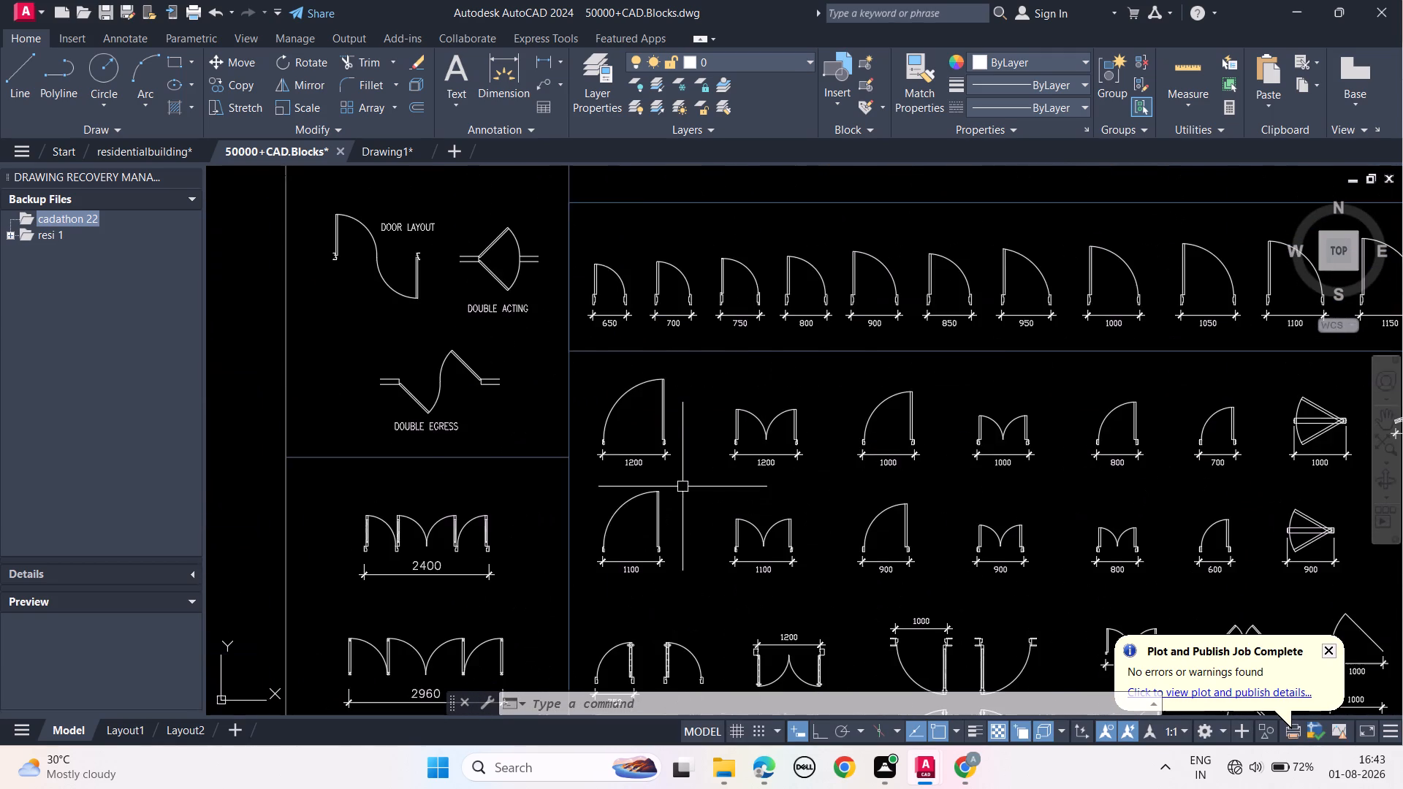
{"action": "scroll", "coordinate": [683, 486], "scroll_direction": "up", "scroll_amount": 1}
{"action": "middle_click_drag", "start_coordinate": [898, 470], "coordinate": [694, 616]}
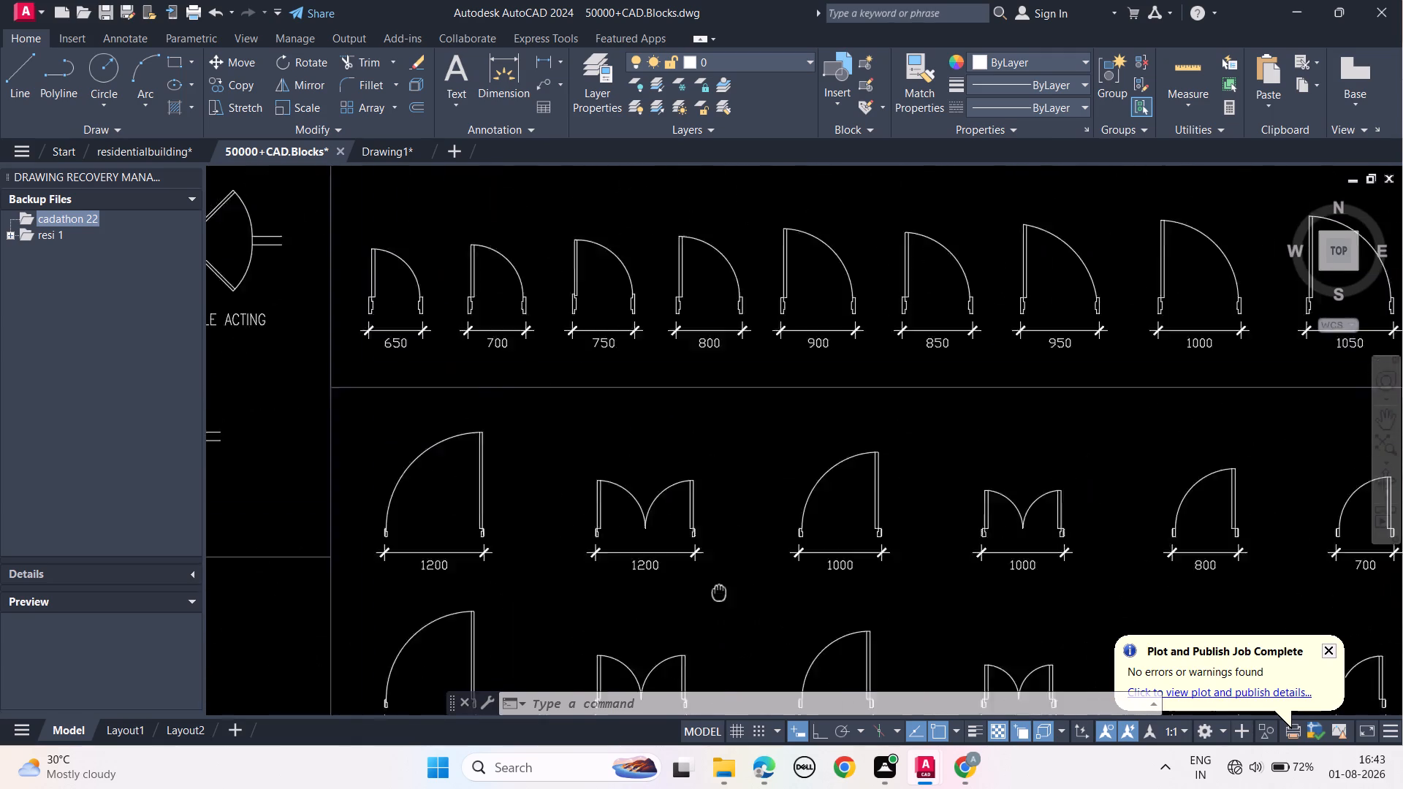
{"action": "middle_click_drag", "start_coordinate": [694, 616], "coordinate": [659, 647]}
{"action": "scroll", "coordinate": [659, 644], "scroll_direction": "up", "scroll_amount": 1}
{"action": "middle_click_drag", "start_coordinate": [873, 394], "coordinate": [662, 617]}
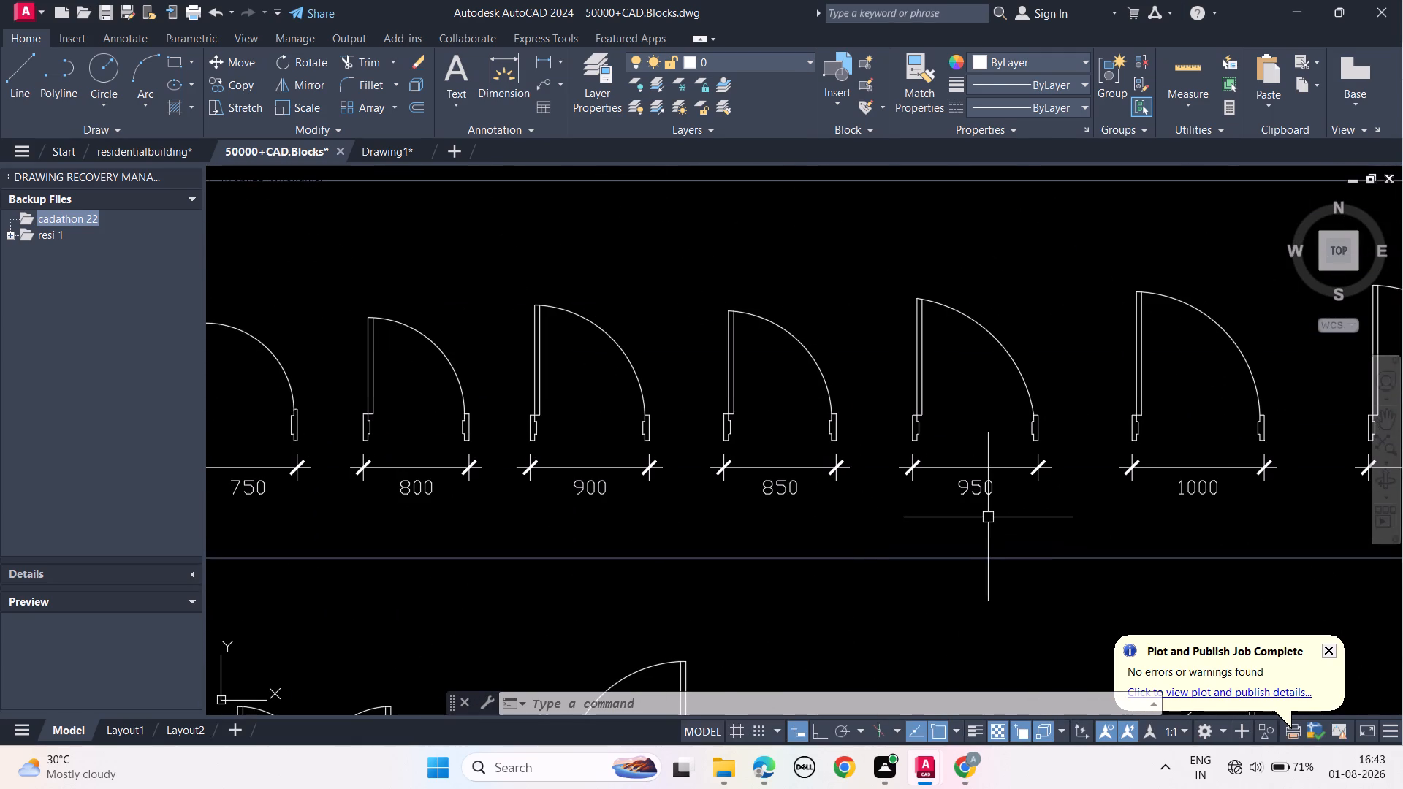
{"action": "scroll", "coordinate": [988, 517], "scroll_direction": "down", "scroll_amount": 1}
{"action": "middle_click_drag", "start_coordinate": [1055, 524], "coordinate": [721, 573]}
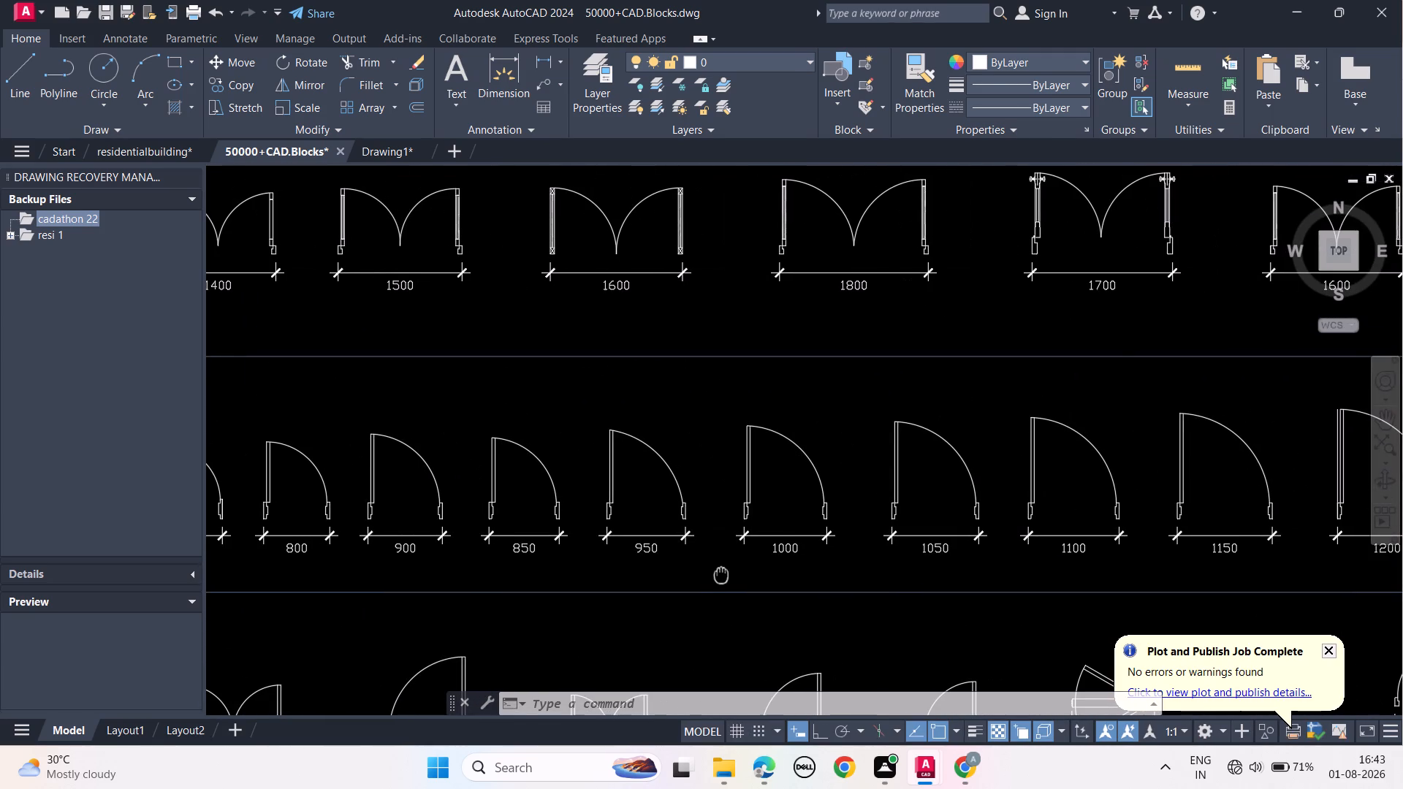
{"action": "middle_click_drag", "start_coordinate": [721, 573], "coordinate": [978, 508]}
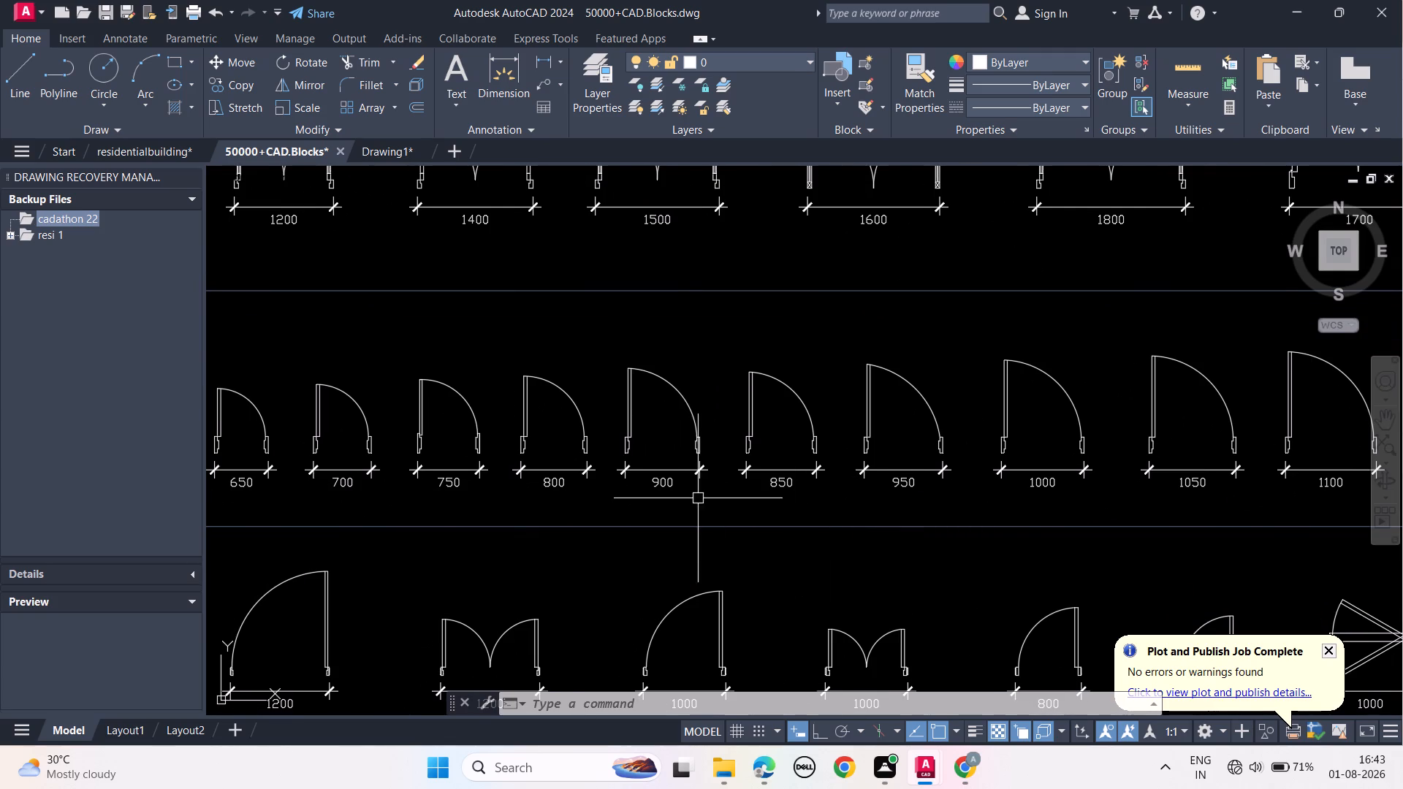
{"action": "scroll", "coordinate": [698, 498], "scroll_direction": "down", "scroll_amount": 1}
{"action": "middle_click_drag", "start_coordinate": [794, 460], "coordinate": [739, 556]}
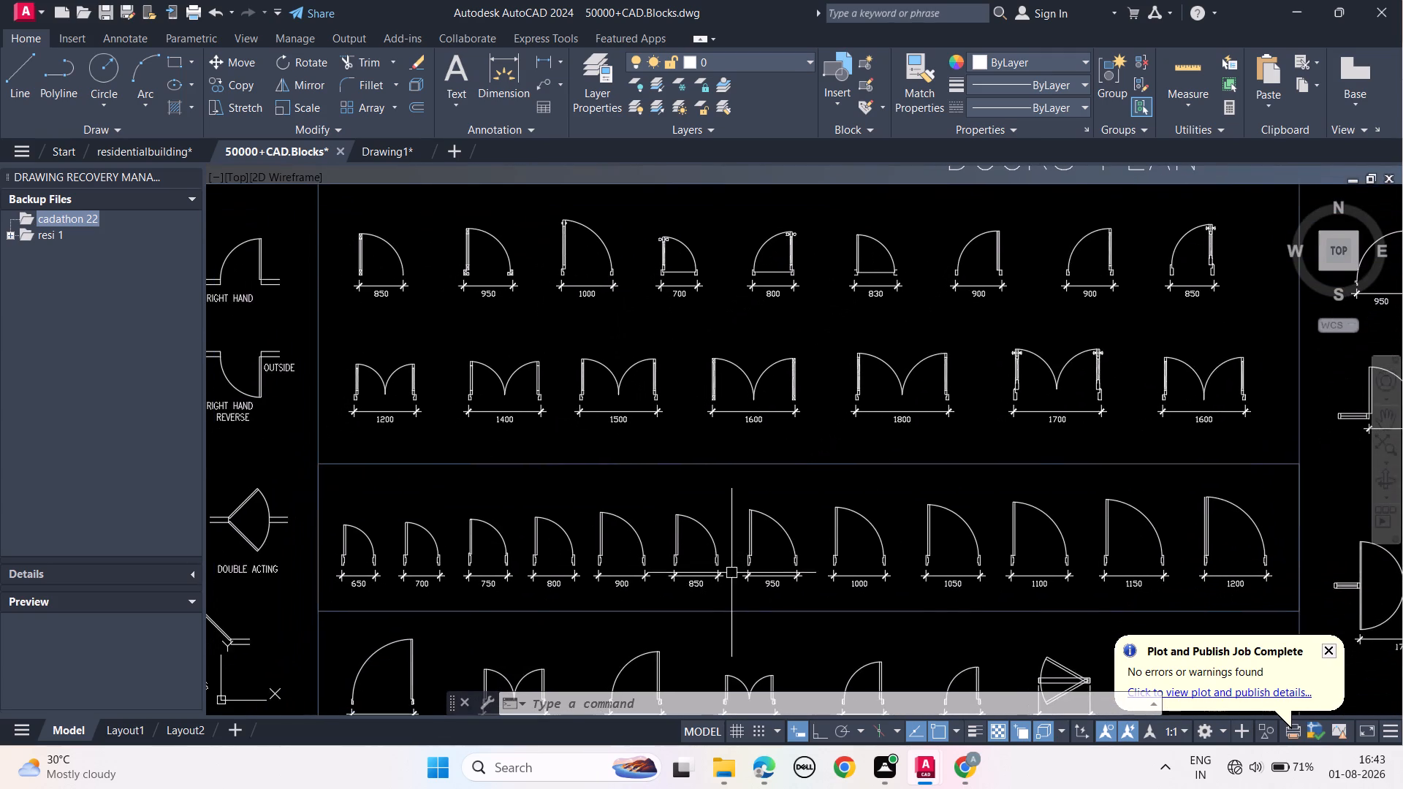
Copy the 900 single-door symbol with its dimension, from the row of single doors, to the clipboard.
{"action": "scroll", "coordinate": [731, 573], "scroll_direction": "up", "scroll_amount": 1}
{"action": "middle_click_drag", "start_coordinate": [680, 611], "coordinate": [761, 572]}
{"action": "scroll", "coordinate": [757, 572], "scroll_direction": "up", "scroll_amount": 2}
{"action": "middle_click_drag", "start_coordinate": [669, 565], "coordinate": [731, 591]}
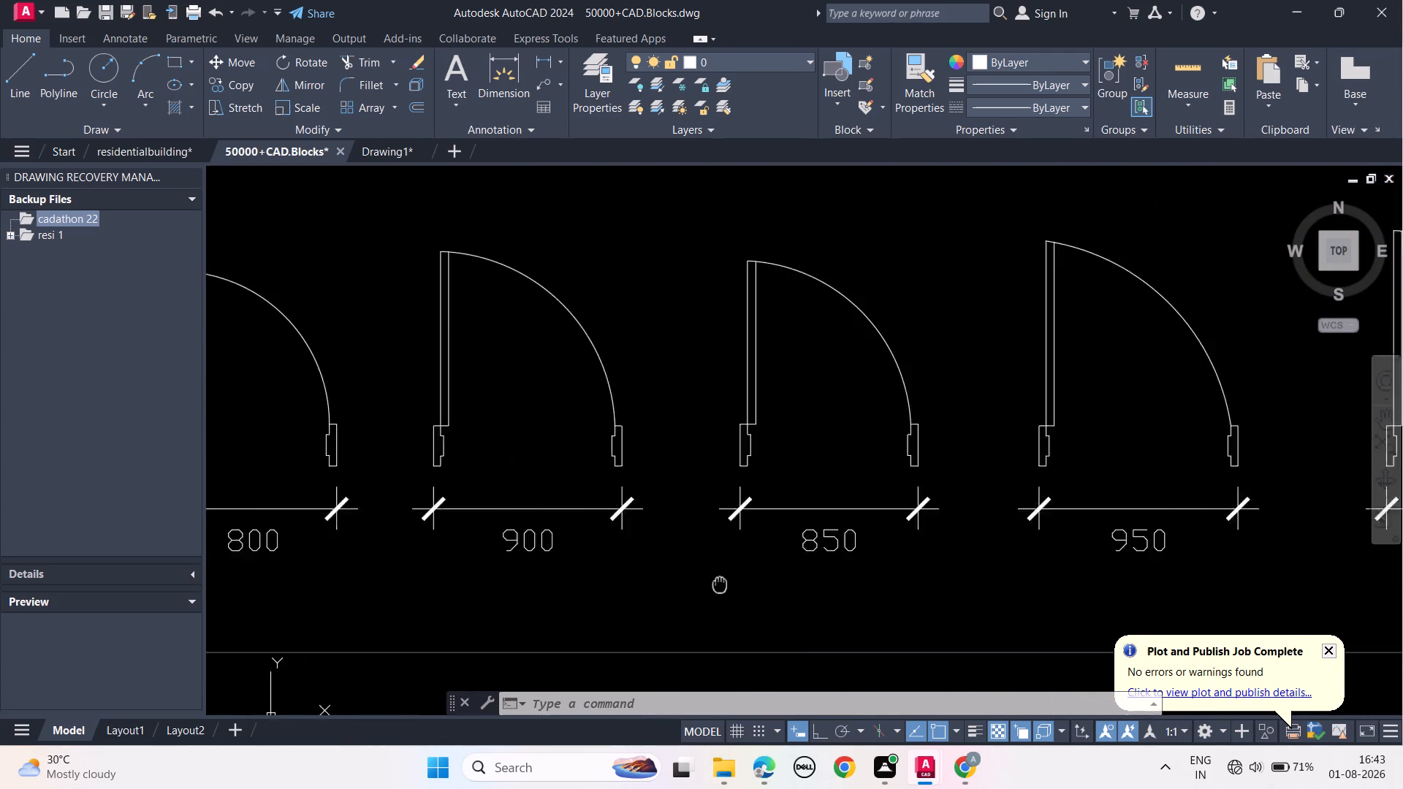
{"action": "middle_click_drag", "start_coordinate": [731, 591], "coordinate": [746, 604]}
{"action": "left_click", "coordinate": [693, 586]}
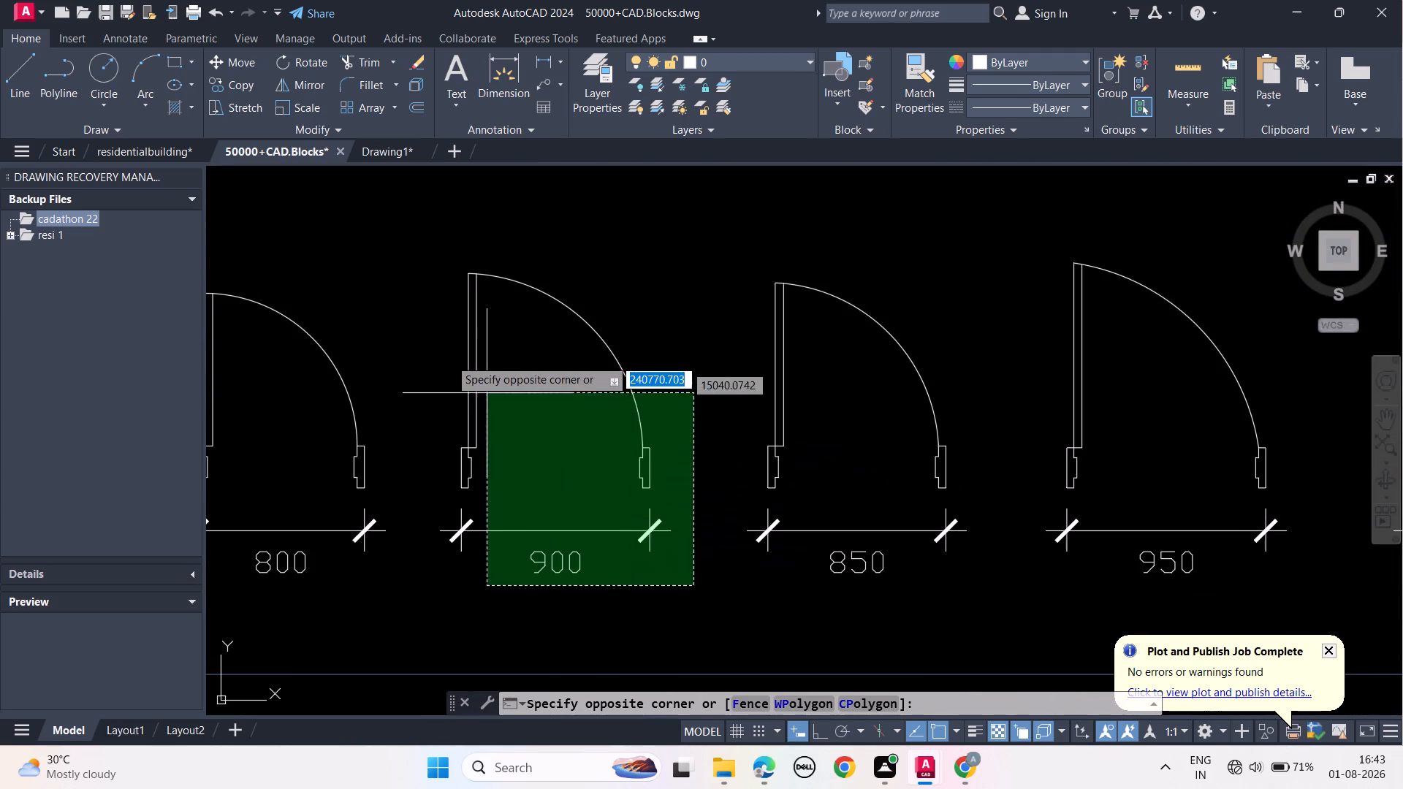
{"action": "left_click", "coordinate": [436, 230]}
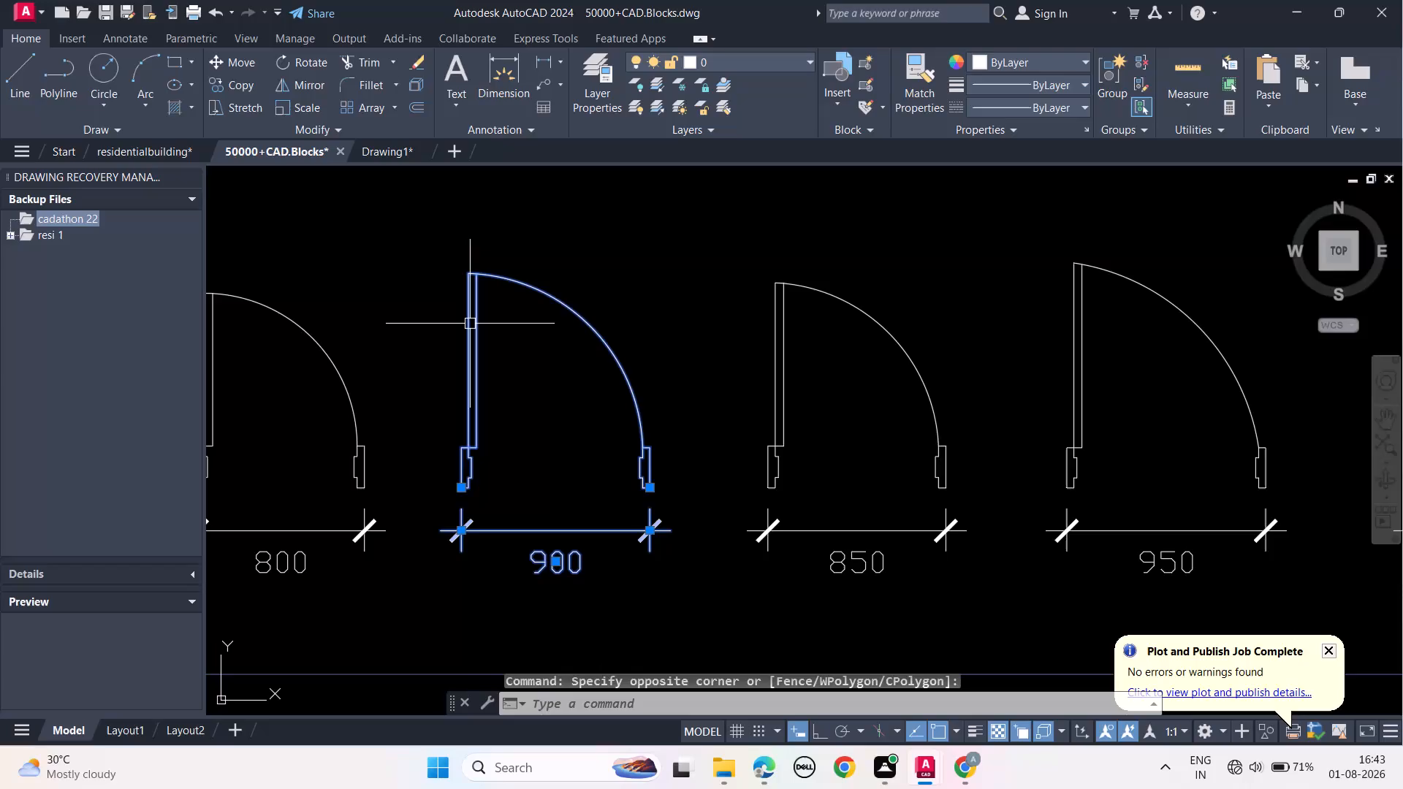
{"action": "key", "text": "ctrl+c"}
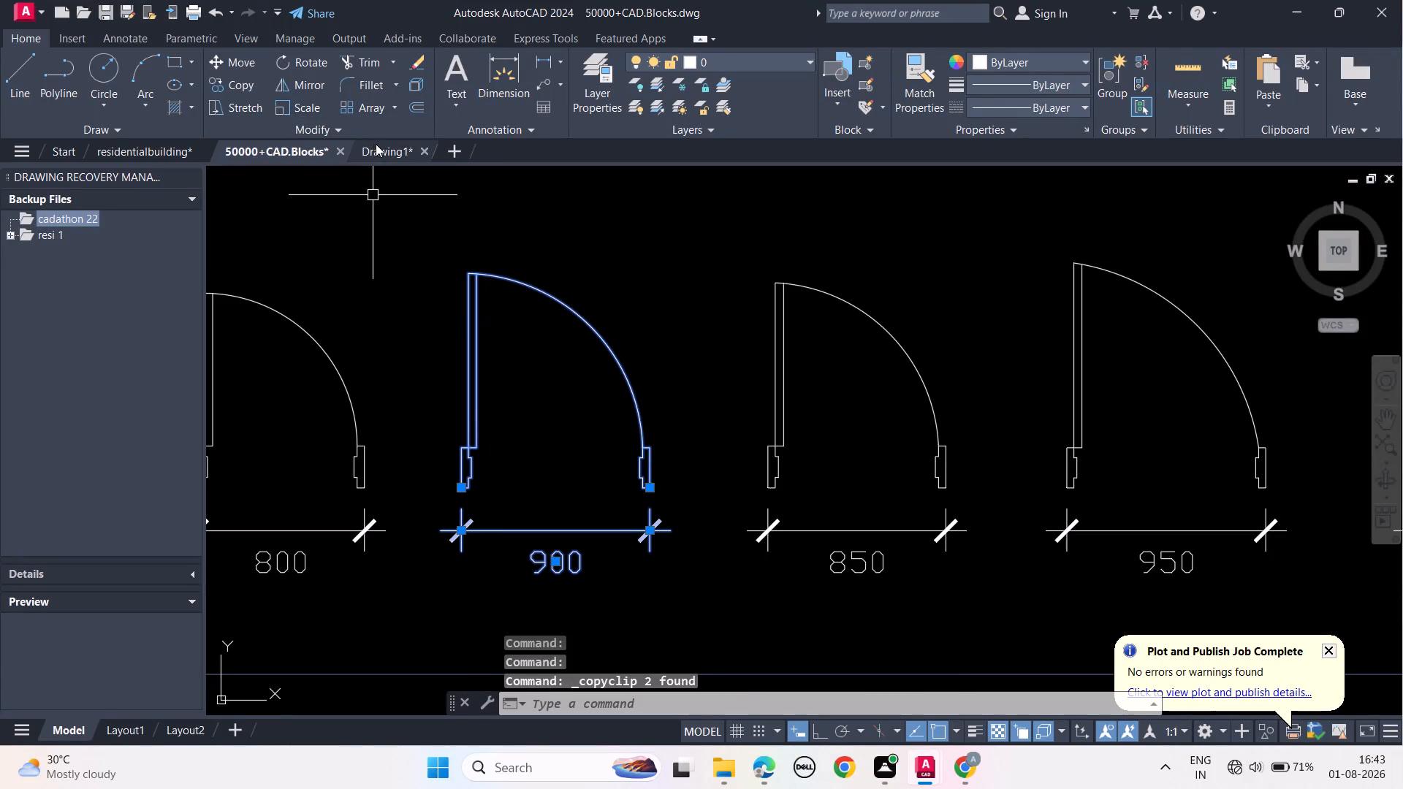
Switch to the Drawing1 office plan and paste the copied door in the empty space beside the floor plan.
{"action": "left_click", "coordinate": [379, 149]}
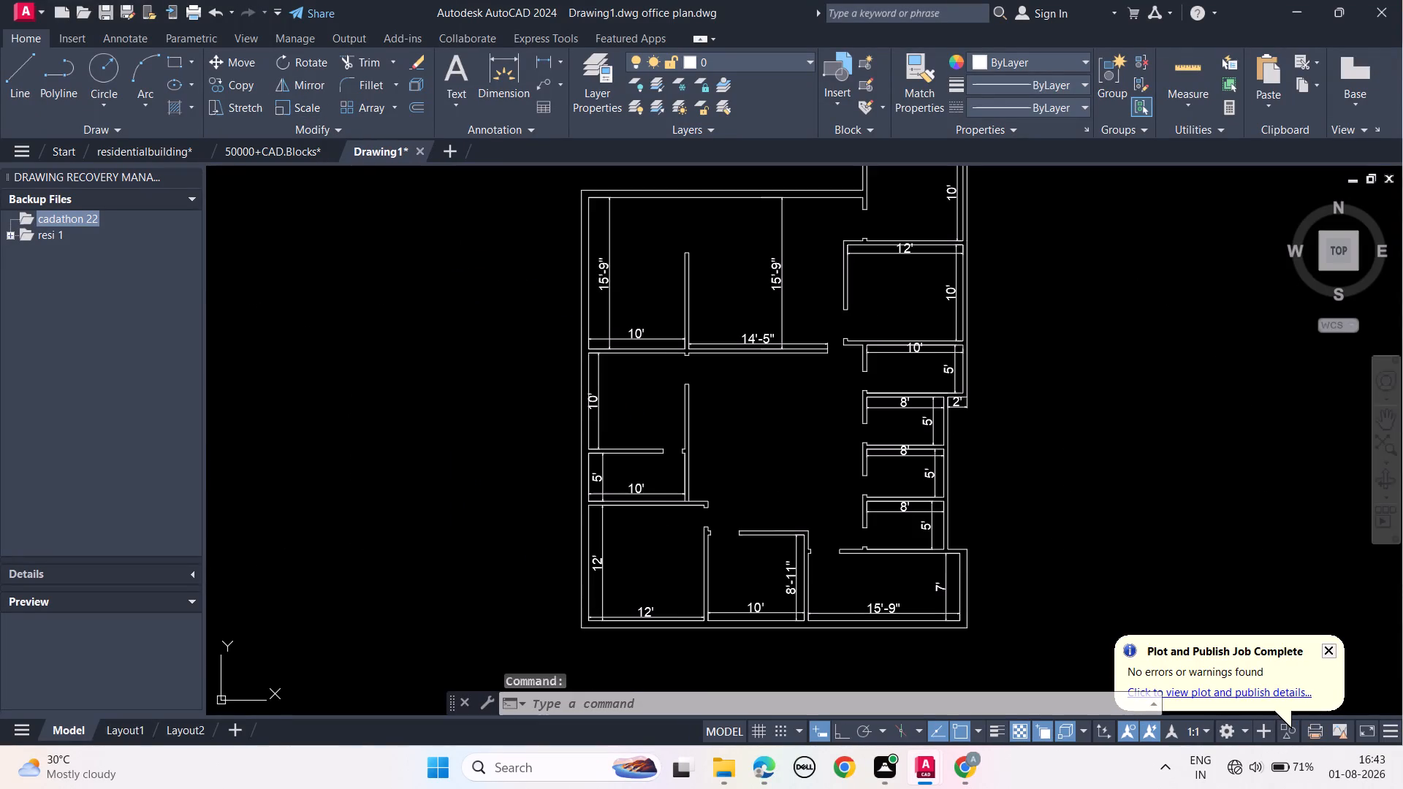
{"action": "middle_click_drag", "start_coordinate": [1031, 402], "coordinate": [683, 436]}
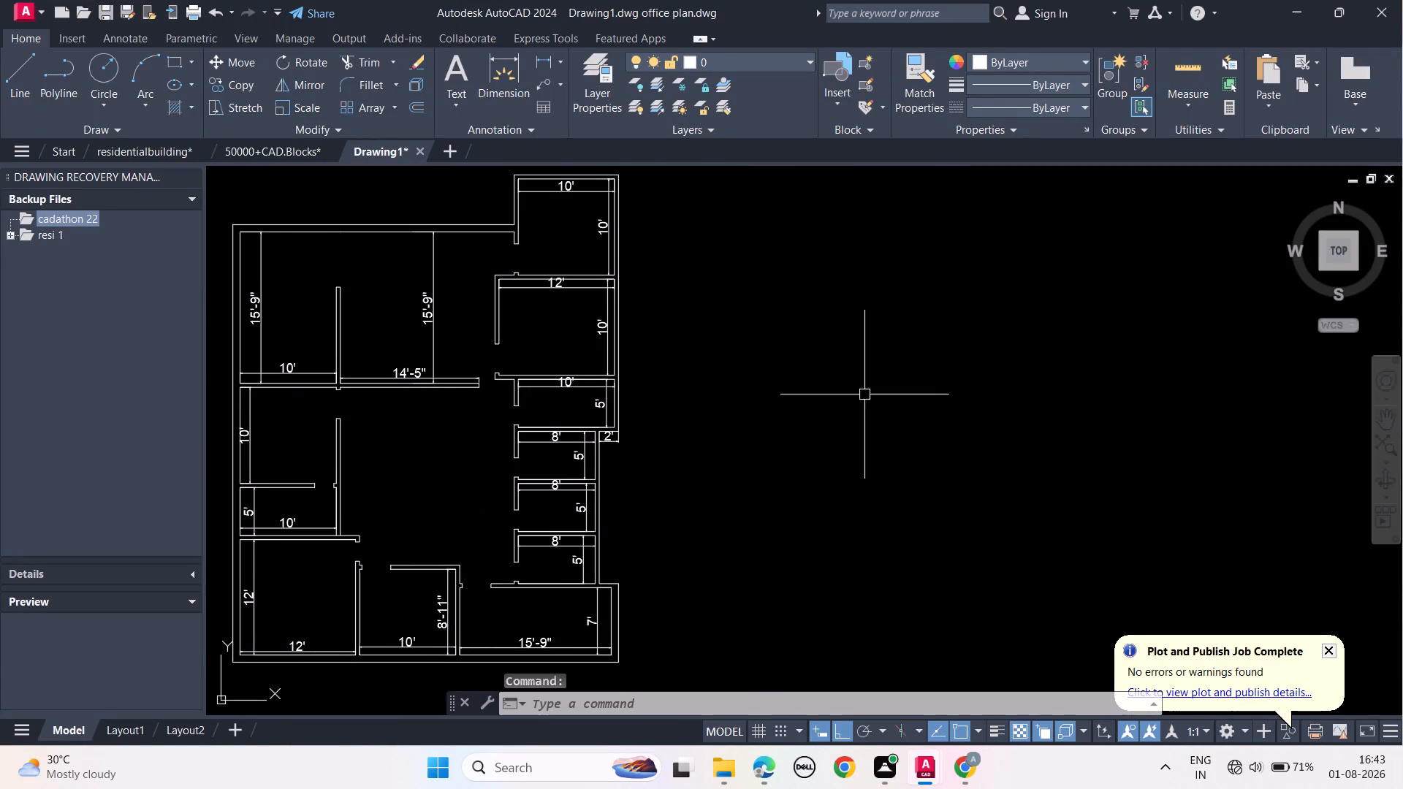
{"action": "key", "text": "ctrl+v"}
{"action": "left_click", "coordinate": [830, 507]}
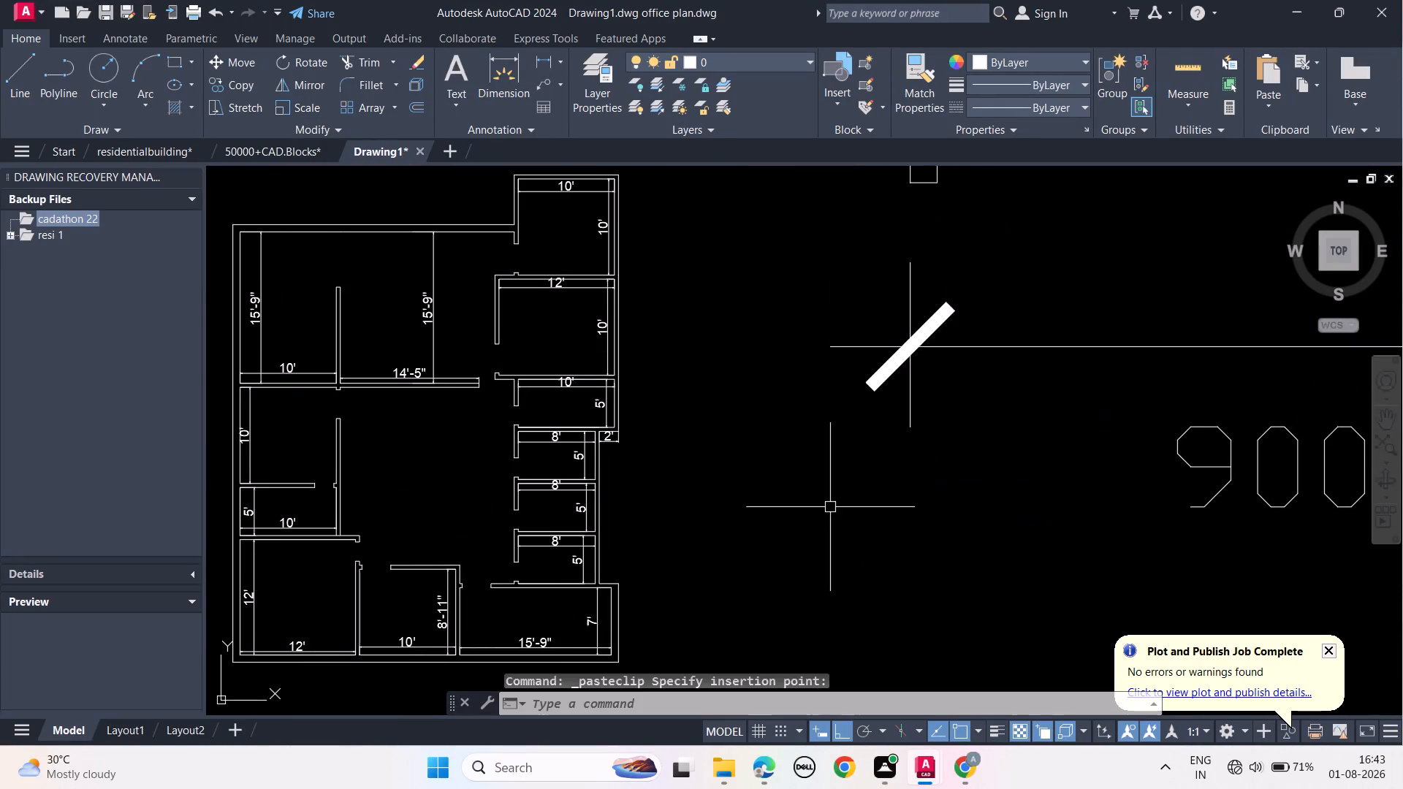
{"action": "key", "text": "Escape"}
Delete the 900 dimension beneath the pasted door.
{"action": "scroll", "coordinate": [856, 491], "scroll_direction": "down", "scroll_amount": 2}
{"action": "middle_click_drag", "start_coordinate": [912, 462], "coordinate": [895, 492]}
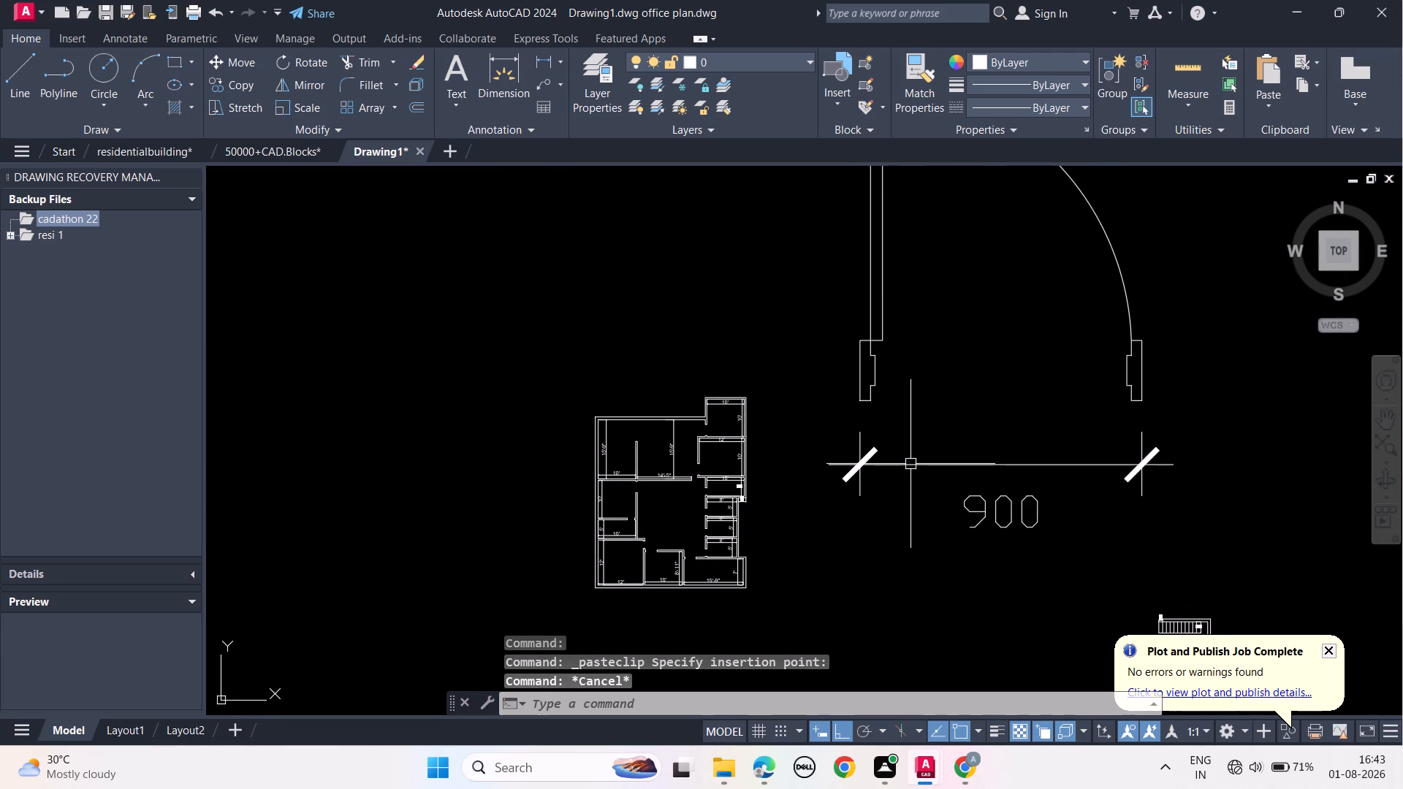
{"action": "left_click", "coordinate": [910, 464]}
{"action": "key", "text": "Delete"}
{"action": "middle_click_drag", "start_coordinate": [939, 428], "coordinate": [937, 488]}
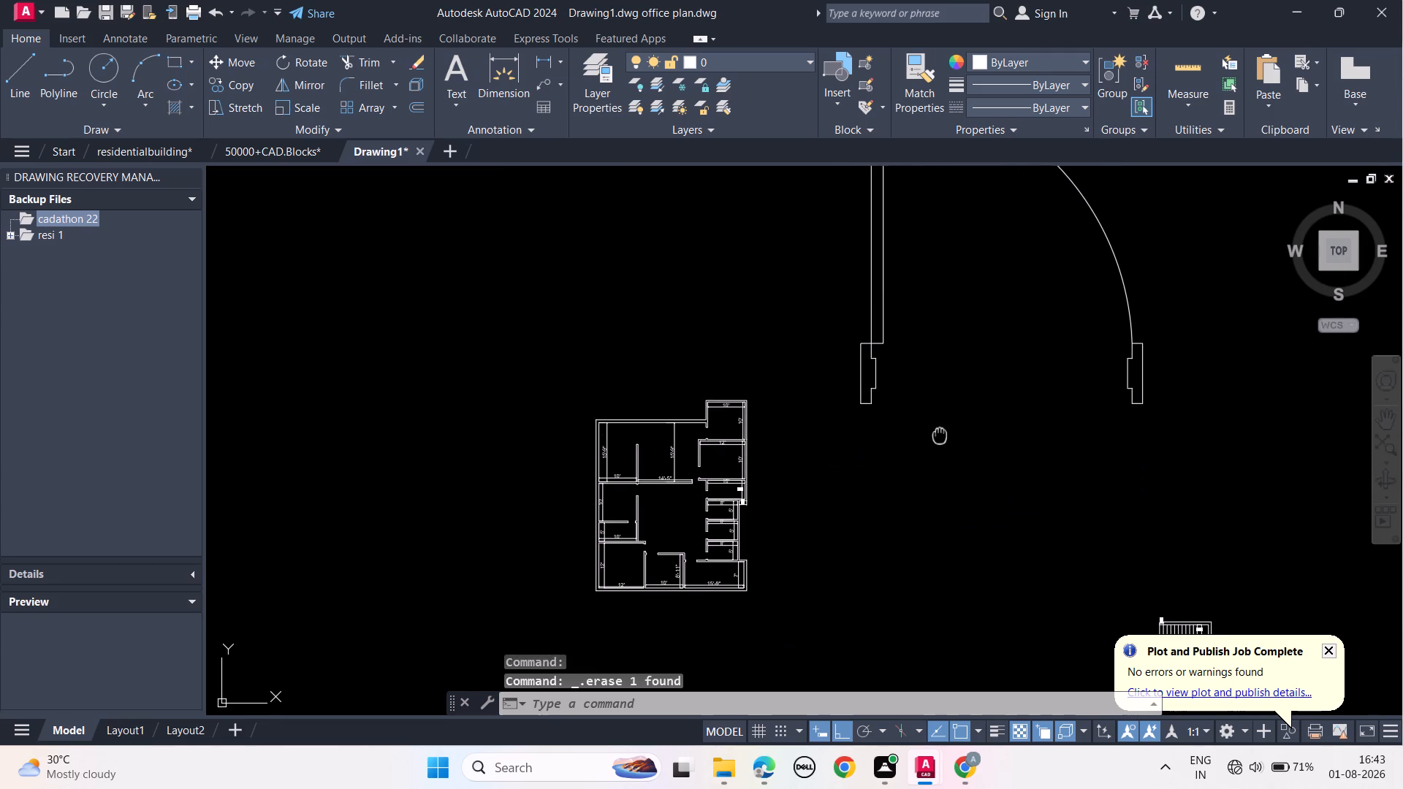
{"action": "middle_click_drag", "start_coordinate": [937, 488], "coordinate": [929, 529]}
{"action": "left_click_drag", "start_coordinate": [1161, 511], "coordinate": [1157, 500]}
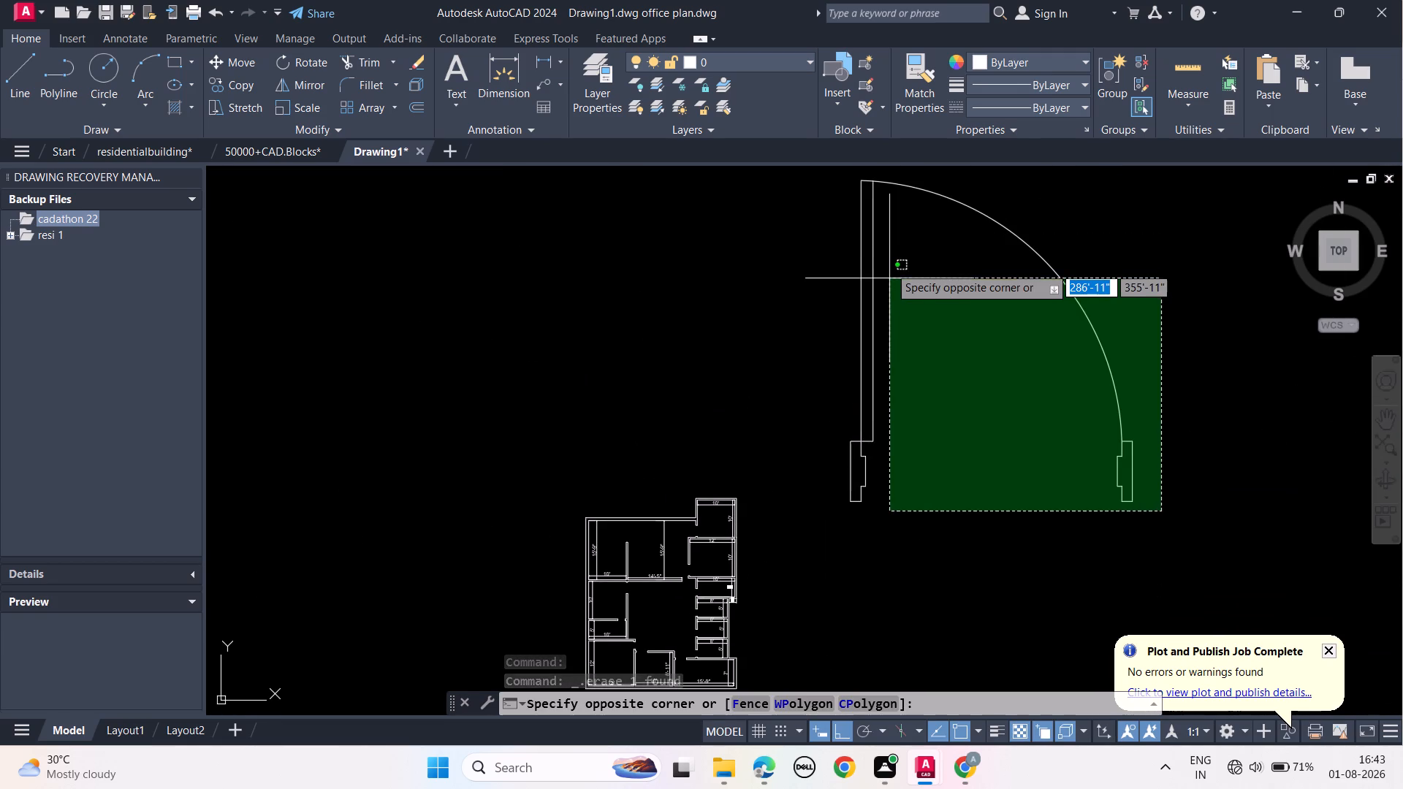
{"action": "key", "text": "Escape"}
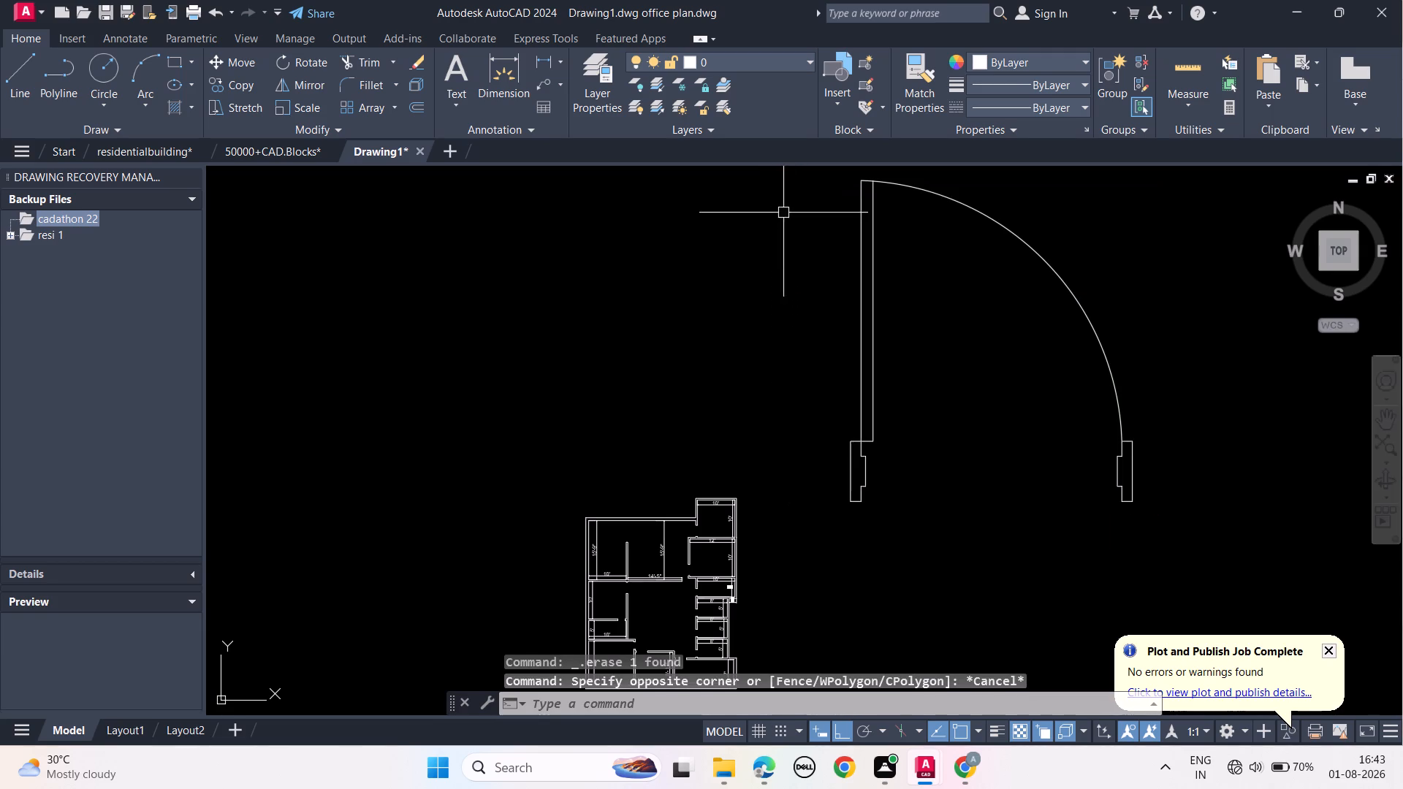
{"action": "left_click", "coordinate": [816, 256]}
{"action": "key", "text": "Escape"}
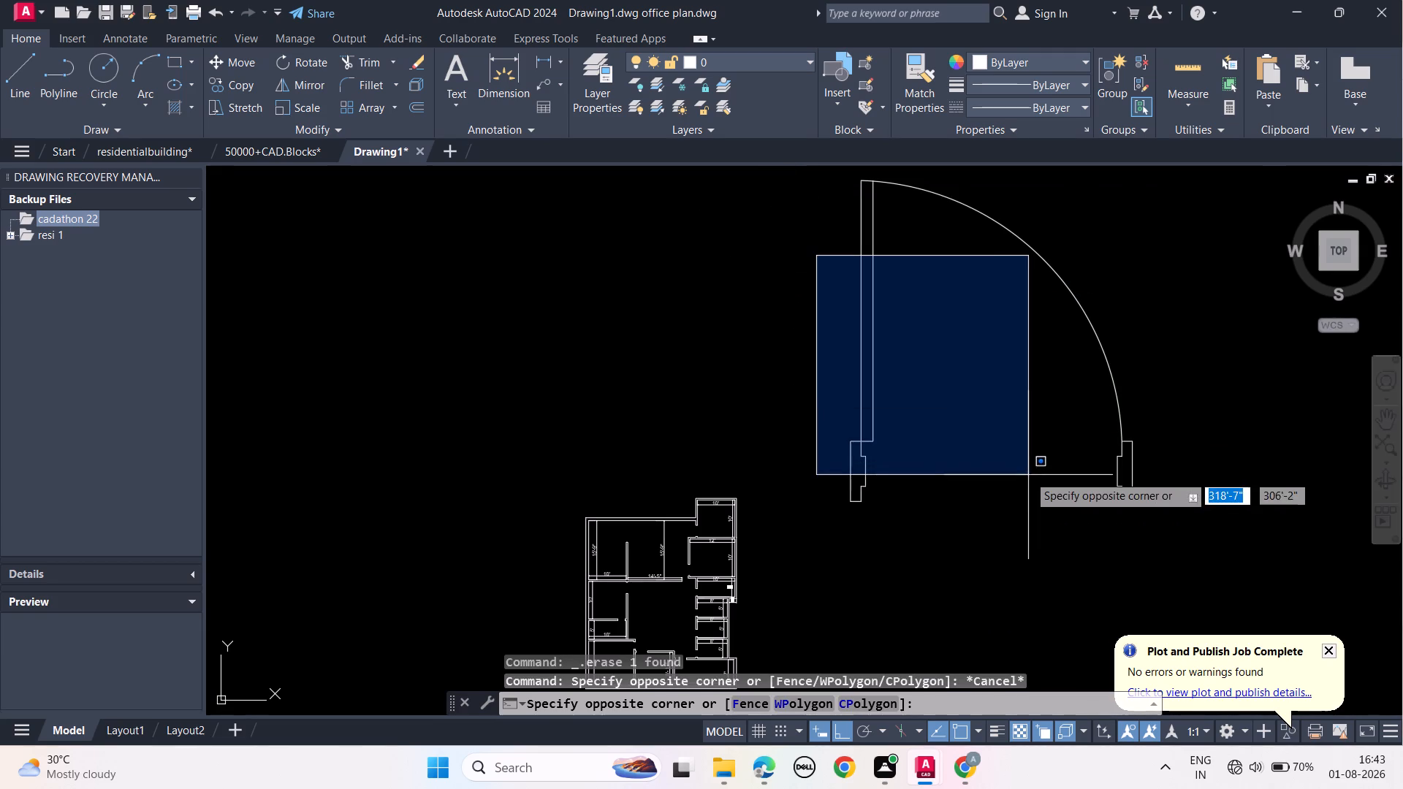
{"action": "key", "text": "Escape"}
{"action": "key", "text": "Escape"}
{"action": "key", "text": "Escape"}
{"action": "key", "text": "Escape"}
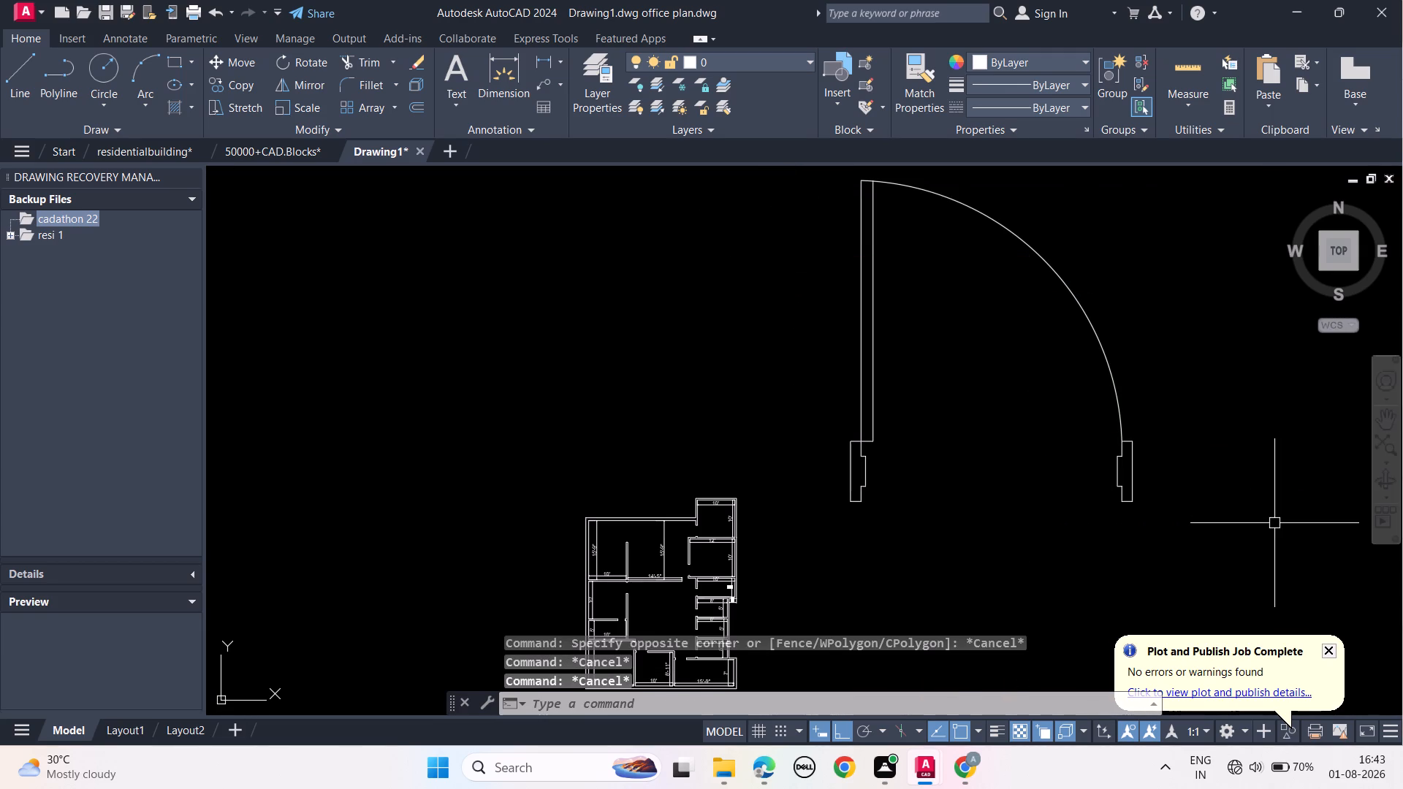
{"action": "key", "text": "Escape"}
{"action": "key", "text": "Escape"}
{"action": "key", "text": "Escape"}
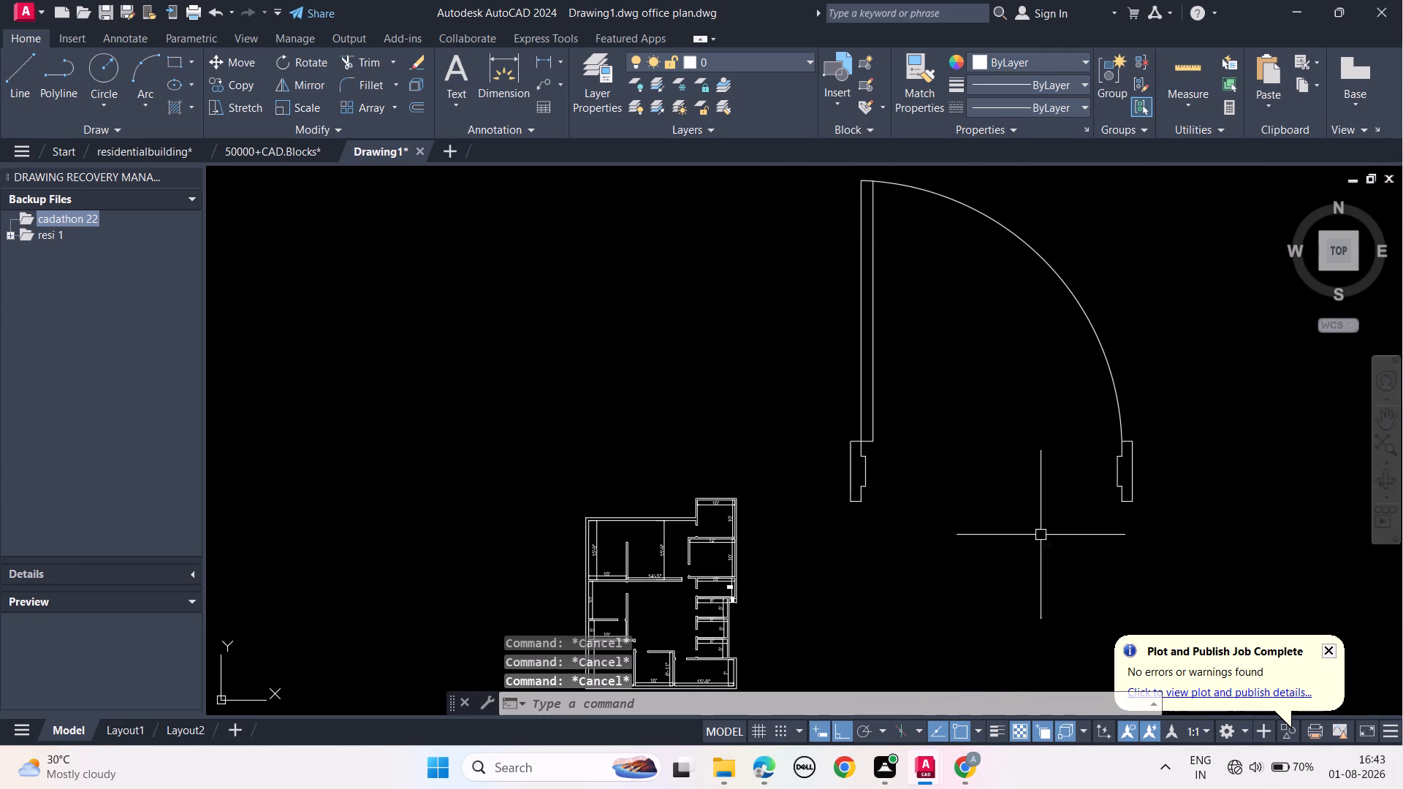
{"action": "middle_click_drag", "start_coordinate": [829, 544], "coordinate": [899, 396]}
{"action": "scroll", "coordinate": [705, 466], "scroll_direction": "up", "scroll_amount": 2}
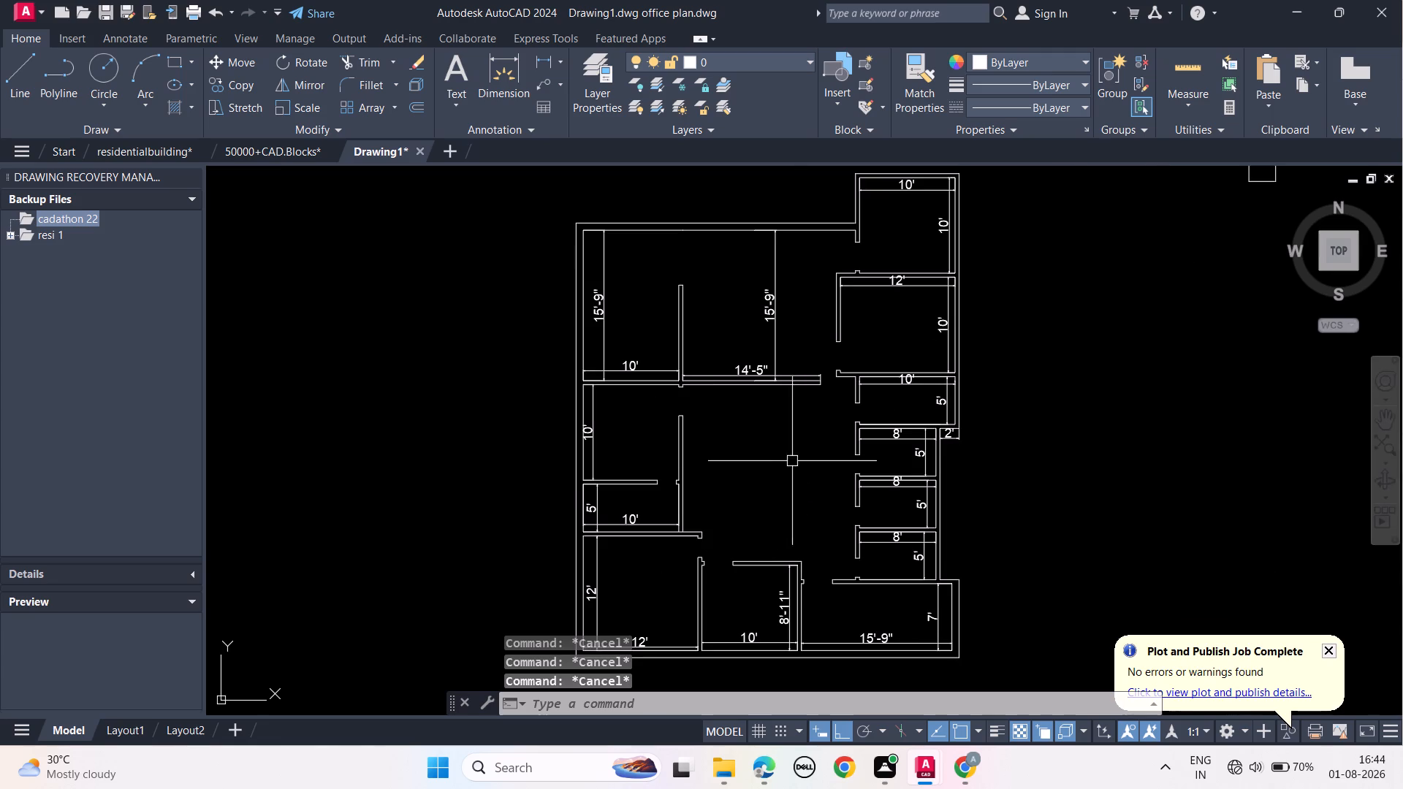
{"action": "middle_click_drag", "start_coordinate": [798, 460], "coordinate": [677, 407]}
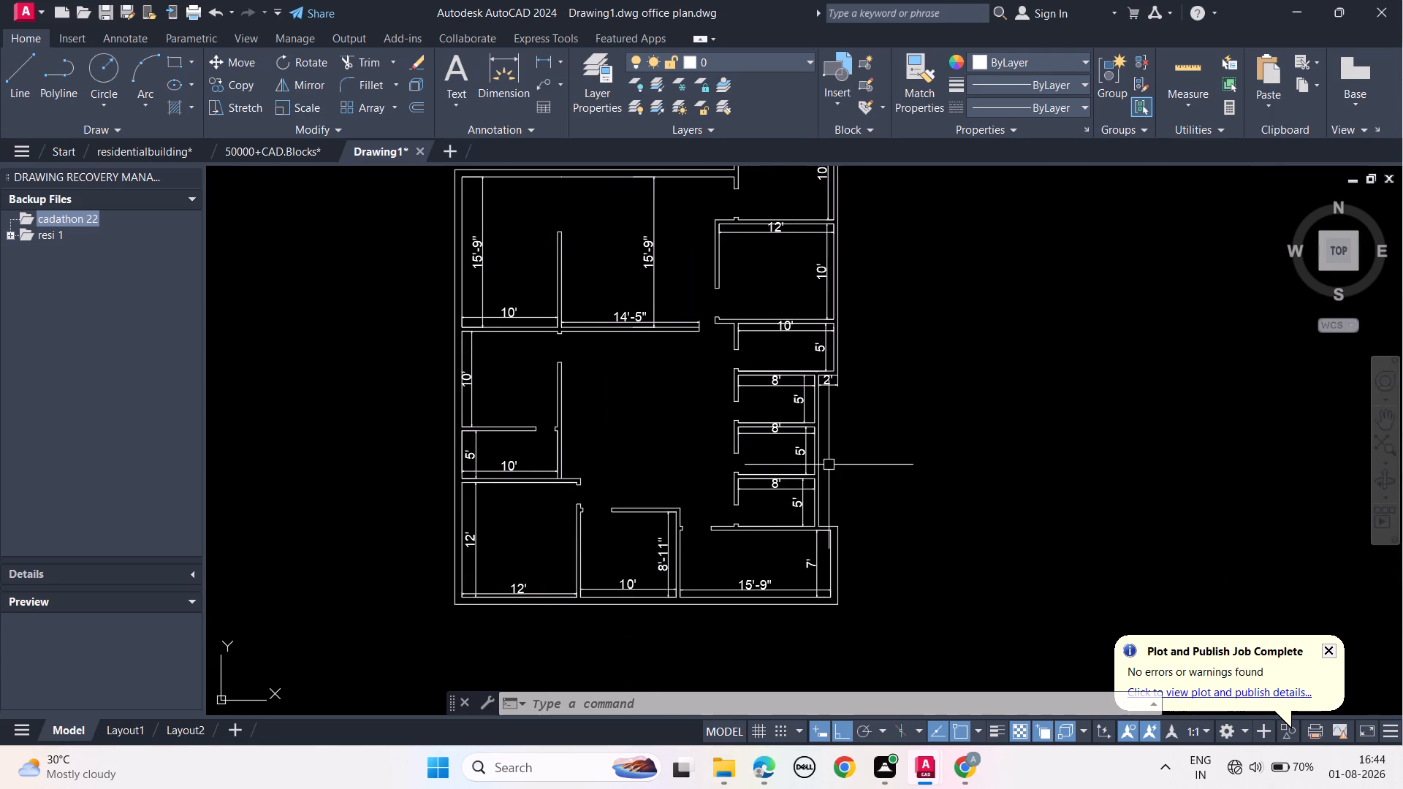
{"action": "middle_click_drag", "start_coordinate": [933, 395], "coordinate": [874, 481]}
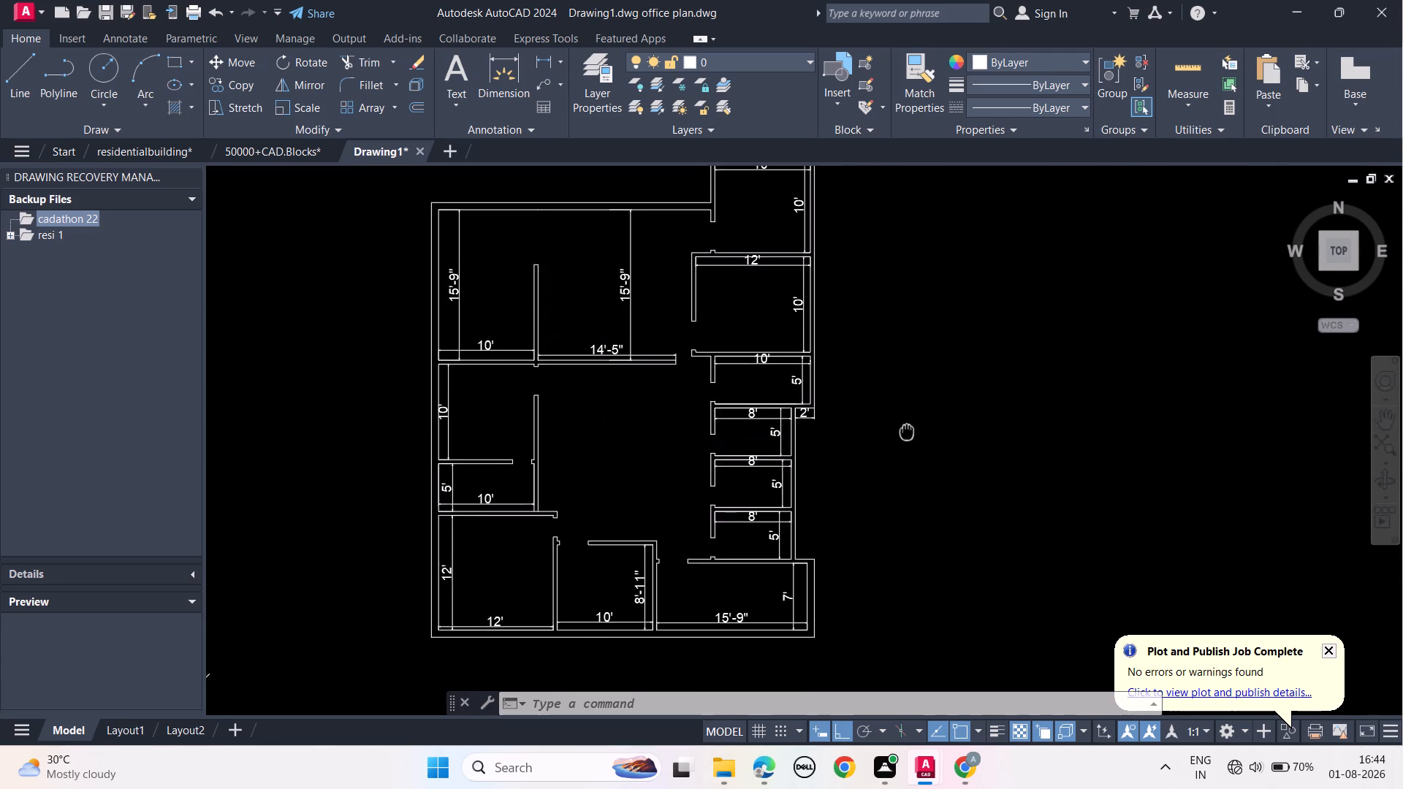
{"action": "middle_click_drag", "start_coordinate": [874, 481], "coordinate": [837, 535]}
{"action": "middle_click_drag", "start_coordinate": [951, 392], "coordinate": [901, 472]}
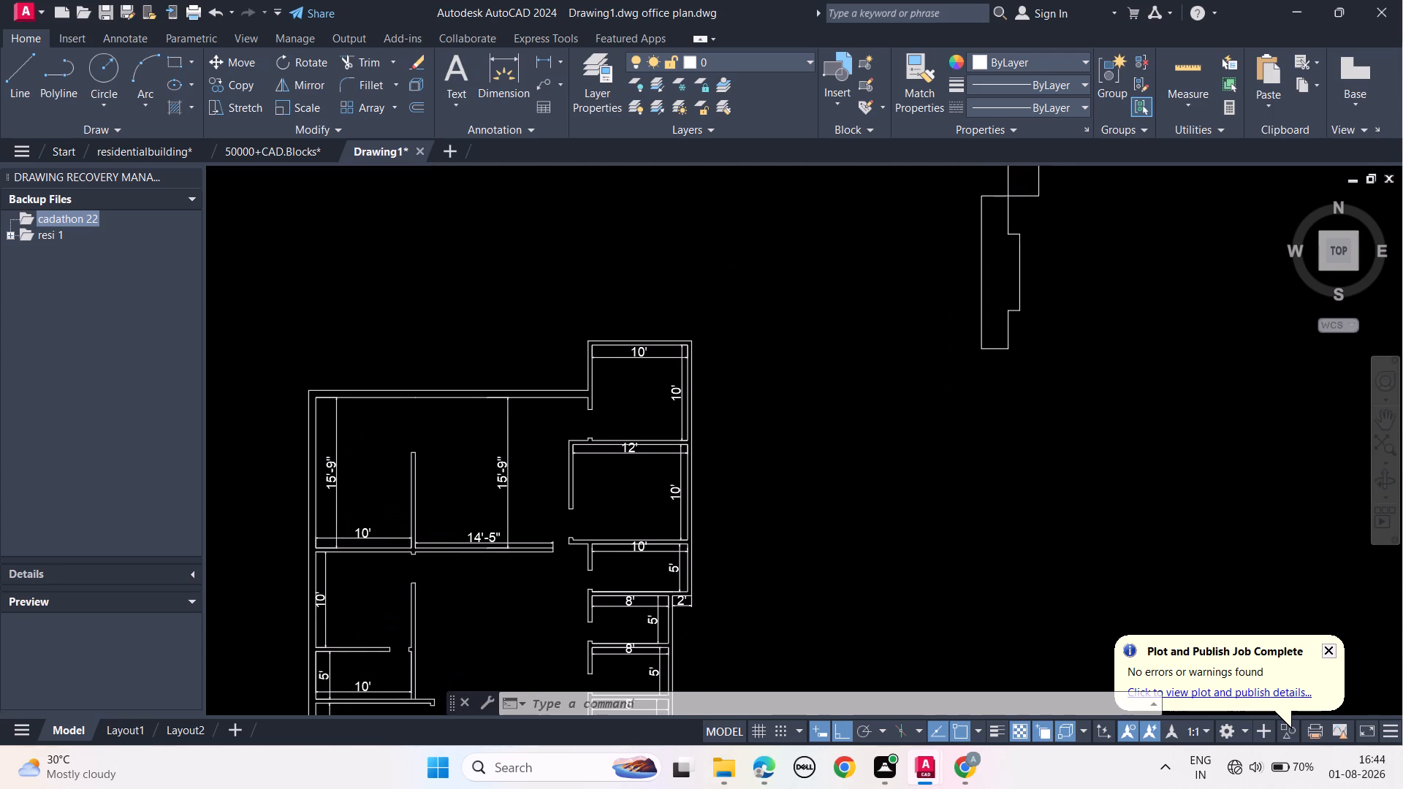
Scale the pasted door symbol down freehand, using the bottom corner of its left jamb as the base point.
{"action": "middle_click_drag", "start_coordinate": [1068, 437], "coordinate": [1022, 551]}
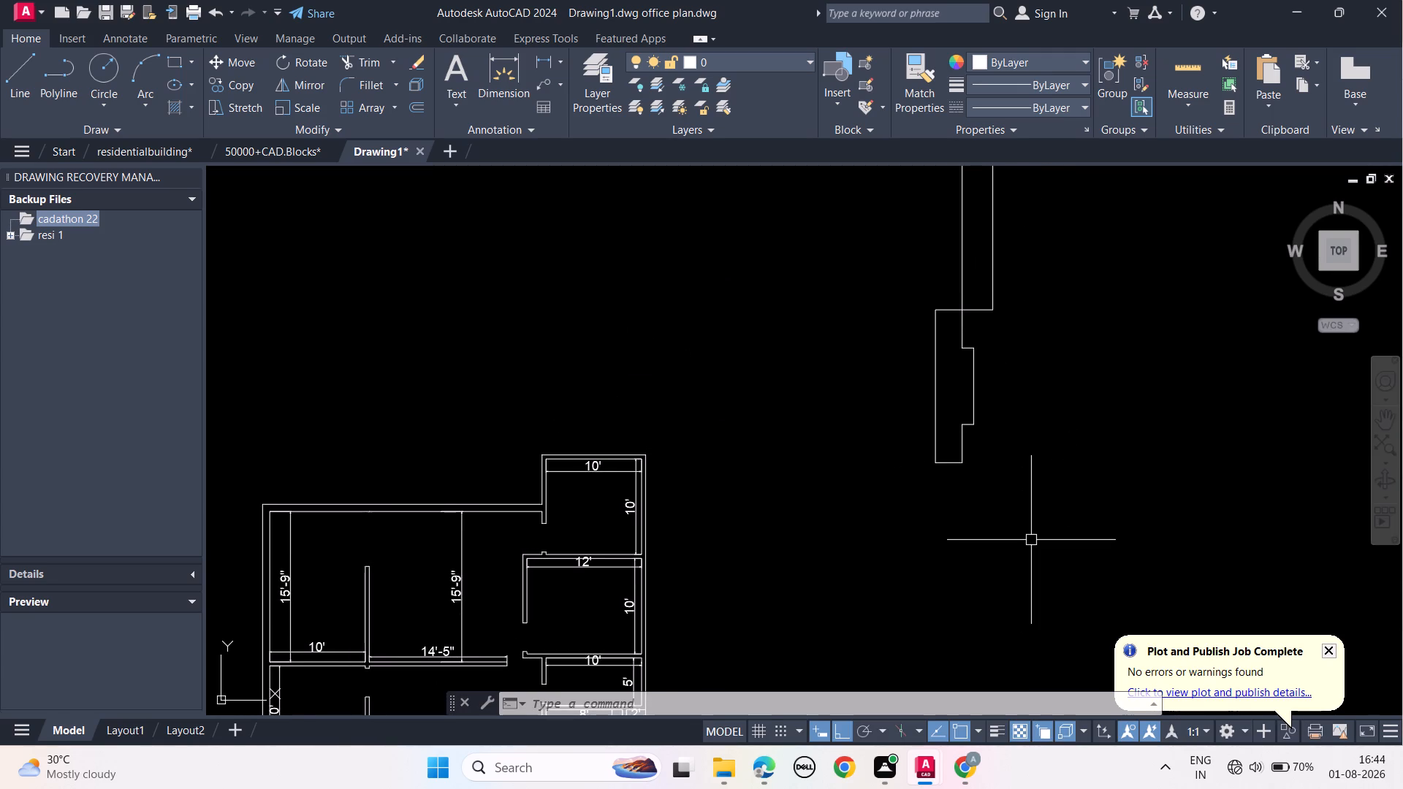
{"action": "middle_click_drag", "start_coordinate": [1033, 464], "coordinate": [922, 592]}
{"action": "scroll", "coordinate": [948, 530], "scroll_direction": "down", "scroll_amount": 2}
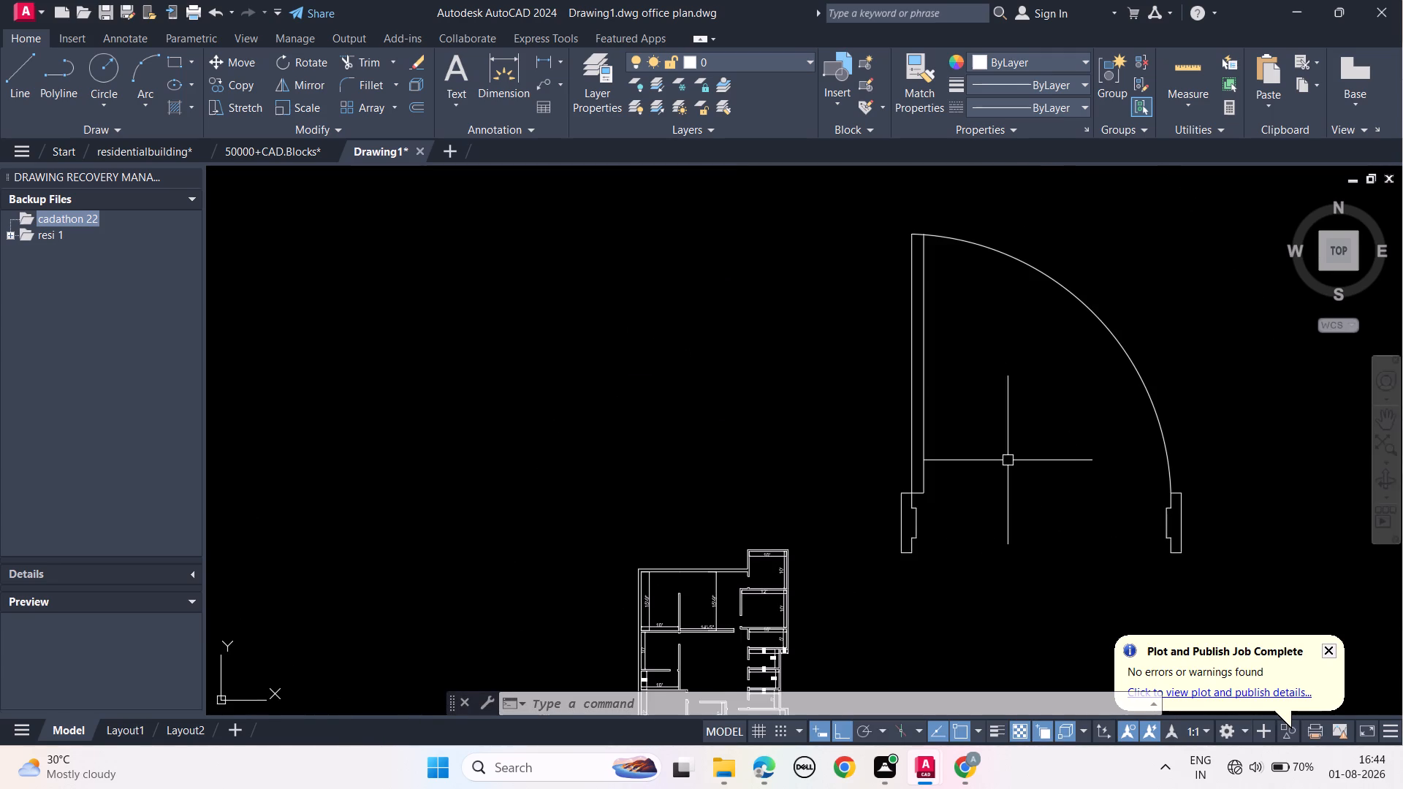
{"action": "middle_click_drag", "start_coordinate": [1008, 460], "coordinate": [904, 425]}
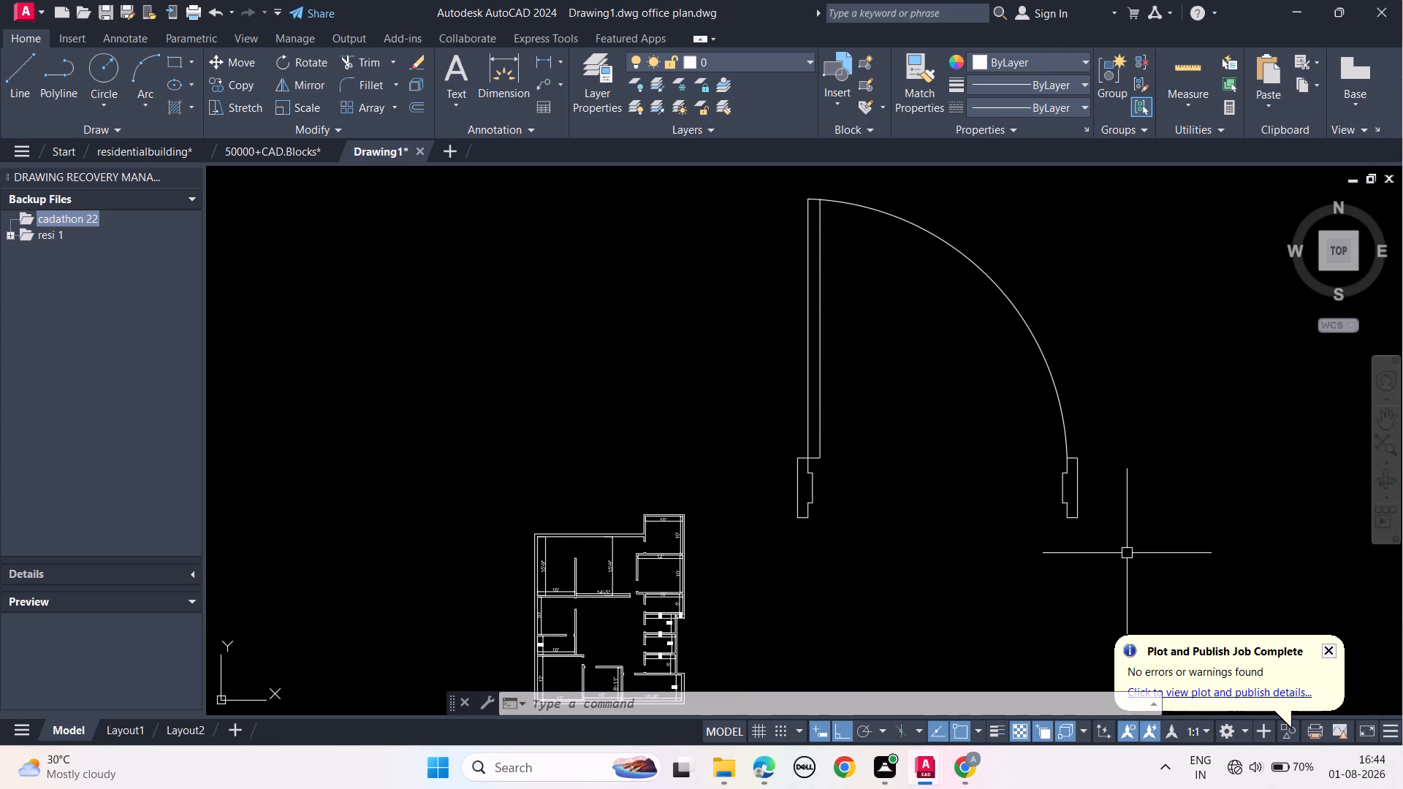
{"action": "left_click_drag", "start_coordinate": [1127, 553], "coordinate": [1114, 528]}
{"action": "left_click", "coordinate": [701, 206]}
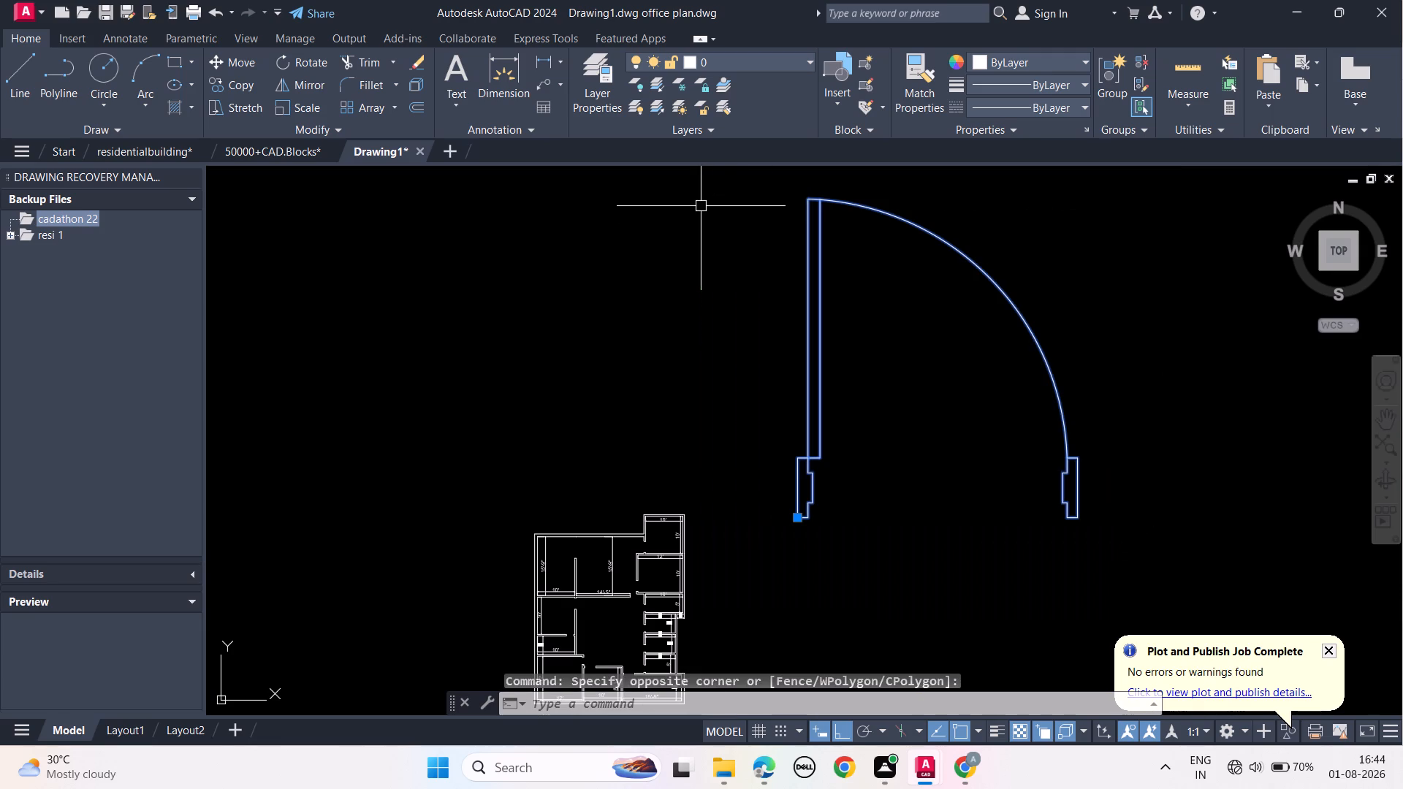
{"action": "type", "text": "SC"}
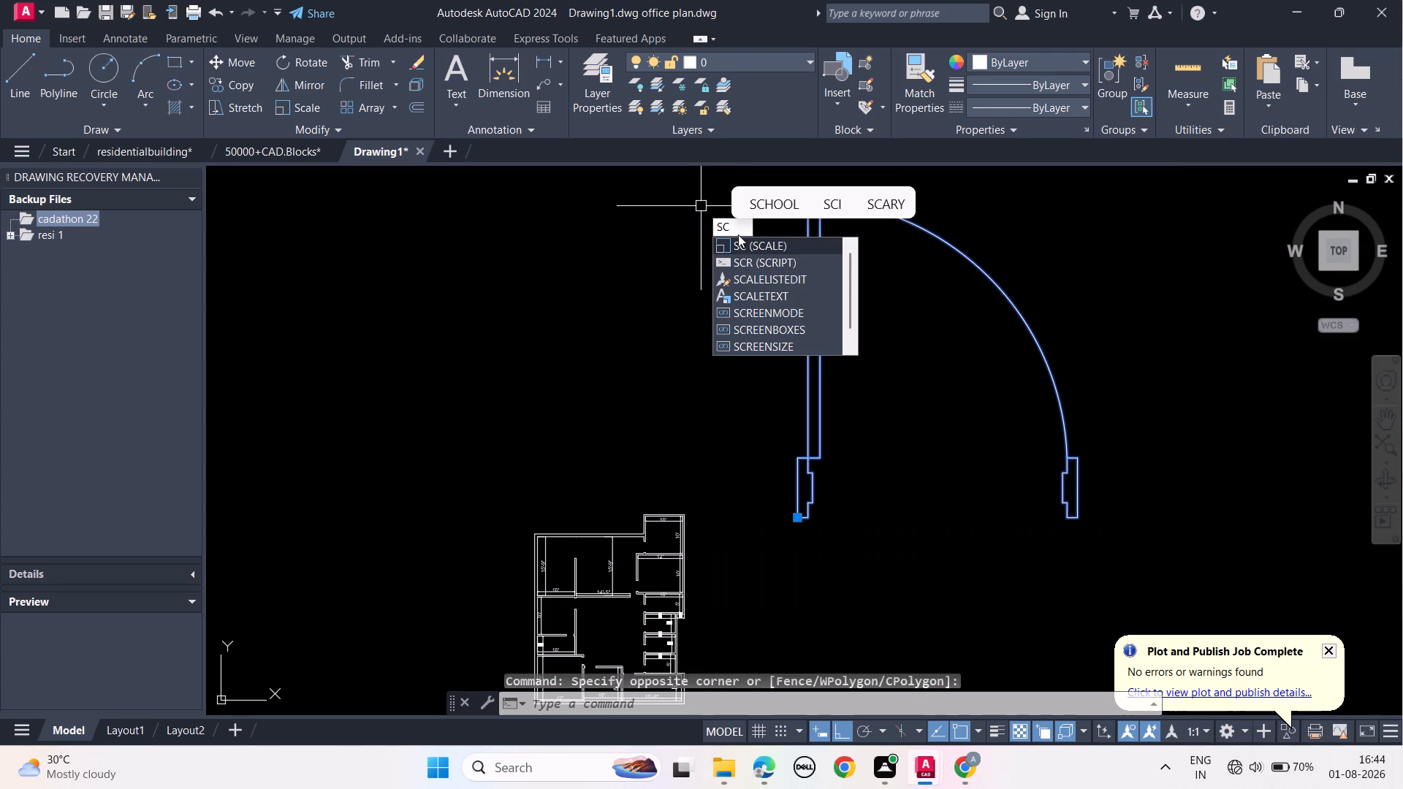
{"action": "left_click", "coordinate": [738, 242]}
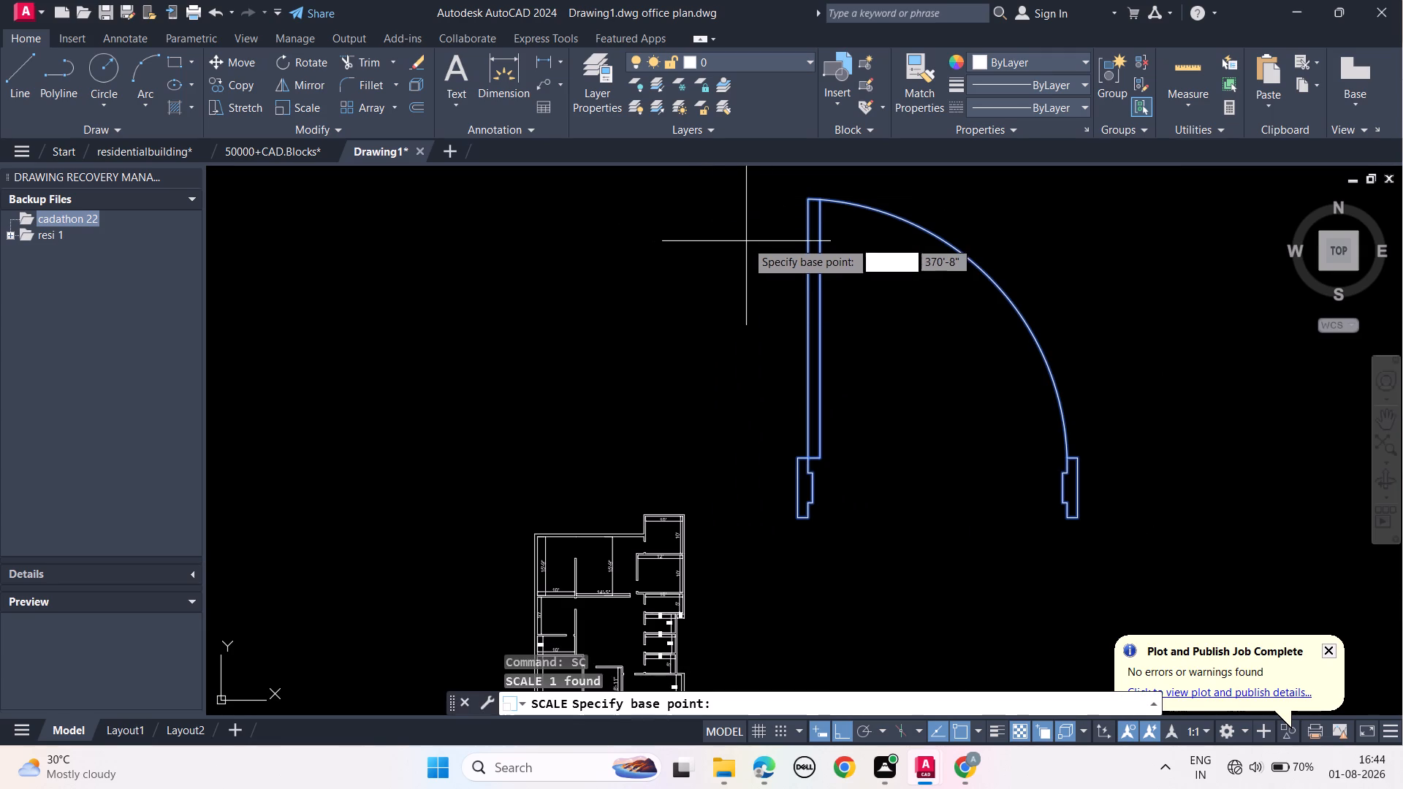
{"action": "left_click", "coordinate": [806, 514]}
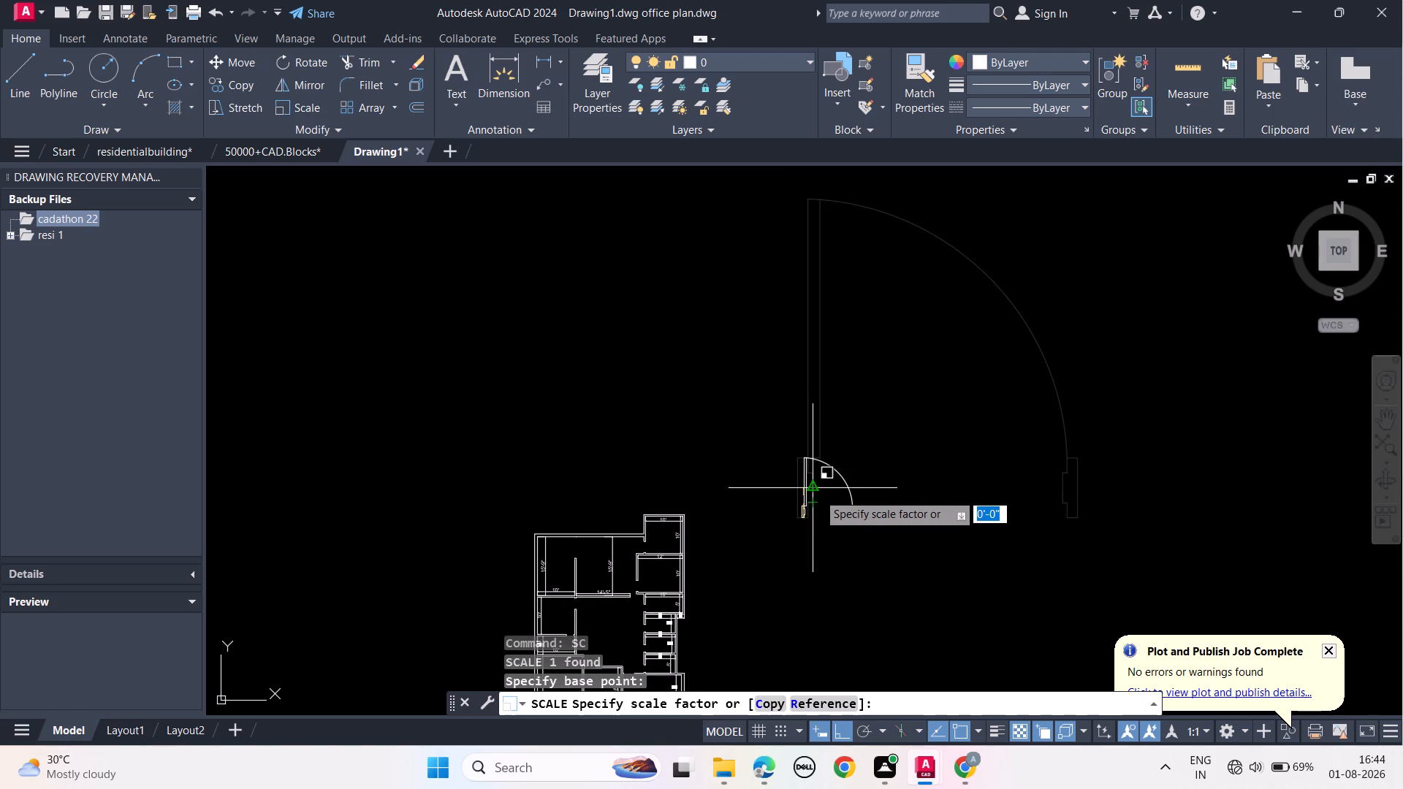
{"action": "left_click", "coordinate": [818, 493]}
Scale the door symbol down again from its left jamb's bottom corner, to roughly the size of the plan's door openings.
{"action": "left_click_drag", "start_coordinate": [863, 552], "coordinate": [824, 497]}
{"action": "left_click", "coordinate": [748, 378]}
{"action": "type", "text": "SC"}
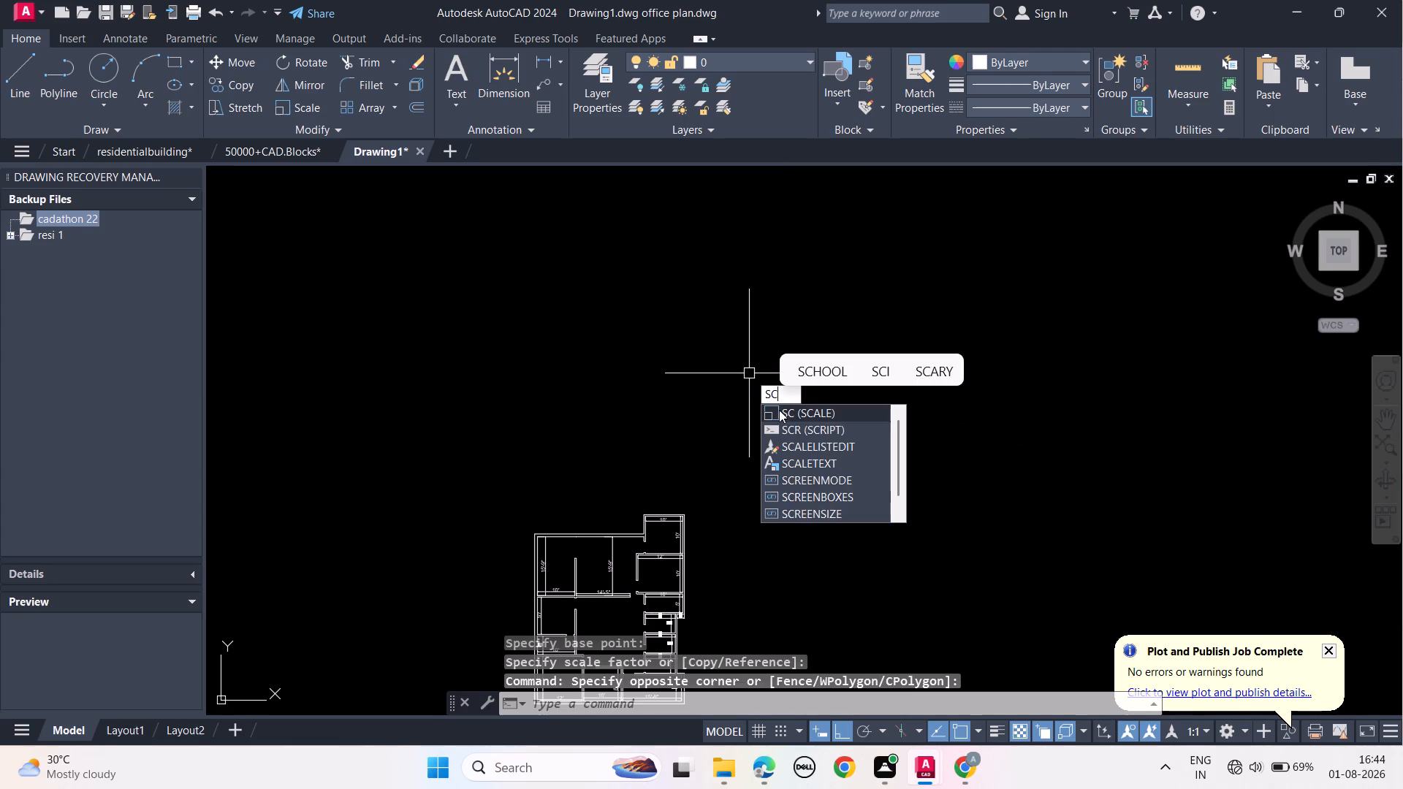
{"action": "left_click", "coordinate": [793, 411]}
{"action": "scroll", "coordinate": [811, 540], "scroll_direction": "up", "scroll_amount": 3}
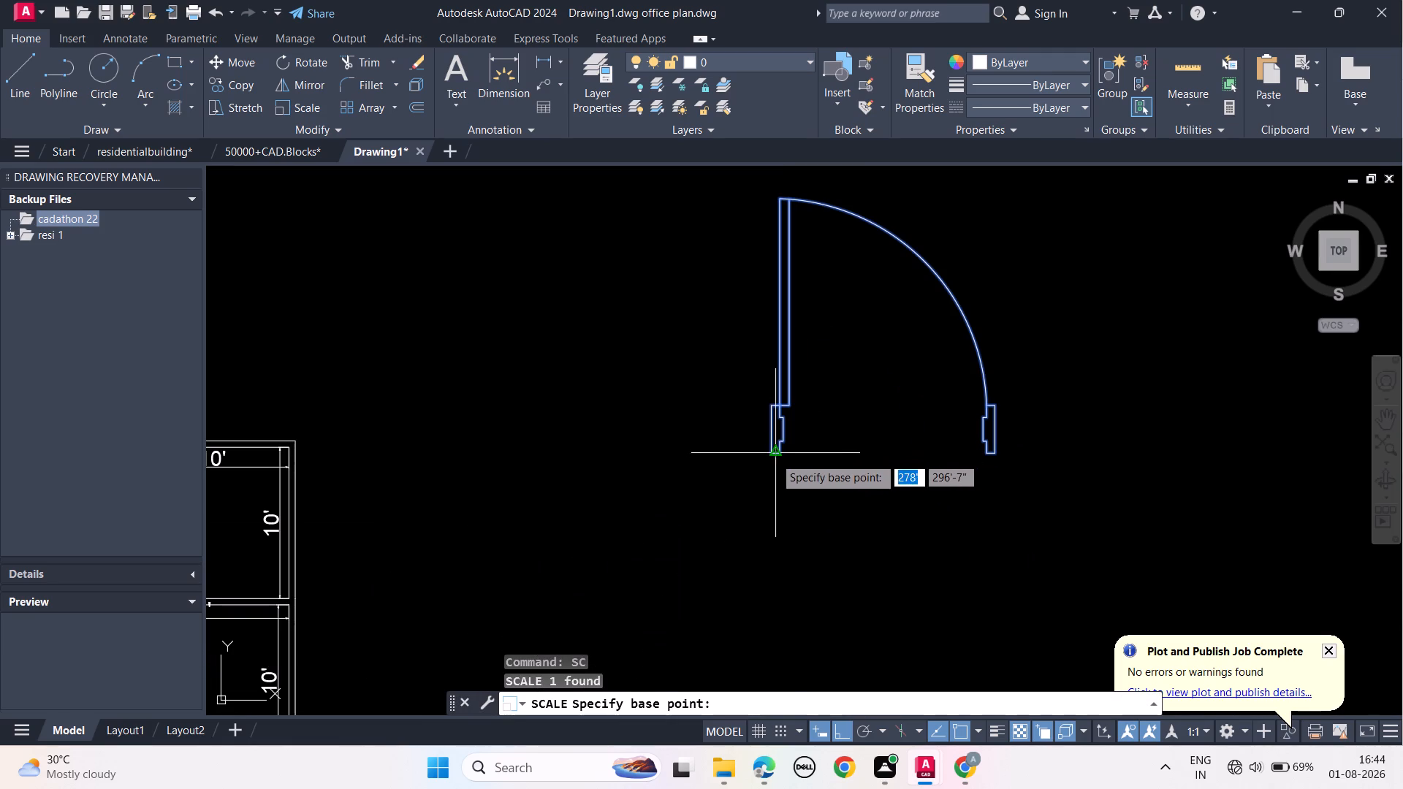
{"action": "left_click", "coordinate": [774, 457]}
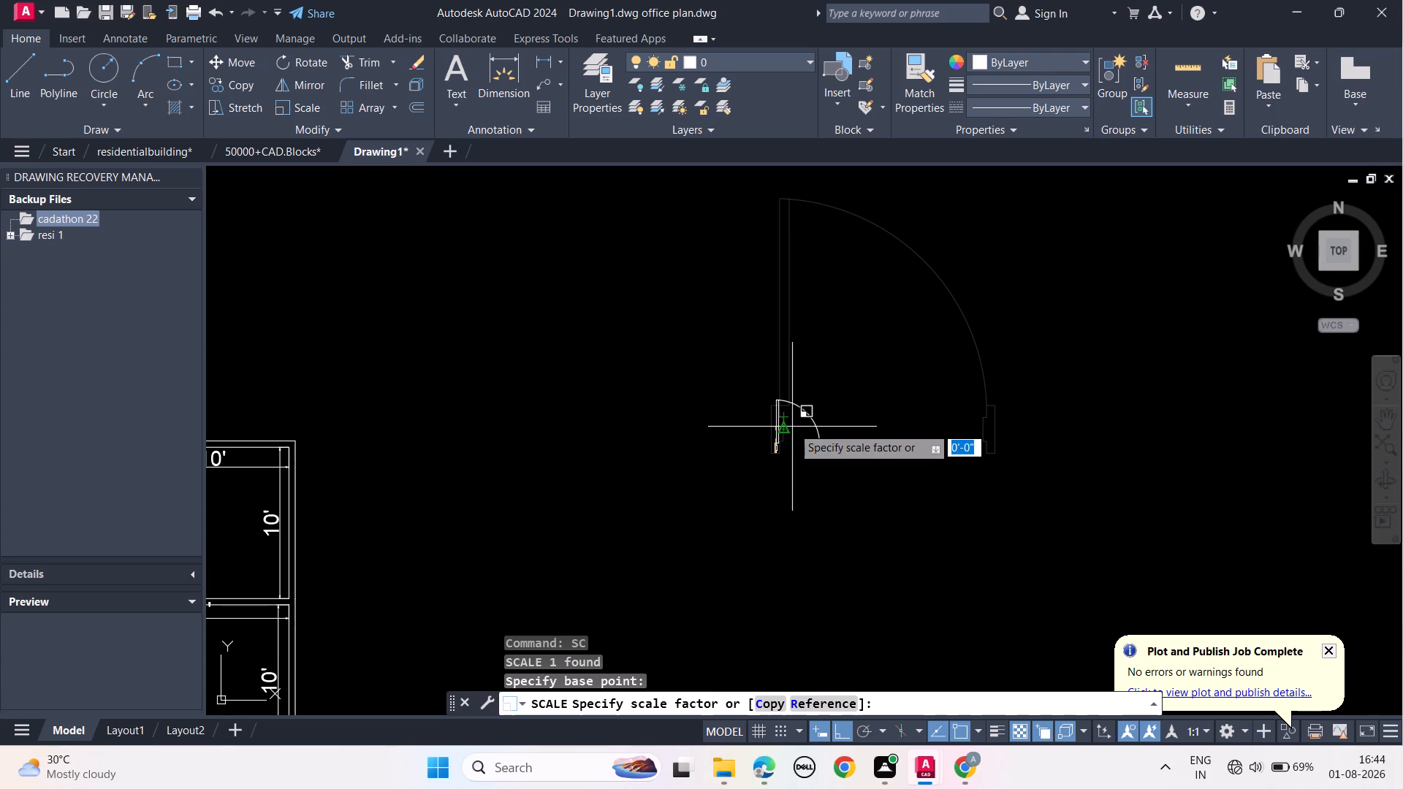
{"action": "left_click", "coordinate": [792, 427]}
{"action": "key", "text": "Escape"}
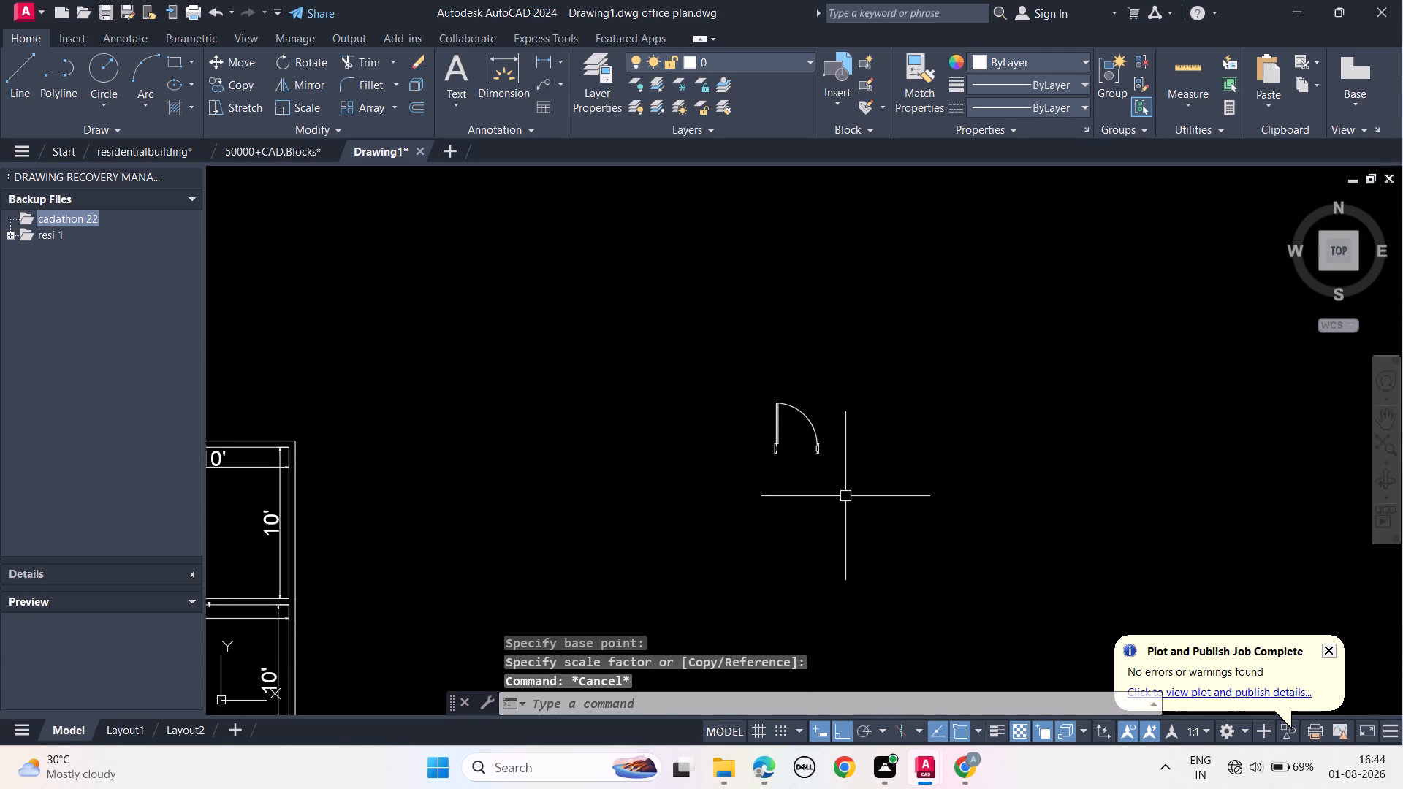
{"action": "key", "text": "Escape"}
{"action": "key", "text": "Escape"}
{"action": "key", "text": "Escape"}
{"action": "key", "text": "Escape"}
Rotate the reduced door symbol 90° counterclockwise about the upper end of its leaf.
{"action": "middle_click_drag", "start_coordinate": [764, 534], "coordinate": [891, 503]}
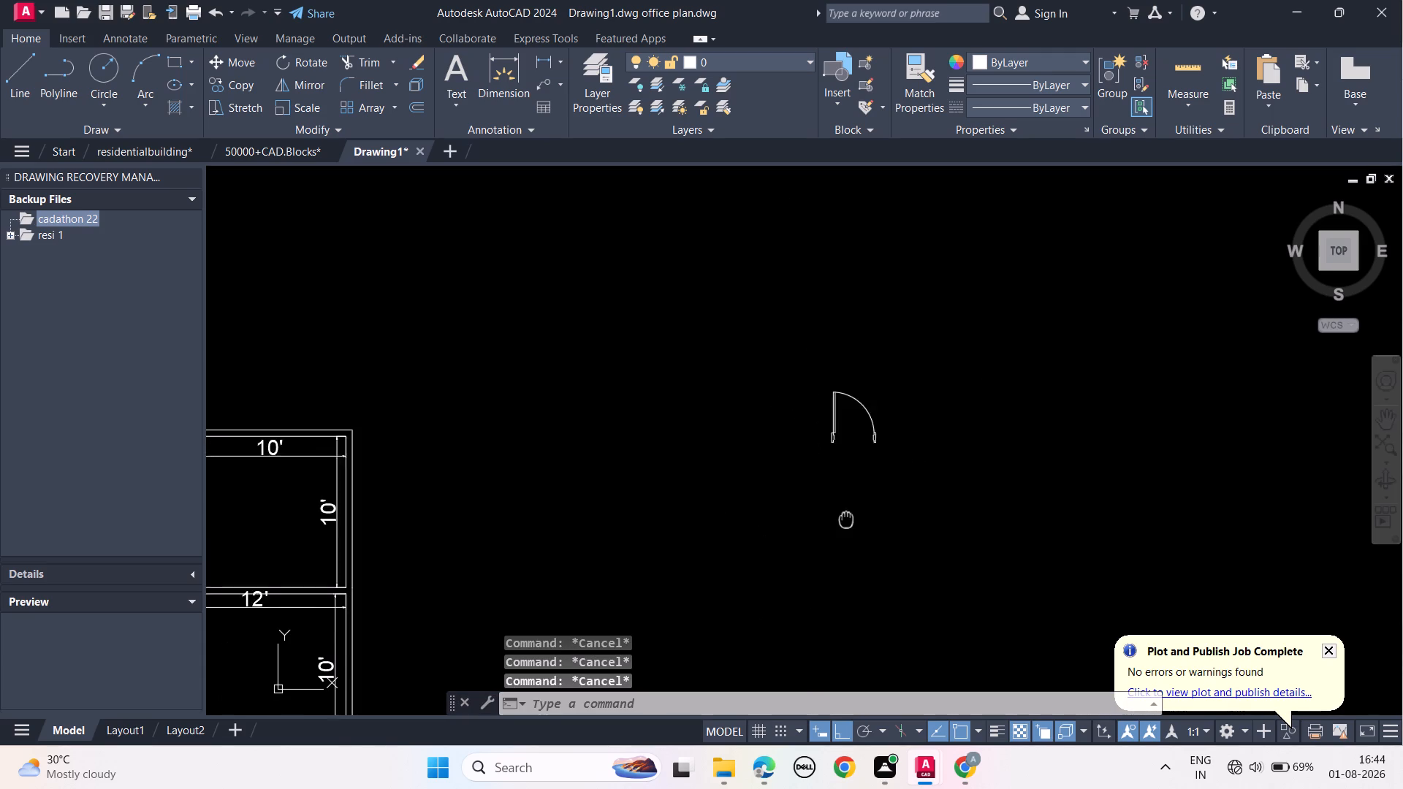
{"action": "middle_click_drag", "start_coordinate": [891, 503], "coordinate": [1015, 451]}
{"action": "middle_click_drag", "start_coordinate": [976, 486], "coordinate": [997, 432]}
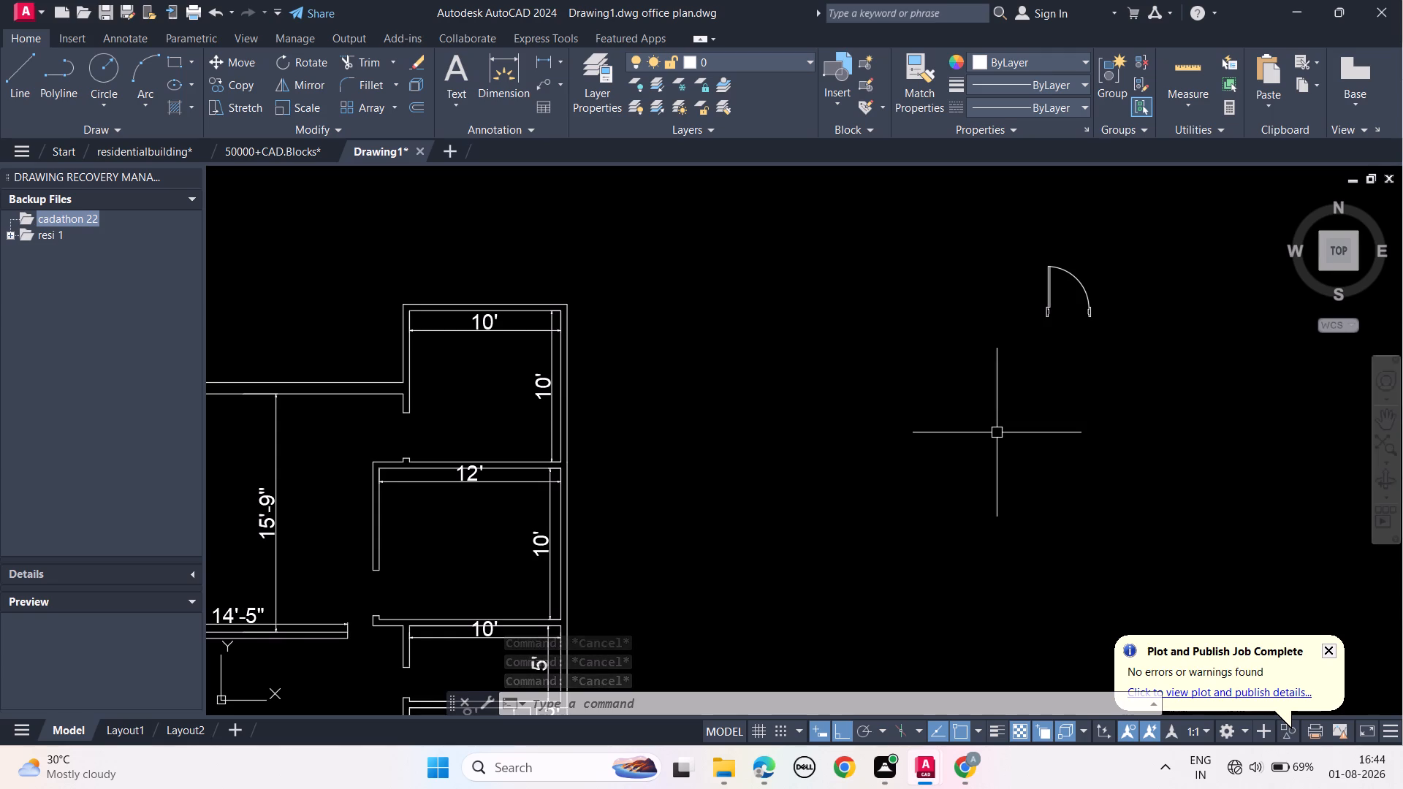
{"action": "middle_click_drag", "start_coordinate": [948, 443], "coordinate": [934, 485]}
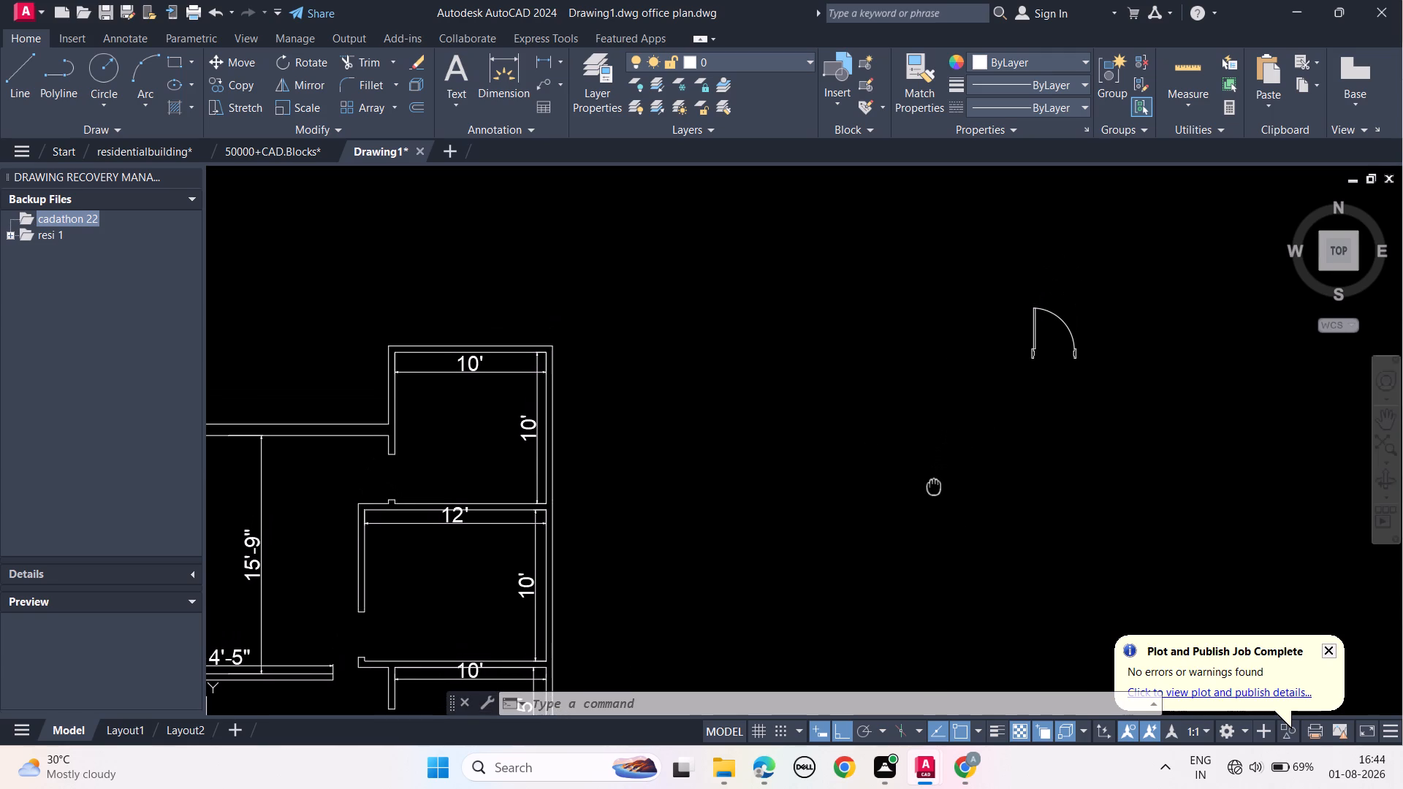
{"action": "middle_click_drag", "start_coordinate": [934, 485], "coordinate": [938, 479]}
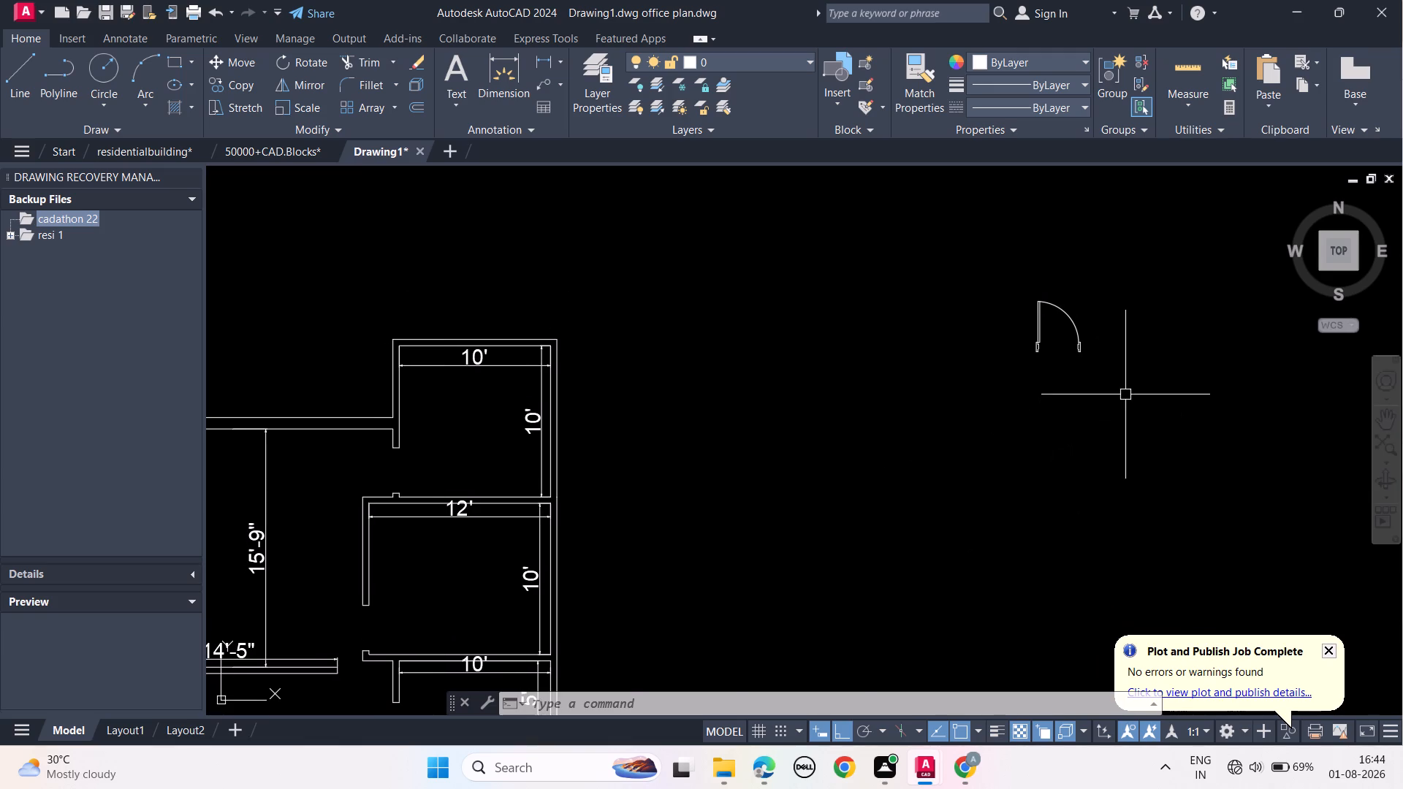
{"action": "left_click_drag", "start_coordinate": [1125, 394], "coordinate": [1115, 390]}
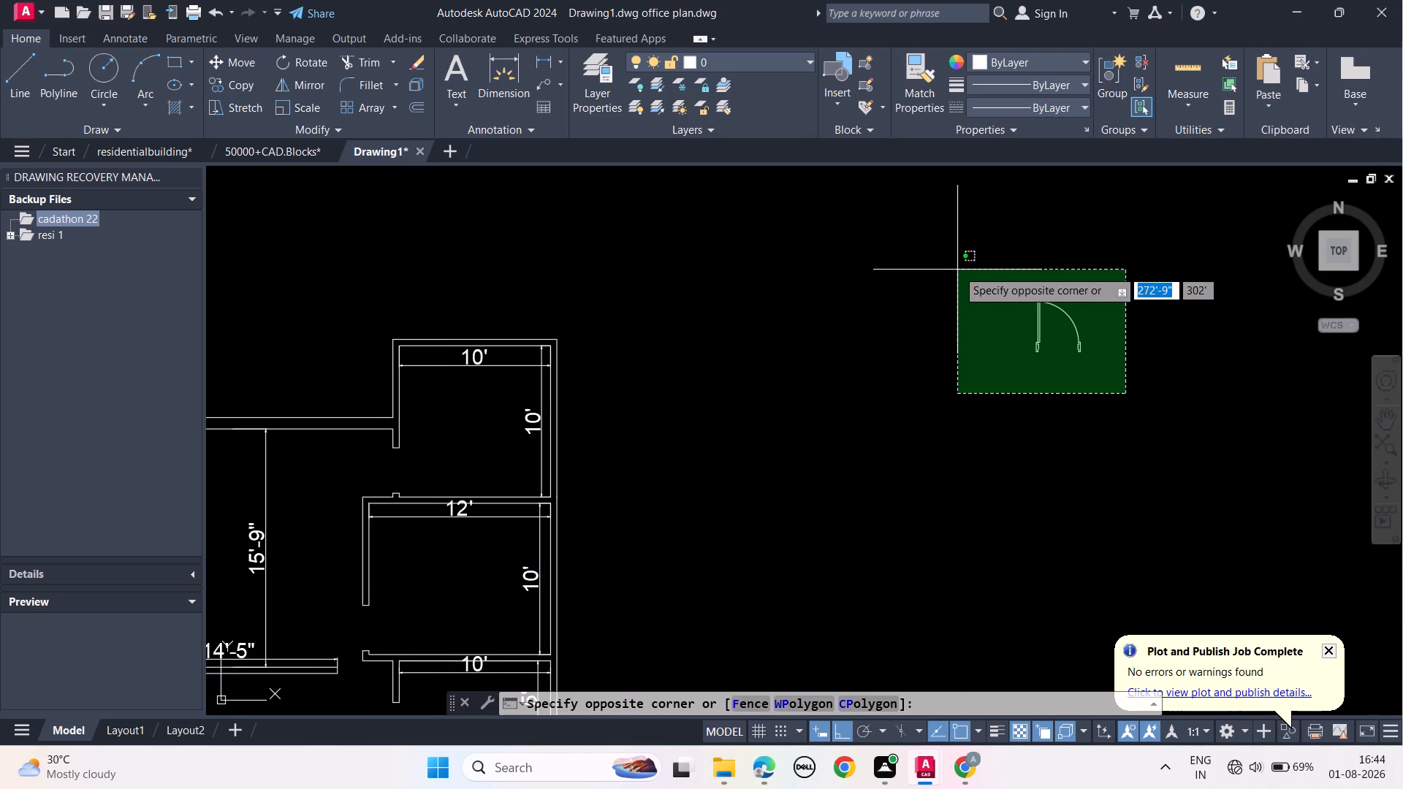
{"action": "left_click", "coordinate": [957, 270]}
{"action": "type", "text": "RO"}
{"action": "left_click", "coordinate": [961, 388]}
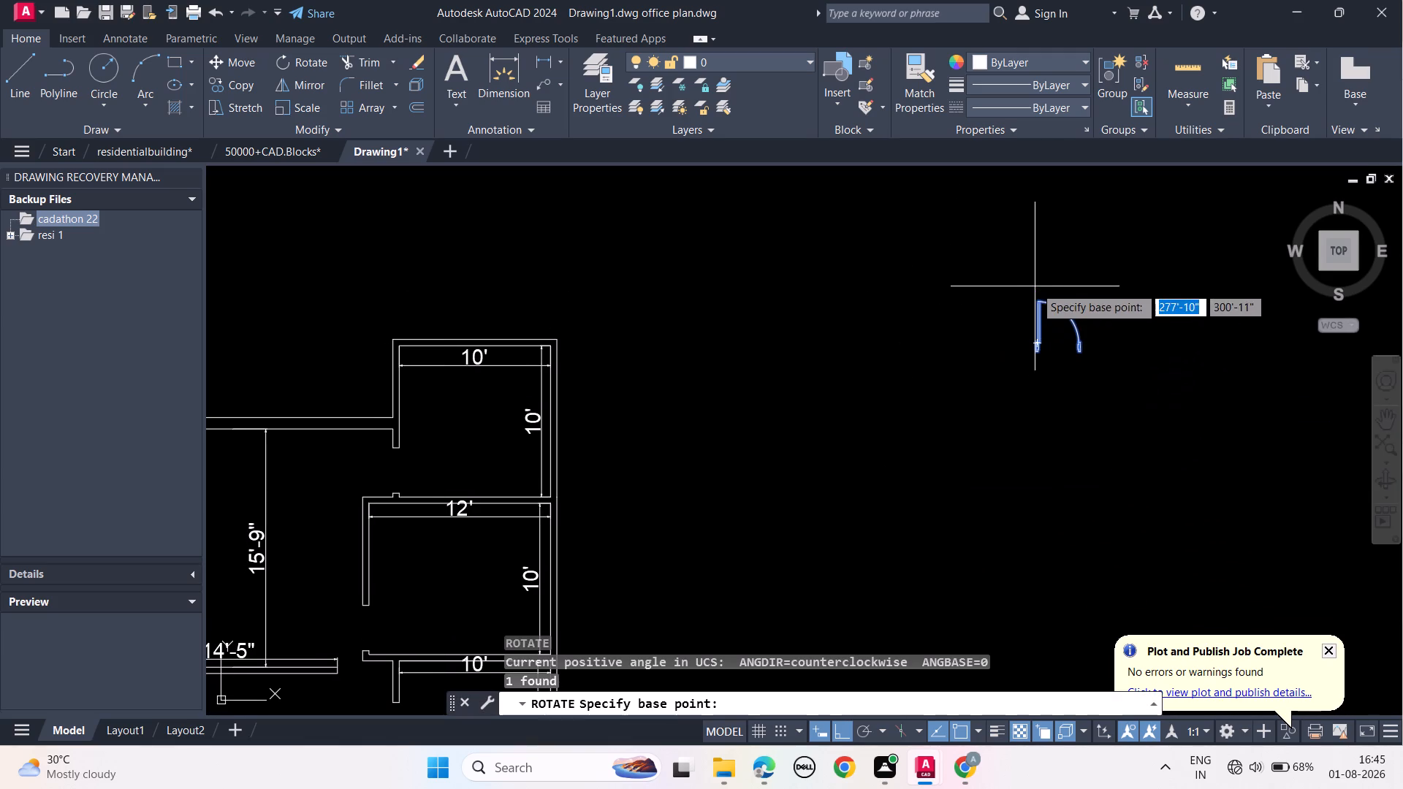
{"action": "left_click", "coordinate": [1038, 306]}
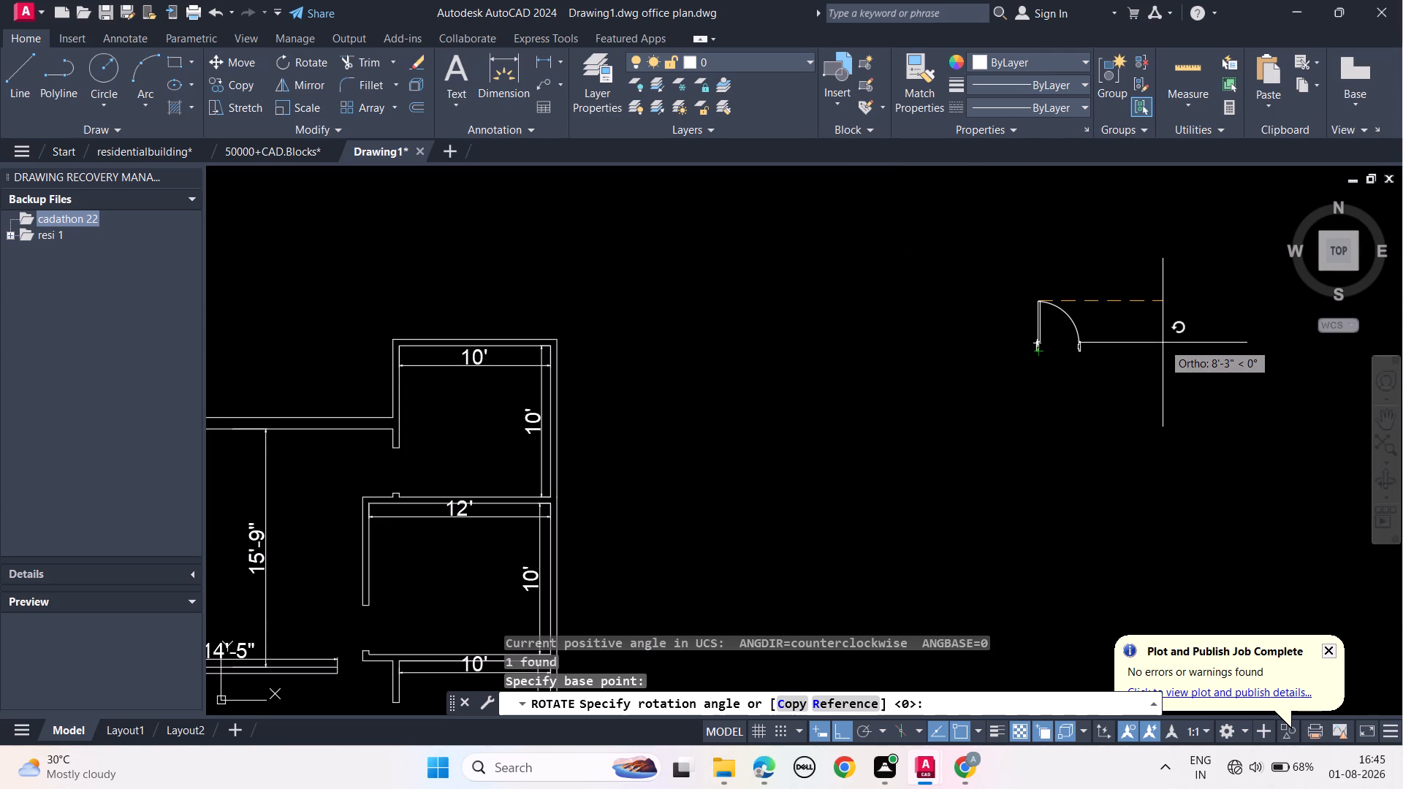
{"action": "left_click", "coordinate": [1049, 276]}
{"action": "key", "text": "Escape"}
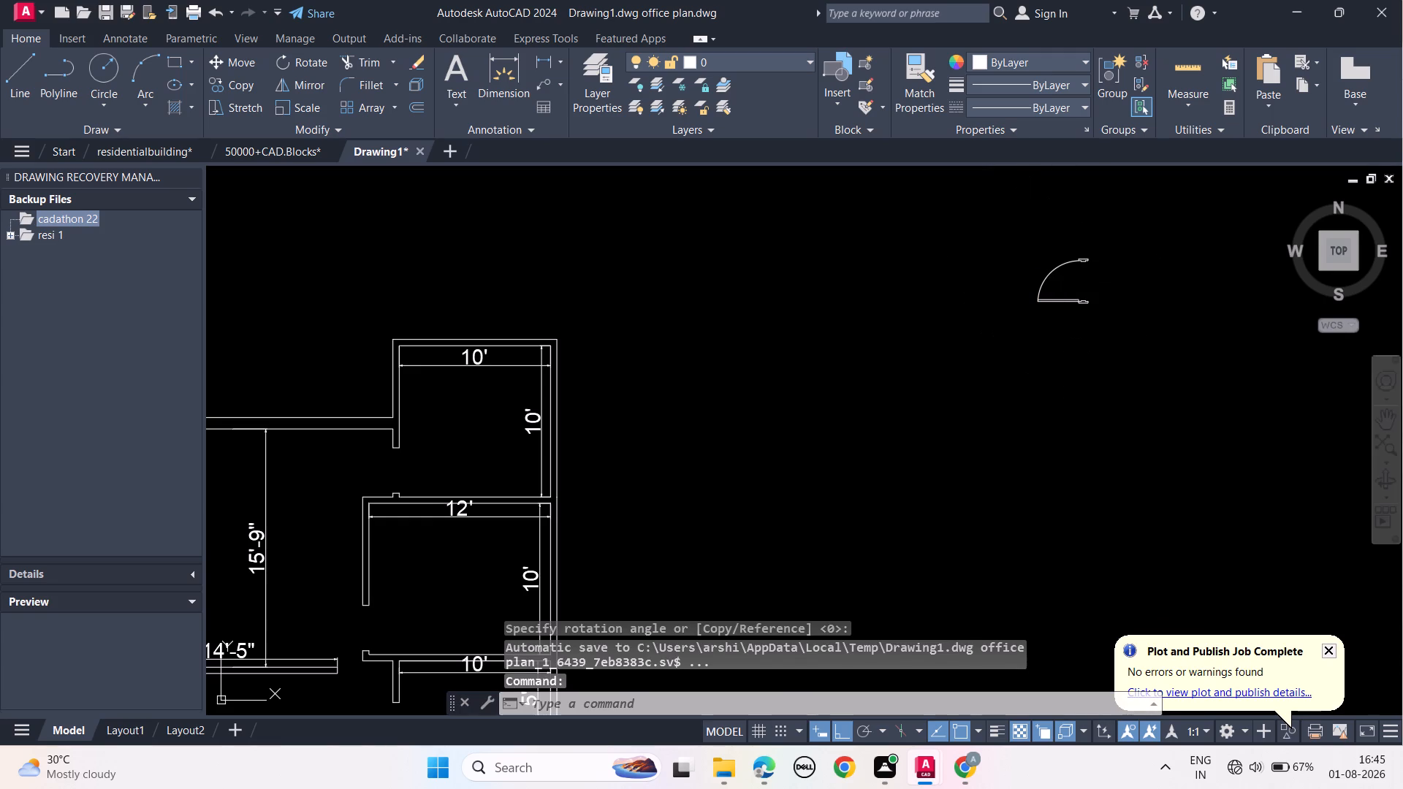
{"action": "key", "text": "Escape"}
{"action": "key", "text": "Escape"}
{"action": "key", "text": "Escape"}
Mirror the rotated door across a horizontal line along its leaf, erasing the source so the swing arc faces downward.
{"action": "left_click_drag", "start_coordinate": [1111, 377], "coordinate": [1084, 340]}
{"action": "left_click", "coordinate": [973, 226]}
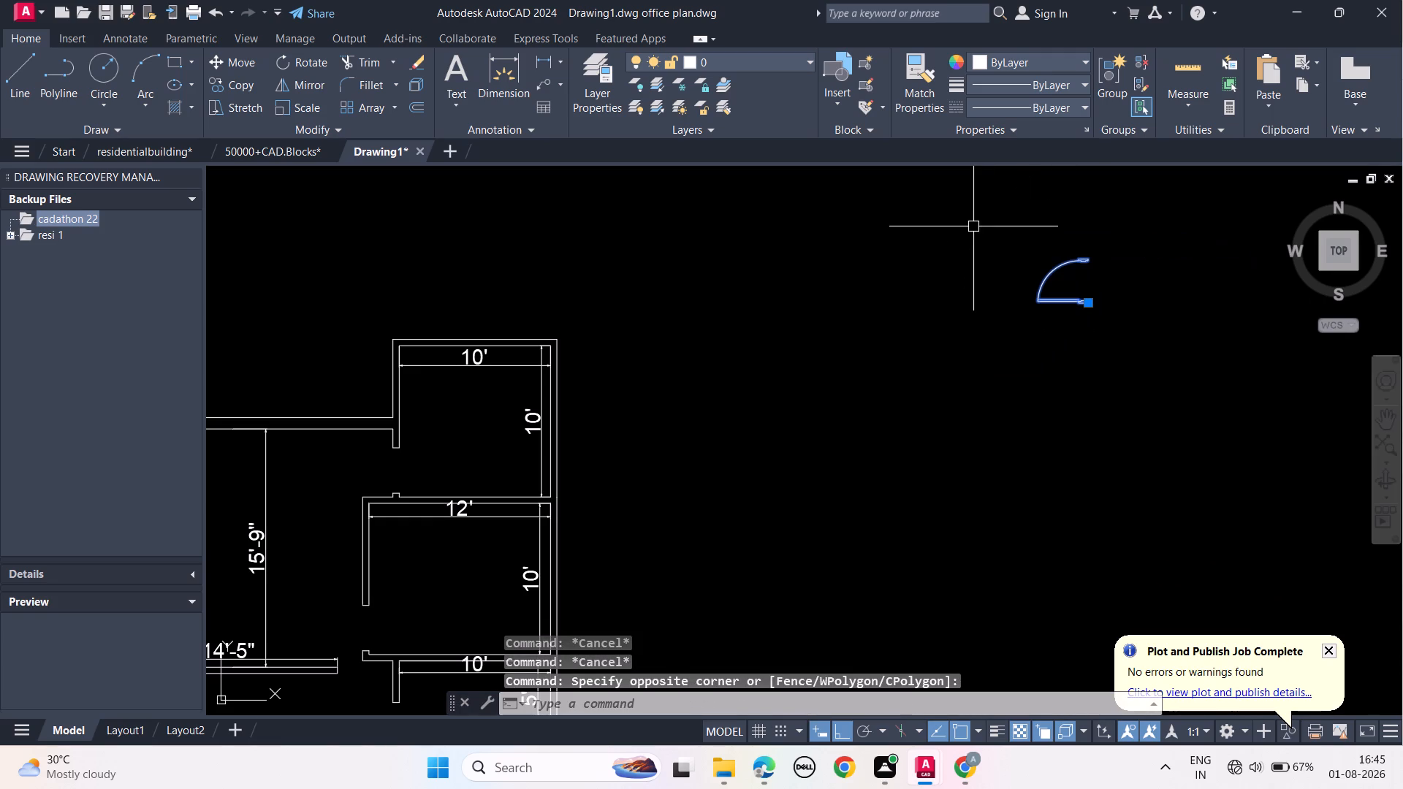
{"action": "key", "text": "m"}
{"action": "key", "text": "i"}
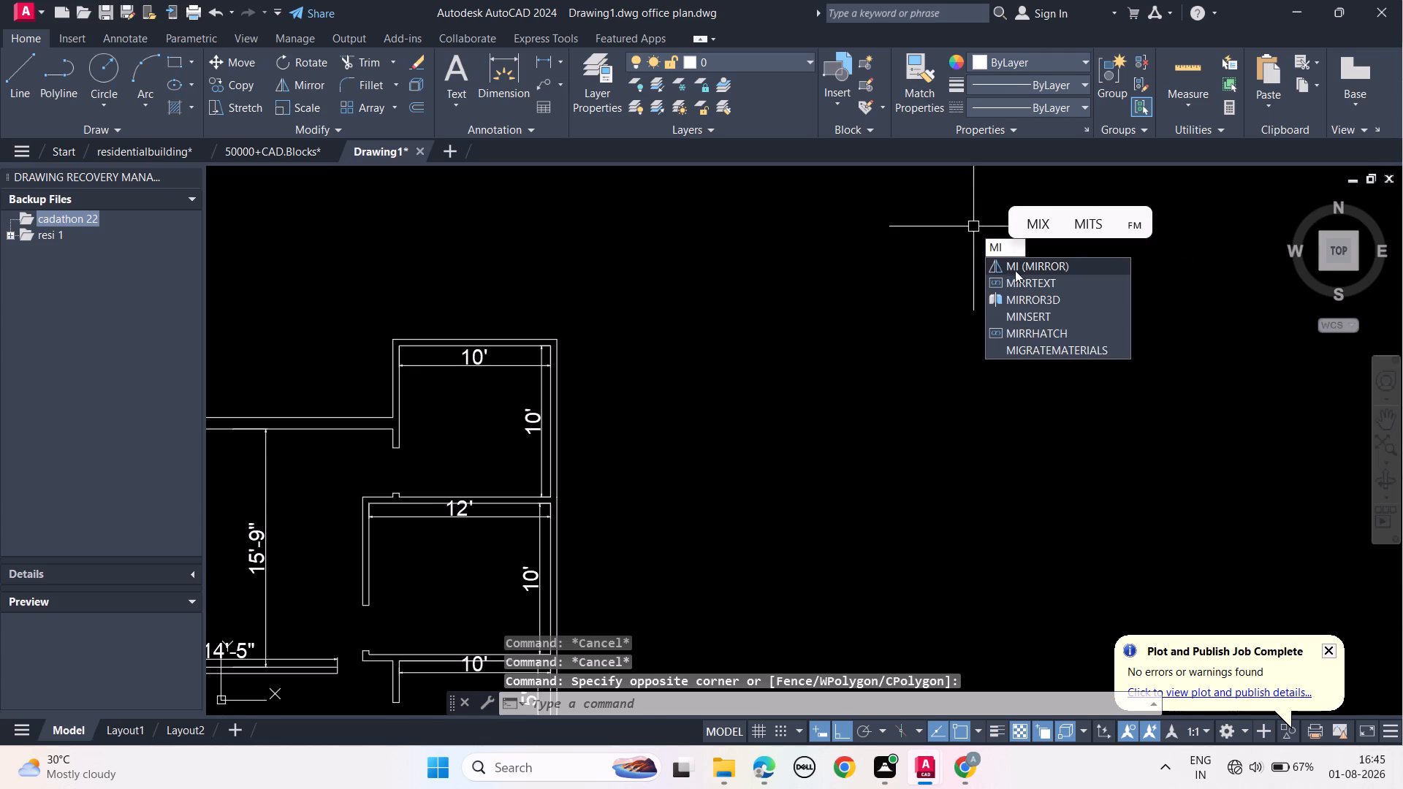
{"action": "left_click", "coordinate": [1018, 266]}
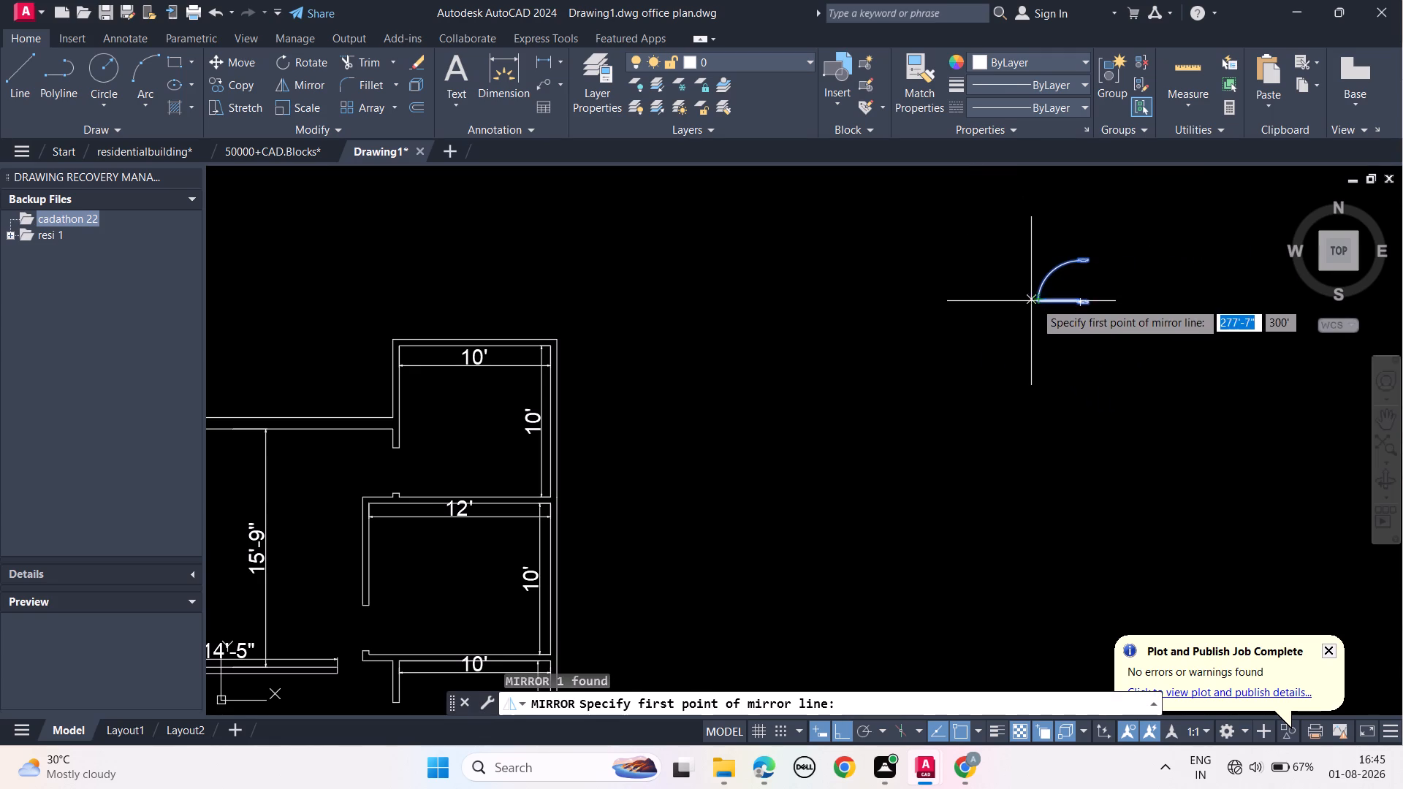
{"action": "left_click", "coordinate": [1035, 302]}
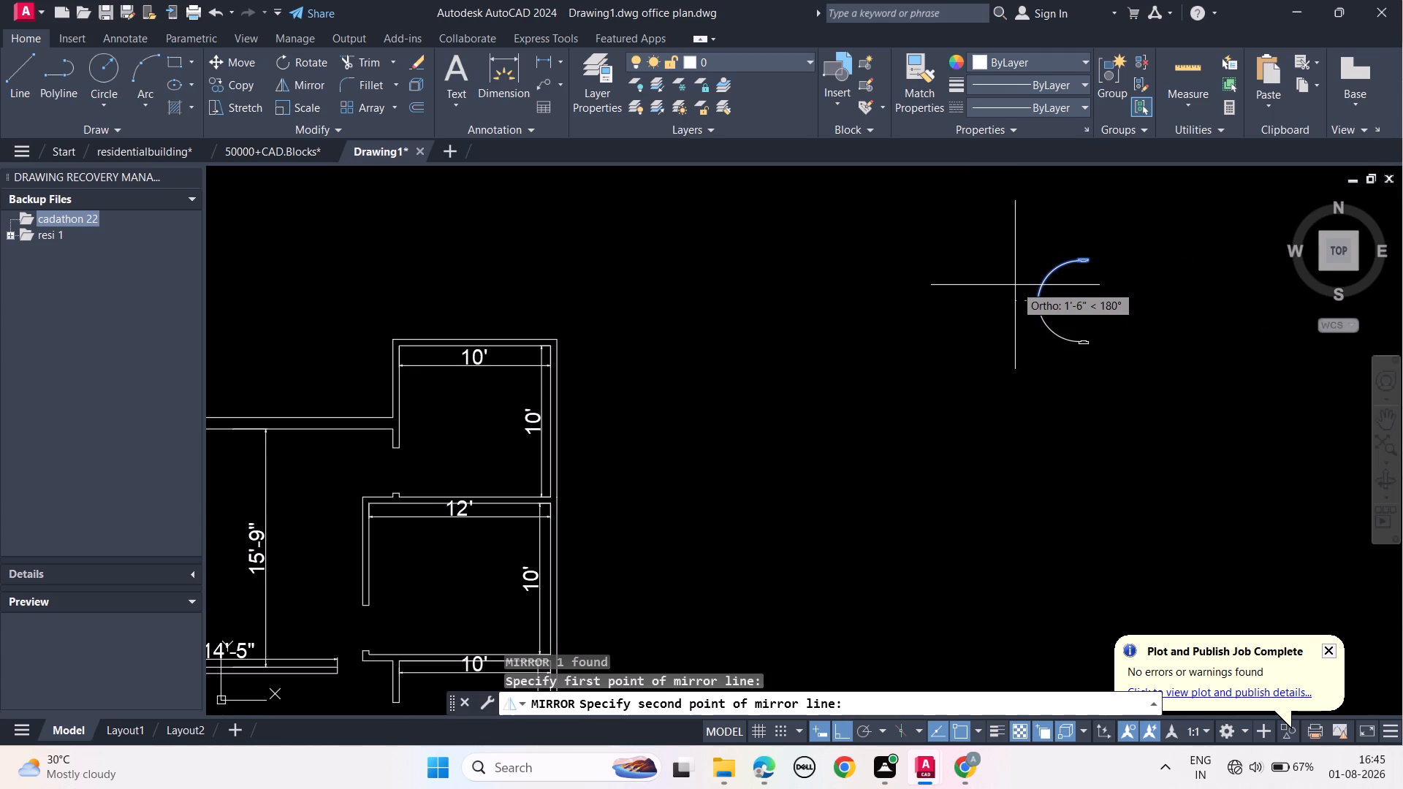
{"action": "left_click", "coordinate": [1015, 285]}
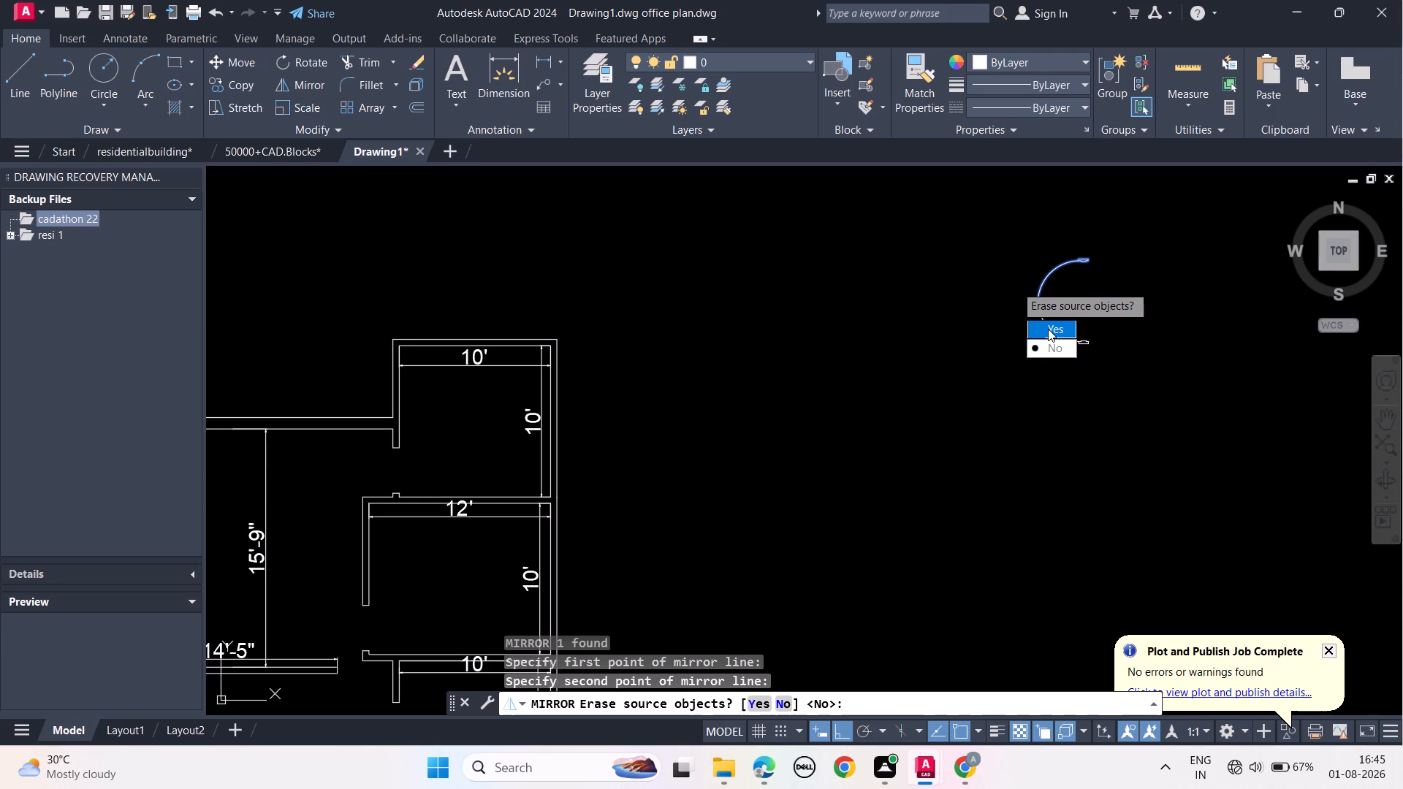
{"action": "left_click_drag", "start_coordinate": [1048, 329], "coordinate": [1015, 285]}
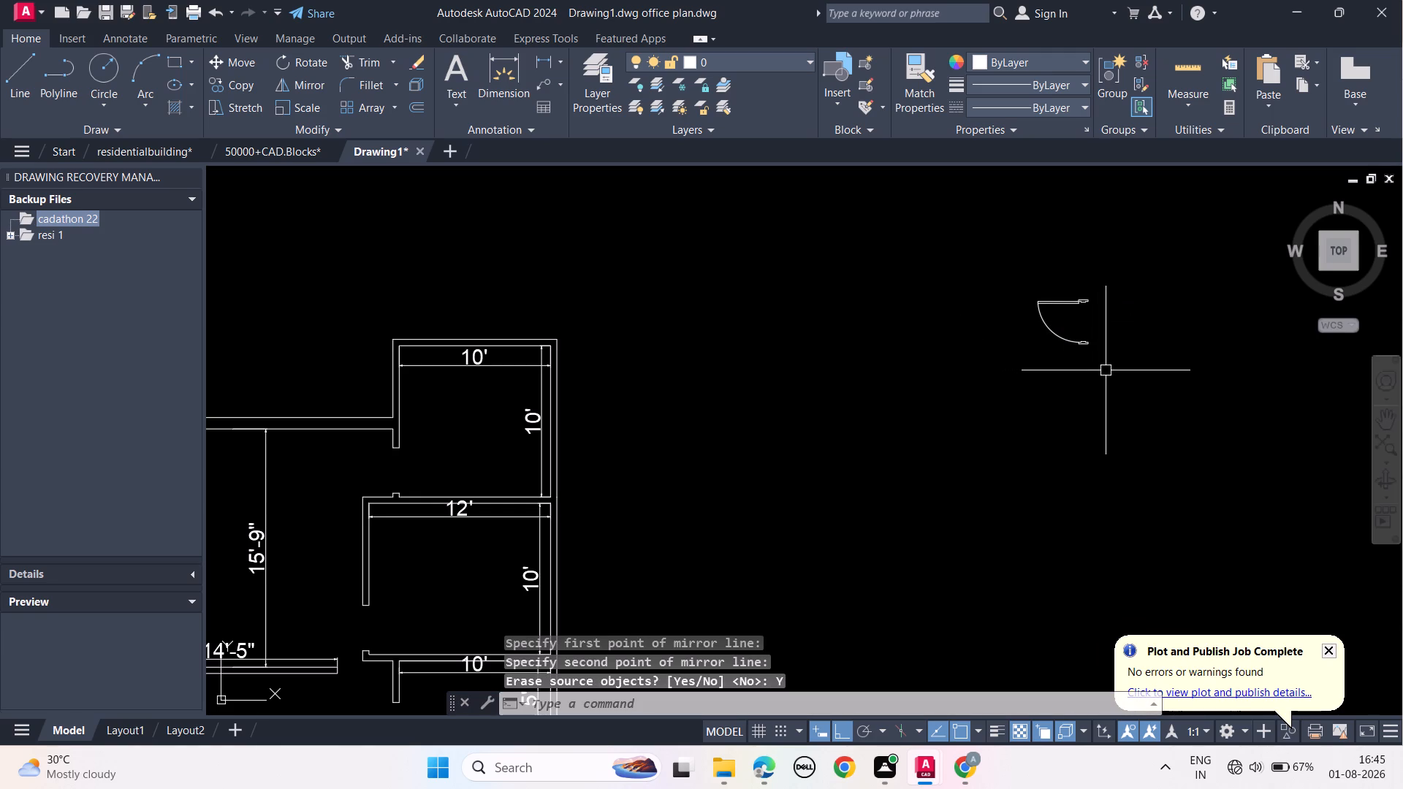
Mirror the door upward across a horizontal line at its upper jamb, keeping the source object.
{"action": "middle_click_drag", "start_coordinate": [1108, 364], "coordinate": [1096, 410]}
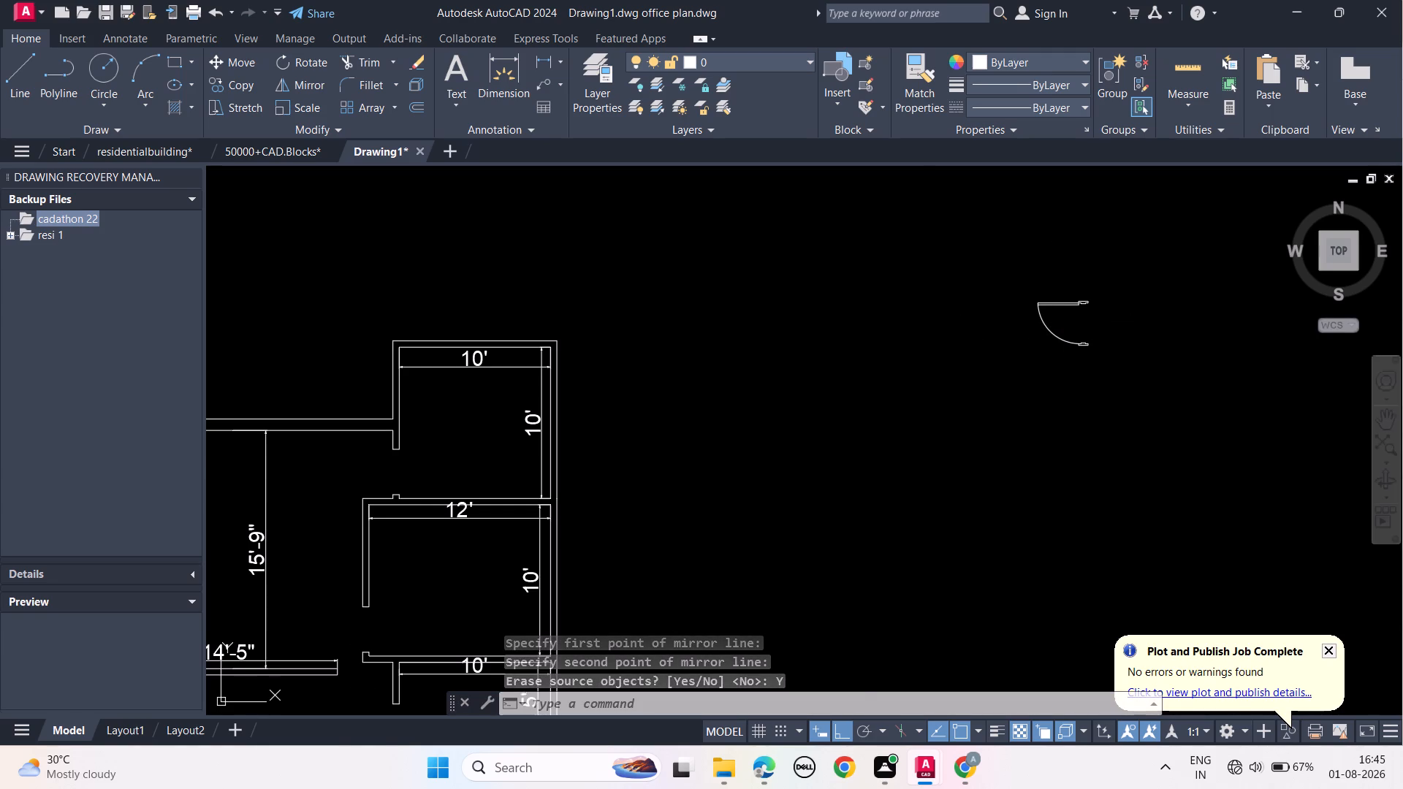
{"action": "middle_click_drag", "start_coordinate": [1096, 410], "coordinate": [1095, 412]}
{"action": "left_click_drag", "start_coordinate": [1095, 413], "coordinate": [1060, 372]}
{"action": "left_click", "coordinate": [922, 245]}
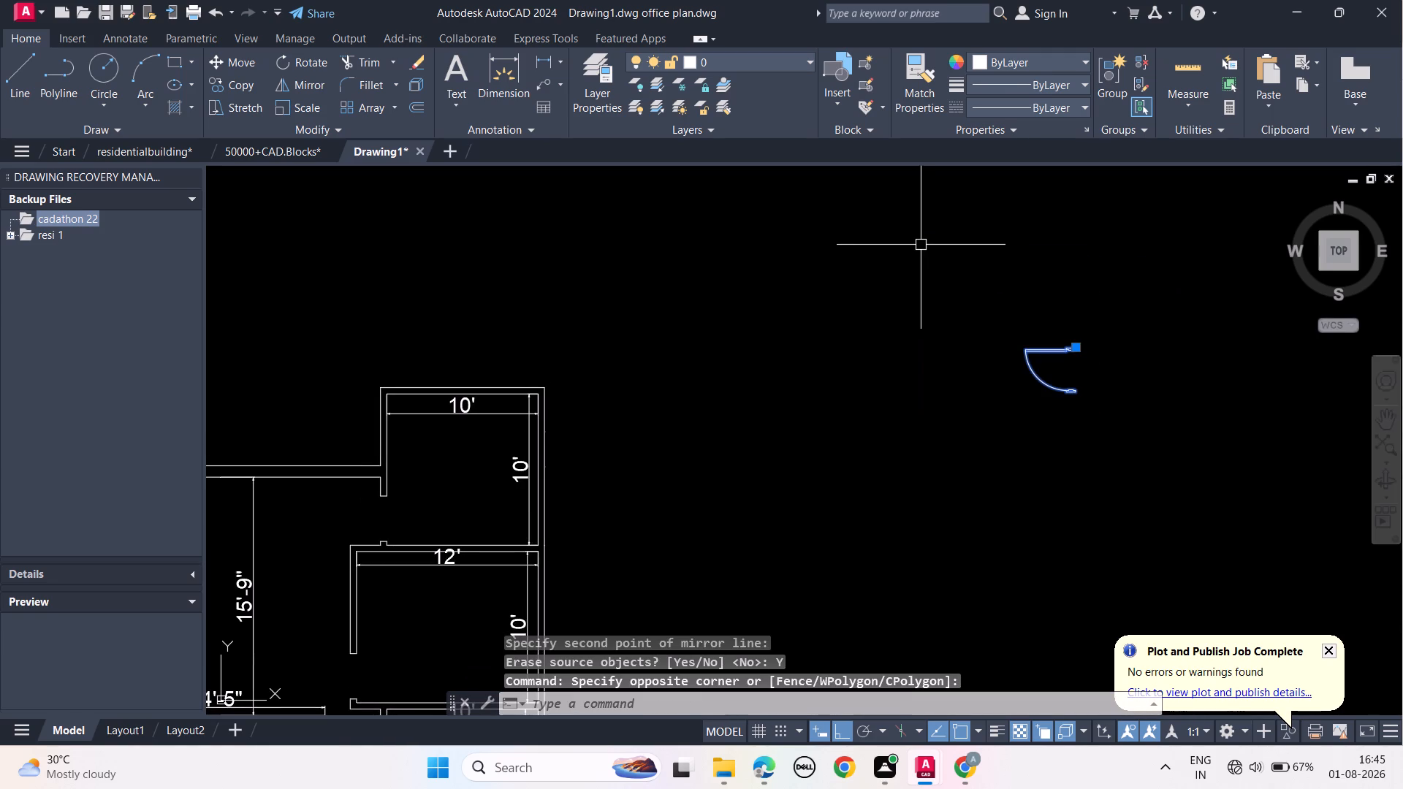
{"action": "type", "text": "MI"}
{"action": "left_click", "coordinate": [957, 281]}
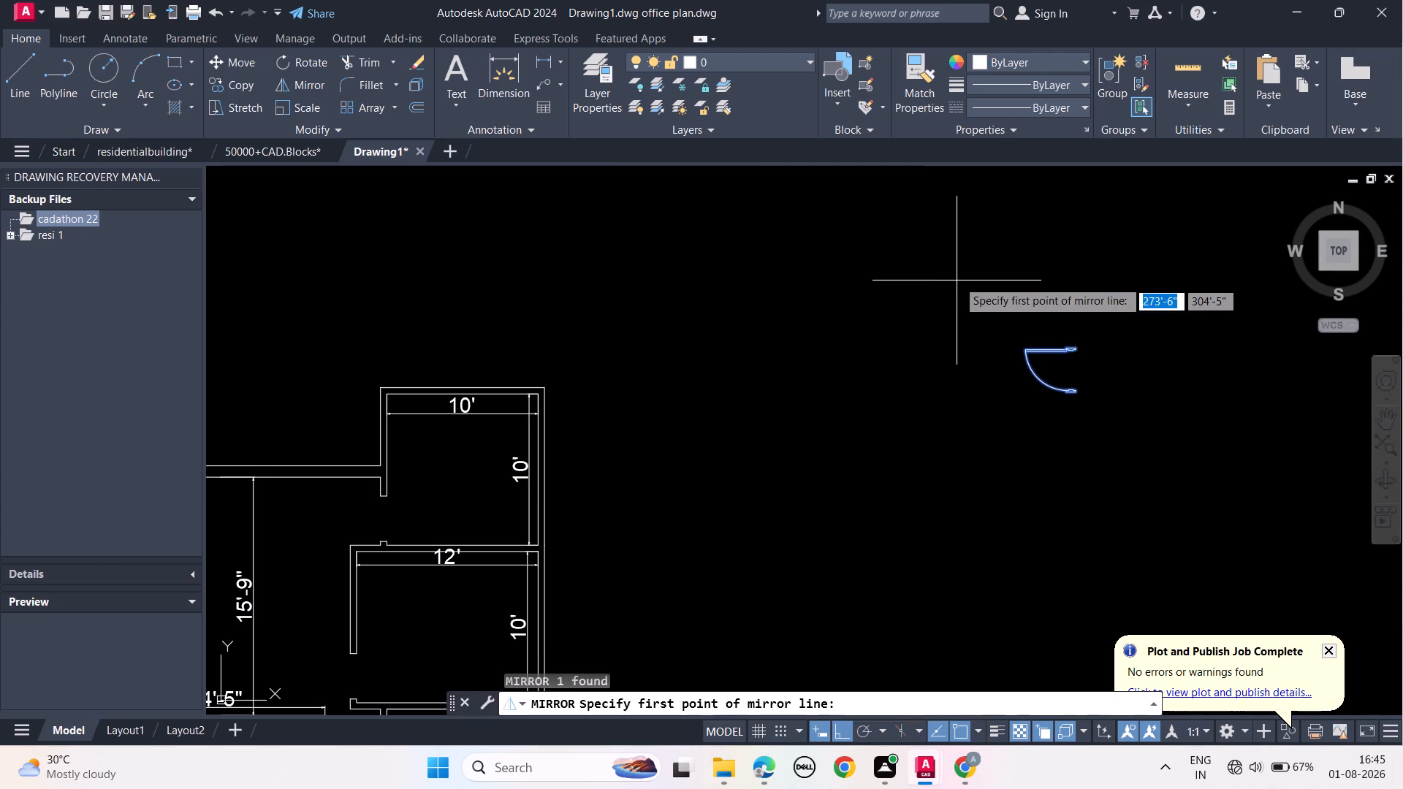
{"action": "left_click", "coordinate": [1068, 346]}
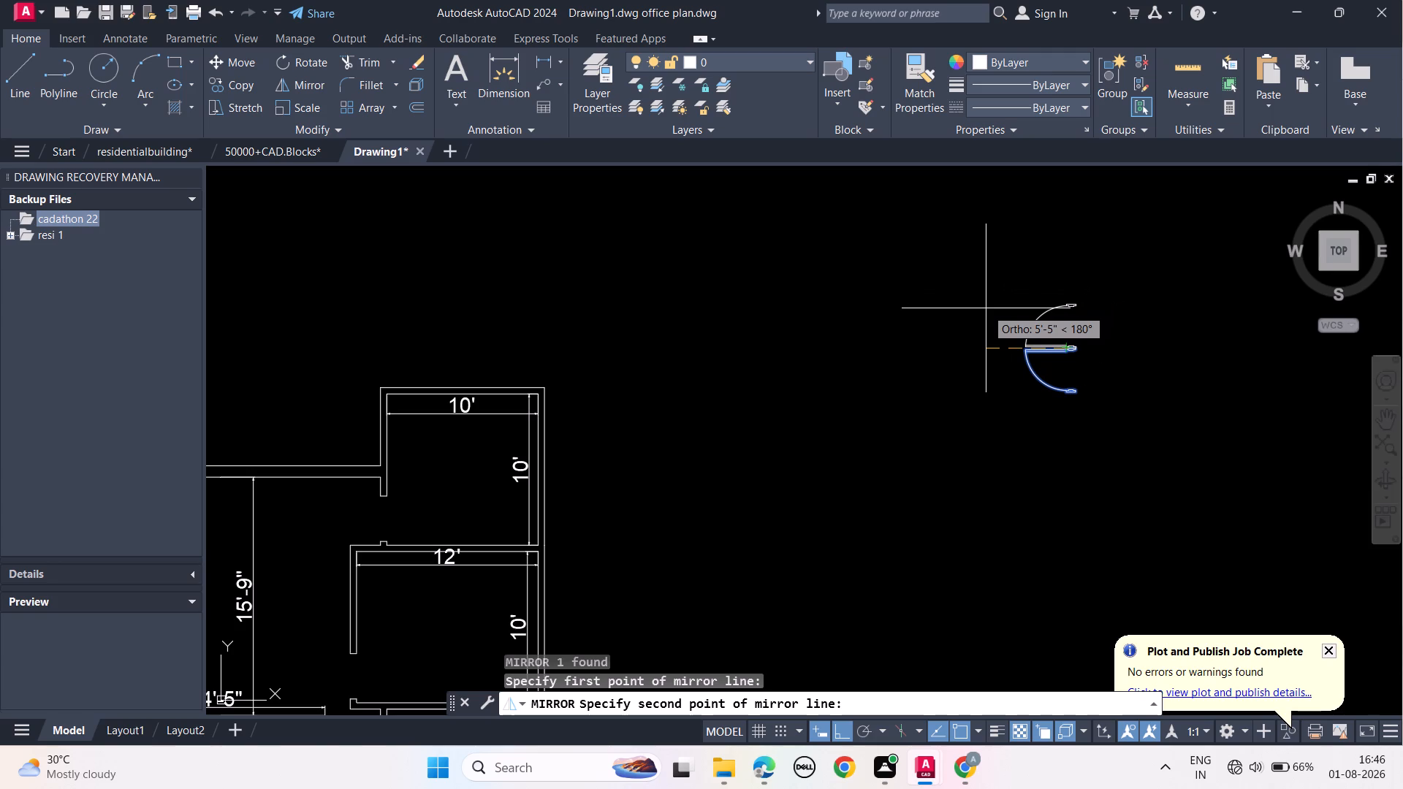
{"action": "left_click", "coordinate": [986, 308]}
{"action": "left_click_drag", "start_coordinate": [1024, 370], "coordinate": [986, 308]}
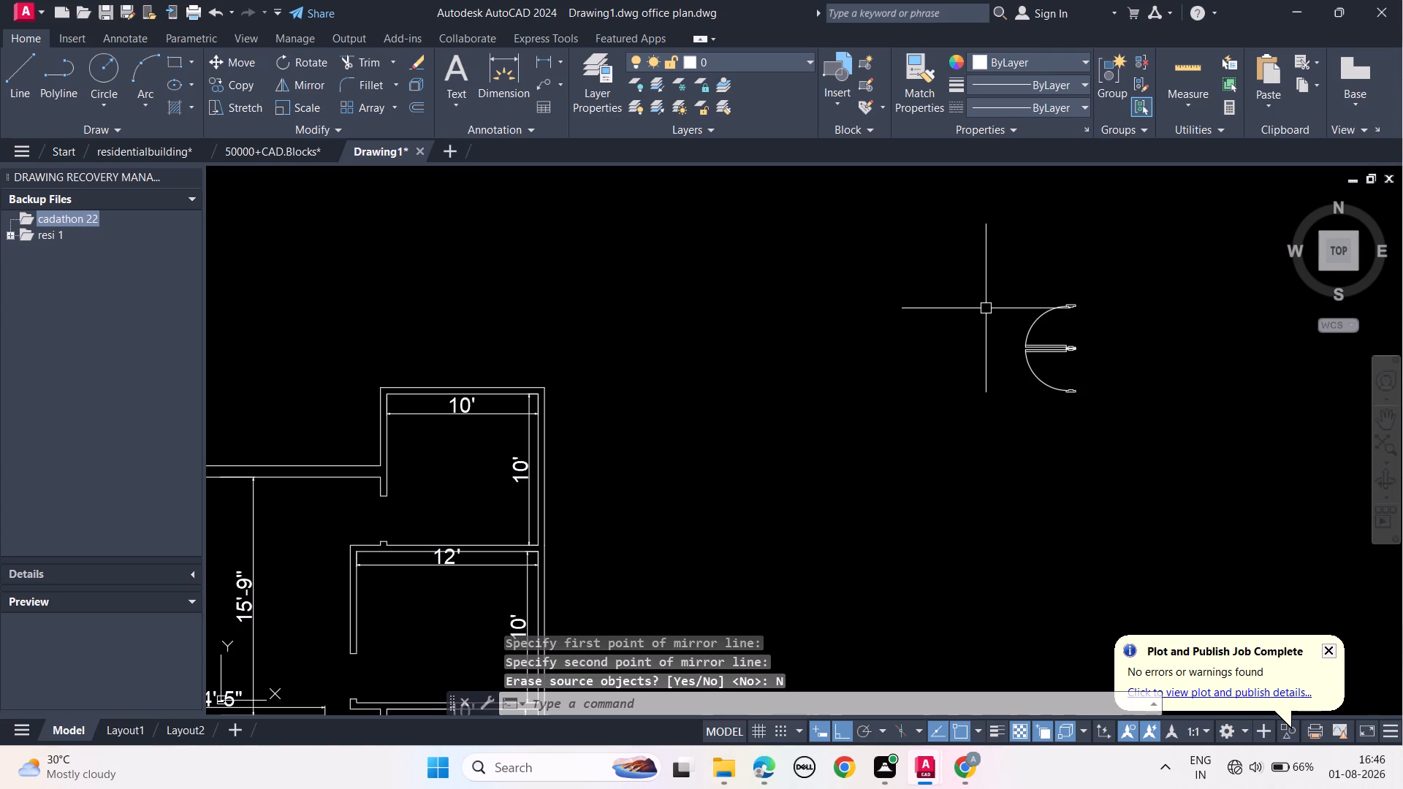
Move the upper mirrored door horizontally into the empty space left of the original door.
{"action": "scroll", "coordinate": [1065, 340], "scroll_direction": "up", "scroll_amount": 3}
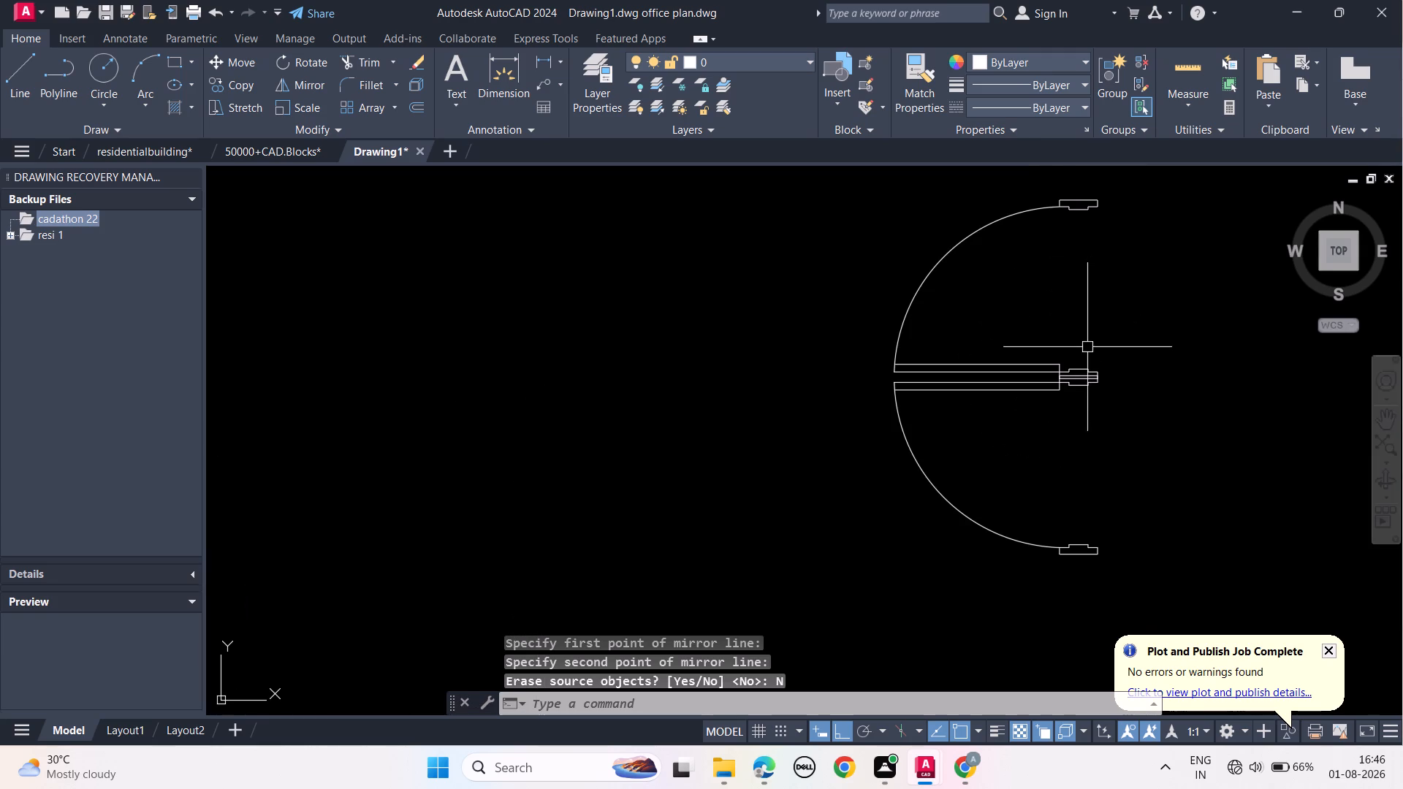
{"action": "left_click", "coordinate": [971, 234]}
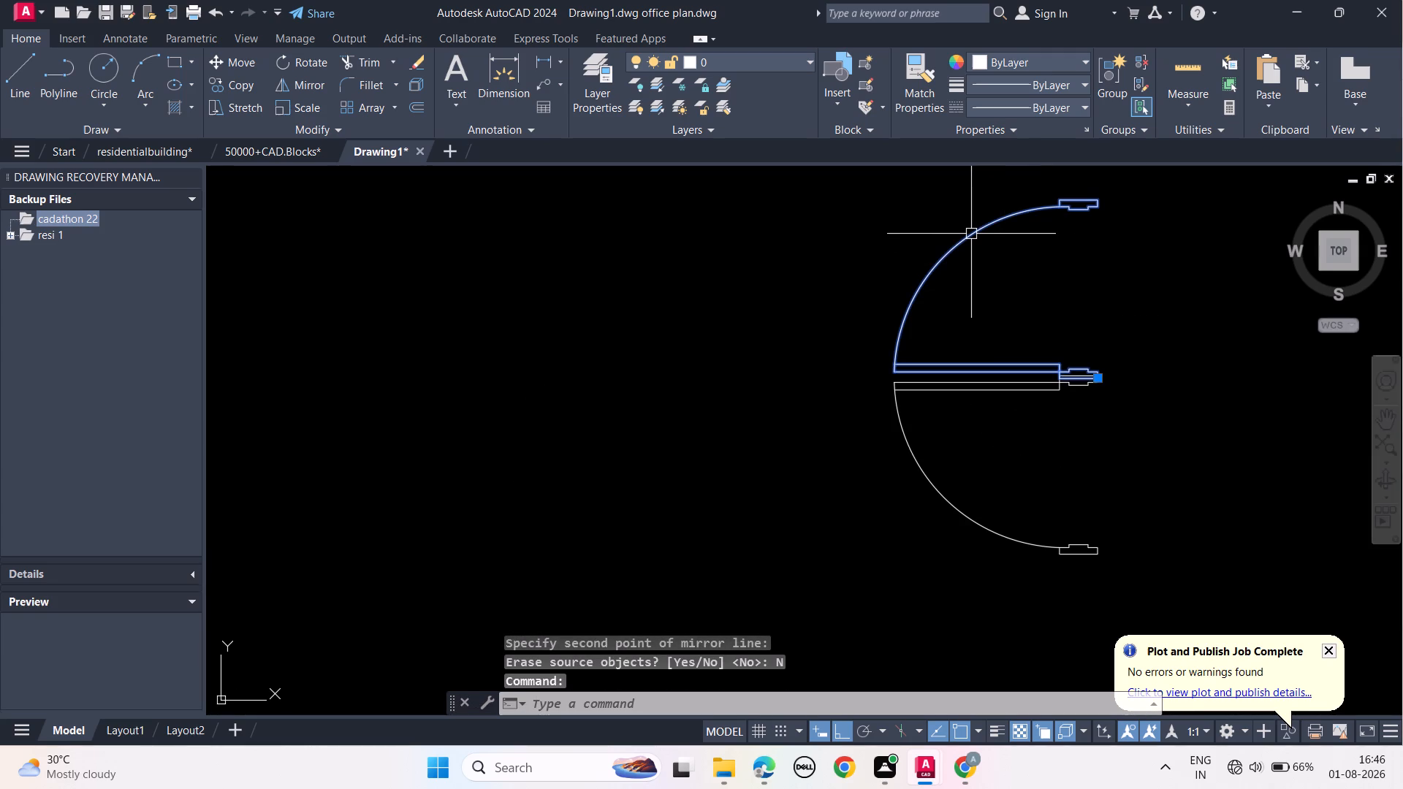
{"action": "type", "text": "MO"}
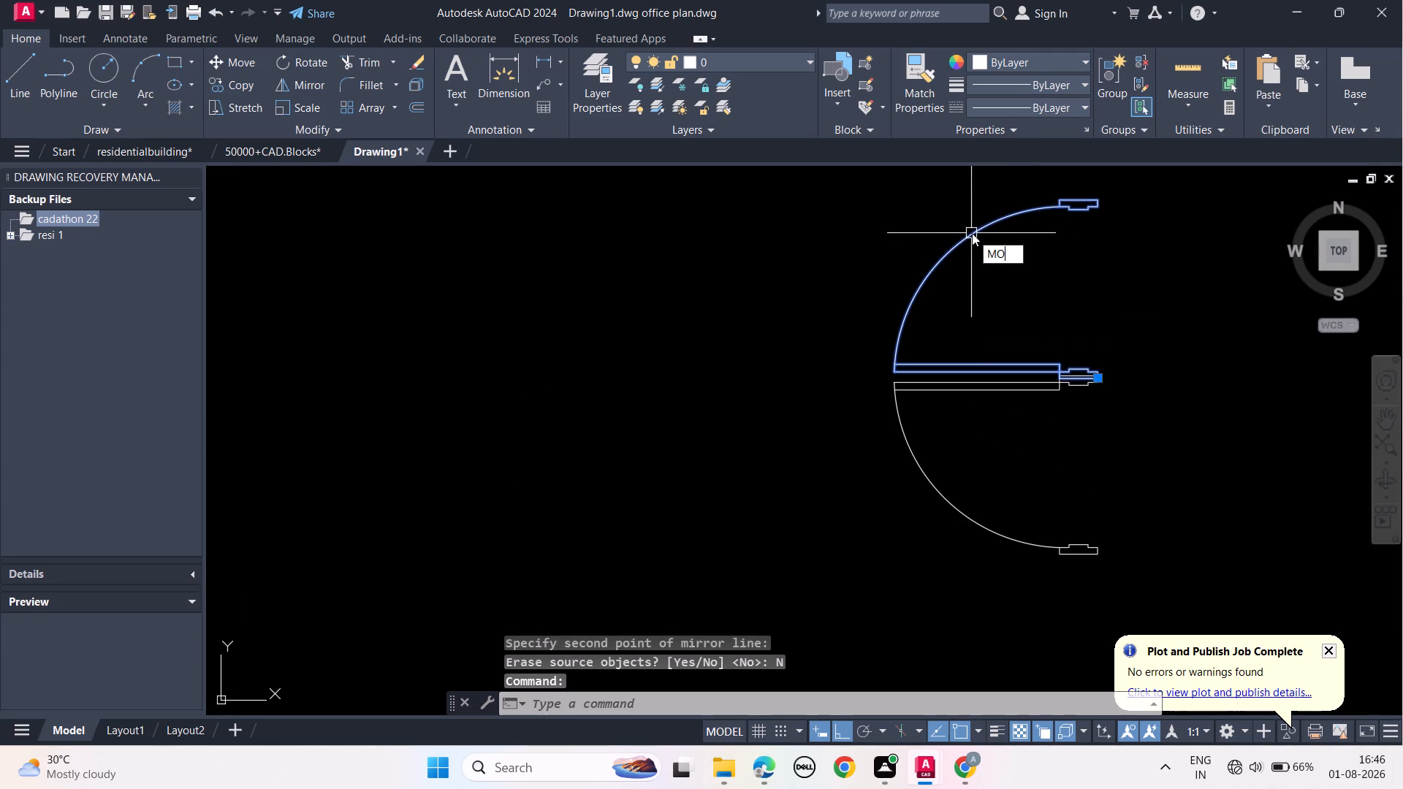
{"action": "left_click", "coordinate": [1010, 293]}
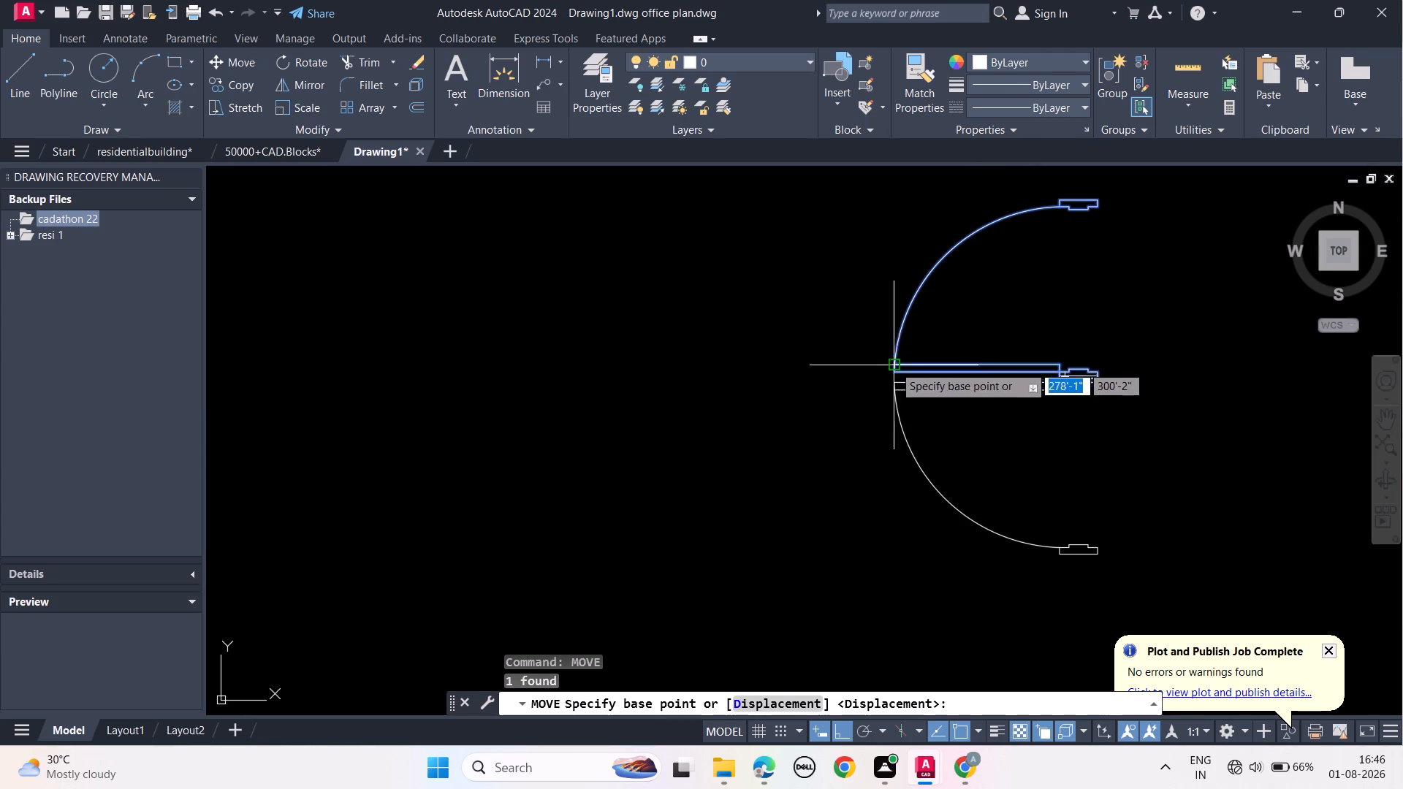
{"action": "left_click", "coordinate": [892, 375]}
{"action": "left_click", "coordinate": [585, 352]}
{"action": "key", "text": "Escape"}
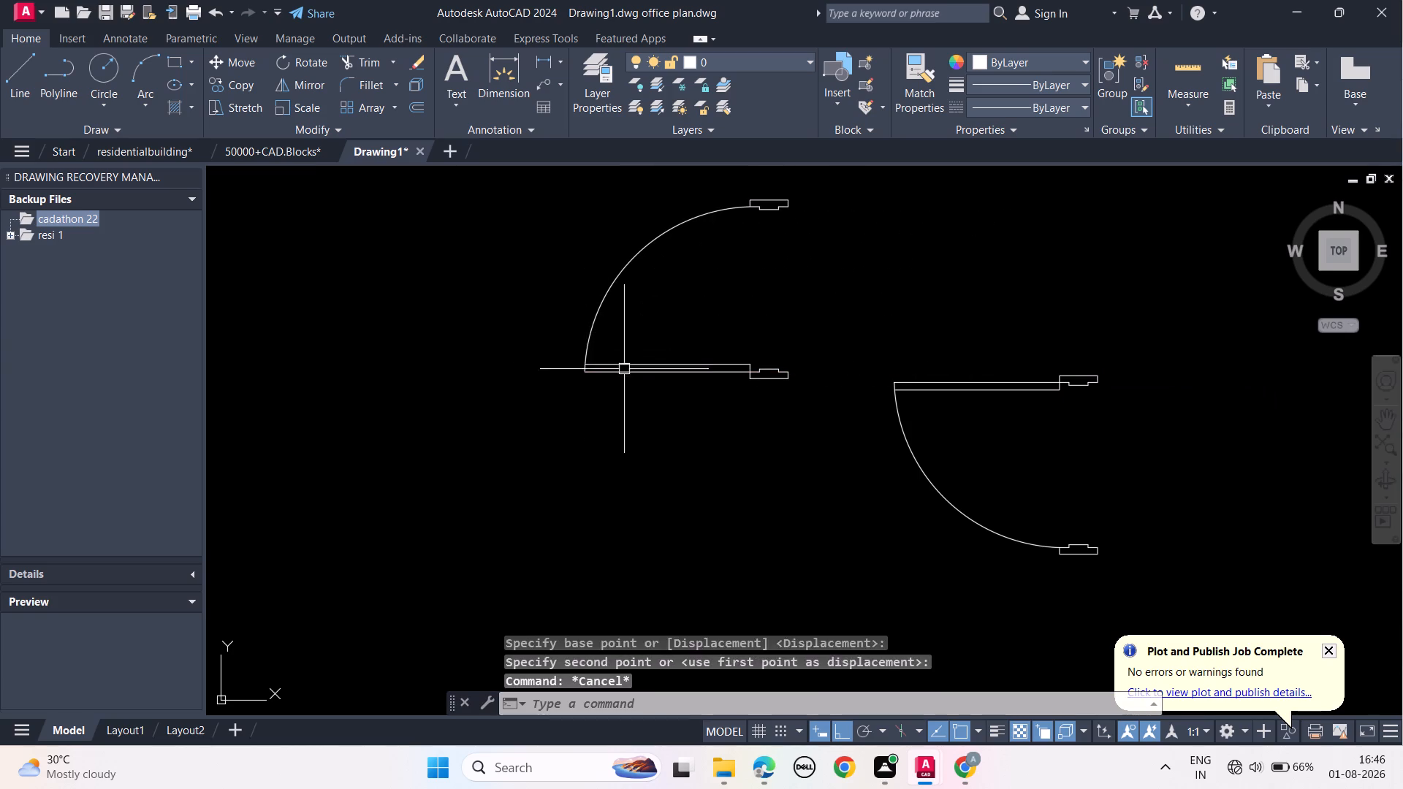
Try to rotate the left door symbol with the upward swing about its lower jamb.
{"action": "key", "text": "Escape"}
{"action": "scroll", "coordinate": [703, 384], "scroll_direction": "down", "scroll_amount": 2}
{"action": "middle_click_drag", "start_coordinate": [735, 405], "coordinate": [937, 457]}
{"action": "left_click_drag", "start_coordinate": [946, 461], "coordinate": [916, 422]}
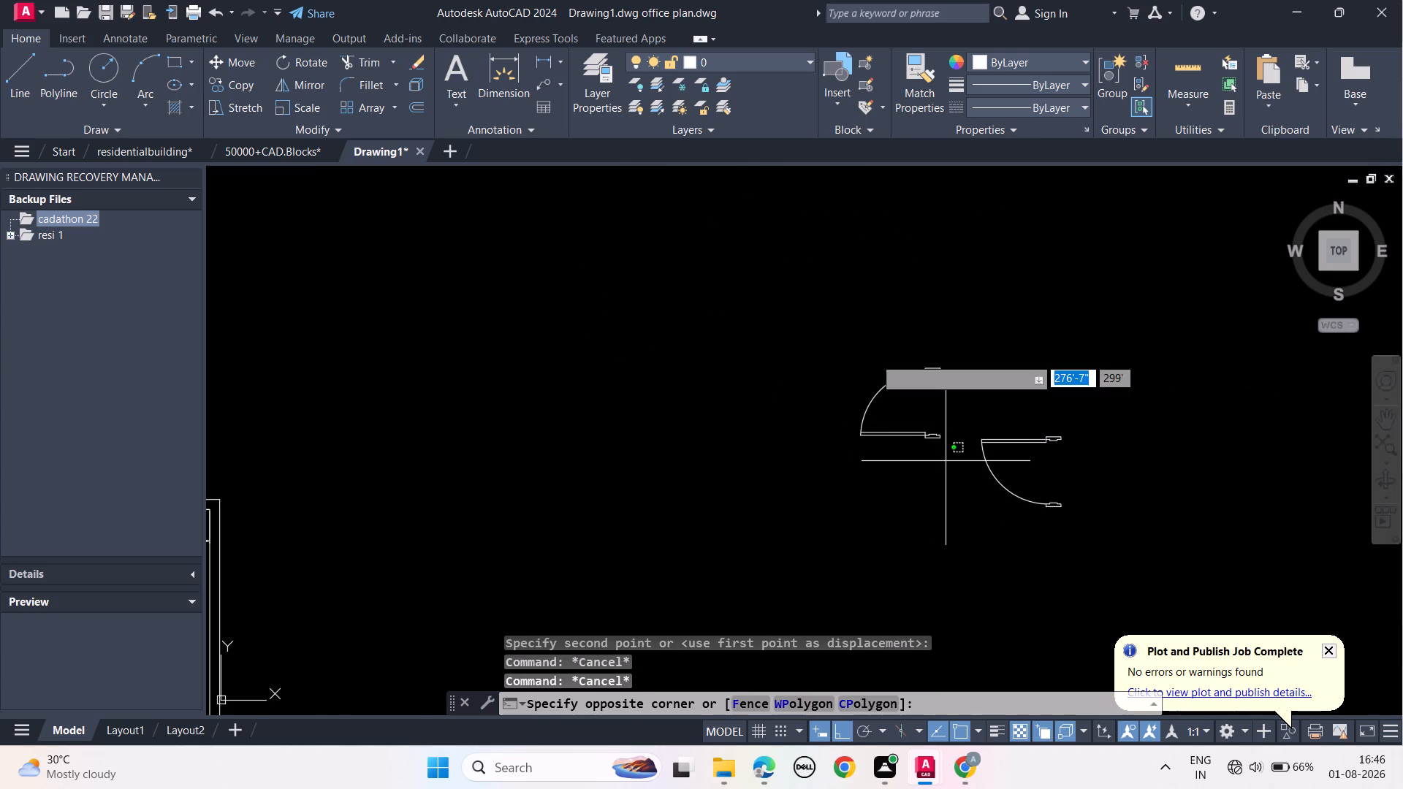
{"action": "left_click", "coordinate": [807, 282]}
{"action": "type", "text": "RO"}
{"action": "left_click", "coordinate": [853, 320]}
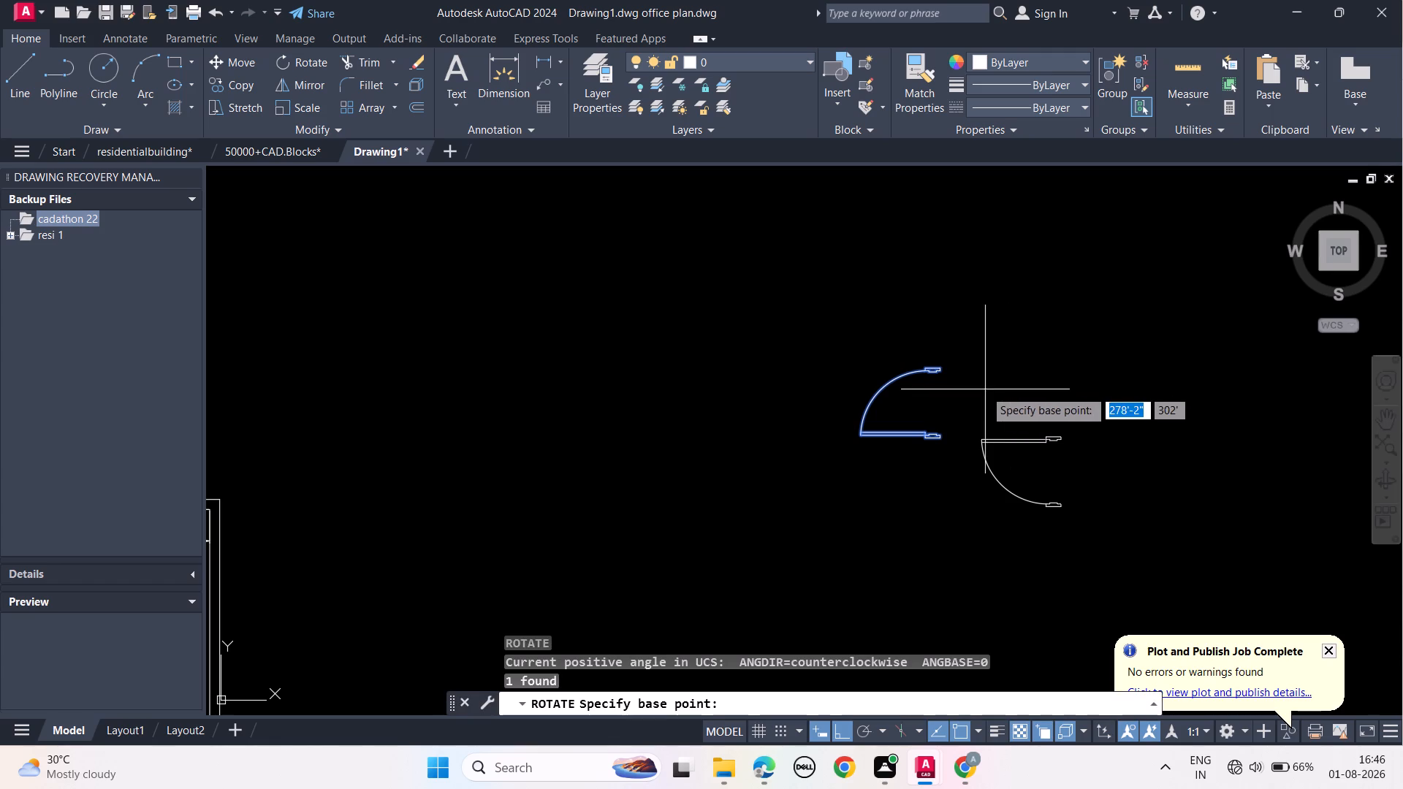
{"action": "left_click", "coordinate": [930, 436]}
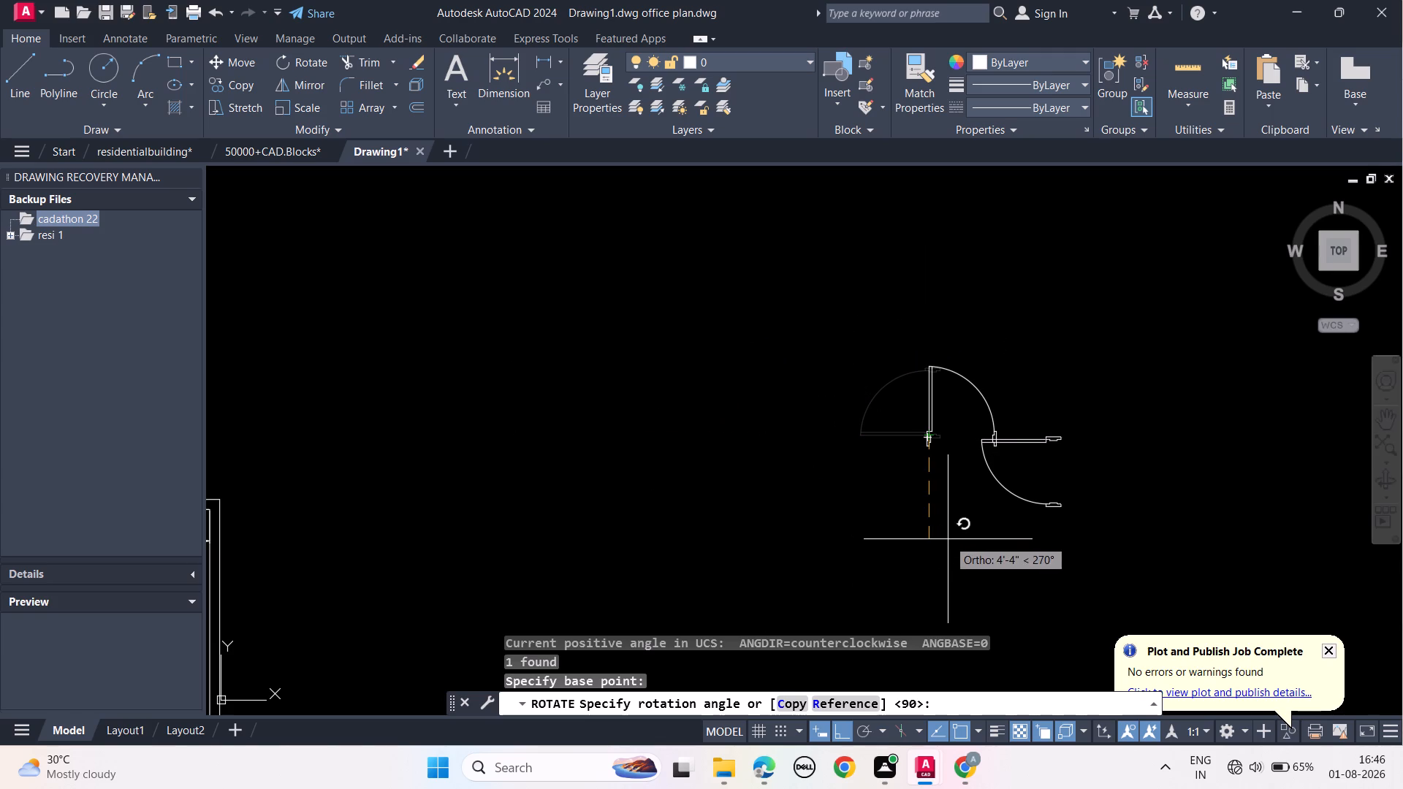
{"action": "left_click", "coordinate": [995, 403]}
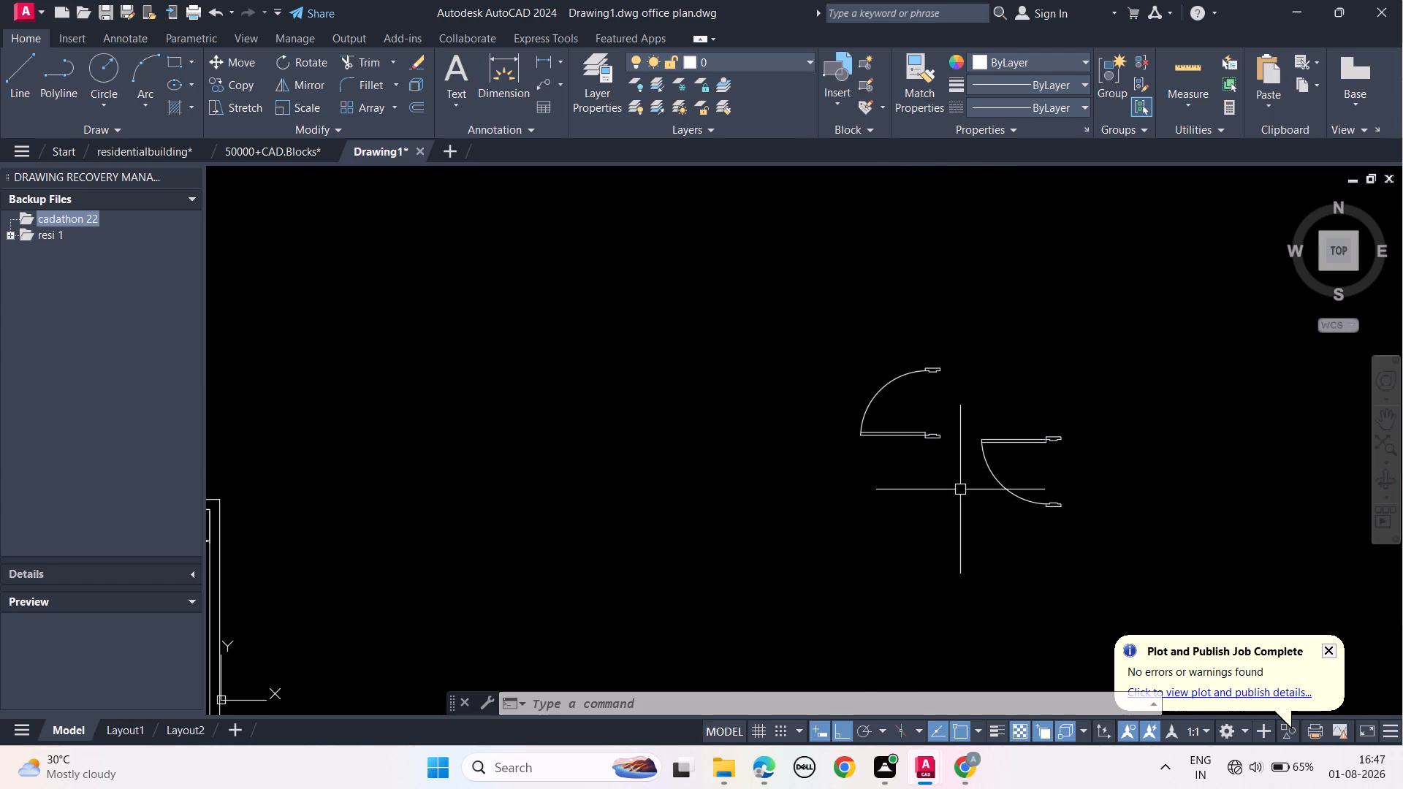
Mirror the upward-swinging door across a horizontal line at its upper jamb, keeping the source object.
{"action": "left_click", "coordinate": [940, 469]}
{"action": "left_click", "coordinate": [810, 297]}
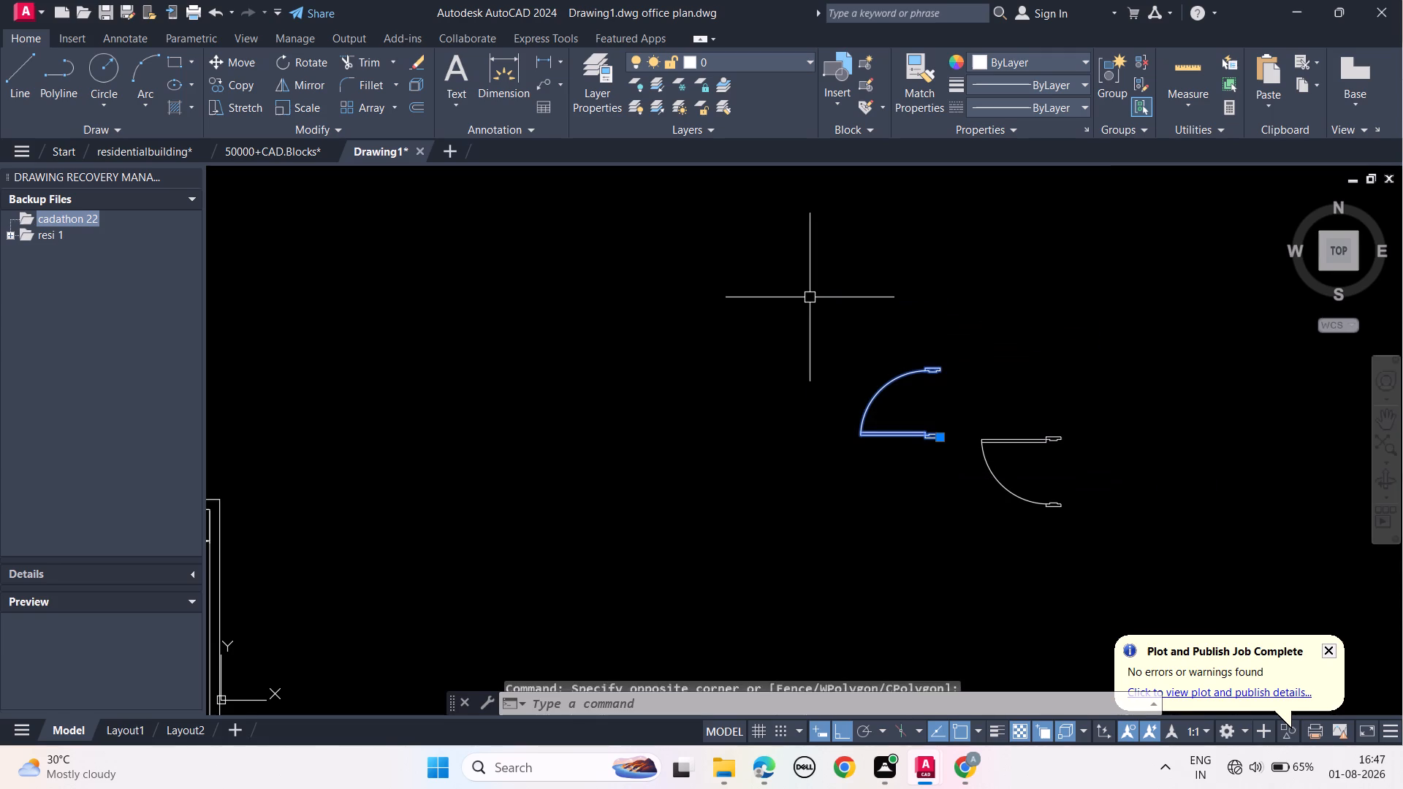
{"action": "type", "text": "MI"}
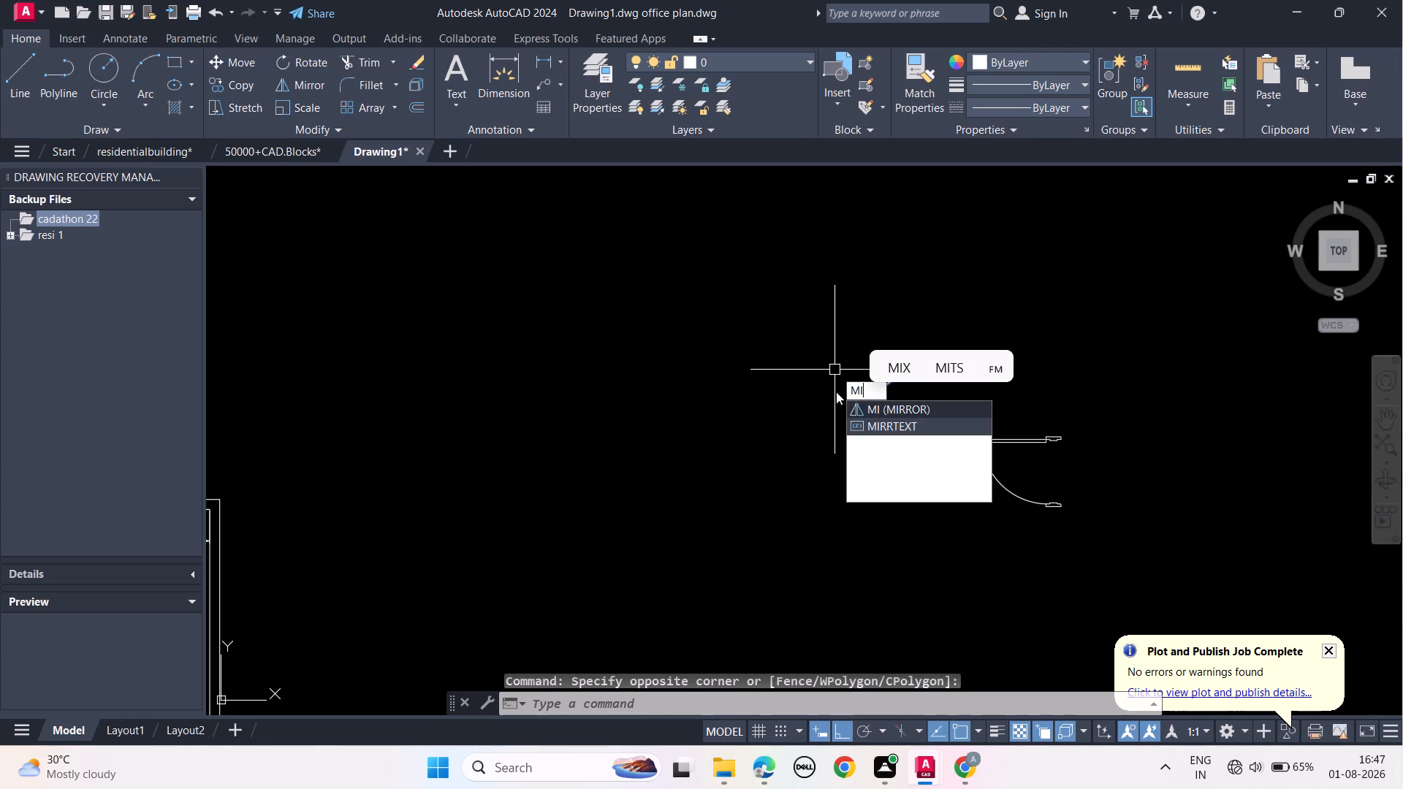
{"action": "left_click", "coordinate": [886, 408]}
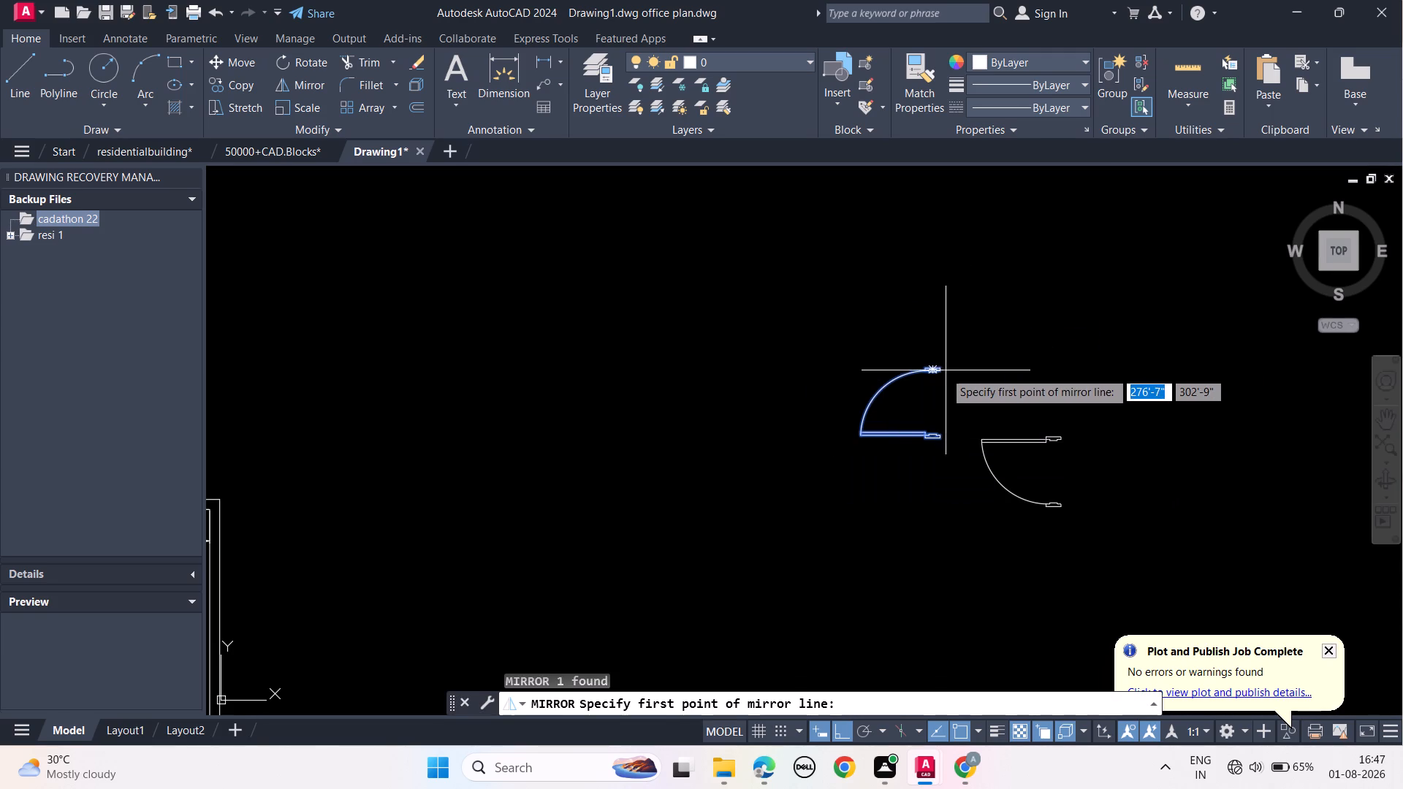
{"action": "left_click", "coordinate": [938, 374]}
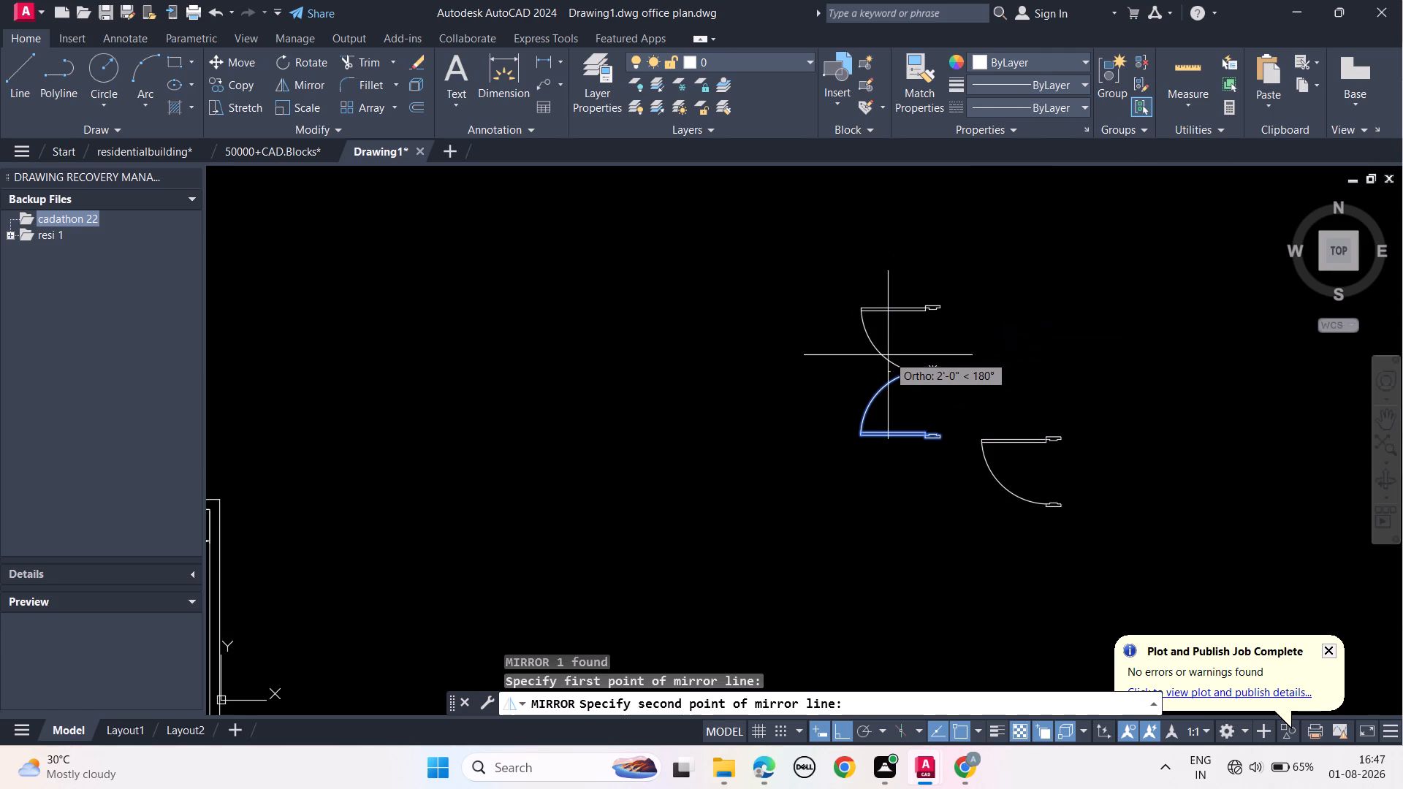
{"action": "left_click", "coordinate": [888, 355]}
{"action": "left_click_drag", "start_coordinate": [919, 420], "coordinate": [888, 355]}
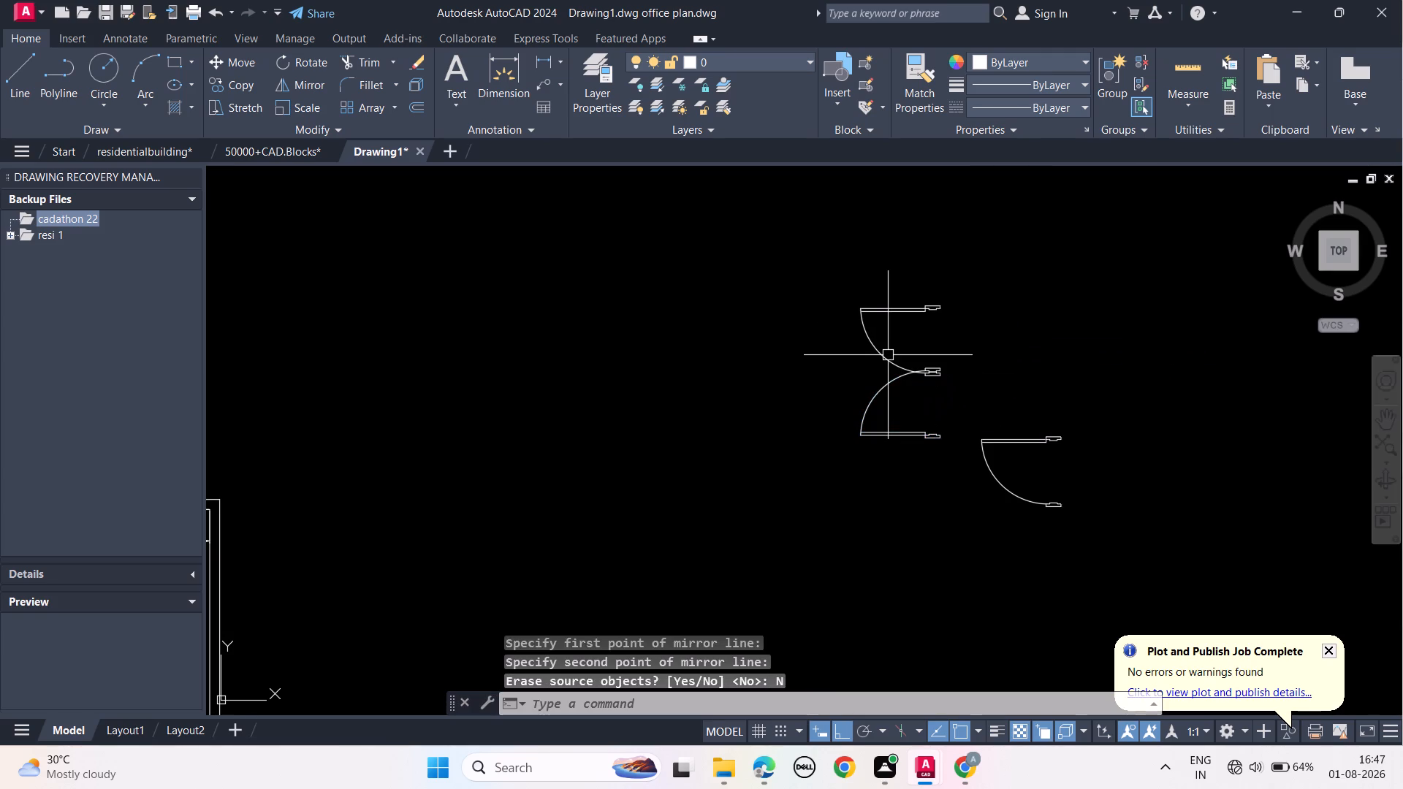
Move the upper mirrored door horizontally into the empty space left of the other two doors.
{"action": "left_click", "coordinate": [910, 305]}
{"action": "type", "text": "MO"}
{"action": "left_click", "coordinate": [957, 355]}
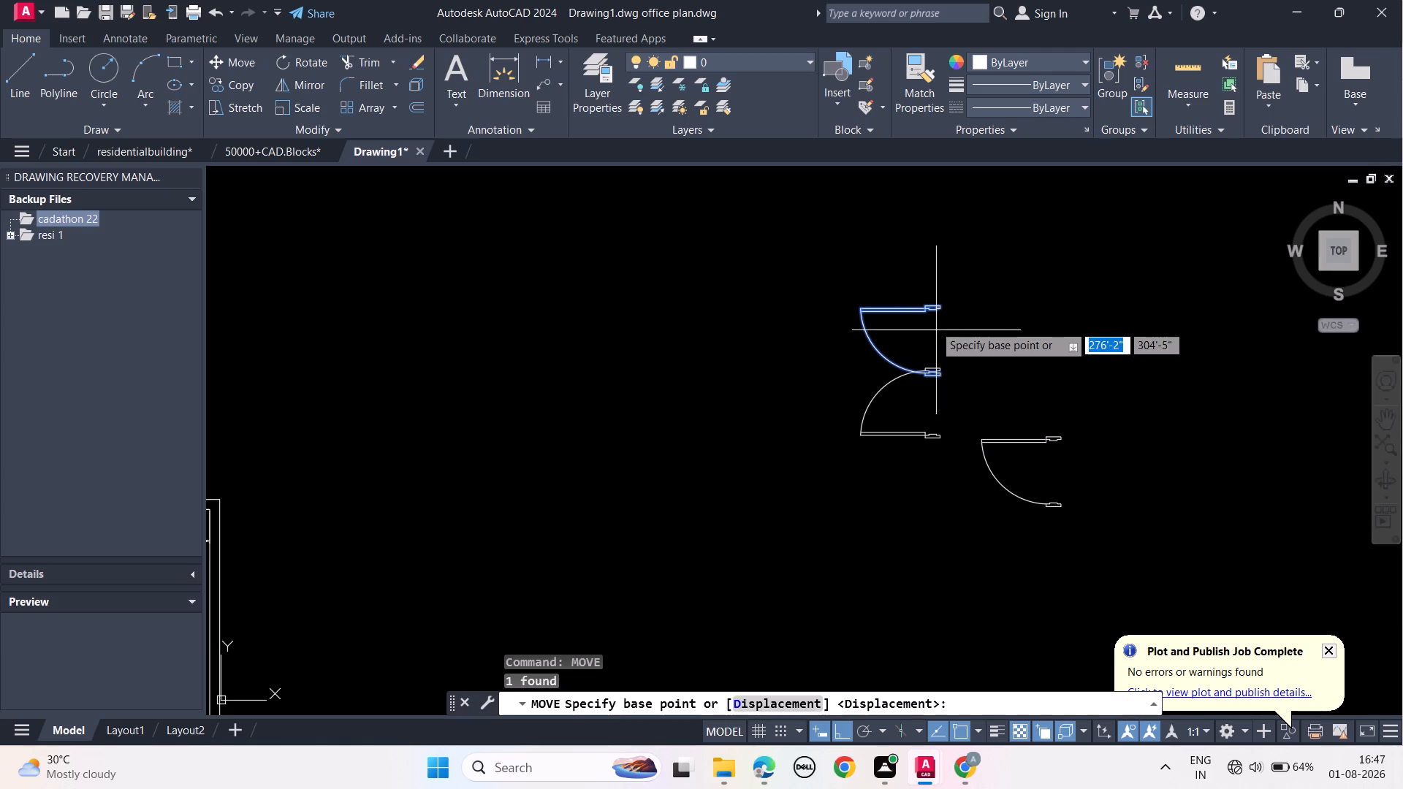
{"action": "left_click", "coordinate": [928, 300]}
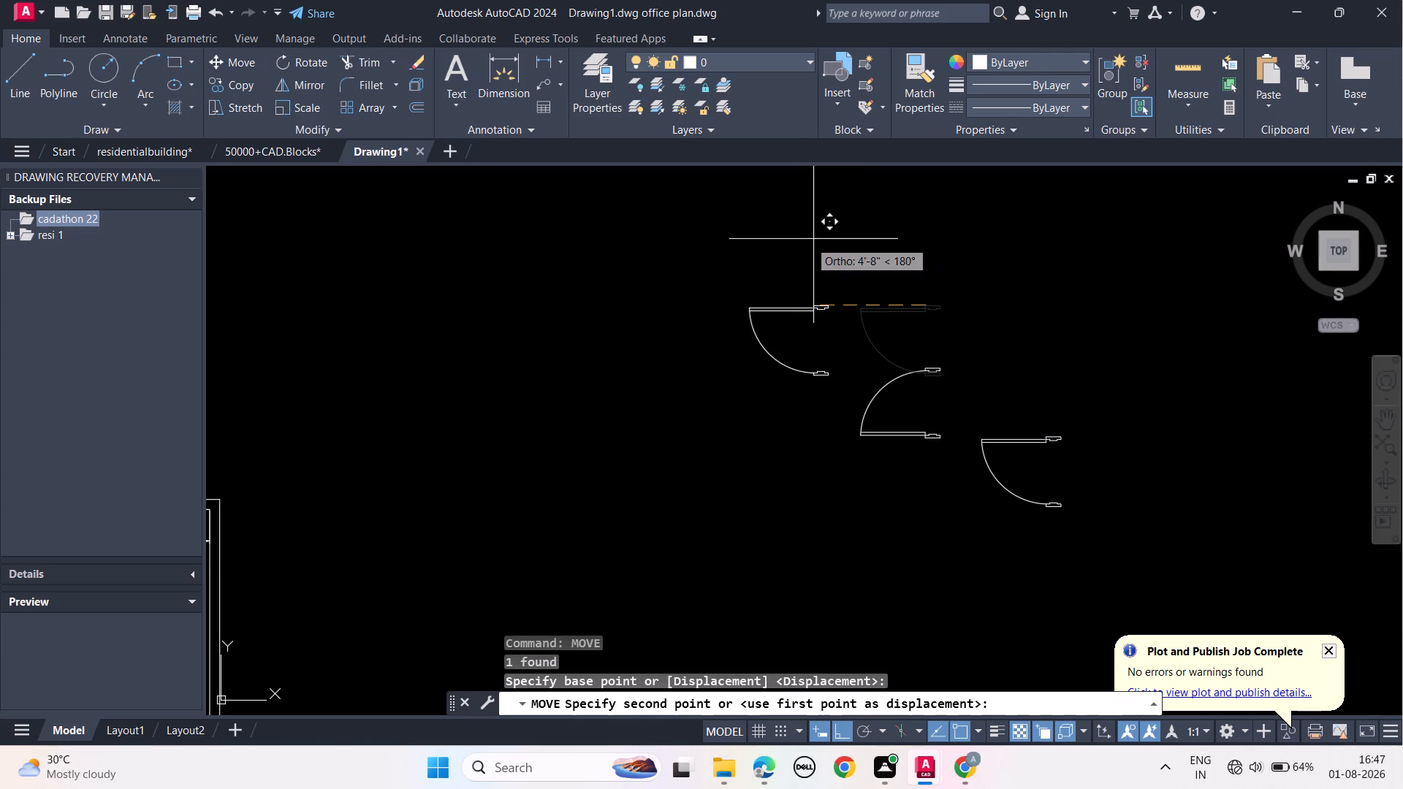
{"action": "left_click", "coordinate": [744, 262]}
{"action": "key", "text": "Escape"}
{"action": "key", "text": "Escape"}
{"action": "key", "text": "Escape"}
{"action": "key", "text": "Escape"}
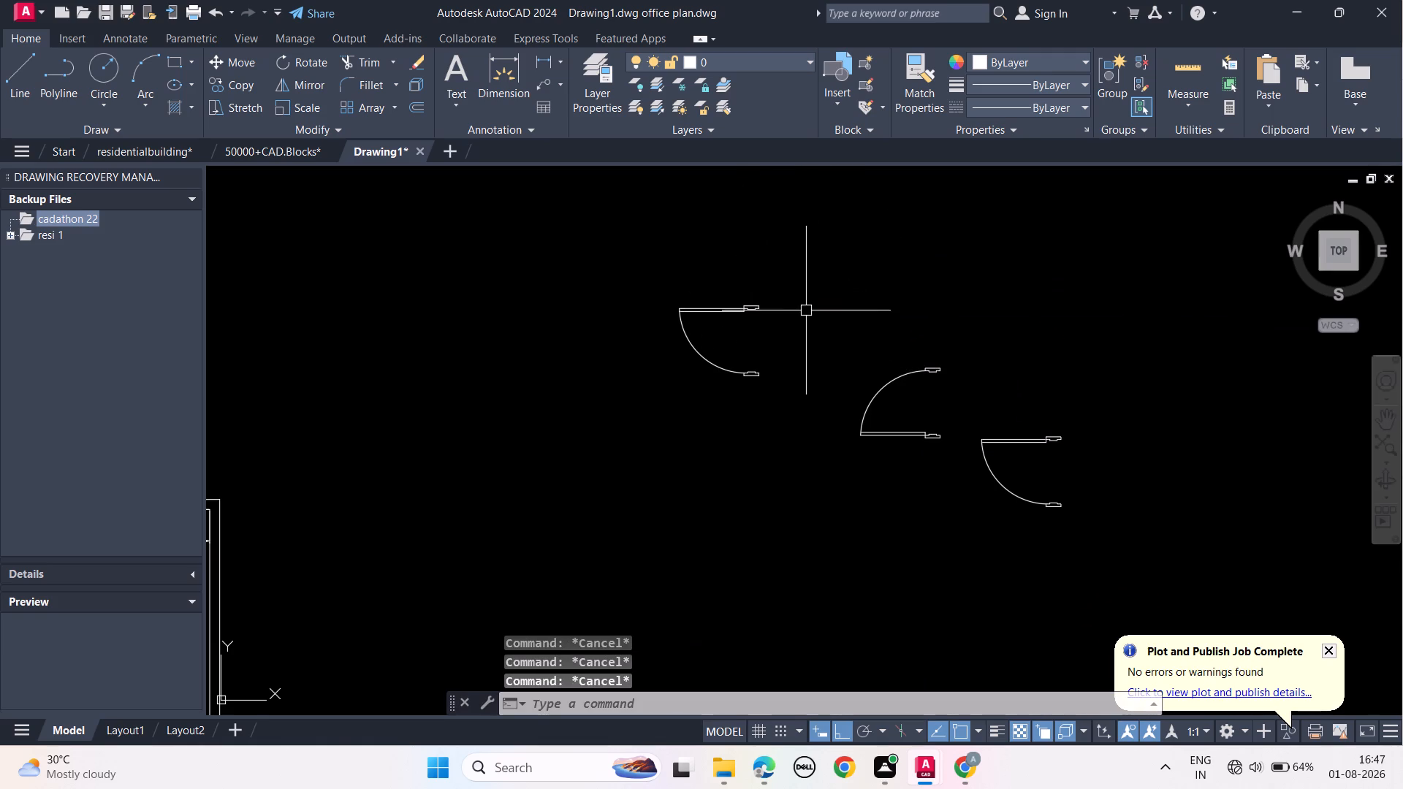
{"action": "key", "text": "Escape"}
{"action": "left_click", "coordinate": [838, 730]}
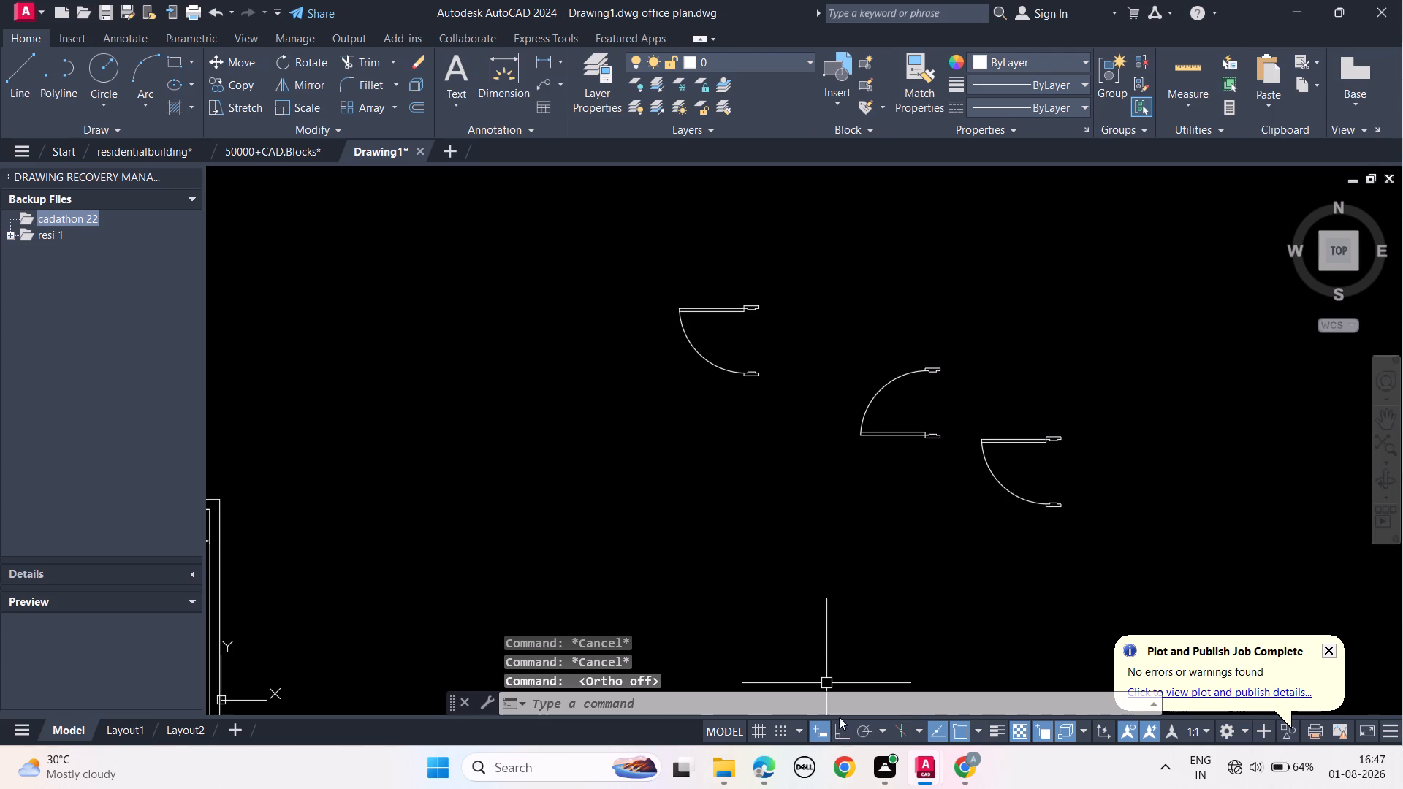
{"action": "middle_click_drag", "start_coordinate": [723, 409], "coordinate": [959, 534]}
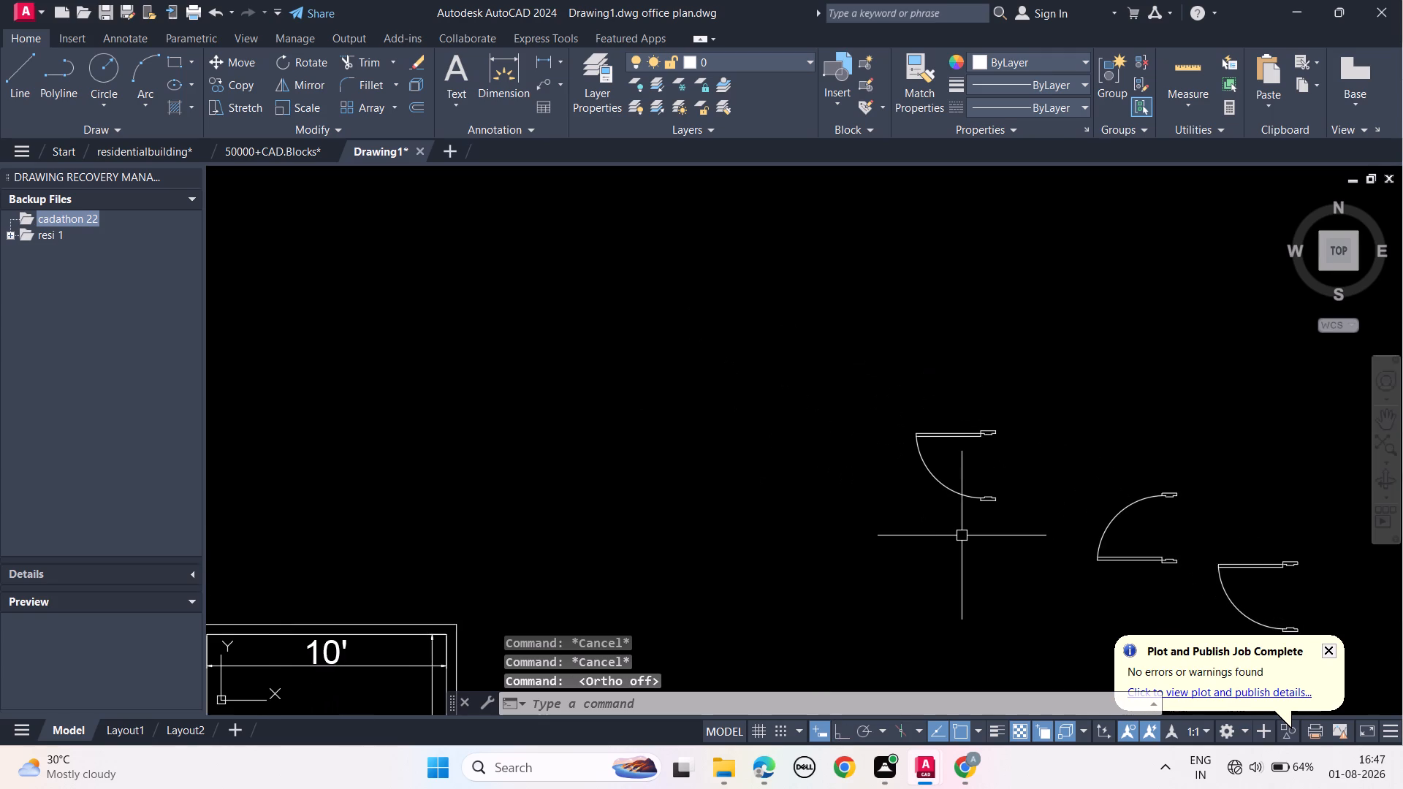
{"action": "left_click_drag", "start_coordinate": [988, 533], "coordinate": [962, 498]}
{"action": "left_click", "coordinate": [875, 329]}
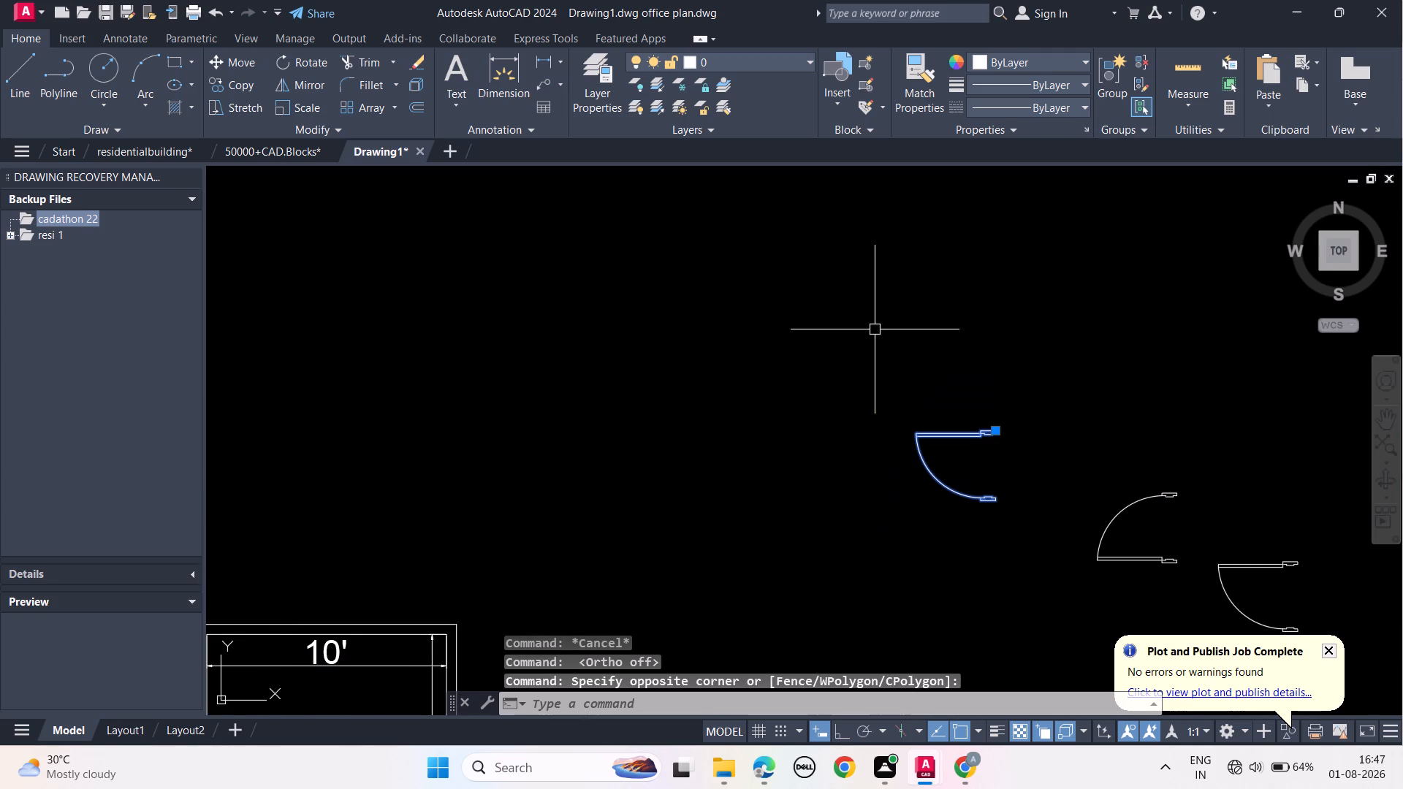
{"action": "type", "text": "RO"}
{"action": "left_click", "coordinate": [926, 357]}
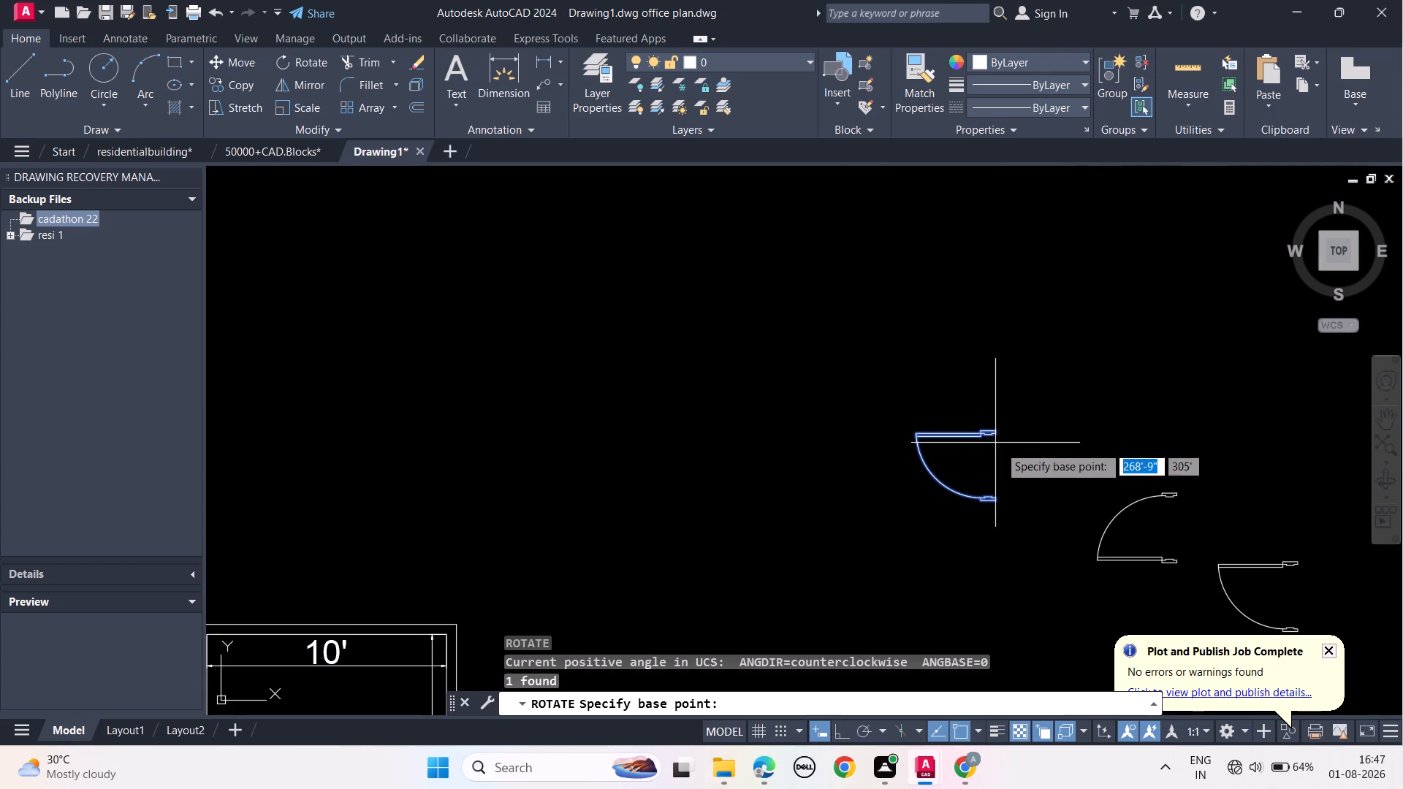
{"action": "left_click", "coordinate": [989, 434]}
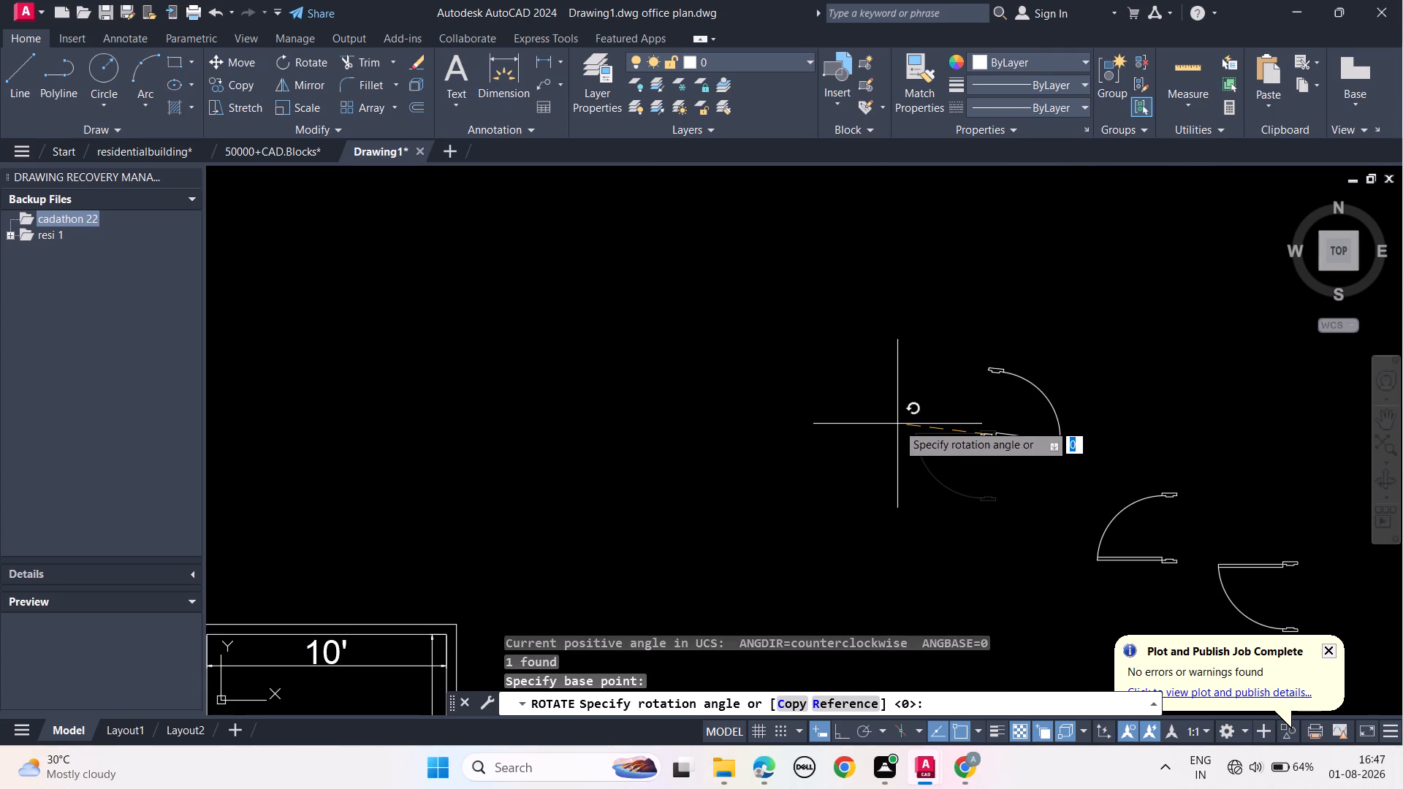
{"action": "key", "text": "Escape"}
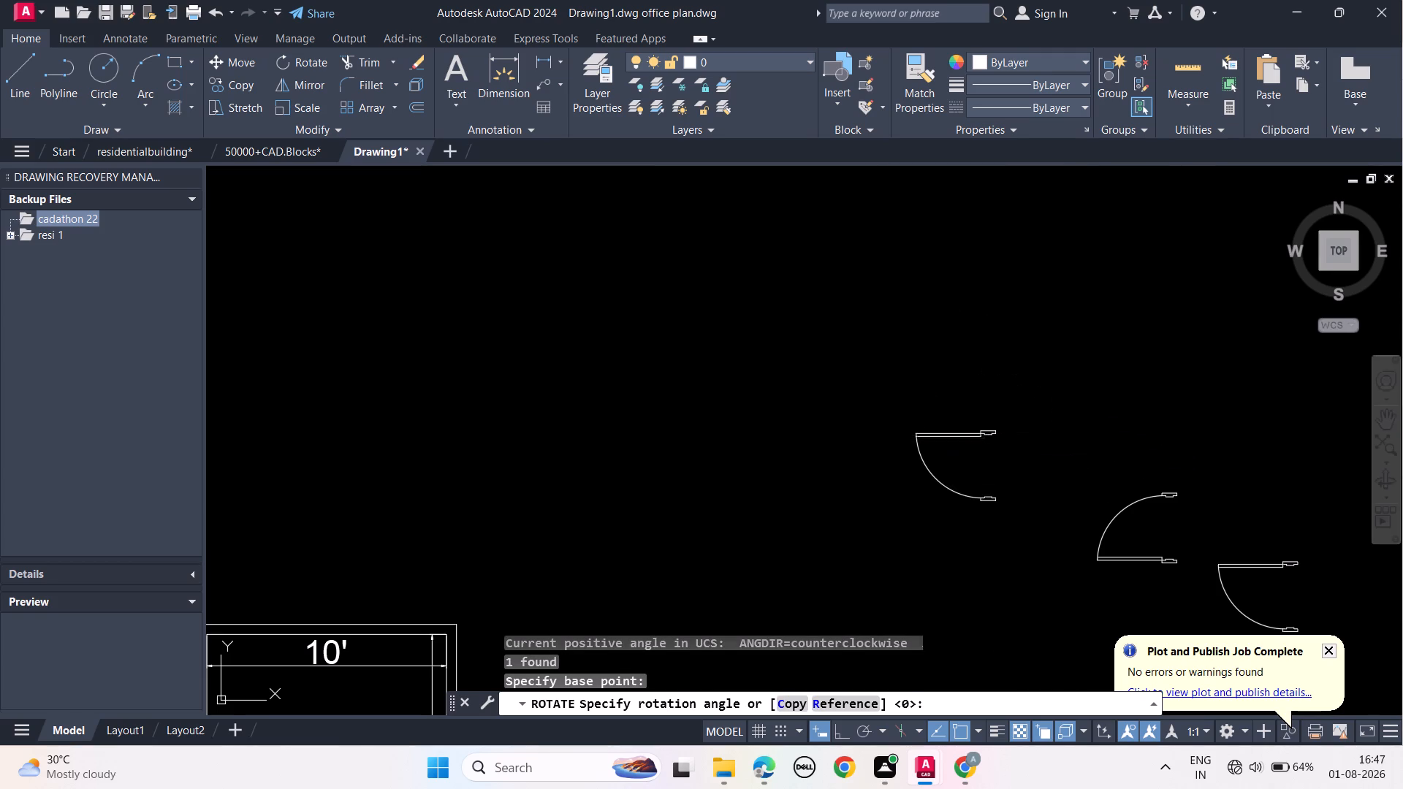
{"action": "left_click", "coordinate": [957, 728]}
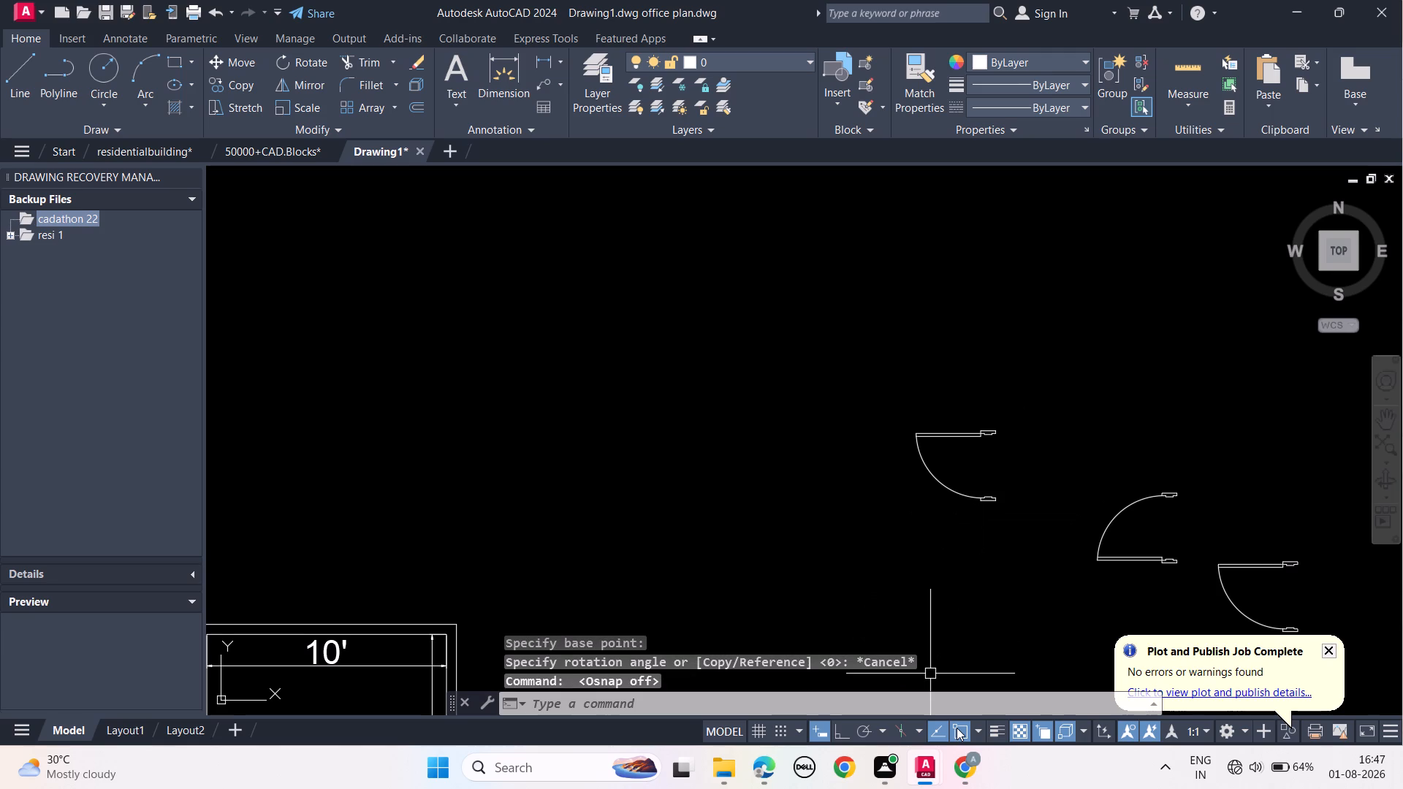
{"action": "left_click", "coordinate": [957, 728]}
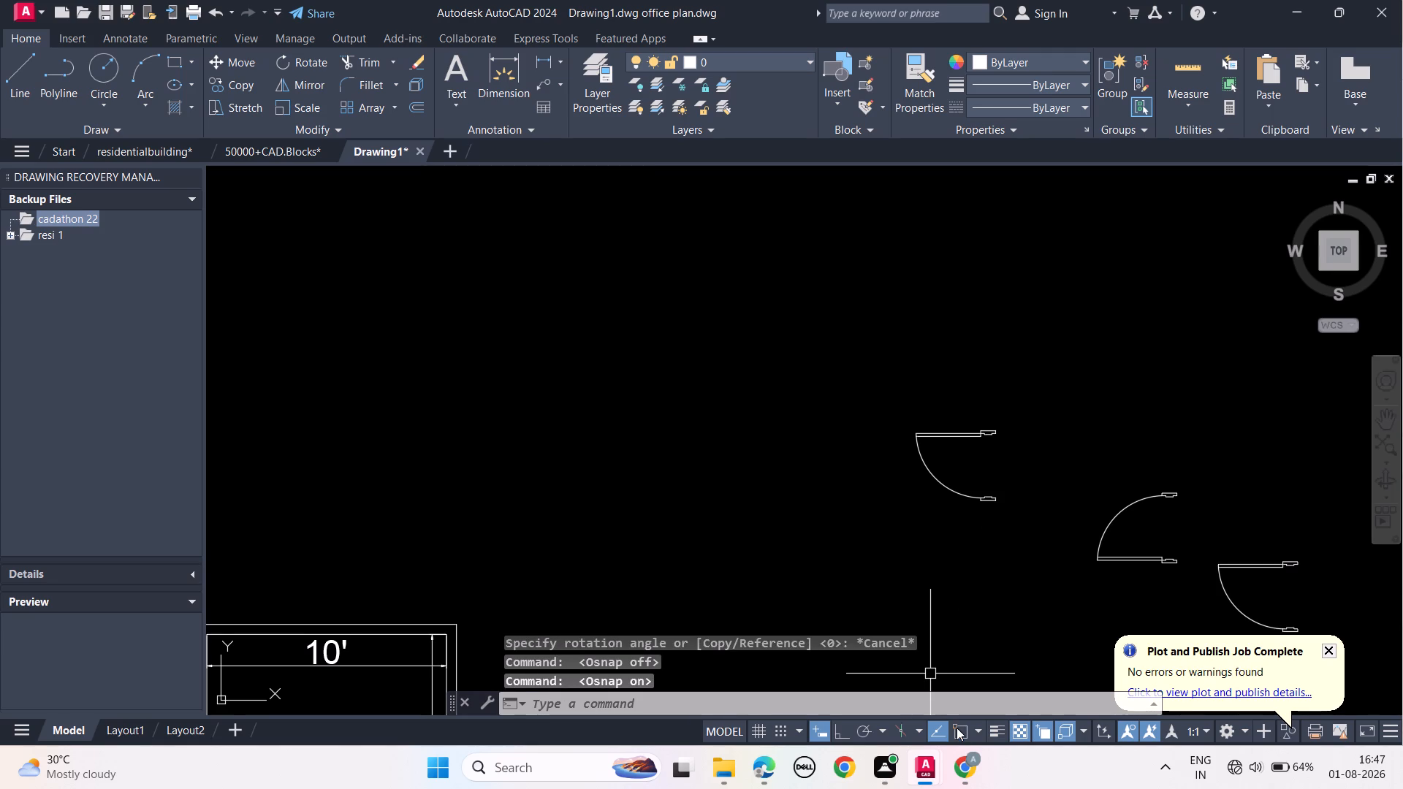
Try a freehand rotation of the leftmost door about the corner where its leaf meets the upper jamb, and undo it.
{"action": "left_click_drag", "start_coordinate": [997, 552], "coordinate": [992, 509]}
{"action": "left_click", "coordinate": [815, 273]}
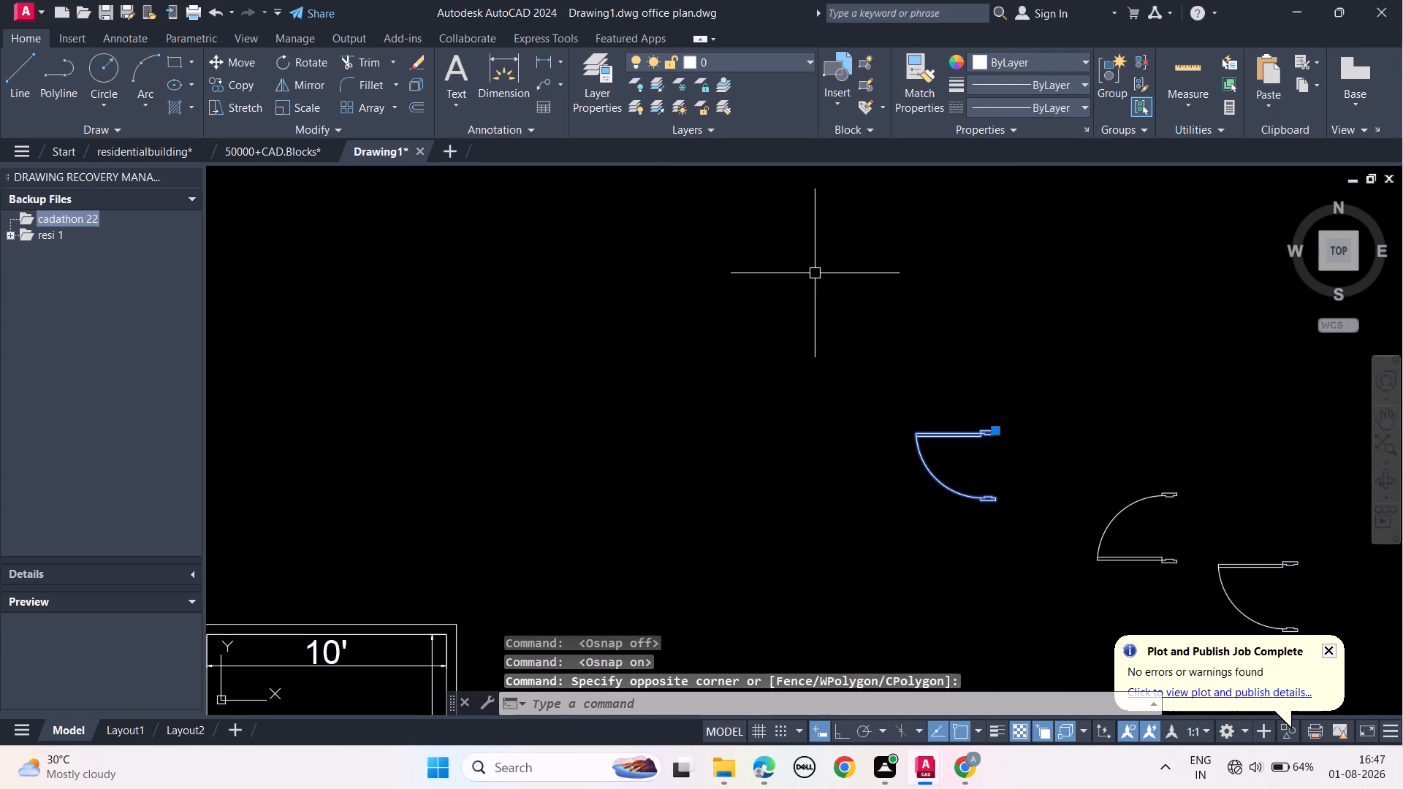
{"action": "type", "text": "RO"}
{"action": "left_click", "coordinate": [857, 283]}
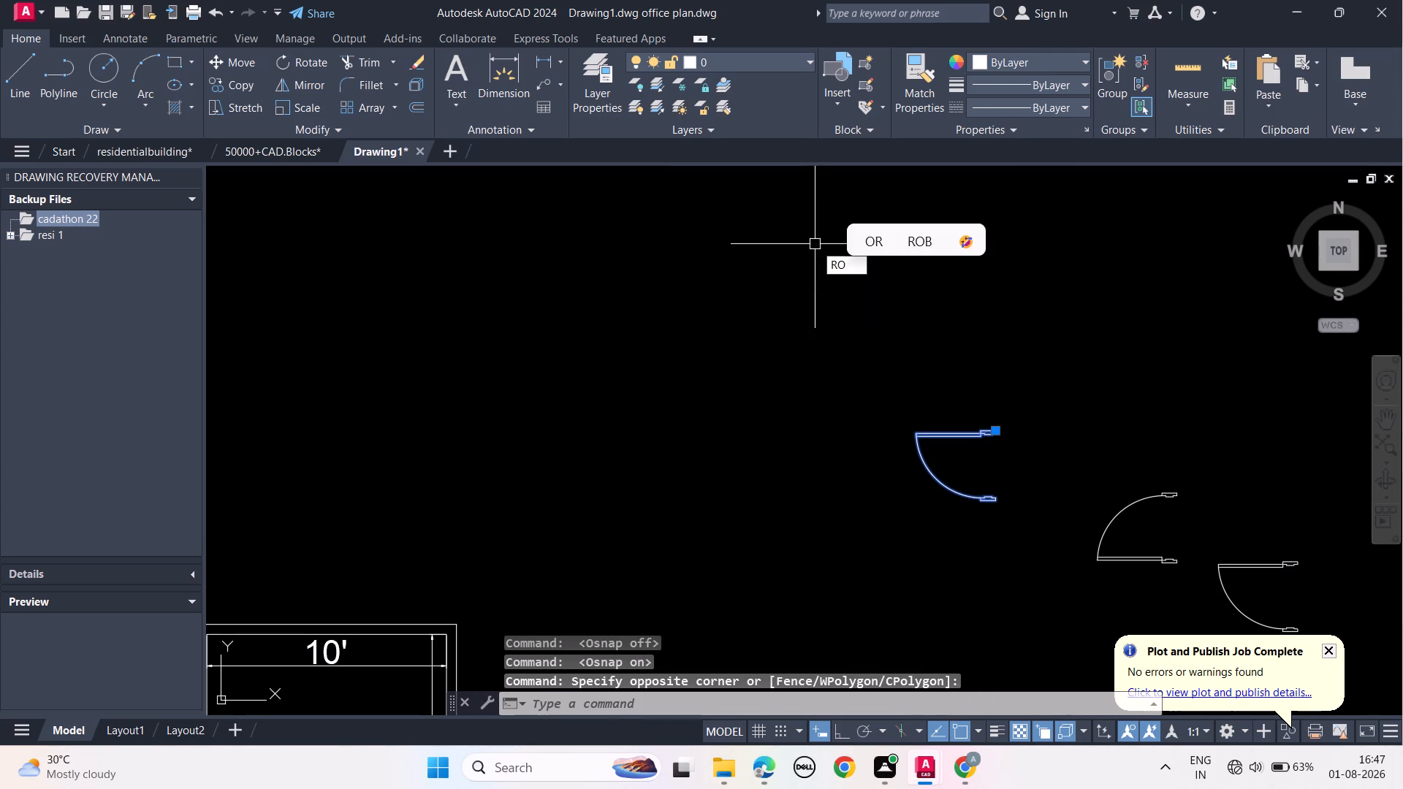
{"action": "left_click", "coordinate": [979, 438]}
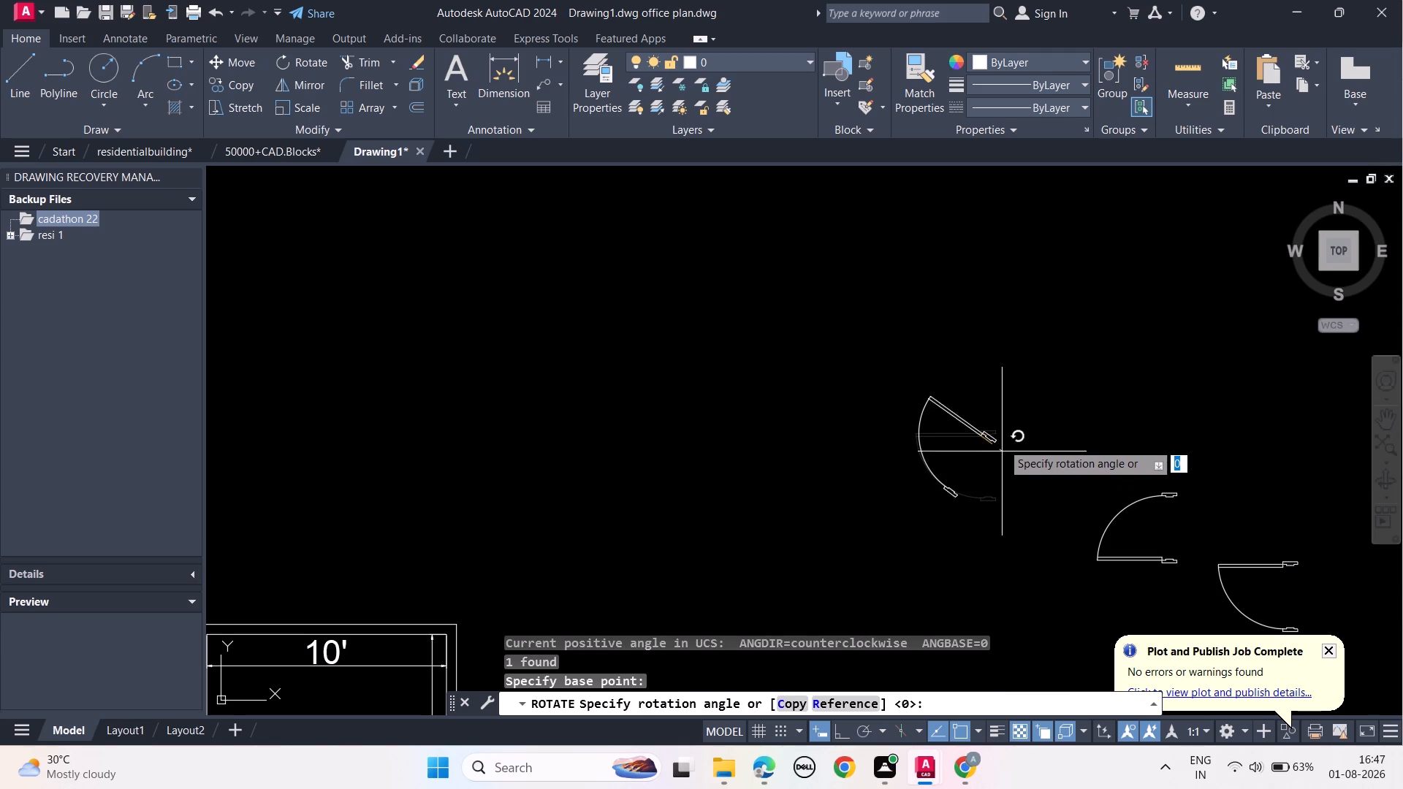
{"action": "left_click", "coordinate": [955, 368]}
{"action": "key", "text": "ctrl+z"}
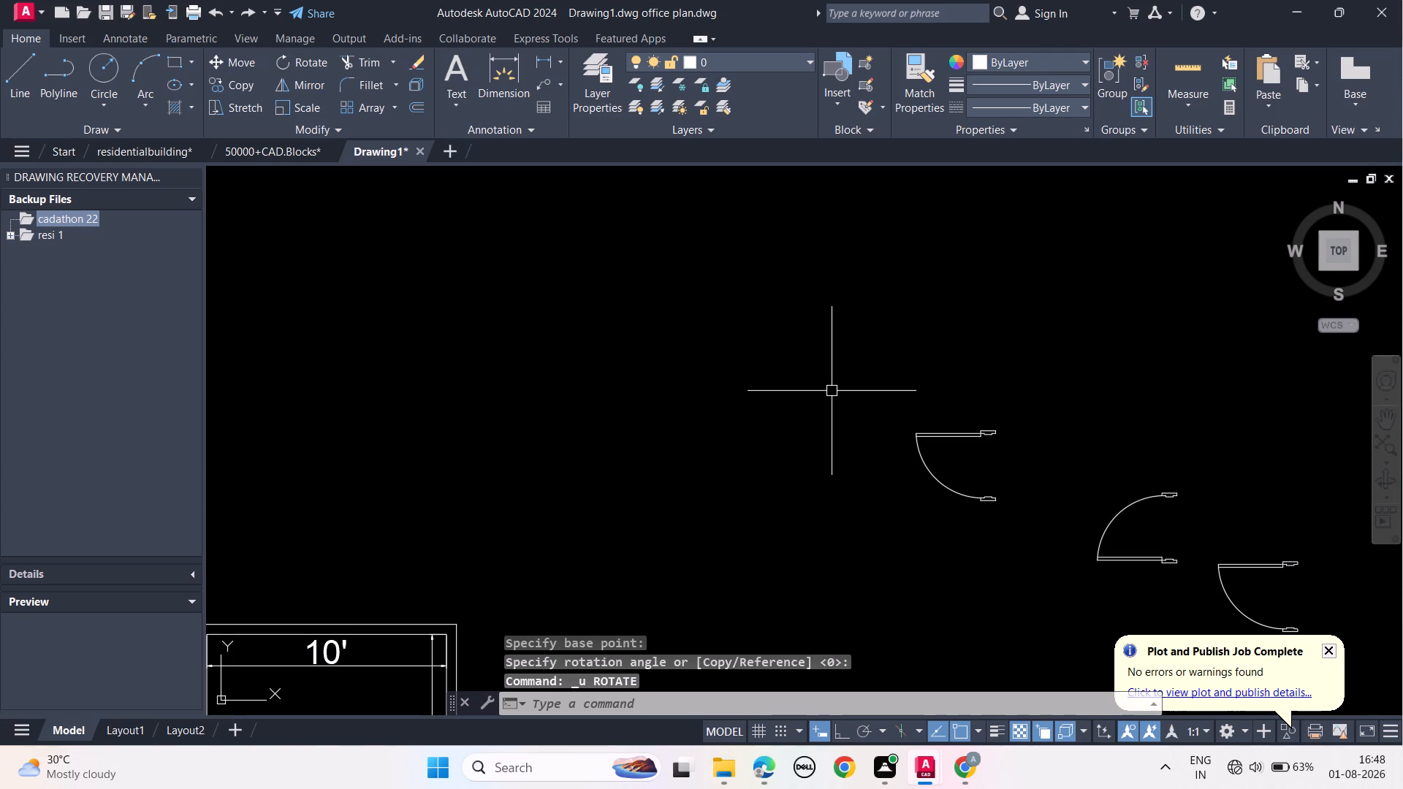
Turn on Ortho mode.
{"action": "key", "text": "F8"}
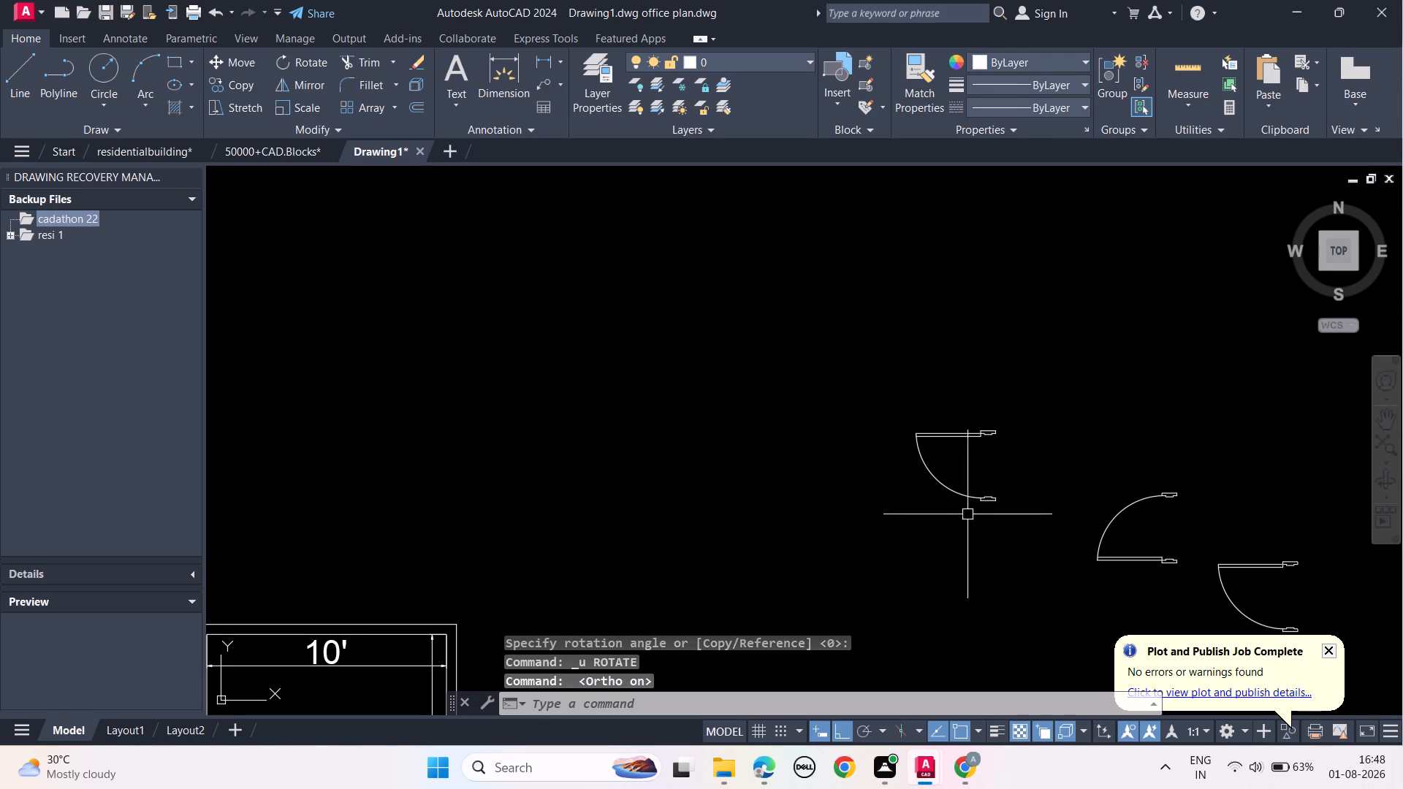
{"action": "left_click_drag", "start_coordinate": [1007, 522], "coordinate": [968, 481]}
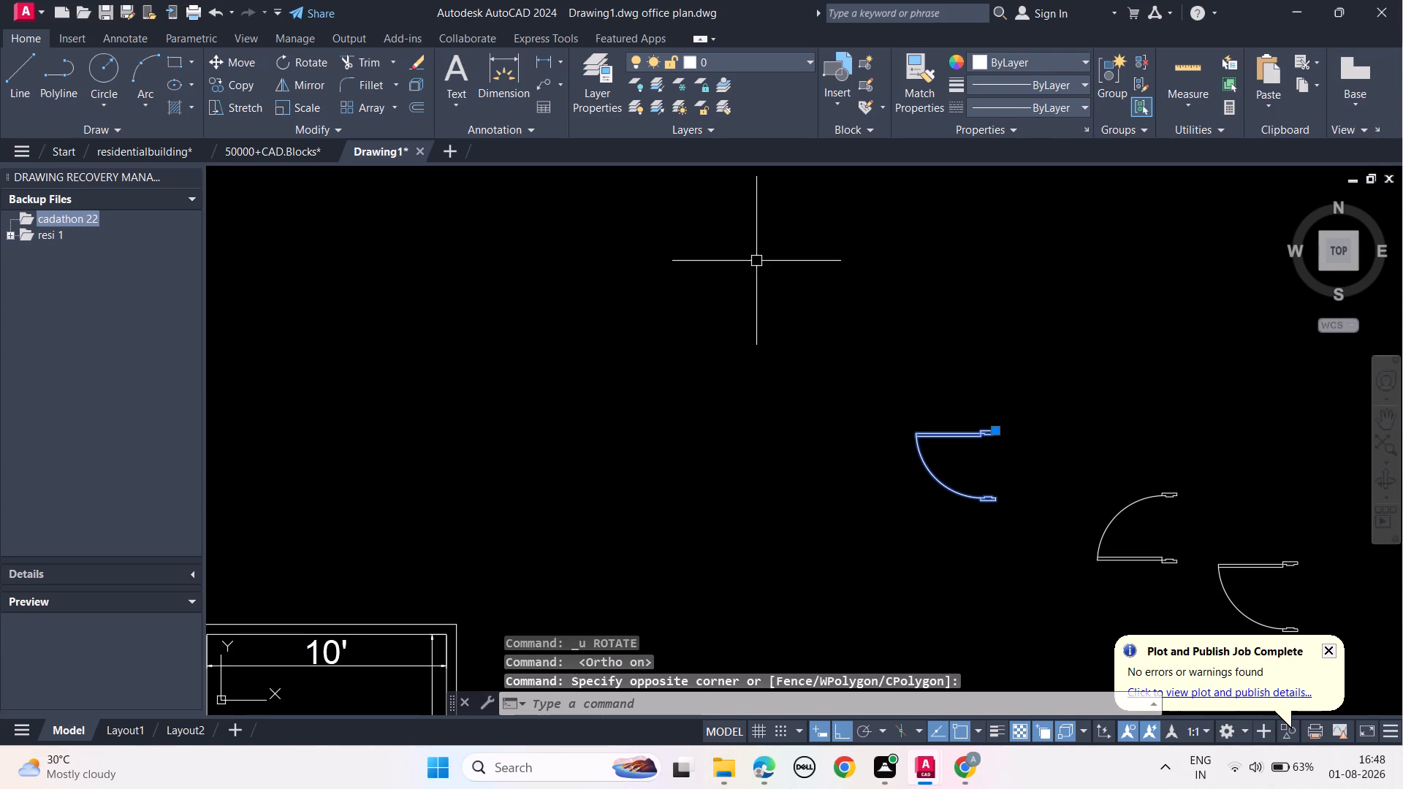
{"action": "key", "text": "Escape"}
{"action": "key", "text": "Escape"}
{"action": "key", "text": "Escape"}
{"action": "key", "text": "Escape"}
{"action": "key", "text": "Escape"}
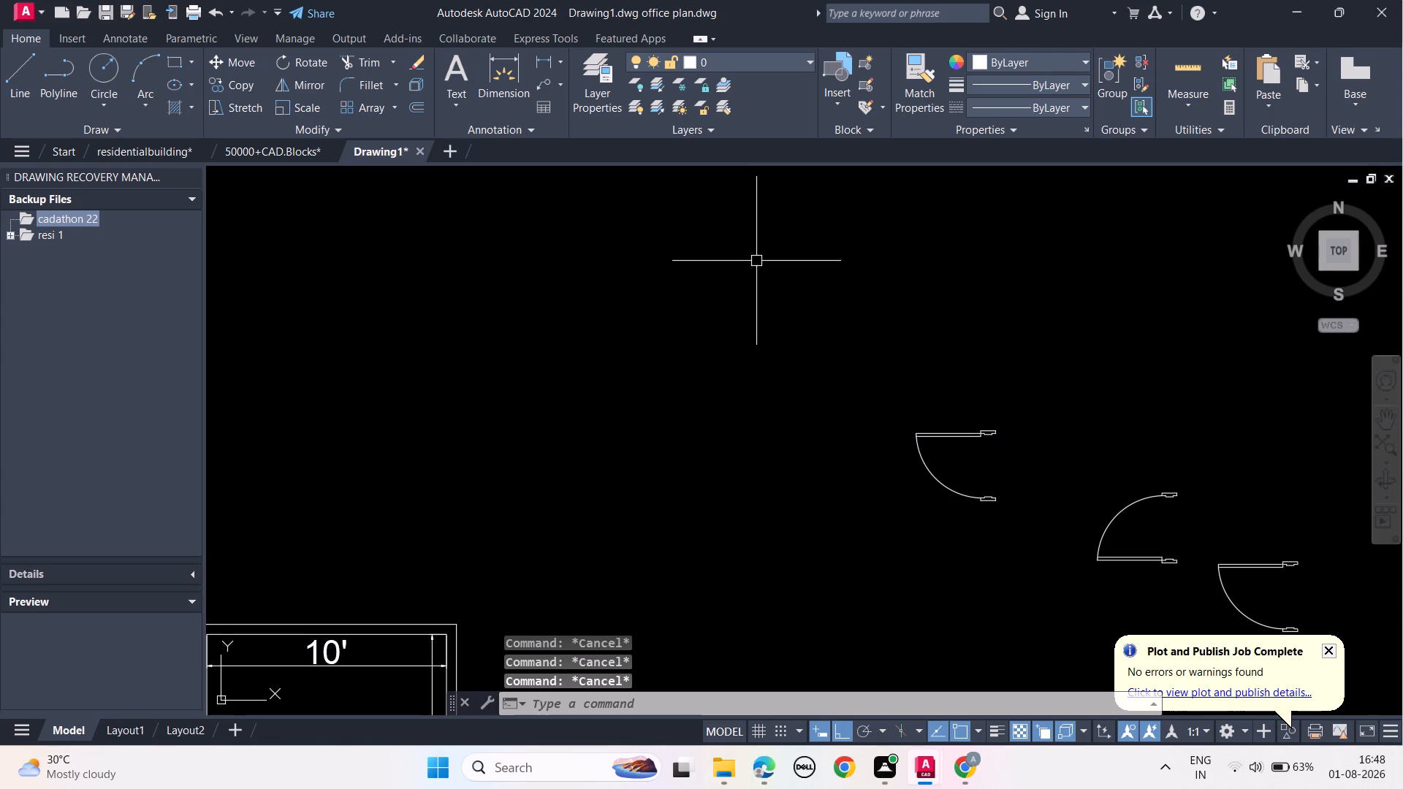
Save the drawing.
{"action": "key", "text": "ctrl+s"}
Rotate the leftmost door symbol 180° about the outer corner of its upper jamb.
{"action": "left_click_drag", "start_coordinate": [1034, 533], "coordinate": [1004, 506]}
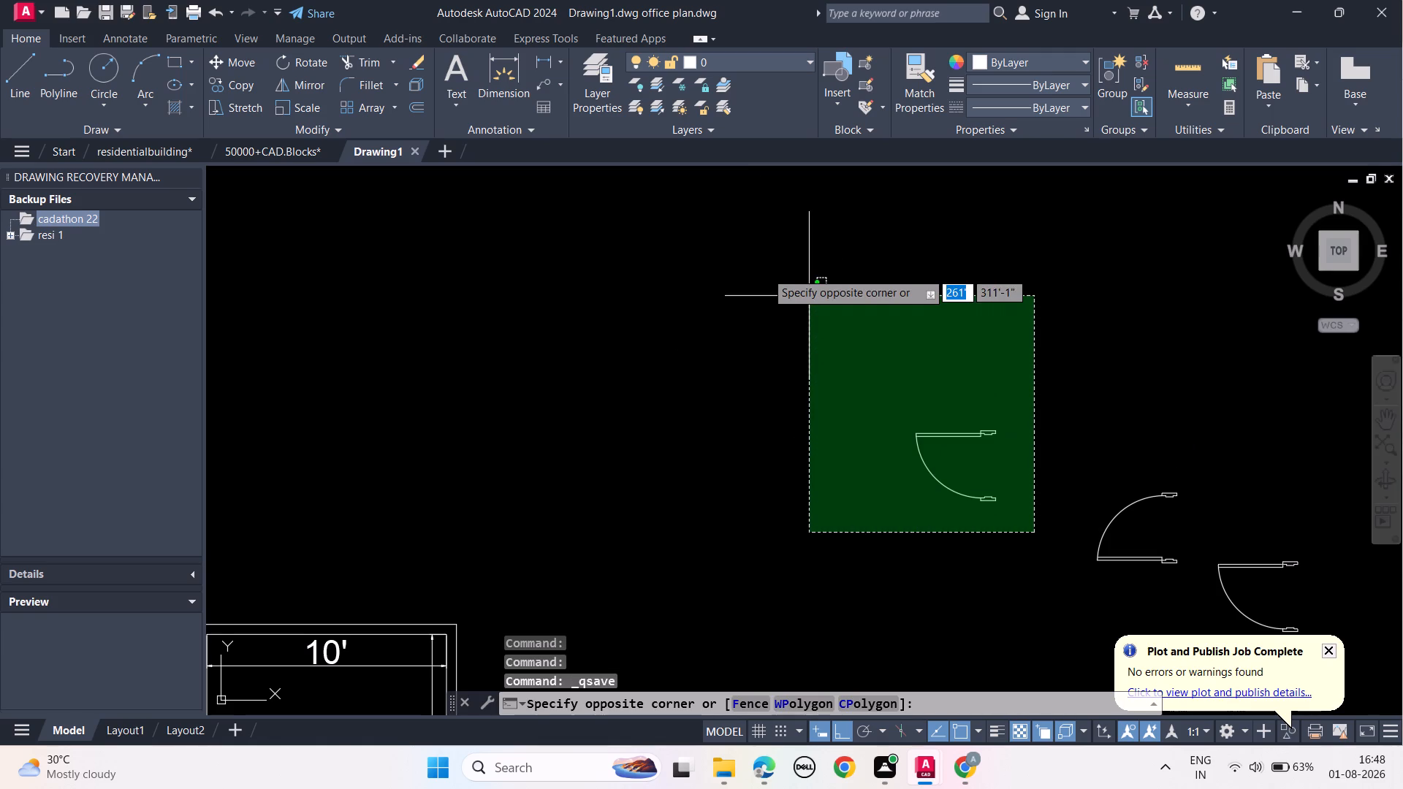
{"action": "left_click", "coordinate": [799, 409]}
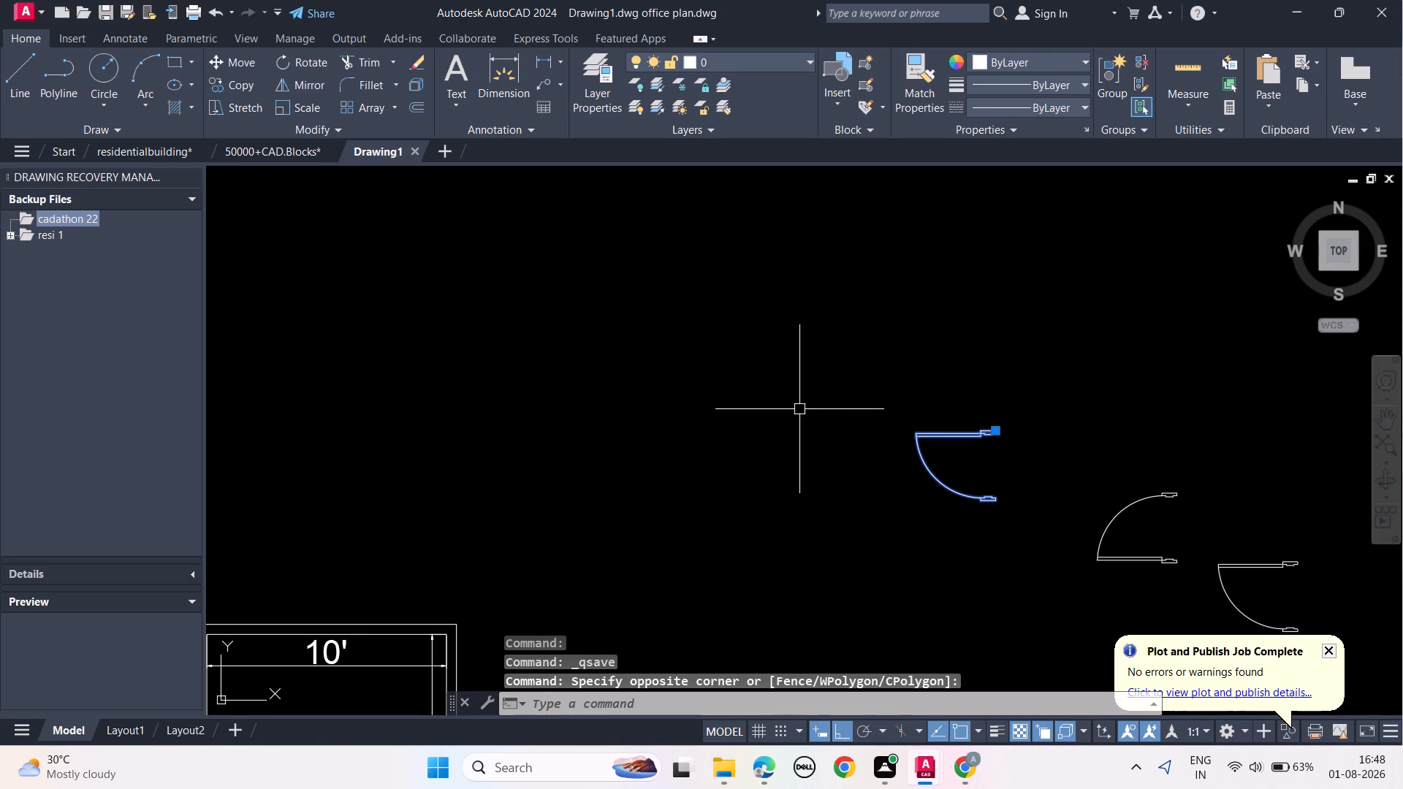
{"action": "type", "text": "RO"}
{"action": "left_click", "coordinate": [859, 434]}
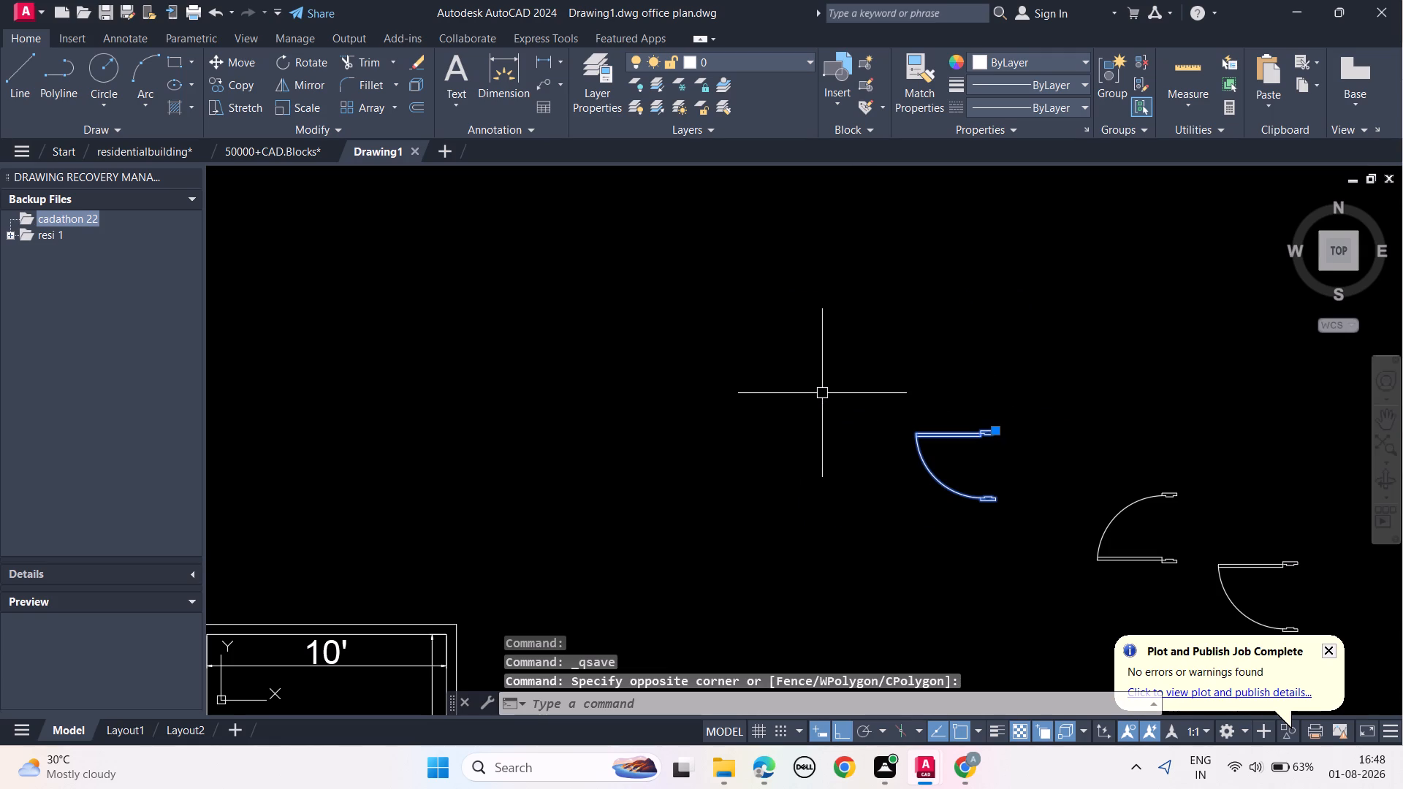
{"action": "left_click", "coordinate": [997, 434]}
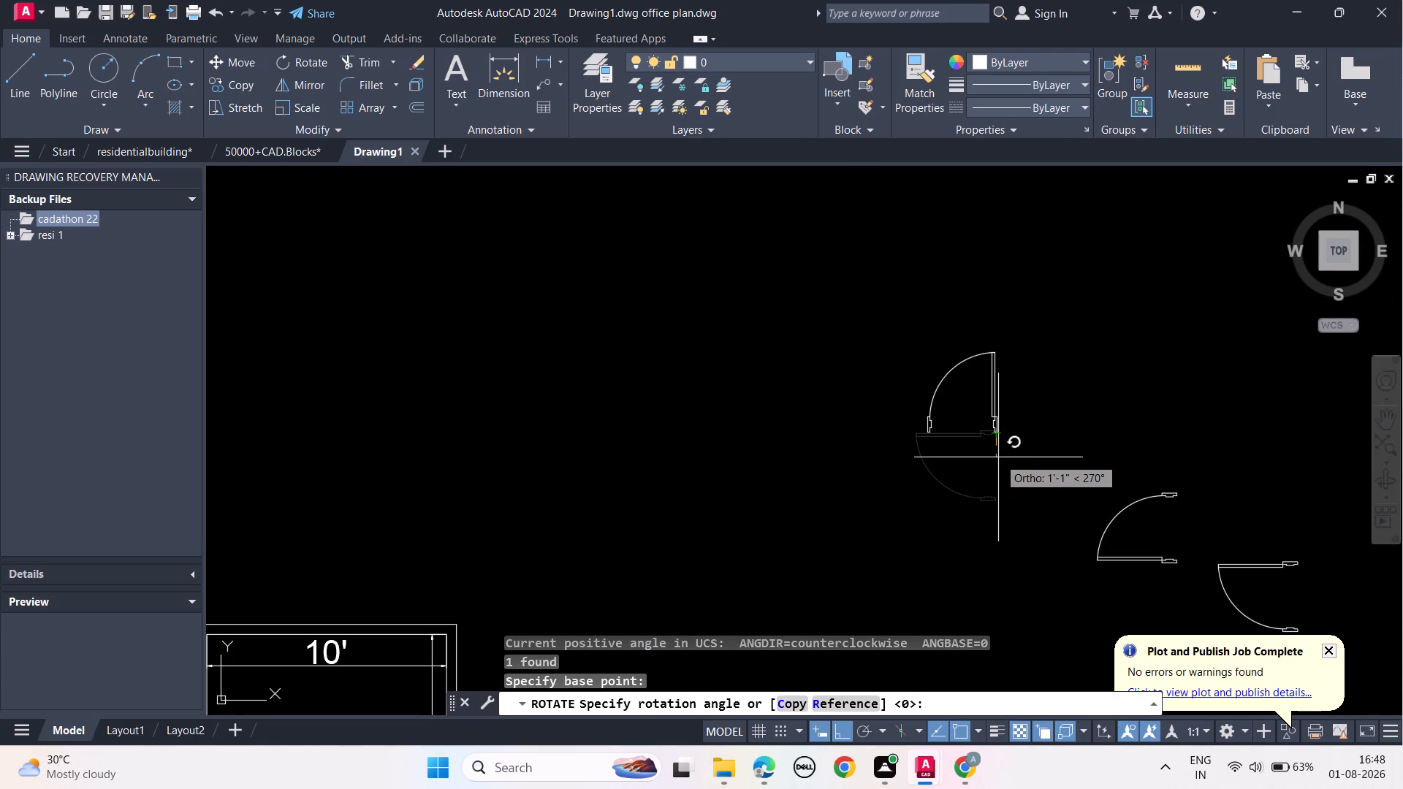
{"action": "left_click", "coordinate": [897, 454]}
With Ortho off, copy the leftmost door symbol by its lower jamb's outer-edge midpoint to the lower wall end of the 10' × 5' room opening.
{"action": "middle_click_drag", "start_coordinate": [1108, 546], "coordinate": [989, 449]}
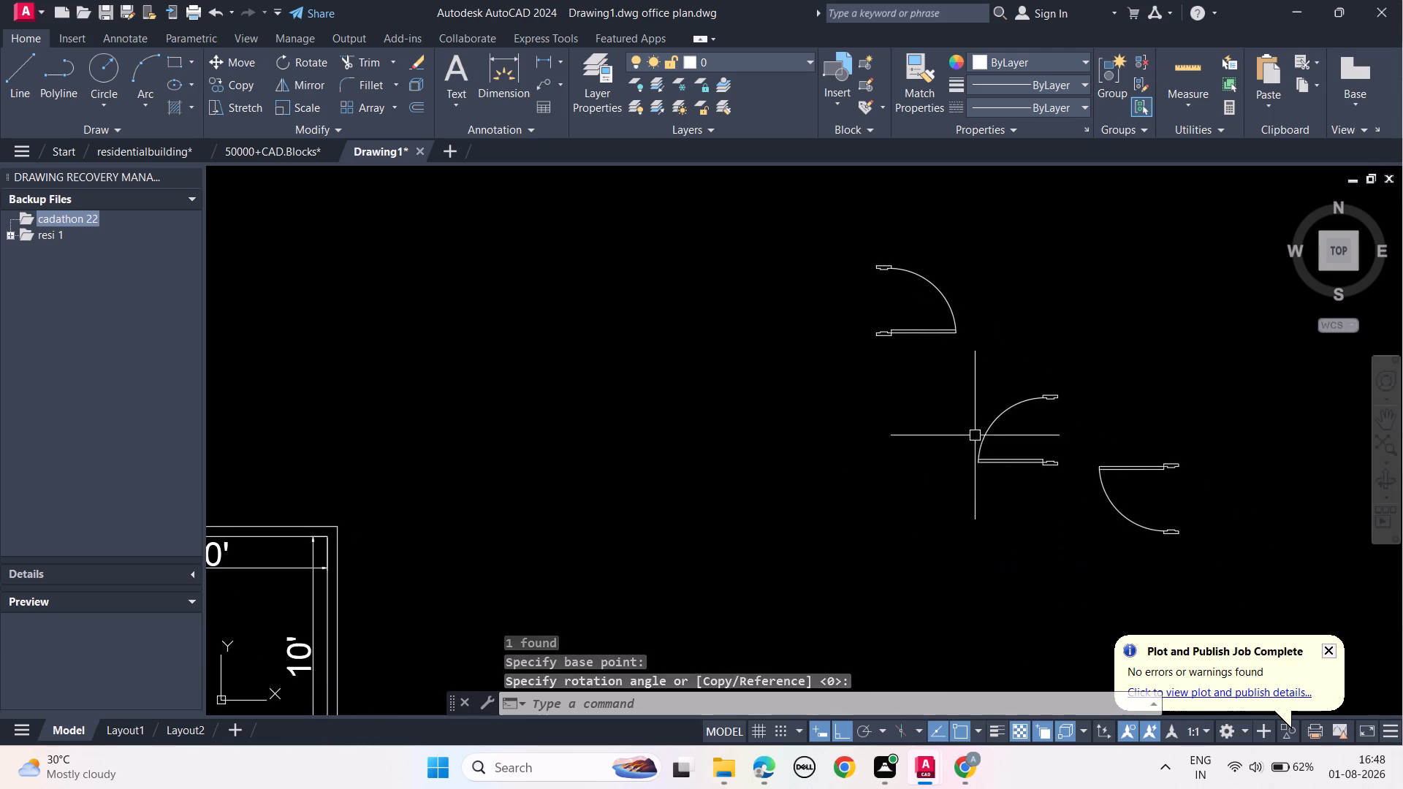
{"action": "middle_click_drag", "start_coordinate": [975, 430], "coordinate": [1035, 496]}
{"action": "left_click", "coordinate": [1019, 411]}
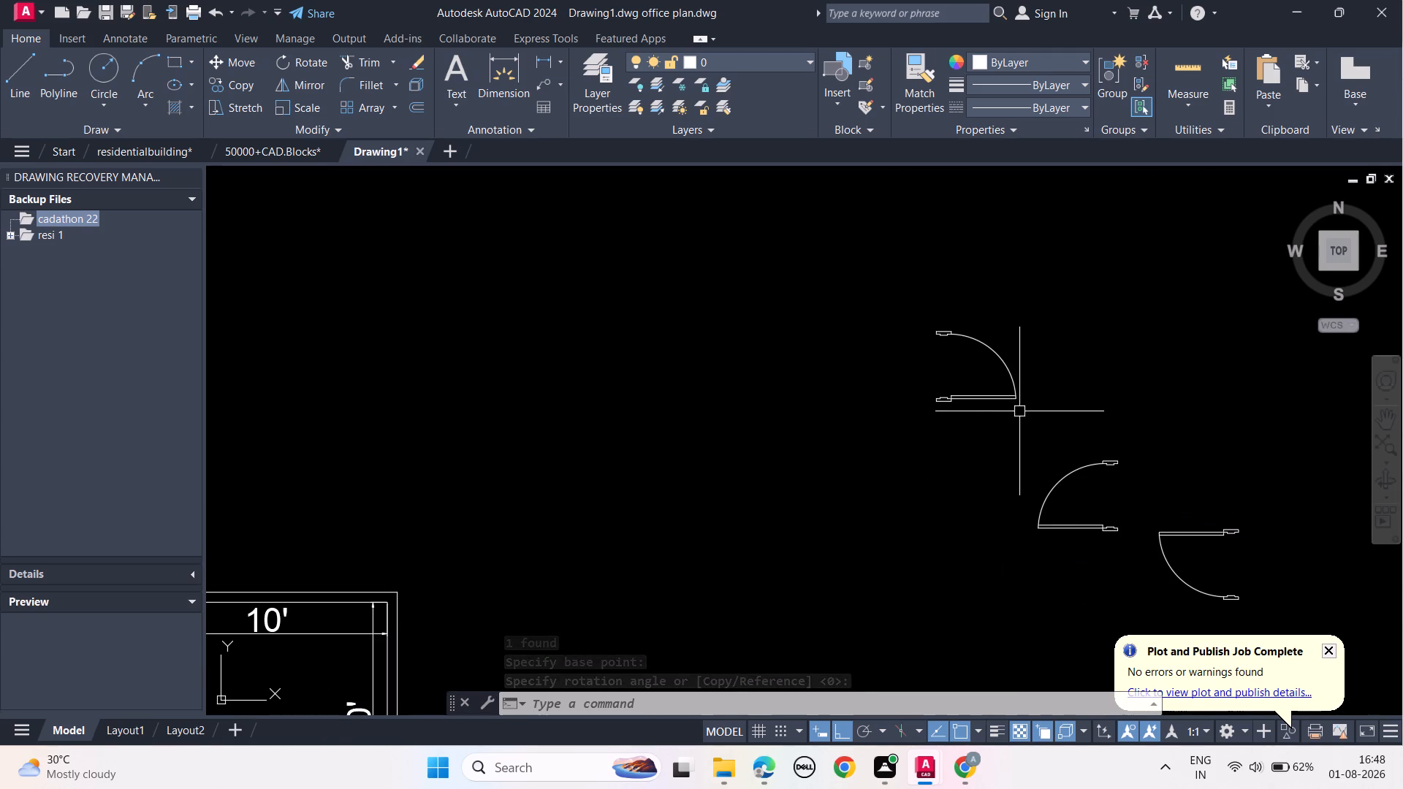
{"action": "left_click", "coordinate": [881, 309]}
{"action": "type", "text": "CO"}
{"action": "left_click", "coordinate": [923, 347]}
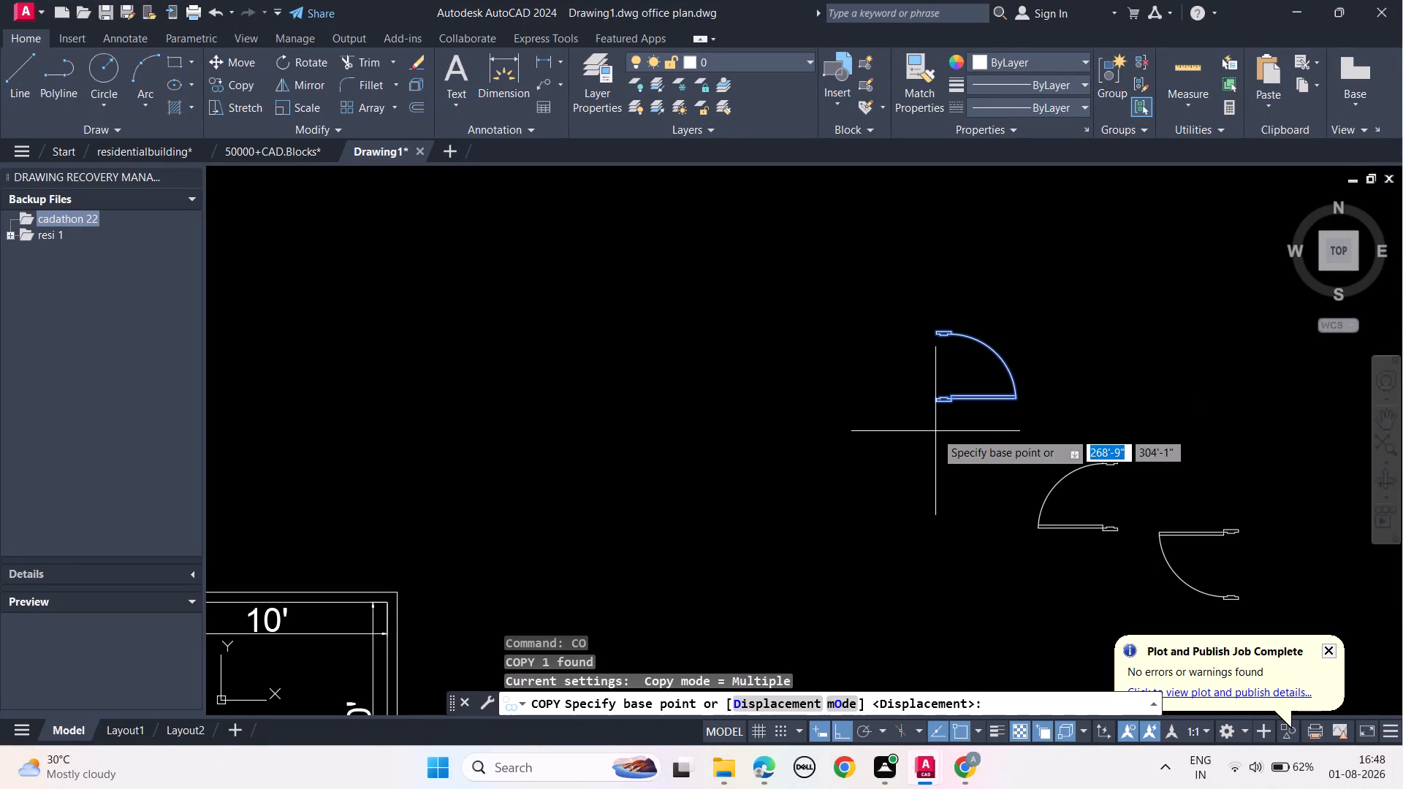
{"action": "scroll", "coordinate": [924, 400], "scroll_direction": "up", "scroll_amount": 2}
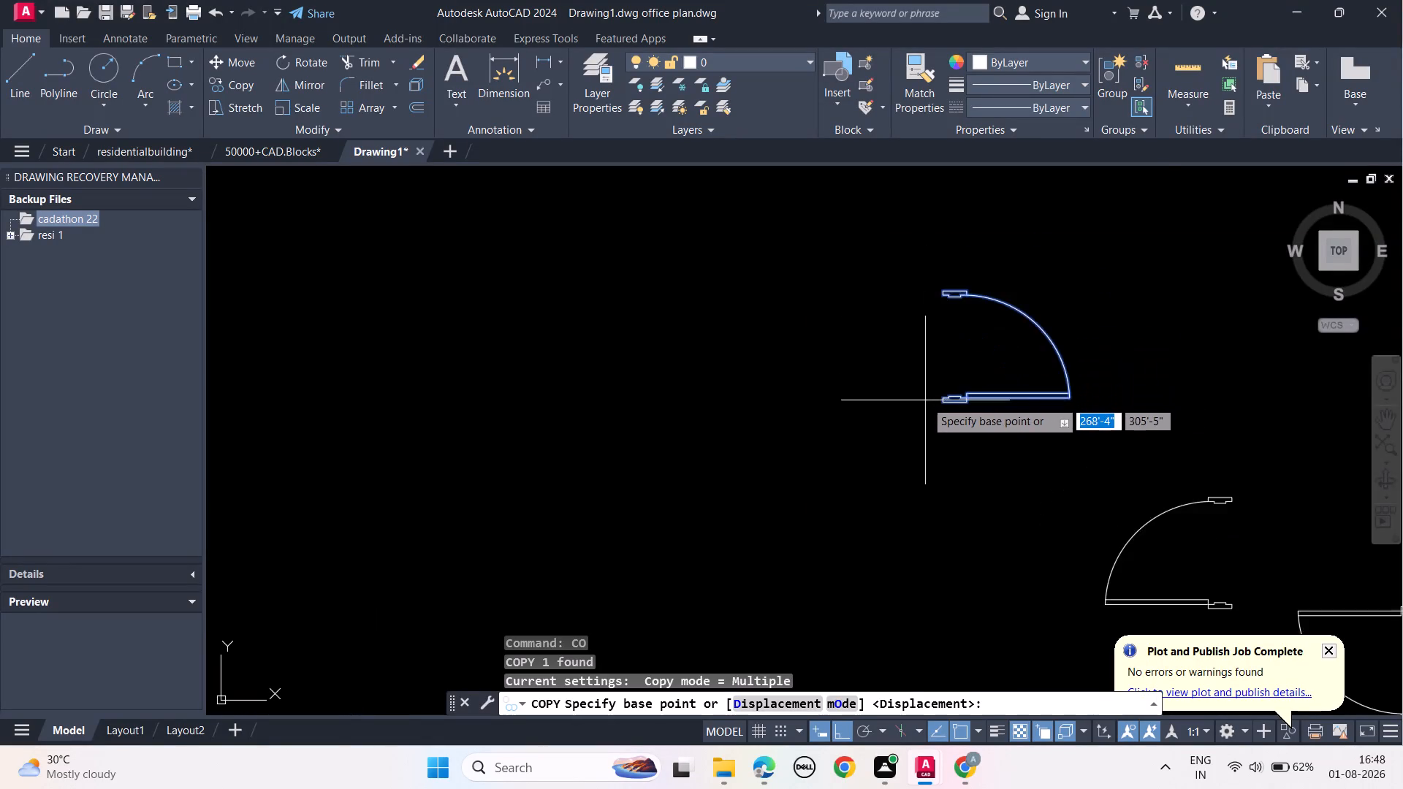
{"action": "scroll", "coordinate": [925, 400], "scroll_direction": "up", "scroll_amount": 1}
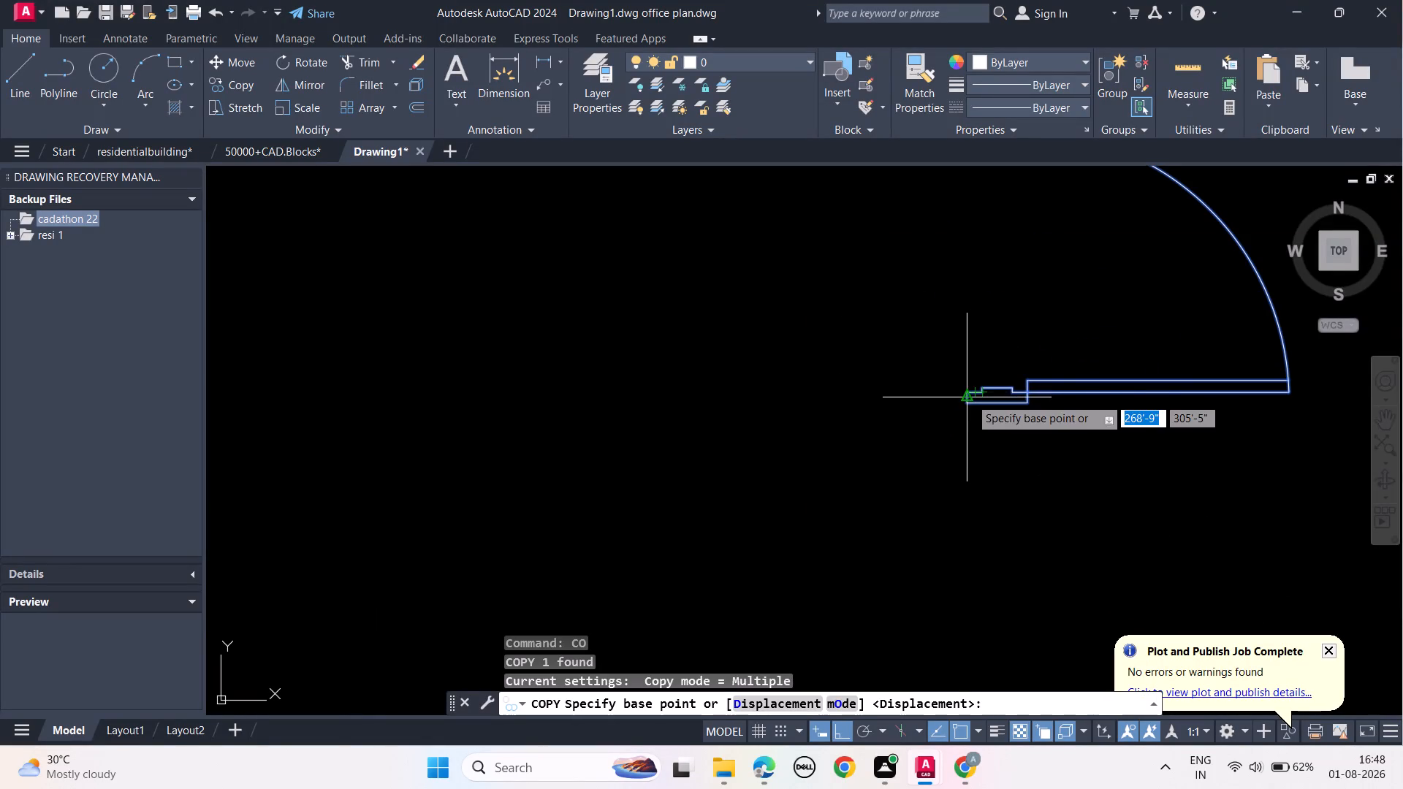
{"action": "left_click", "coordinate": [970, 397]}
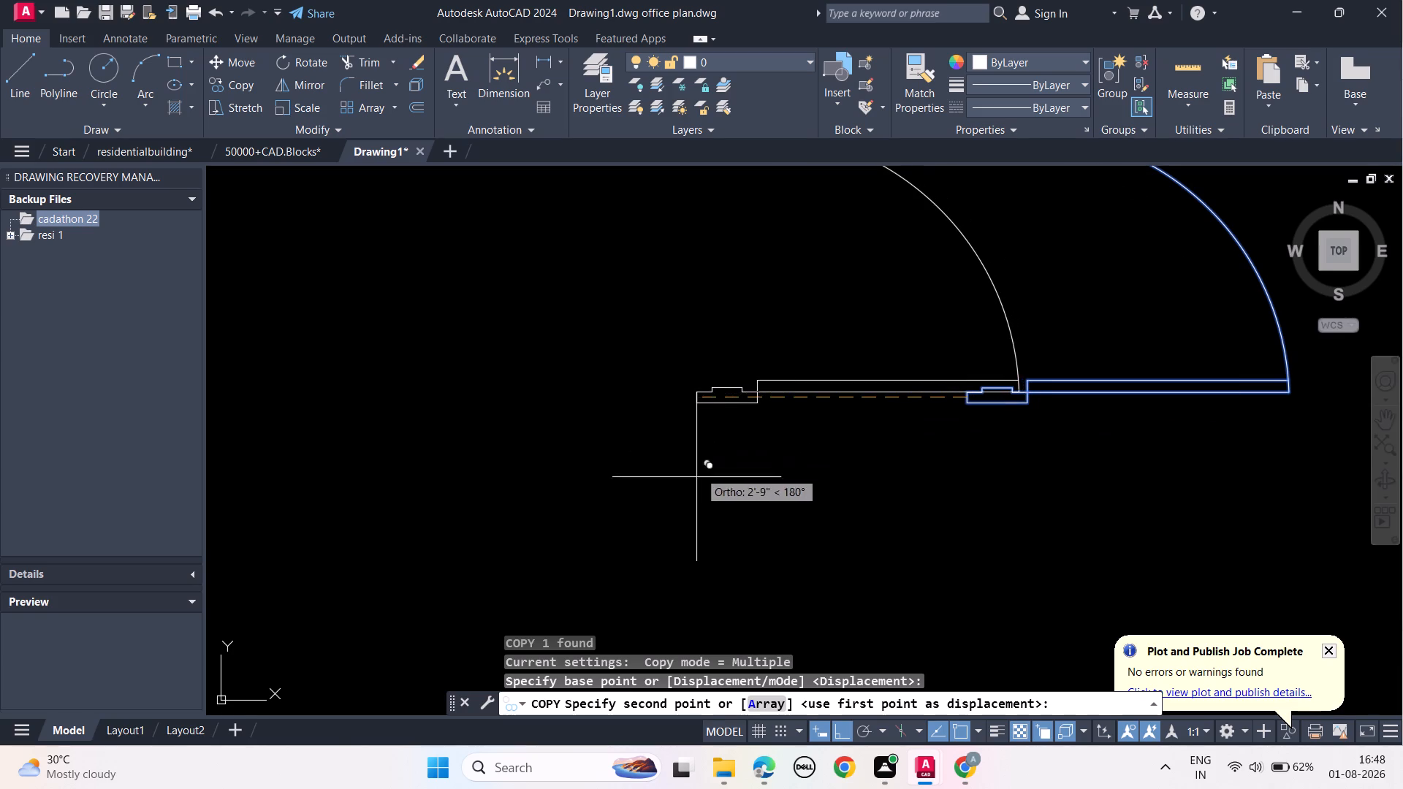
{"action": "left_click", "coordinate": [838, 735]}
{"action": "scroll", "coordinate": [734, 574], "scroll_direction": "down", "scroll_amount": 3}
{"action": "middle_click_drag", "start_coordinate": [734, 574], "coordinate": [985, 413]}
{"action": "middle_click_drag", "start_coordinate": [753, 554], "coordinate": [948, 315]}
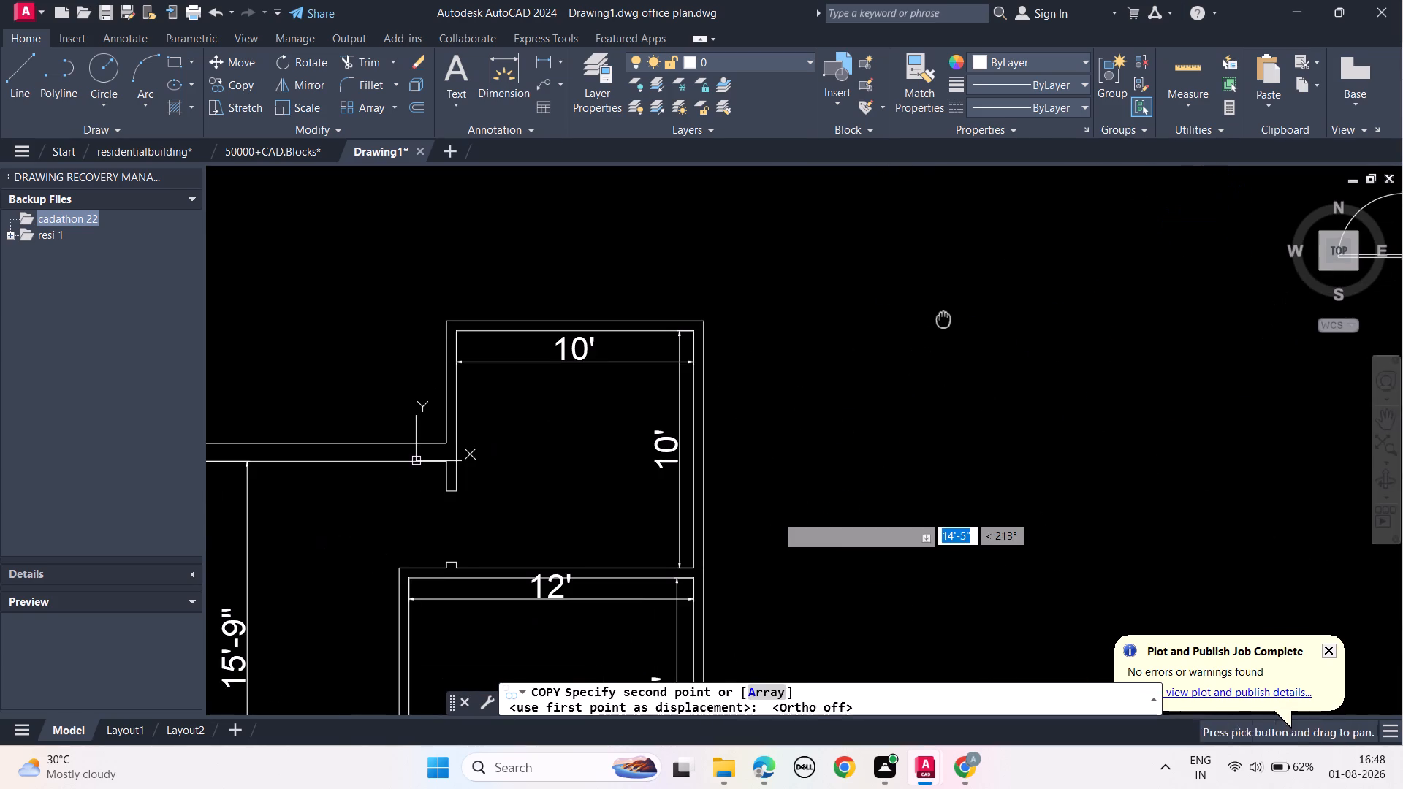
{"action": "middle_click_drag", "start_coordinate": [786, 566], "coordinate": [992, 284]}
{"action": "scroll", "coordinate": [977, 287], "scroll_direction": "up", "scroll_amount": 1}
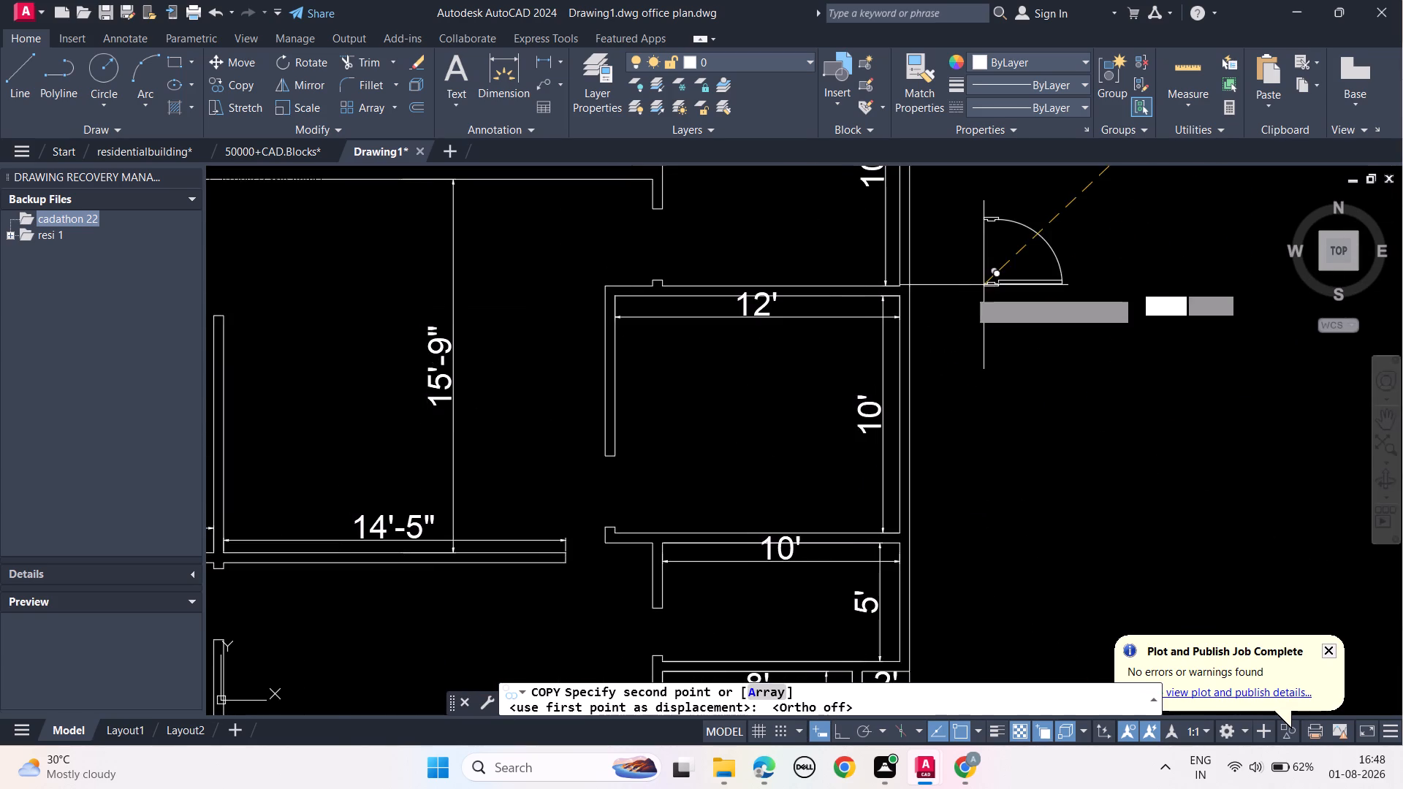
{"action": "middle_click_drag", "start_coordinate": [702, 597], "coordinate": [895, 298]}
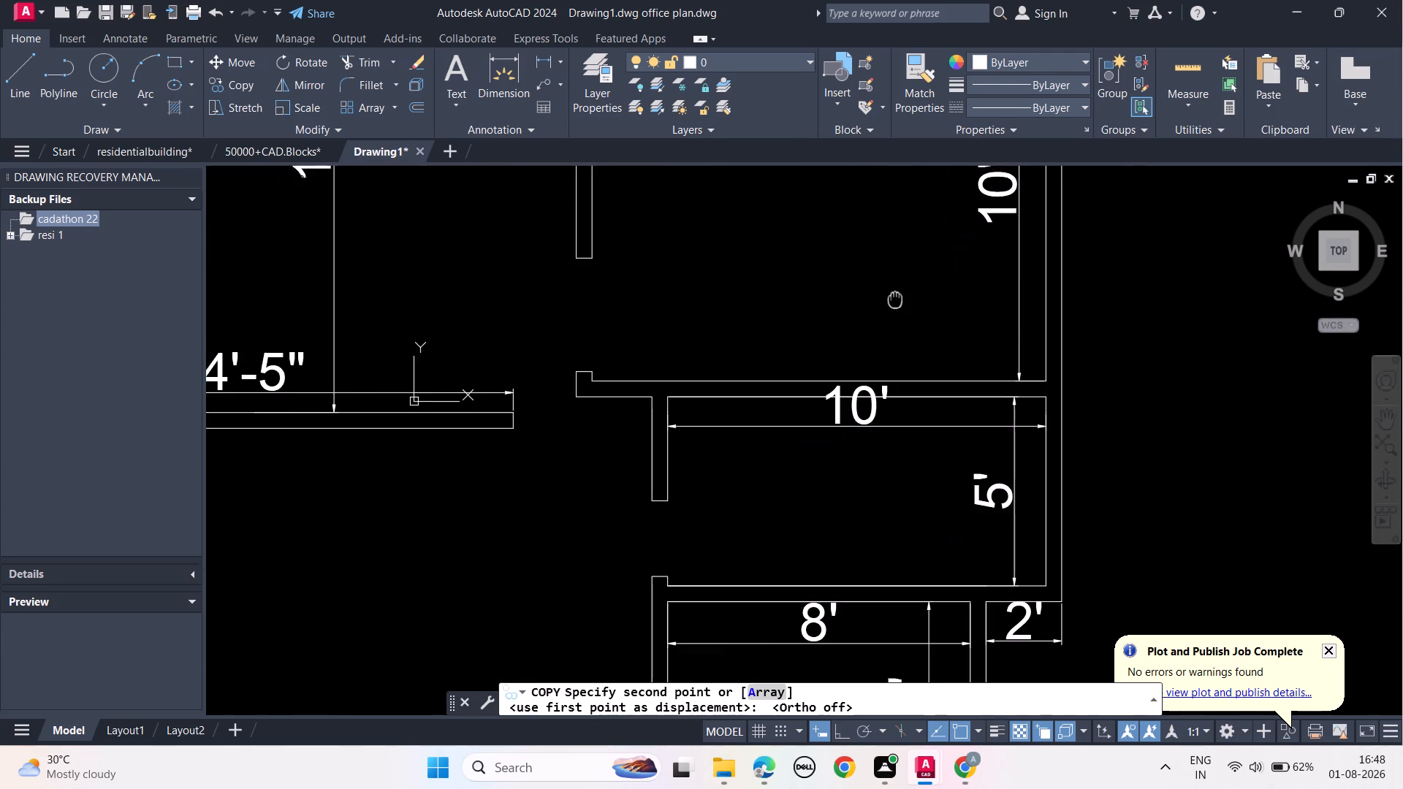
{"action": "scroll", "coordinate": [830, 404], "scroll_direction": "down", "scroll_amount": 3}
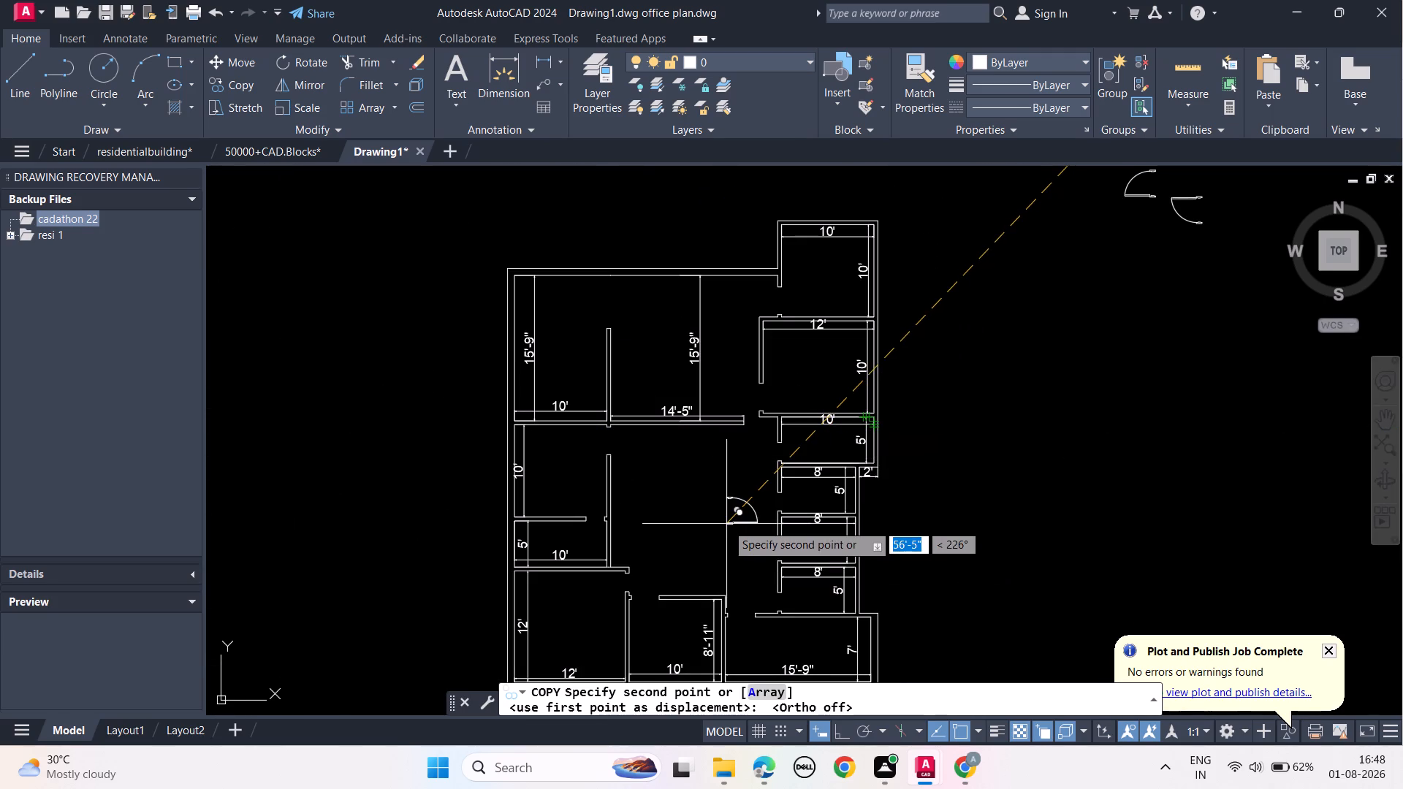
{"action": "scroll", "coordinate": [727, 522], "scroll_direction": "up", "scroll_amount": 3}
{"action": "middle_click_drag", "start_coordinate": [877, 278], "coordinate": [843, 321]}
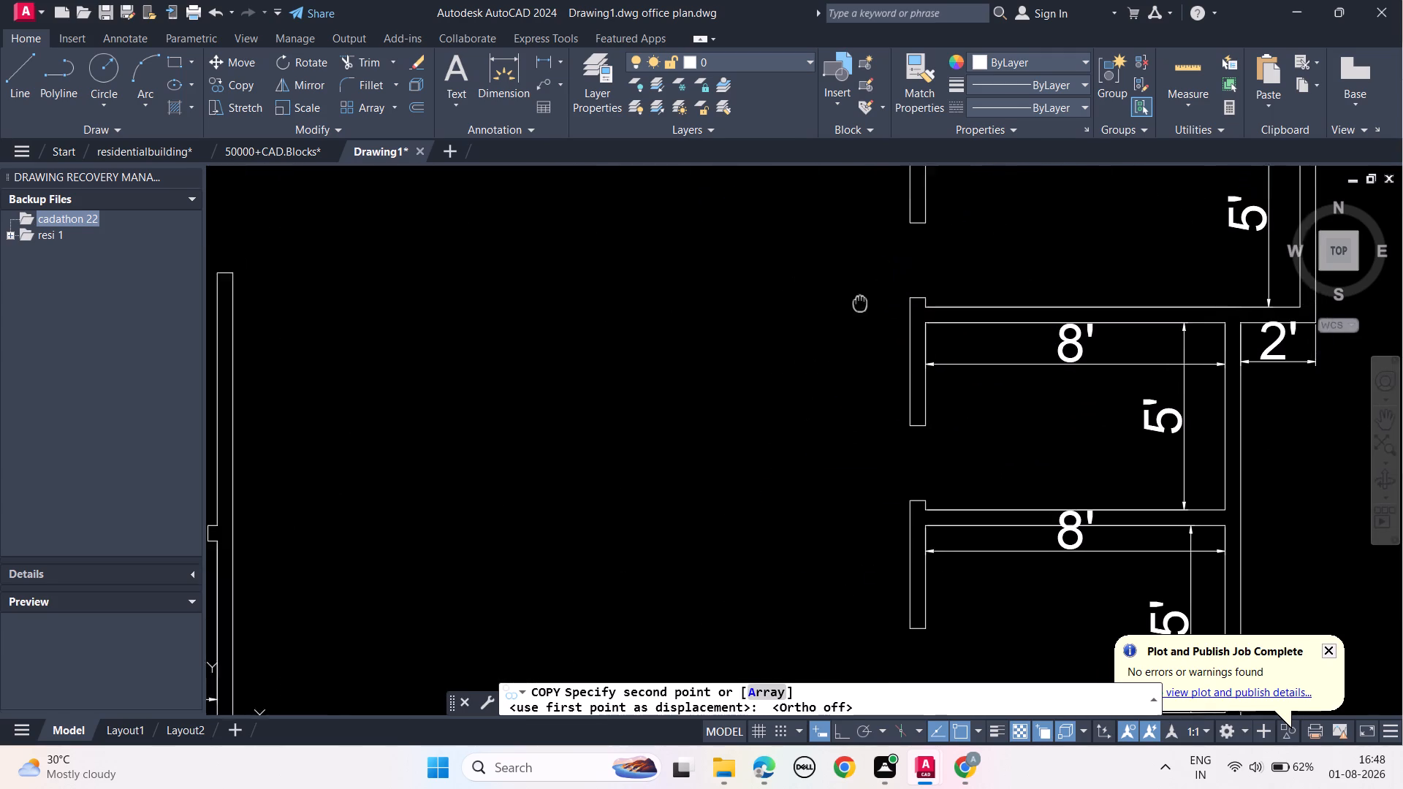
{"action": "middle_click_drag", "start_coordinate": [843, 321], "coordinate": [767, 426]}
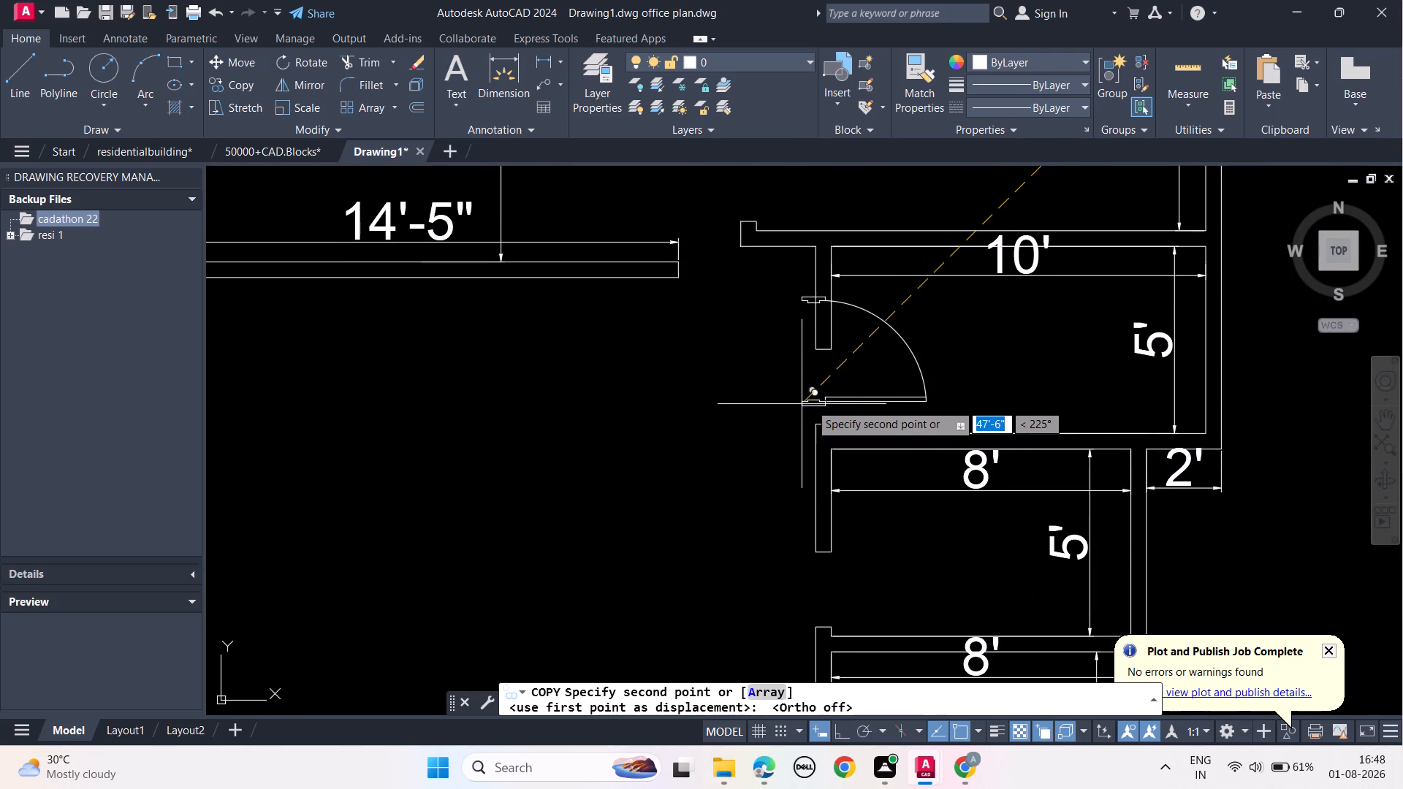
{"action": "left_click", "coordinate": [822, 425]}
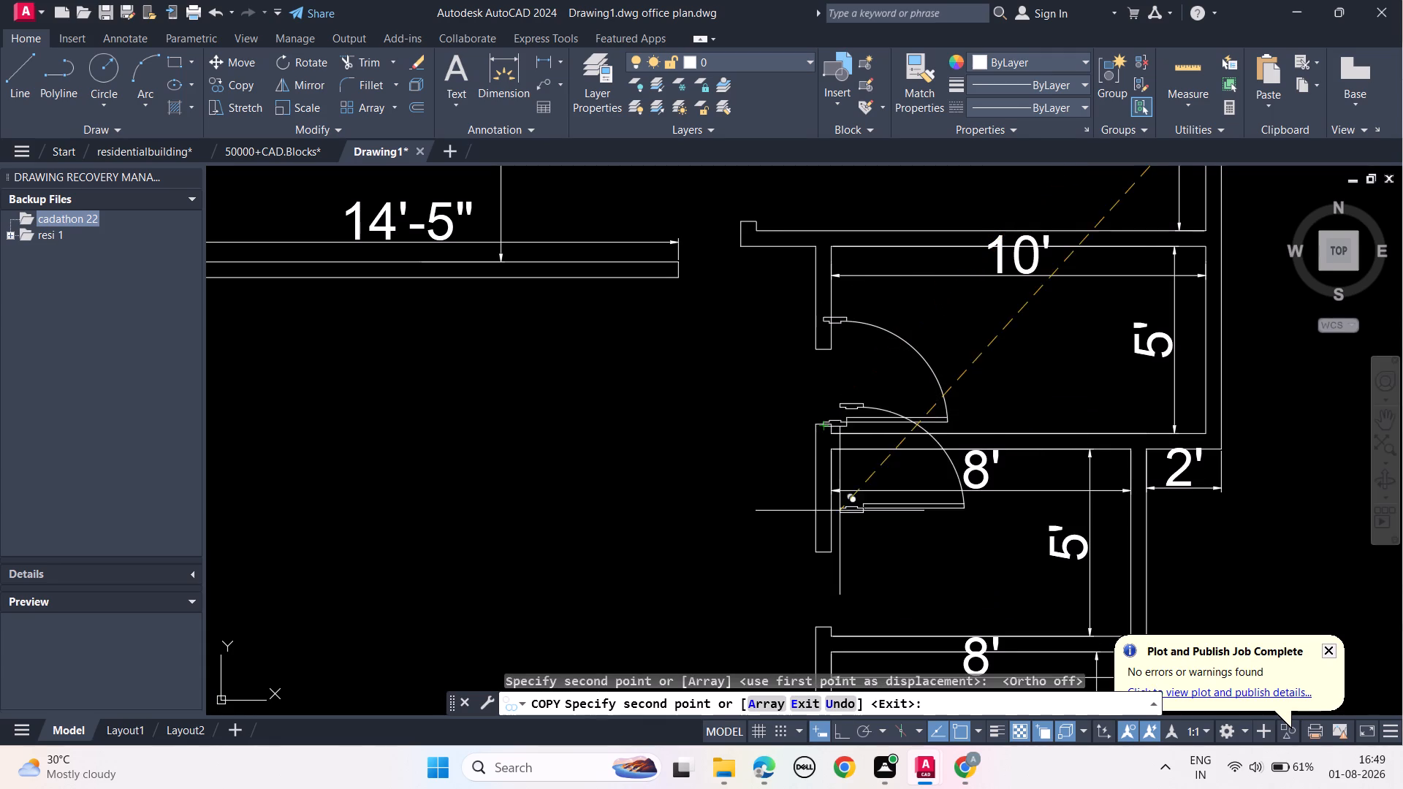
Place copies of the door in the openings of the three 8' × 5' rooms, at each lower wall end's midpoint.
{"action": "middle_click_drag", "start_coordinate": [849, 611], "coordinate": [832, 416]}
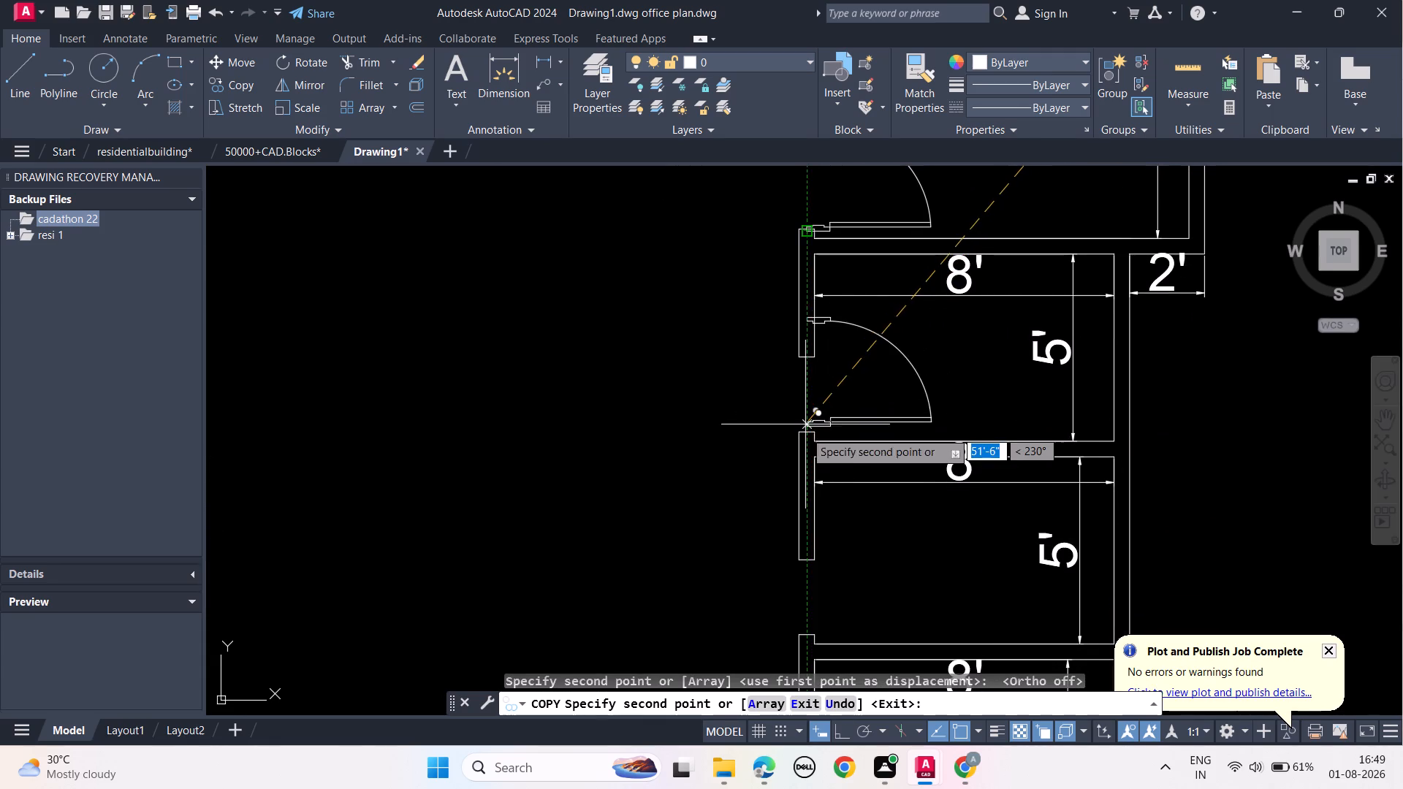
{"action": "left_click", "coordinate": [805, 431]}
{"action": "middle_click_drag", "start_coordinate": [859, 576], "coordinate": [856, 375]}
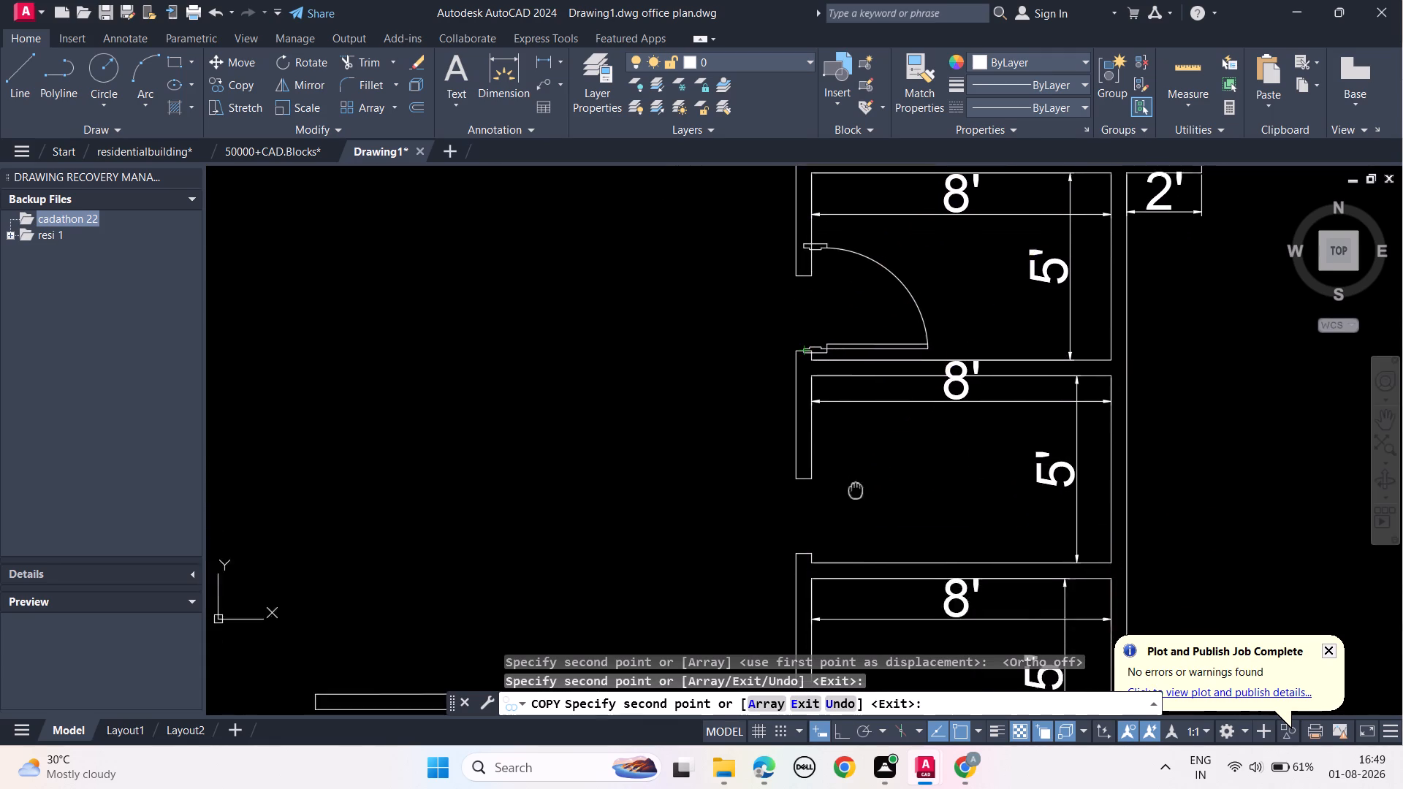
{"action": "middle_click_drag", "start_coordinate": [856, 375], "coordinate": [856, 335]}
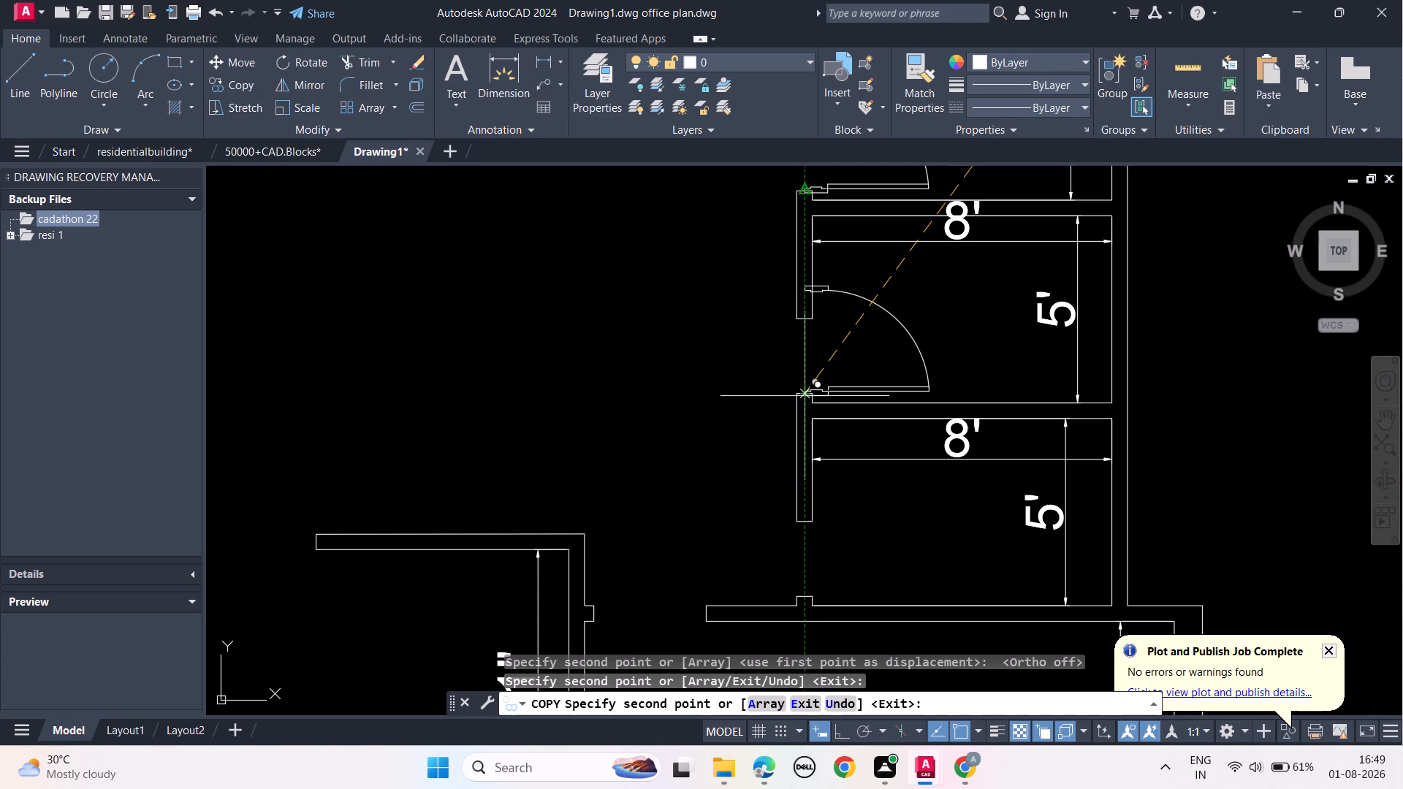
{"action": "left_click", "coordinate": [805, 397]}
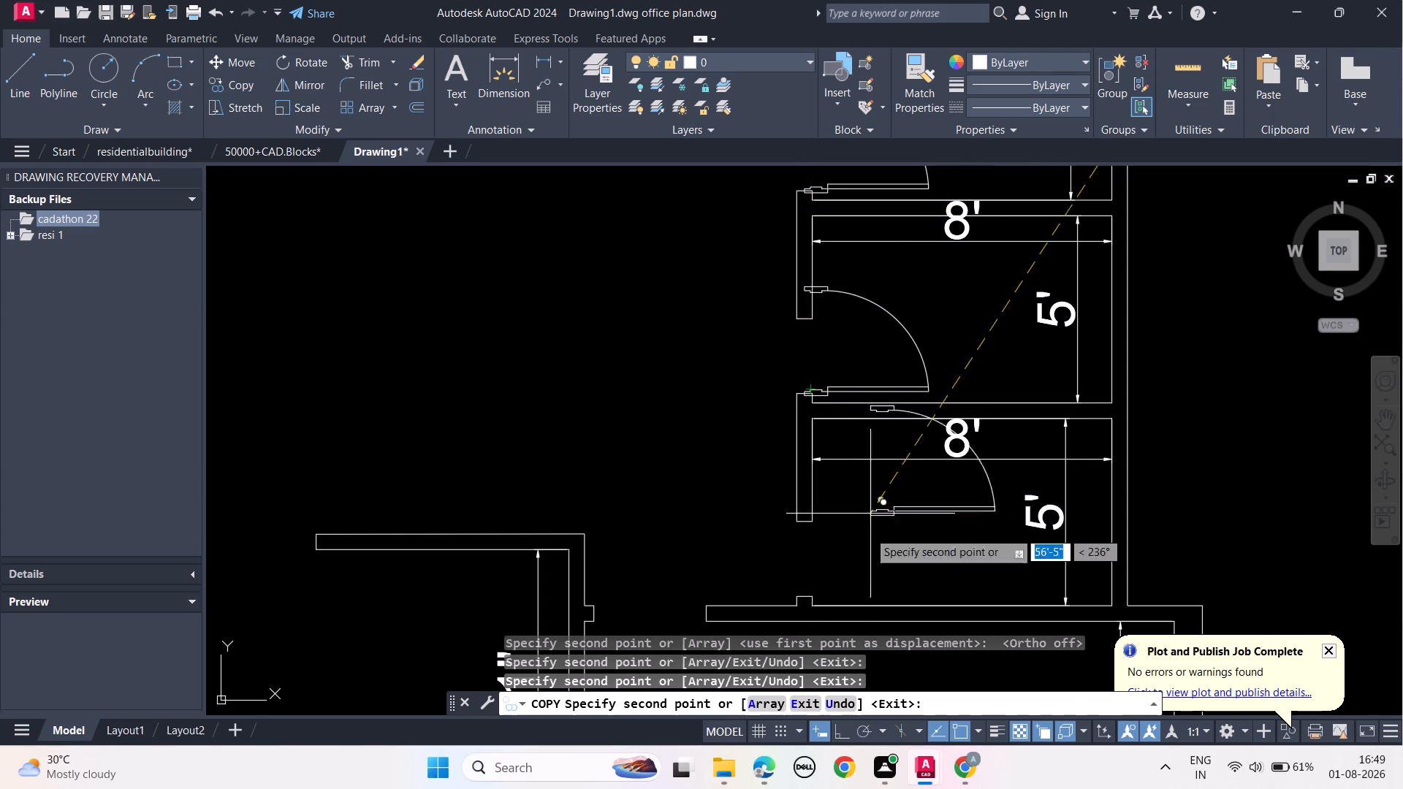
{"action": "scroll", "coordinate": [860, 546], "scroll_direction": "down", "scroll_amount": 1}
{"action": "middle_click_drag", "start_coordinate": [870, 557], "coordinate": [885, 424]}
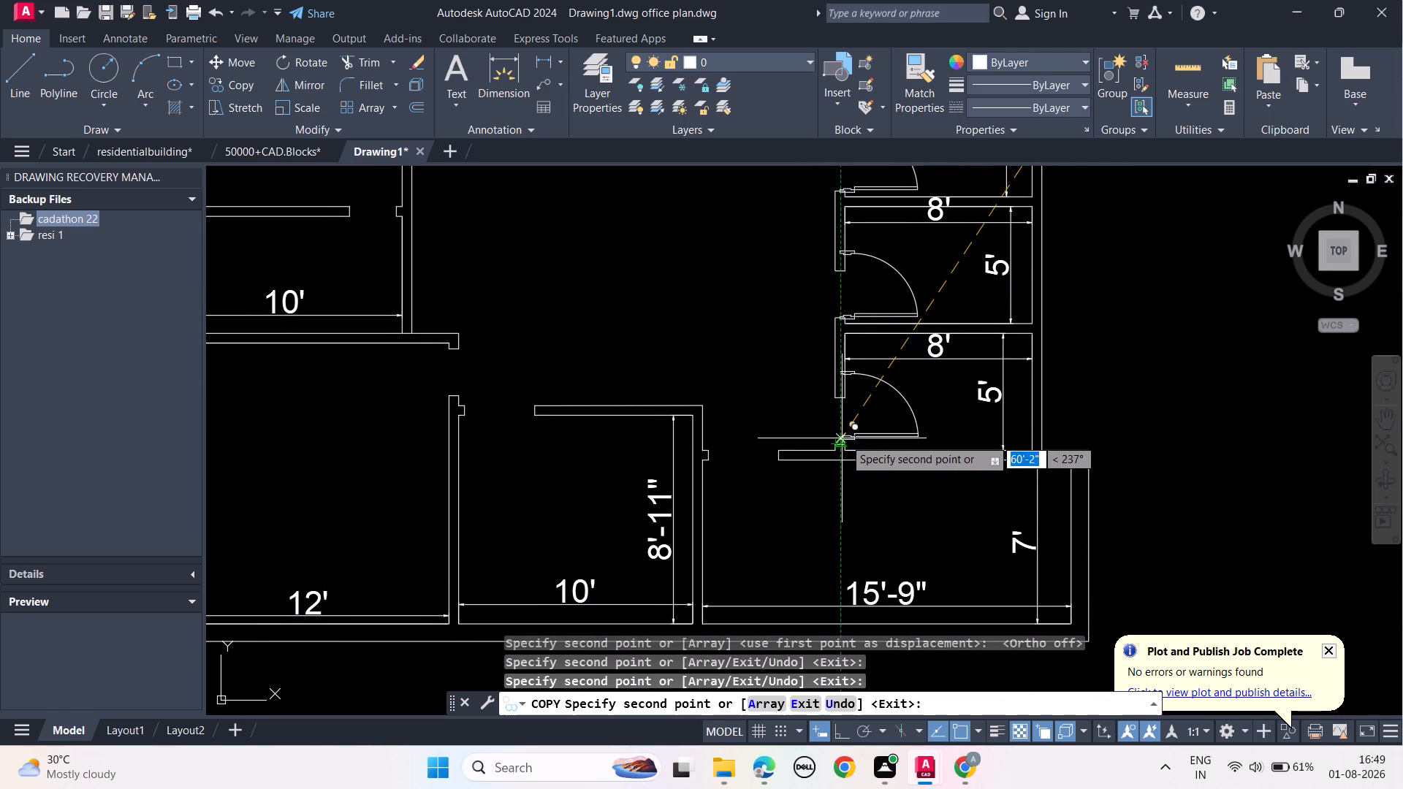
{"action": "left_click", "coordinate": [841, 442]}
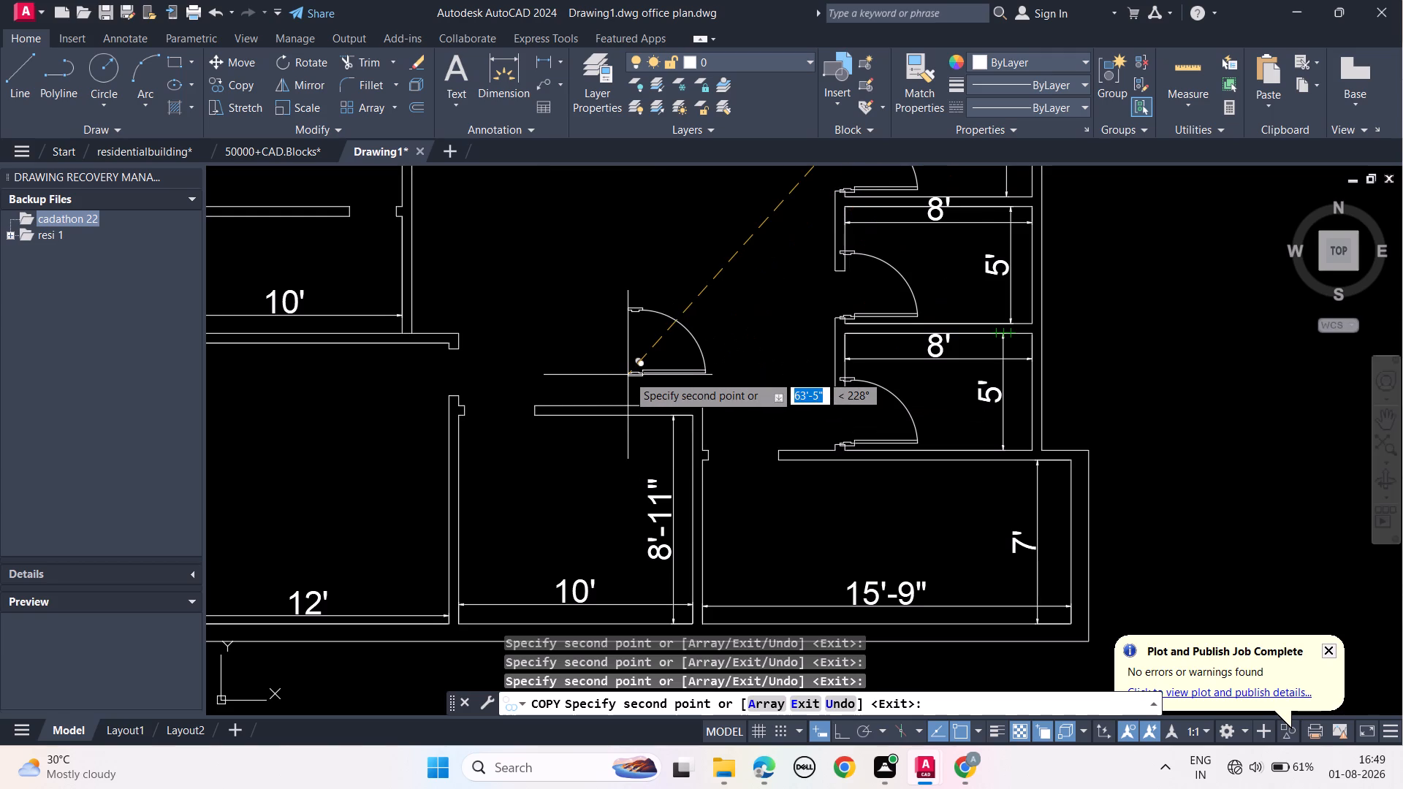
Place door copies in the openings of the 12' × 10' room and the 10' × 10' room above it, and finish copying.
{"action": "middle_click_drag", "start_coordinate": [662, 349], "coordinate": [668, 566]}
{"action": "middle_click_drag", "start_coordinate": [775, 328], "coordinate": [746, 535]}
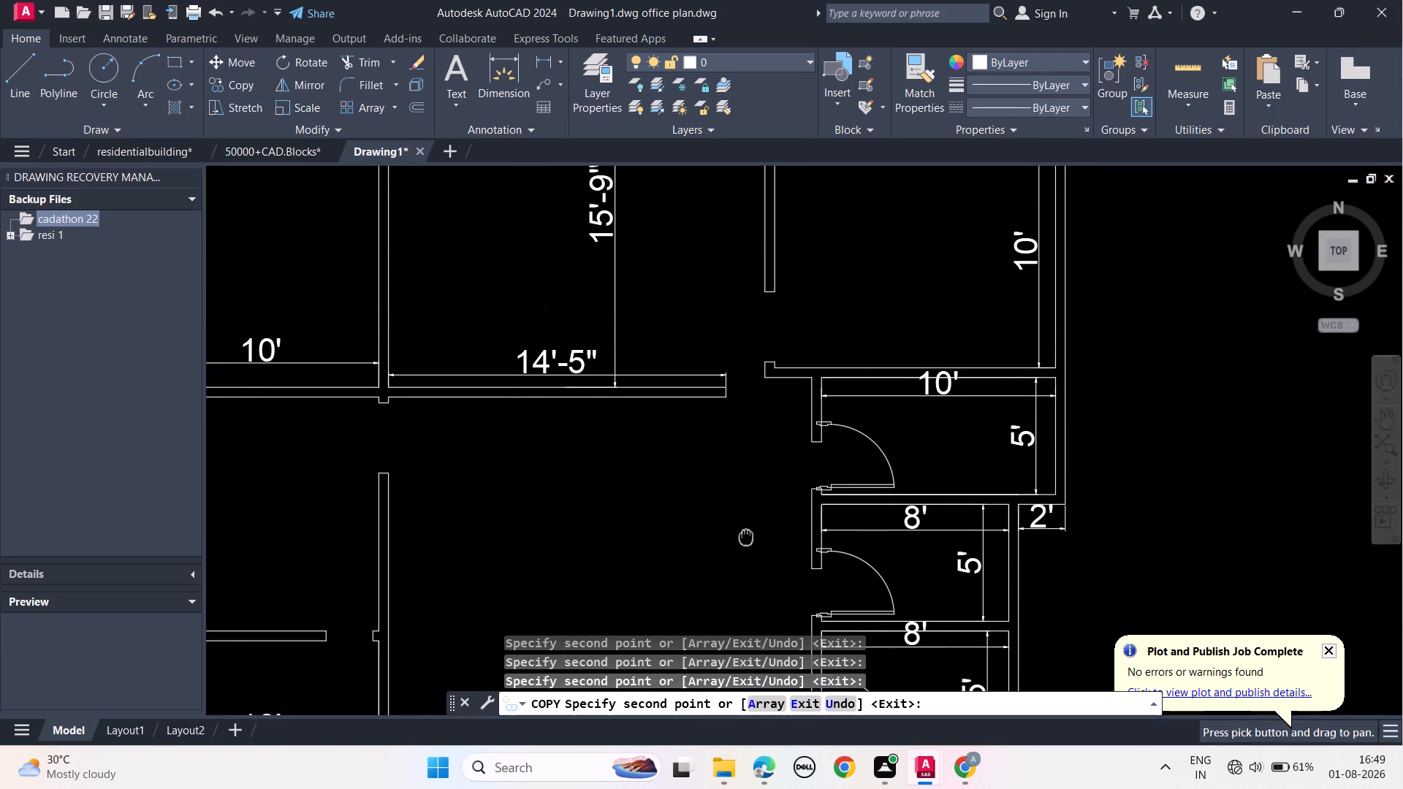
{"action": "left_click", "coordinate": [771, 359]}
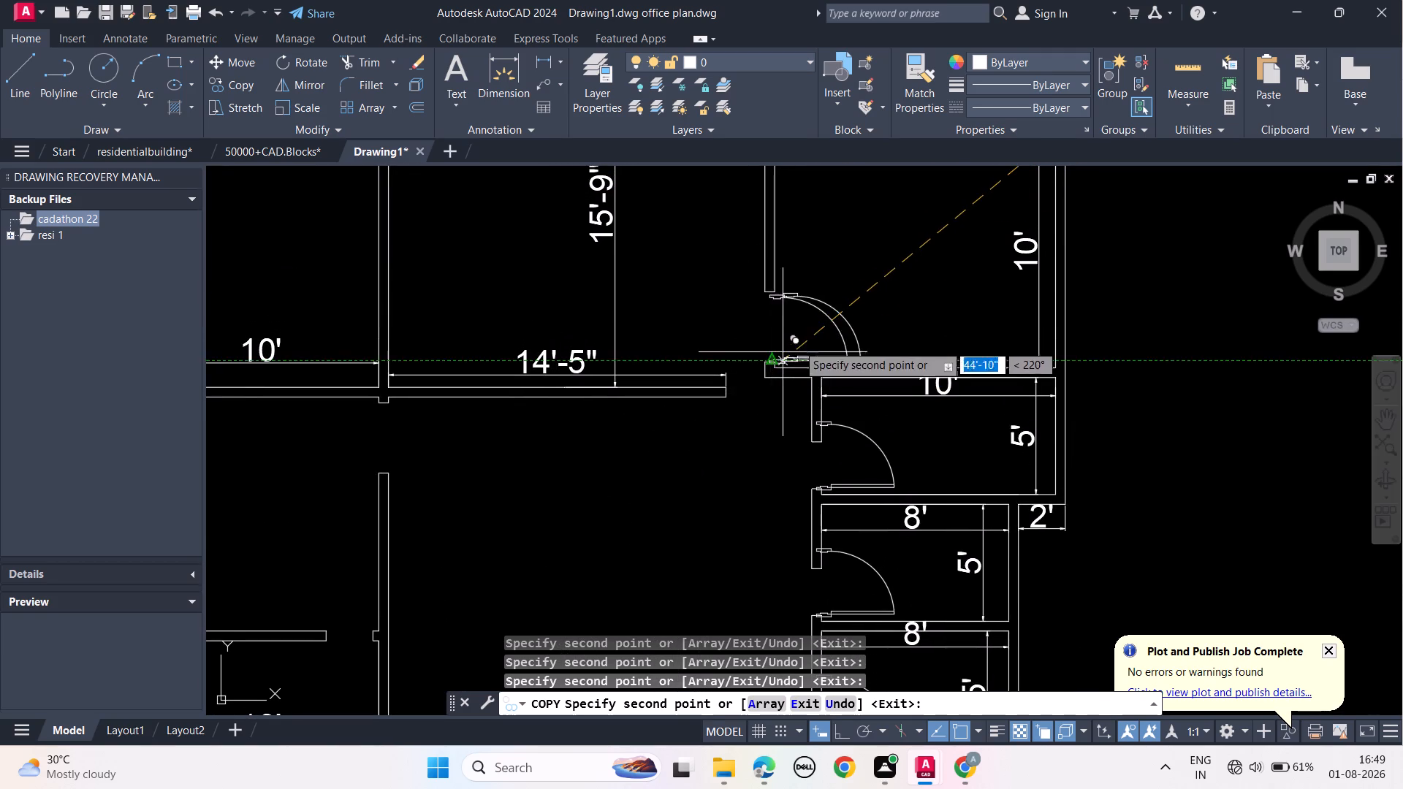
{"action": "middle_click_drag", "start_coordinate": [862, 304], "coordinate": [862, 559]}
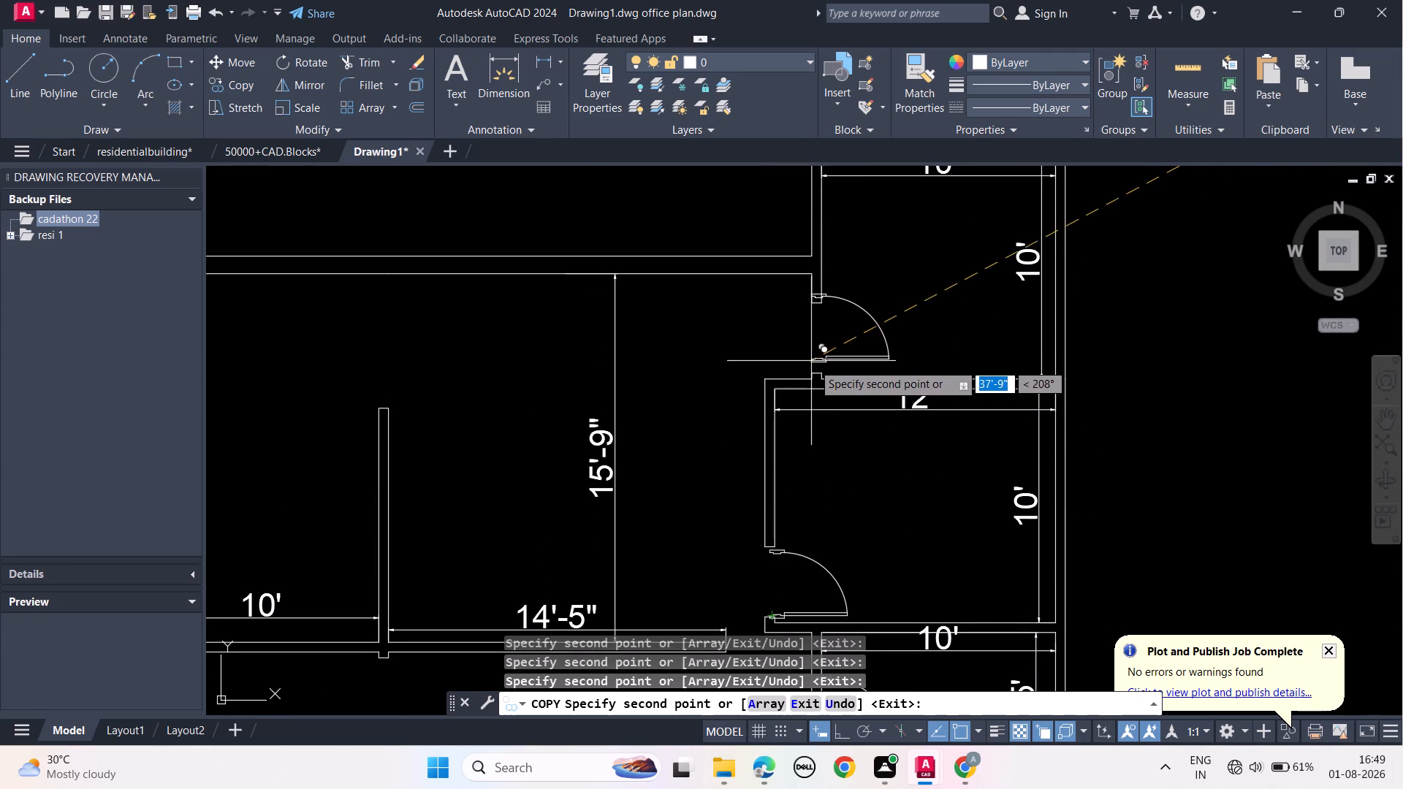
{"action": "left_click", "coordinate": [817, 367]}
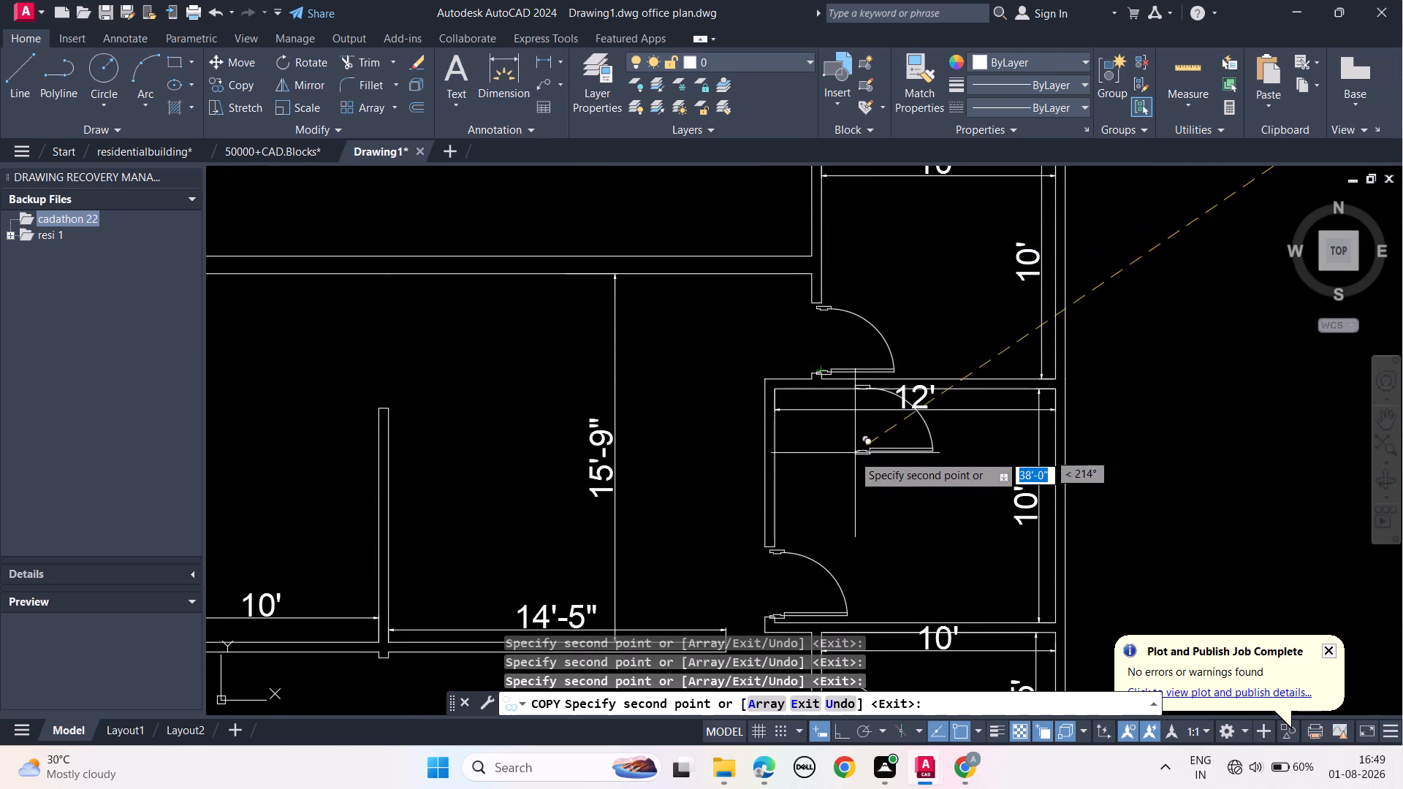
{"action": "scroll", "coordinate": [850, 464], "scroll_direction": "down", "scroll_amount": 2}
{"action": "middle_click_drag", "start_coordinate": [850, 493], "coordinate": [873, 355]}
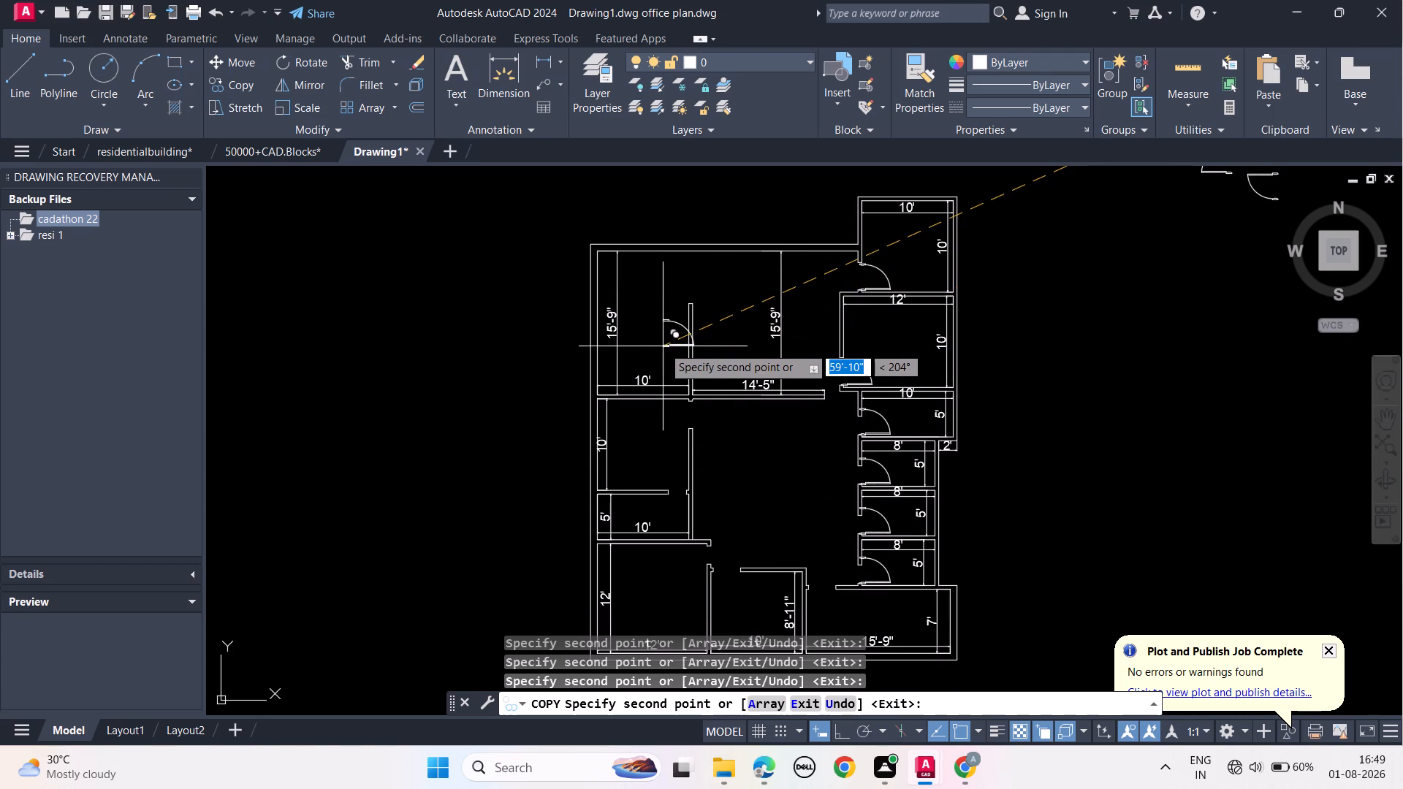
{"action": "key", "text": "Escape"}
{"action": "key", "text": "Escape"}
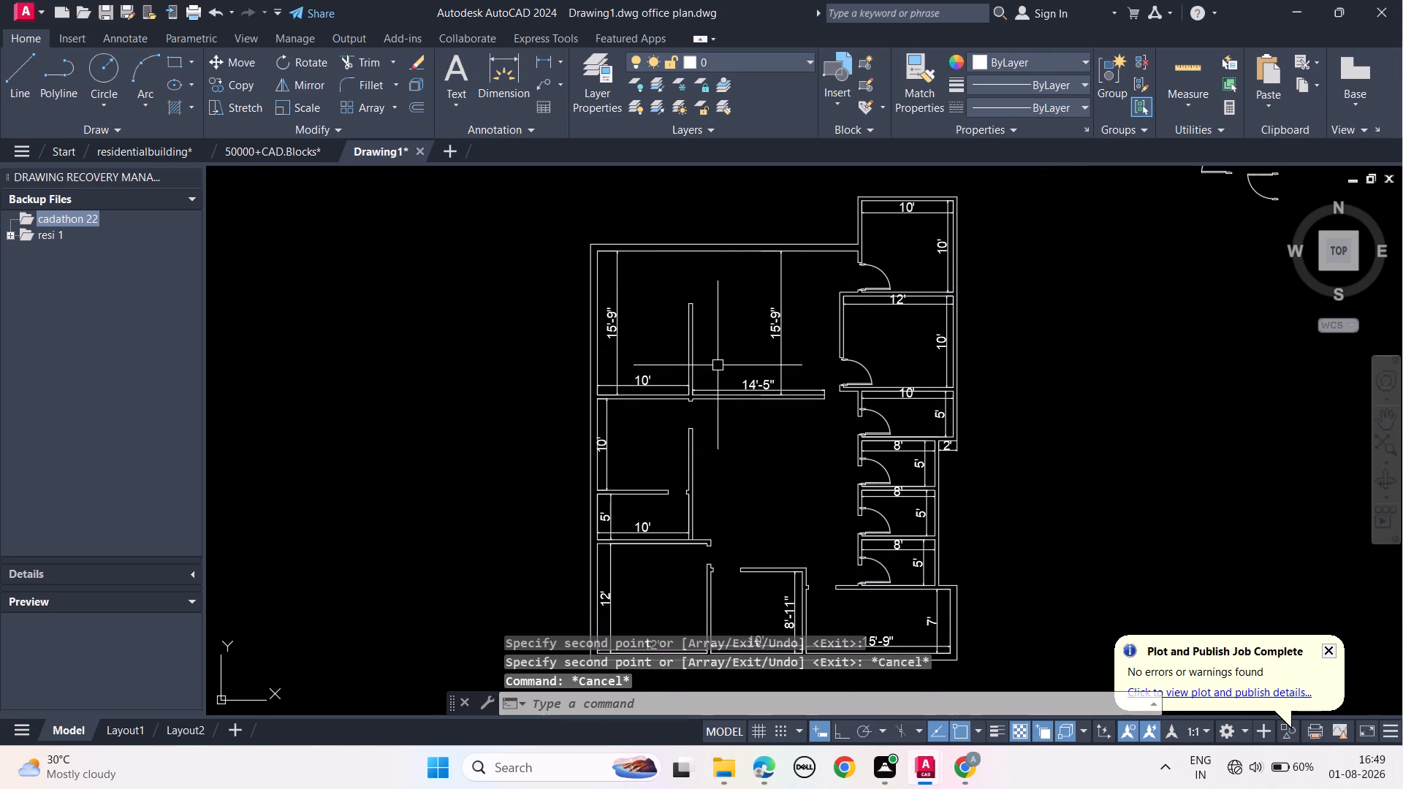
{"action": "key", "text": "Escape"}
Shift the door in the 10' × 5' room slightly upward freehand.
{"action": "scroll", "coordinate": [896, 422], "scroll_direction": "up", "scroll_amount": 2}
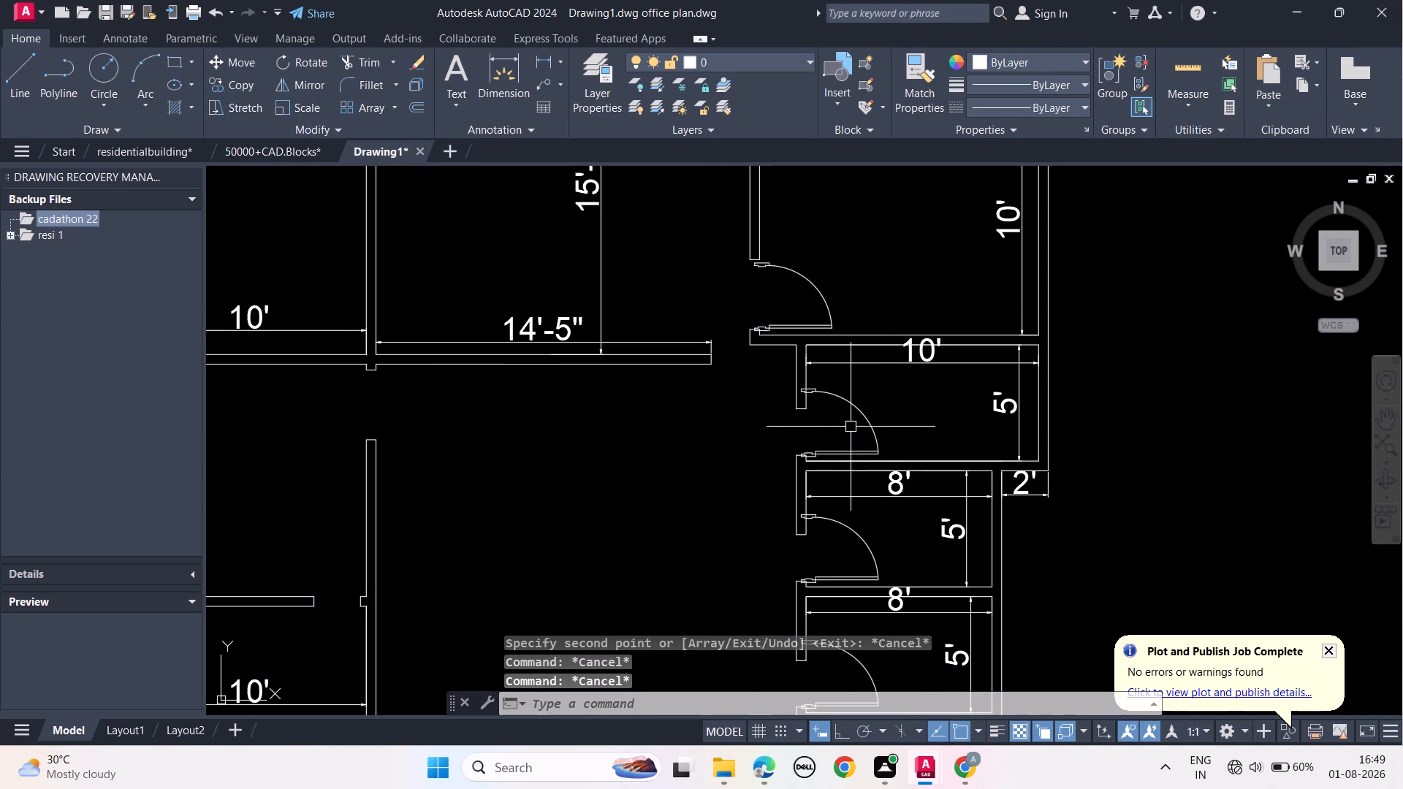
{"action": "left_click", "coordinate": [854, 408]}
{"action": "scroll", "coordinate": [807, 392], "scroll_direction": "up", "scroll_amount": 3}
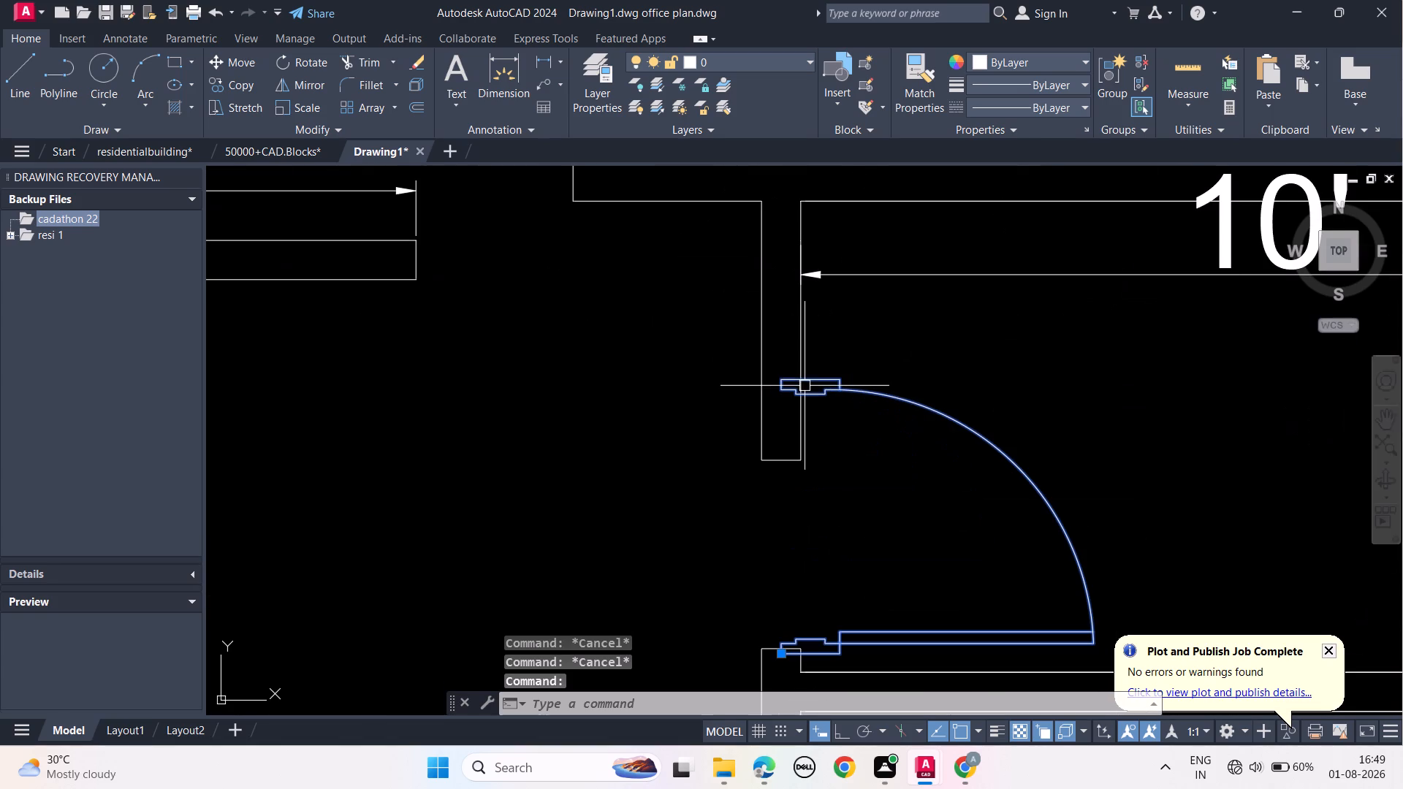
{"action": "left_click", "coordinate": [813, 384]}
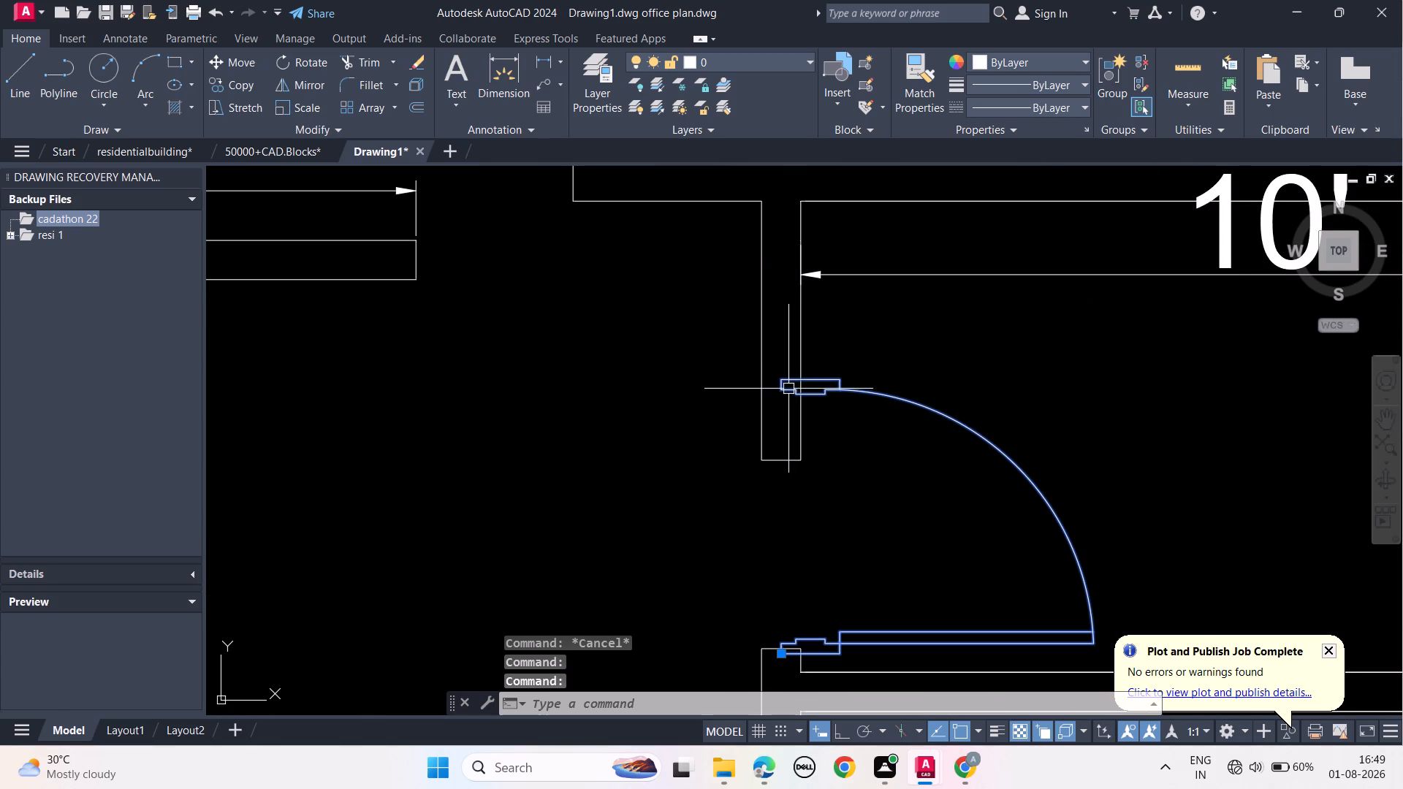
{"action": "left_click_drag", "start_coordinate": [783, 386], "coordinate": [783, 442]}
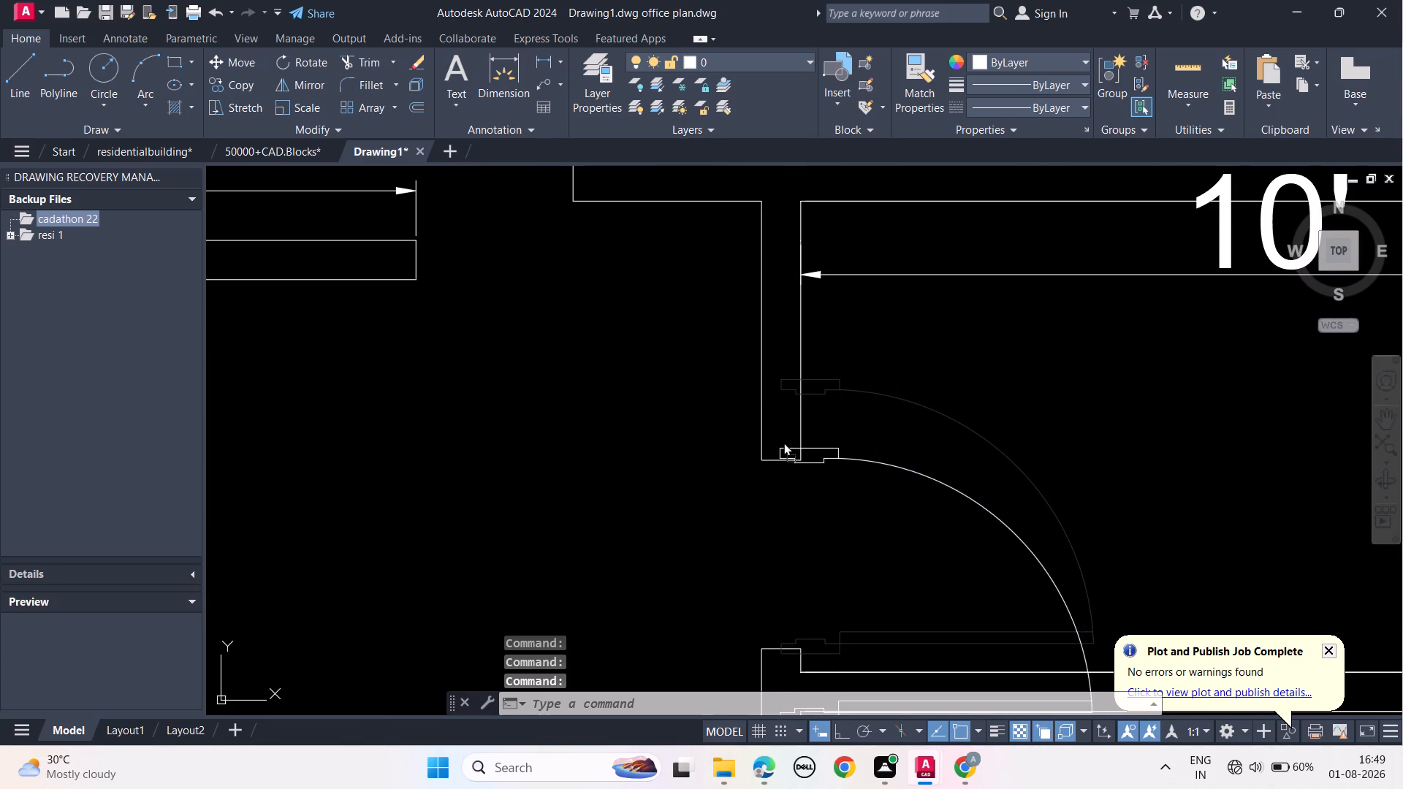
{"action": "left_click_drag", "start_coordinate": [783, 442], "coordinate": [783, 382]}
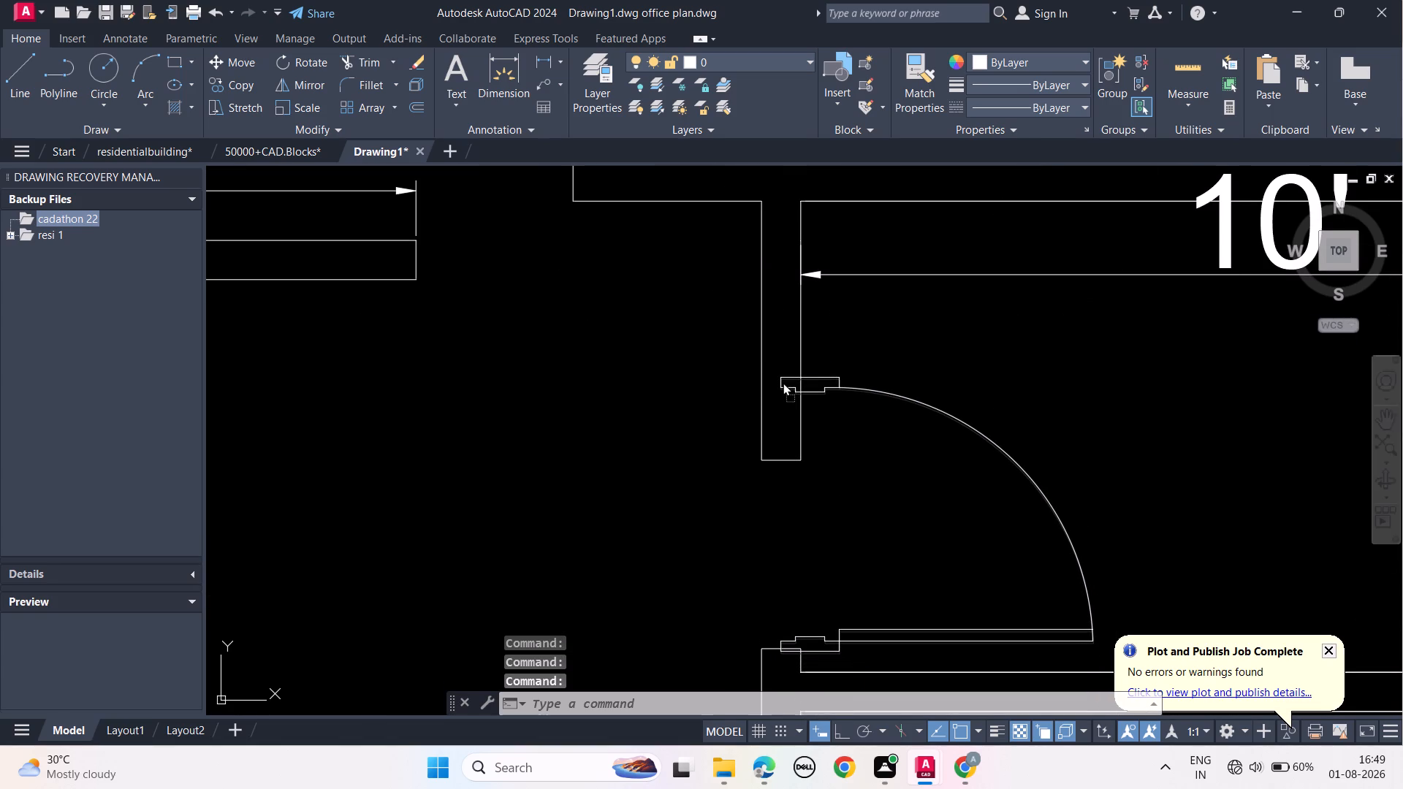
{"action": "left_click_drag", "start_coordinate": [783, 382], "coordinate": [781, 378]}
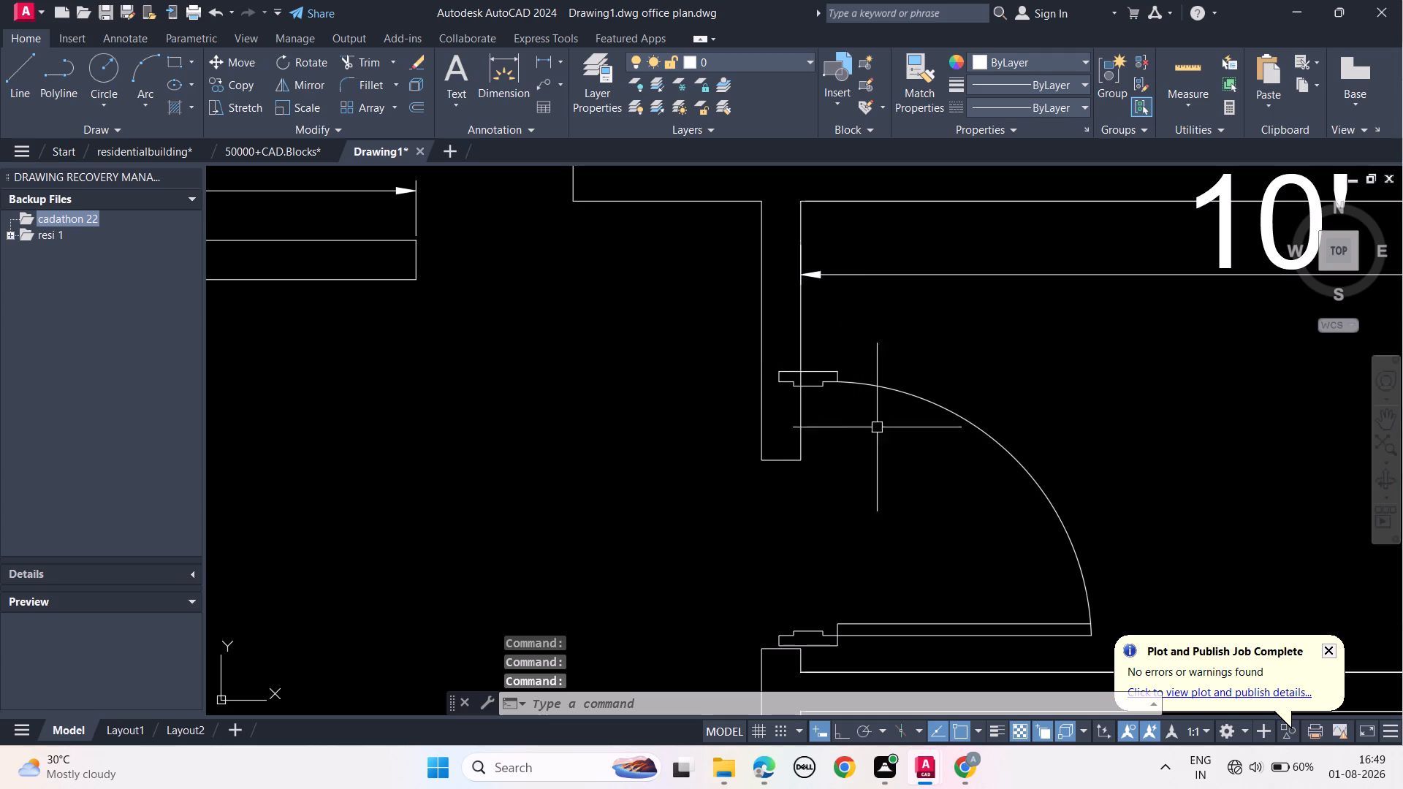
Scale down the door in the 10' × 5' room freehand about its upper jamb's outer corner.
{"action": "middle_click_drag", "start_coordinate": [1157, 509], "coordinate": [1103, 432]}
{"action": "left_click_drag", "start_coordinate": [1057, 546], "coordinate": [1026, 501]}
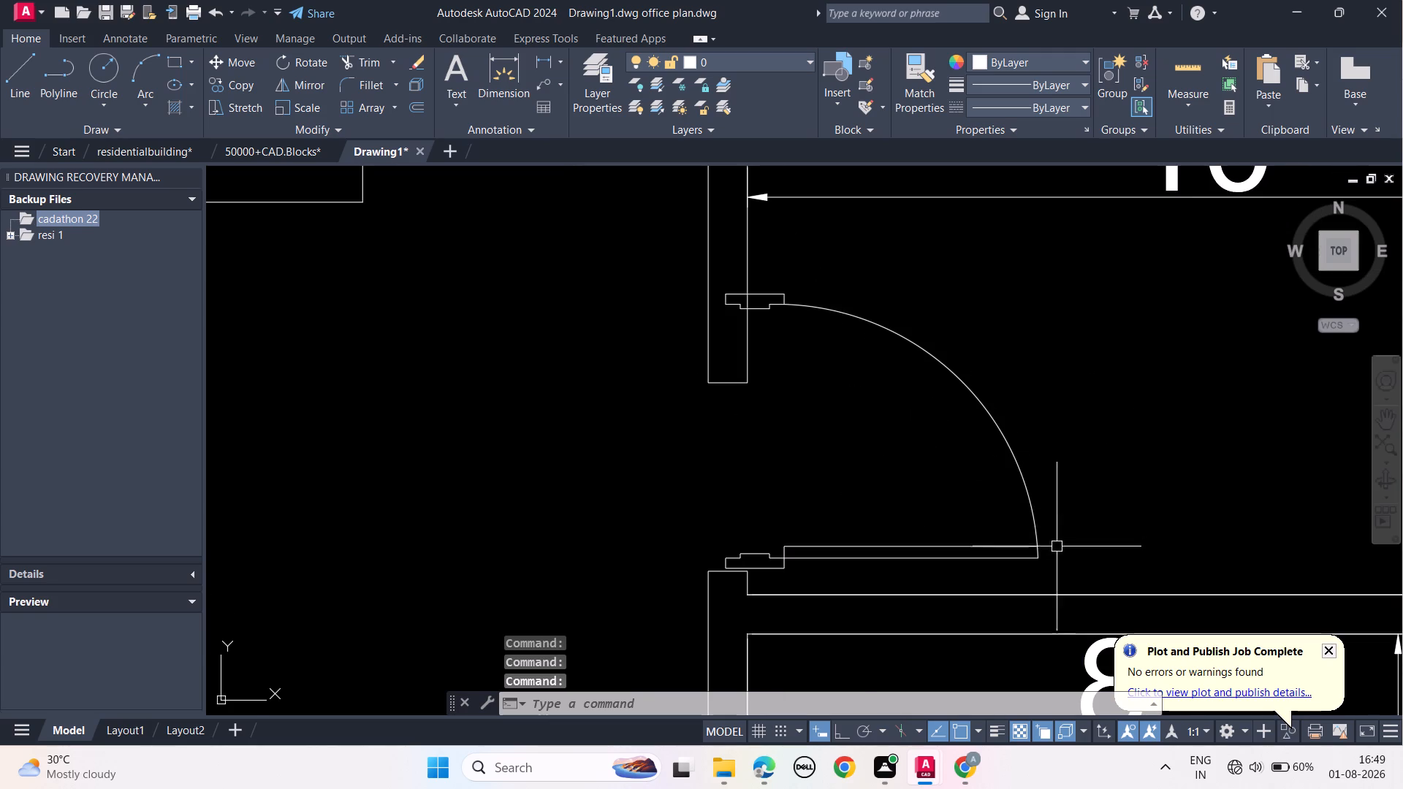
{"action": "left_click", "coordinate": [914, 365]}
{"action": "type", "text": "SC"}
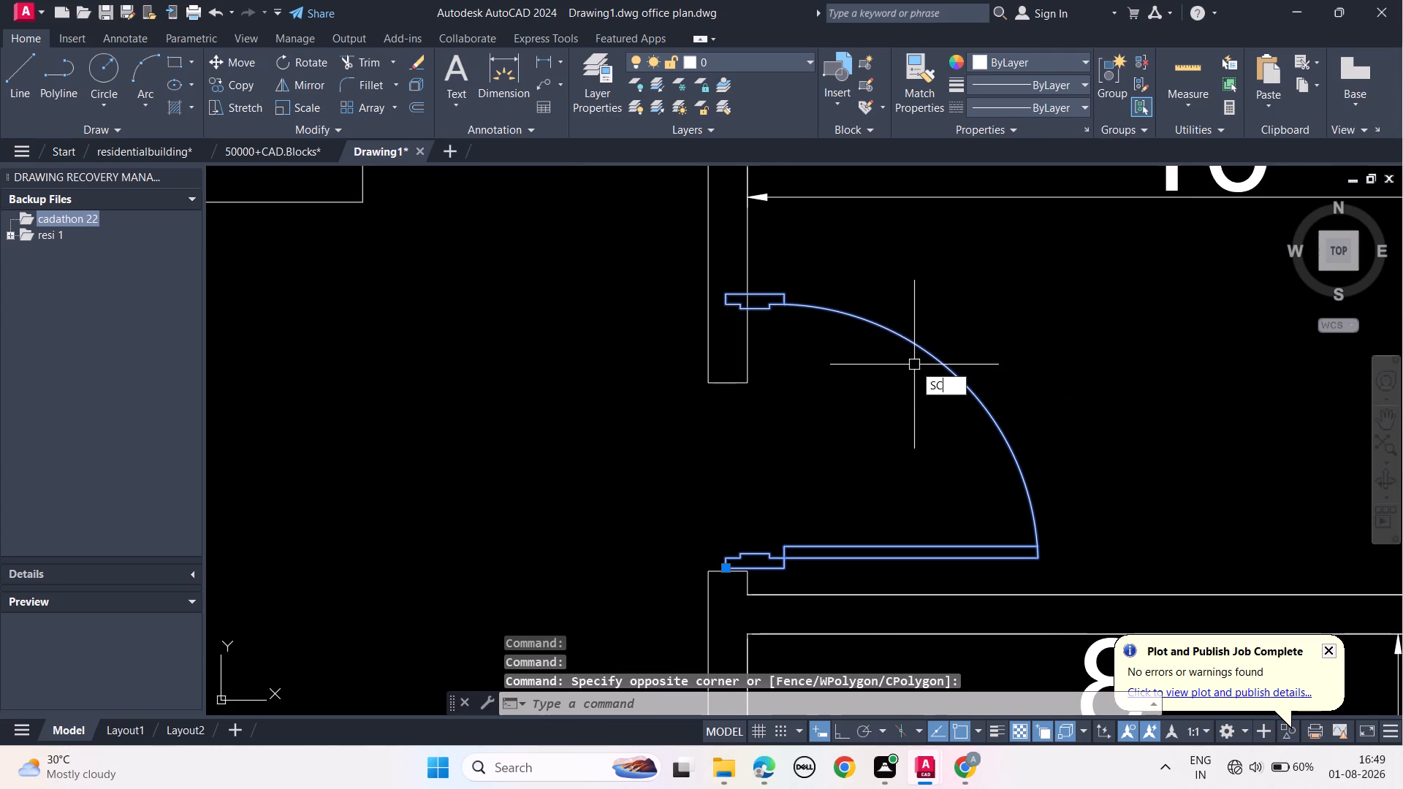
{"action": "left_click", "coordinate": [952, 403]}
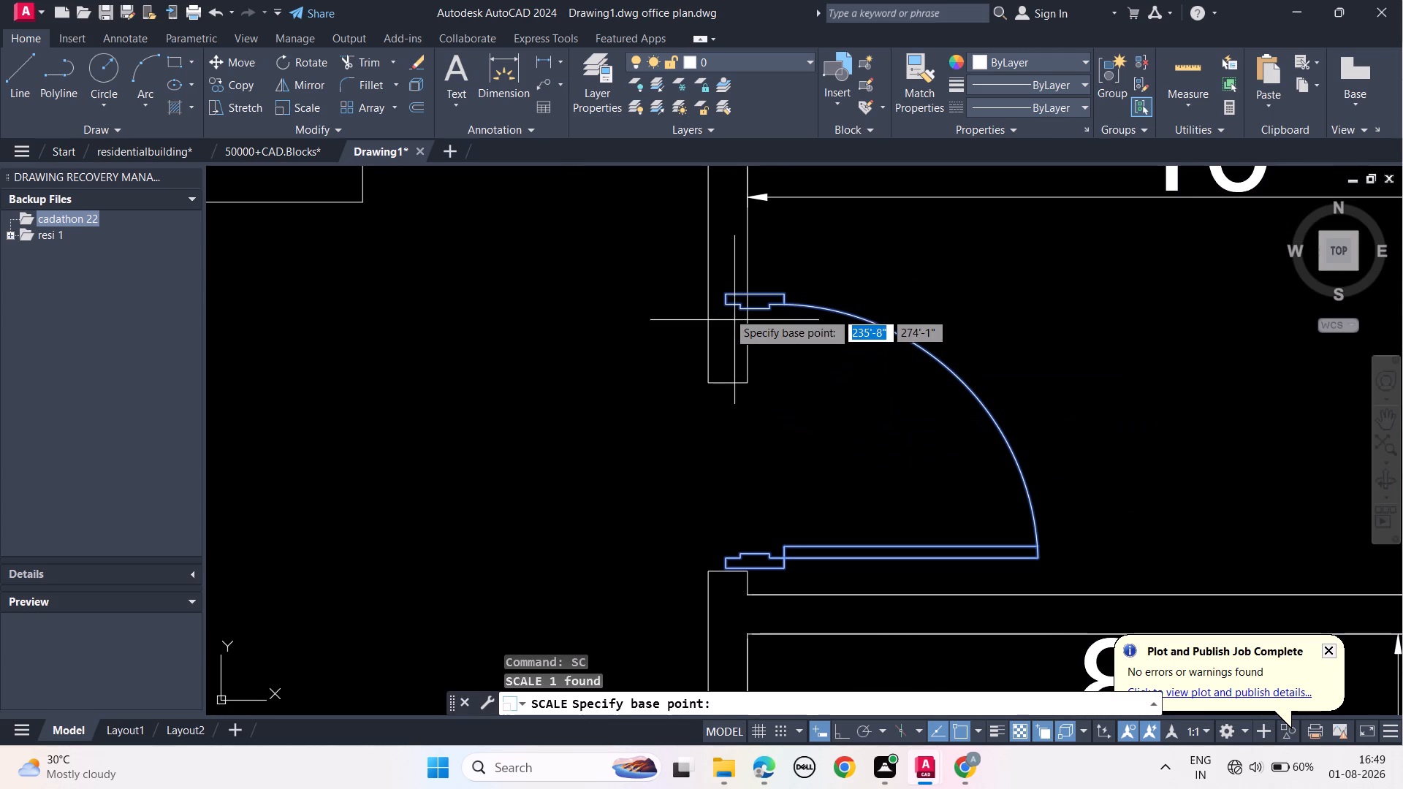
{"action": "left_click", "coordinate": [725, 296]}
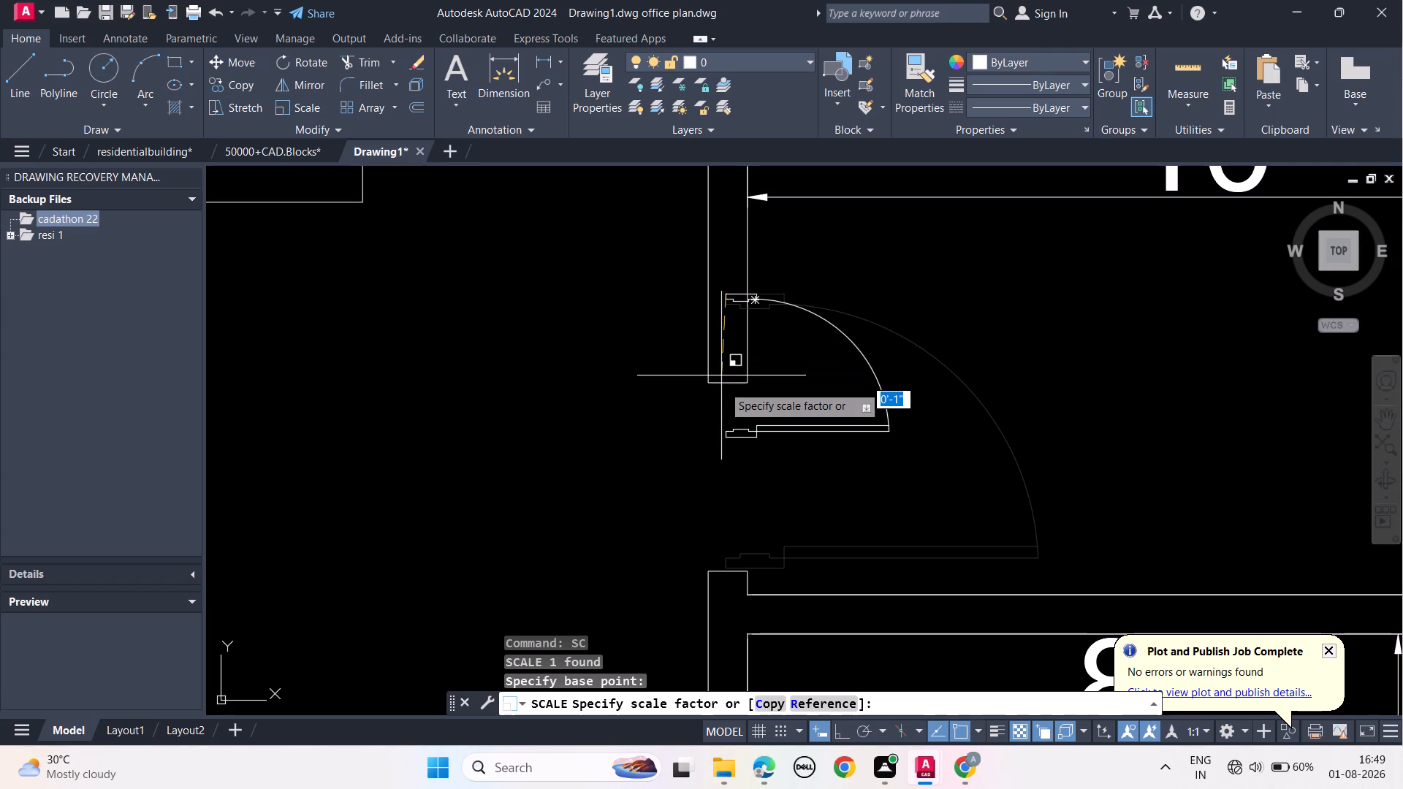
{"action": "left_click", "coordinate": [725, 389]}
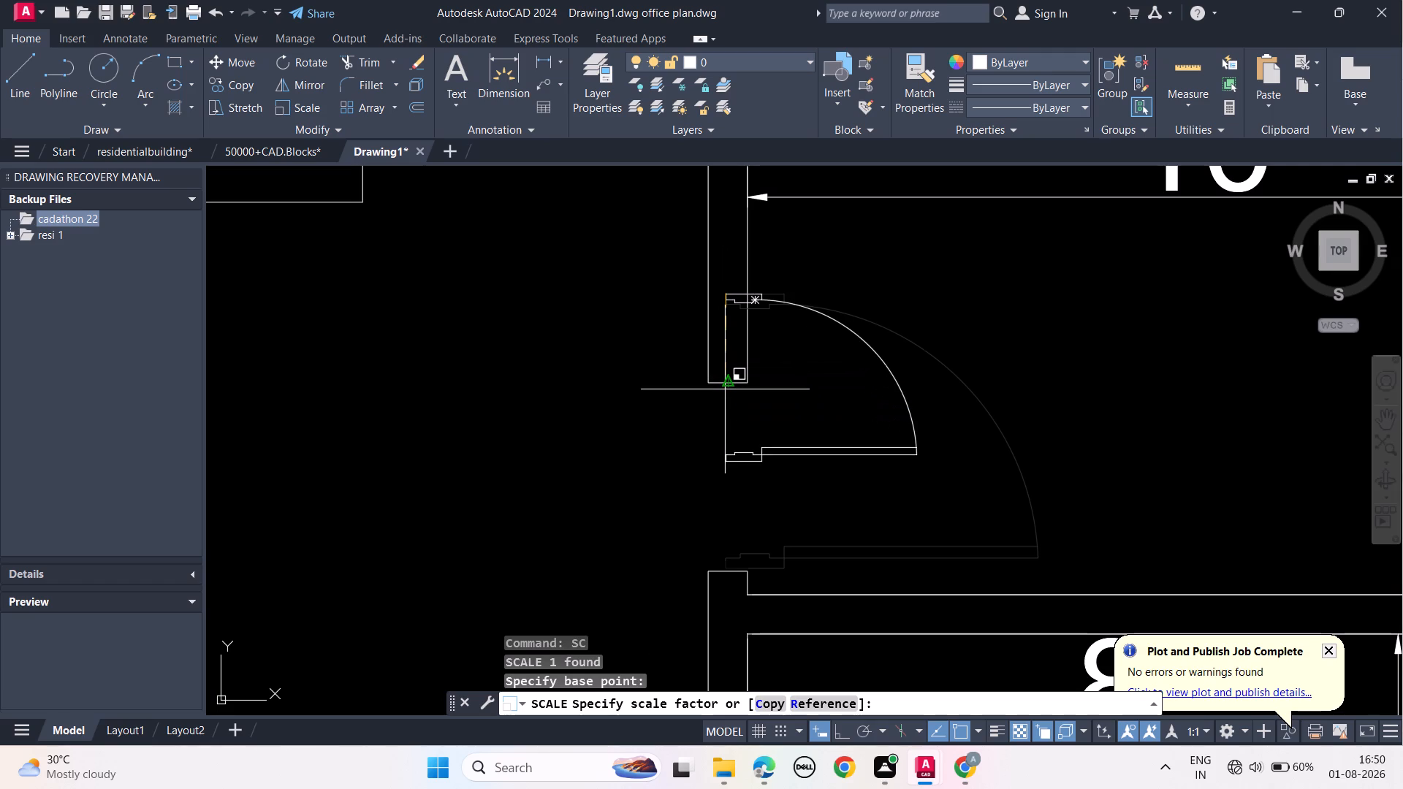
Move the reduced door by its lower jamb's outer-edge midpoint to the midpoint of the opening's lower wall end.
{"action": "left_click_drag", "start_coordinate": [974, 482], "coordinate": [910, 445]}
{"action": "left_click", "coordinate": [861, 335]}
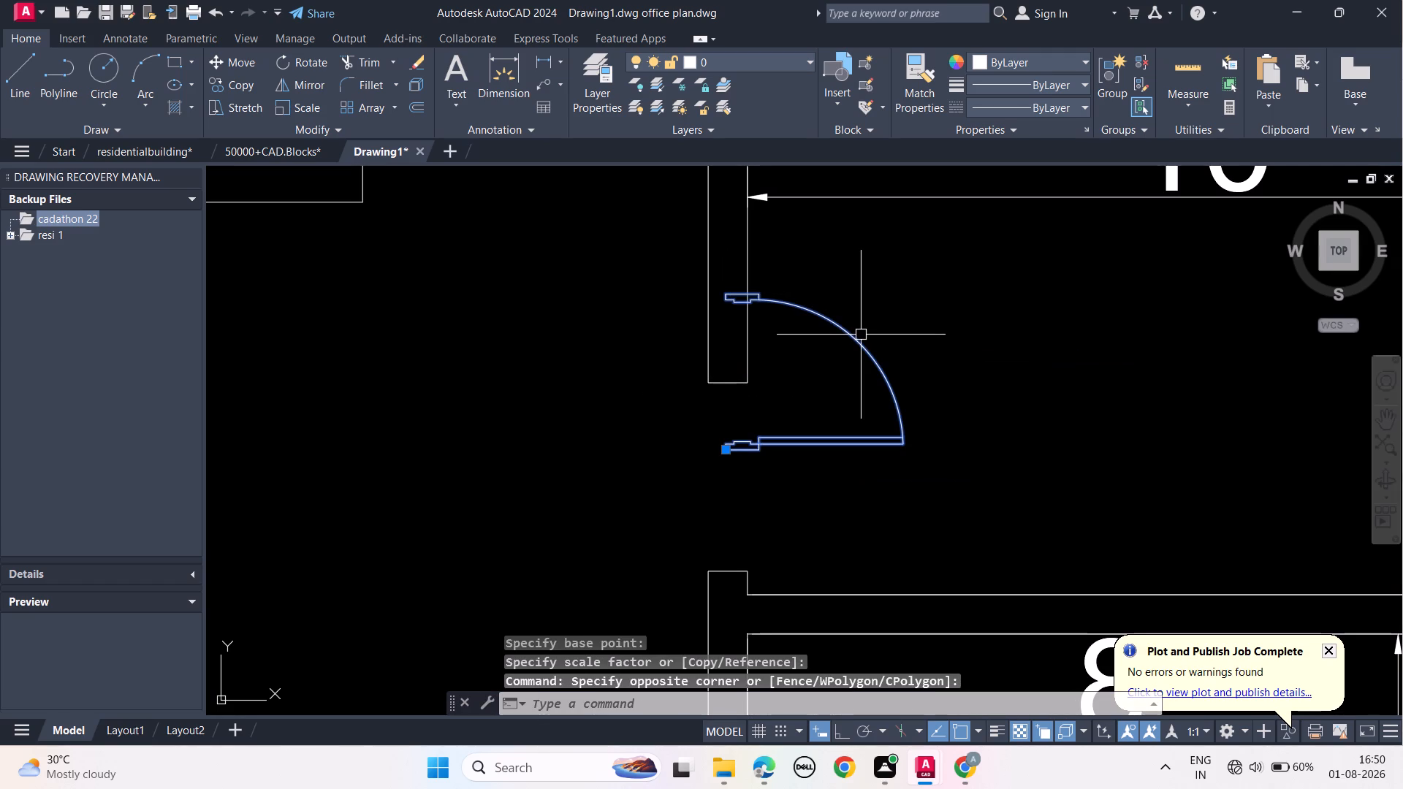
{"action": "type", "text": "MO"}
{"action": "left_click", "coordinate": [924, 387]}
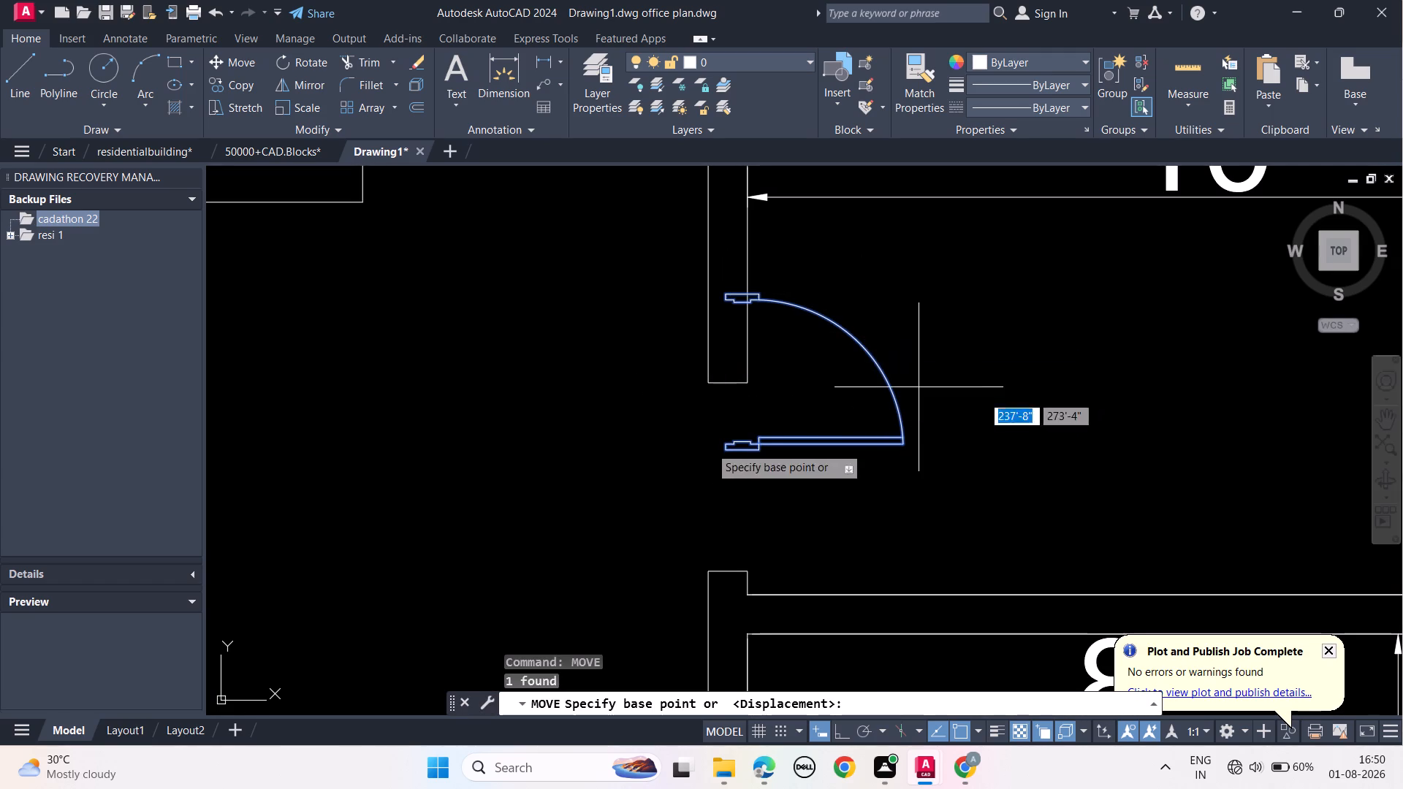
{"action": "left_click", "coordinate": [745, 453]}
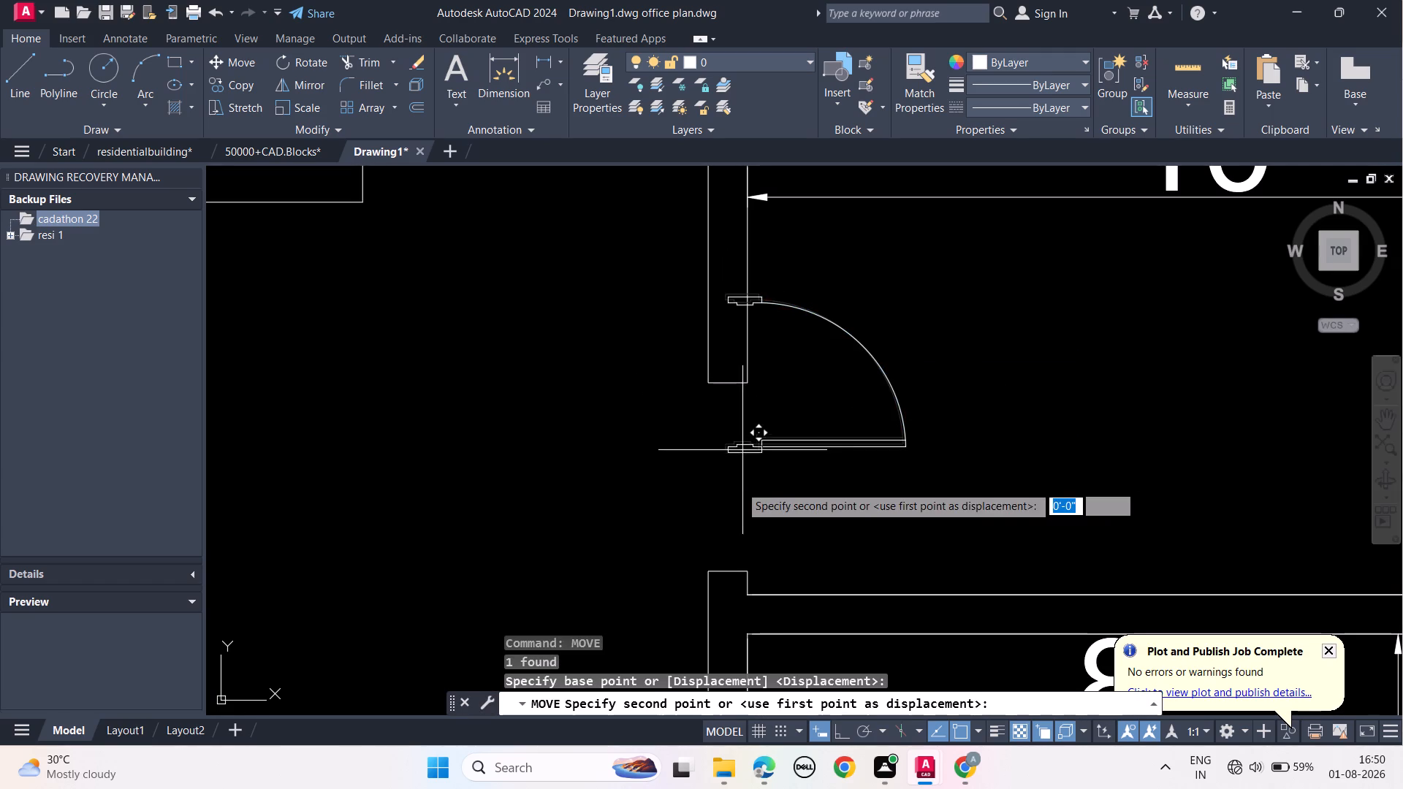
{"action": "left_click", "coordinate": [729, 574]}
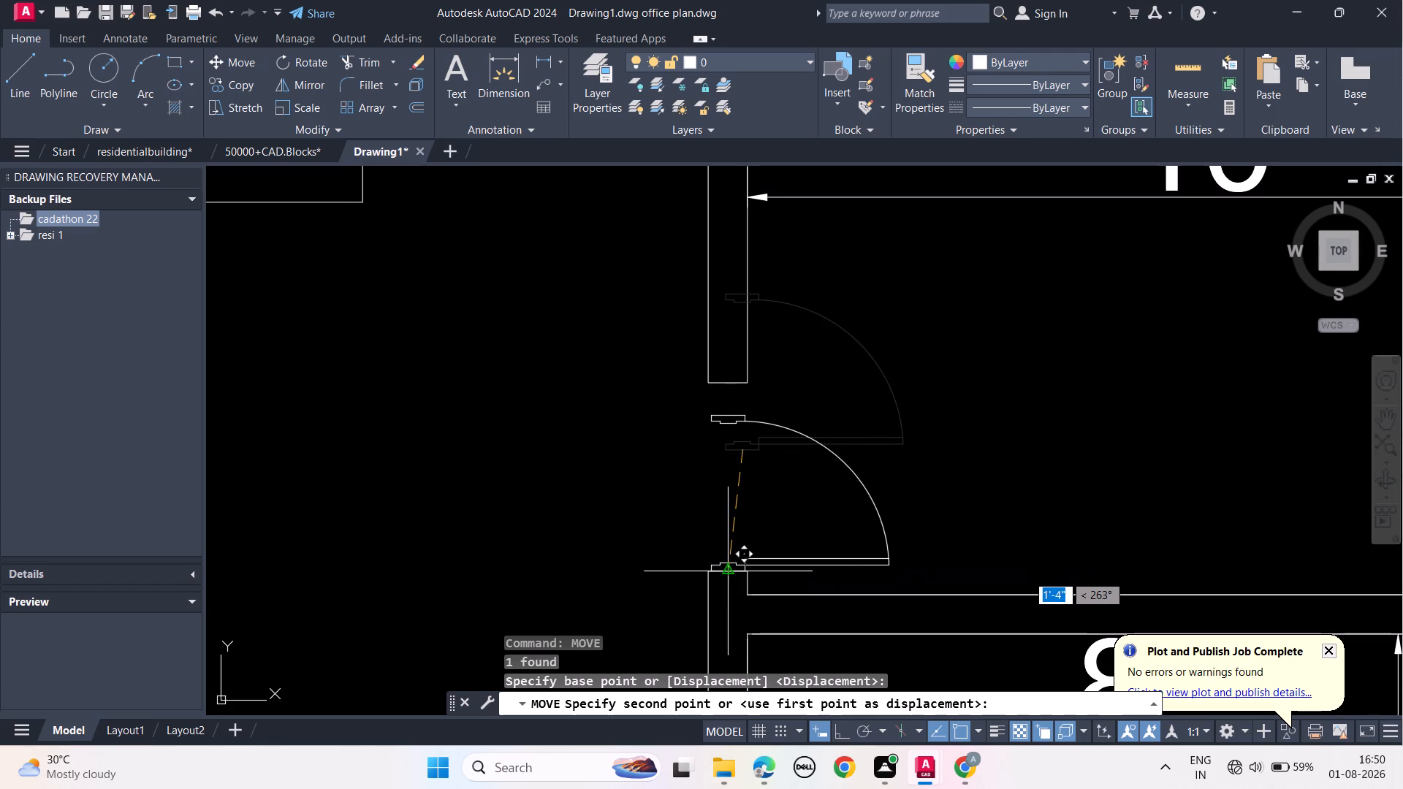
{"action": "key", "text": "Escape"}
{"action": "key", "text": "Escape"}
{"action": "key", "text": "Escape"}
{"action": "key", "text": "Escape"}
{"action": "key", "text": "Escape"}
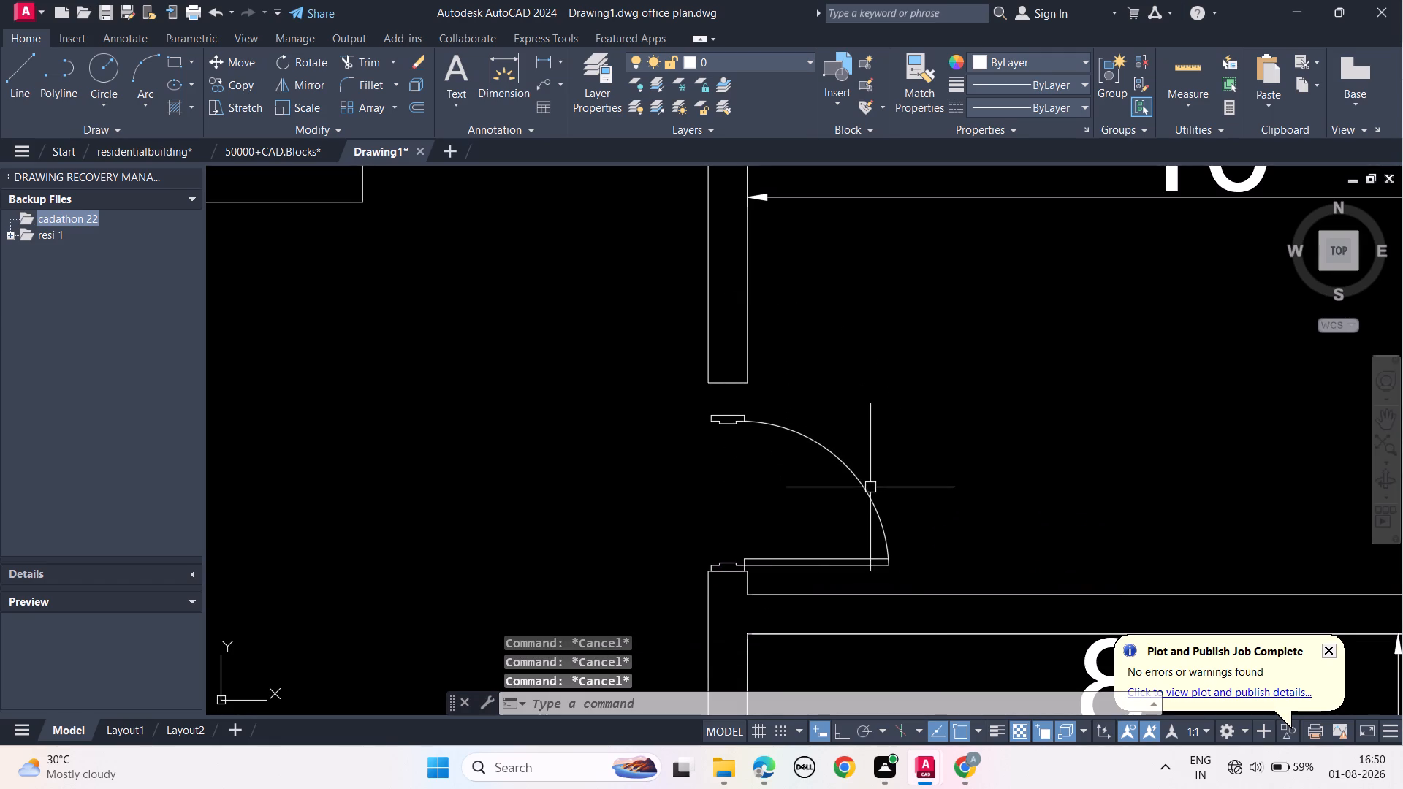
{"action": "key", "text": "Escape"}
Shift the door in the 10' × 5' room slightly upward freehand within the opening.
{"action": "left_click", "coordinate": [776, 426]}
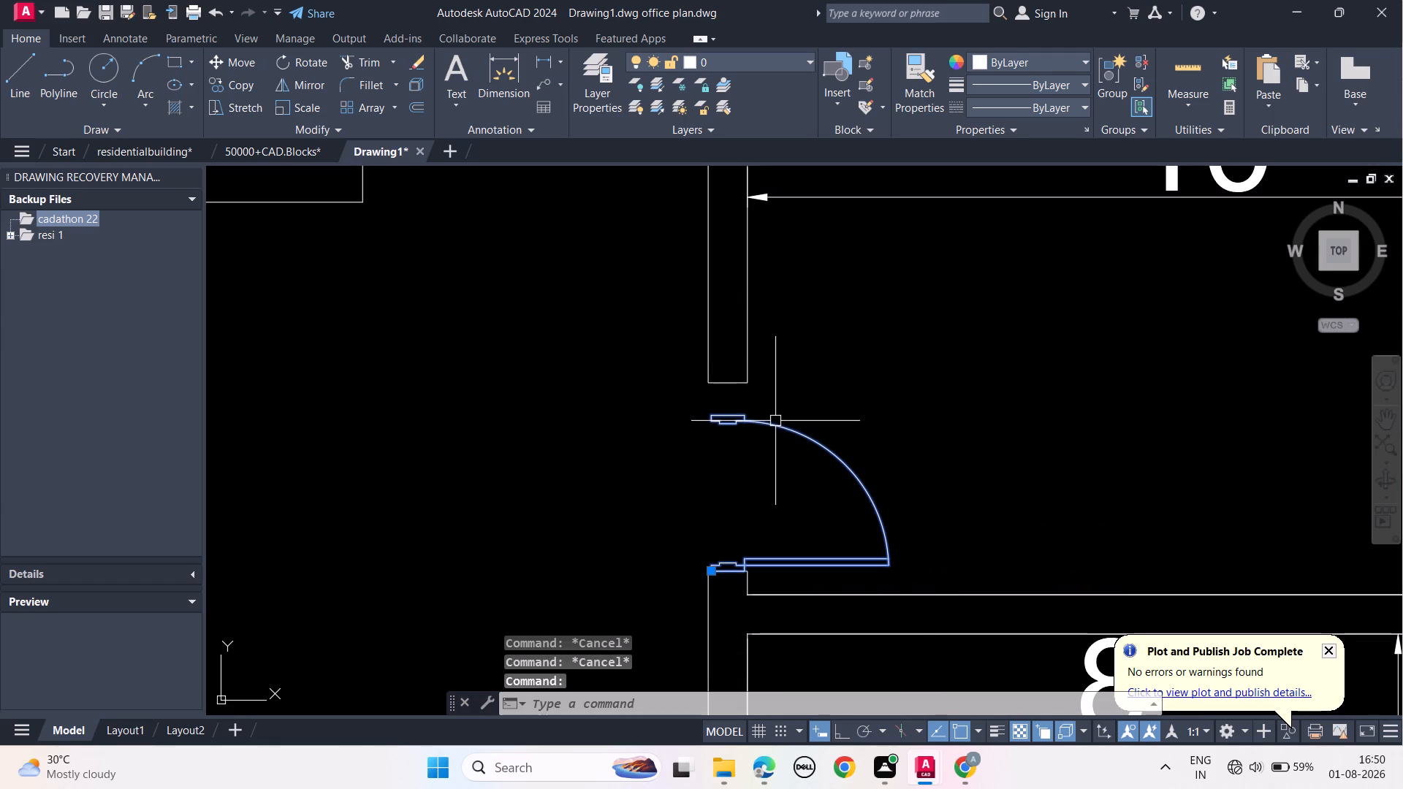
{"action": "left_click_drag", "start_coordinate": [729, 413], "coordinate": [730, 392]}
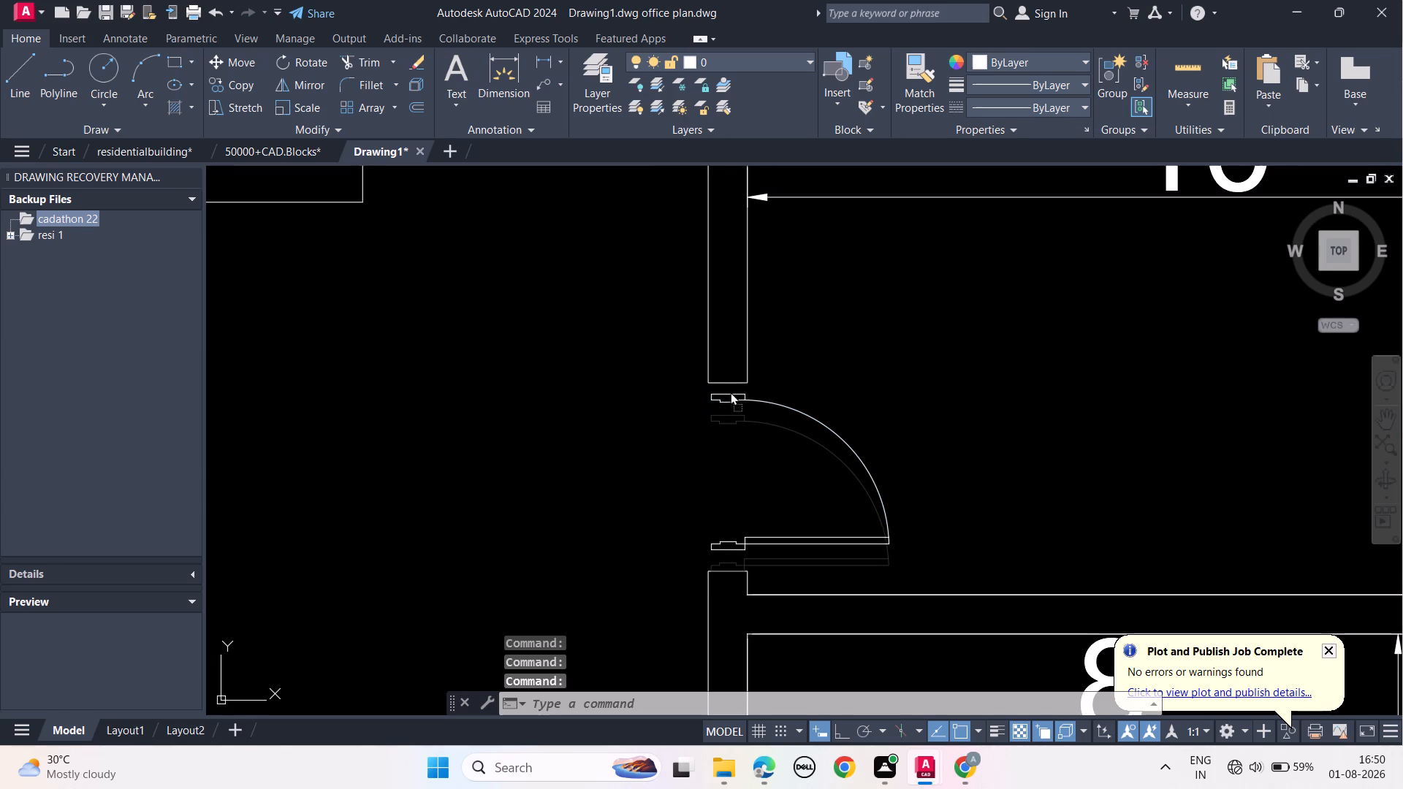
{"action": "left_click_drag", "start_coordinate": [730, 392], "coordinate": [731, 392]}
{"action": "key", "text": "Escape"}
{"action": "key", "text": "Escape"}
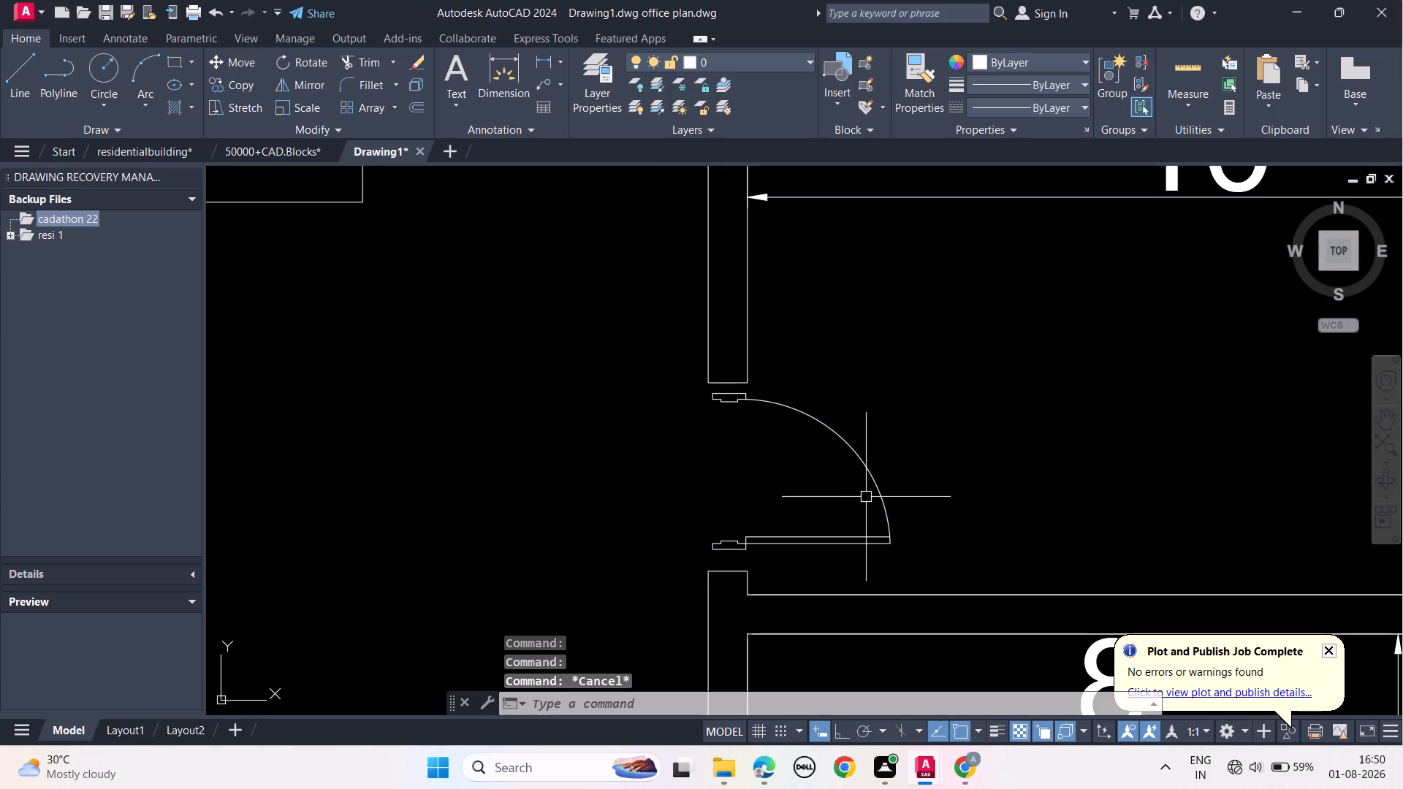
Scale up the door in the 10' × 5' room freehand about its lower jamb's outer corner.
{"action": "left_click_drag", "start_coordinate": [912, 571], "coordinate": [884, 541]}
{"action": "left_click", "coordinate": [831, 445]}
{"action": "type", "text": "SC"}
{"action": "left_click", "coordinate": [869, 476]}
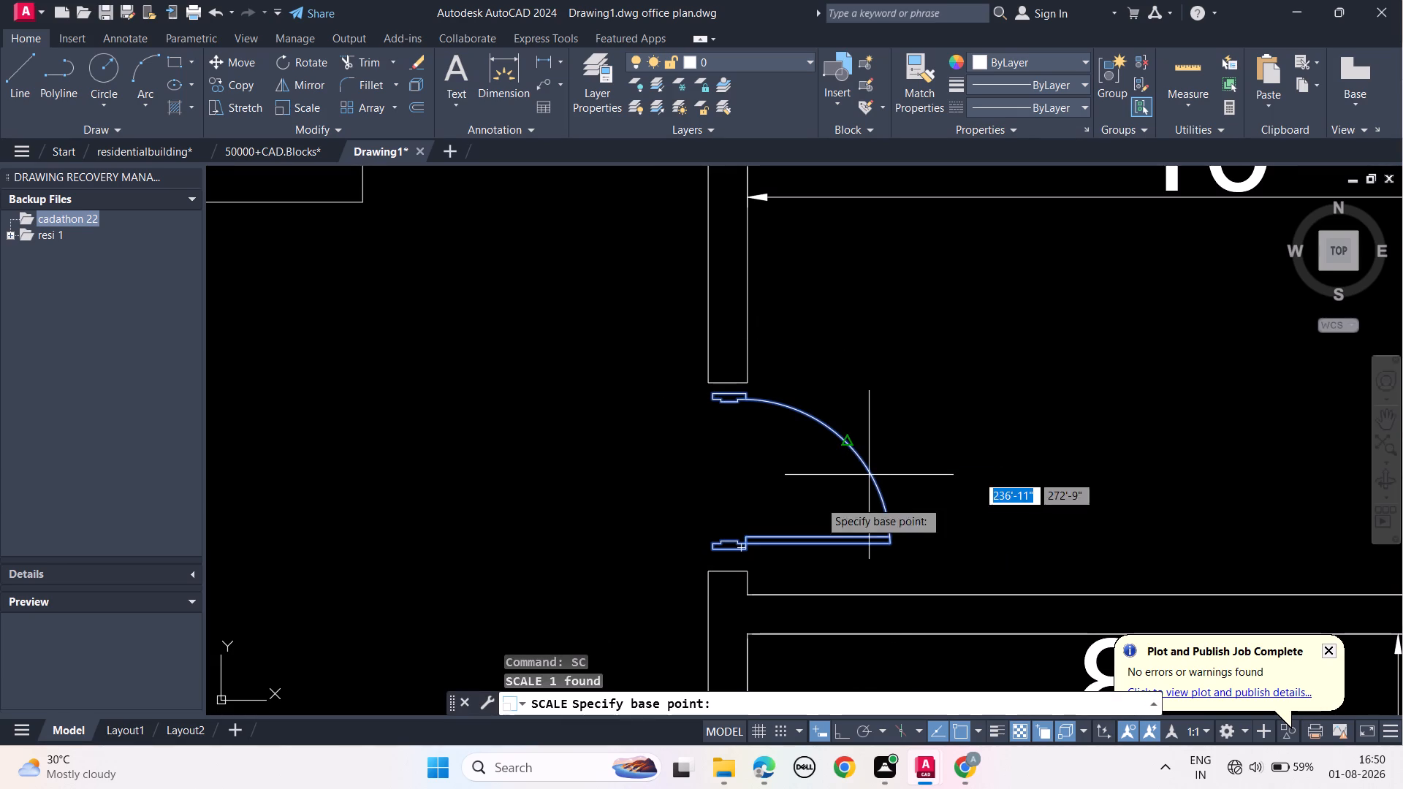
{"action": "left_click", "coordinate": [717, 547]}
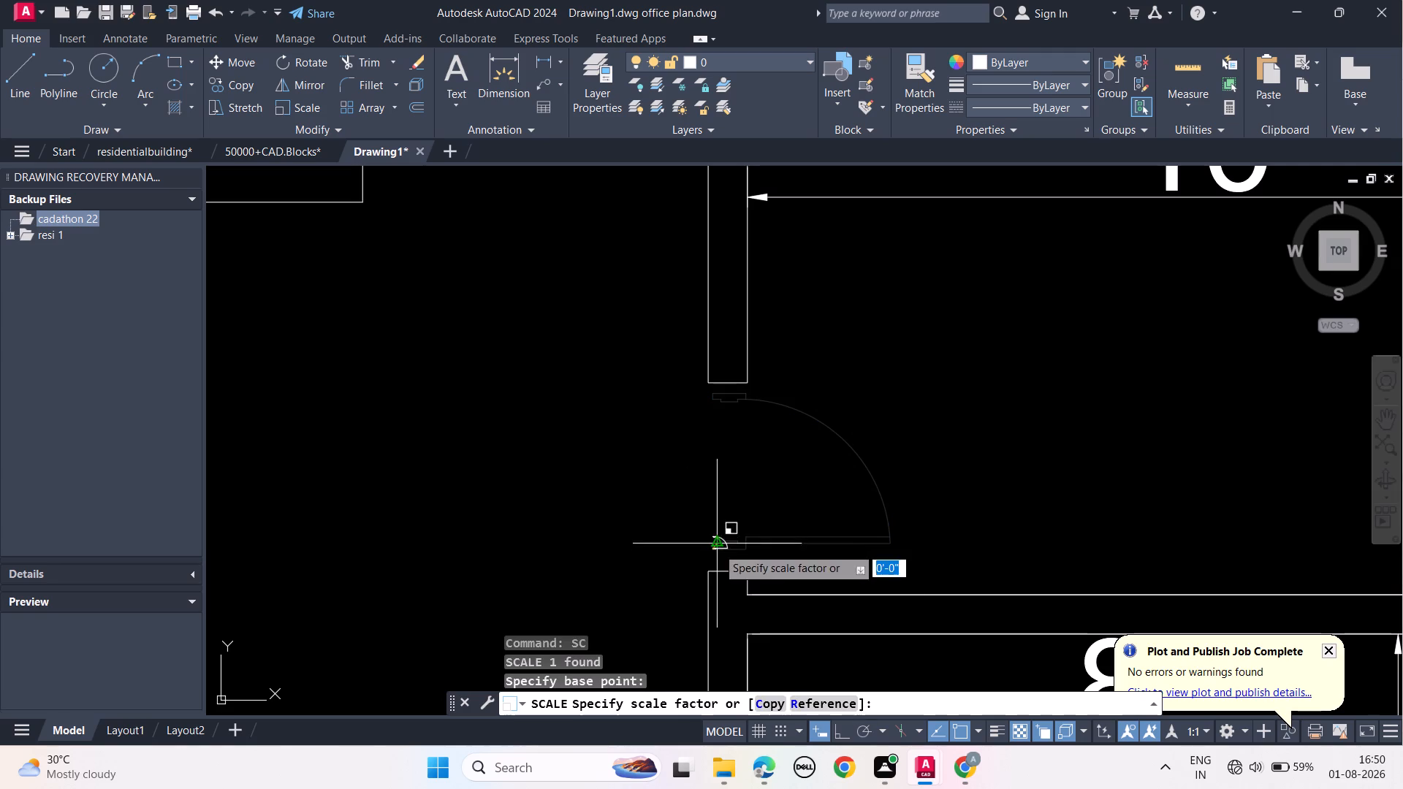
{"action": "left_click", "coordinate": [591, 564]}
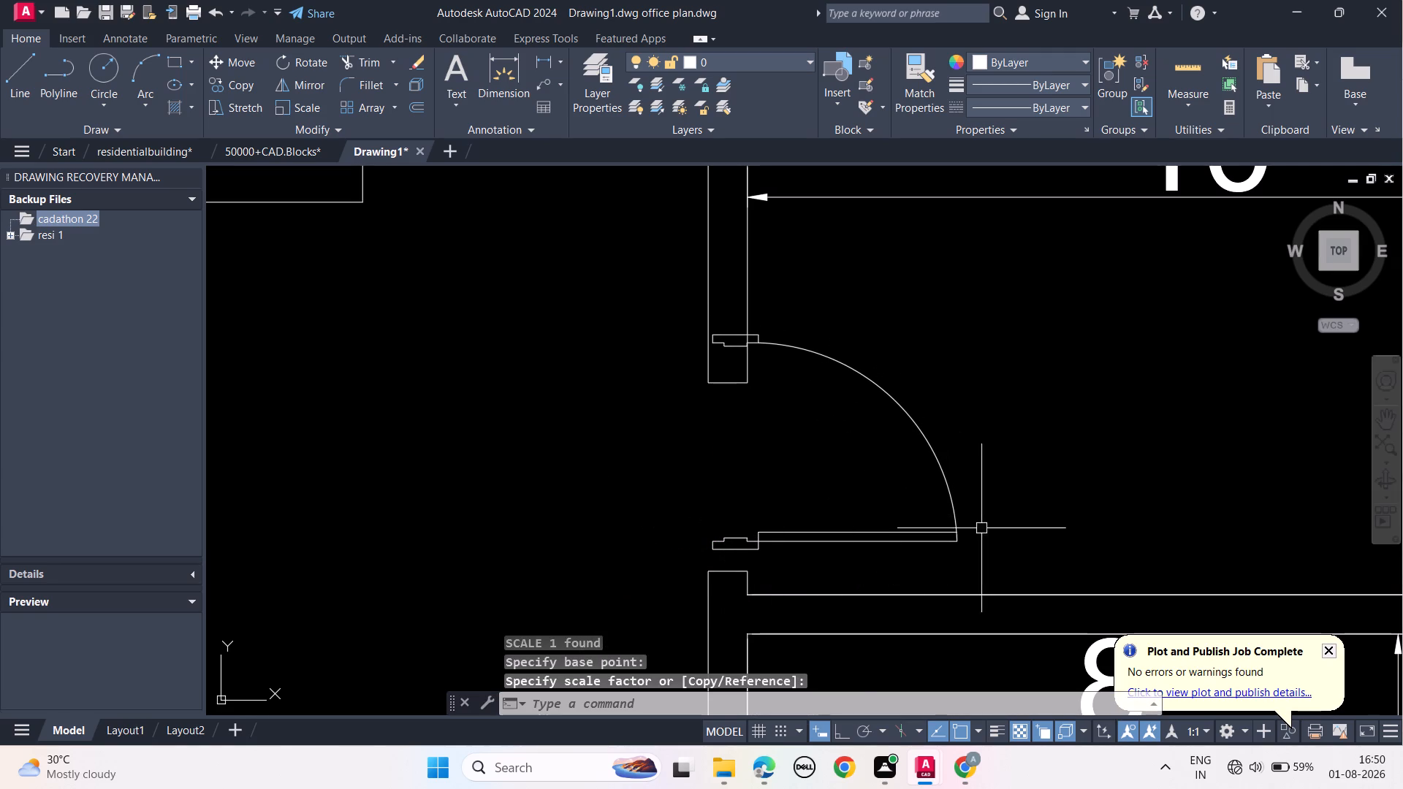
Move the enlarged door by its lower jamb's outer-edge midpoint onto the lower wall end's midpoint.
{"action": "left_click_drag", "start_coordinate": [983, 551], "coordinate": [974, 542]}
{"action": "left_click", "coordinate": [901, 442]}
{"action": "type", "text": "MO"}
{"action": "left_click", "coordinate": [870, 519]}
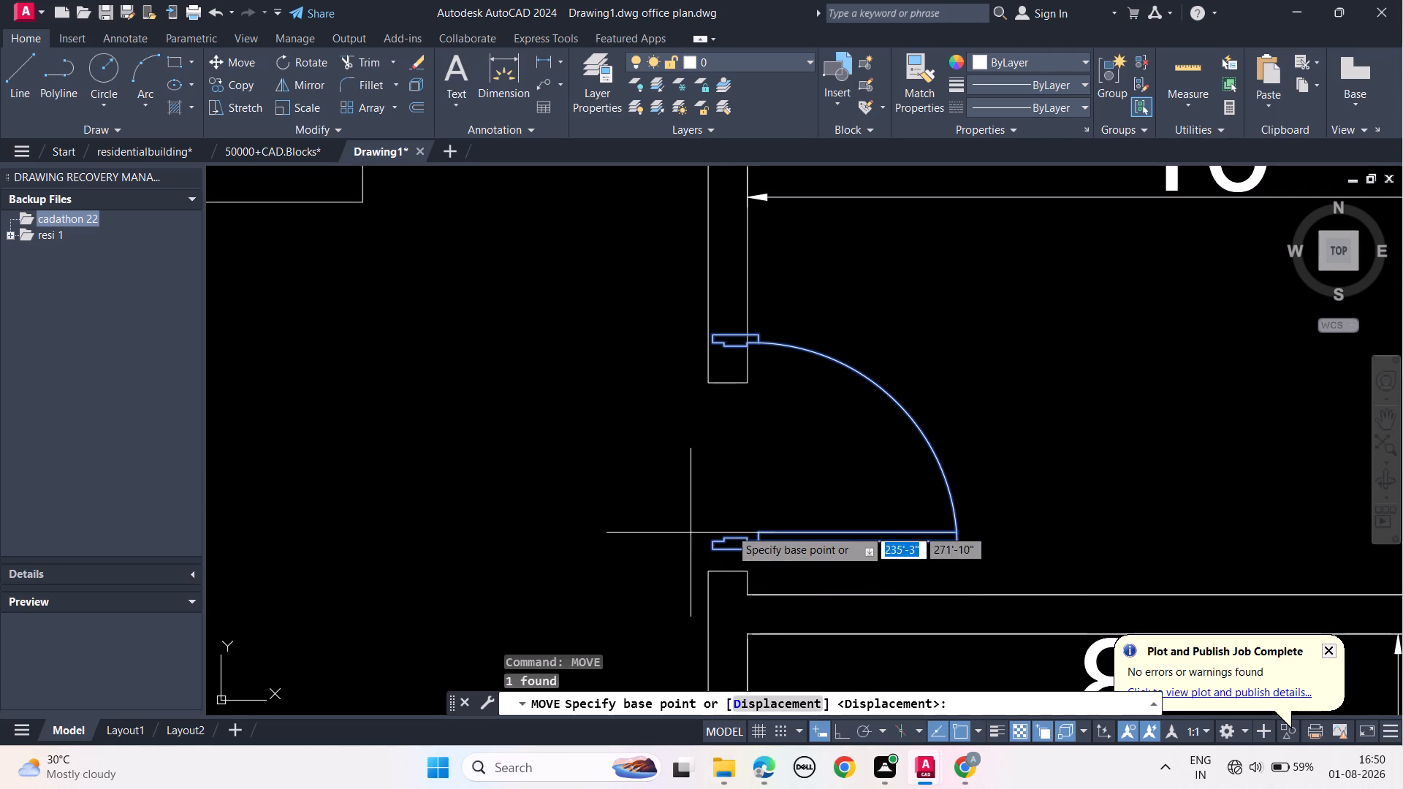
{"action": "left_click", "coordinate": [736, 554]}
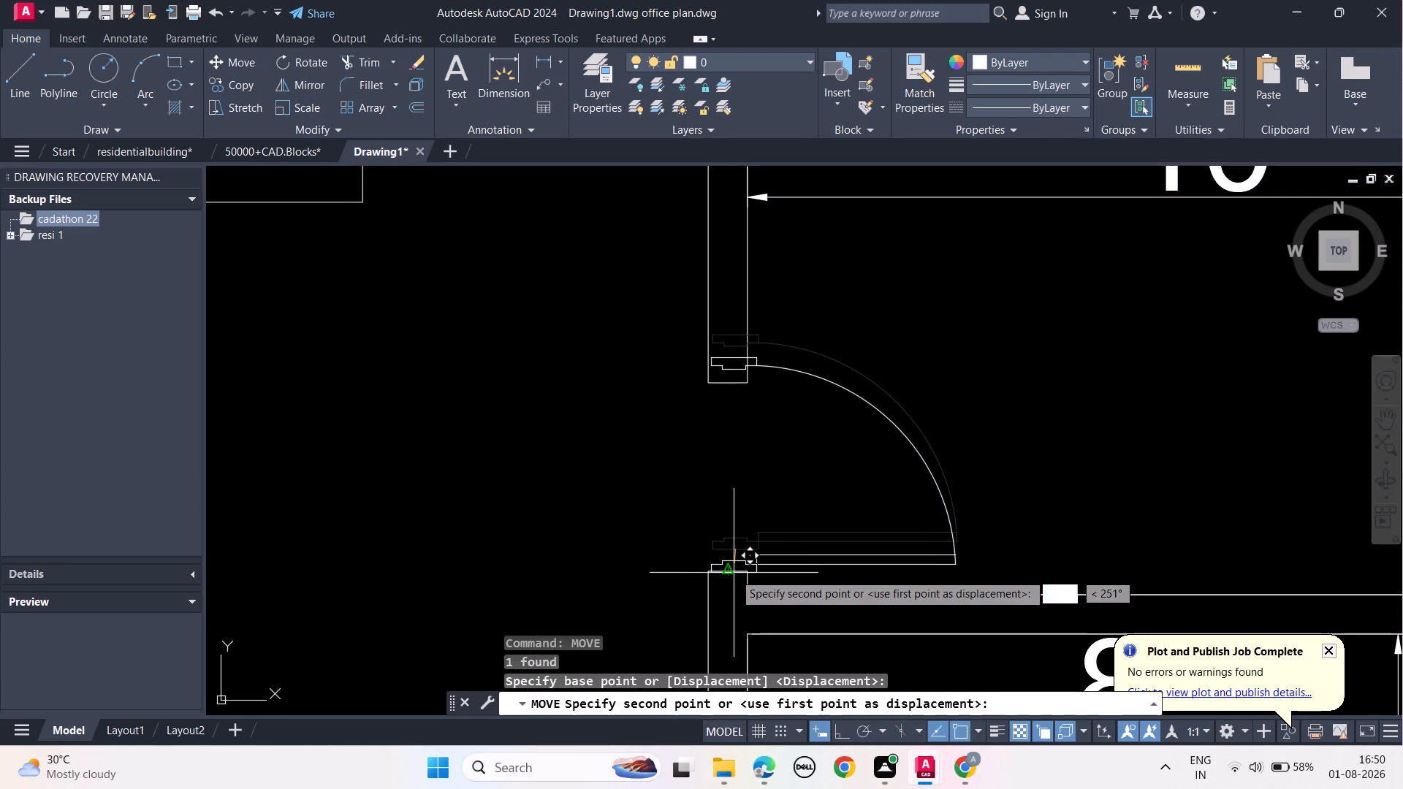
{"action": "left_click", "coordinate": [734, 573]}
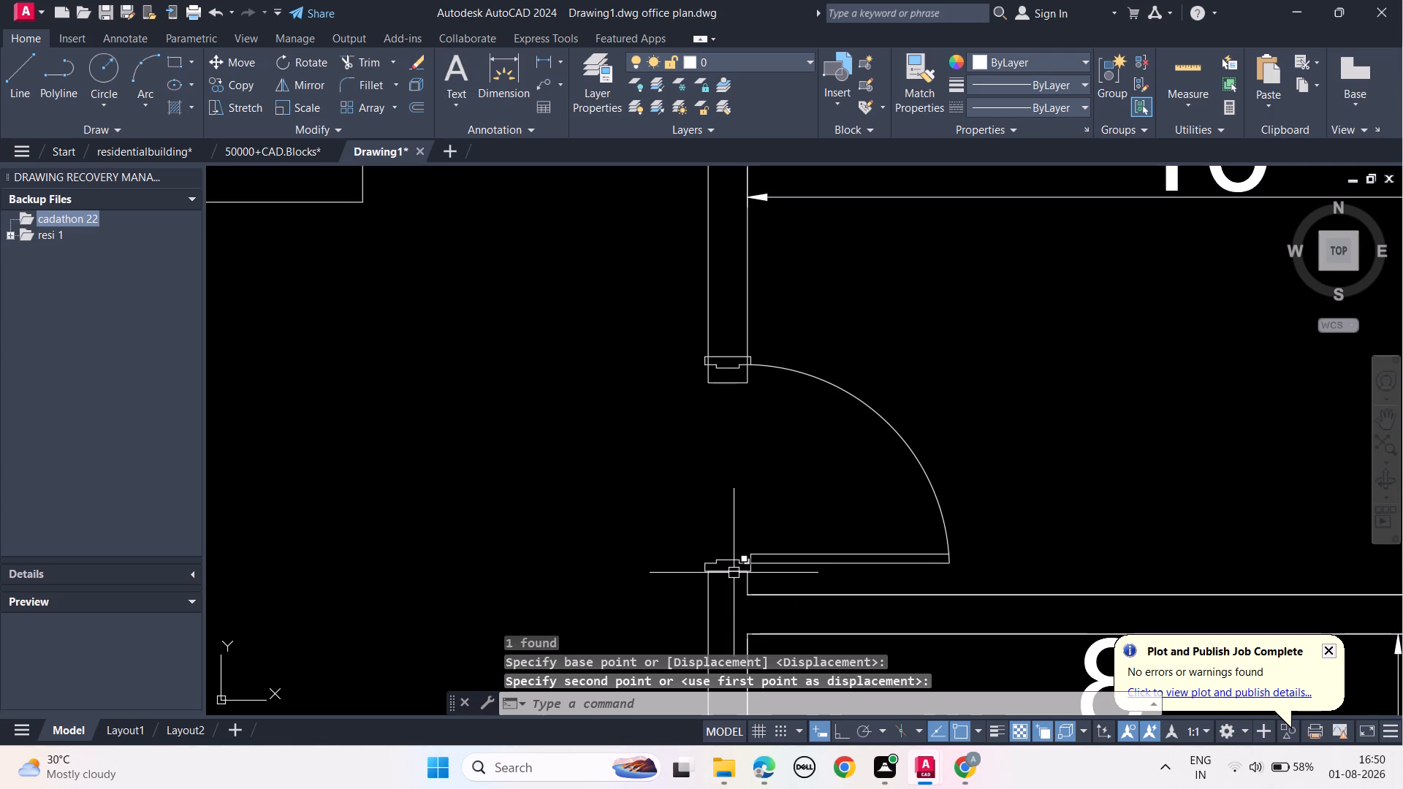
{"action": "key", "text": "Escape"}
{"action": "key", "text": "Escape"}
{"action": "key", "text": "Escape"}
{"action": "key", "text": "Escape"}
{"action": "key", "text": "Escape"}
{"action": "key", "text": "Escape"}
{"action": "key", "text": "Escape"}
{"action": "key", "text": "Escape"}
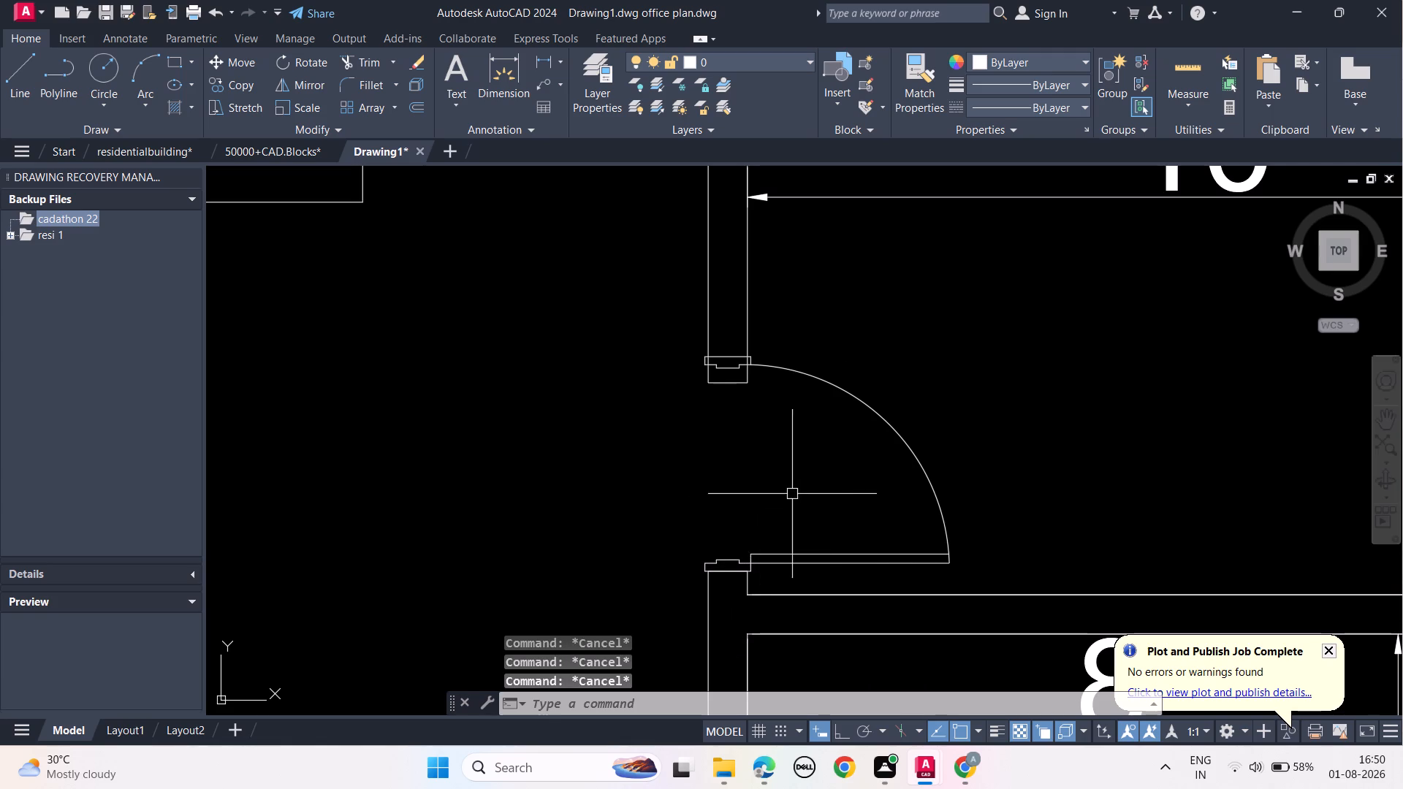
Scale the door down slightly freehand about the free end of its leaf, matching its height to the opening.
{"action": "left_click", "coordinate": [949, 573]}
{"action": "left_click", "coordinate": [897, 470]}
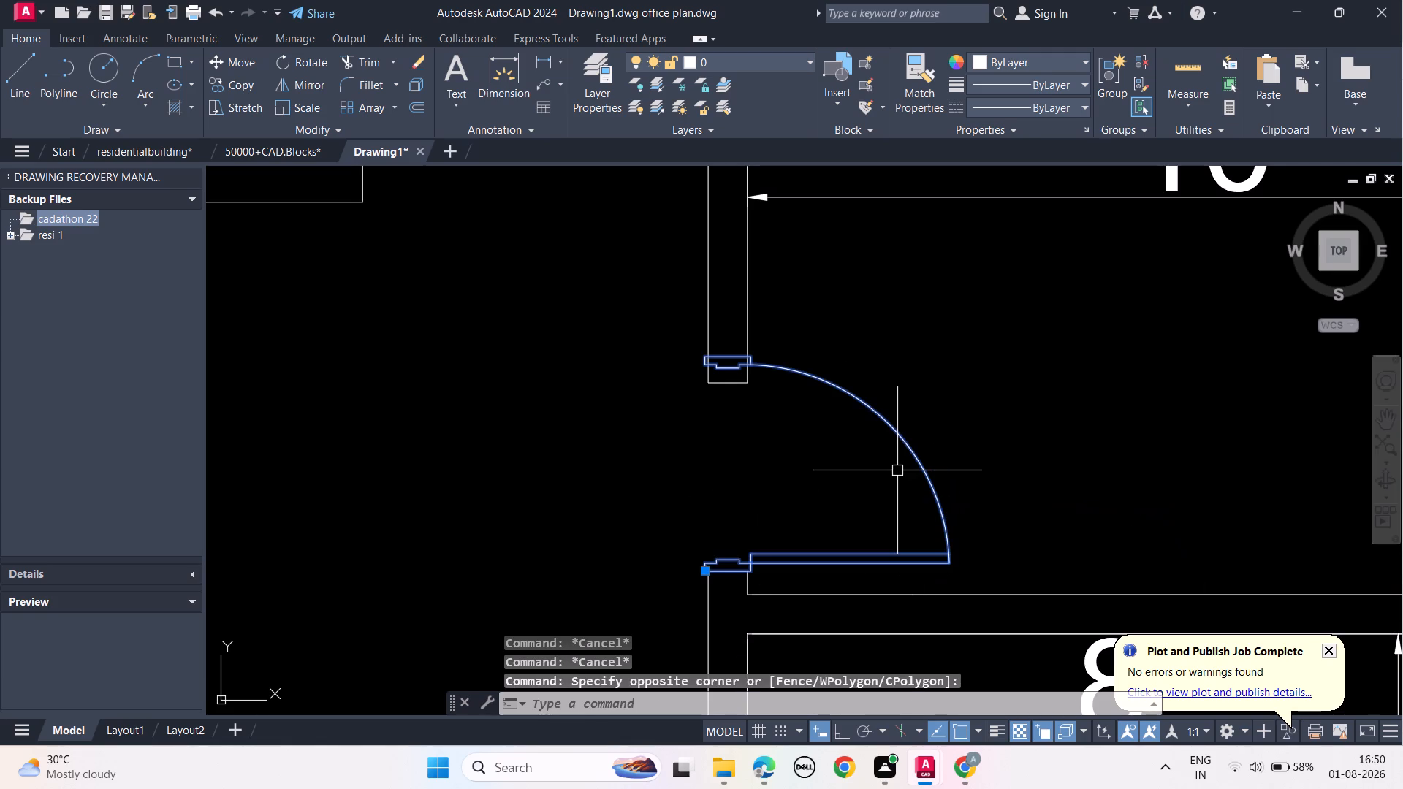
{"action": "type", "text": "SC"}
{"action": "left_click", "coordinate": [942, 513]}
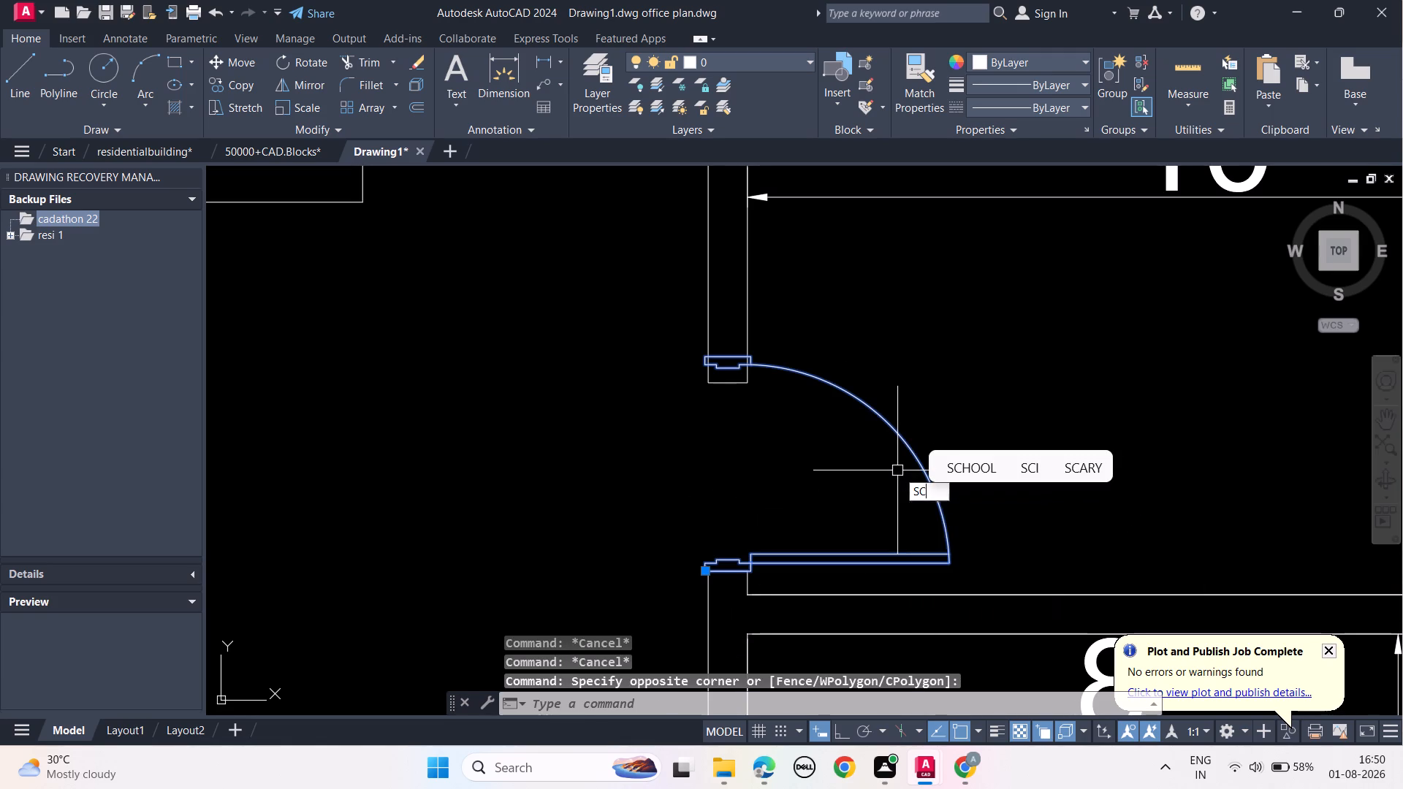
{"action": "left_click", "coordinate": [953, 560]}
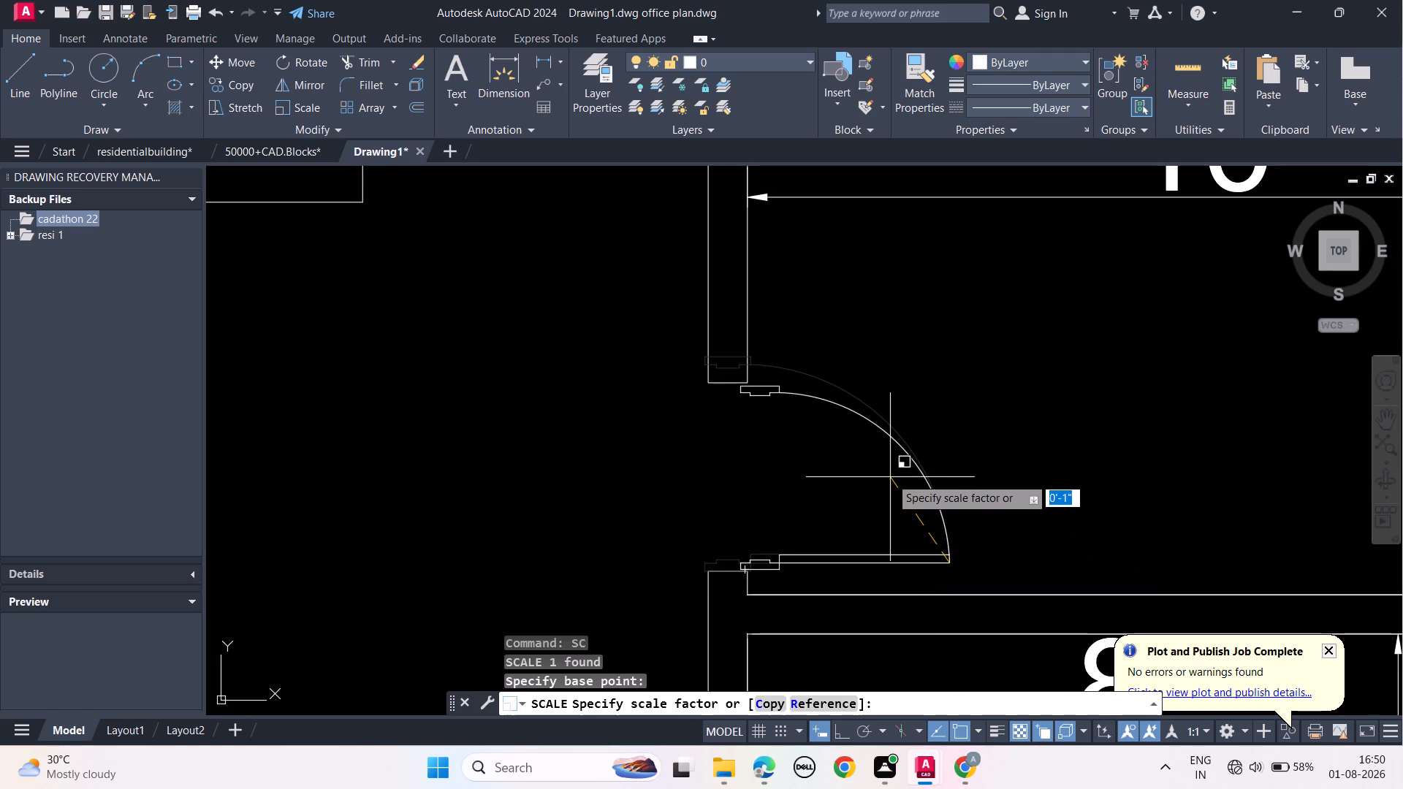
{"action": "left_click", "coordinate": [889, 475]}
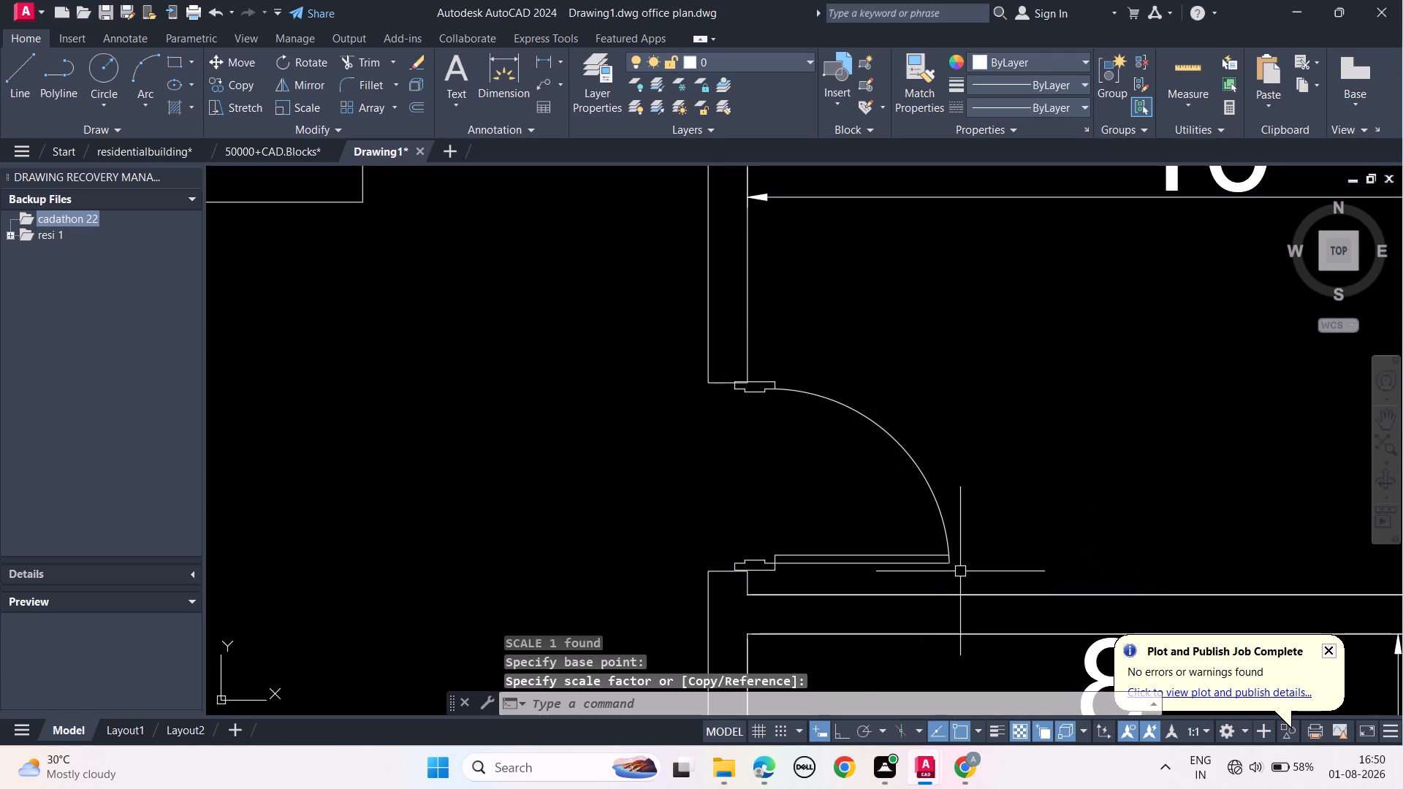
Move the resized door by its lower jamb's outer-edge midpoint to the lower wall end's midpoint in the 10' × 5' room.
{"action": "left_click", "coordinate": [959, 573]}
{"action": "left_click", "coordinate": [886, 465]}
{"action": "type", "text": "MO"}
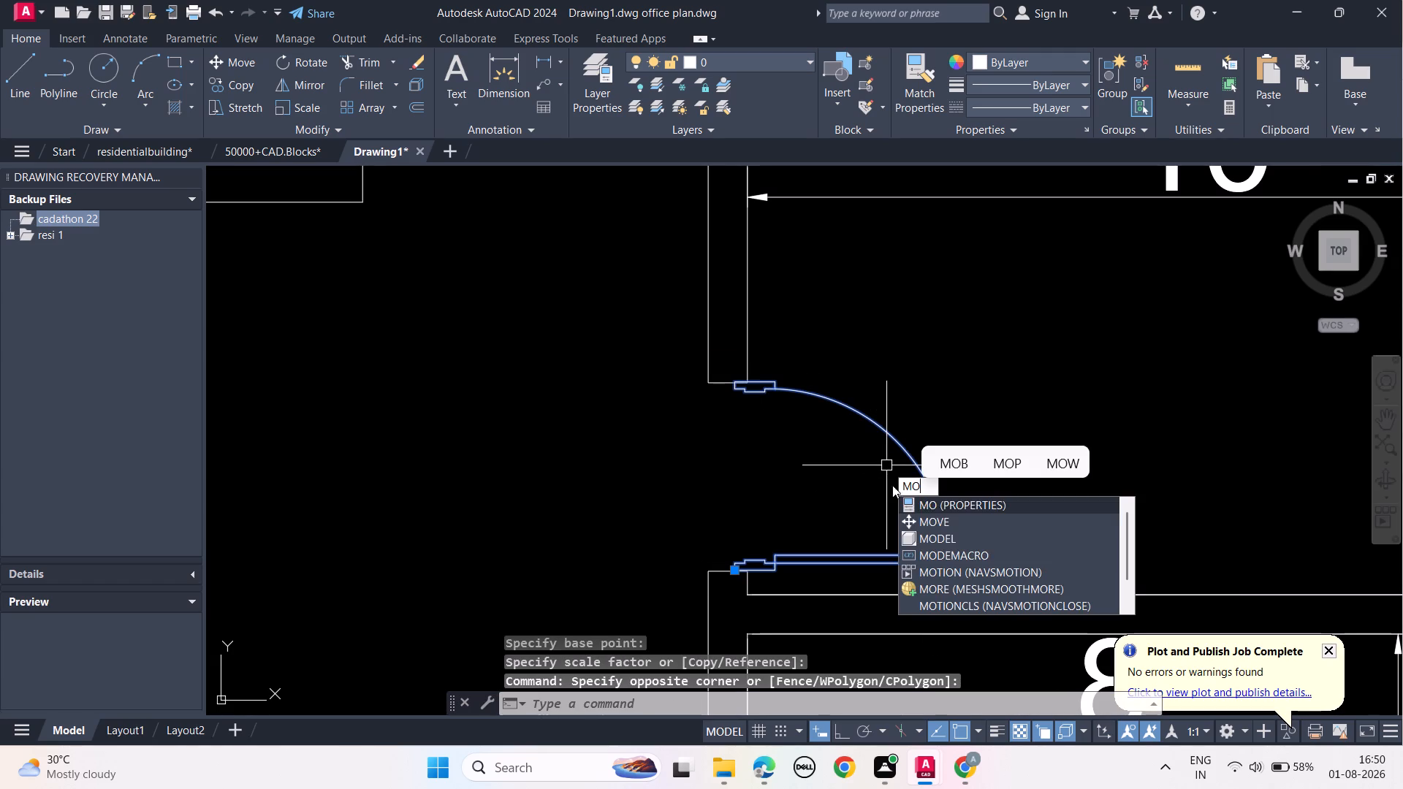
{"action": "left_click", "coordinate": [933, 518]}
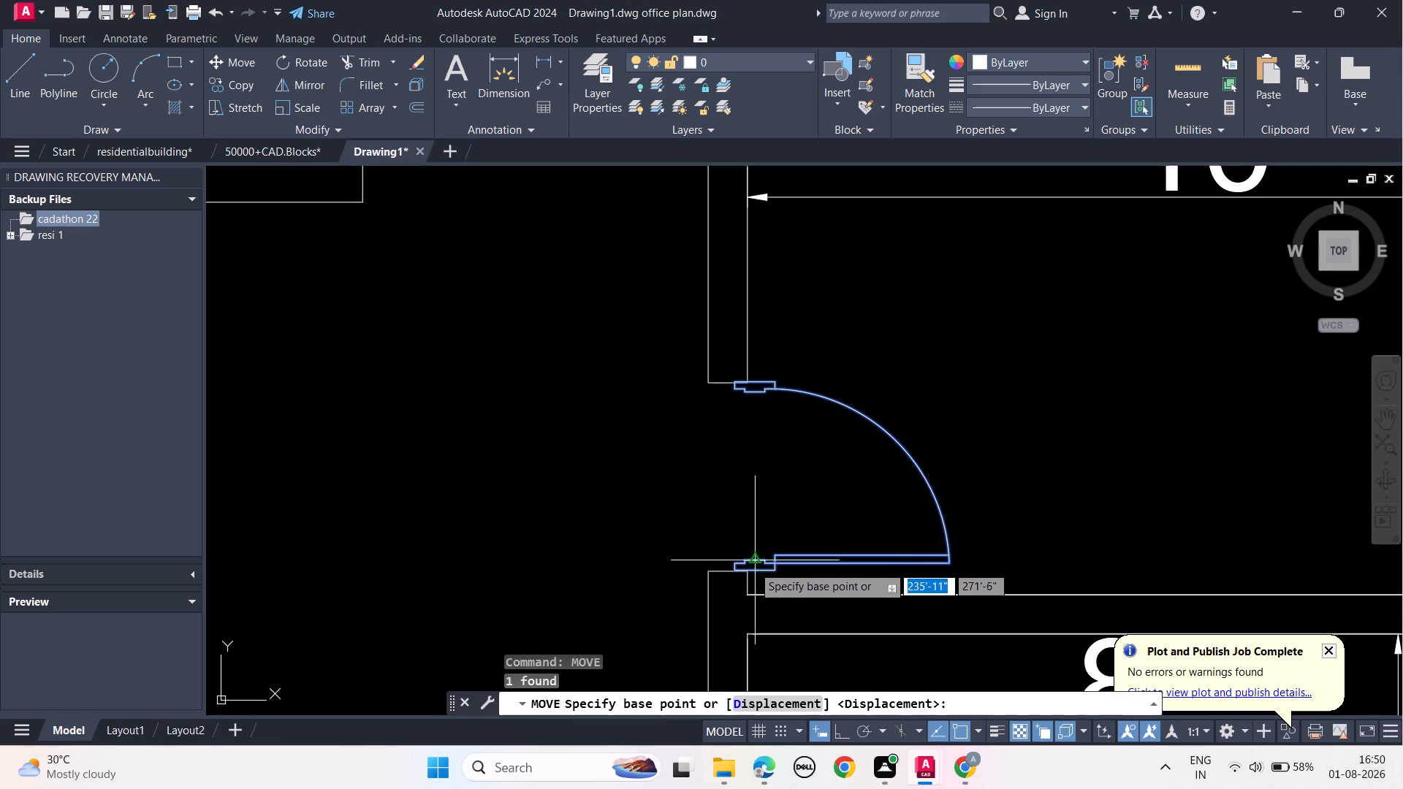
{"action": "left_click", "coordinate": [758, 569]}
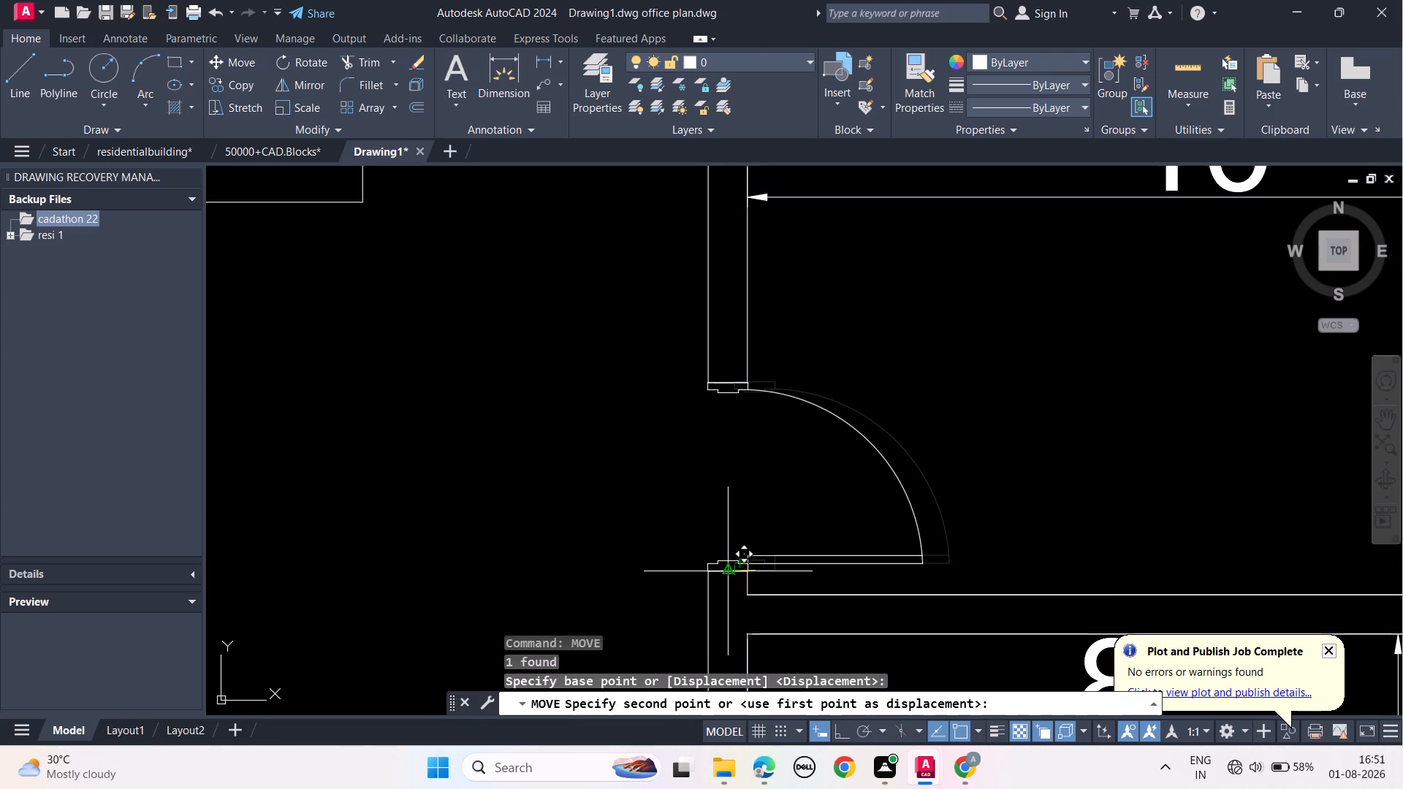
{"action": "left_click", "coordinate": [726, 573]}
Delete the oversized door copies from the openings of the three 8' × 5' rooms.
{"action": "scroll", "coordinate": [948, 470], "scroll_direction": "down", "scroll_amount": 2}
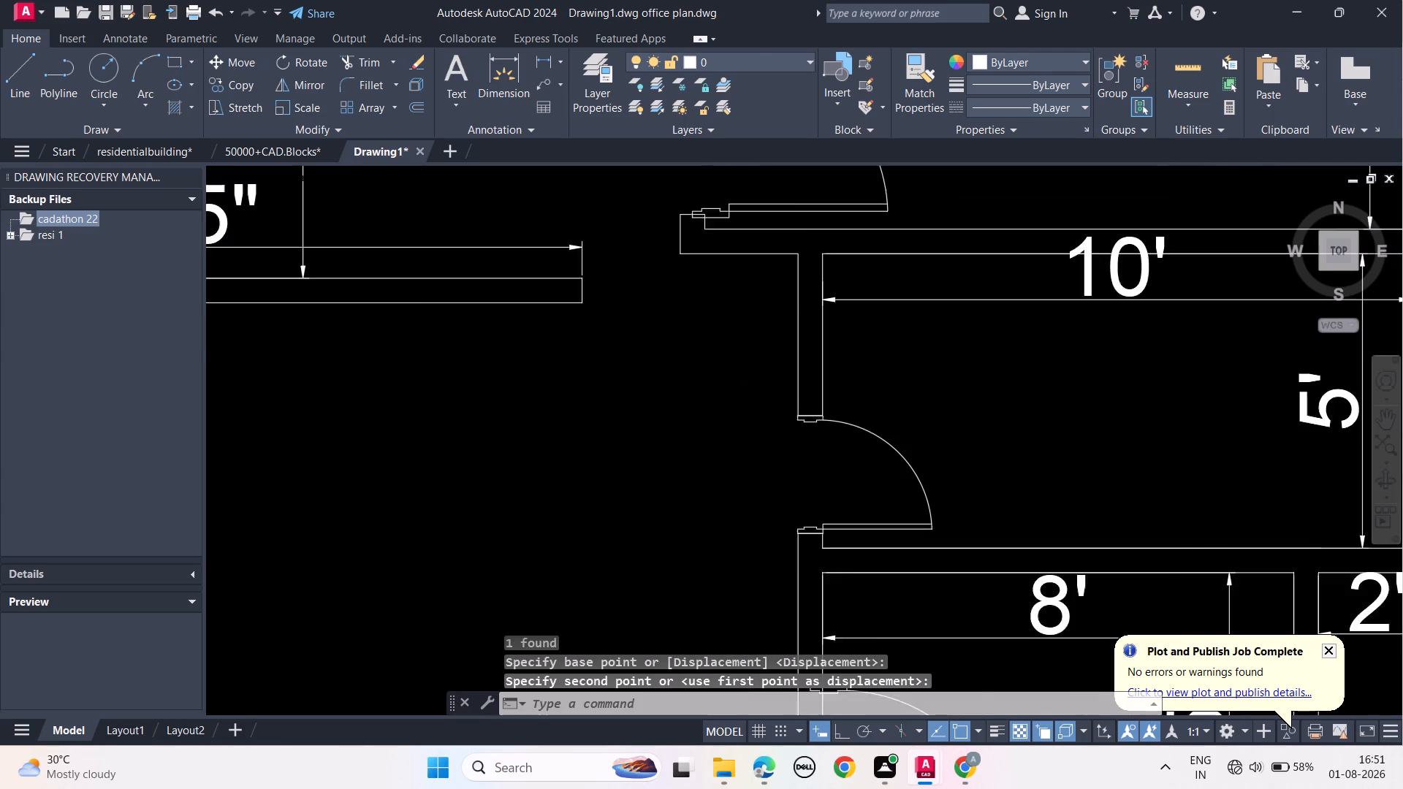
{"action": "middle_click_drag", "start_coordinate": [962, 459], "coordinate": [797, 250]}
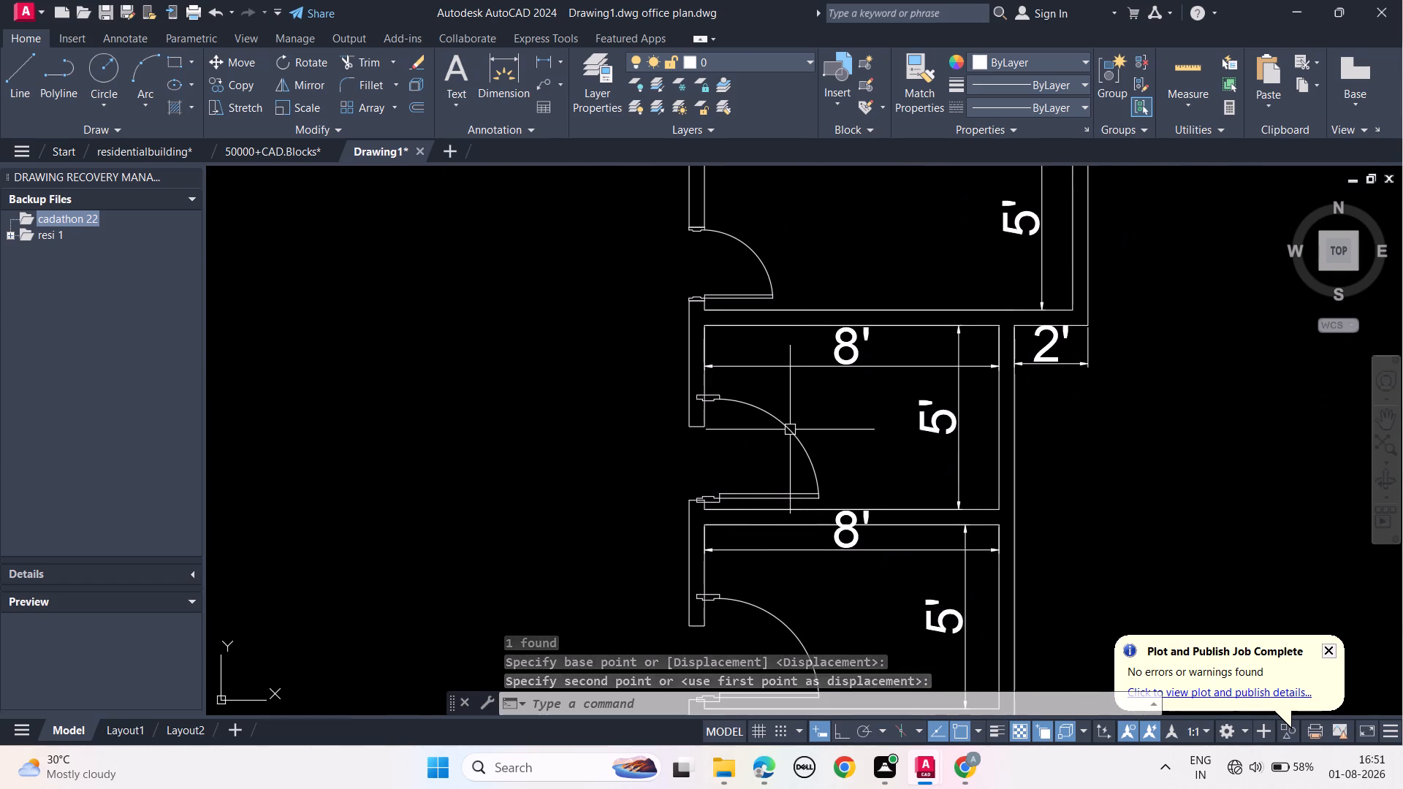
{"action": "left_click", "coordinate": [790, 430]}
{"action": "key", "text": "Delete"}
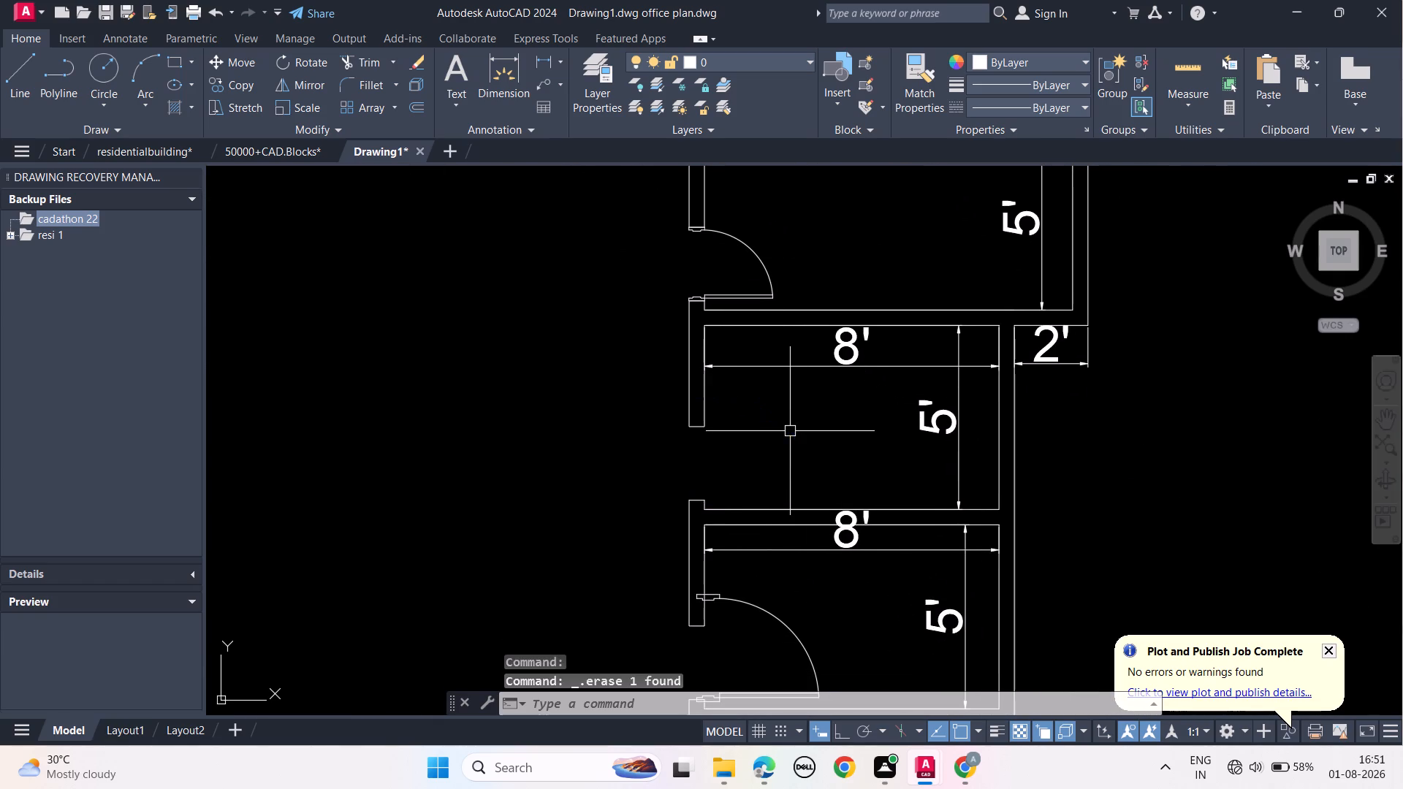
{"action": "middle_click_drag", "start_coordinate": [780, 468], "coordinate": [760, 283]}
{"action": "left_click", "coordinate": [764, 436]}
{"action": "key", "text": "Delete"}
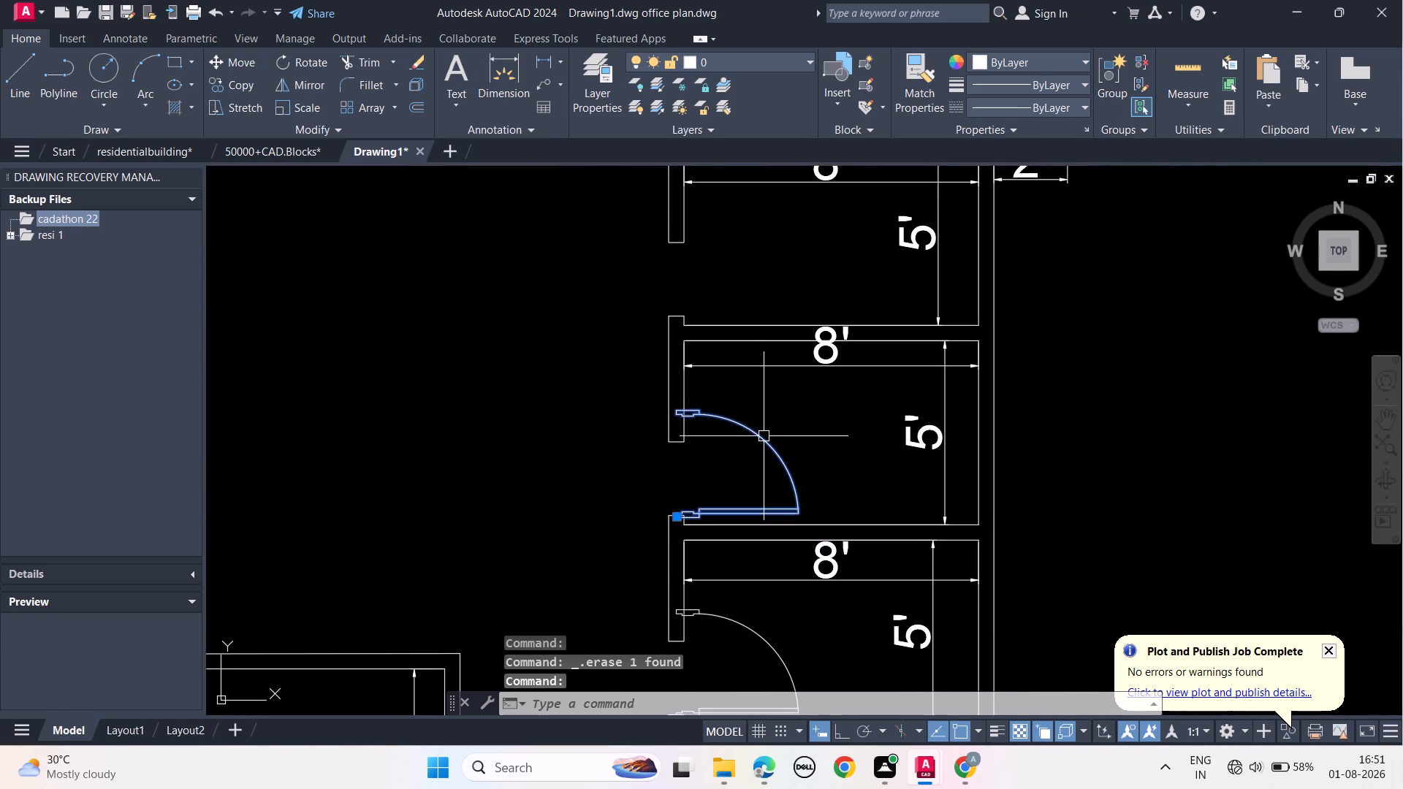
{"action": "middle_click_drag", "start_coordinate": [780, 514], "coordinate": [718, 292]}
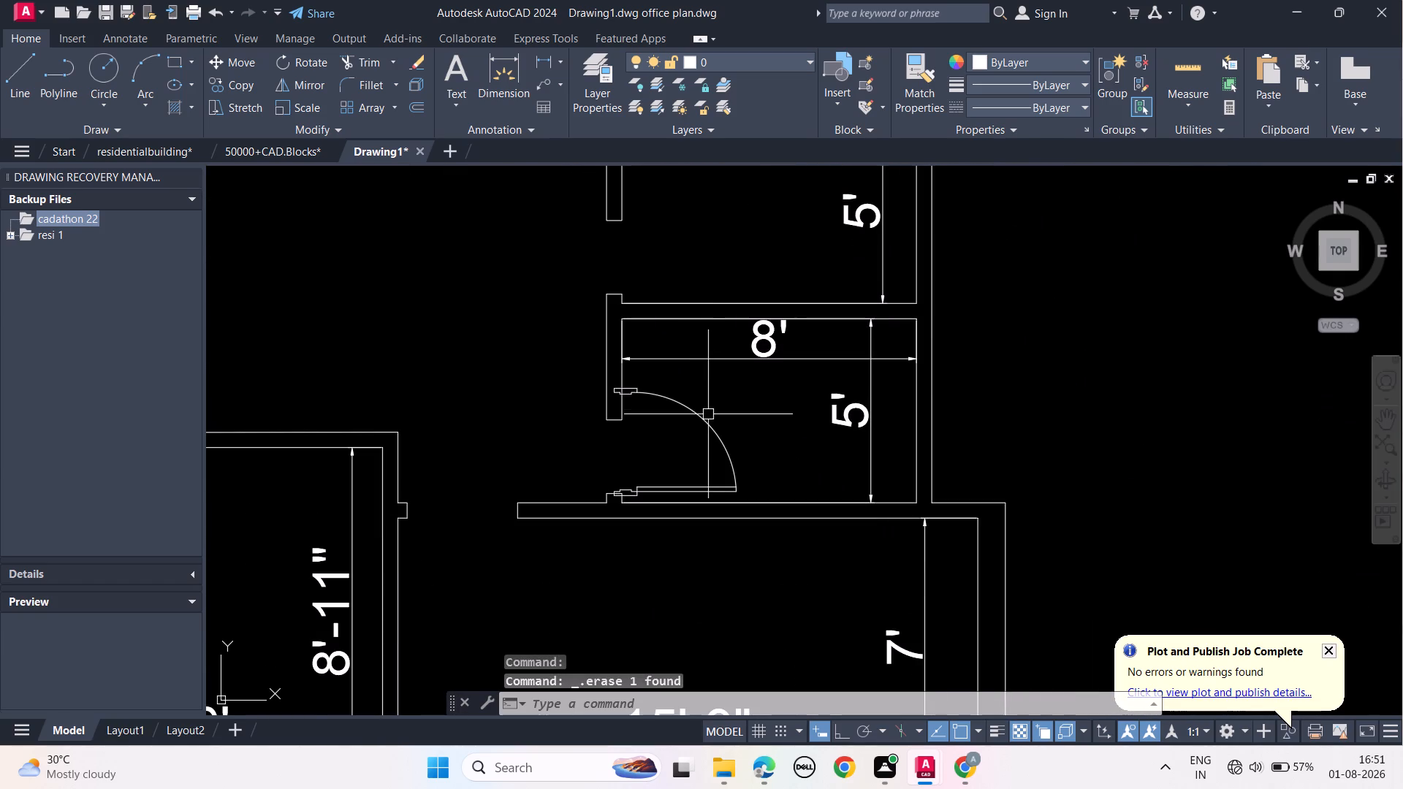
{"action": "left_click", "coordinate": [706, 422]}
{"action": "key", "text": "Delete"}
{"action": "scroll", "coordinate": [706, 422], "scroll_direction": "down", "scroll_amount": 1}
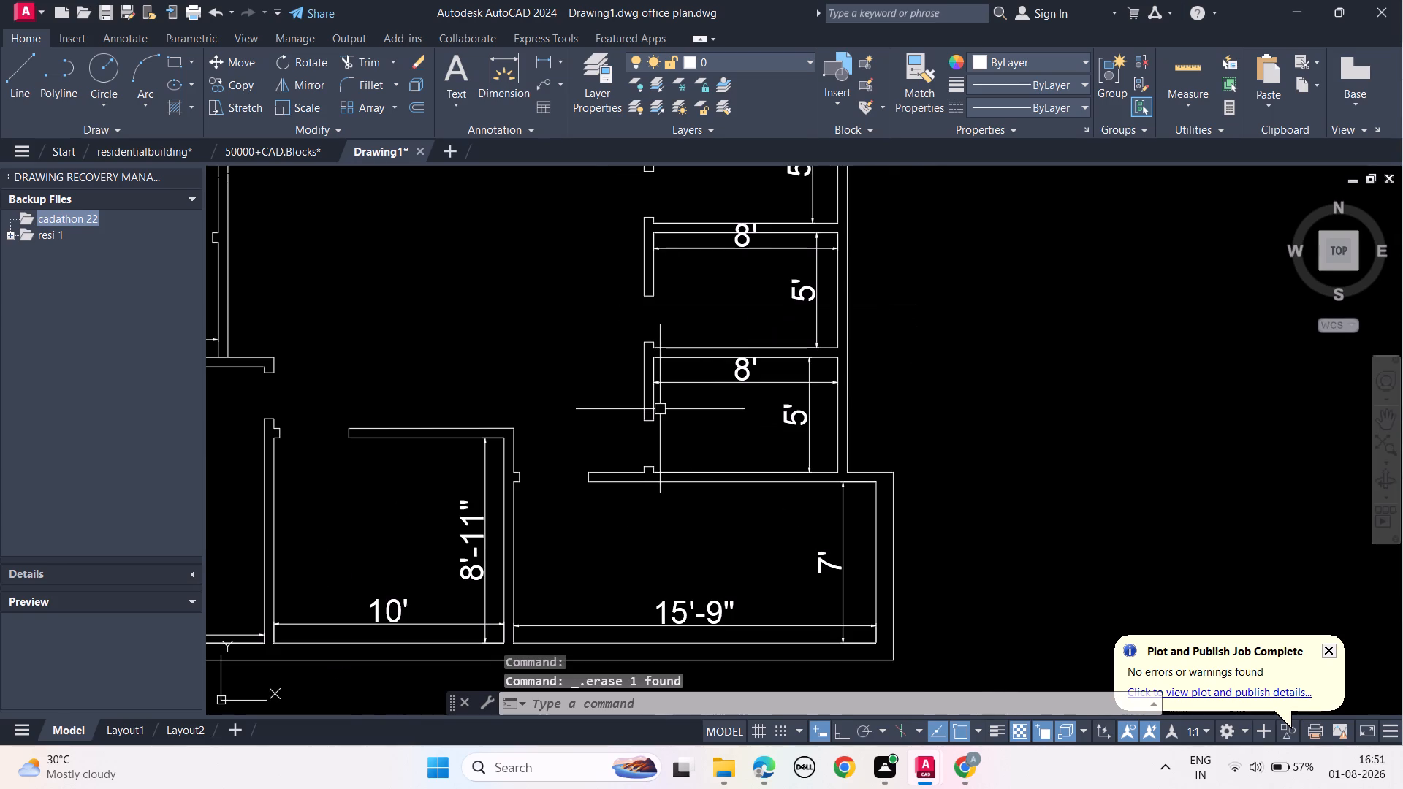
{"action": "middle_click_drag", "start_coordinate": [660, 409], "coordinate": [756, 715]}
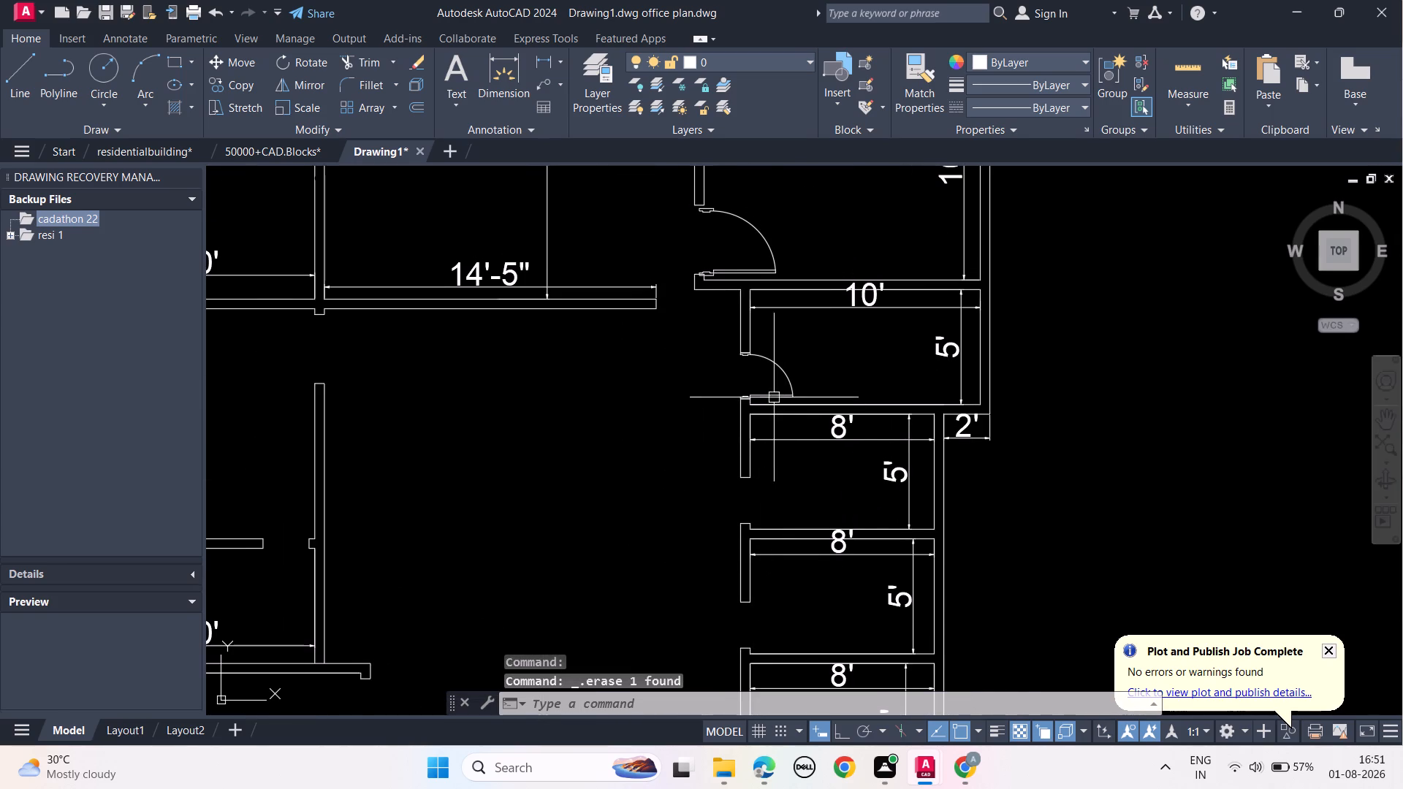
Copy the 10' × 5' room's door by its lower jamb's outer-edge midpoint to the lower wall end's midpoint in the uppermost 8' × 5' room.
{"action": "scroll", "coordinate": [774, 397], "scroll_direction": "up", "scroll_amount": 1}
{"action": "middle_click_drag", "start_coordinate": [780, 380], "coordinate": [780, 441]}
{"action": "scroll", "coordinate": [780, 441], "scroll_direction": "up", "scroll_amount": 3}
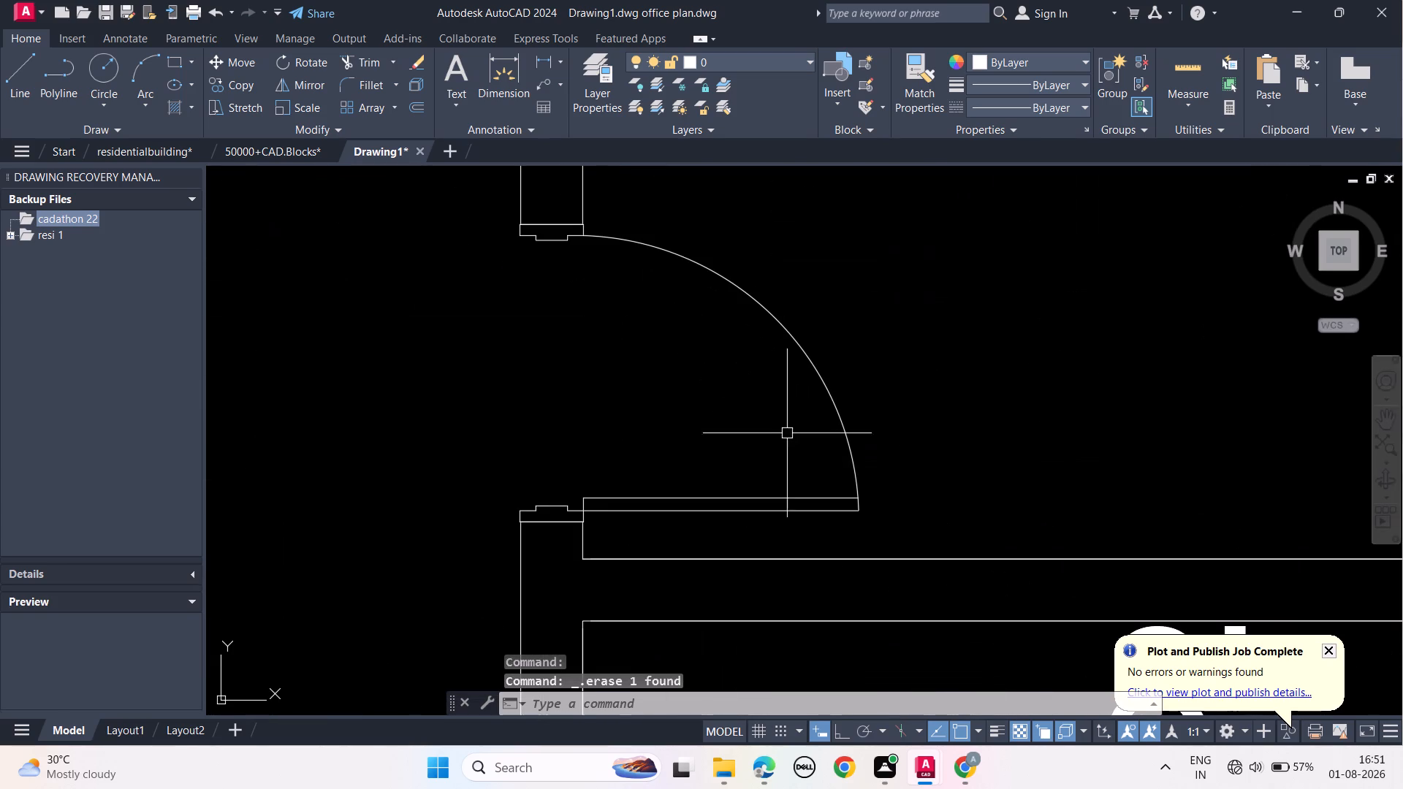
{"action": "left_click_drag", "start_coordinate": [880, 534], "coordinate": [872, 521]}
{"action": "left_click", "coordinate": [783, 362]}
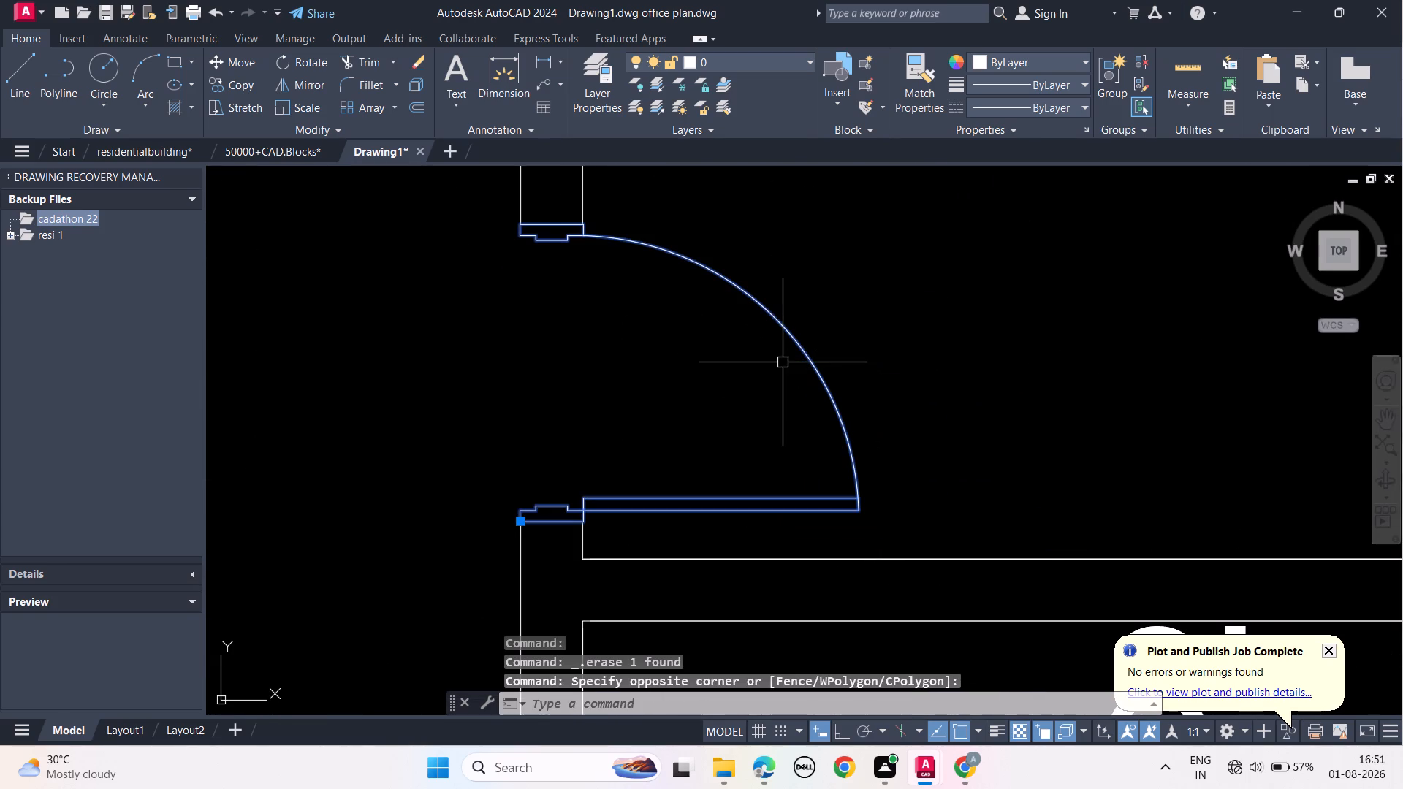
{"action": "type", "text": "CO"}
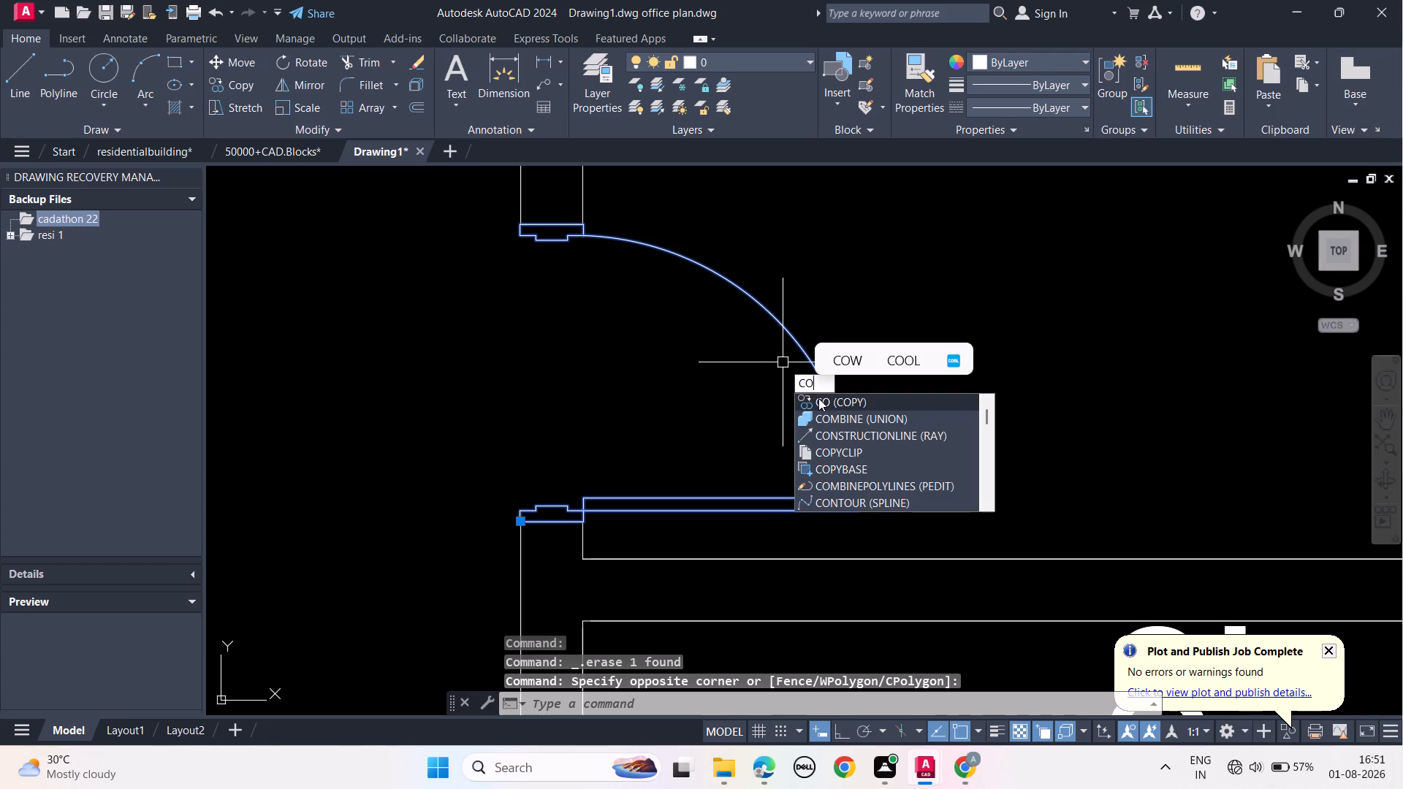
{"action": "left_click", "coordinate": [826, 397]}
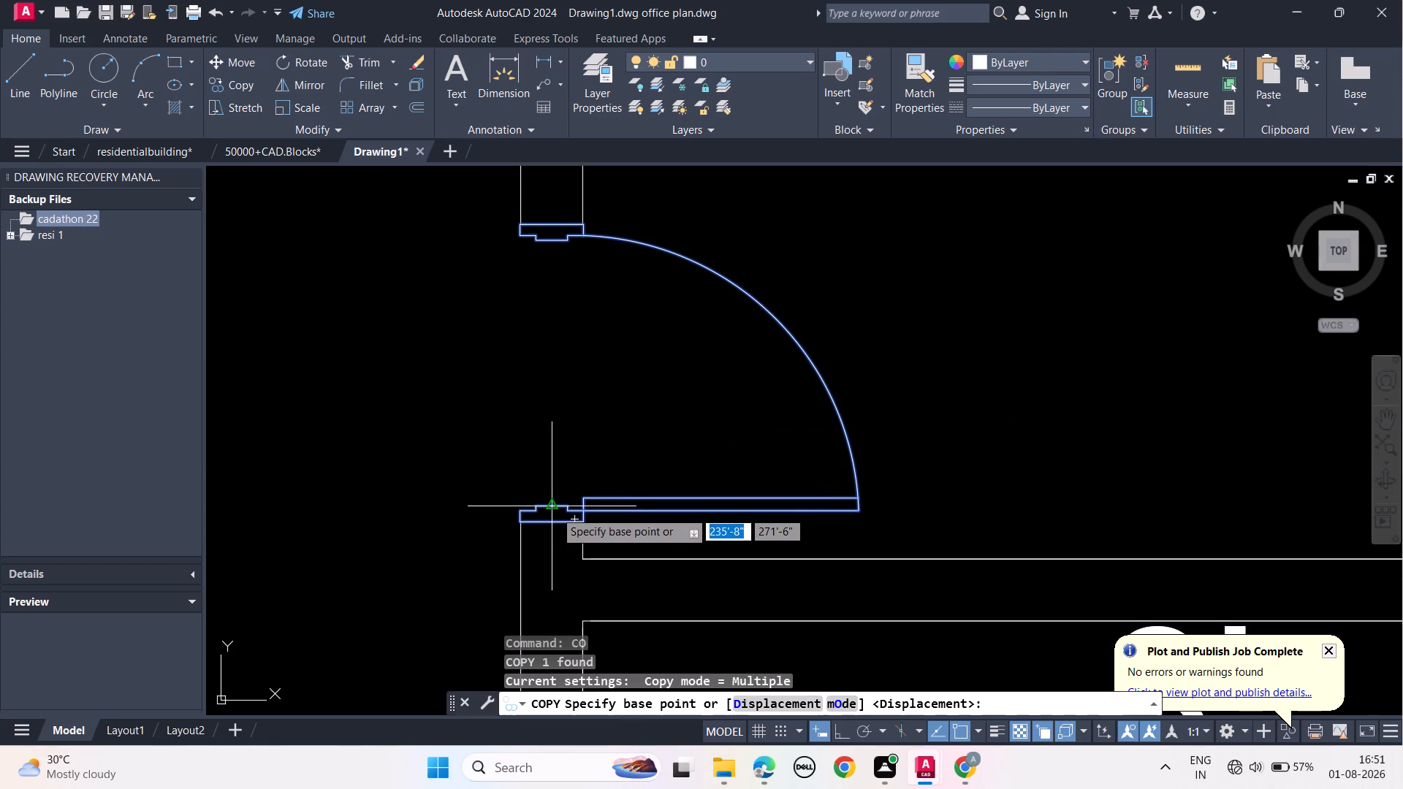
{"action": "left_click", "coordinate": [554, 523]}
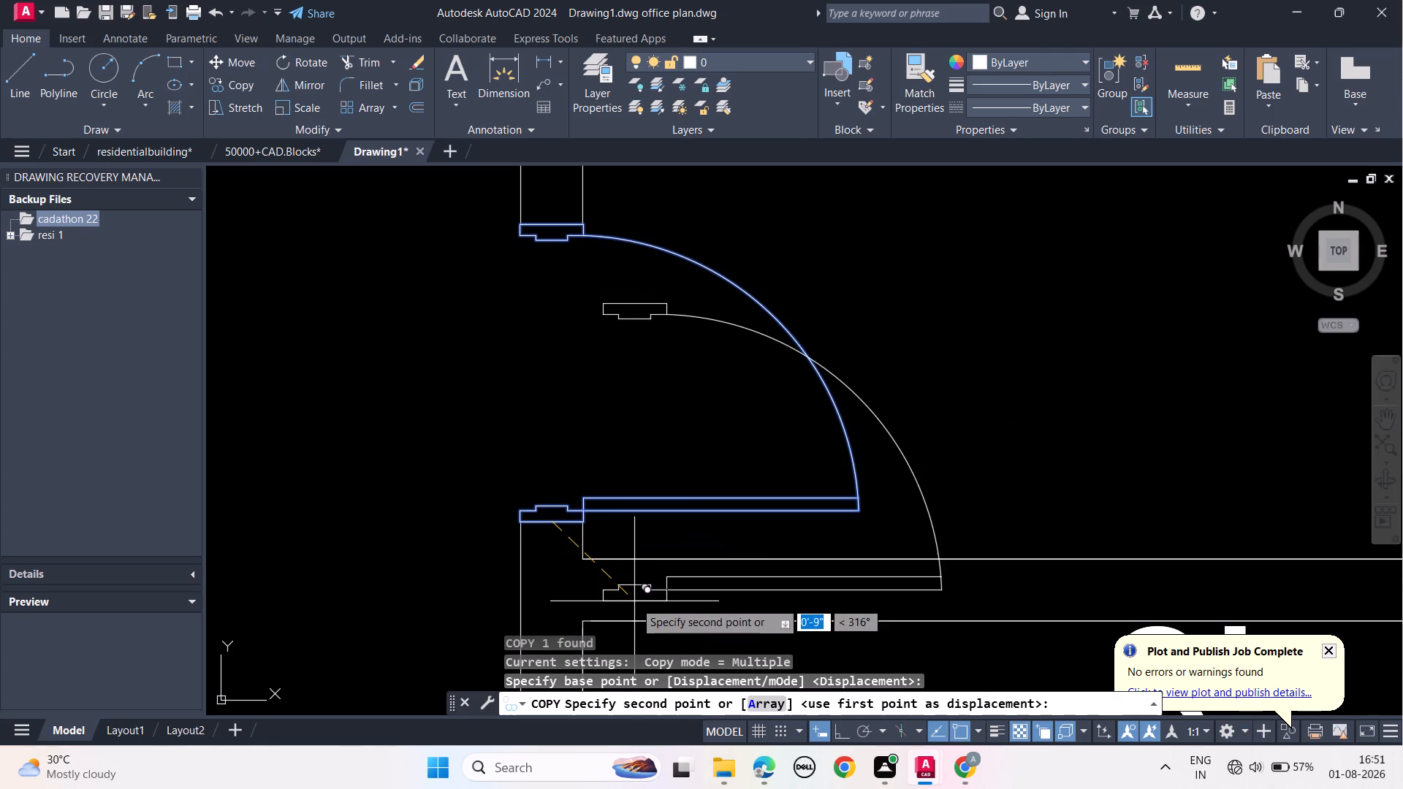
{"action": "middle_click_drag", "start_coordinate": [634, 601], "coordinate": [673, 267]}
{"action": "scroll", "coordinate": [634, 601], "scroll_direction": "down", "scroll_amount": 1}
{"action": "scroll", "coordinate": [650, 434], "scroll_direction": "down", "scroll_amount": 2}
{"action": "middle_click_drag", "start_coordinate": [654, 513], "coordinate": [649, 409]}
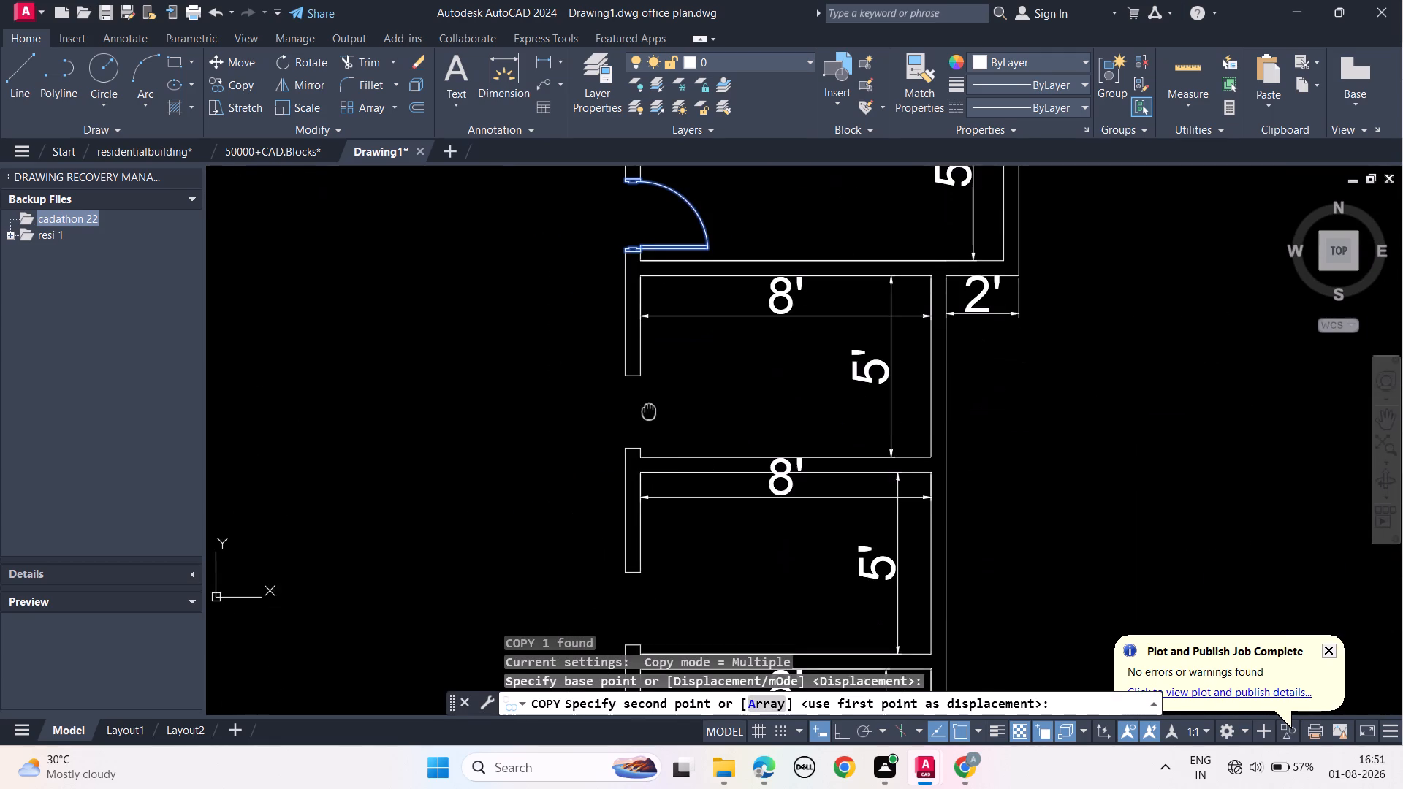
{"action": "scroll", "coordinate": [634, 424], "scroll_direction": "up", "scroll_amount": 2}
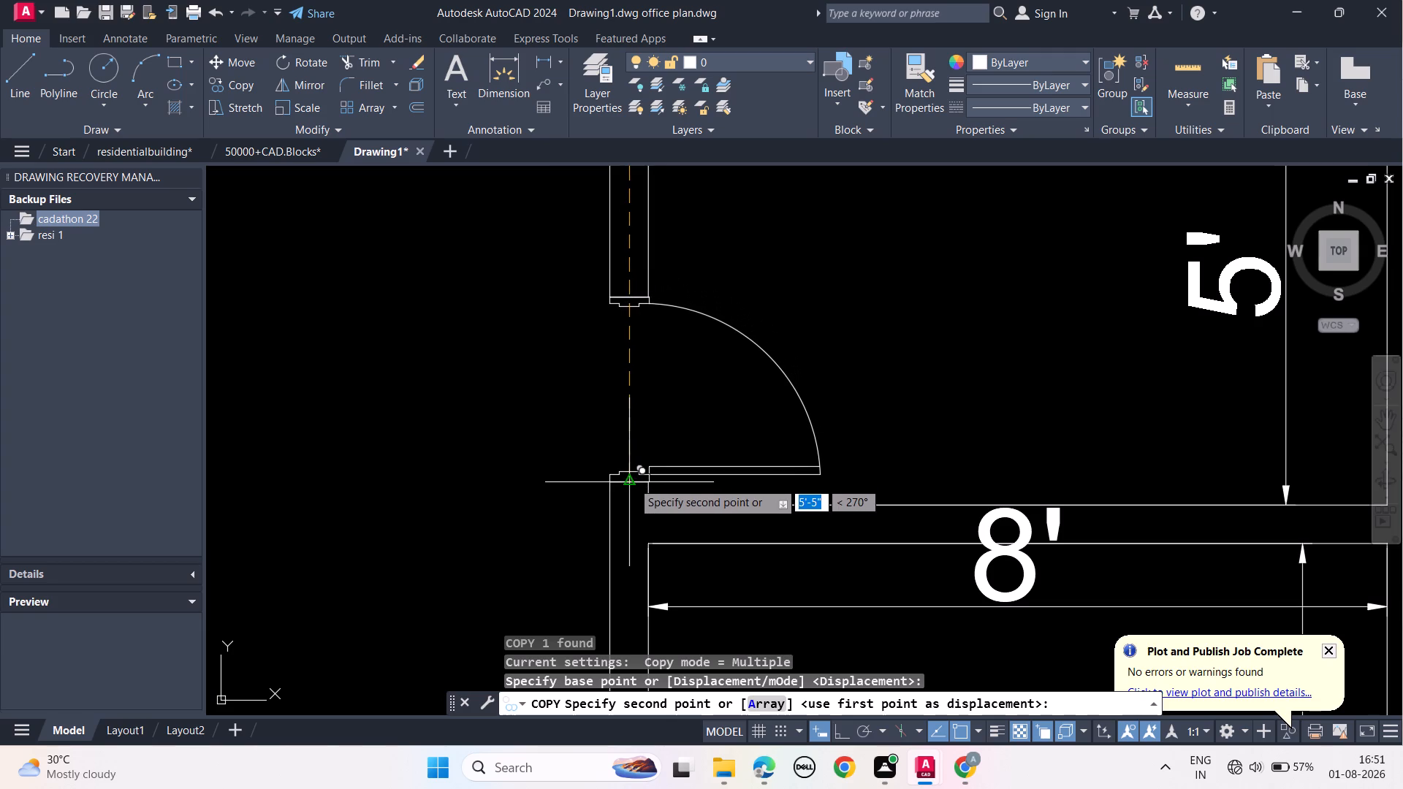
{"action": "left_click", "coordinate": [632, 482]}
Place two more door copies at the lower wall end midpoints of the middle and lowest 8' × 5' rooms.
{"action": "middle_click_drag", "start_coordinate": [735, 575], "coordinate": [693, 175]}
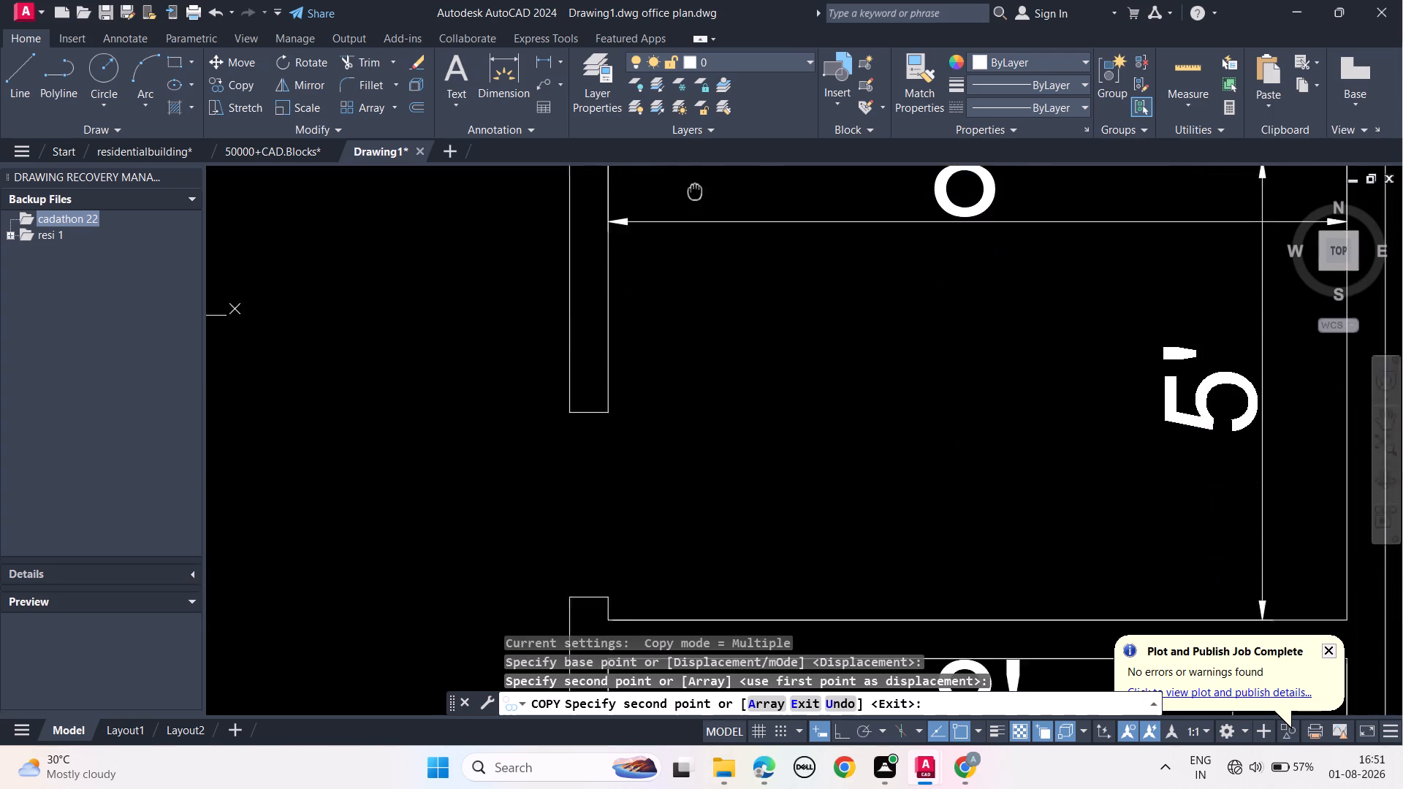
{"action": "scroll", "coordinate": [666, 310], "scroll_direction": "down", "scroll_amount": 1}
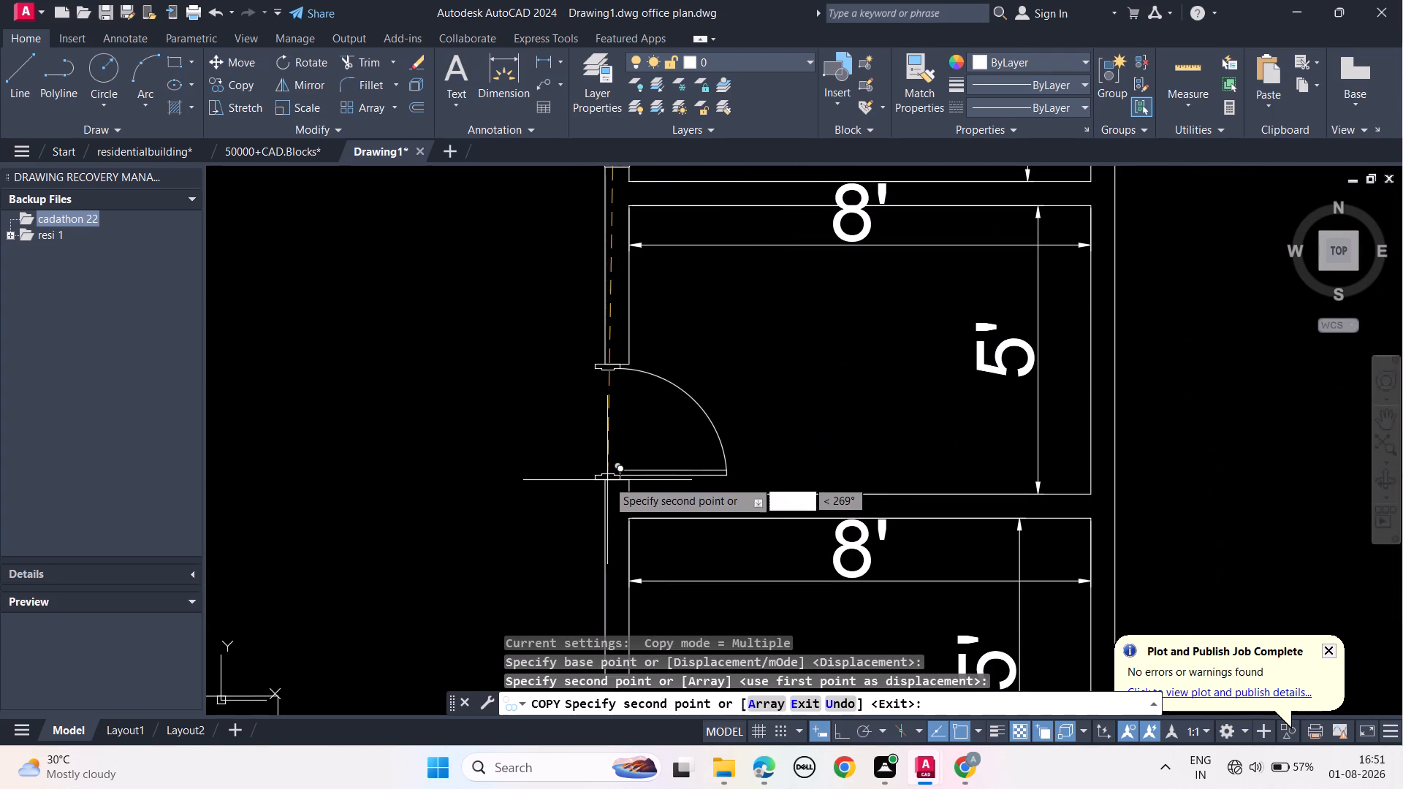
{"action": "scroll", "coordinate": [625, 482], "scroll_direction": "up", "scroll_amount": 2}
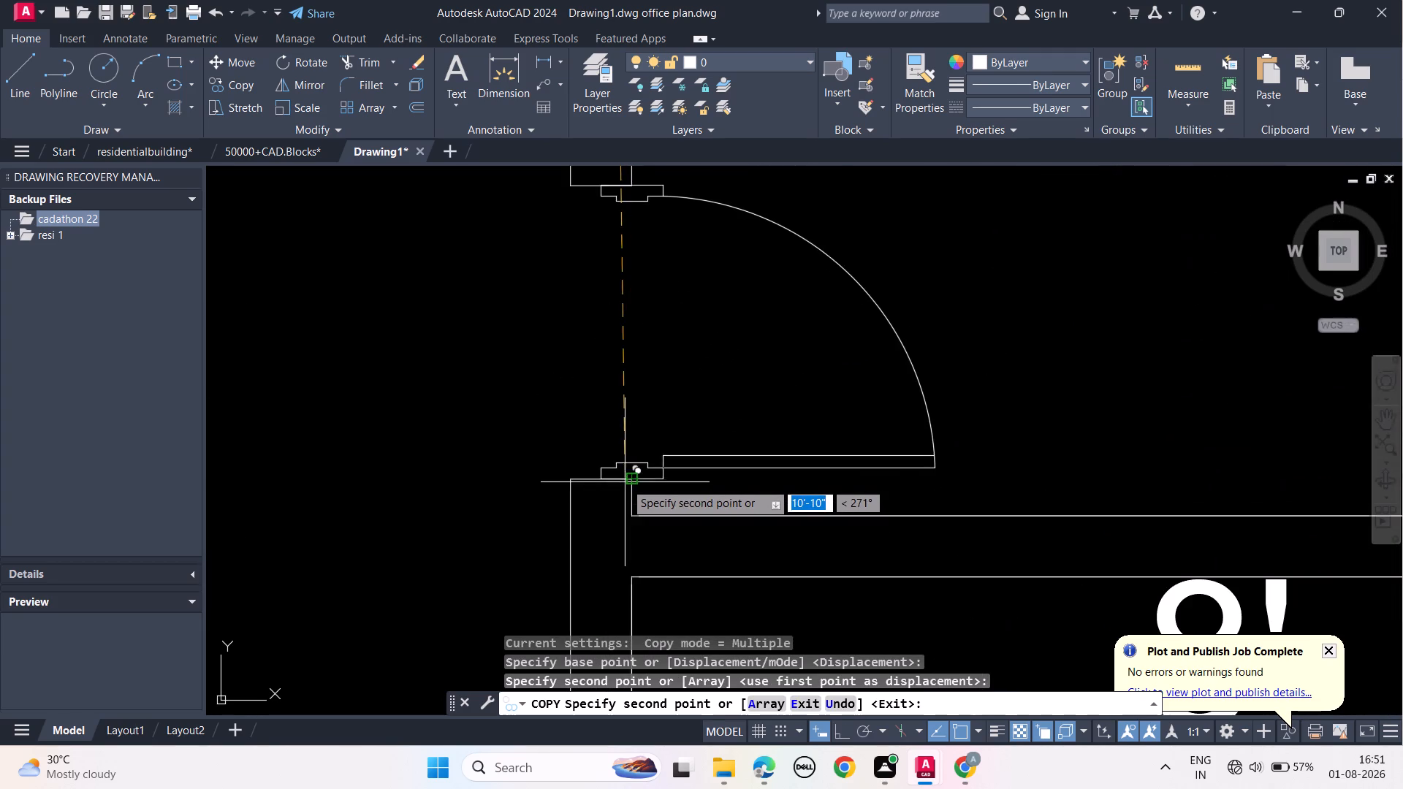
{"action": "left_click", "coordinate": [604, 484]}
{"action": "scroll", "coordinate": [617, 475], "scroll_direction": "down", "scroll_amount": 4}
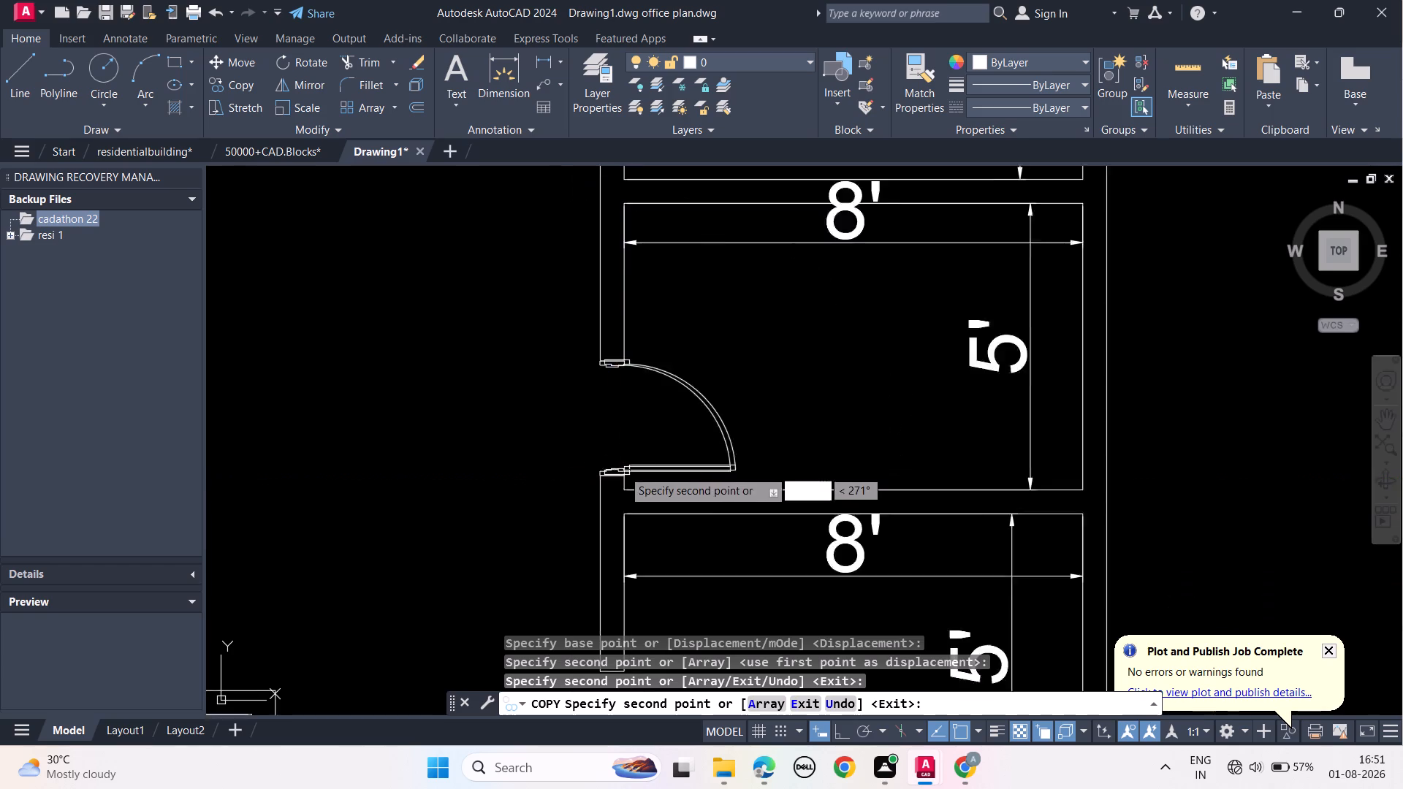
{"action": "middle_click_drag", "start_coordinate": [681, 569], "coordinate": [681, 415]}
{"action": "scroll", "coordinate": [603, 400], "scroll_direction": "up", "scroll_amount": 3}
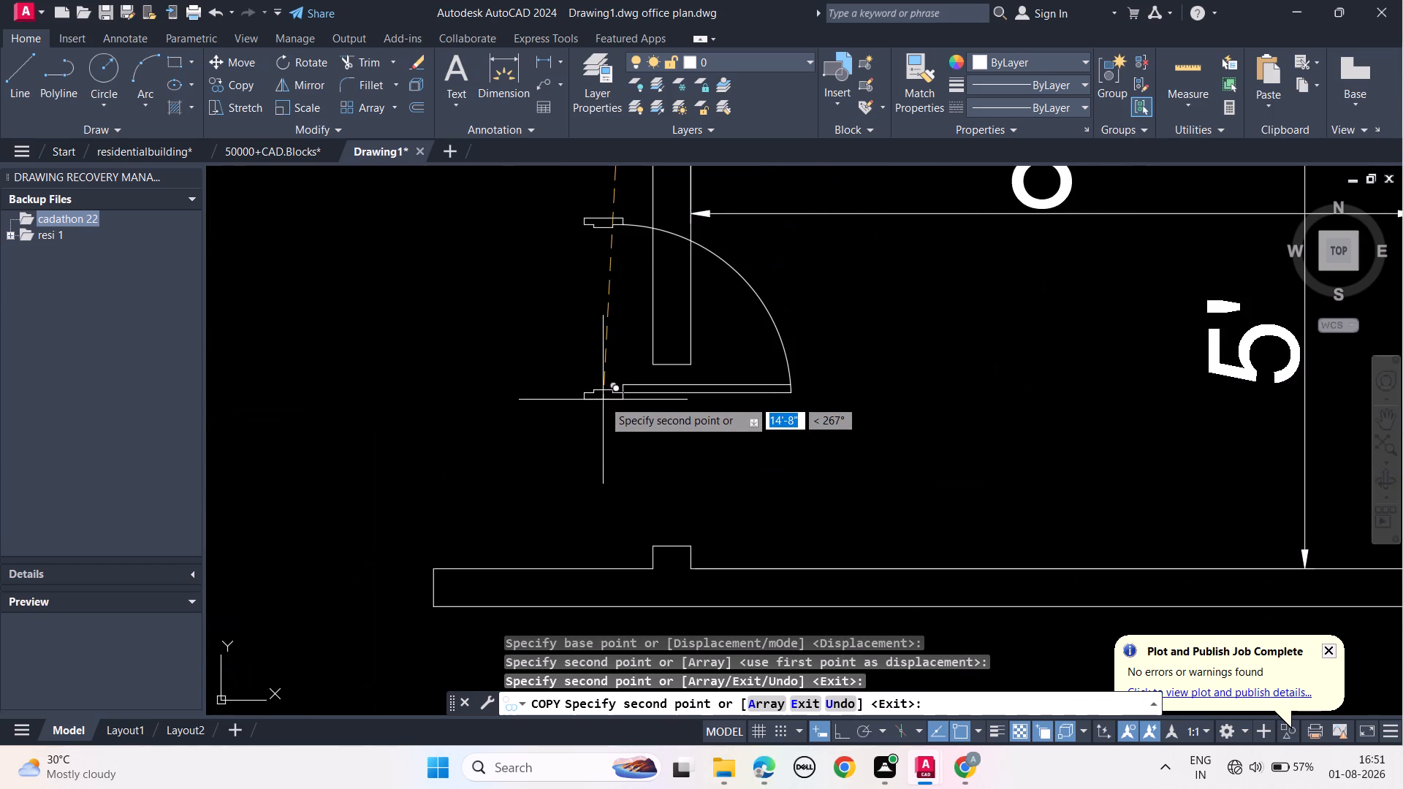
{"action": "left_click", "coordinate": [674, 544]}
{"action": "scroll", "coordinate": [699, 470], "scroll_direction": "down", "scroll_amount": 3}
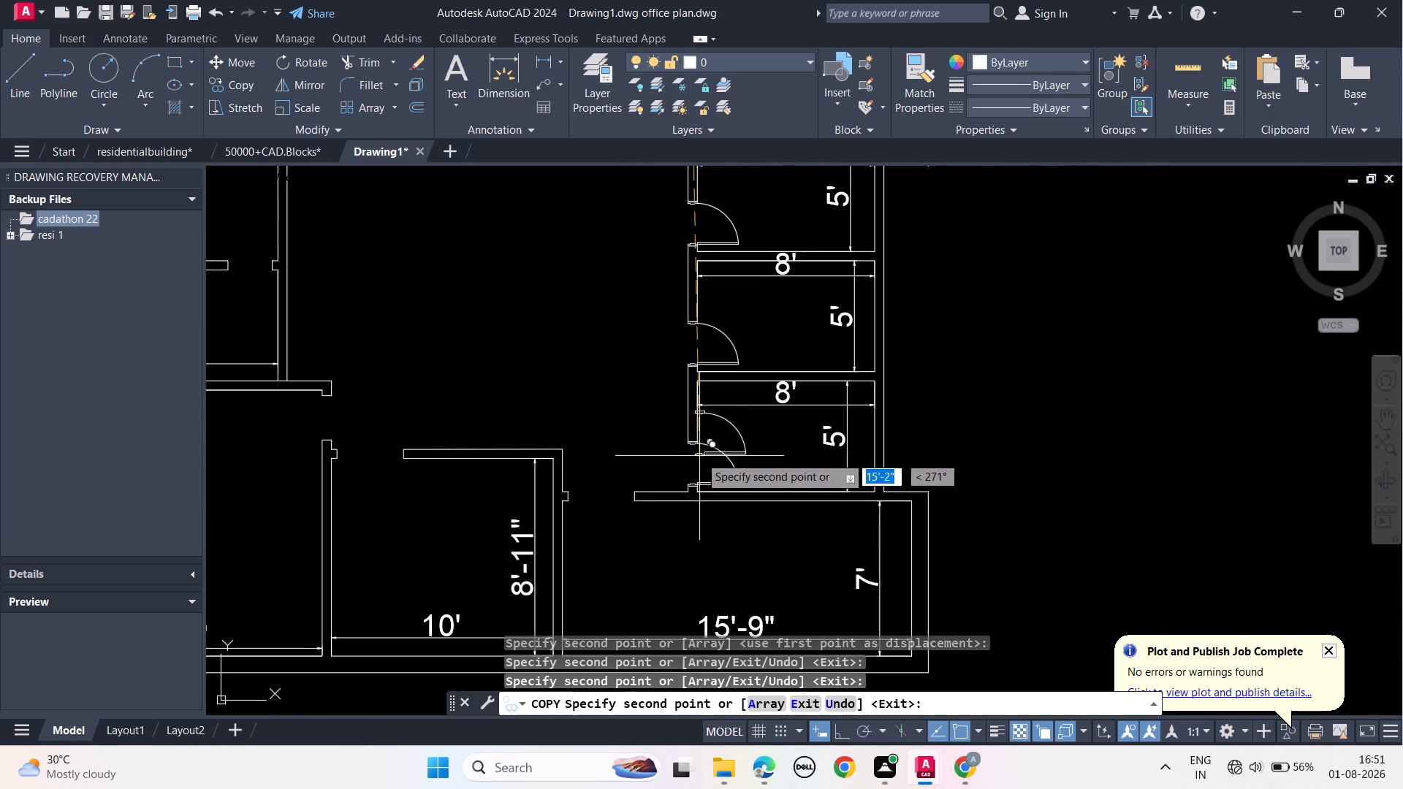
{"action": "scroll", "coordinate": [707, 431], "scroll_direction": "down", "scroll_amount": 1}
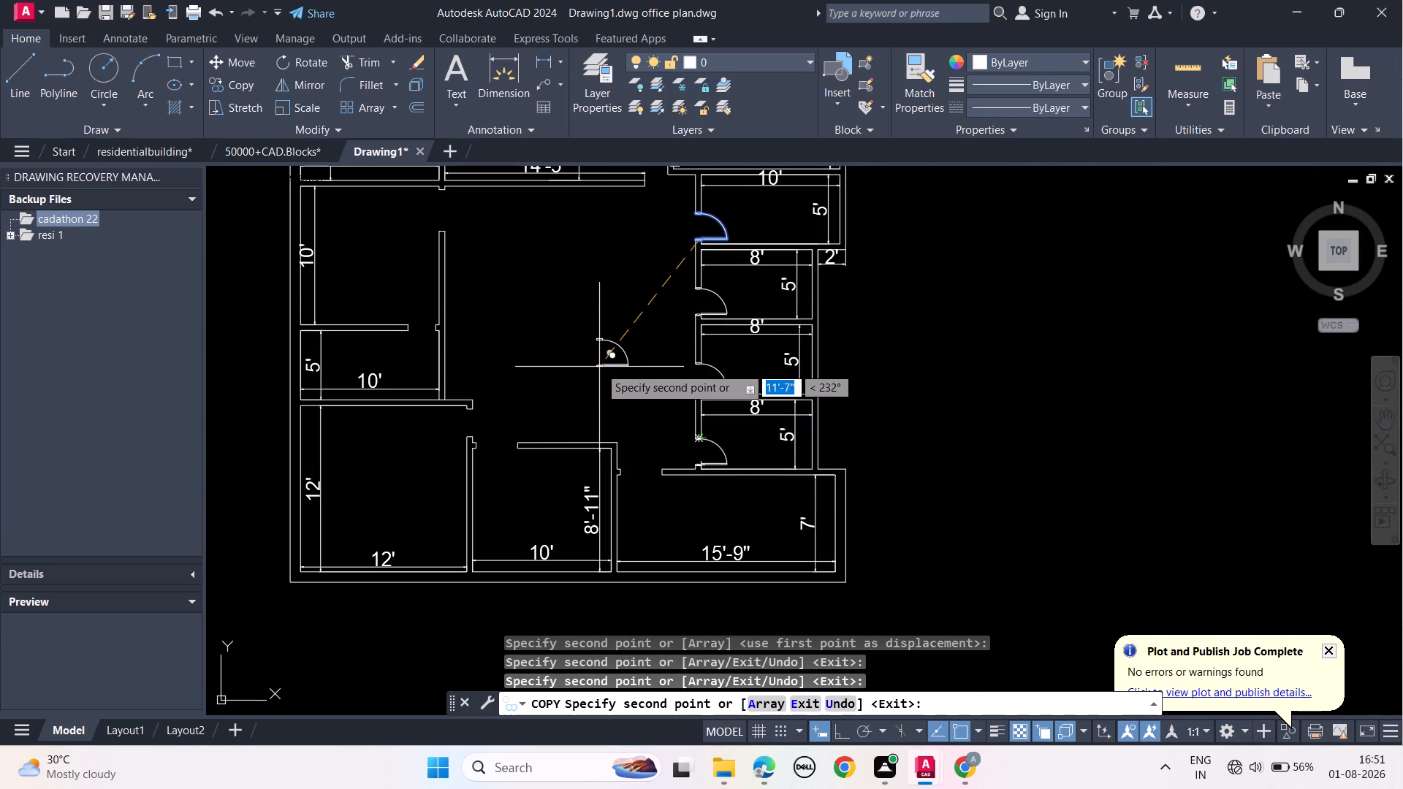
{"action": "key", "text": "Escape"}
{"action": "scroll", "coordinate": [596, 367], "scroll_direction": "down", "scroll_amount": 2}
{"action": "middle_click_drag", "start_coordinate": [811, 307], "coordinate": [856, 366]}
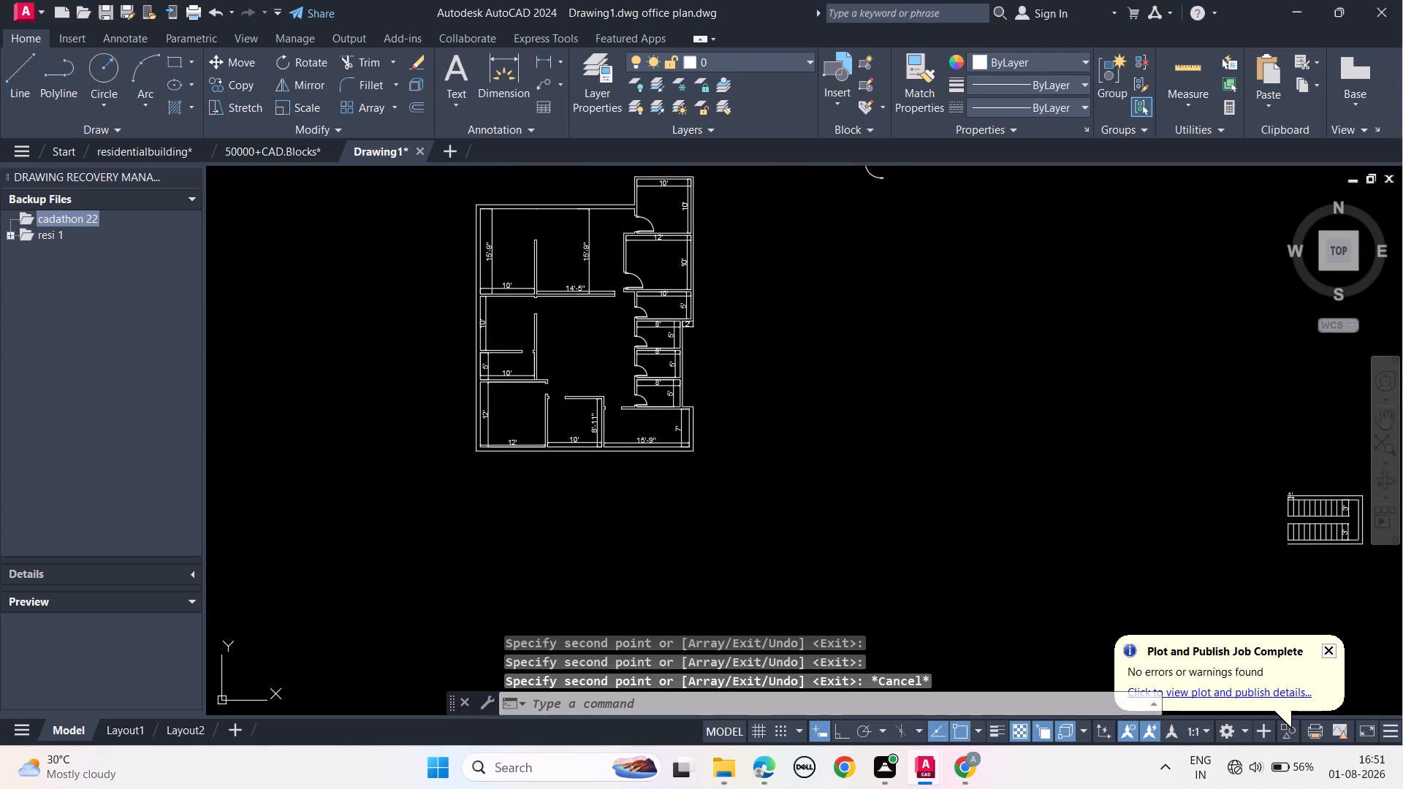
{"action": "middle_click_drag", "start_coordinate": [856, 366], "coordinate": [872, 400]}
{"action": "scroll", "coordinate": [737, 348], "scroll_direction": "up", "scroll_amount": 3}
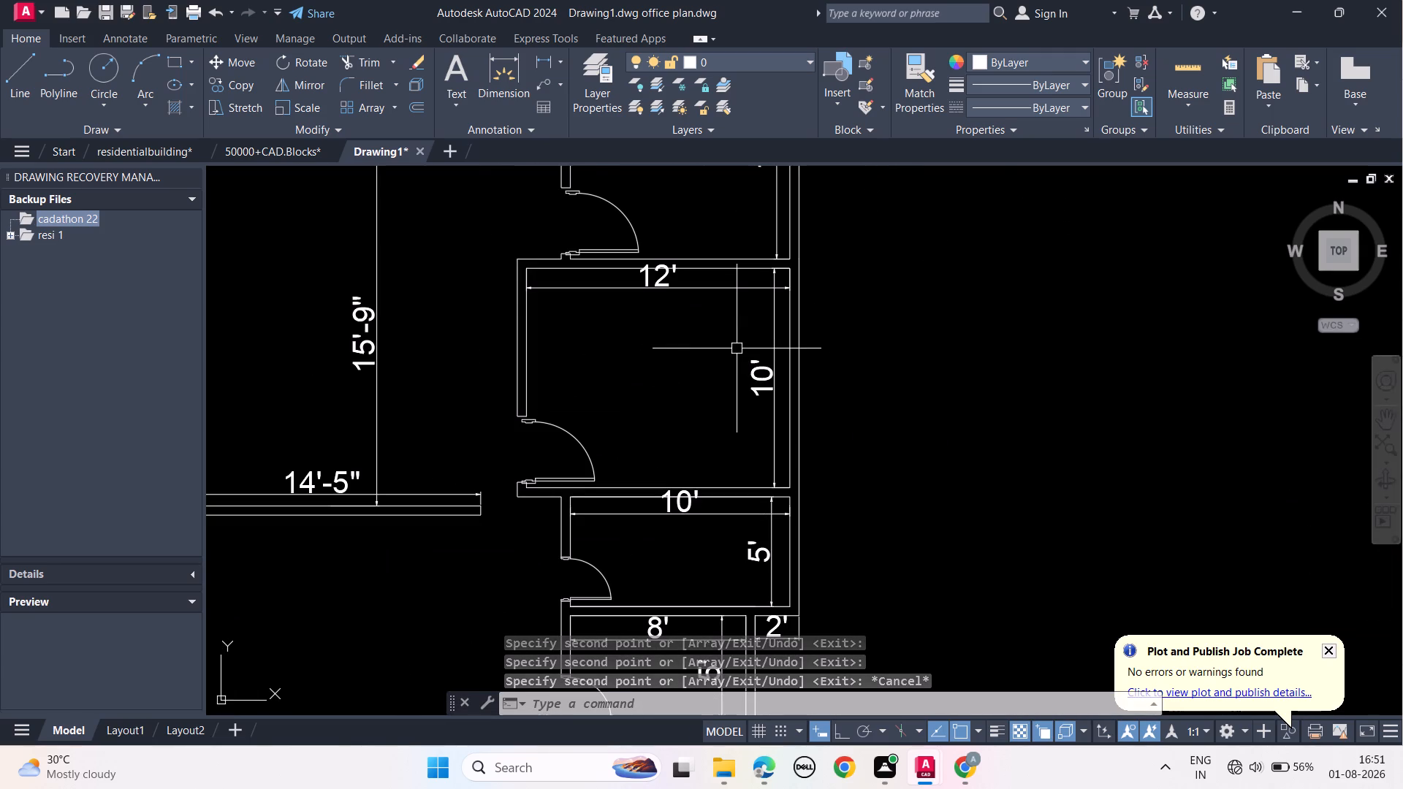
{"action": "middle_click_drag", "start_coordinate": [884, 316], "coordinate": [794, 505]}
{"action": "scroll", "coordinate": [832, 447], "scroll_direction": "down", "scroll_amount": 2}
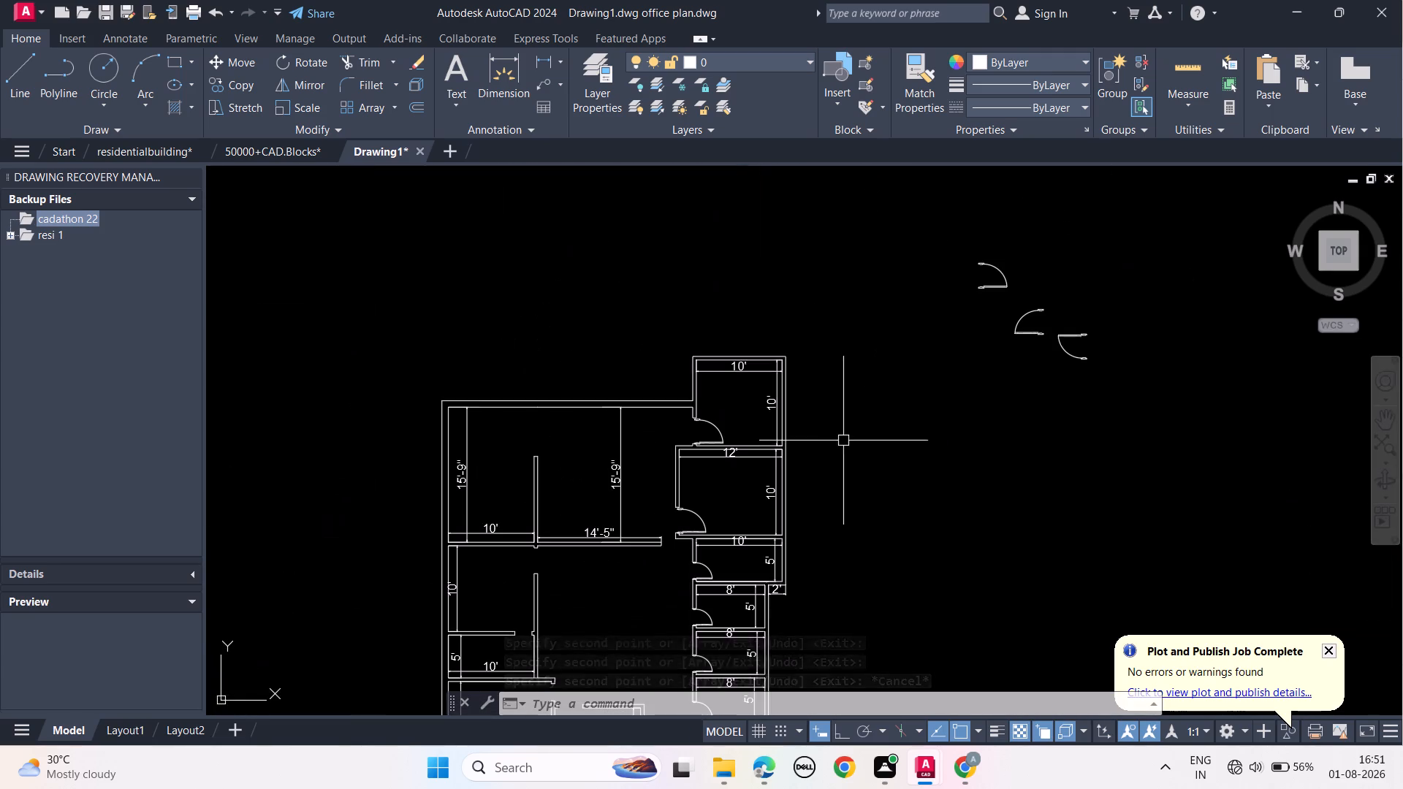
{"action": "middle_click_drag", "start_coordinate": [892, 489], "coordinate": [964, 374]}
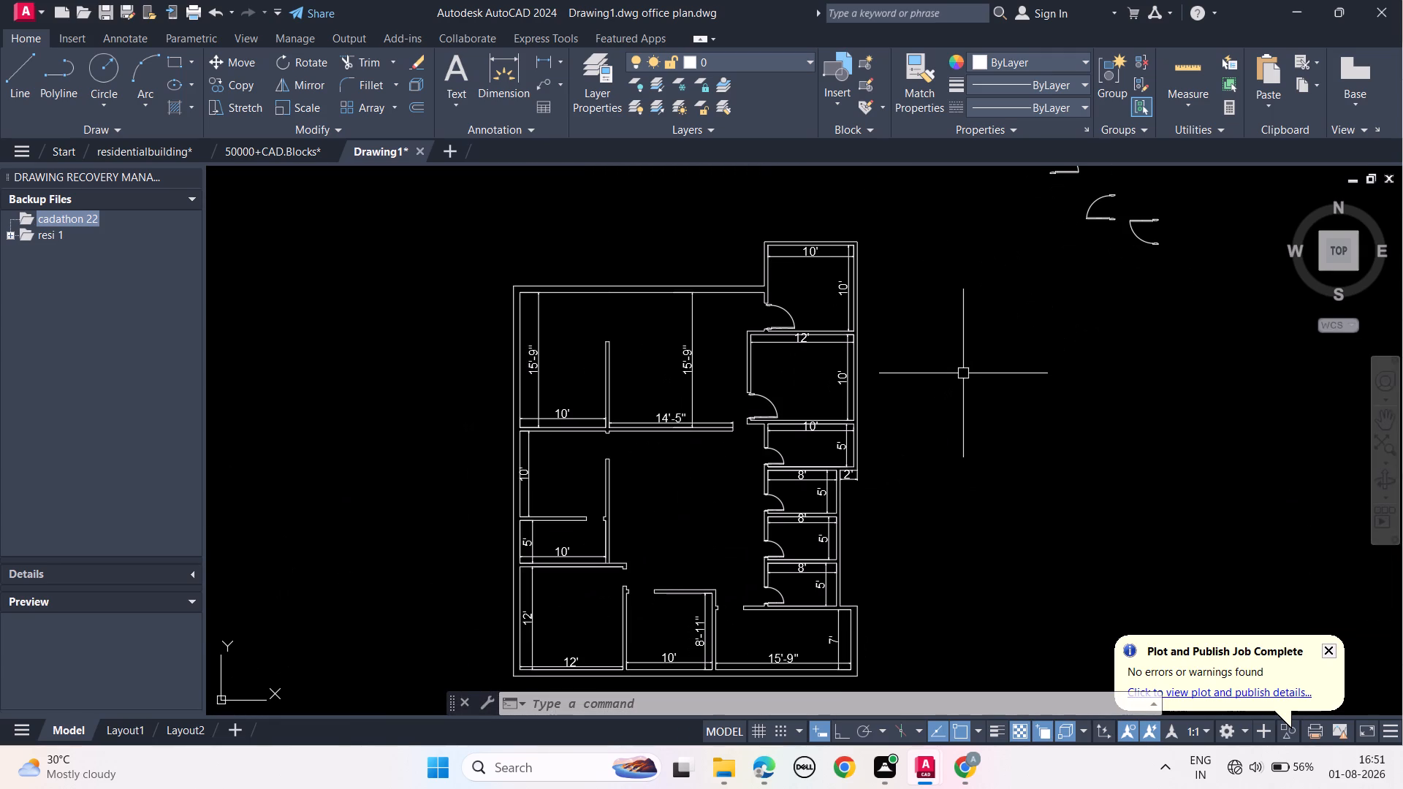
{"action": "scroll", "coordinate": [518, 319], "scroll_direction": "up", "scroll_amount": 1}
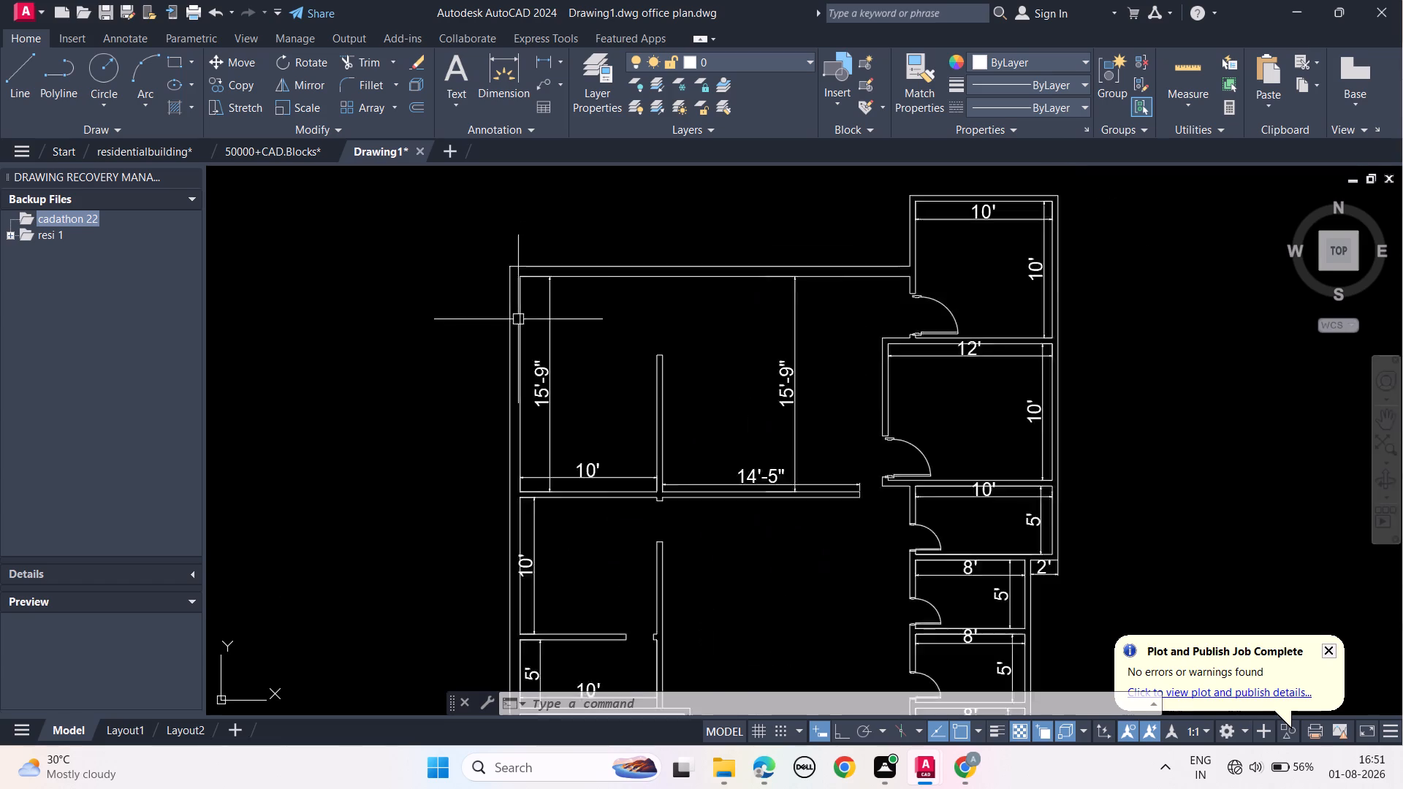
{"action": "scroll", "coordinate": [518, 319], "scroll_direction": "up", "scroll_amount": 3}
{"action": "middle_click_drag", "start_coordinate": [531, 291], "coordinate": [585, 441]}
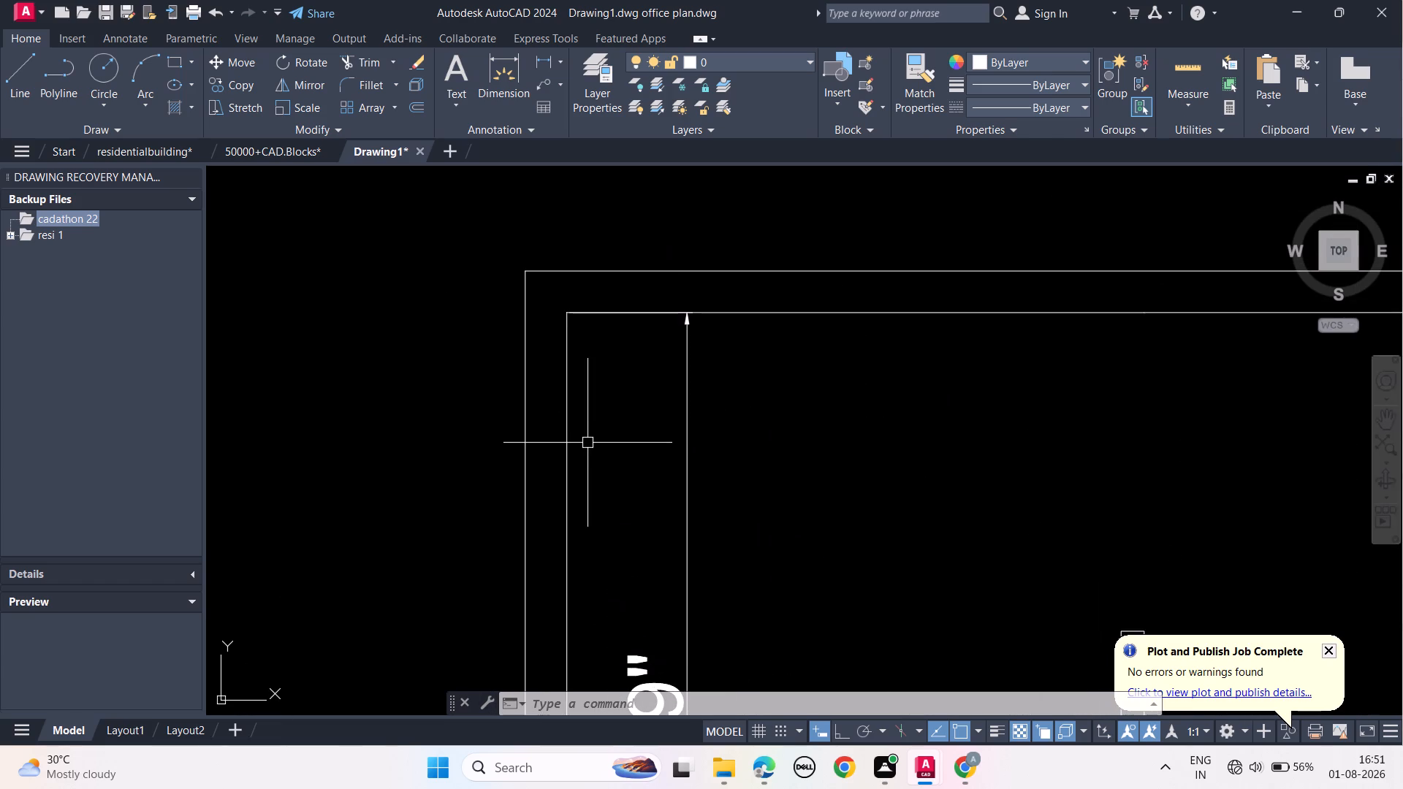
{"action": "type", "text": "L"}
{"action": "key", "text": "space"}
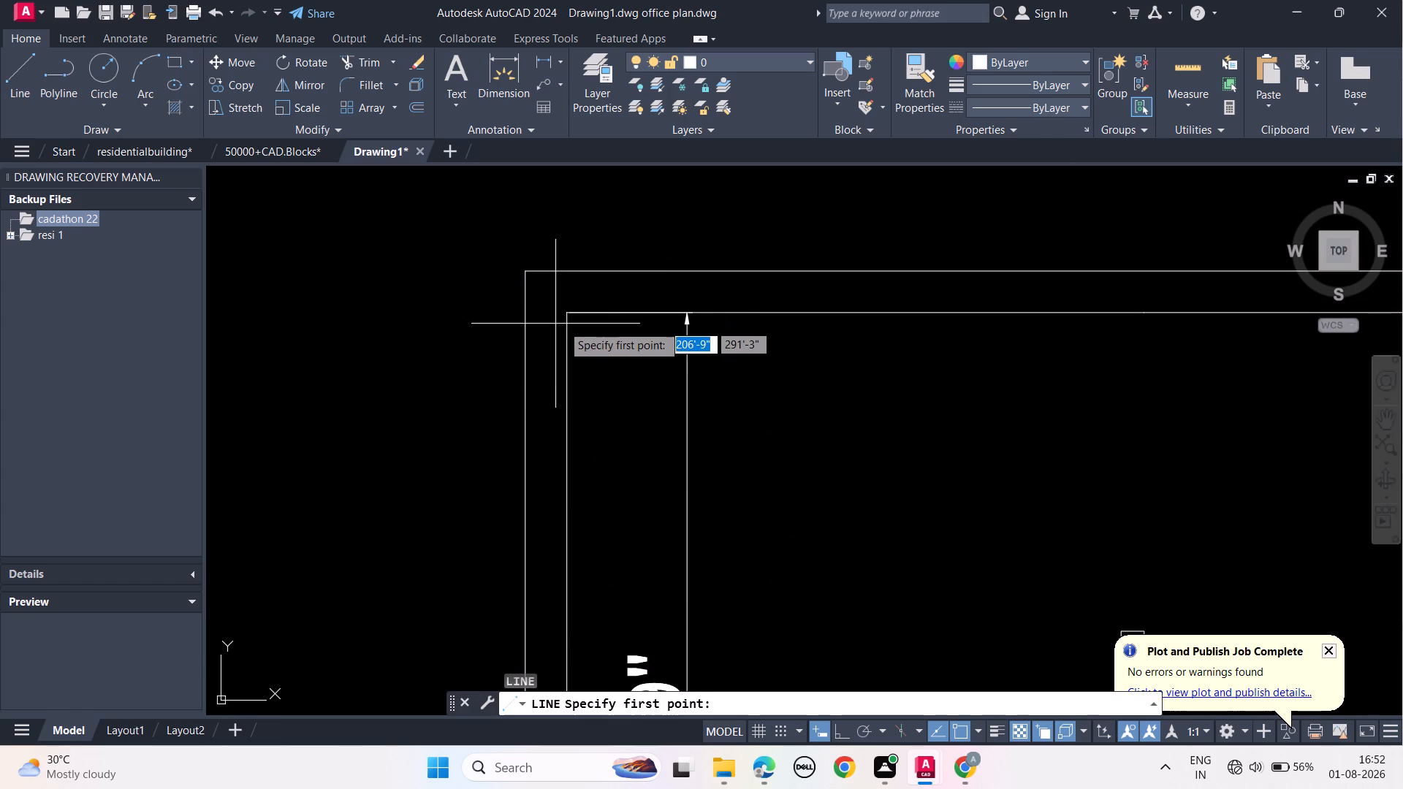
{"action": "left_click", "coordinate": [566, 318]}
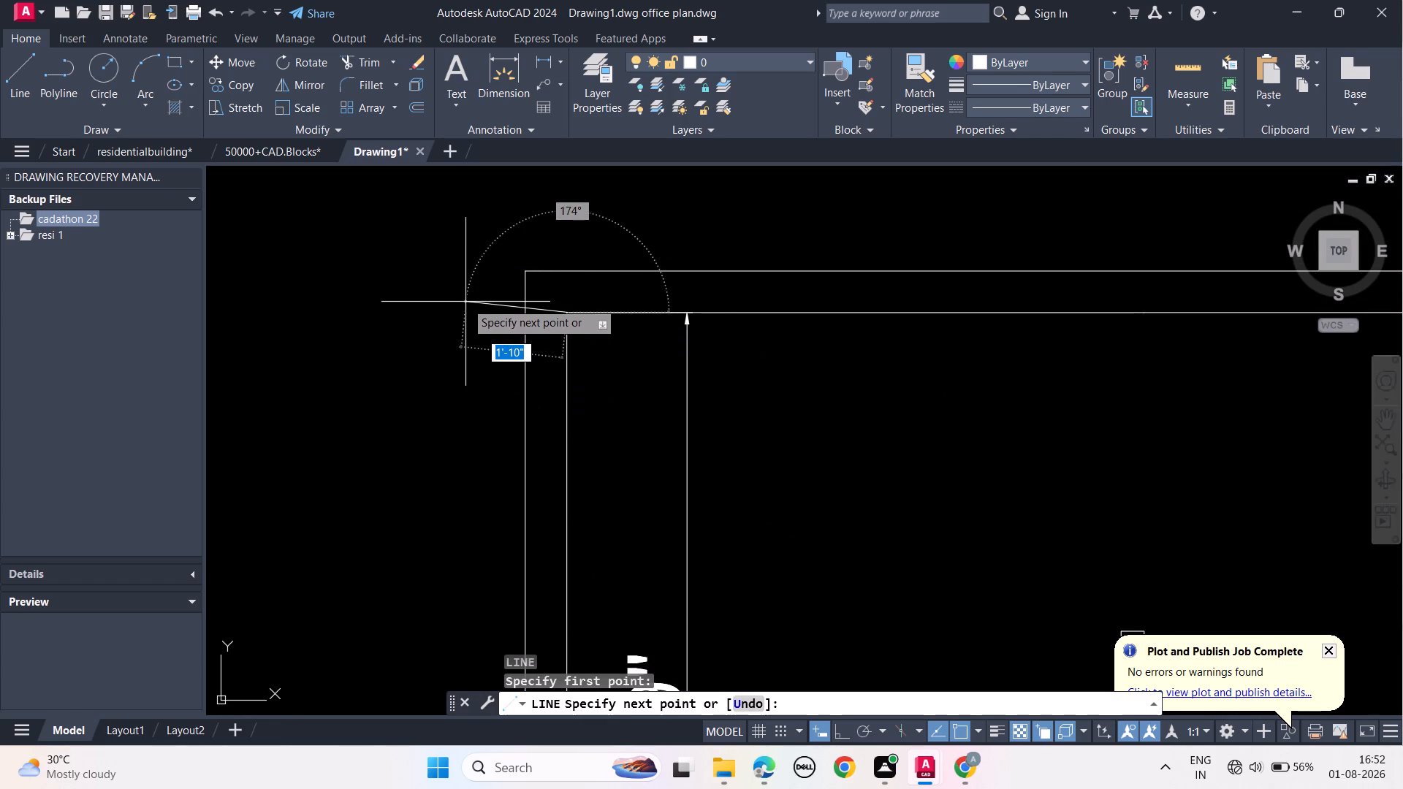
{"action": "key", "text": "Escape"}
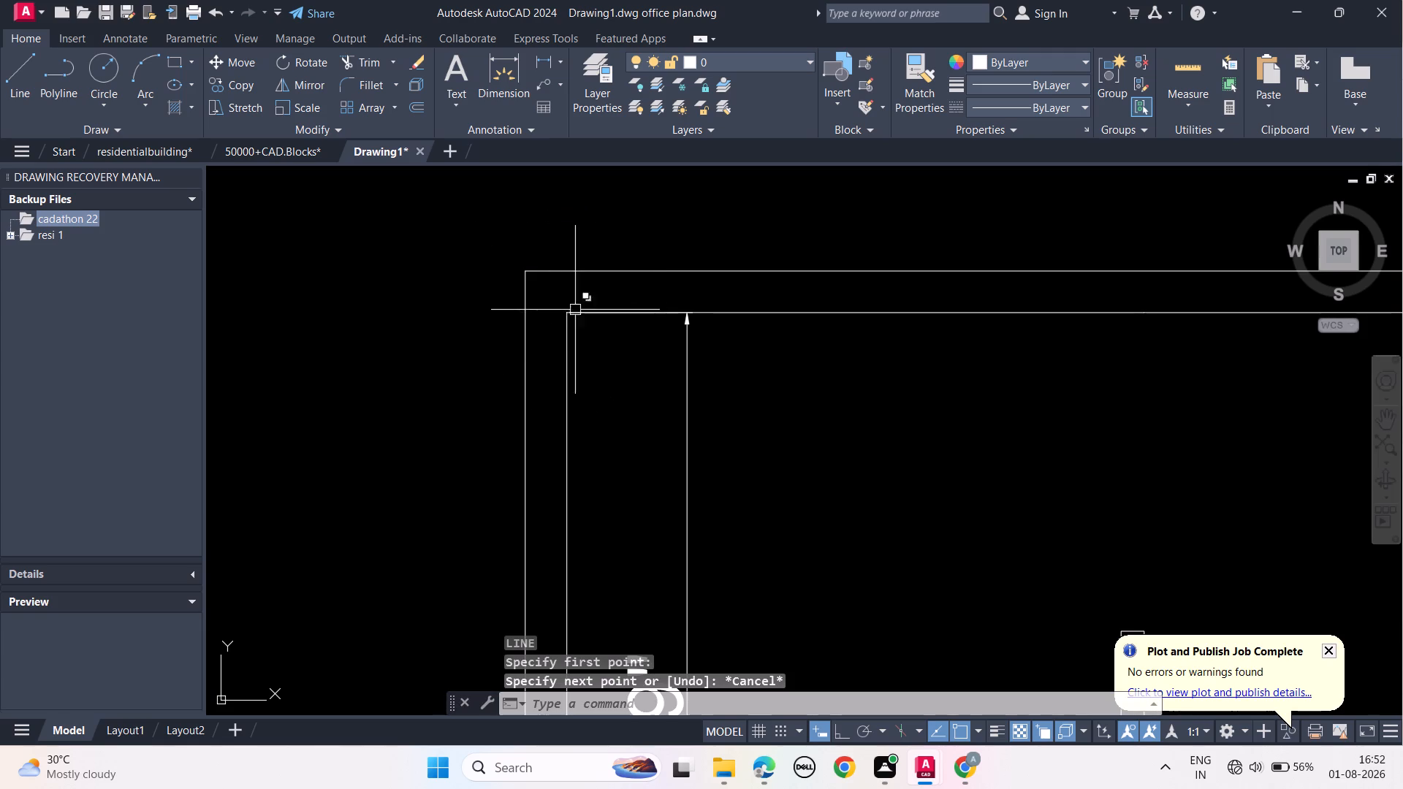
Turn on Ortho mode.
{"action": "left_click", "coordinate": [841, 736]}
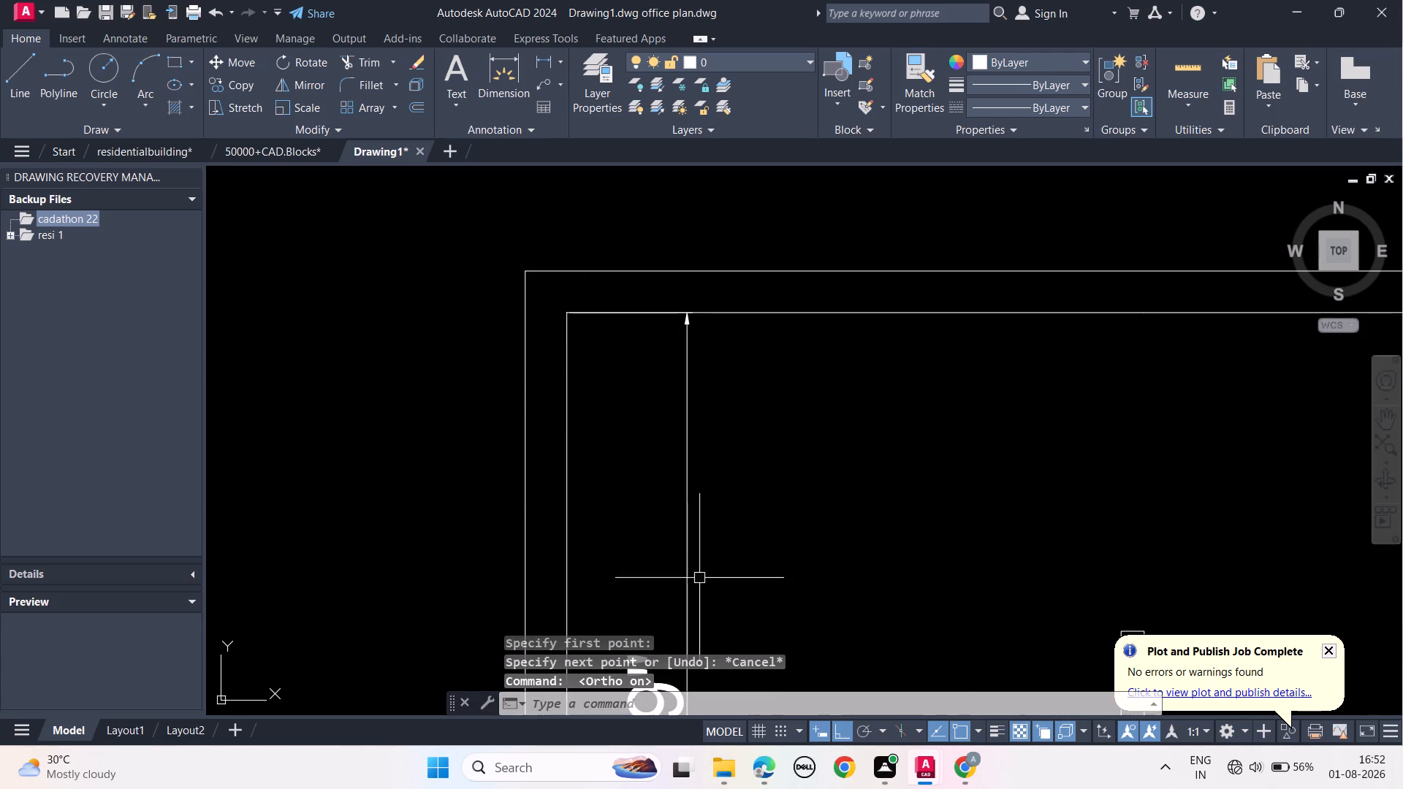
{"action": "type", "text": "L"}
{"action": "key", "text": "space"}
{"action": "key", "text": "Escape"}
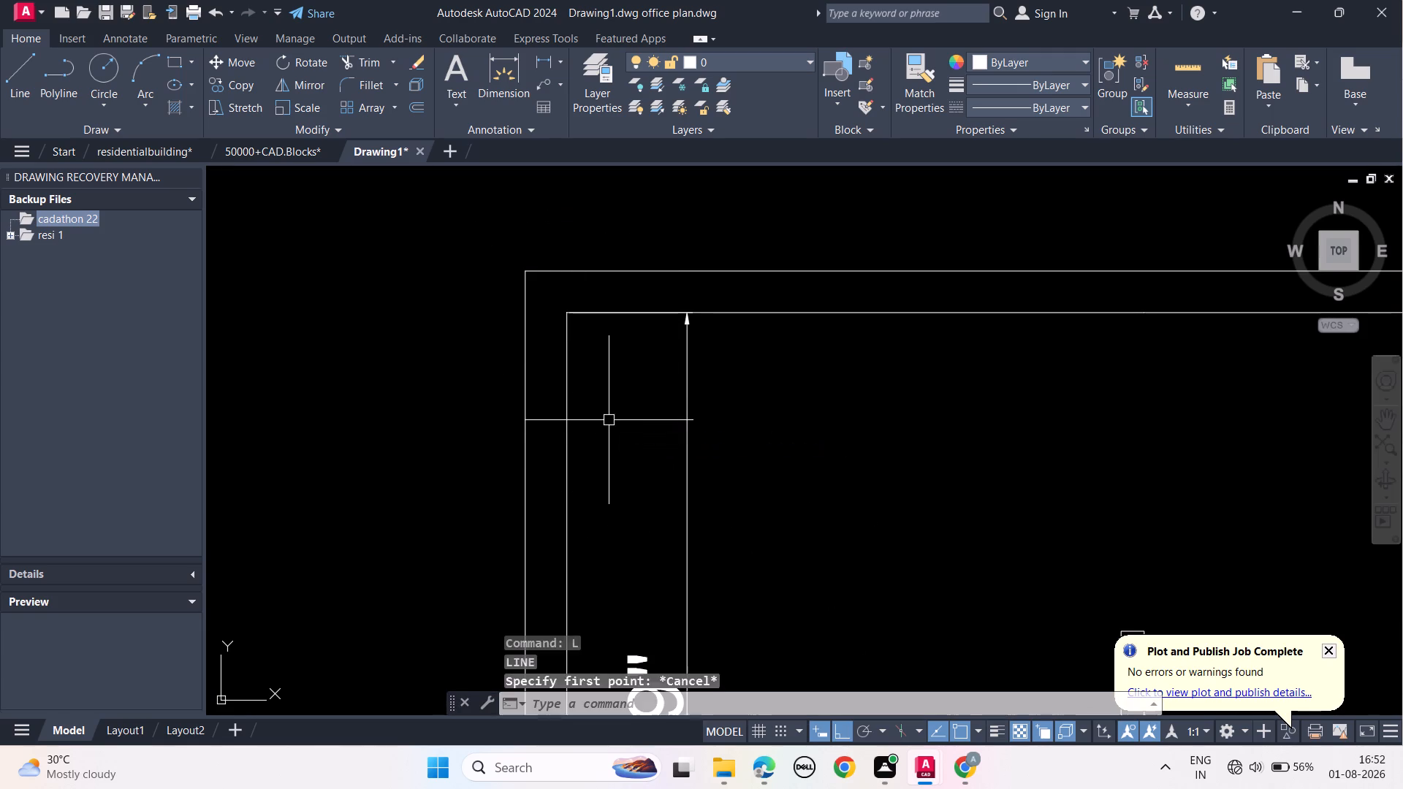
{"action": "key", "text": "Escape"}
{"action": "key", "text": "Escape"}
Draw a horizontal line from the upper-left room's inner top-left corner across the outer wall, ending beyond its outer face.
{"action": "type", "text": "L"}
{"action": "key", "text": "space"}
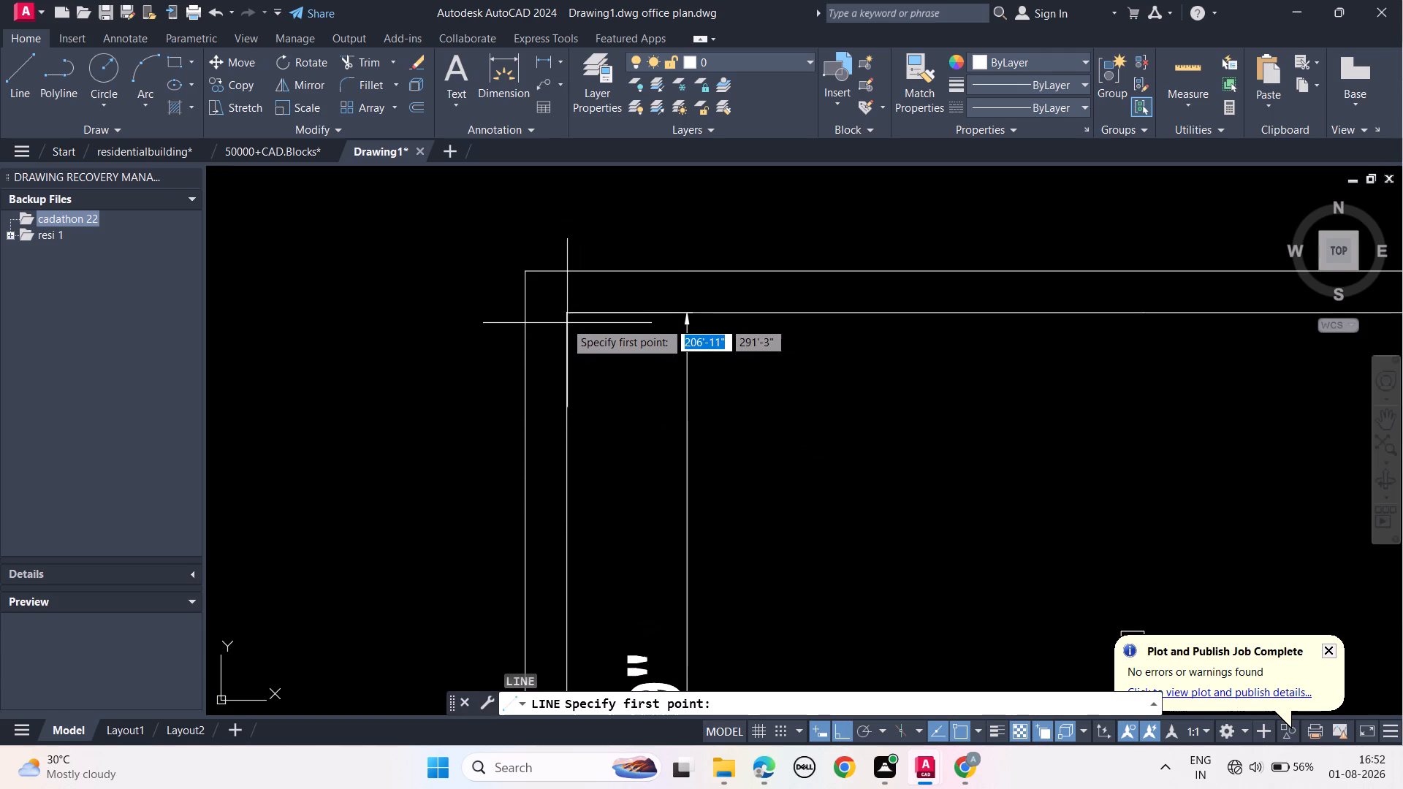
{"action": "left_click", "coordinate": [567, 313]}
{"action": "left_click", "coordinate": [471, 310]}
{"action": "key", "text": "Escape"}
{"action": "key", "text": "Escape"}
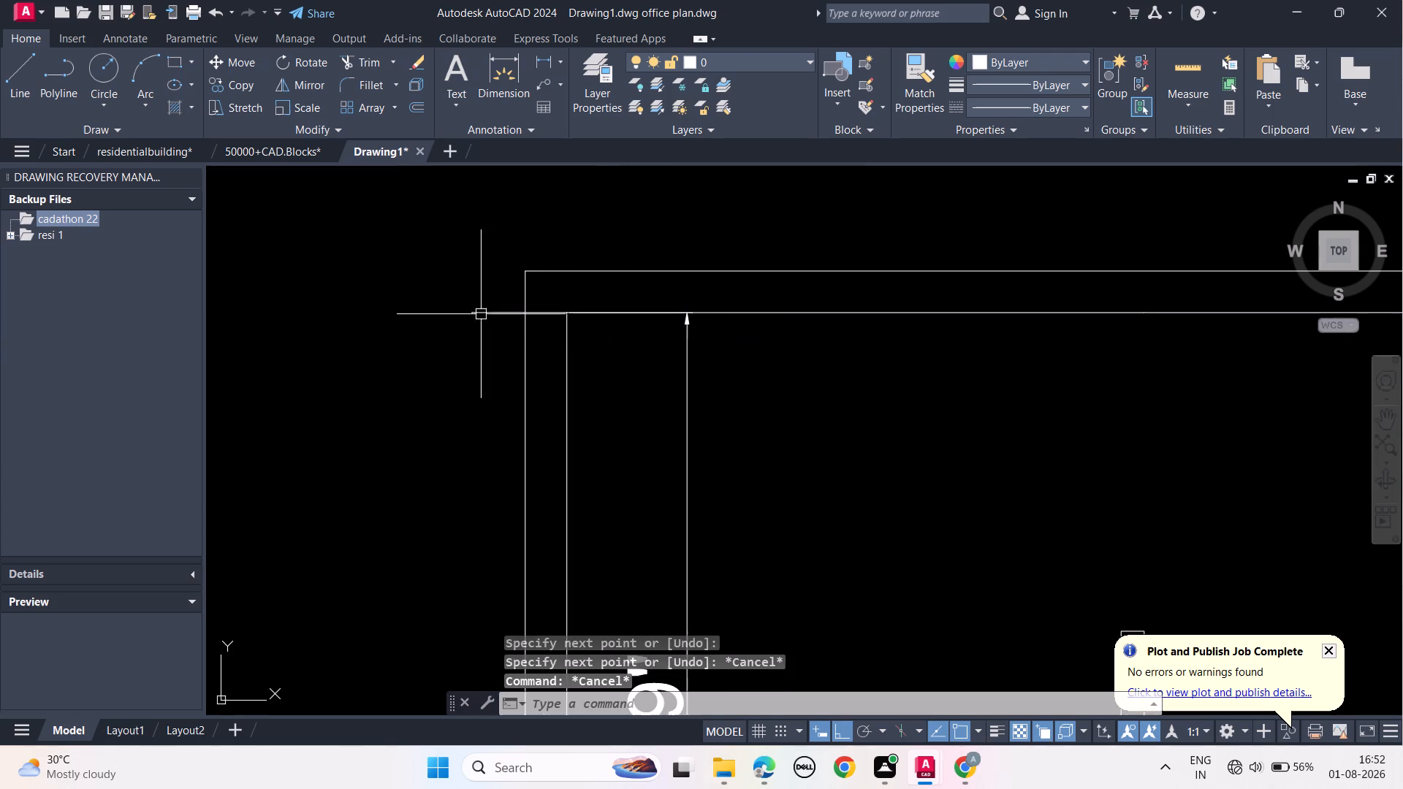
{"action": "key", "text": "Escape"}
{"action": "key", "text": "Escape"}
{"action": "key", "text": "Escape"}
Trim the part of the line that extends beyond the outer face of the left wall.
{"action": "type", "text": "TR"}
{"action": "key", "text": "space"}
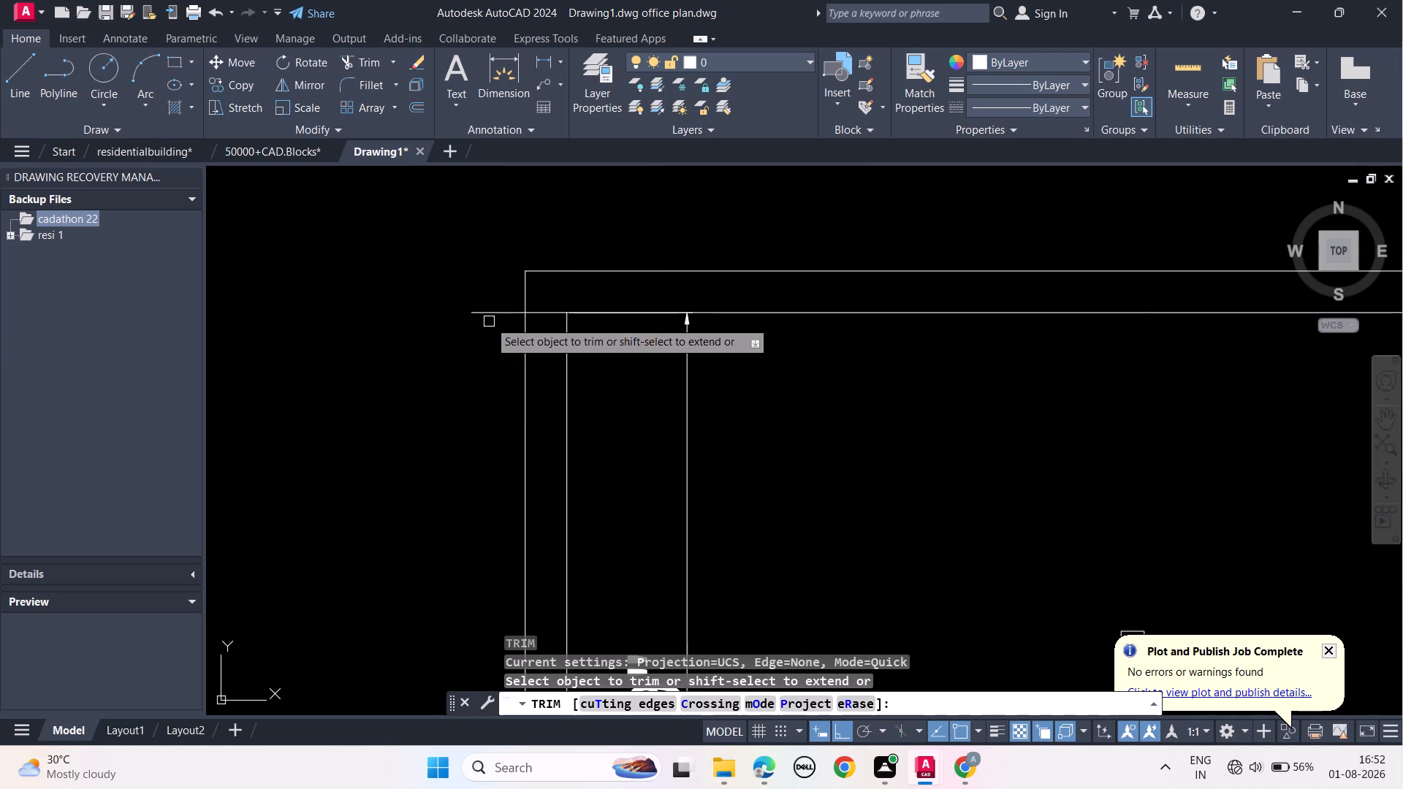
{"action": "left_click", "coordinate": [492, 314]}
{"action": "key", "text": "Escape"}
{"action": "key", "text": "Escape"}
{"action": "key", "text": "Escape"}
Offset the short line across the left wall 3" downward.
{"action": "left_click", "coordinate": [541, 313]}
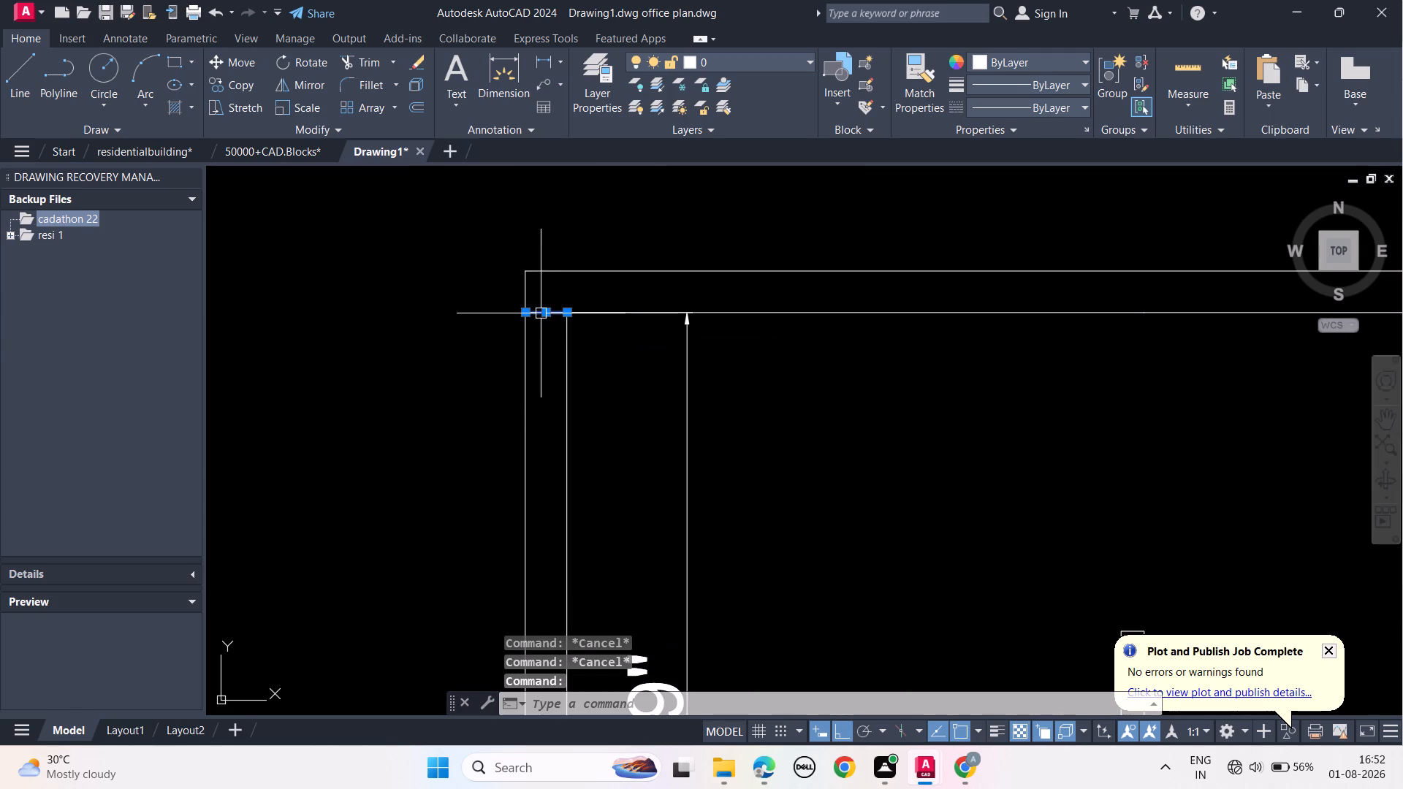
{"action": "type", "text": "OFF"}
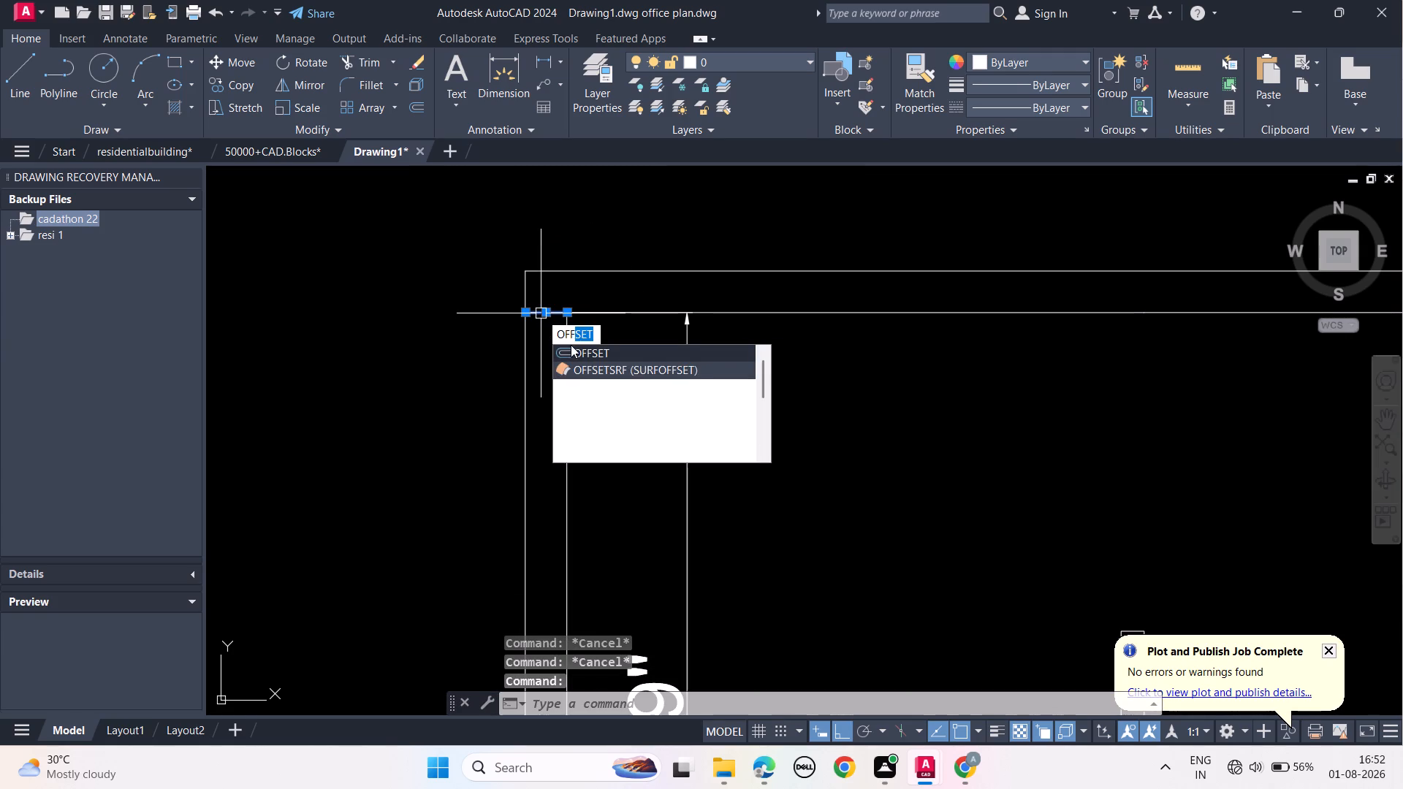
{"action": "left_click", "coordinate": [577, 348]}
{"action": "type", "text": "3\""}
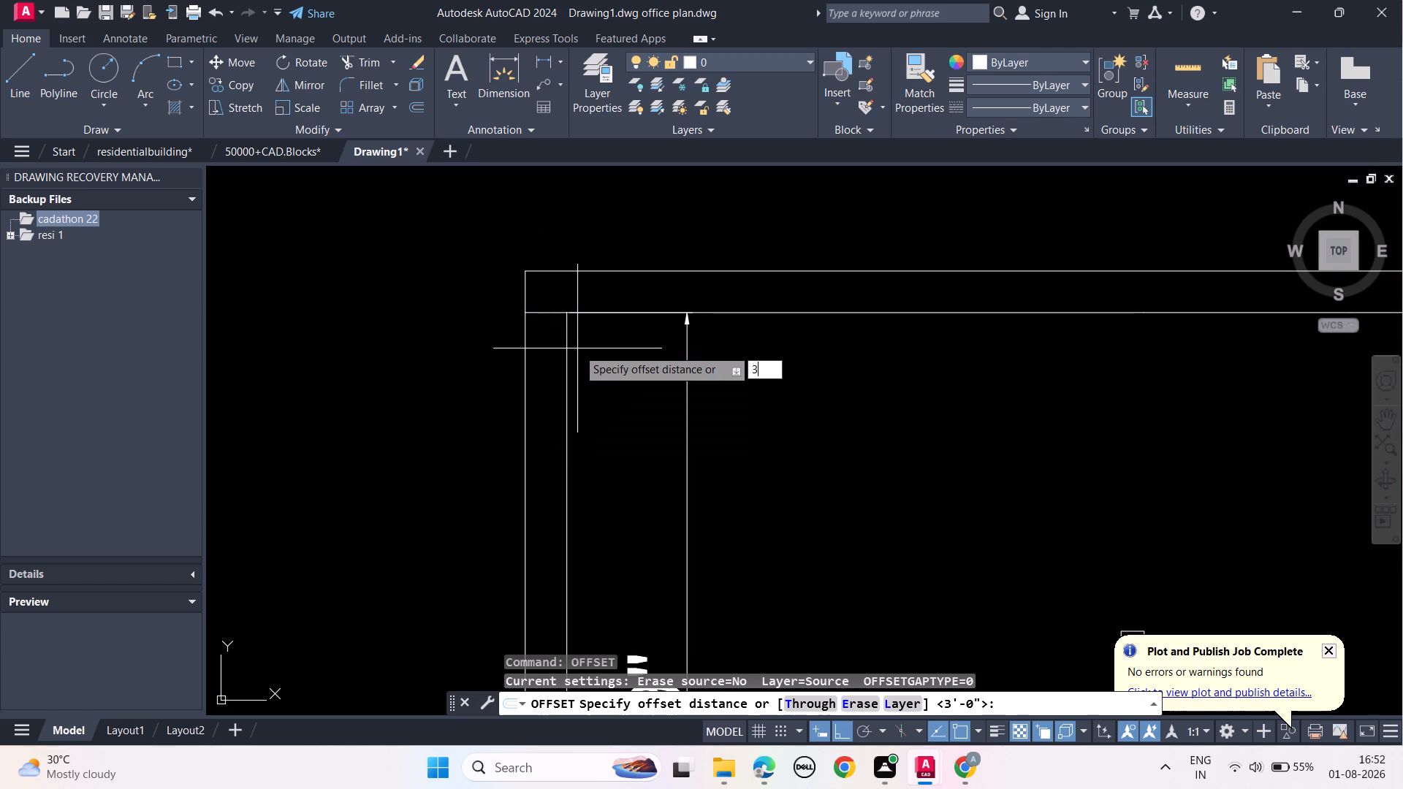
{"action": "key", "text": "Return"}
{"action": "left_click", "coordinate": [584, 387]}
{"action": "key", "text": "Escape"}
{"action": "key", "text": "Escape"}
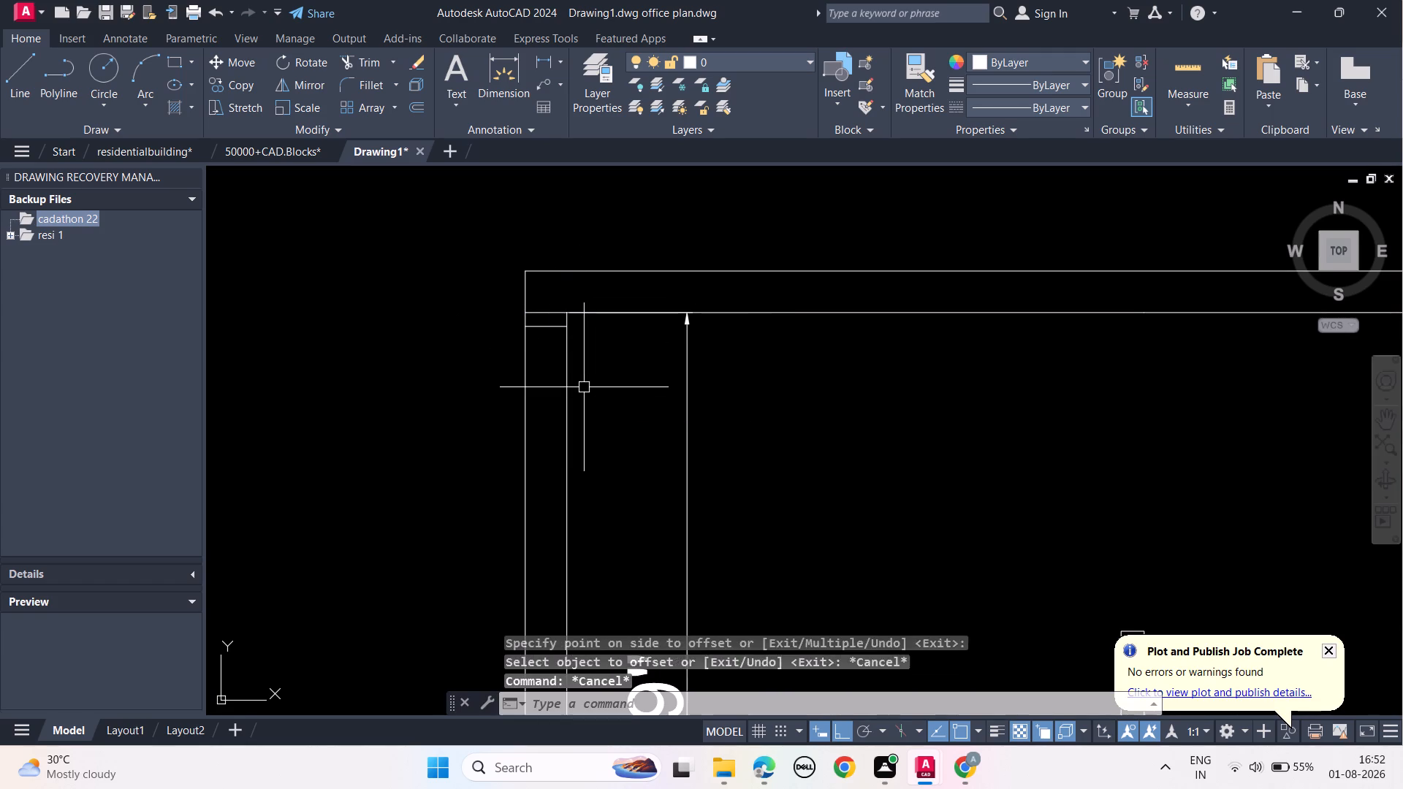
{"action": "key", "text": "Escape"}
Offset the lower of the two short lines across the left wall 3' downward.
{"action": "left_click", "coordinate": [541, 329]}
{"action": "type", "text": "OFF"}
{"action": "left_click", "coordinate": [590, 367]}
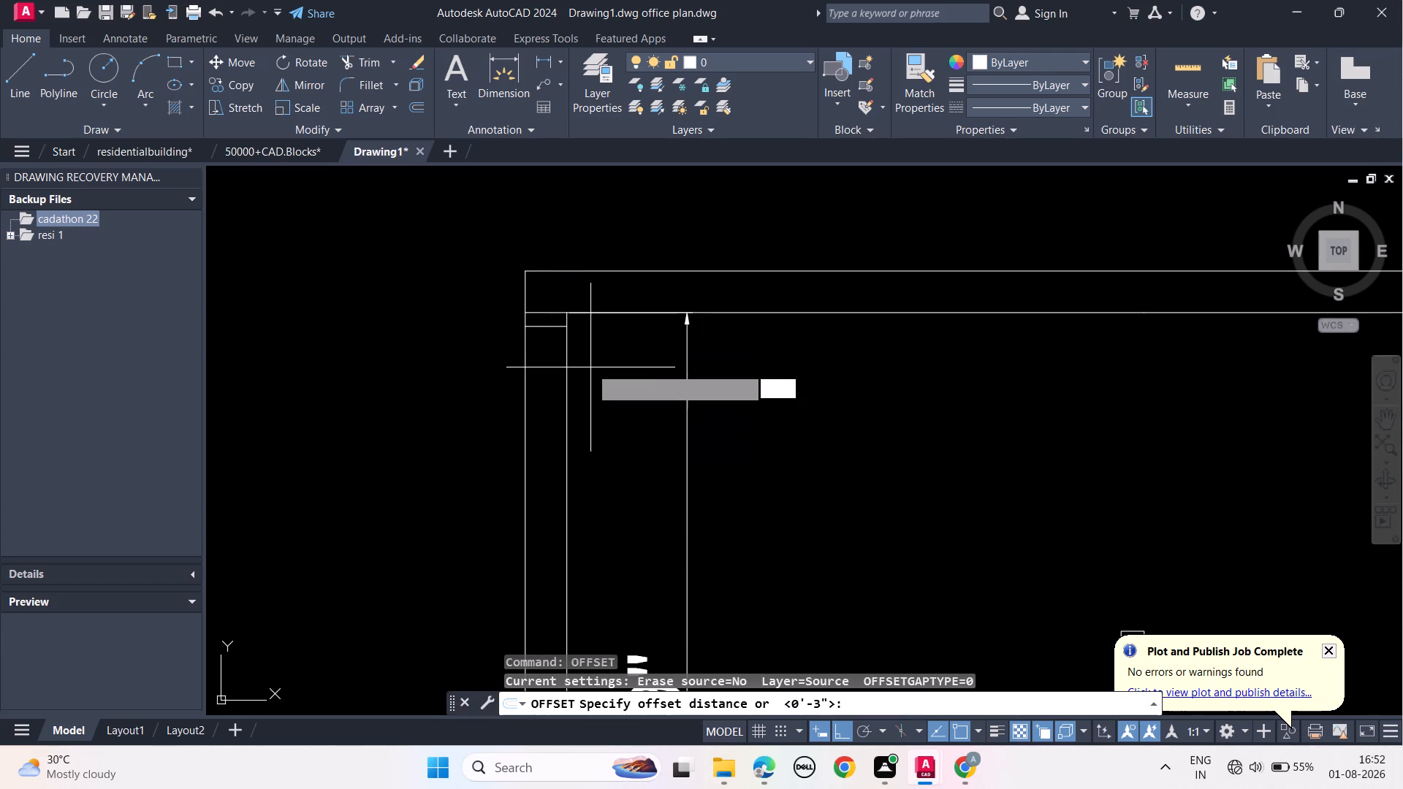
{"action": "type", "text": "3'"}
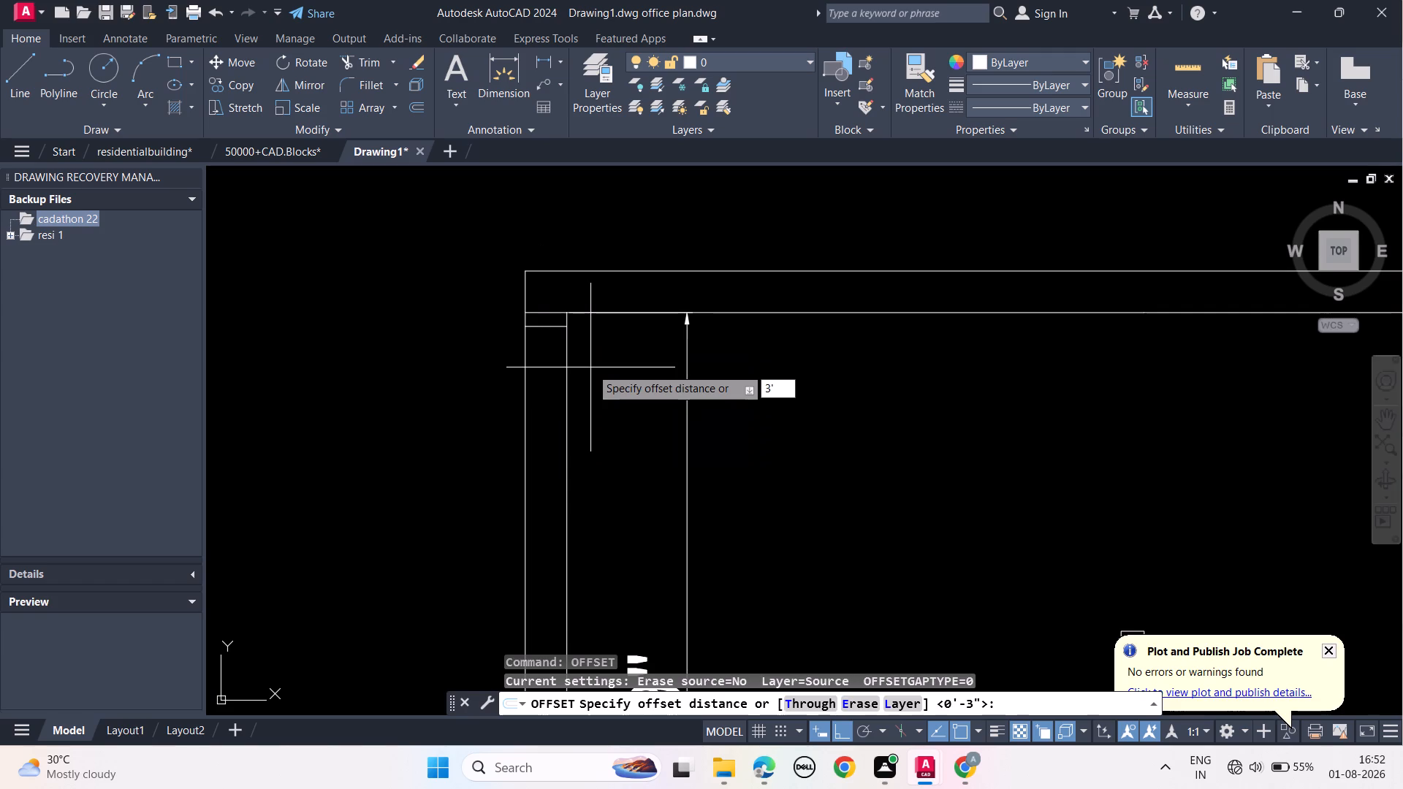
{"action": "key", "text": "Return"}
{"action": "left_click", "coordinate": [588, 451]}
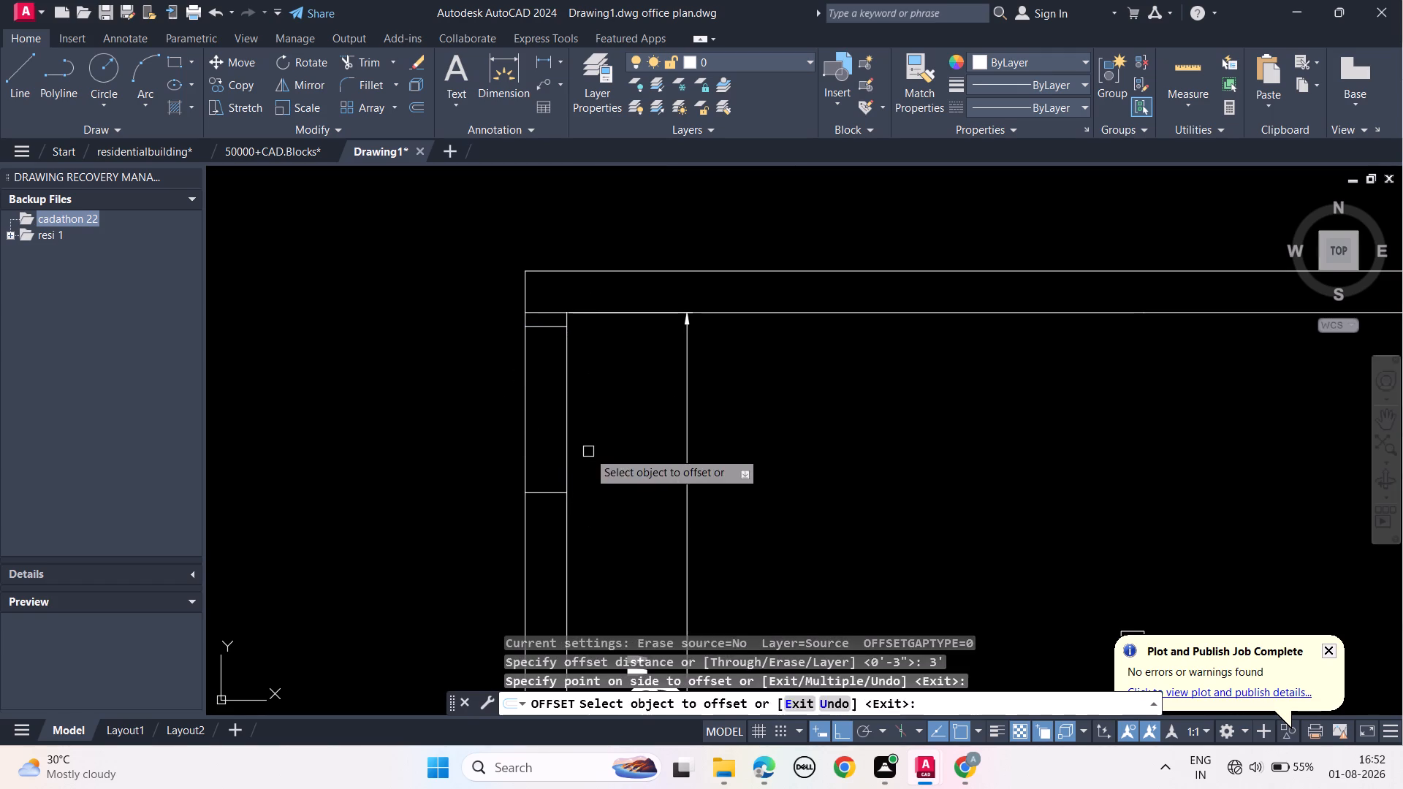
Delete the topmost short line across the left outer wall, level with the room's inner top corner.
{"action": "key", "text": "Escape"}
{"action": "key", "text": "Escape"}
{"action": "key", "text": "Escape"}
{"action": "left_click", "coordinate": [545, 313]}
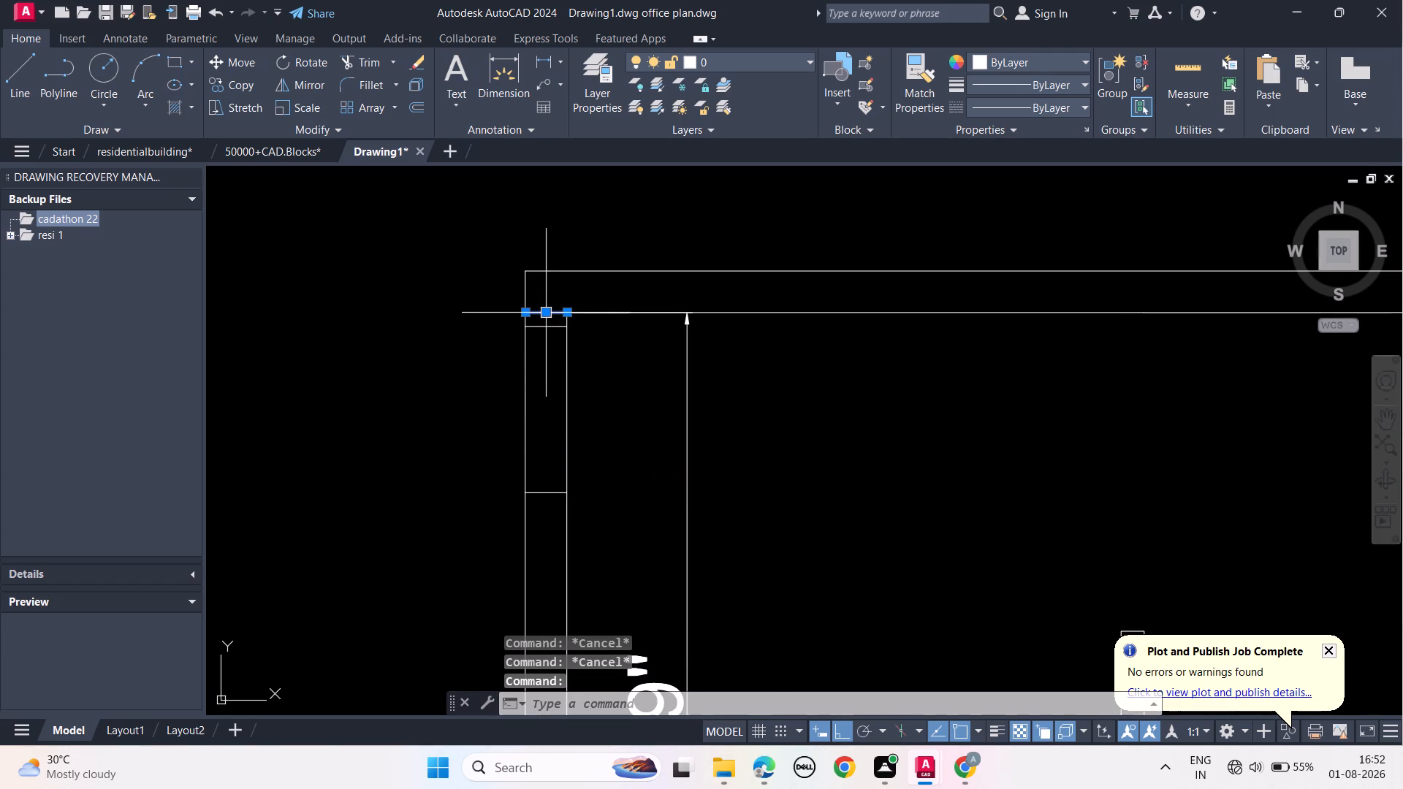
{"action": "key", "text": "Delete"}
Trim both faces of the left outer wall between the two short lines to clear the 3' opening.
{"action": "type", "text": "TR"}
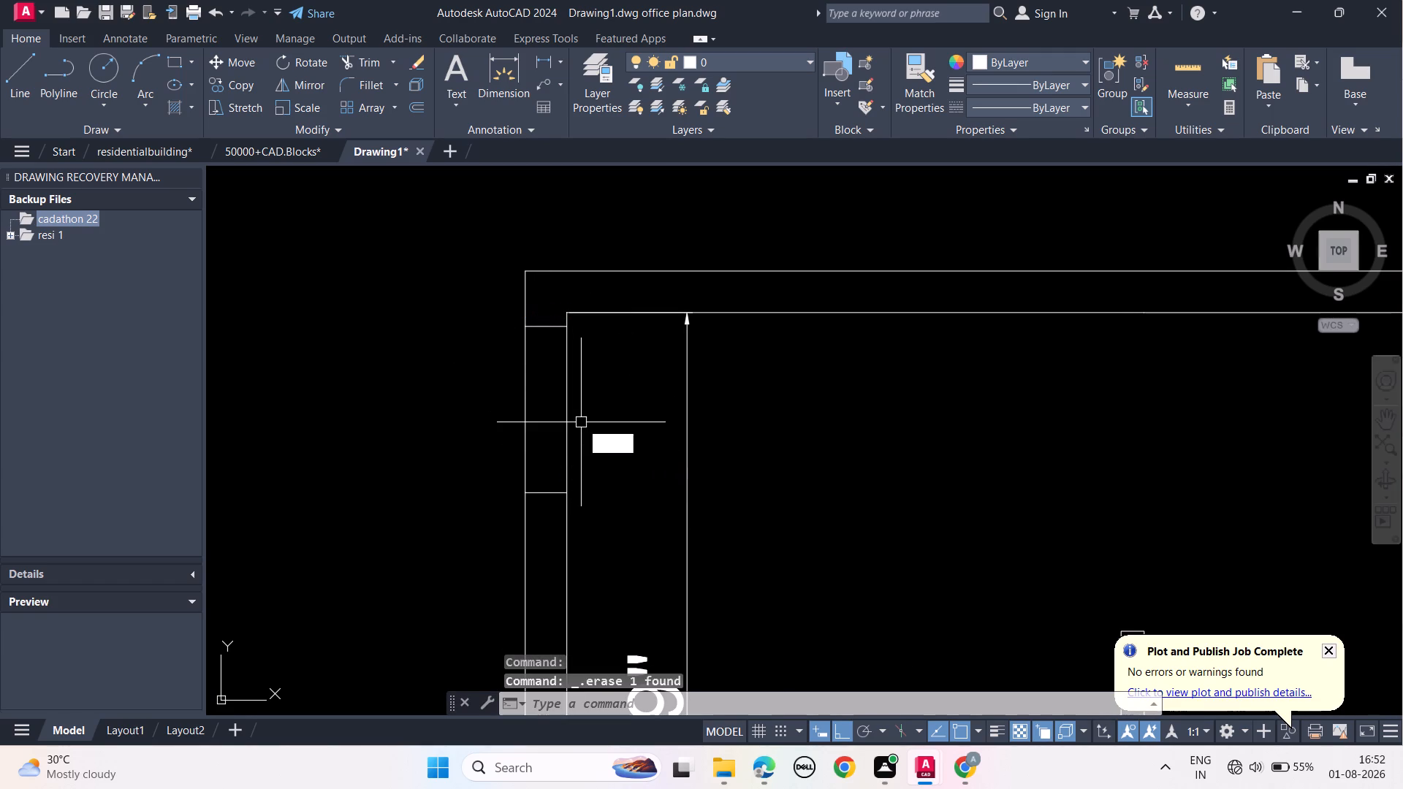
{"action": "key", "text": "space"}
{"action": "left_click", "coordinate": [566, 406]}
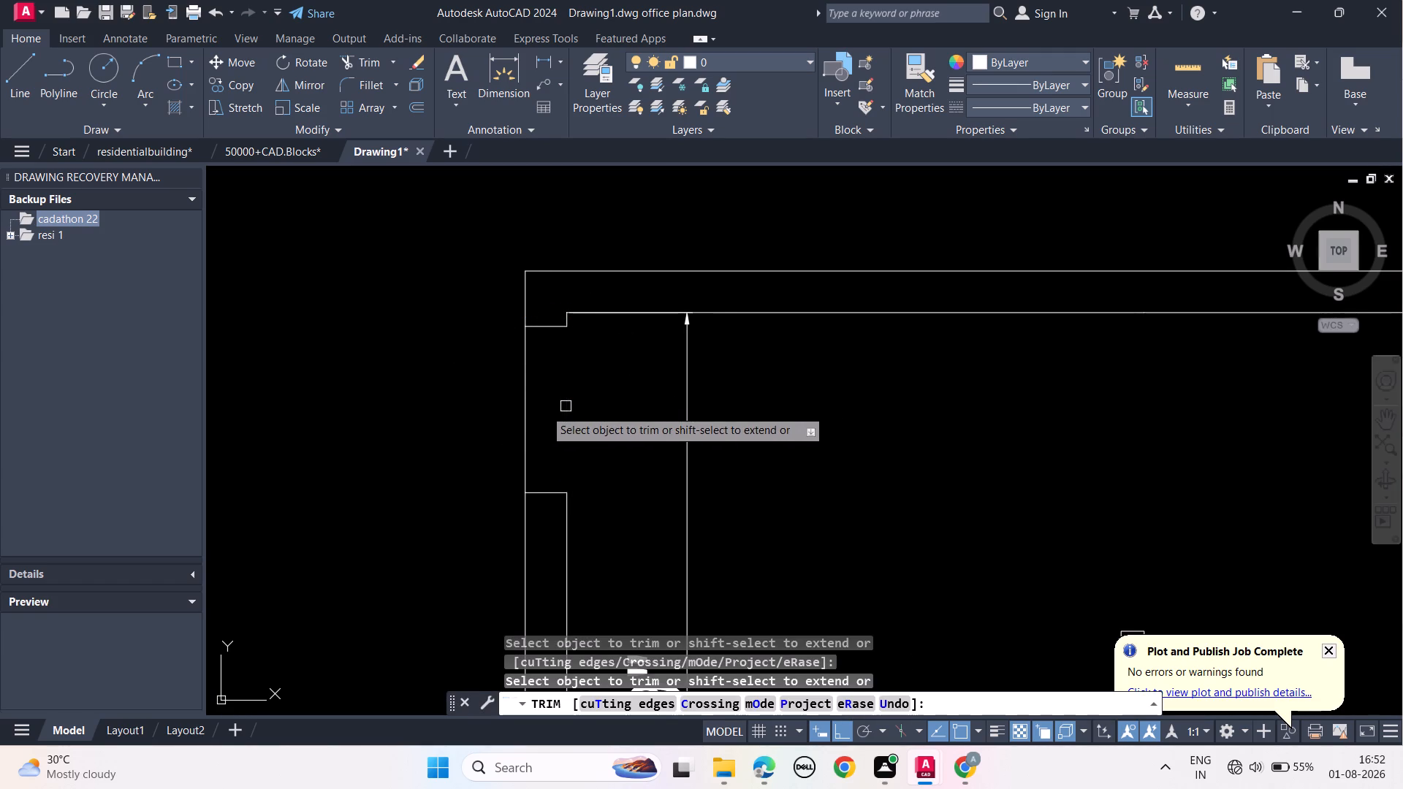
{"action": "left_click", "coordinate": [528, 414]}
{"action": "key", "text": "Escape"}
{"action": "key", "text": "Escape"}
{"action": "key", "text": "Escape"}
{"action": "key", "text": "Escape"}
{"action": "key", "text": "Escape"}
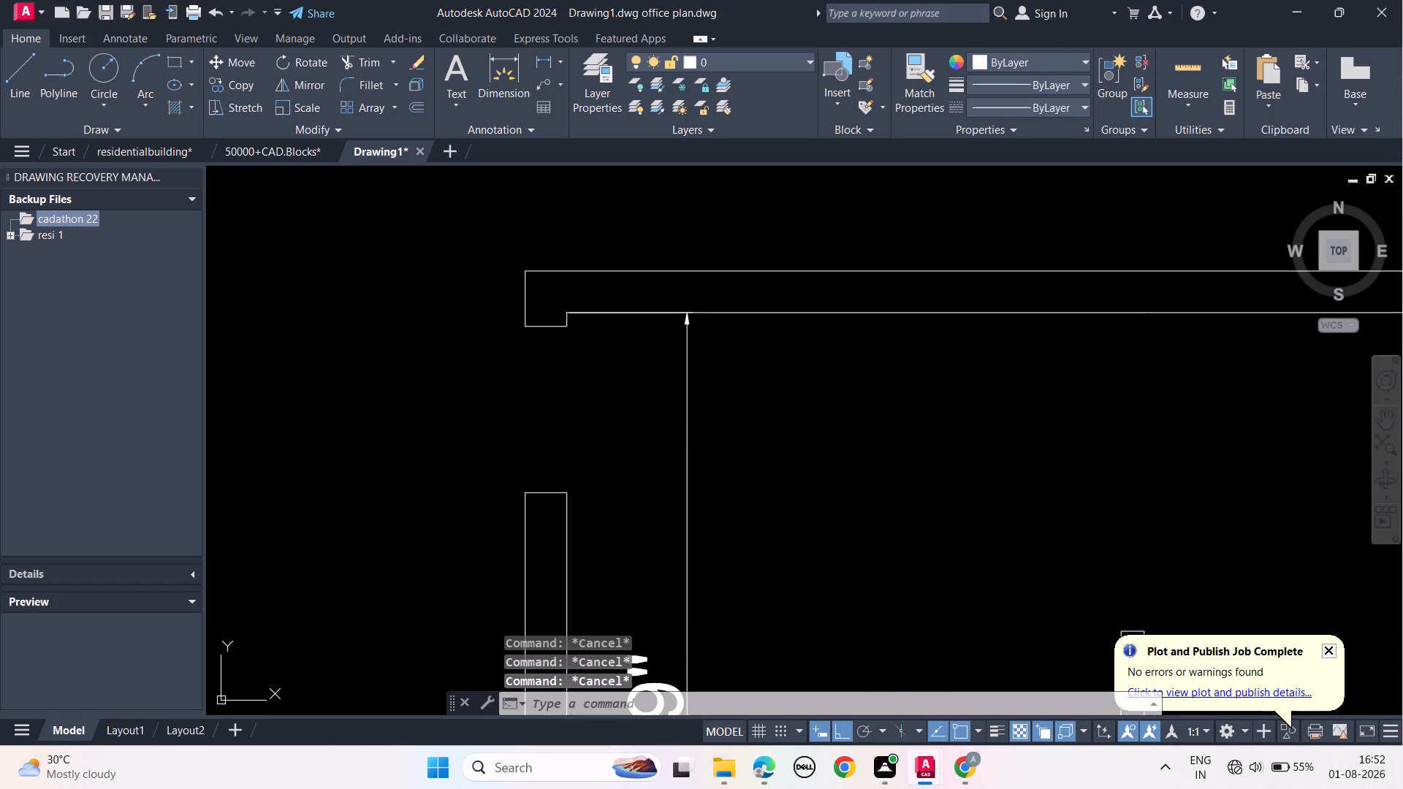
Rotate the lowest spare door symbol beside the plan 90° counterclockwise about its hinge-side jamb, so its leaf points down.
{"action": "scroll", "coordinate": [528, 414], "scroll_direction": "down", "scroll_amount": 2}
{"action": "middle_click_drag", "start_coordinate": [672, 479], "coordinate": [473, 446]}
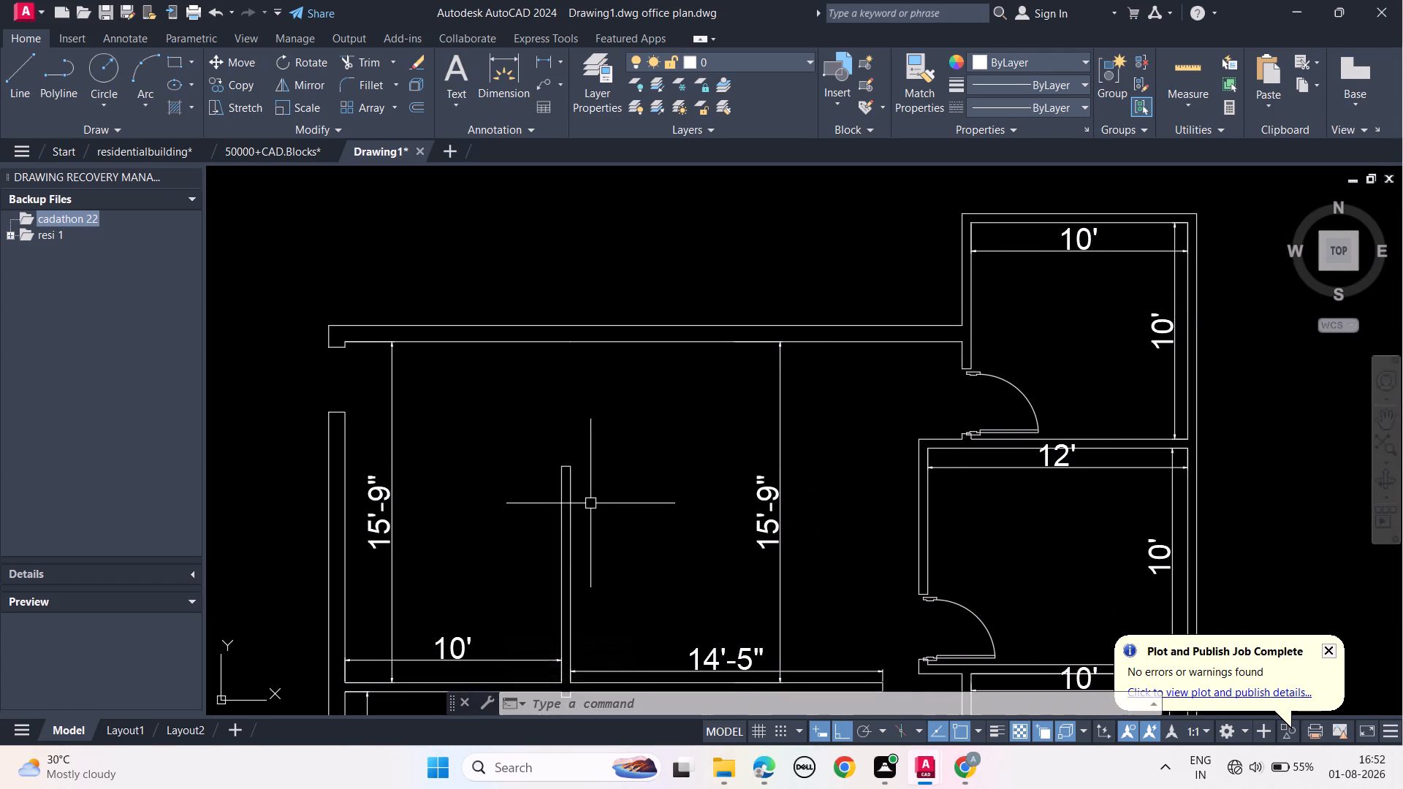
{"action": "middle_click_drag", "start_coordinate": [593, 522], "coordinate": [547, 466]}
{"action": "scroll", "coordinate": [547, 466], "scroll_direction": "down", "scroll_amount": 1}
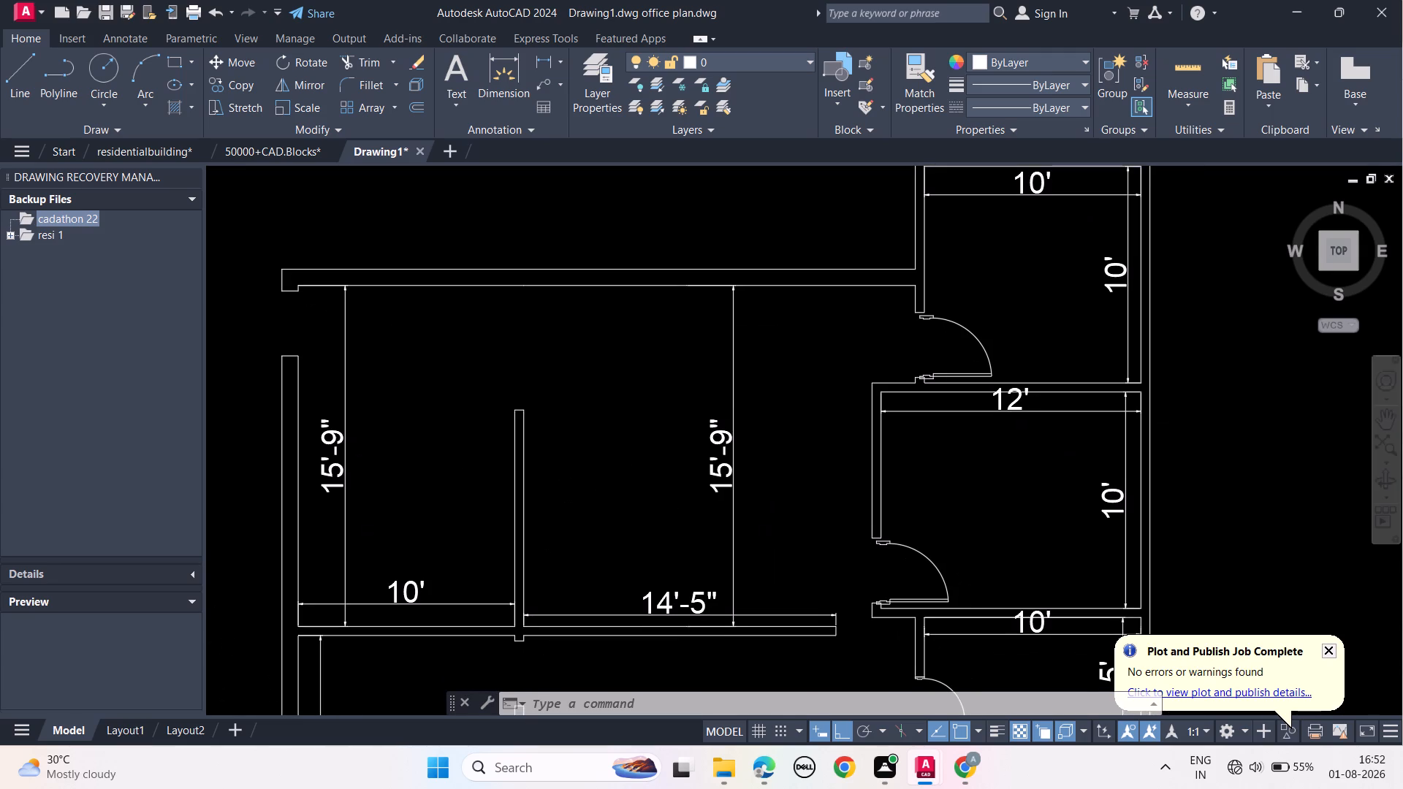
{"action": "middle_click_drag", "start_coordinate": [547, 466], "coordinate": [396, 417]}
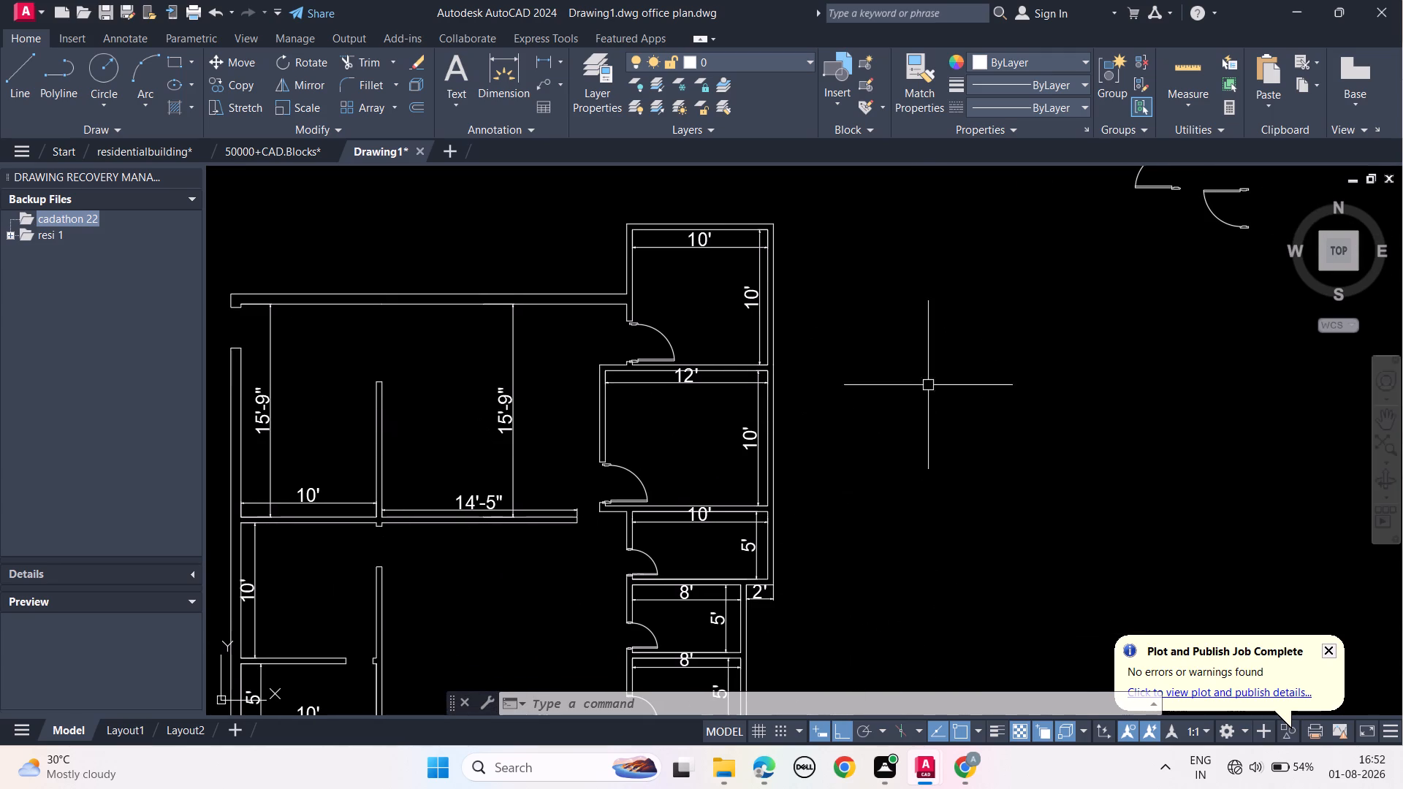
{"action": "middle_click_drag", "start_coordinate": [932, 382], "coordinate": [667, 557]}
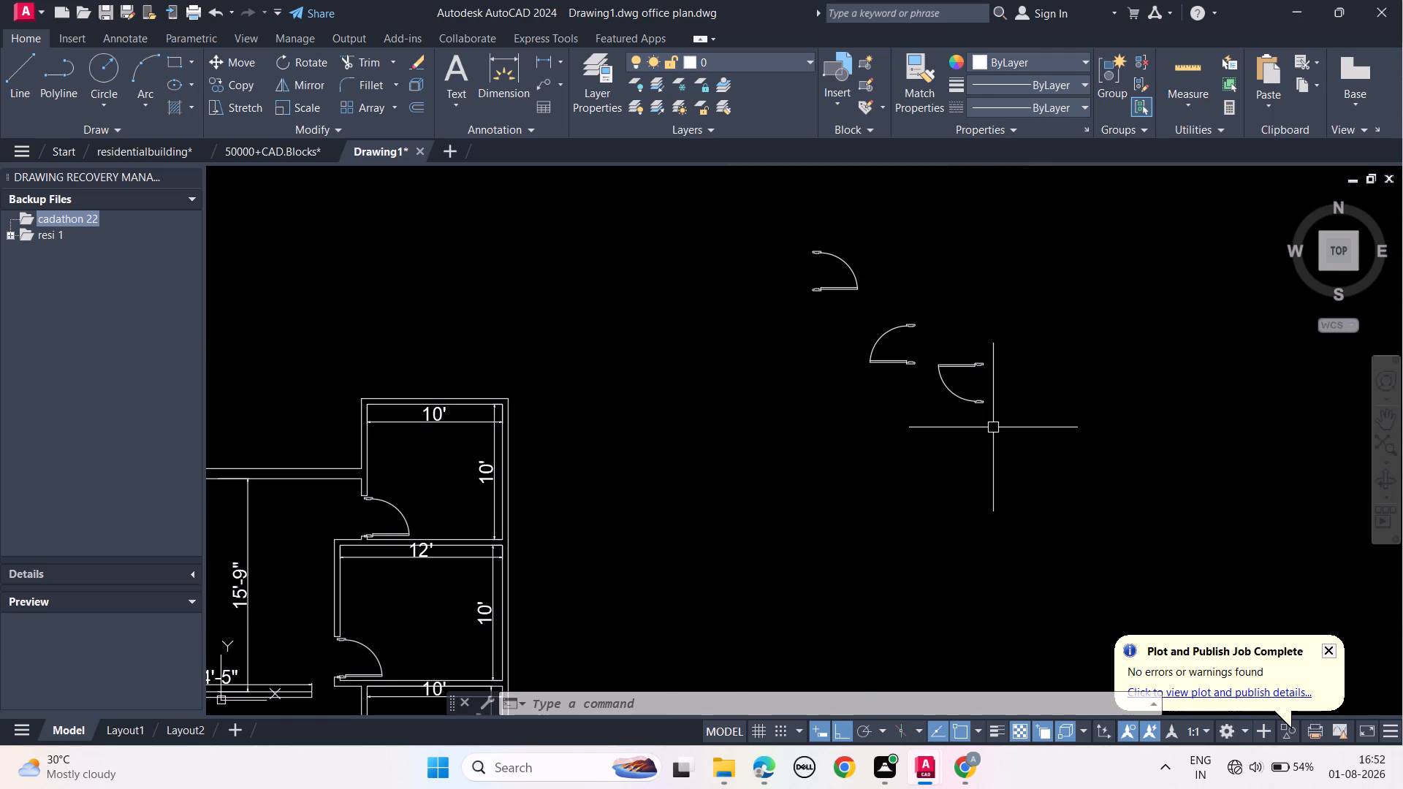
{"action": "left_click_drag", "start_coordinate": [993, 427], "coordinate": [987, 416]}
{"action": "left_click", "coordinate": [943, 331]}
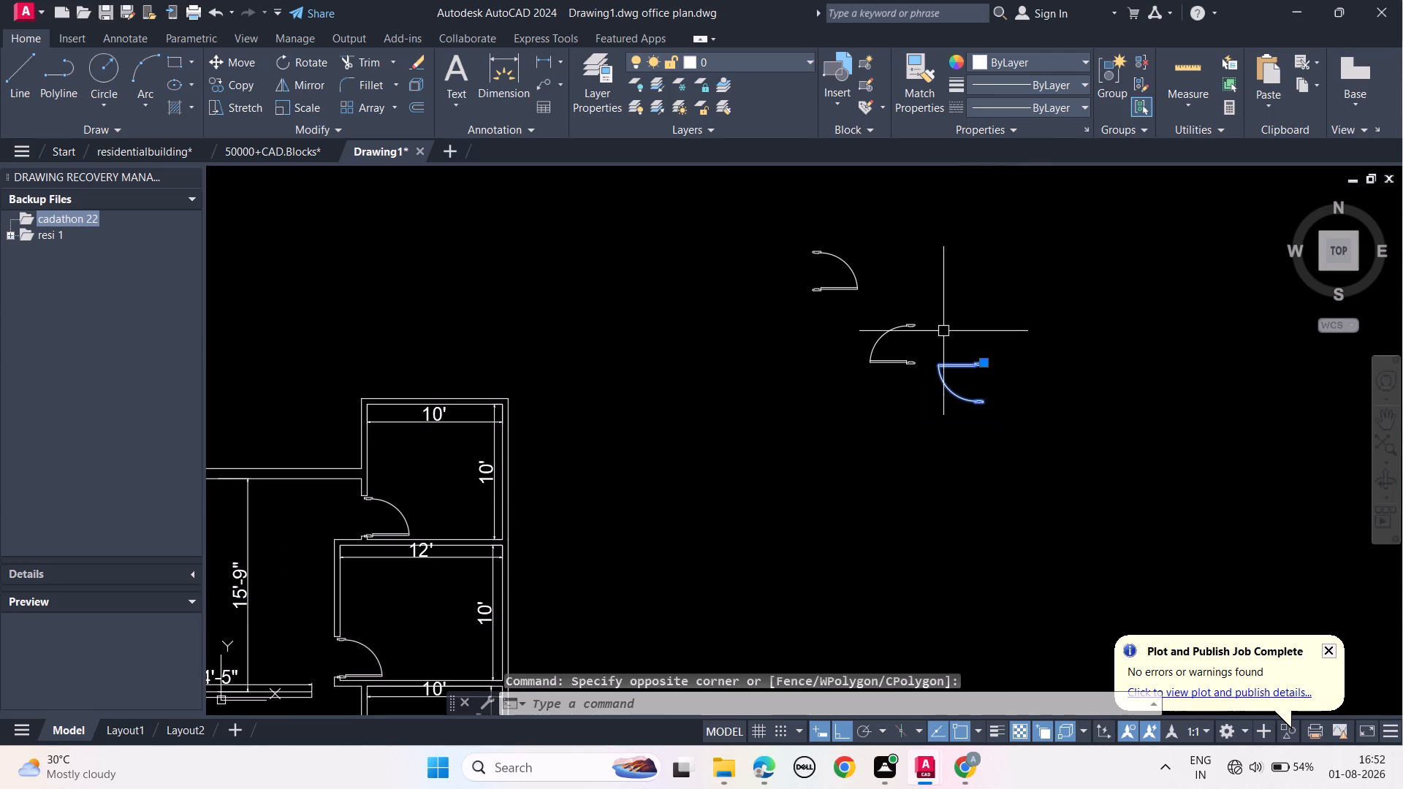
{"action": "type", "text": "RO"}
{"action": "left_click", "coordinate": [978, 367]}
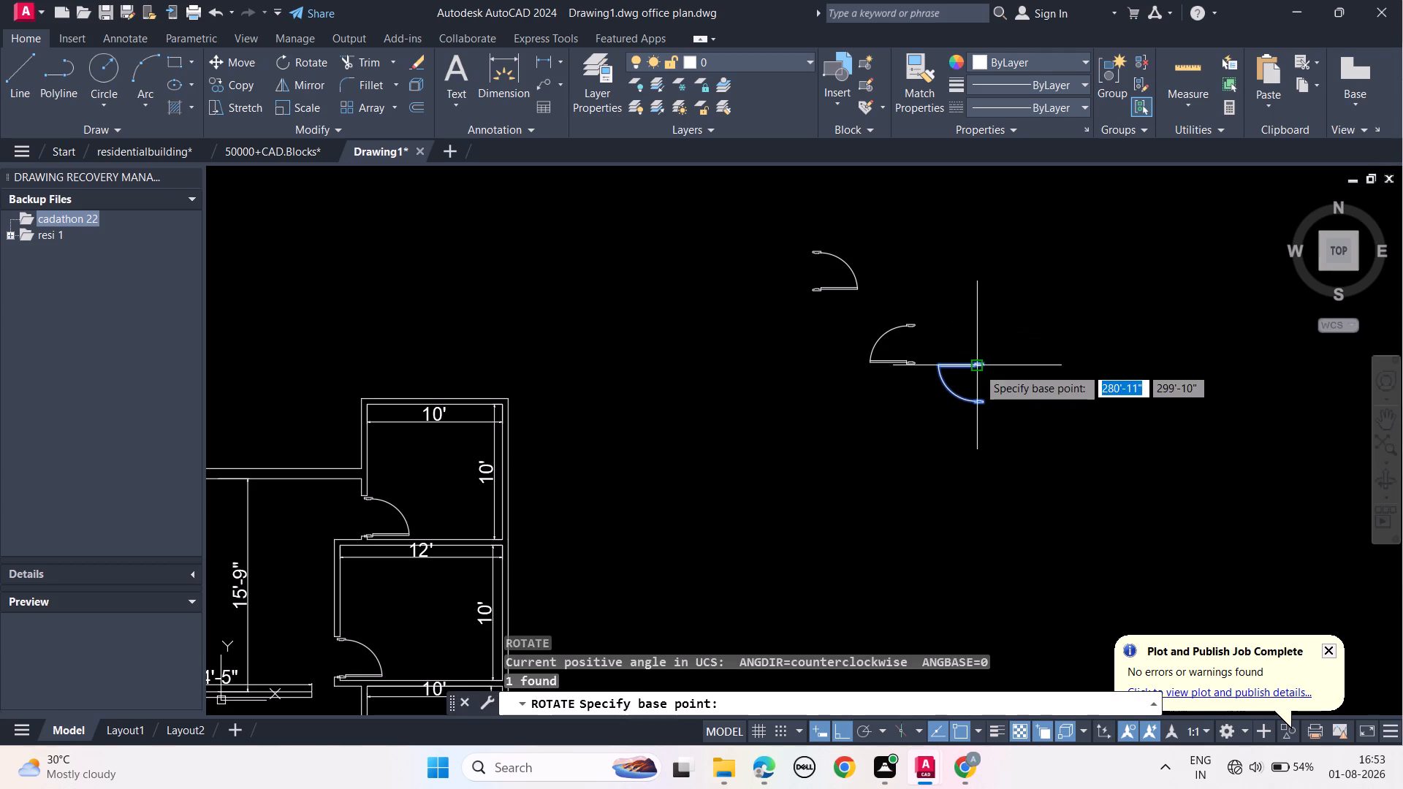
{"action": "left_click", "coordinate": [976, 365]}
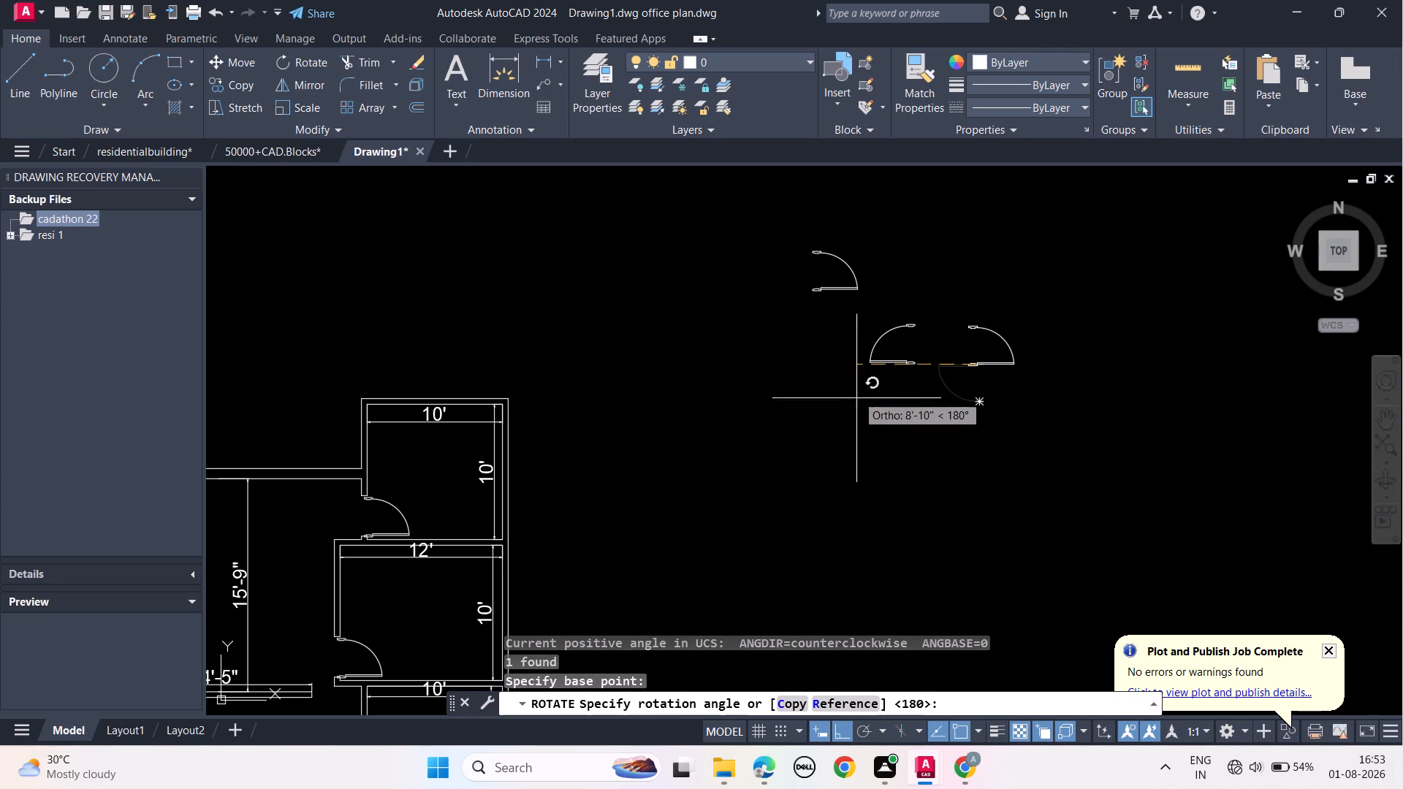
{"action": "left_click", "coordinate": [896, 252]}
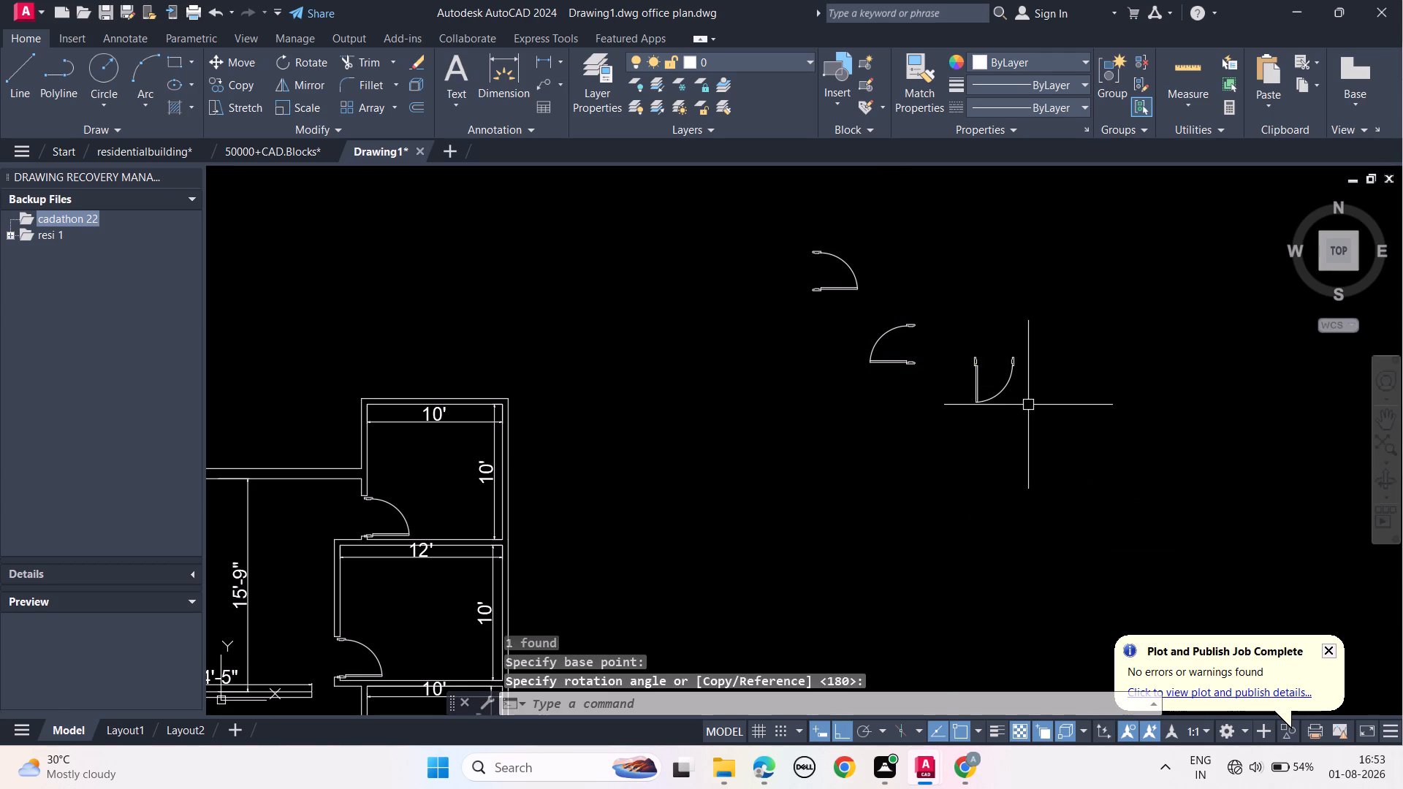
Copy the rotated door by its hinge-side jamb midpoint into the top-wall opening of the 10' by 8'-11" room.
{"action": "left_click", "coordinate": [1028, 405]}
{"action": "left_click", "coordinate": [953, 316]}
{"action": "type", "text": "COP"}
{"action": "left_click", "coordinate": [1001, 351]}
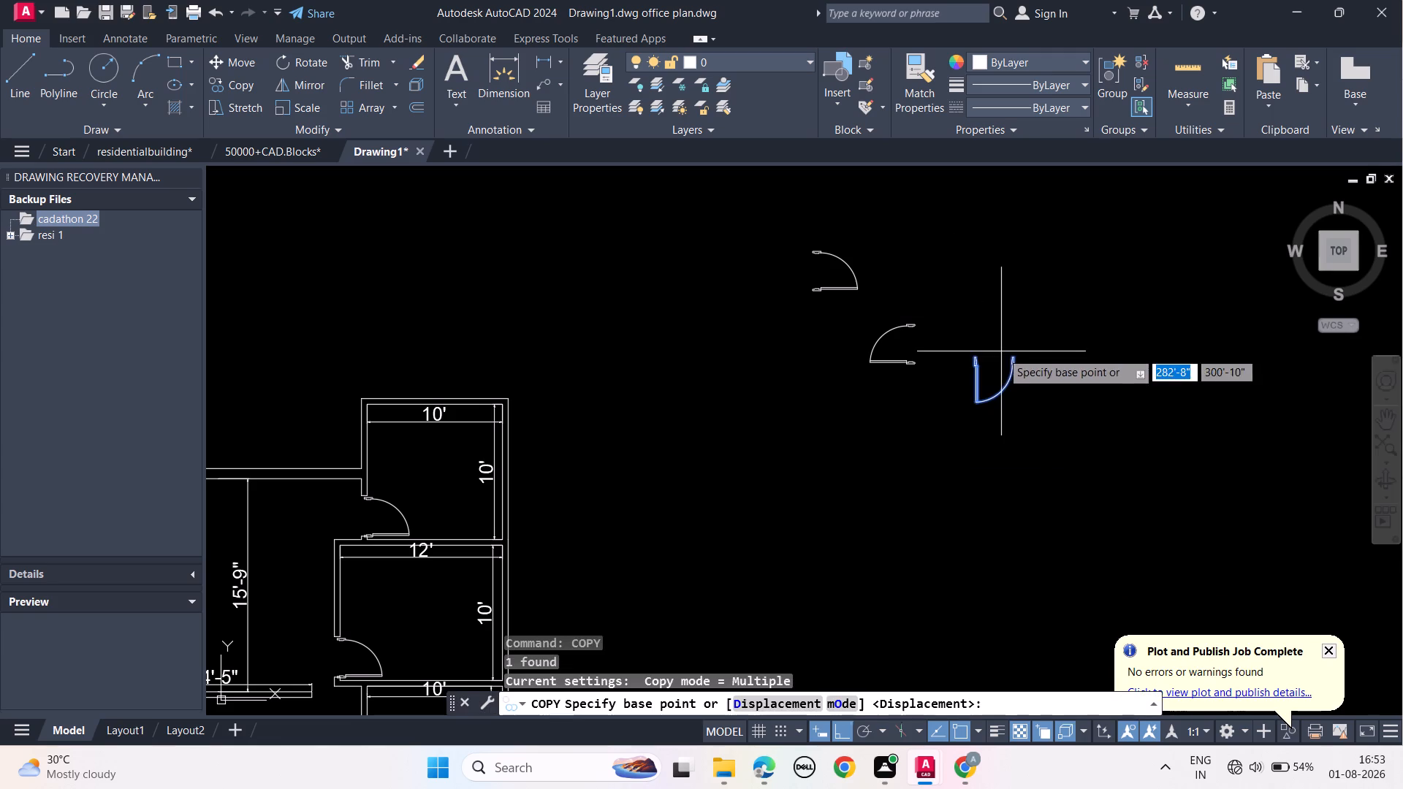
{"action": "scroll", "coordinate": [967, 357], "scroll_direction": "up", "scroll_amount": 5}
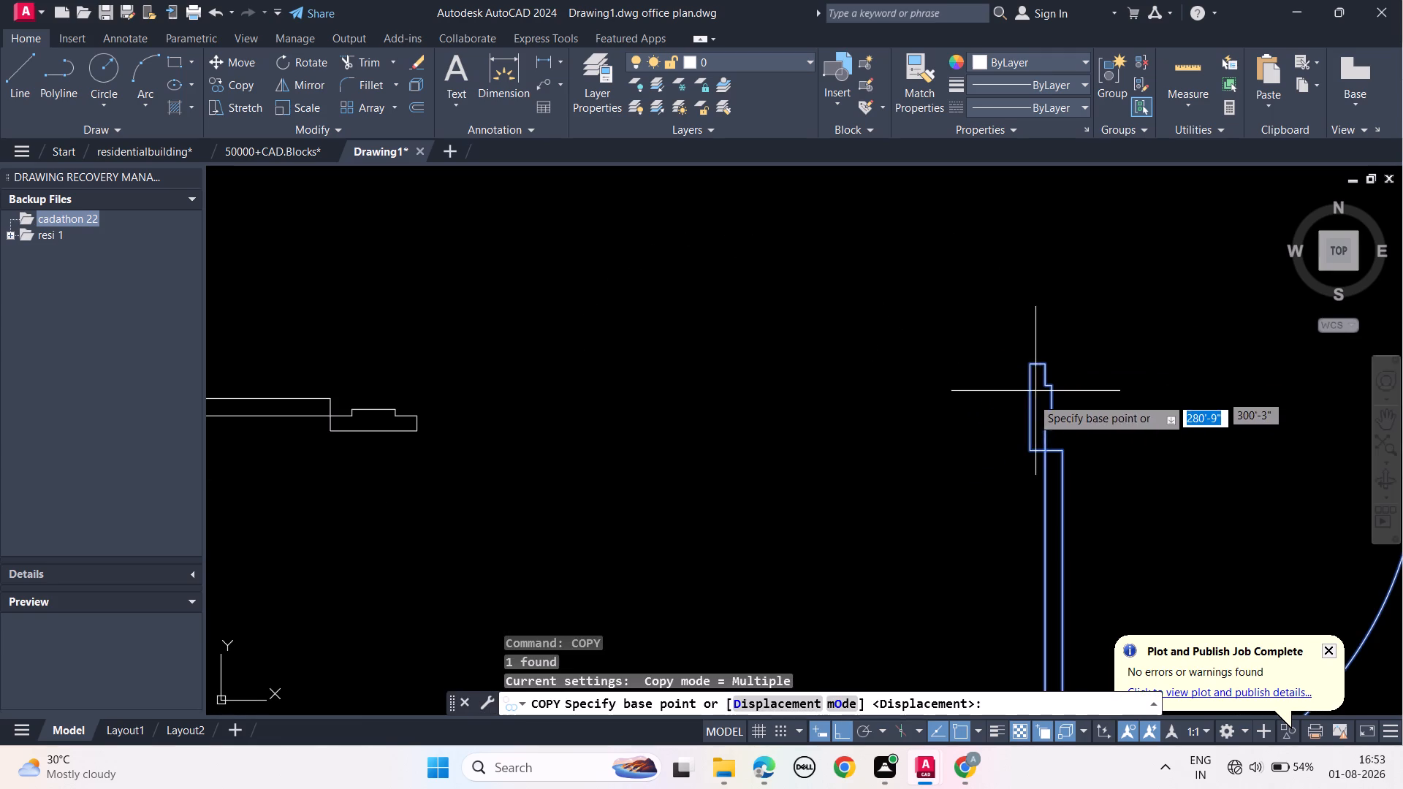
{"action": "left_click", "coordinate": [1029, 411]}
{"action": "scroll", "coordinate": [768, 459], "scroll_direction": "down", "scroll_amount": 3}
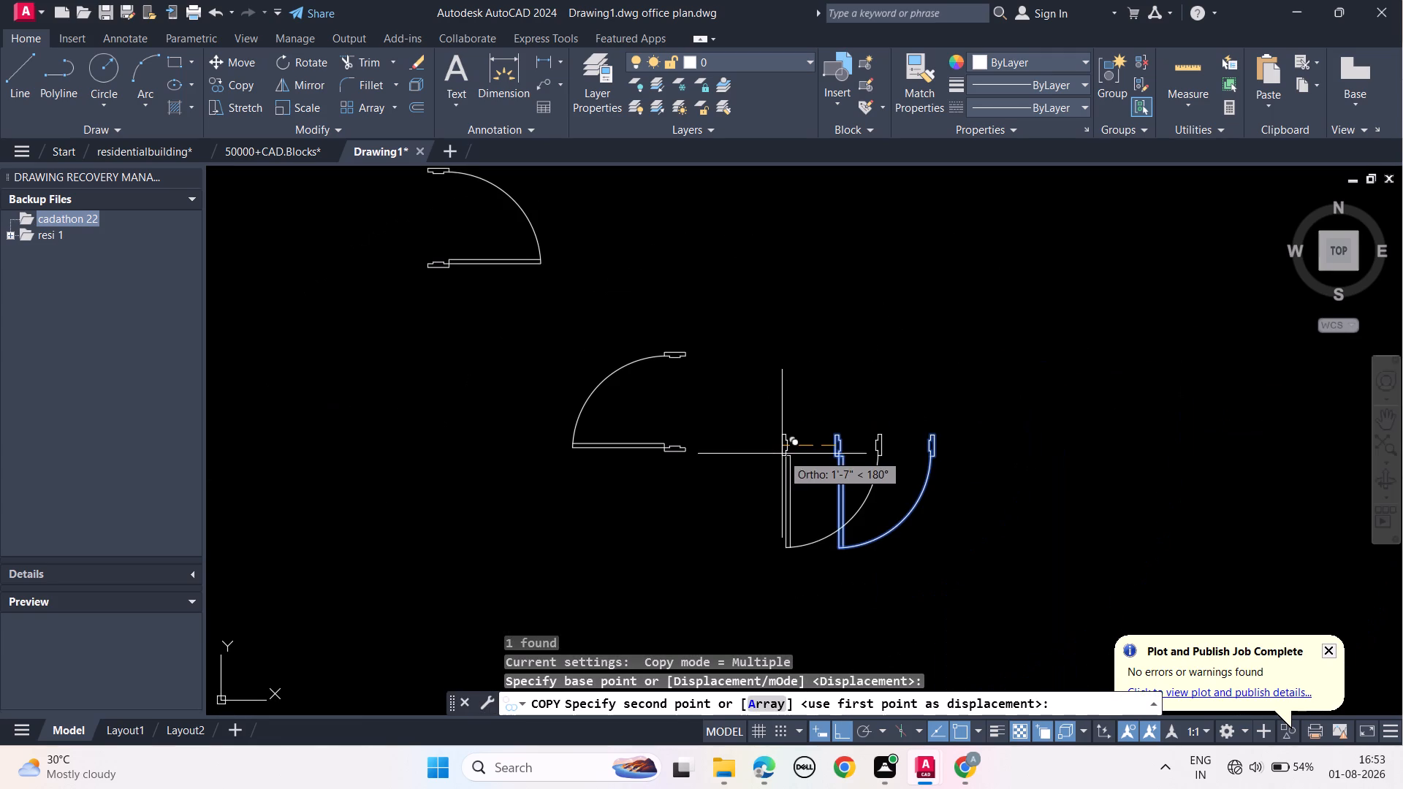
{"action": "left_click", "coordinate": [838, 731]}
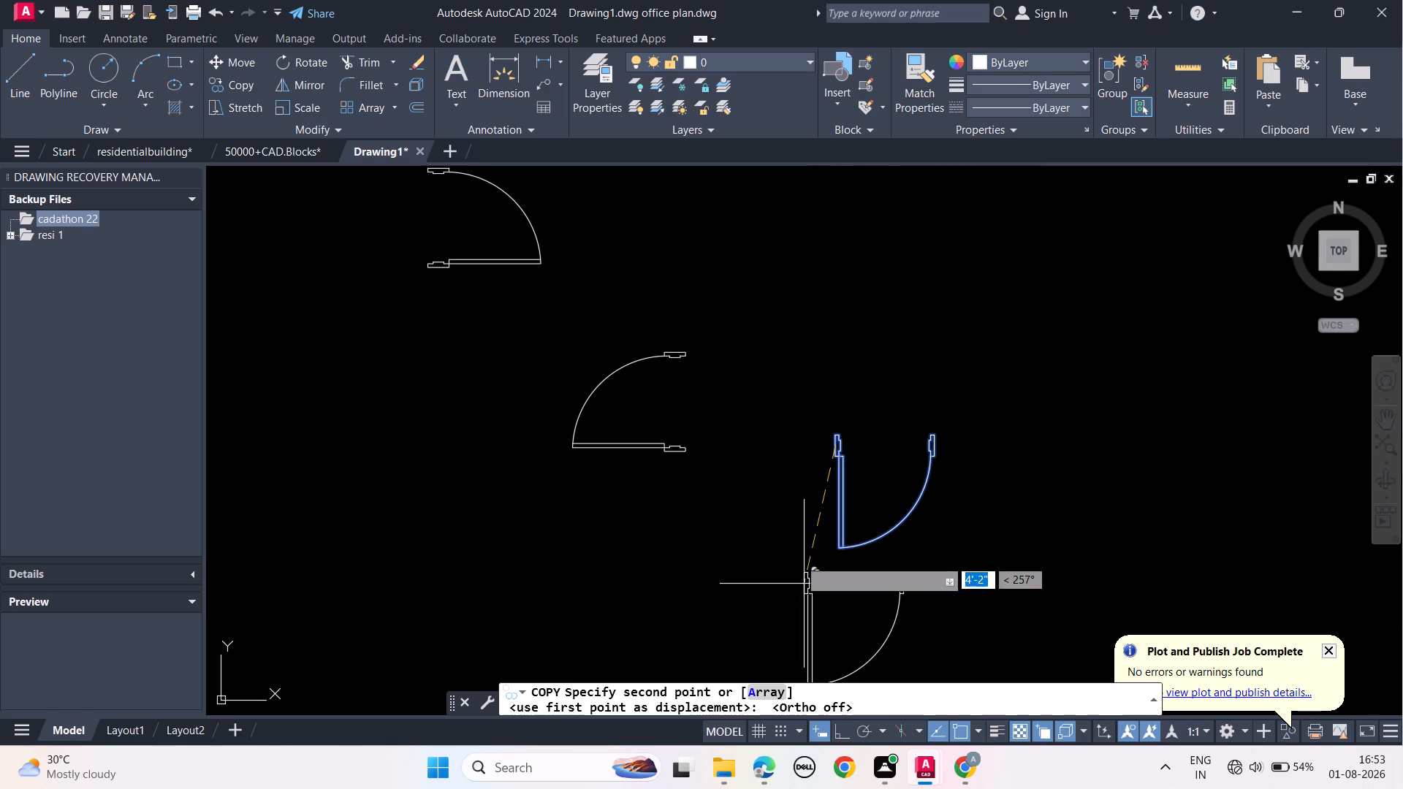
{"action": "scroll", "coordinate": [790, 513], "scroll_direction": "down", "scroll_amount": 1}
{"action": "middle_click_drag", "start_coordinate": [767, 522], "coordinate": [1065, 228]}
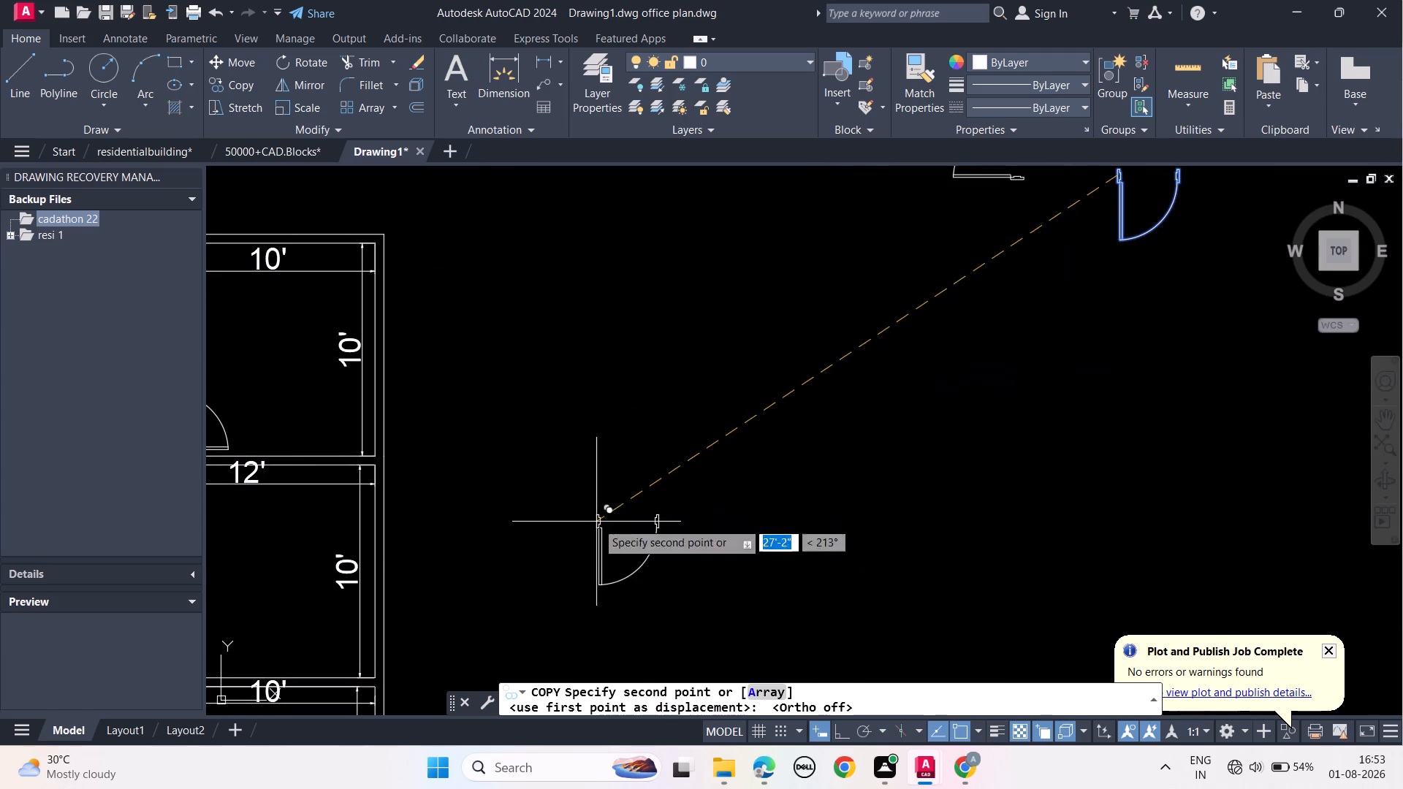
{"action": "middle_click_drag", "start_coordinate": [594, 523], "coordinate": [923, 255]}
{"action": "middle_click_drag", "start_coordinate": [755, 601], "coordinate": [905, 347]}
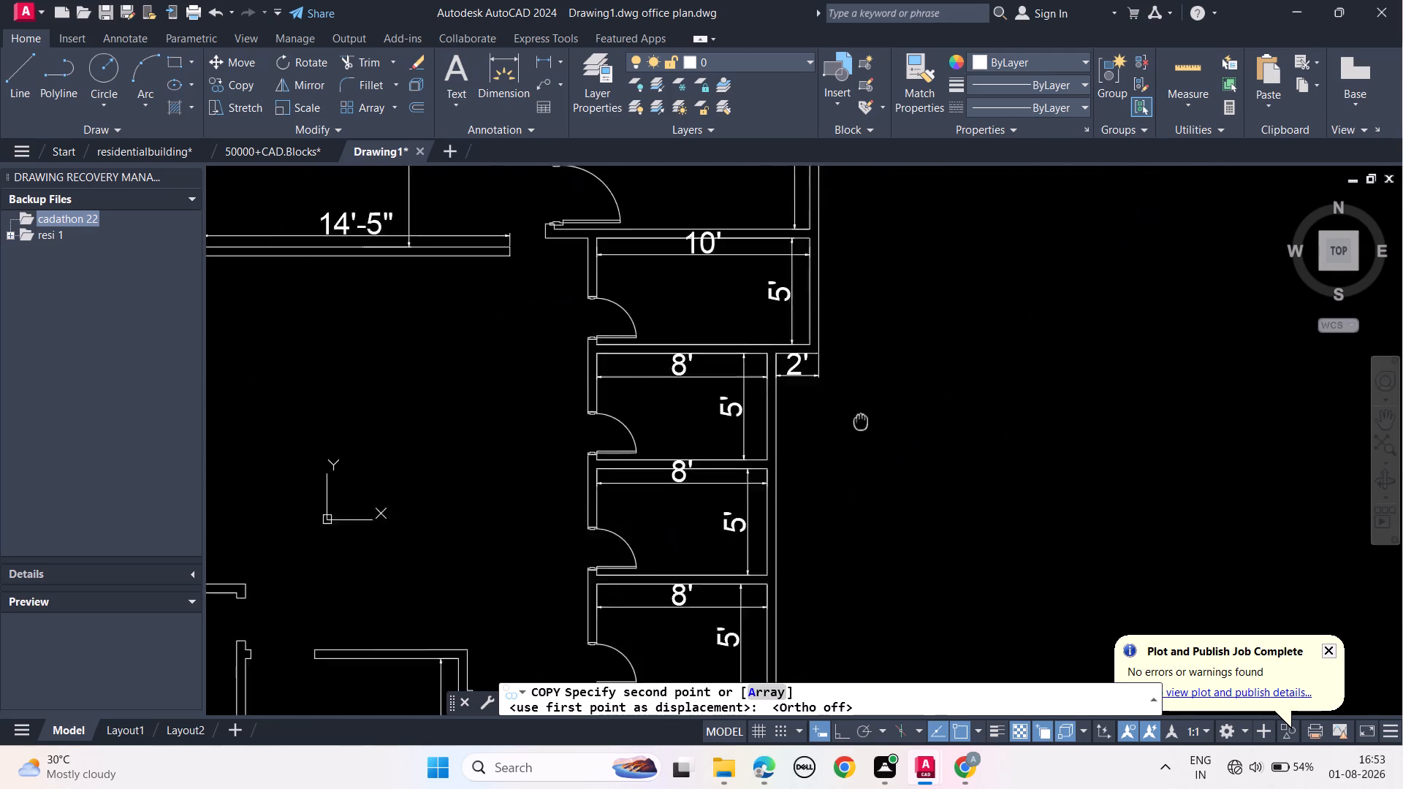
{"action": "middle_click_drag", "start_coordinate": [905, 347], "coordinate": [1070, 147]}
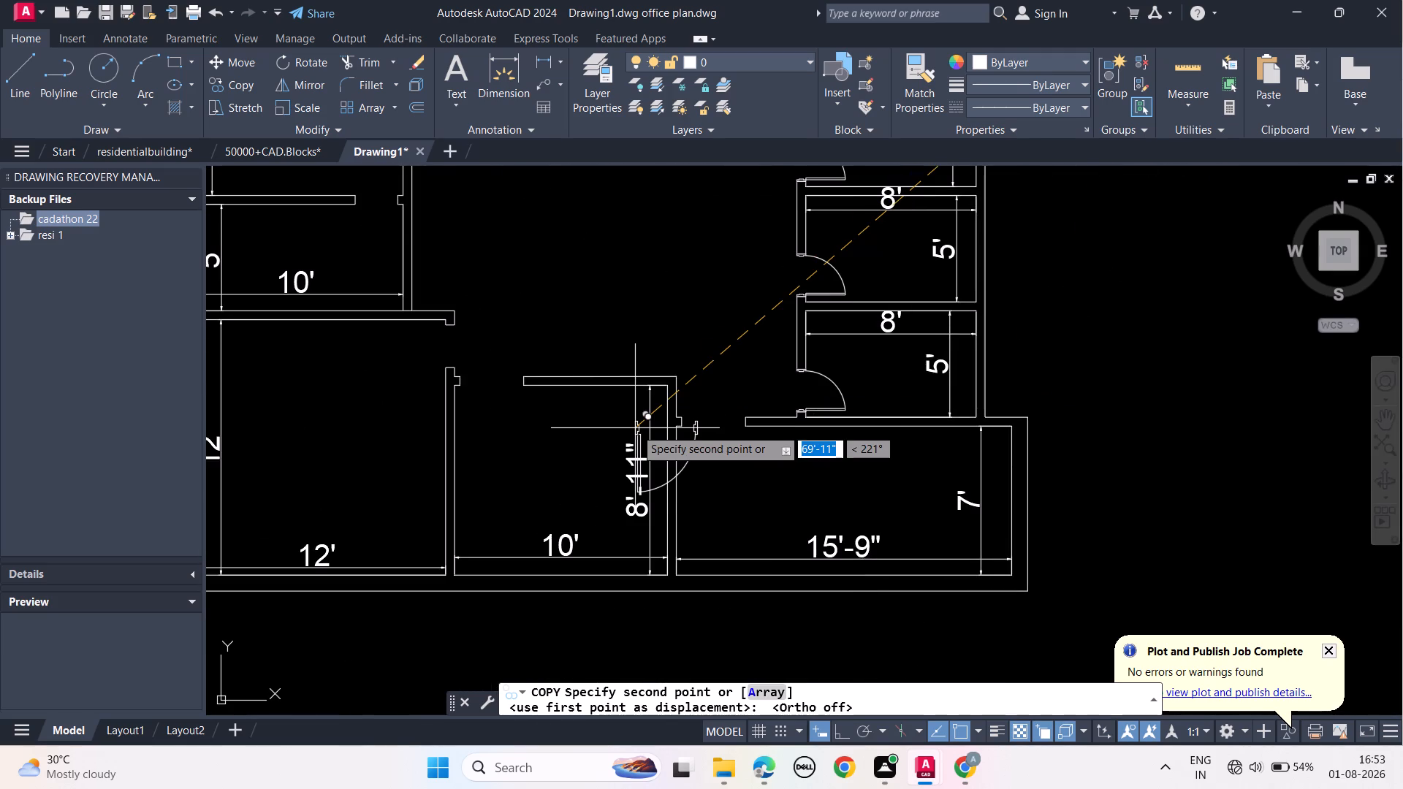
{"action": "scroll", "coordinate": [458, 378], "scroll_direction": "up", "scroll_amount": 2}
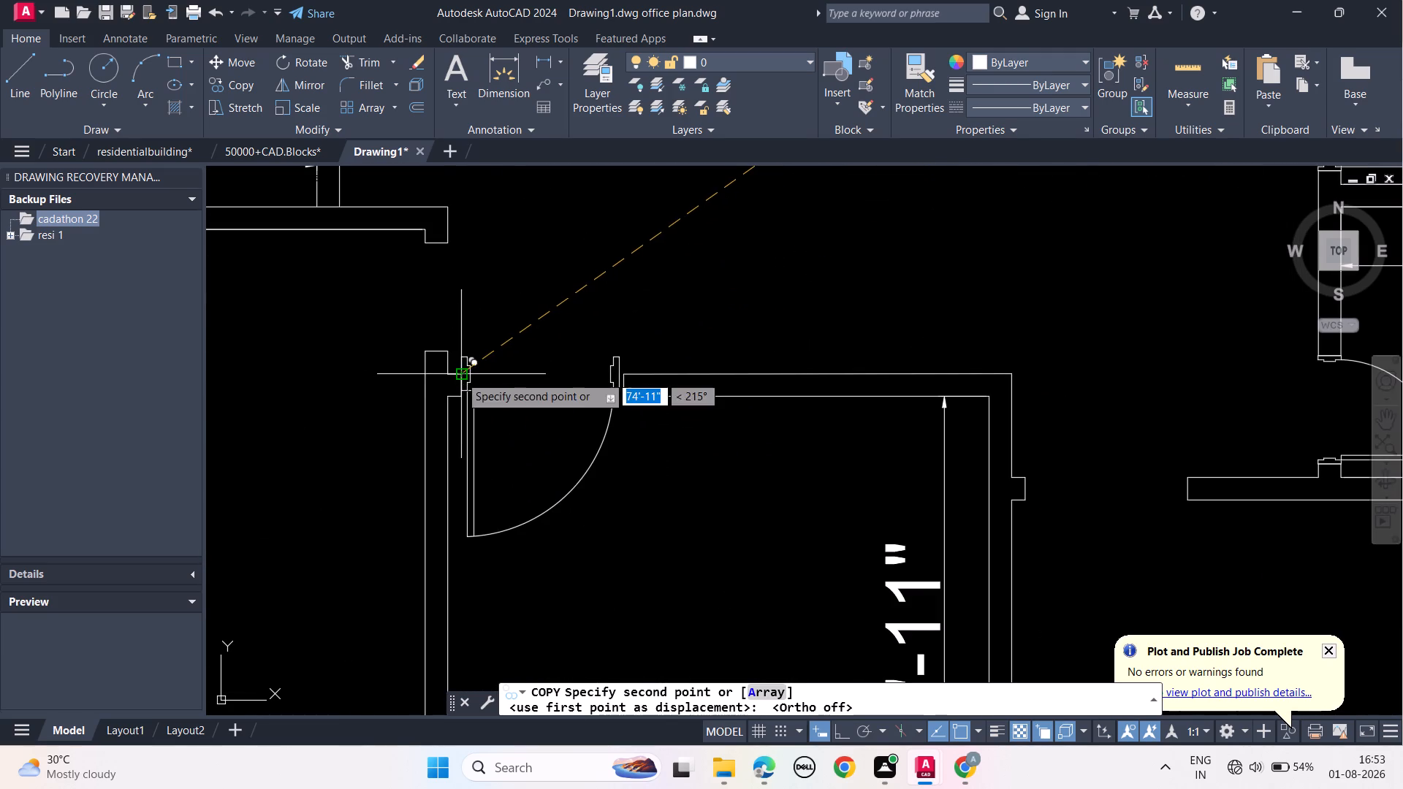
{"action": "scroll", "coordinate": [471, 386], "scroll_direction": "up", "scroll_amount": 3}
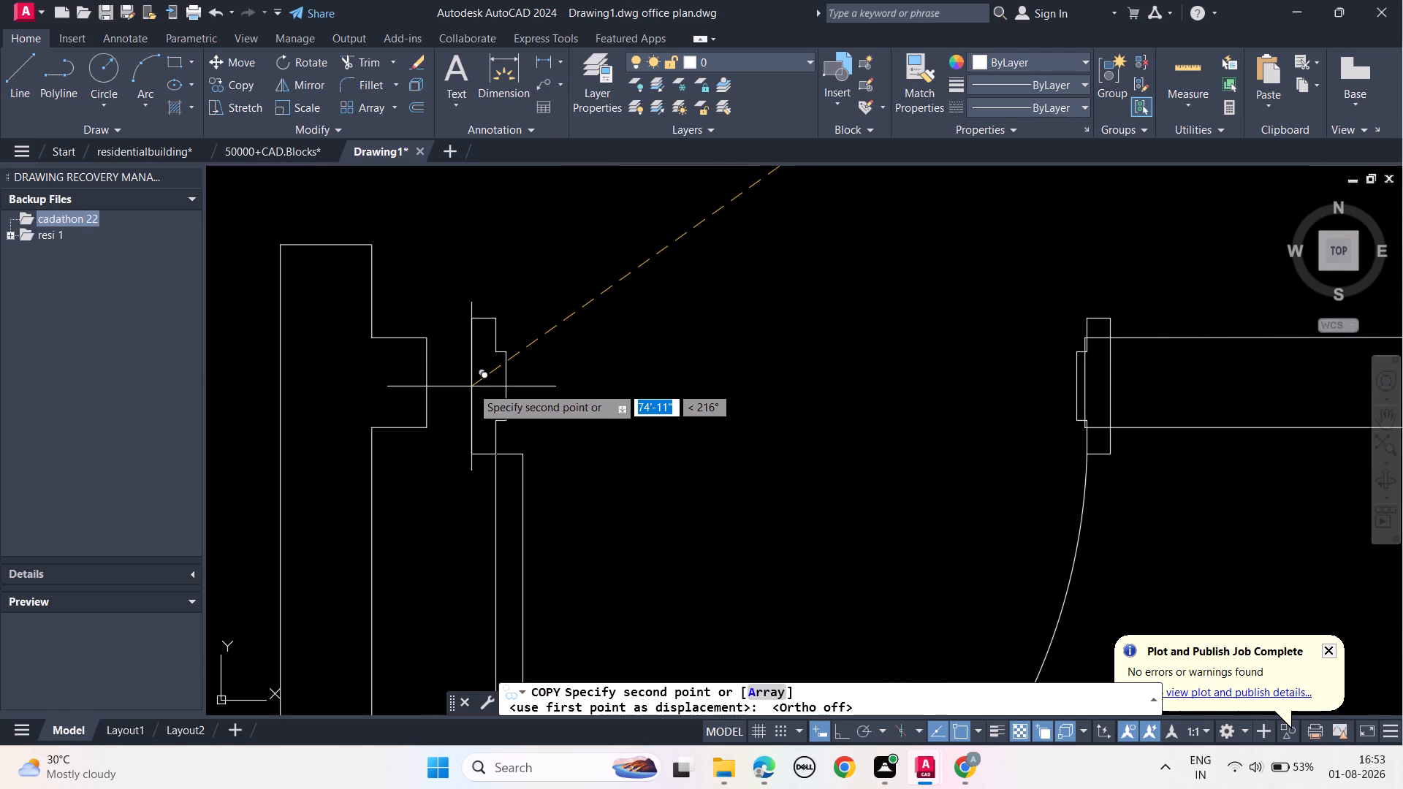
{"action": "left_click", "coordinate": [427, 381]}
Place another copy of the door against the wall stub at the top-wall opening of the 15'-9" by 7' room.
{"action": "scroll", "coordinate": [615, 419], "scroll_direction": "down", "scroll_amount": 2}
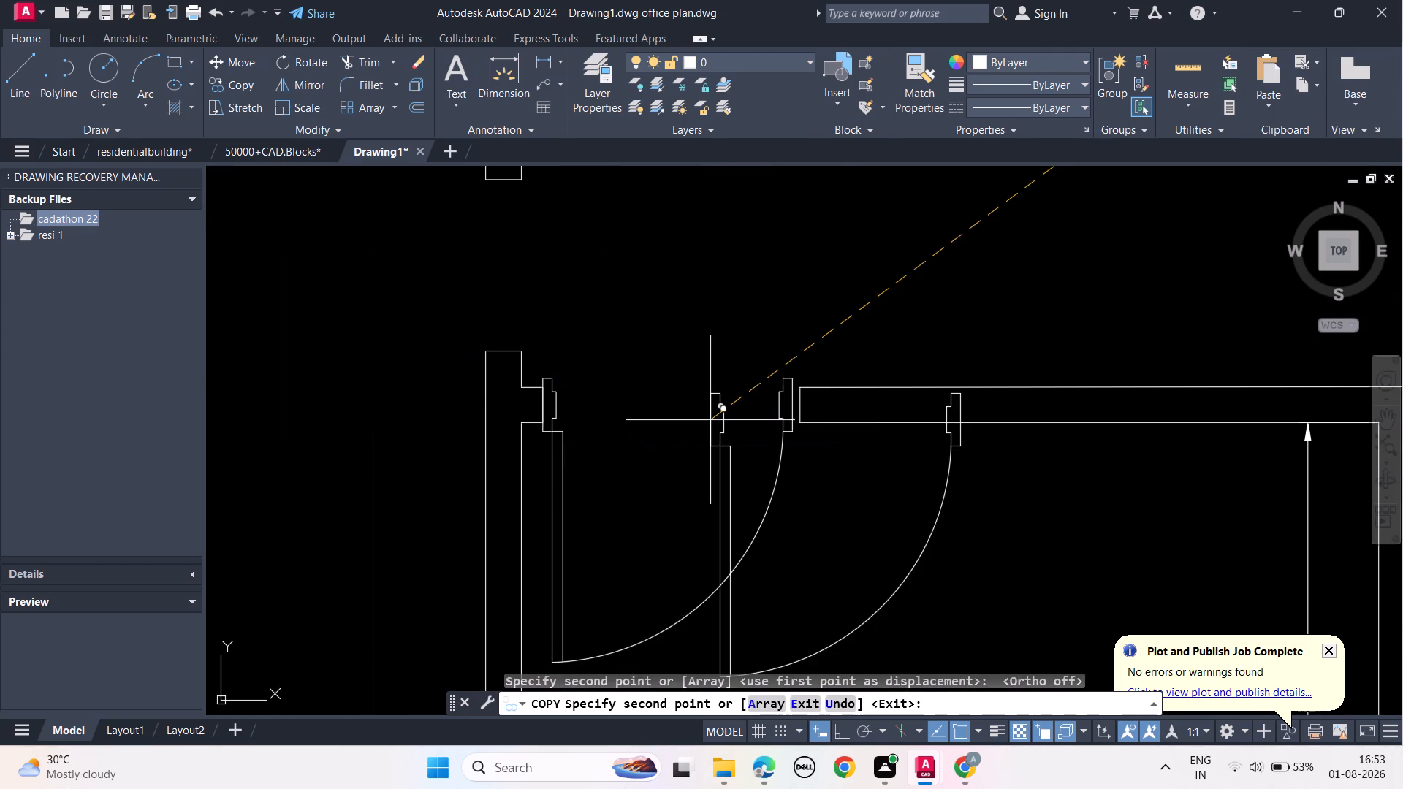
{"action": "middle_click_drag", "start_coordinate": [1021, 490], "coordinate": [0, 370]}
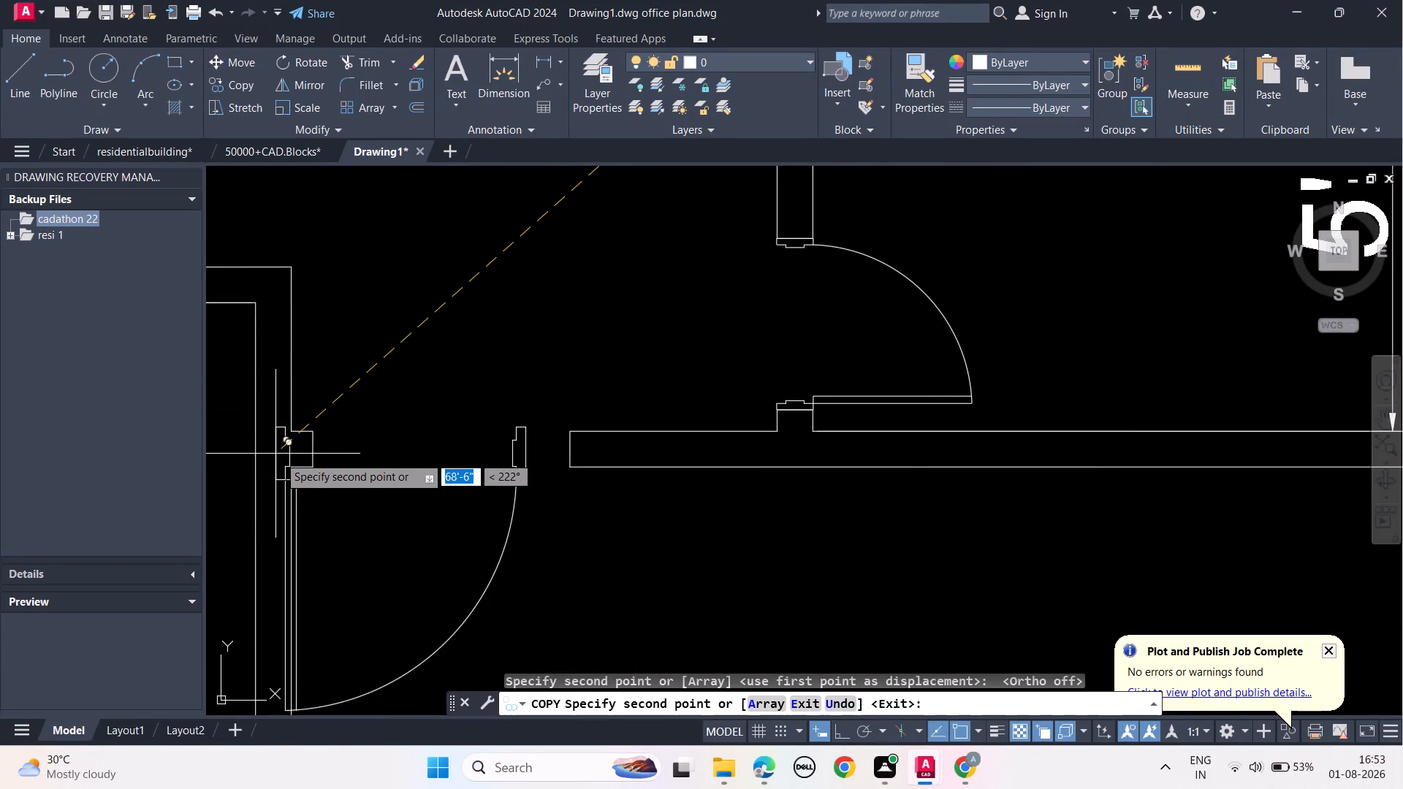
{"action": "left_click", "coordinate": [315, 452]}
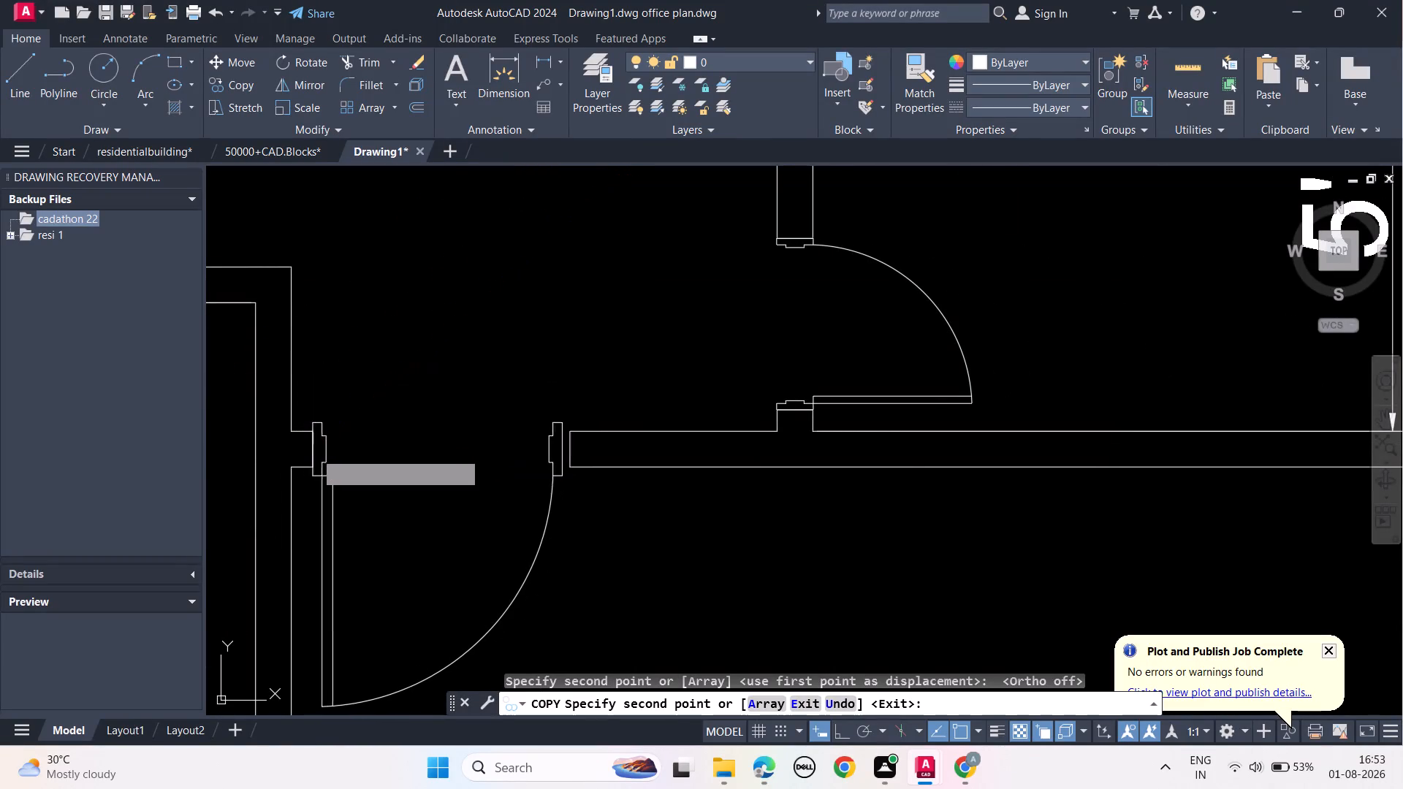
{"action": "scroll", "coordinate": [553, 454], "scroll_direction": "down", "scroll_amount": 4}
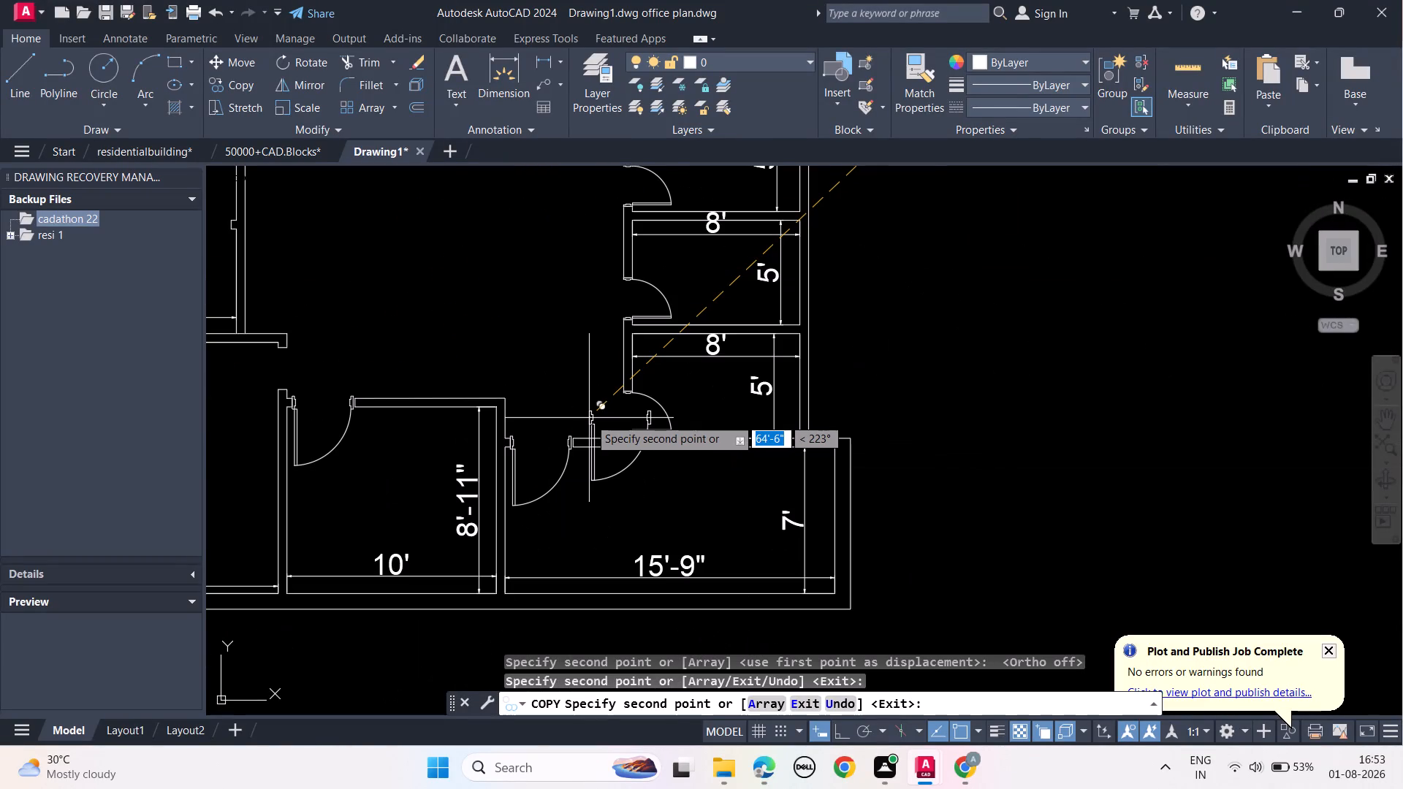
{"action": "key", "text": "Escape"}
Scale up the door in the 10' by 8'-11" room from its leaf's lower end until it spans the opening.
{"action": "scroll", "coordinate": [583, 428], "scroll_direction": "down", "scroll_amount": 1}
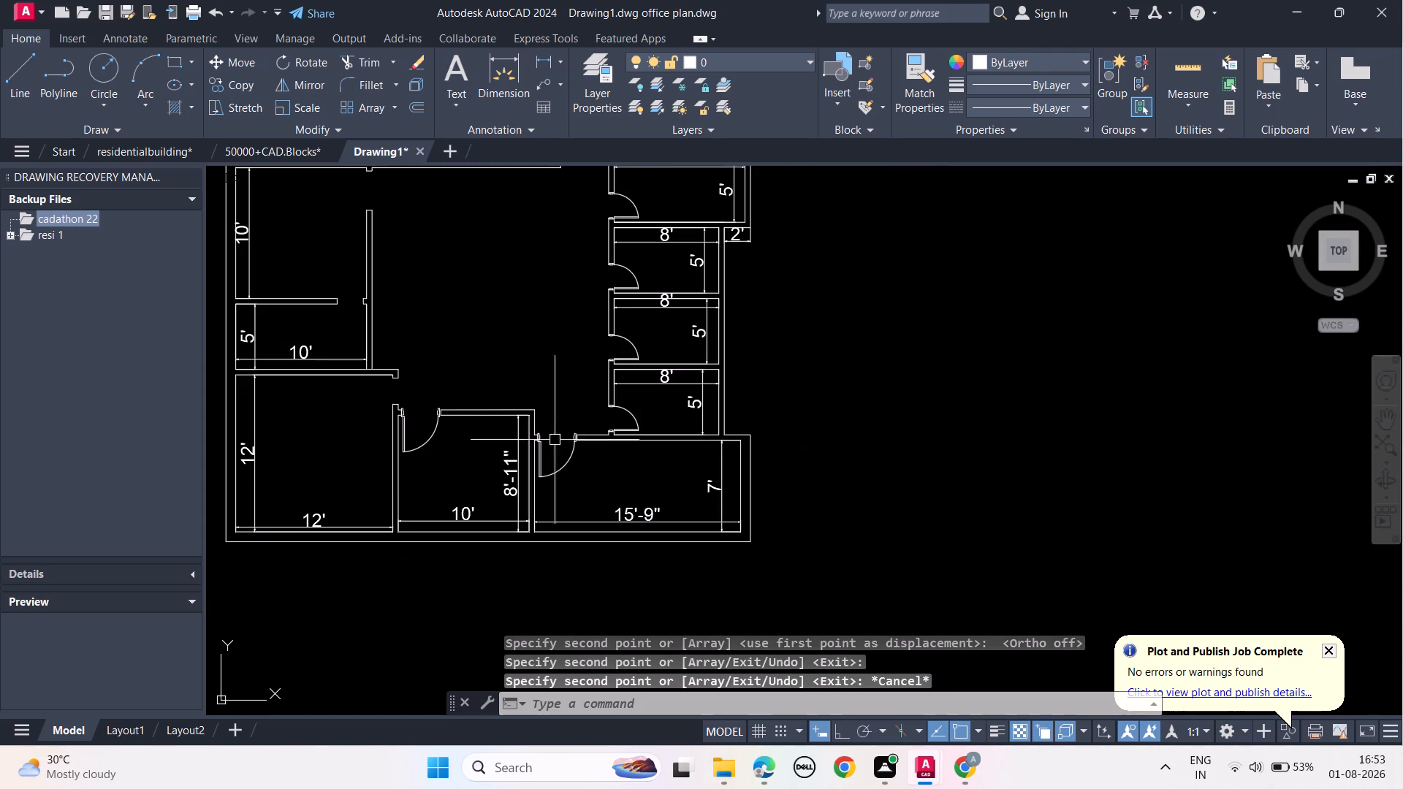
{"action": "middle_click_drag", "start_coordinate": [383, 494], "coordinate": [512, 592]}
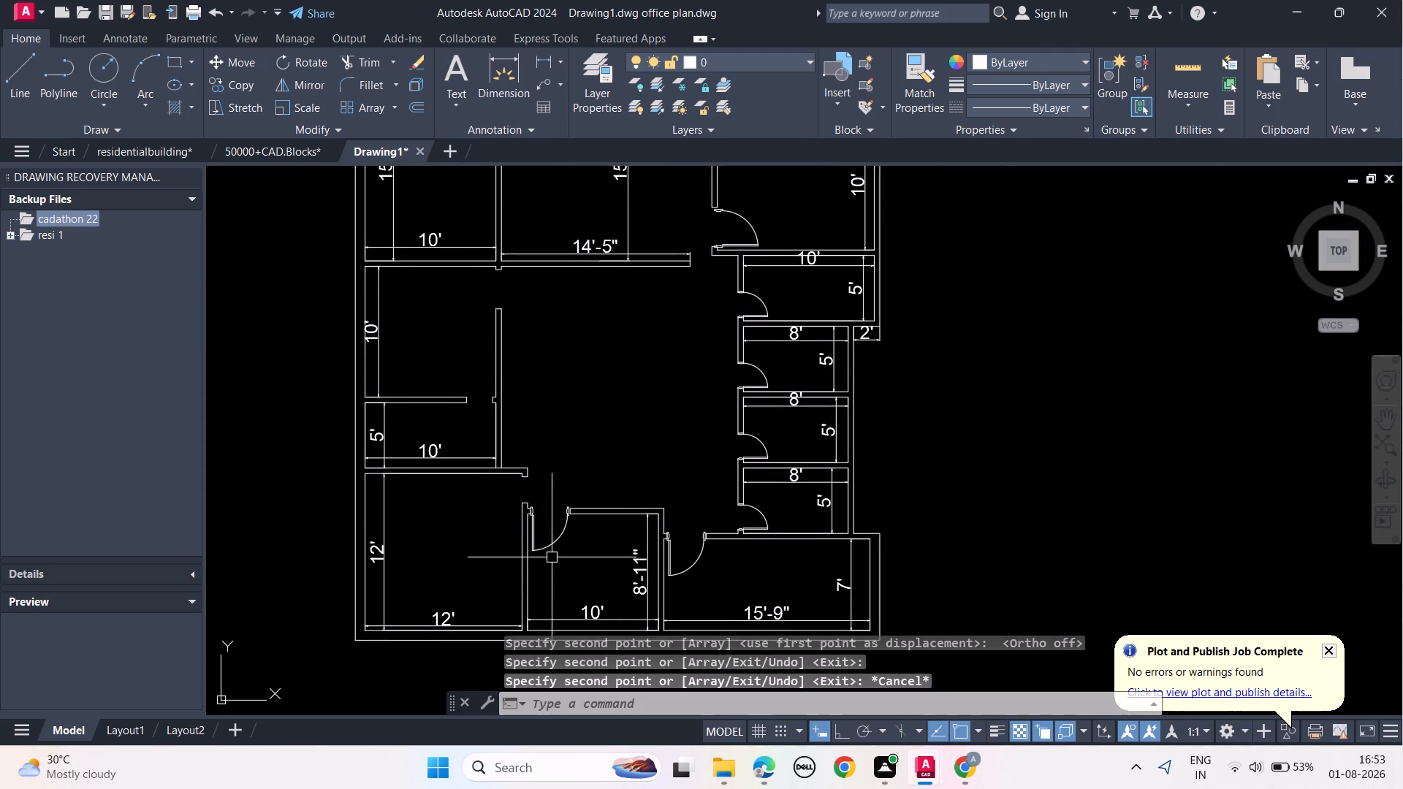
{"action": "scroll", "coordinate": [583, 489], "scroll_direction": "up", "scroll_amount": 4}
{"action": "middle_click_drag", "start_coordinate": [543, 572], "coordinate": [579, 383]}
{"action": "scroll", "coordinate": [580, 378], "scroll_direction": "up", "scroll_amount": 1}
{"action": "middle_click_drag", "start_coordinate": [579, 383], "coordinate": [580, 378]}
{"action": "left_click_drag", "start_coordinate": [549, 498], "coordinate": [539, 481]}
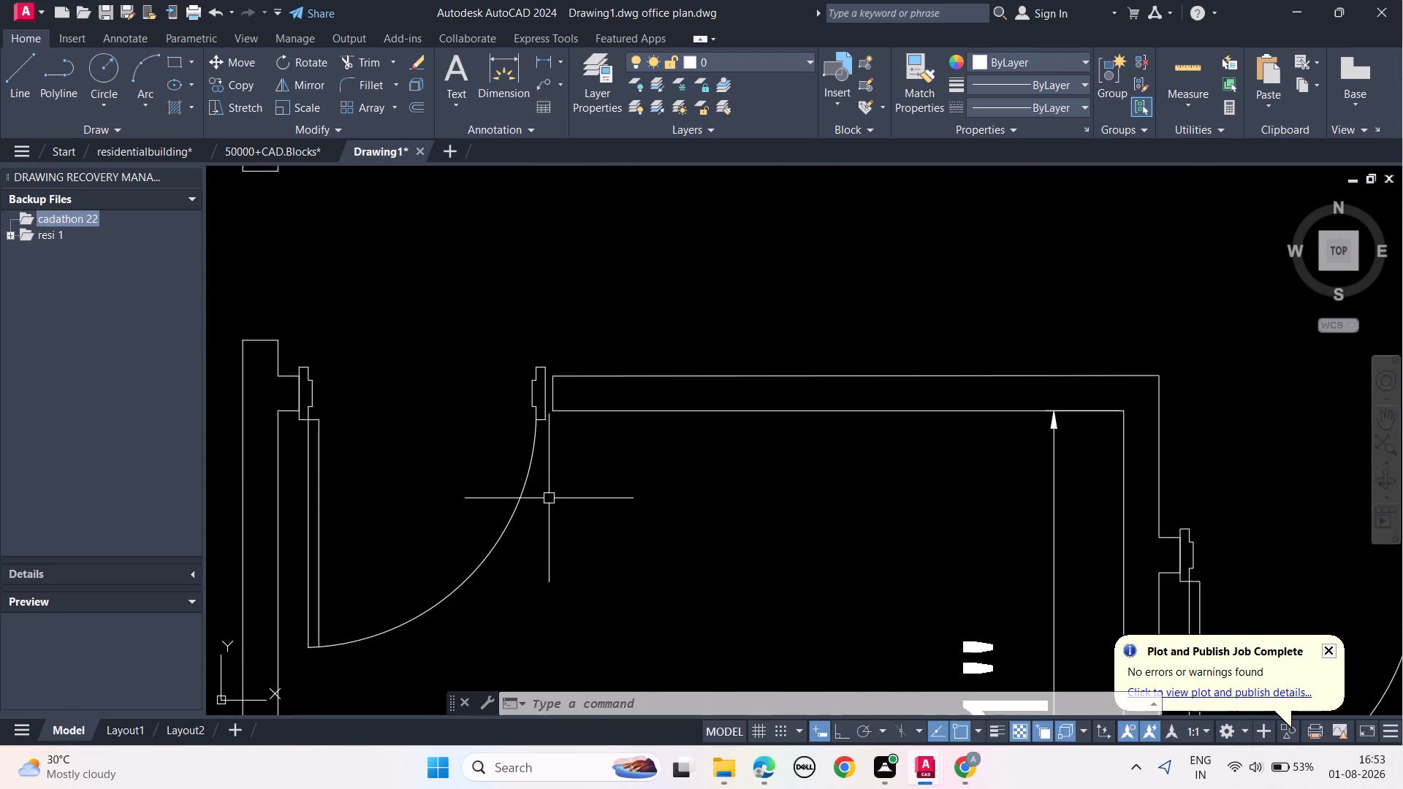
{"action": "left_click", "coordinate": [399, 373]}
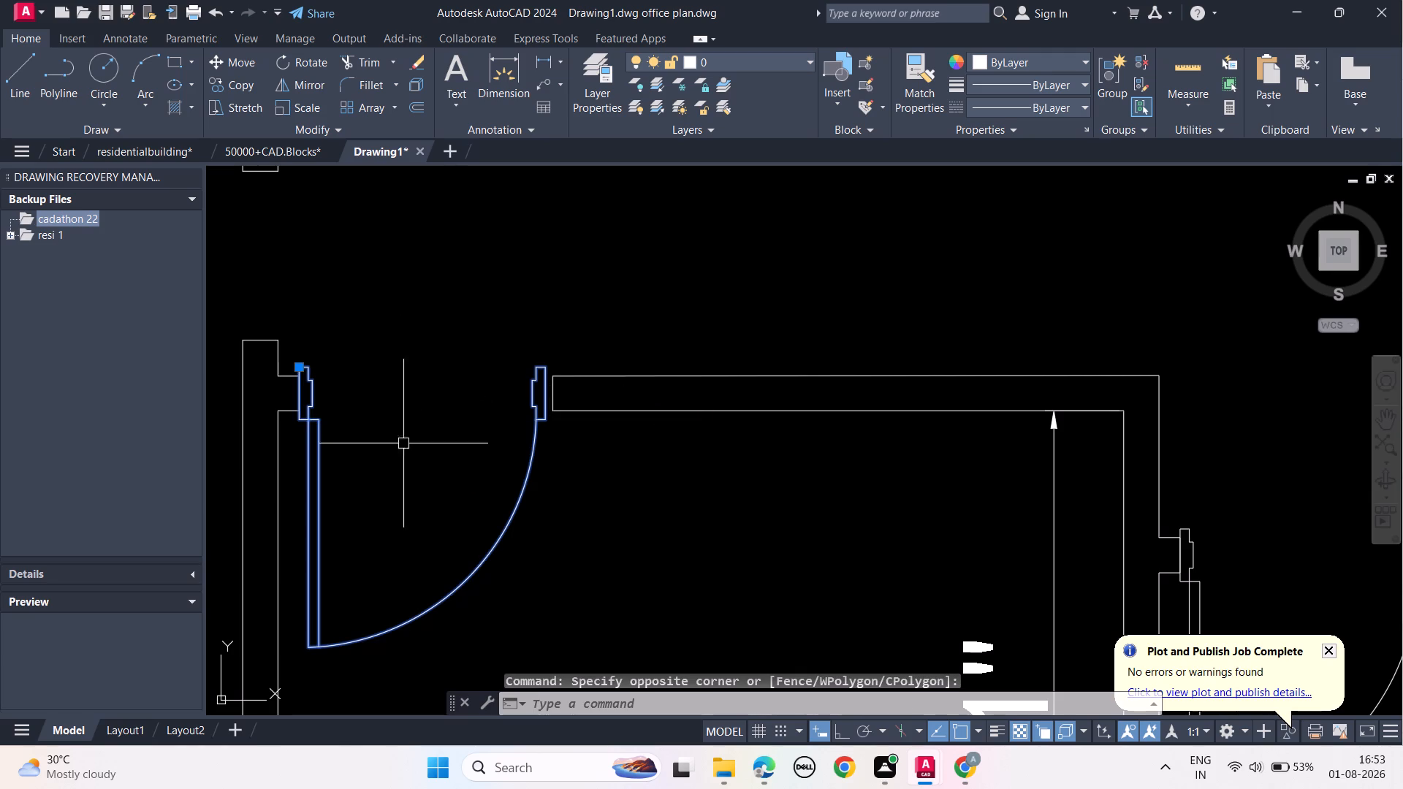
{"action": "type", "text": "SC"}
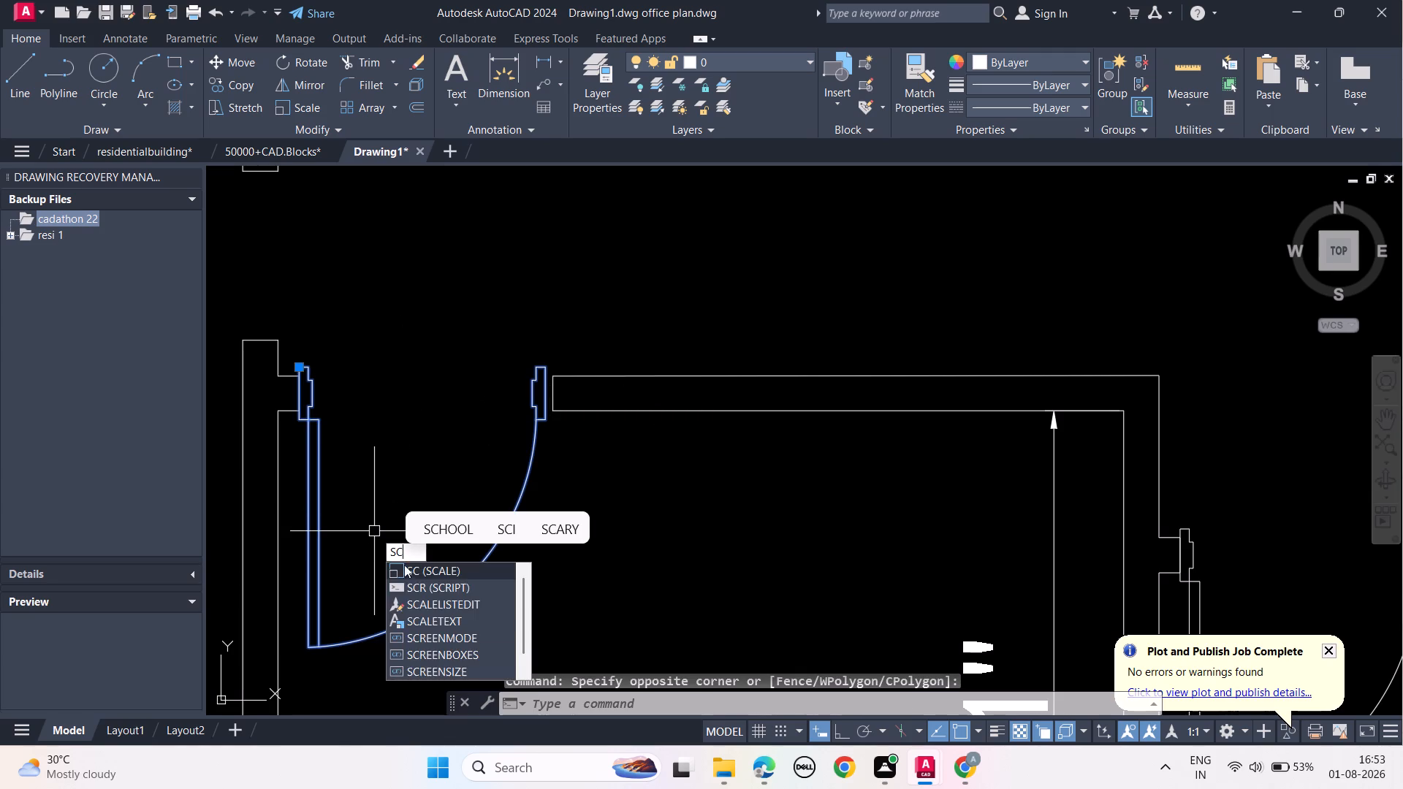
{"action": "left_click", "coordinate": [417, 570]}
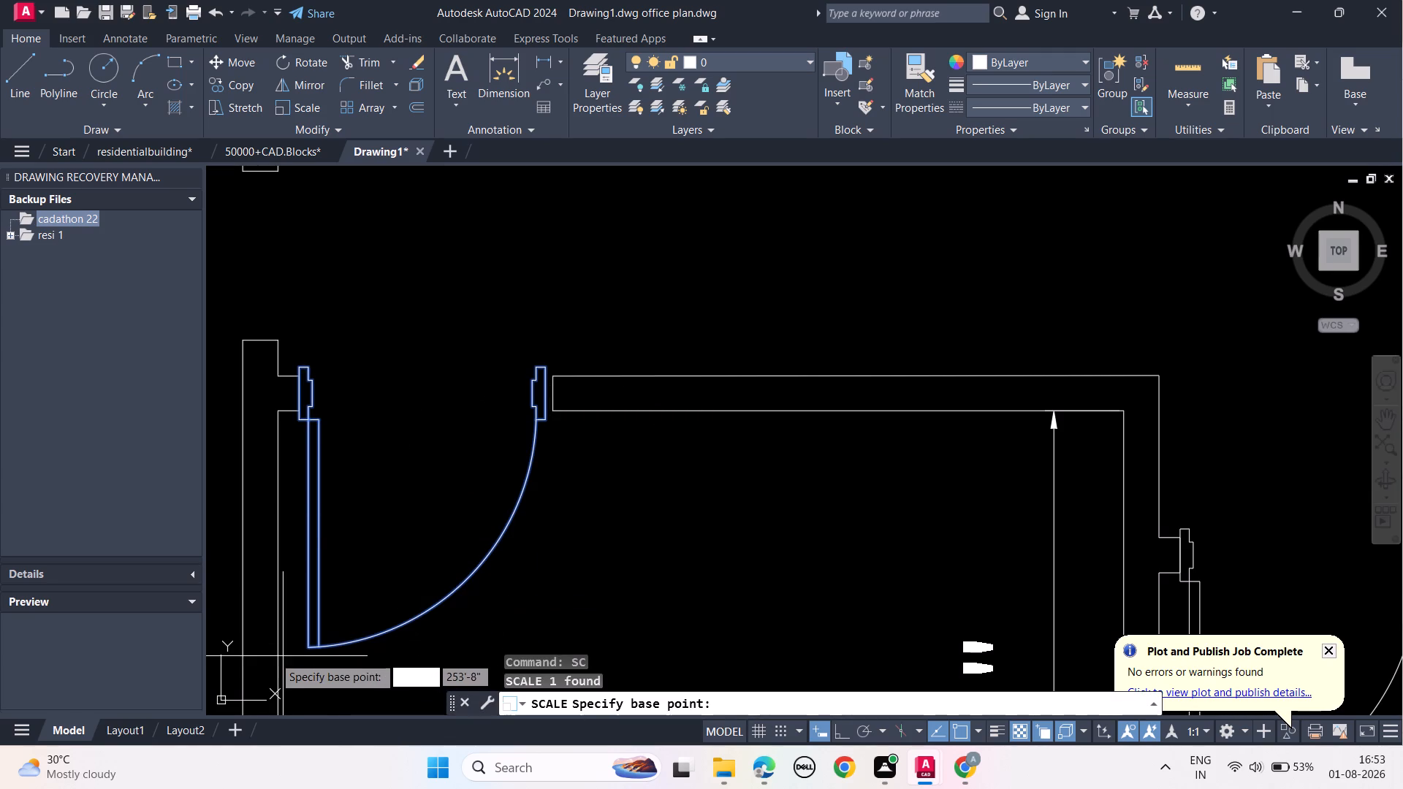
{"action": "left_click", "coordinate": [313, 645]}
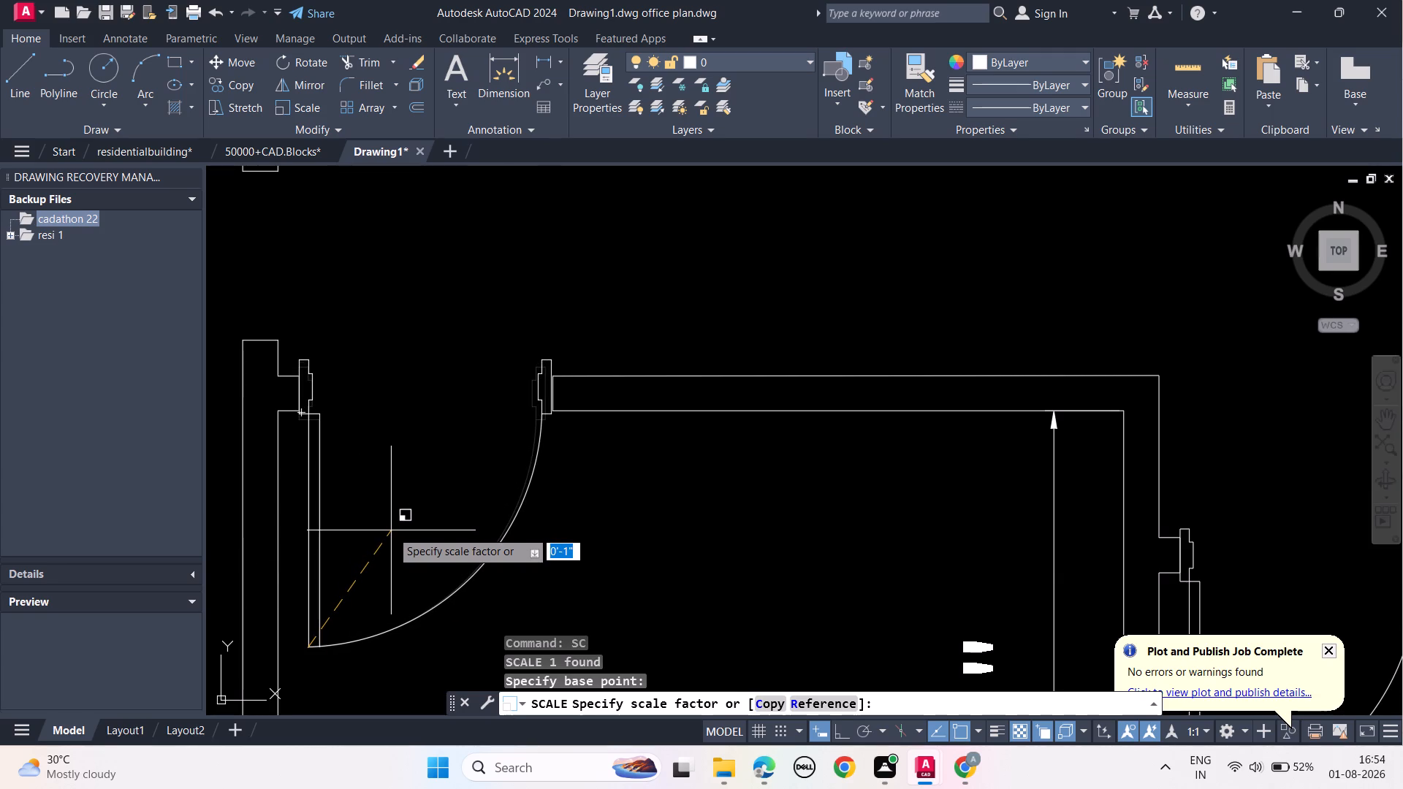
{"action": "left_click", "coordinate": [391, 530]}
{"action": "key", "text": "Escape"}
{"action": "key", "text": "Escape"}
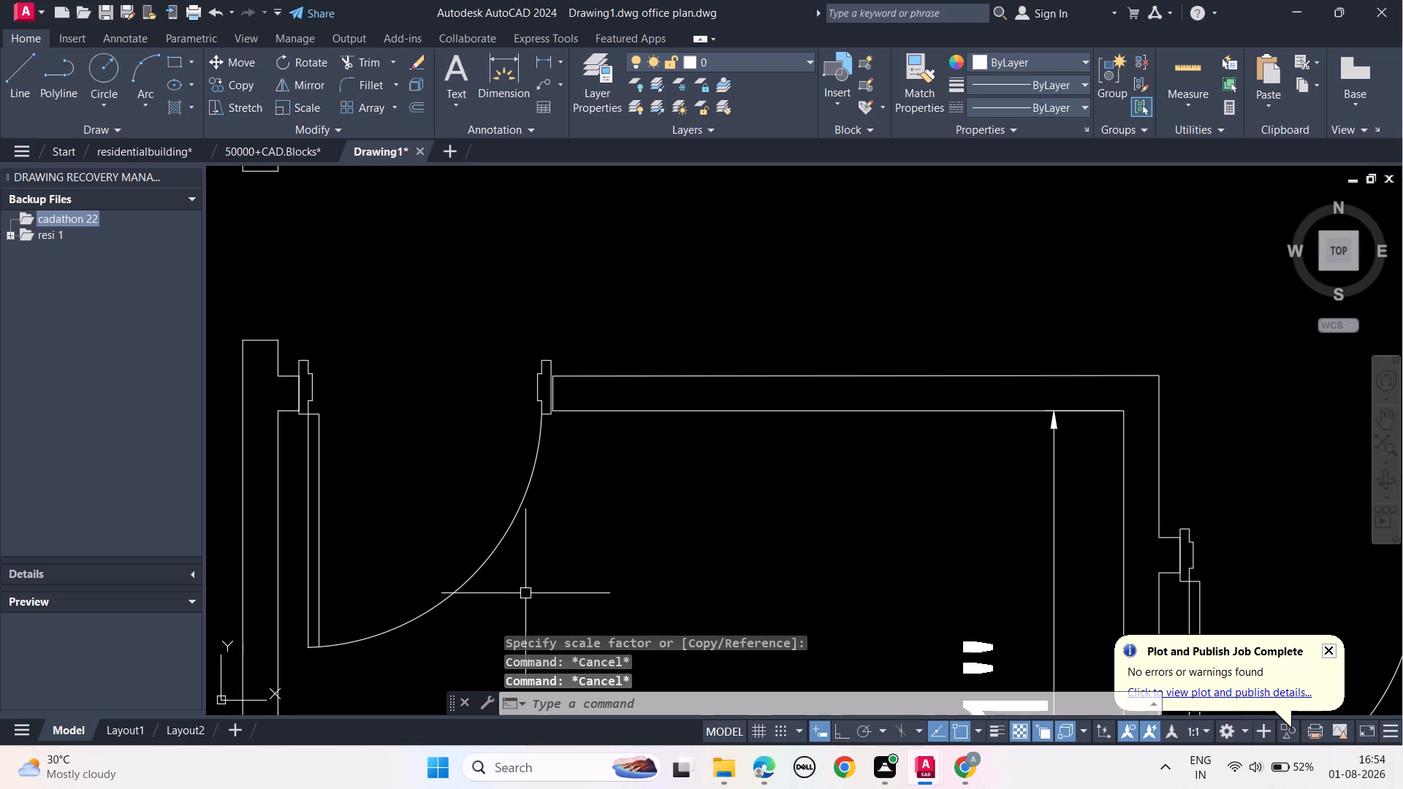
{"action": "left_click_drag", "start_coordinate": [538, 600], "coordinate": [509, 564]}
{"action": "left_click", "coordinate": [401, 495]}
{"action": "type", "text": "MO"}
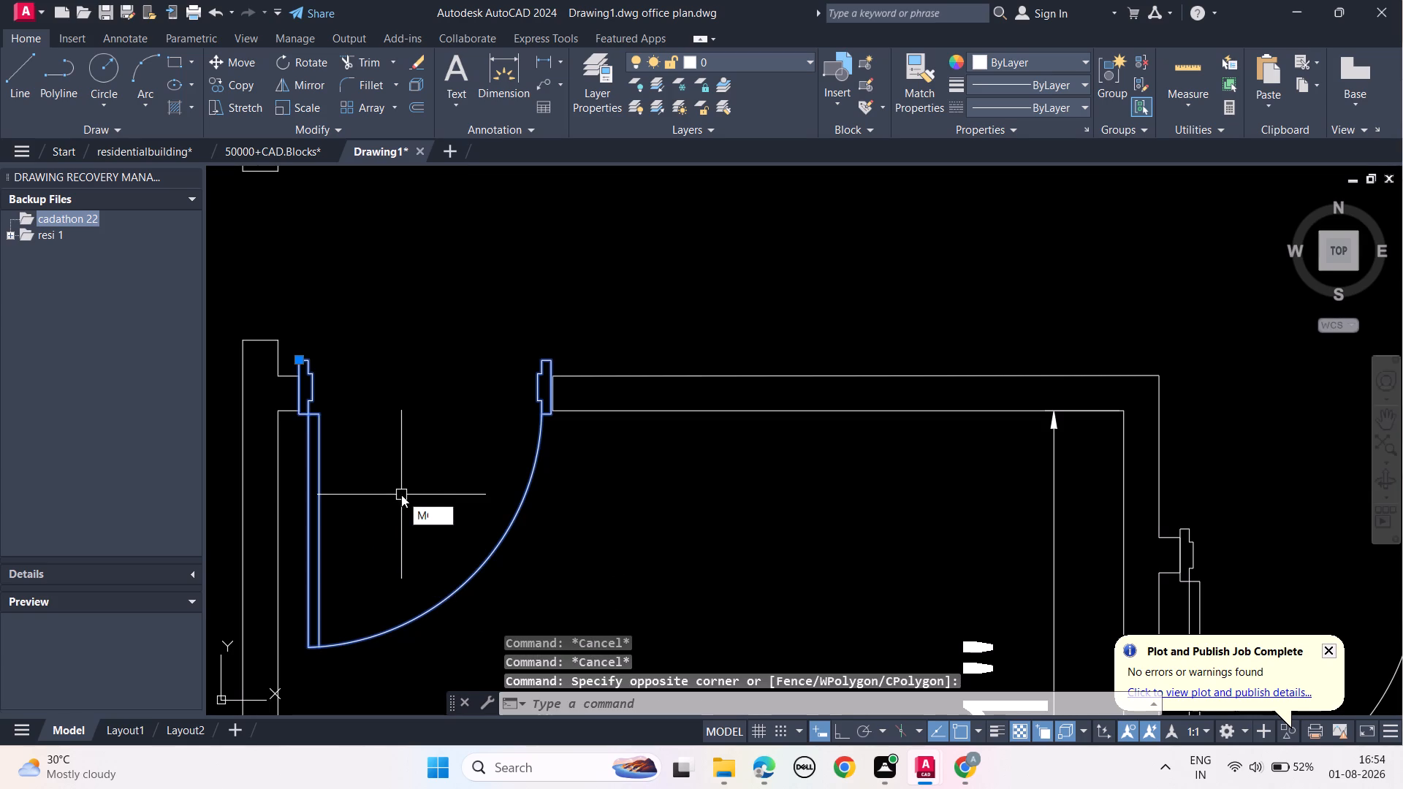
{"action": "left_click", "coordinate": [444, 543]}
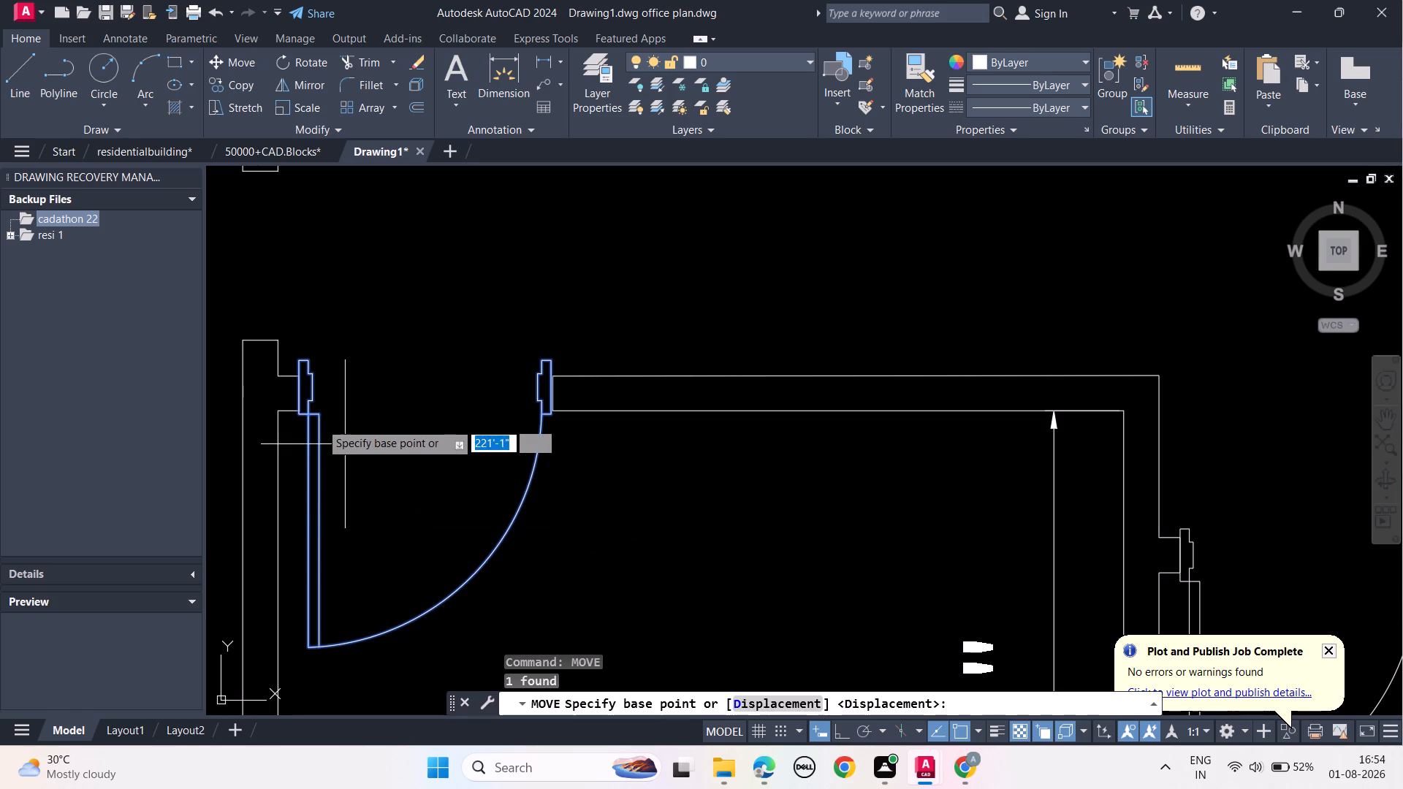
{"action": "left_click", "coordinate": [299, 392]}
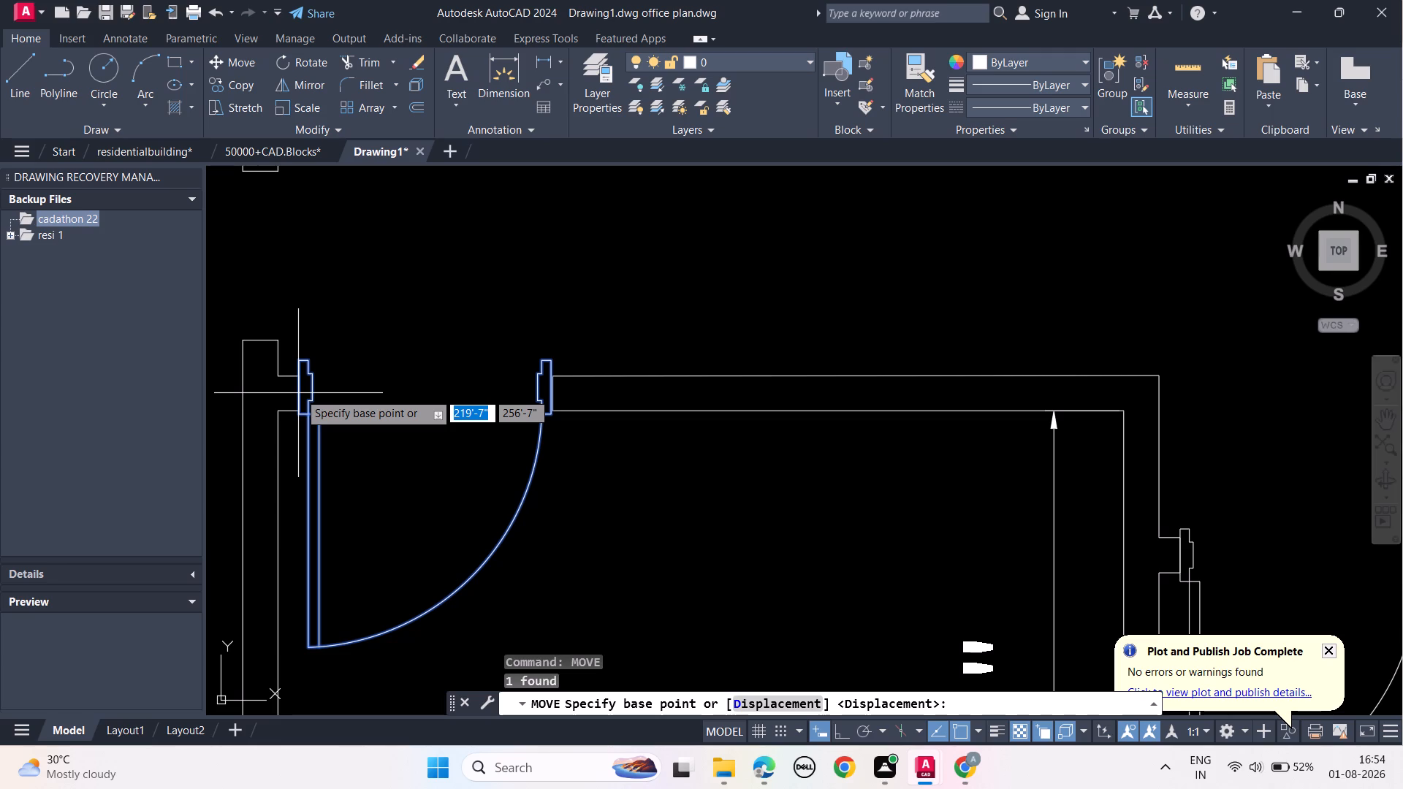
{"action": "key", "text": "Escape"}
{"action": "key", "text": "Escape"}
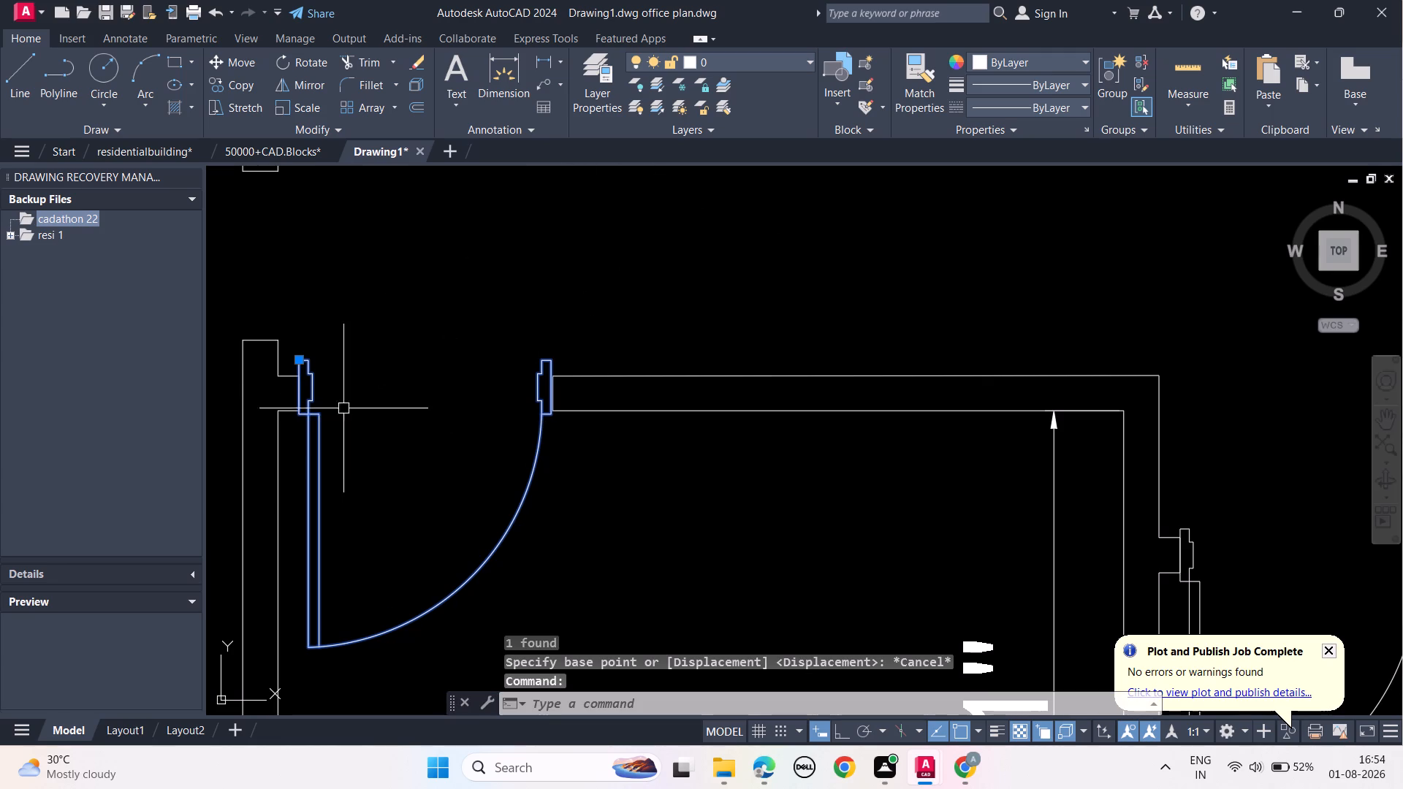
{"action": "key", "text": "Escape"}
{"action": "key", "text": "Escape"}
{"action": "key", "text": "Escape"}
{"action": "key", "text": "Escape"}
Save the drawing.
{"action": "key", "text": "ctrl+s"}
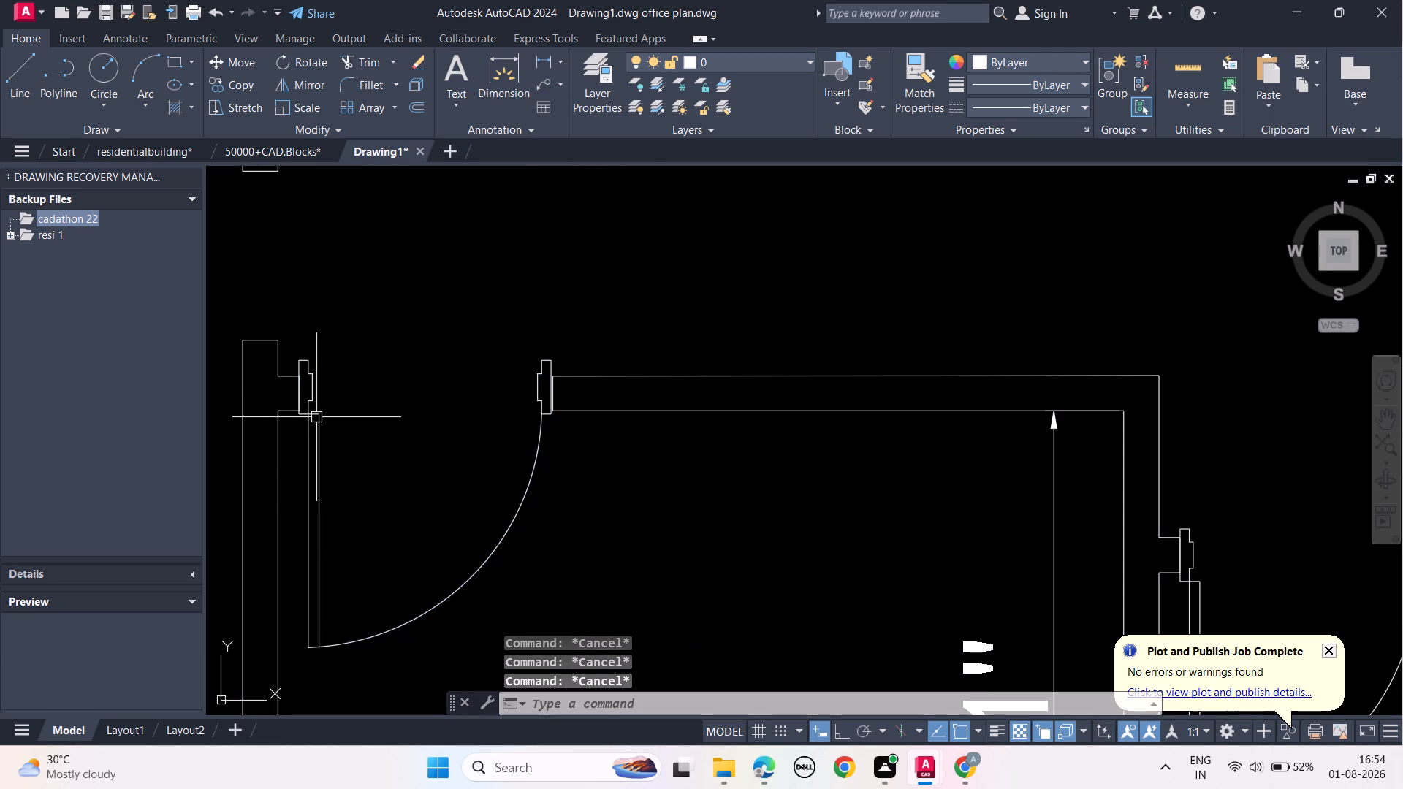
{"action": "key", "text": "ctrl+s"}
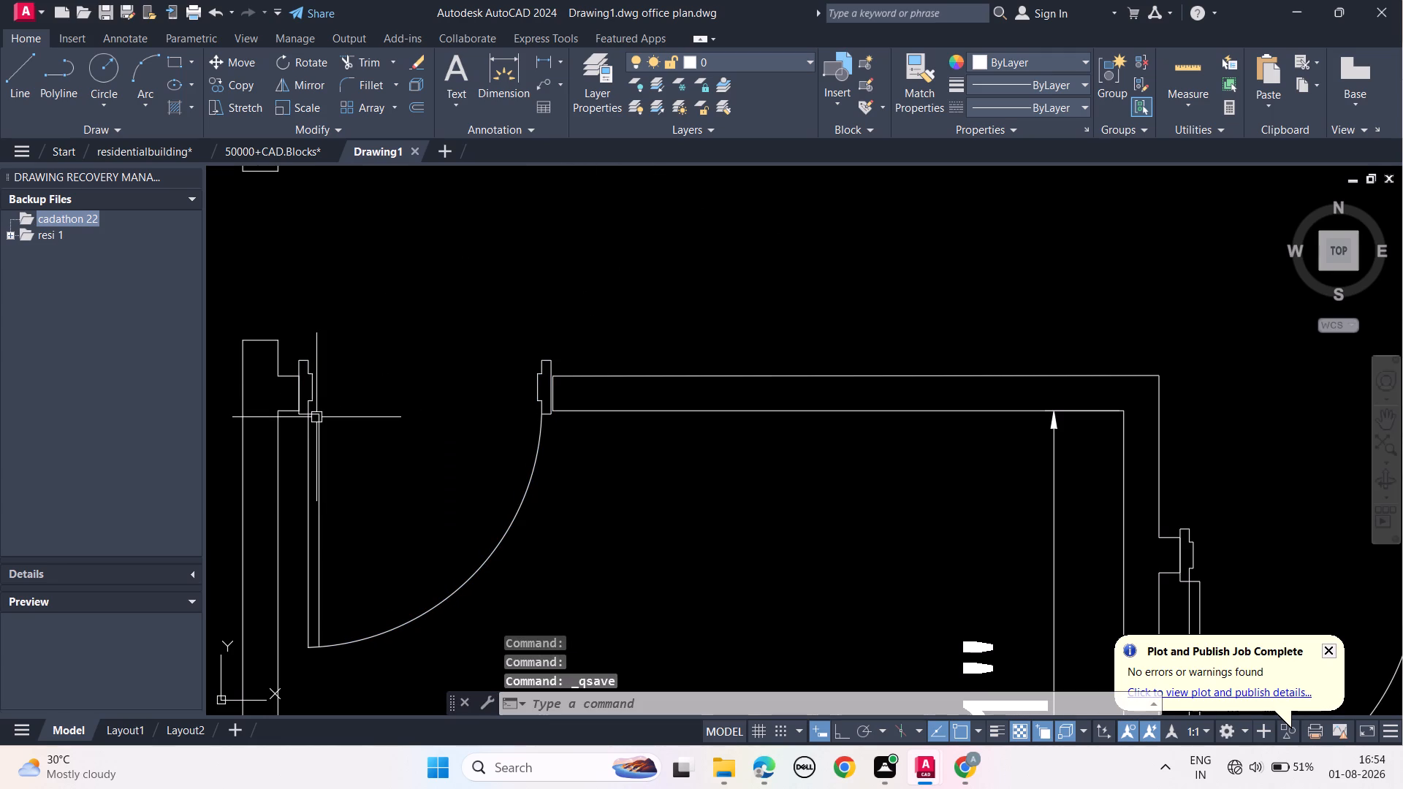
{"action": "key", "text": "Escape"}
{"action": "key", "text": "Escape"}
{"action": "key", "text": "Escape"}
Move the door in the 10' by 8'-11" room slightly down so its jamb tops line up with the wall's outer face.
{"action": "left_click_drag", "start_coordinate": [563, 519], "coordinate": [537, 508]}
{"action": "left_click", "coordinate": [438, 454]}
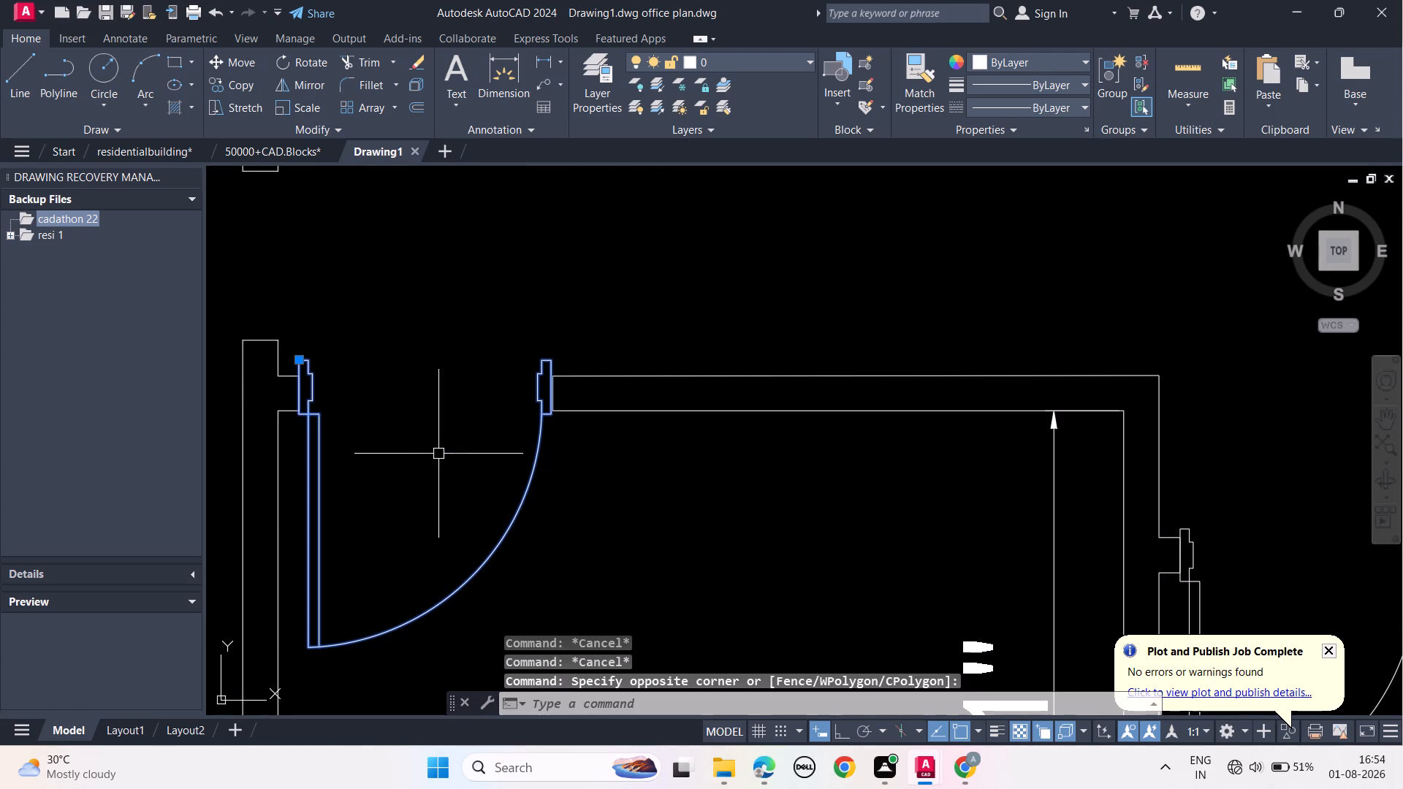
{"action": "type", "text": "MO"}
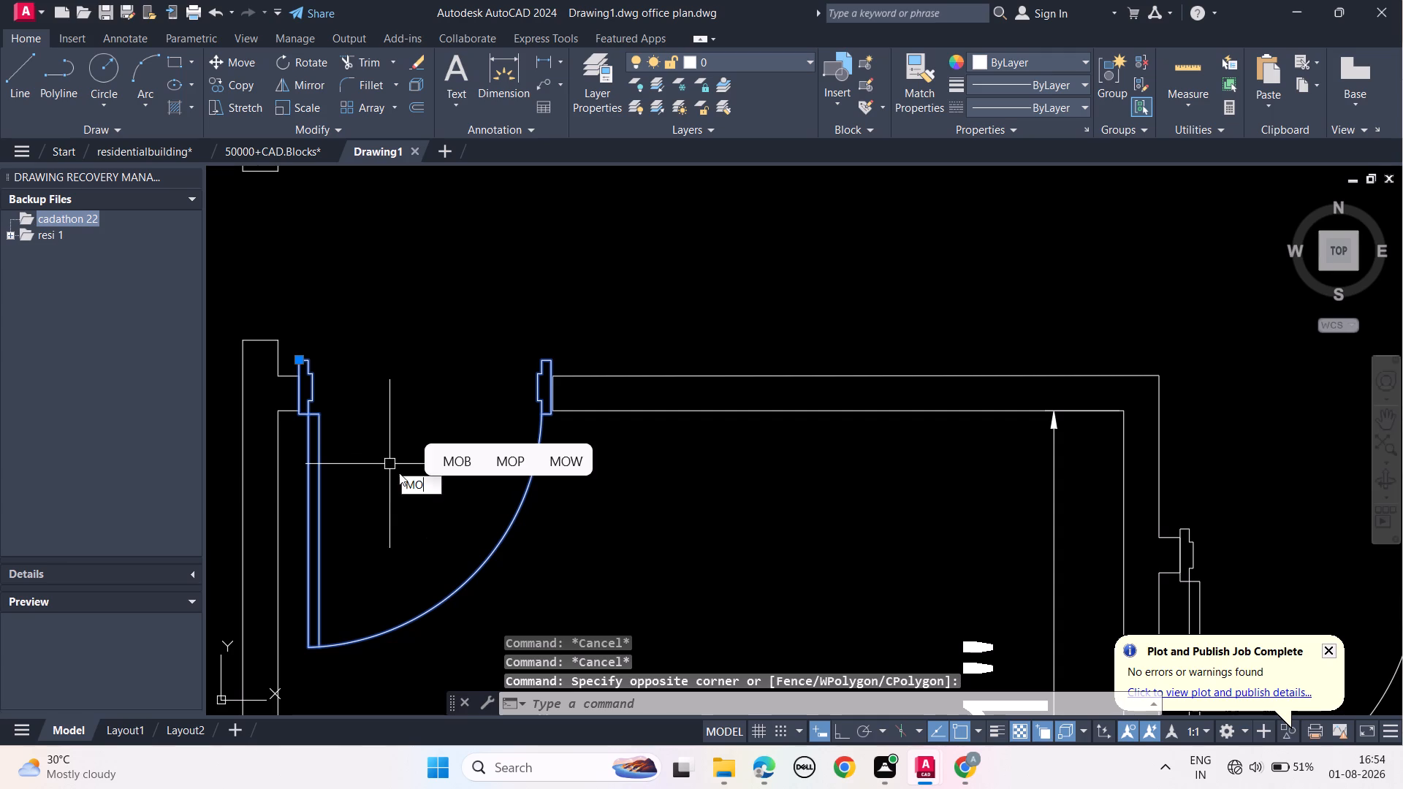
{"action": "left_click", "coordinate": [430, 520]}
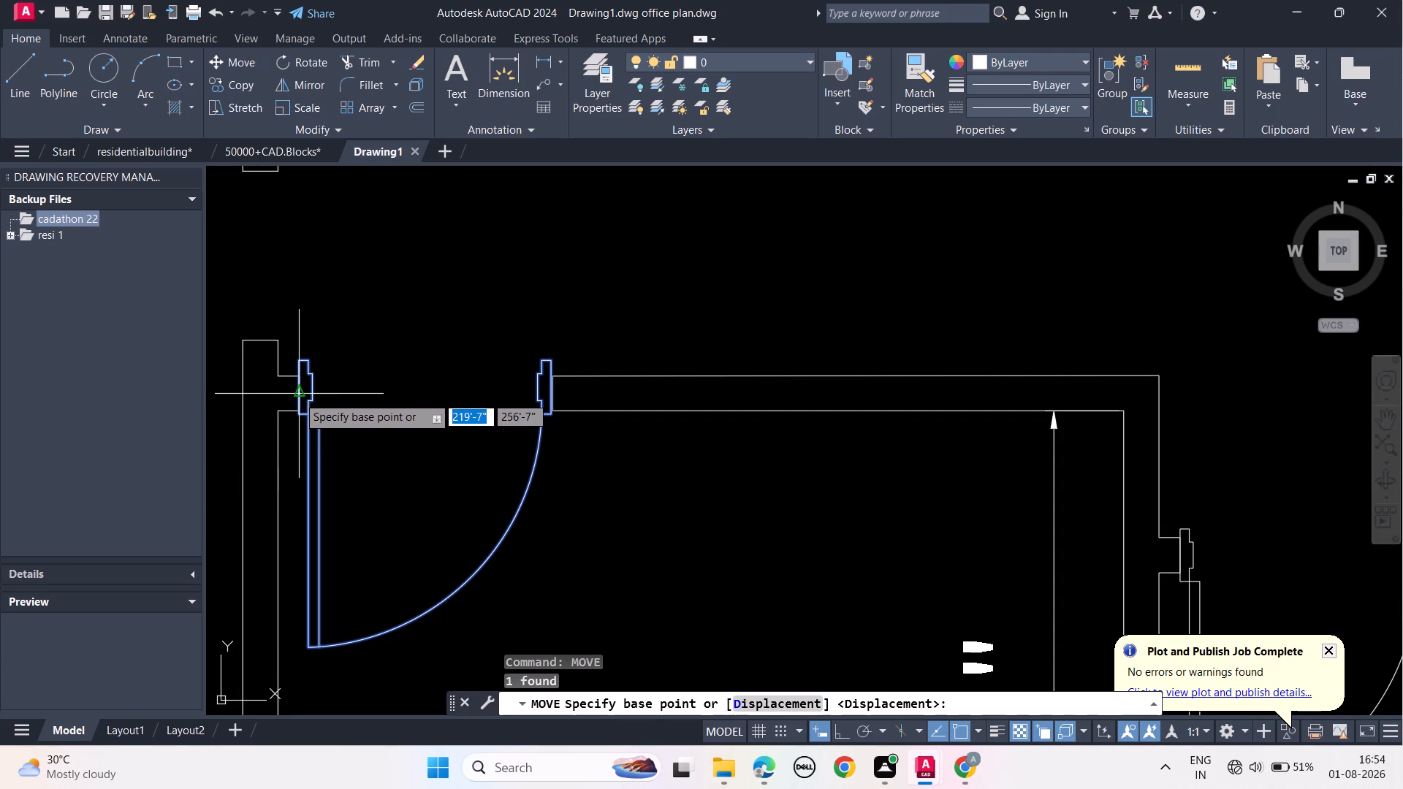
{"action": "left_click", "coordinate": [297, 395]}
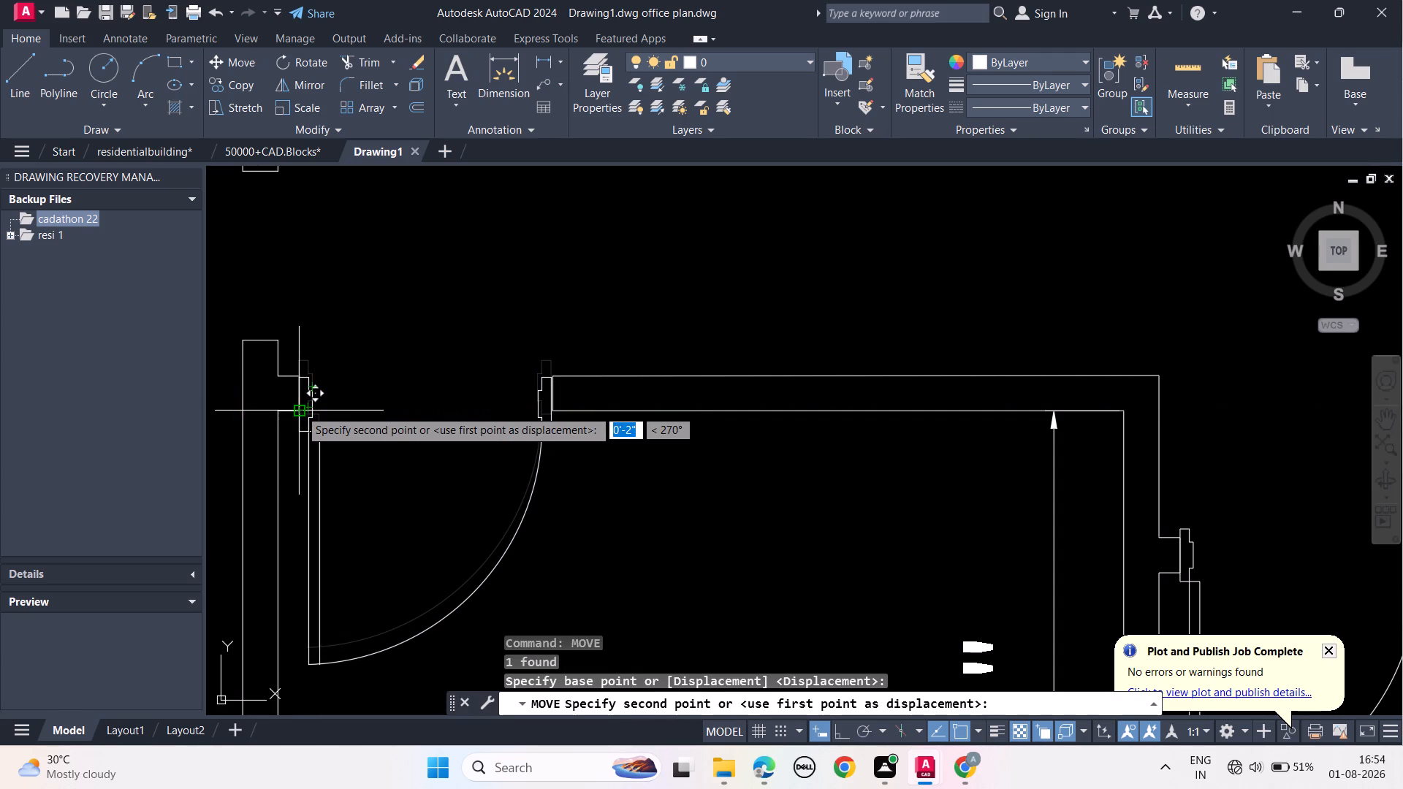
{"action": "left_click", "coordinate": [299, 405]}
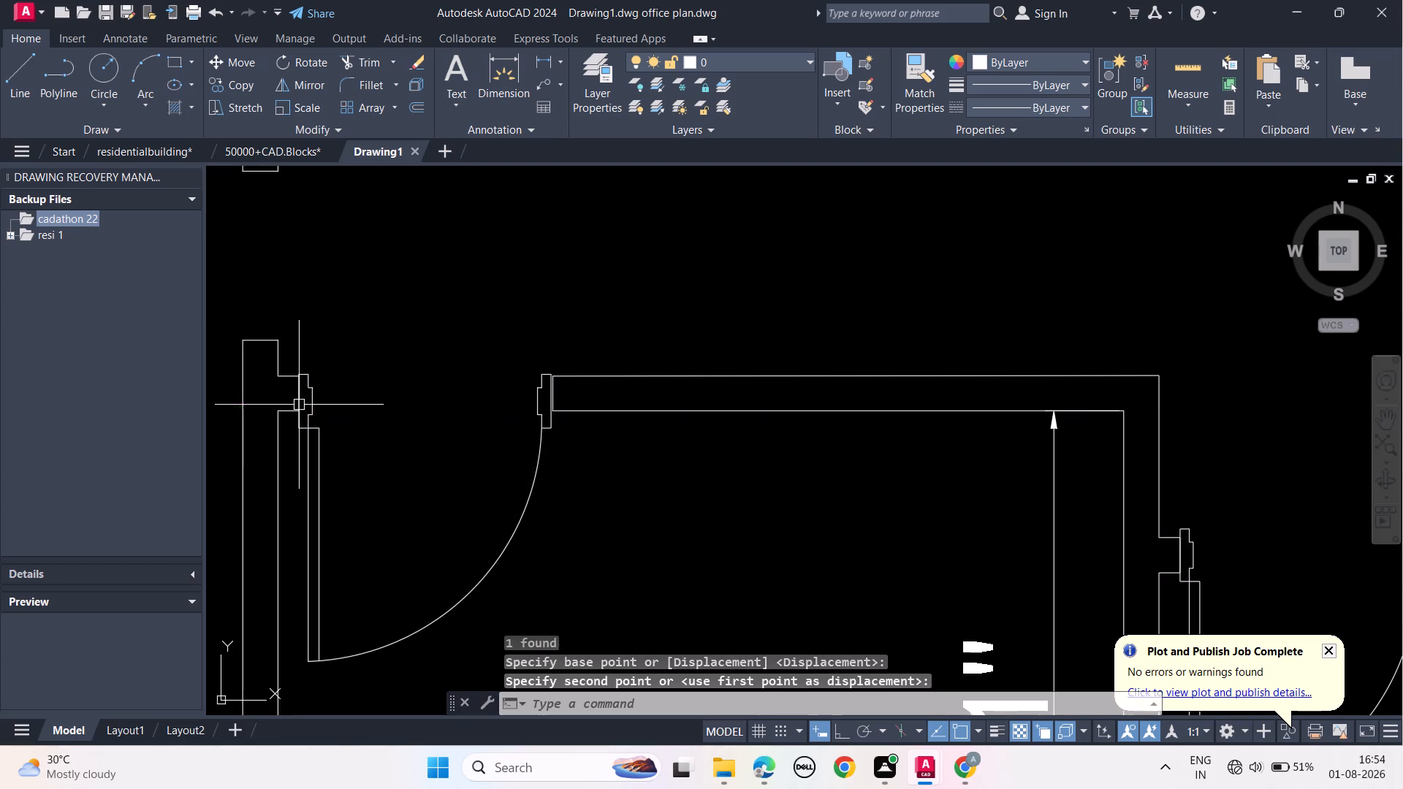
{"action": "key", "text": "Escape"}
{"action": "key", "text": "Escape"}
{"action": "key", "text": "Escape"}
Scale up the door in the 15'-9" by 7' room from its leaf's lower end until it spans the opening.
{"action": "scroll", "coordinate": [649, 458], "scroll_direction": "down", "scroll_amount": 2}
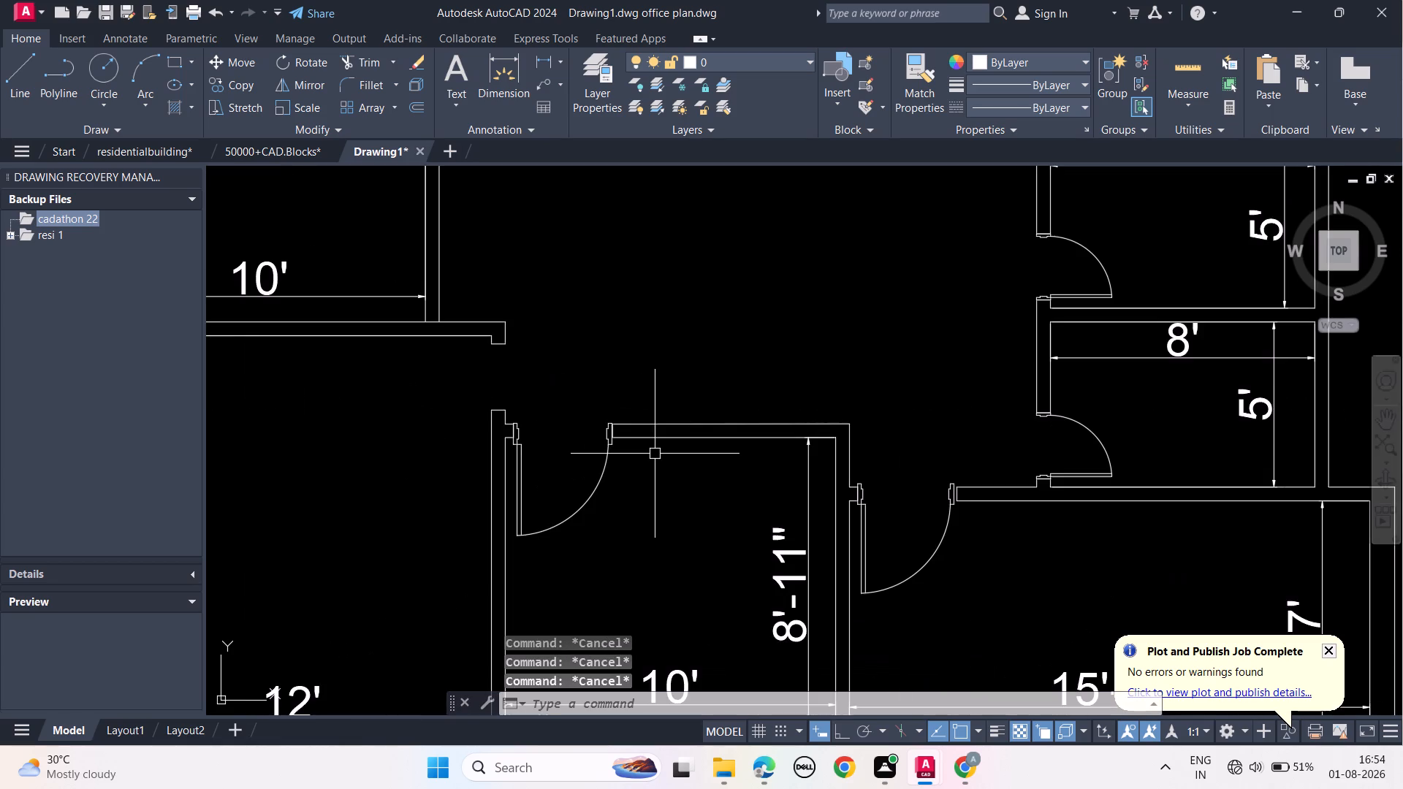
{"action": "middle_click_drag", "start_coordinate": [660, 527], "coordinate": [474, 428]}
{"action": "scroll", "coordinate": [786, 445], "scroll_direction": "up", "scroll_amount": 2}
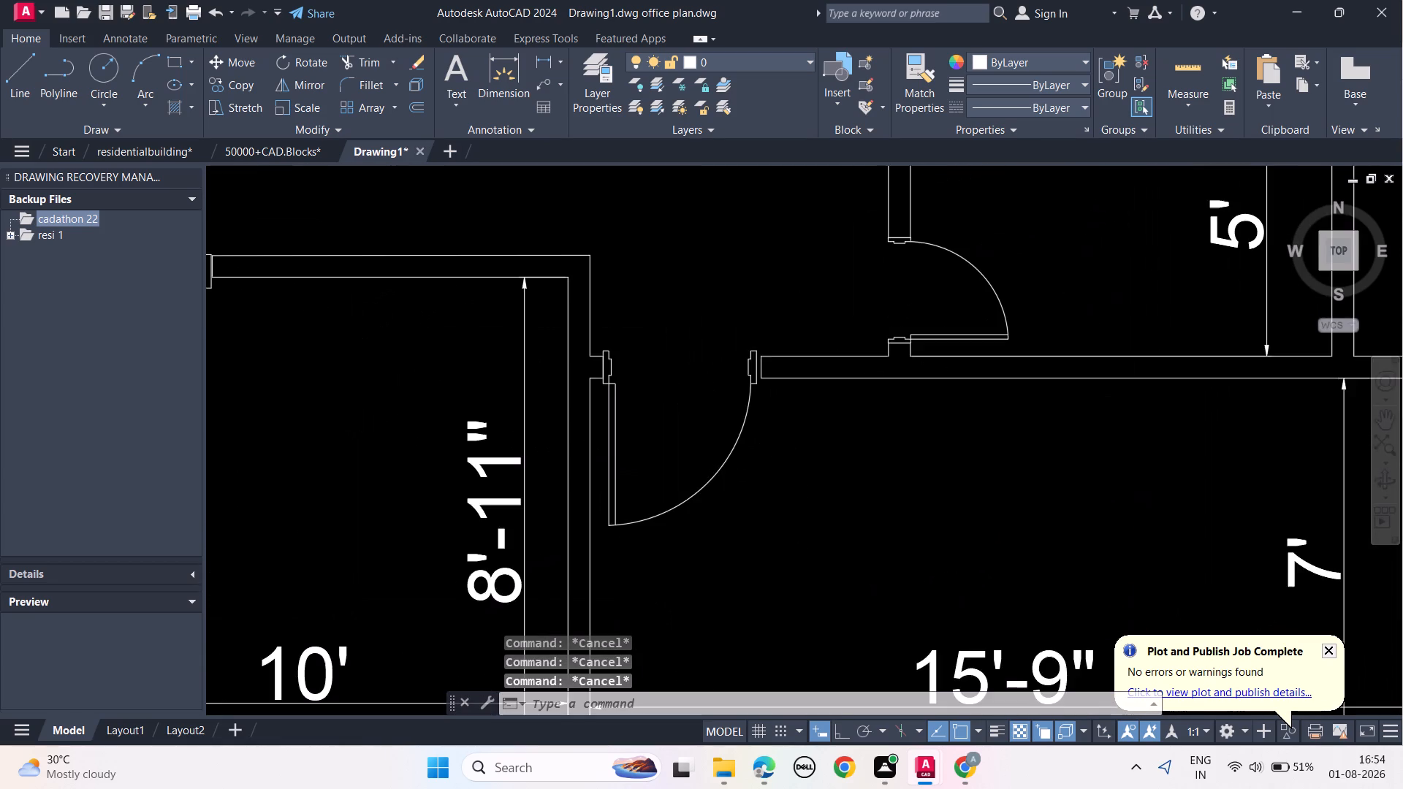
{"action": "left_click_drag", "start_coordinate": [744, 490], "coordinate": [709, 458]}
{"action": "left_click", "coordinate": [615, 384]}
{"action": "type", "text": "SC"}
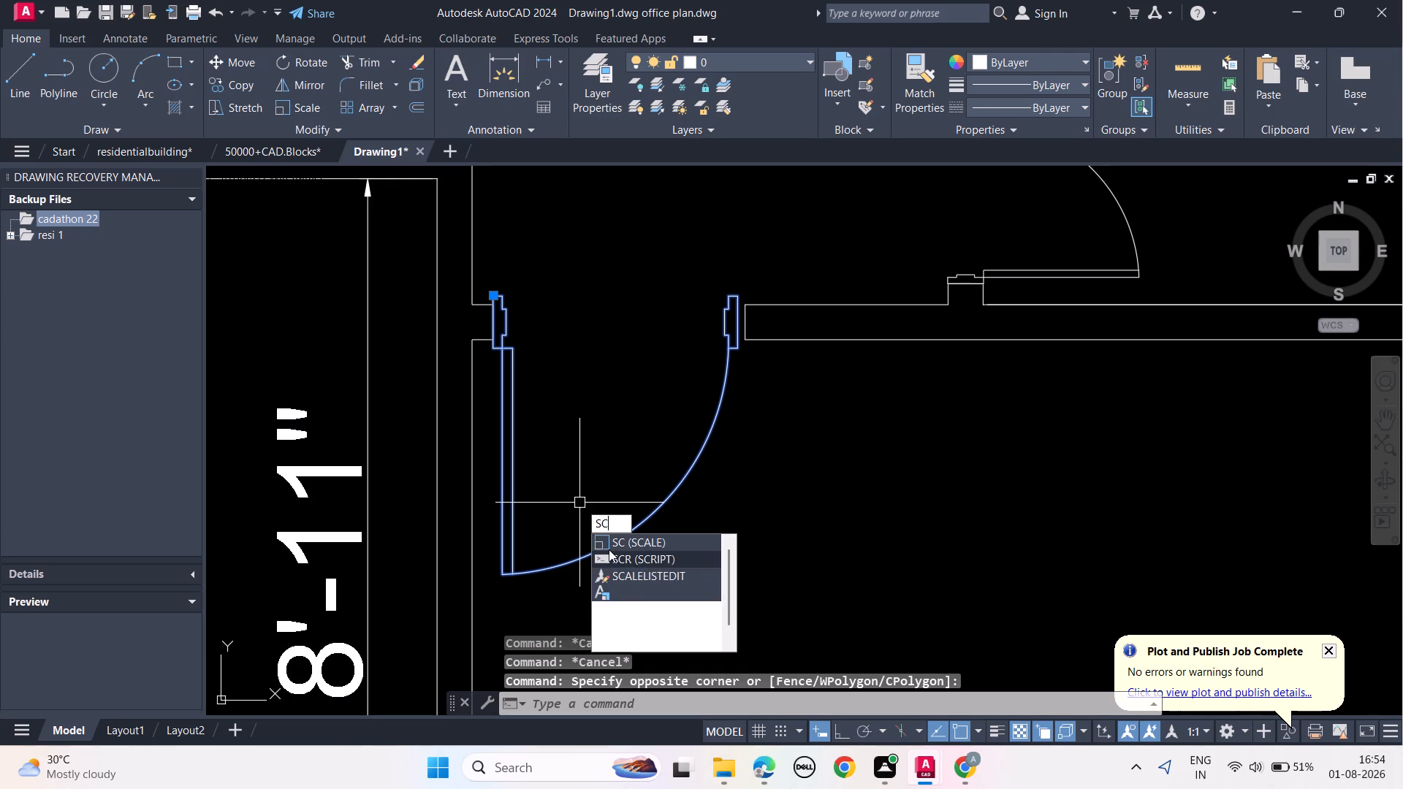
{"action": "left_click", "coordinate": [640, 541]}
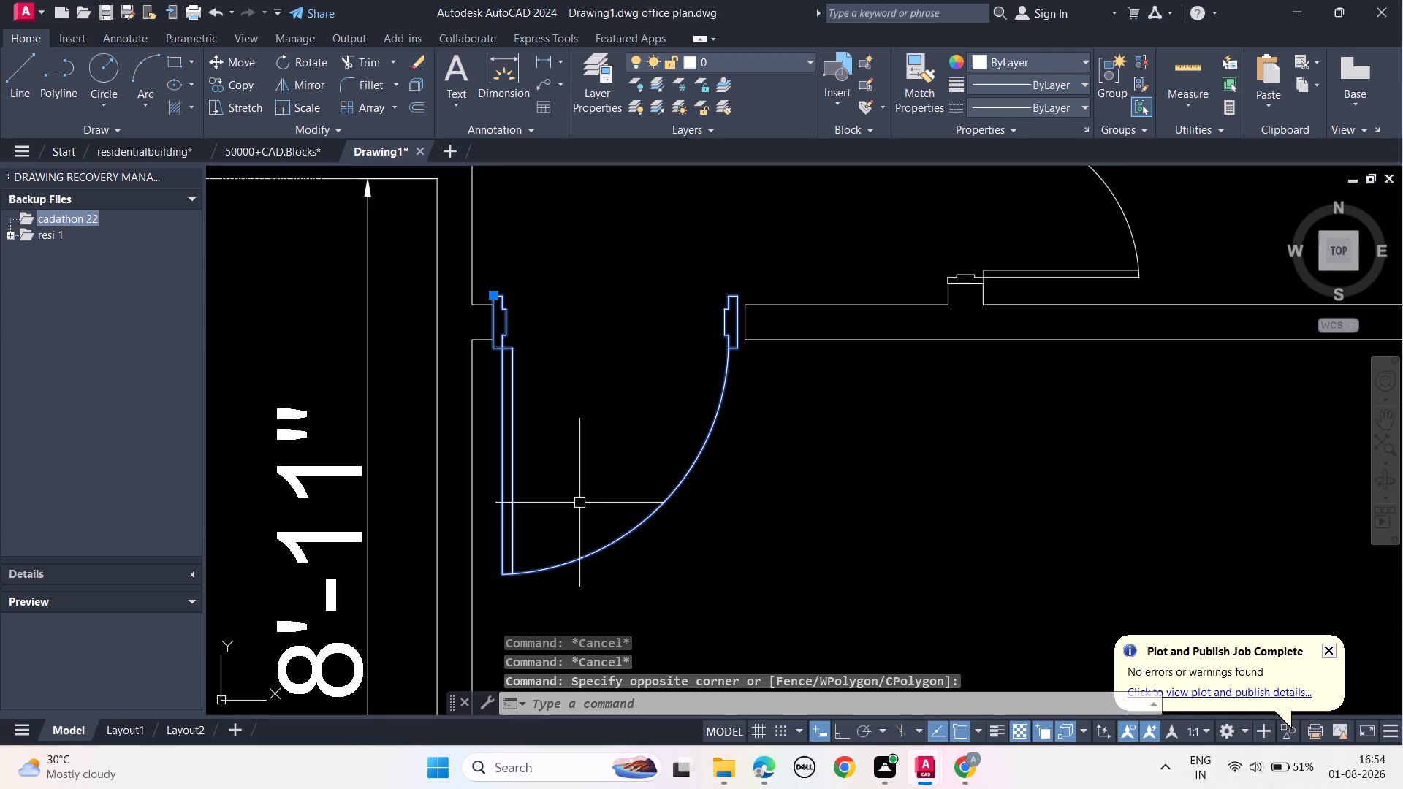
{"action": "left_click", "coordinate": [504, 571]}
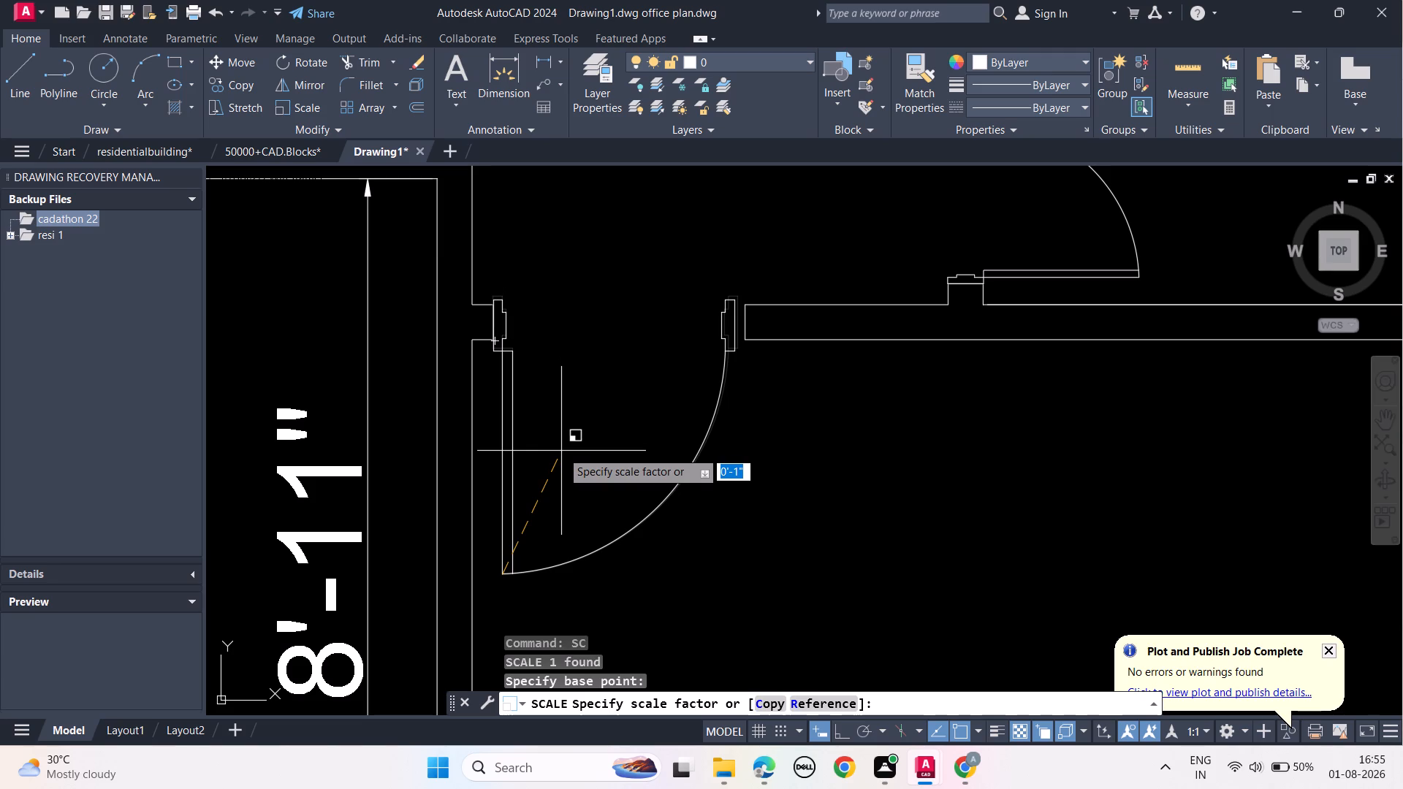
{"action": "left_click", "coordinate": [569, 449]}
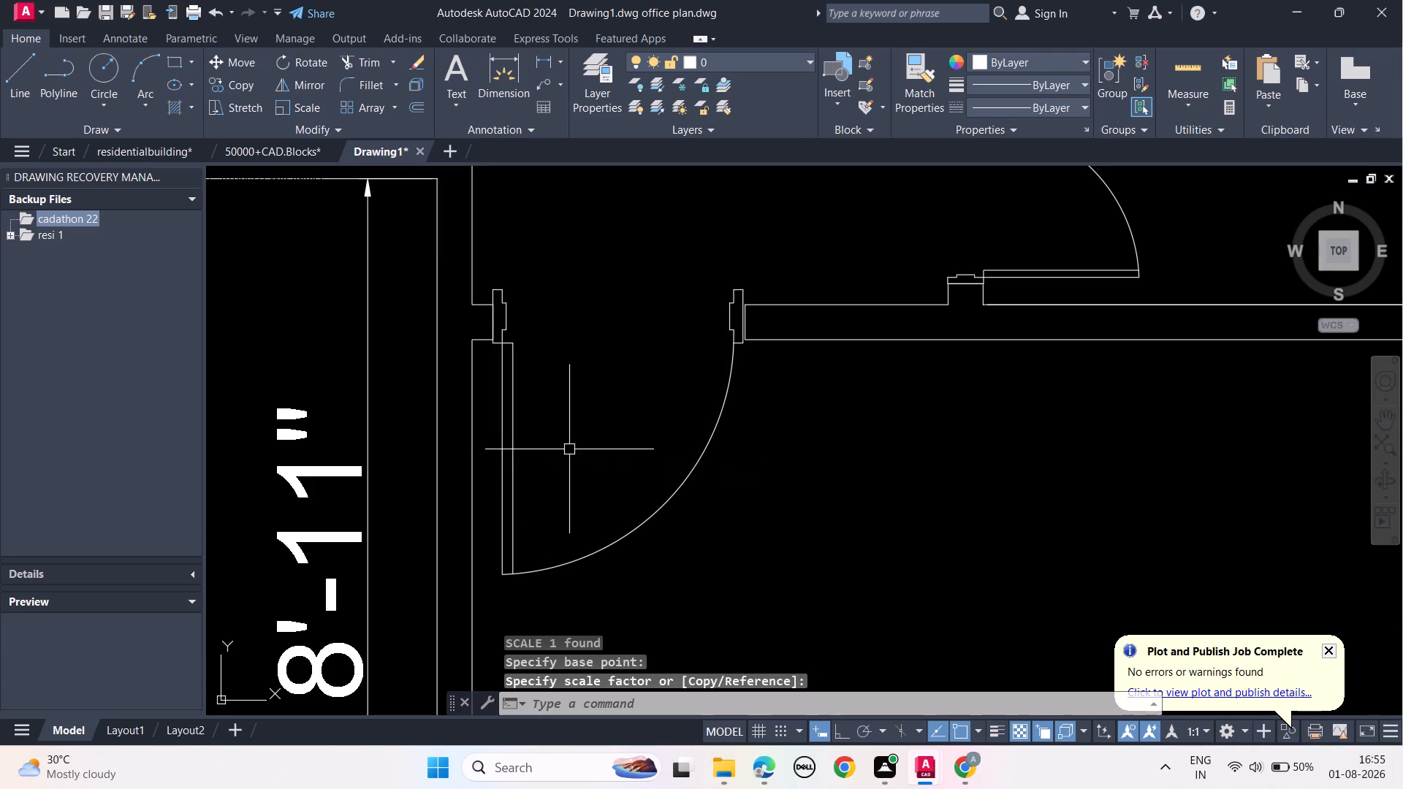
Move the enlarged door of the 15'-9" by 7' room slightly down so its jamb tops line up with the wall's outer face.
{"action": "left_click_drag", "start_coordinate": [703, 566], "coordinate": [695, 557]}
{"action": "left_click", "coordinate": [558, 465]}
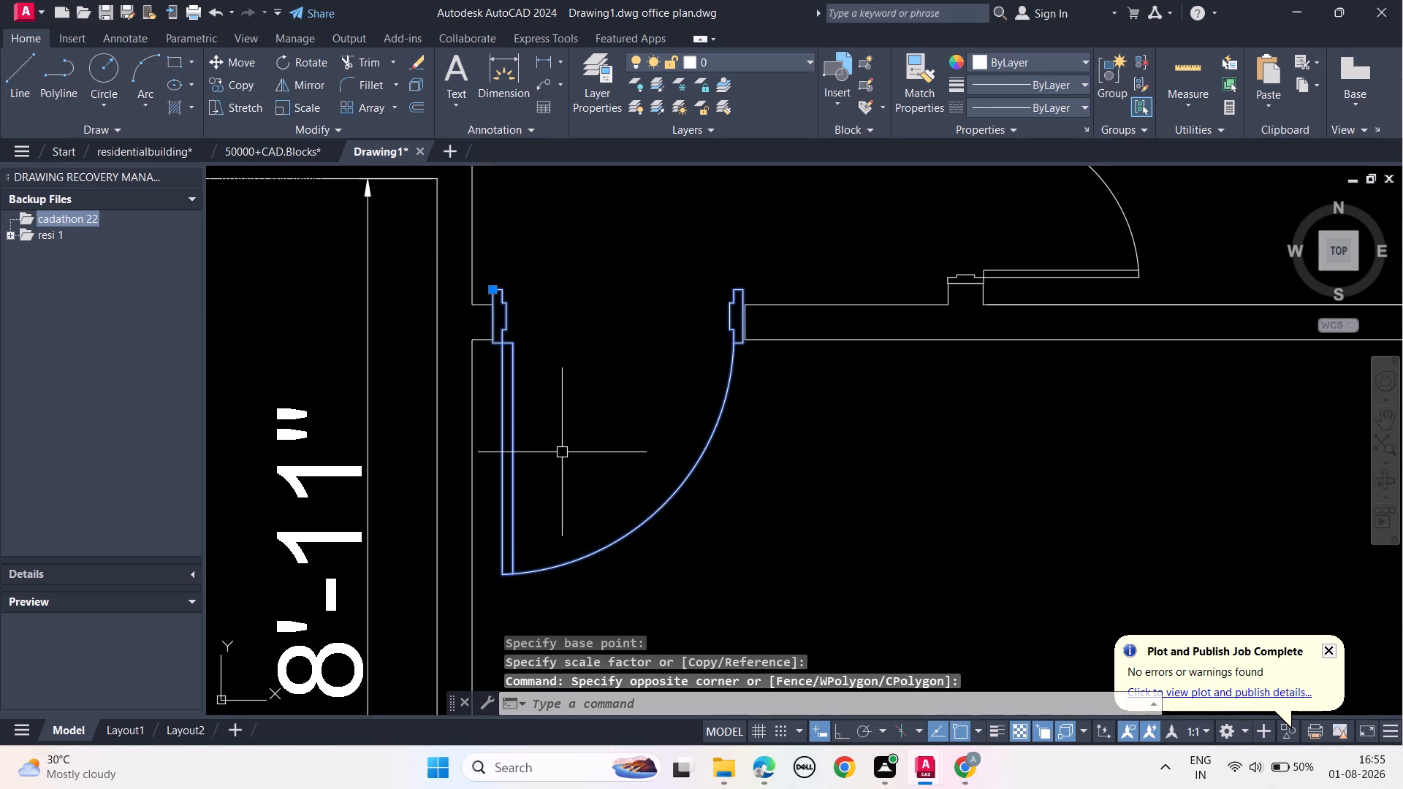
{"action": "type", "text": "MO"}
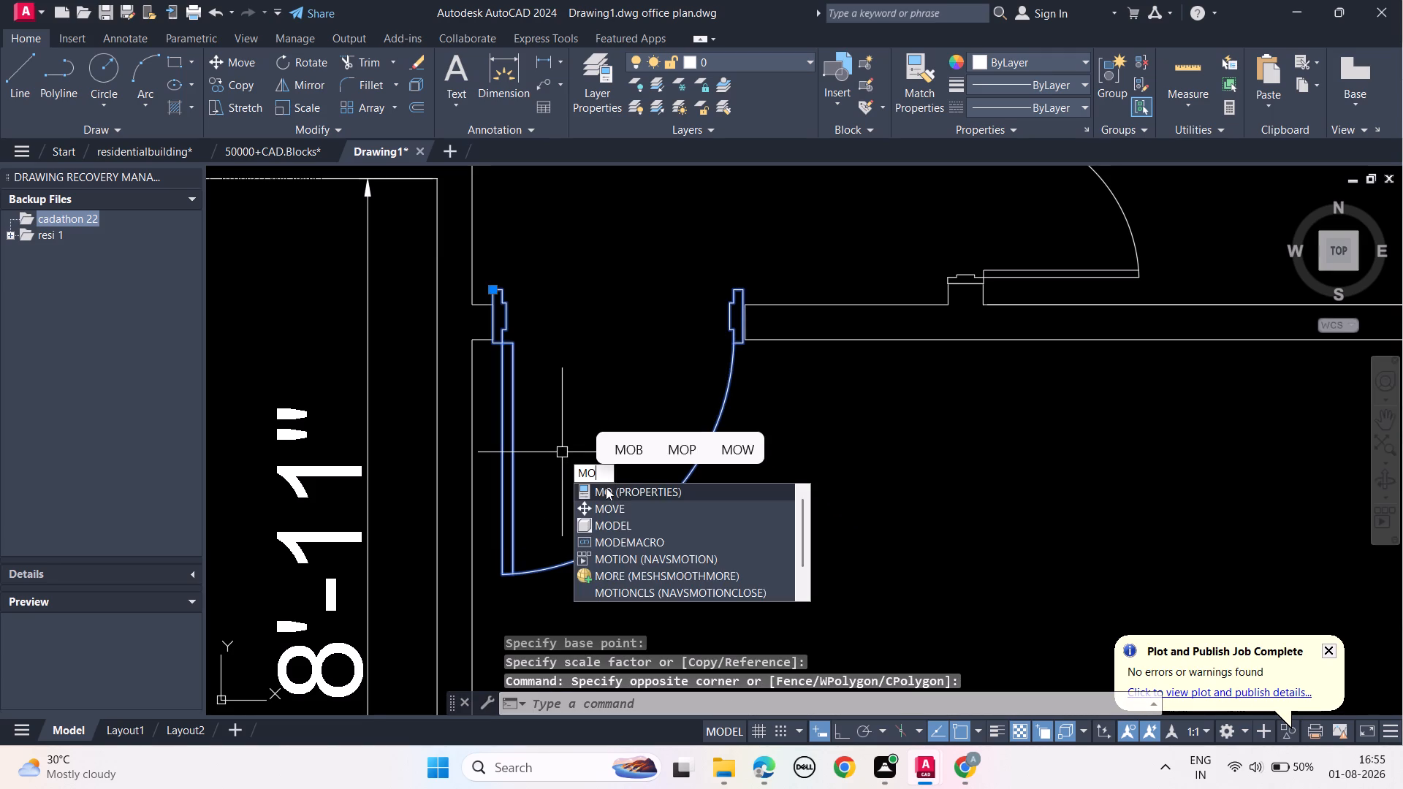
{"action": "left_click", "coordinate": [609, 510]}
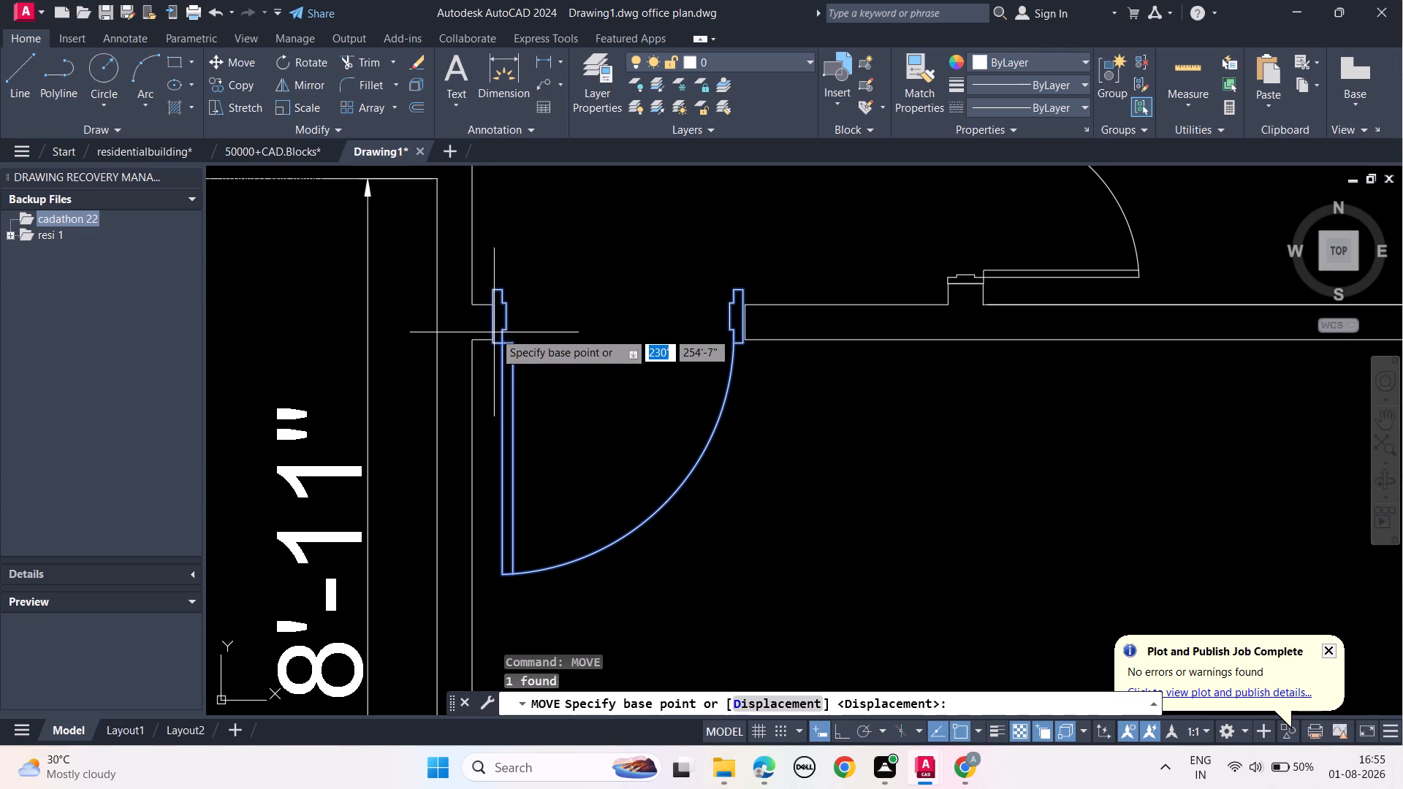
{"action": "left_click", "coordinate": [495, 324]}
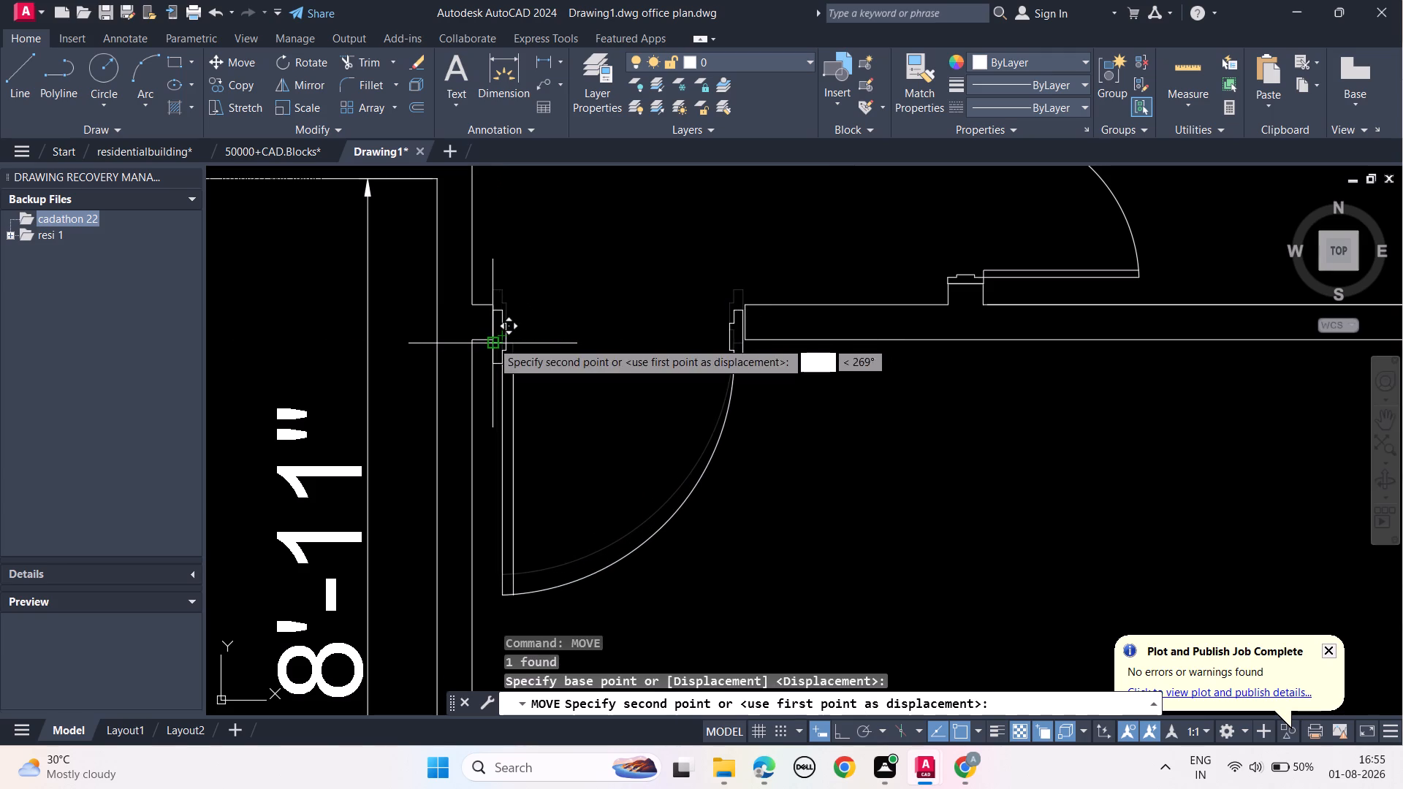
{"action": "left_click", "coordinate": [492, 333]}
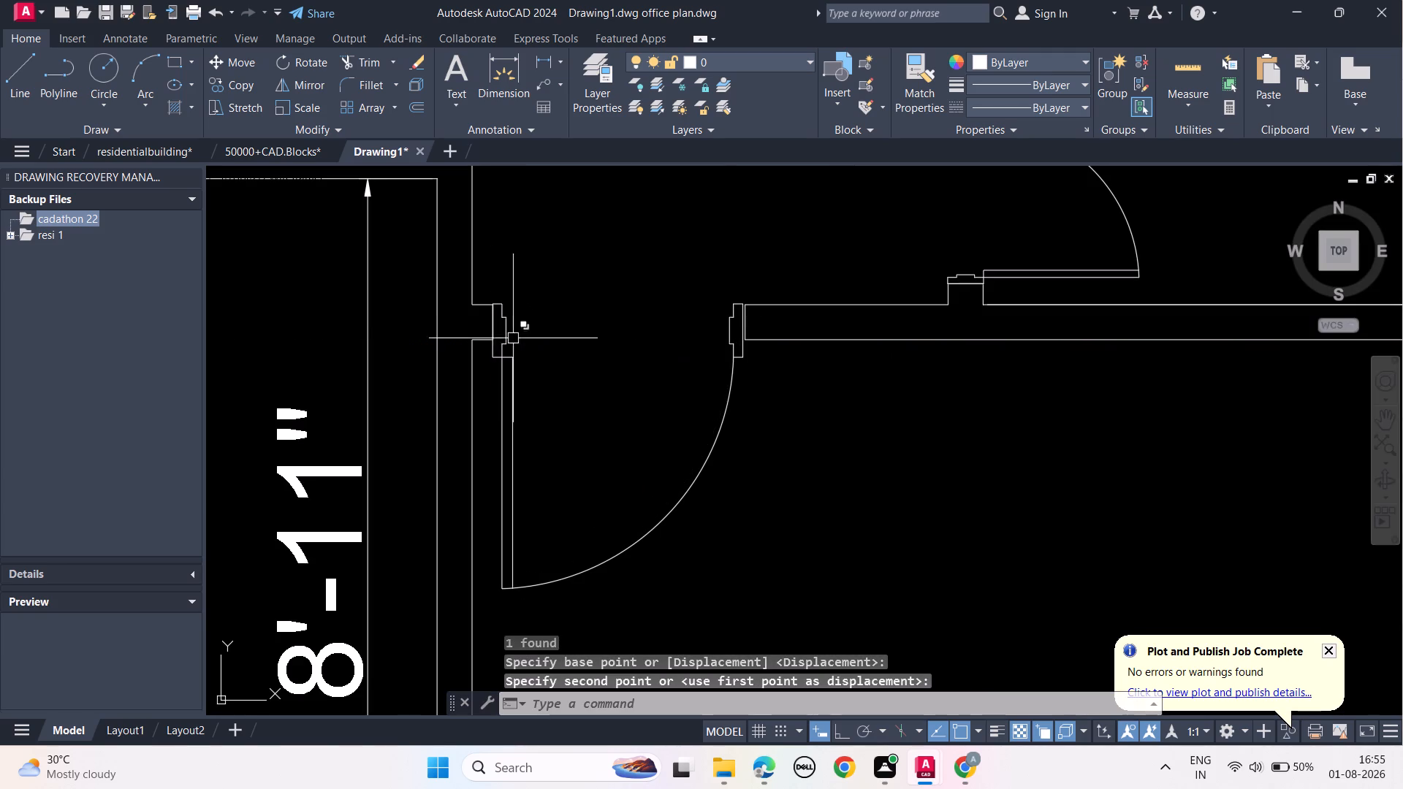
{"action": "key", "text": "Escape"}
{"action": "key", "text": "Escape"}
{"action": "key", "text": "Escape"}
Mirror the uppermost spare door symbol beside the plan across a nearly horizontal line through its upper jamb, keeping the original.
{"action": "scroll", "coordinate": [760, 440], "scroll_direction": "down", "scroll_amount": 3}
{"action": "middle_click_drag", "start_coordinate": [775, 469], "coordinate": [820, 526]}
{"action": "middle_click_drag", "start_coordinate": [713, 403], "coordinate": [713, 403]}
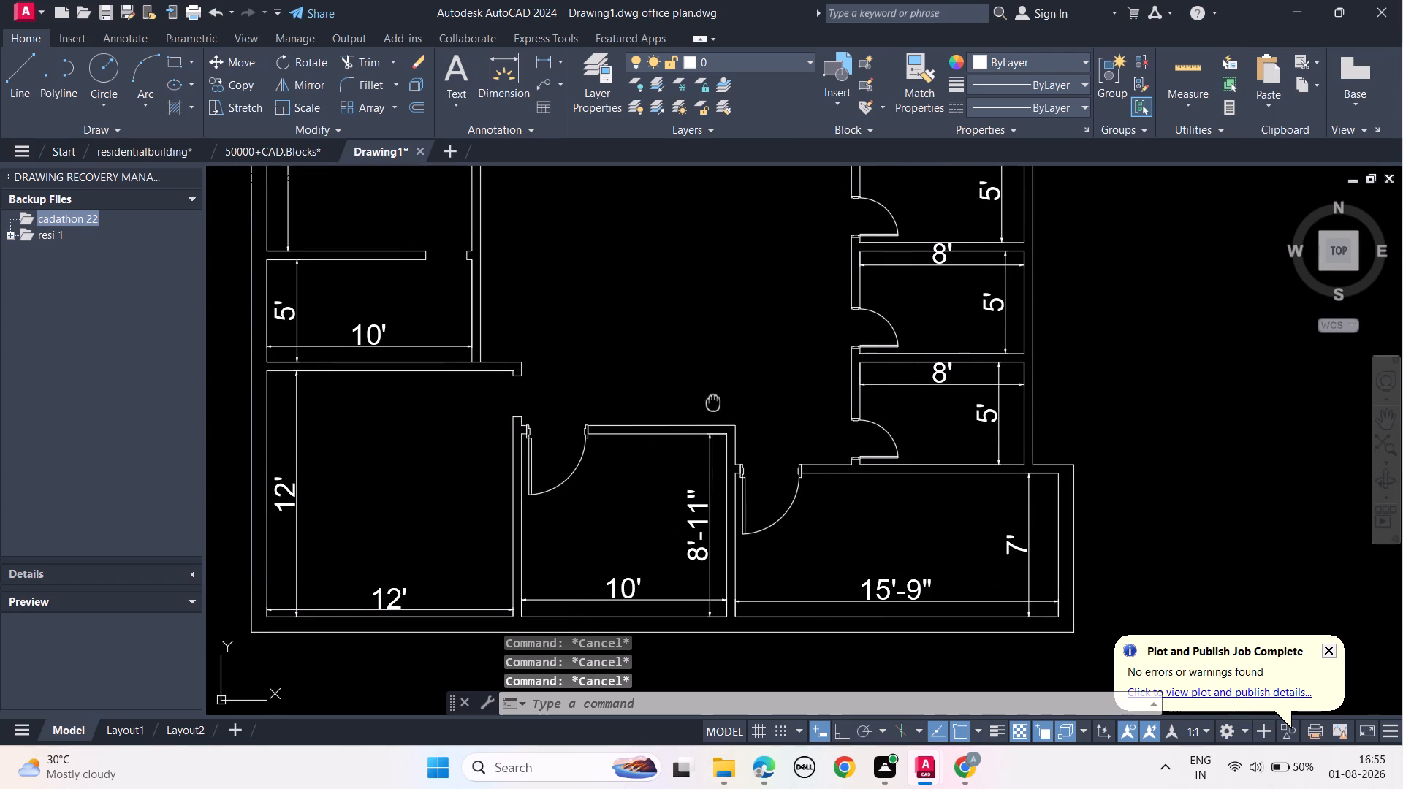
{"action": "middle_click_drag", "start_coordinate": [713, 403], "coordinate": [815, 430]}
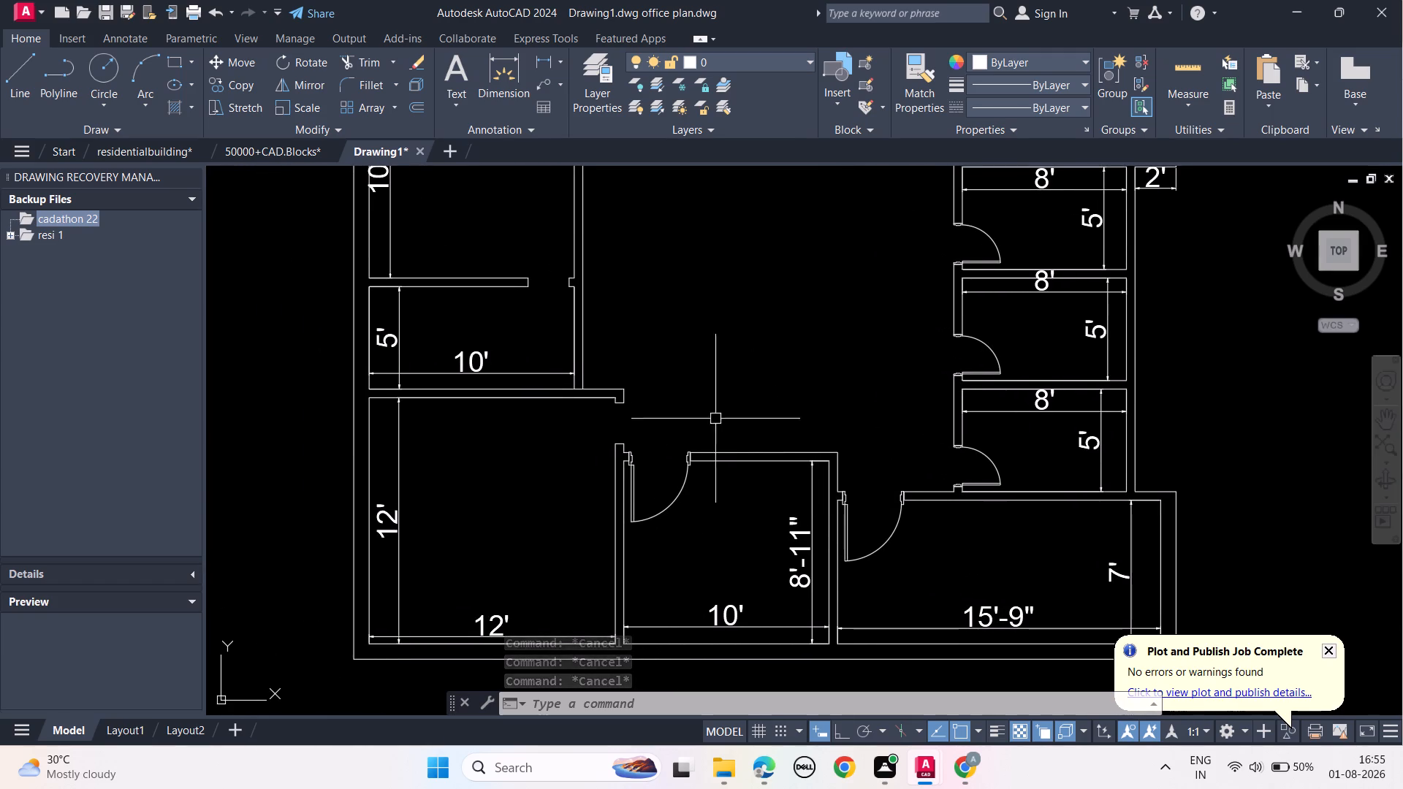
{"action": "middle_click_drag", "start_coordinate": [768, 378], "coordinate": [563, 529]}
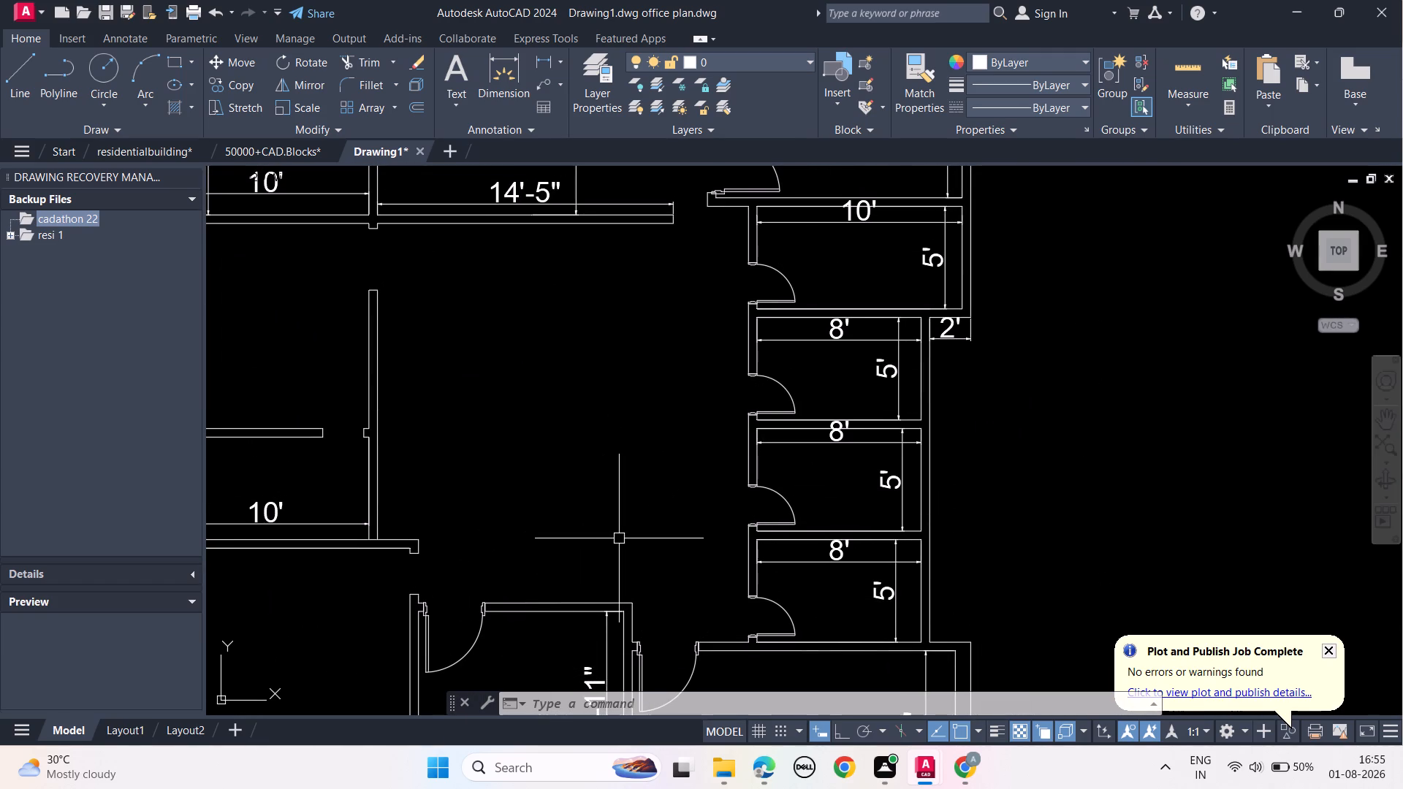
{"action": "middle_click_drag", "start_coordinate": [619, 538], "coordinate": [385, 626]}
{"action": "scroll", "coordinate": [863, 521], "scroll_direction": "down", "scroll_amount": 1}
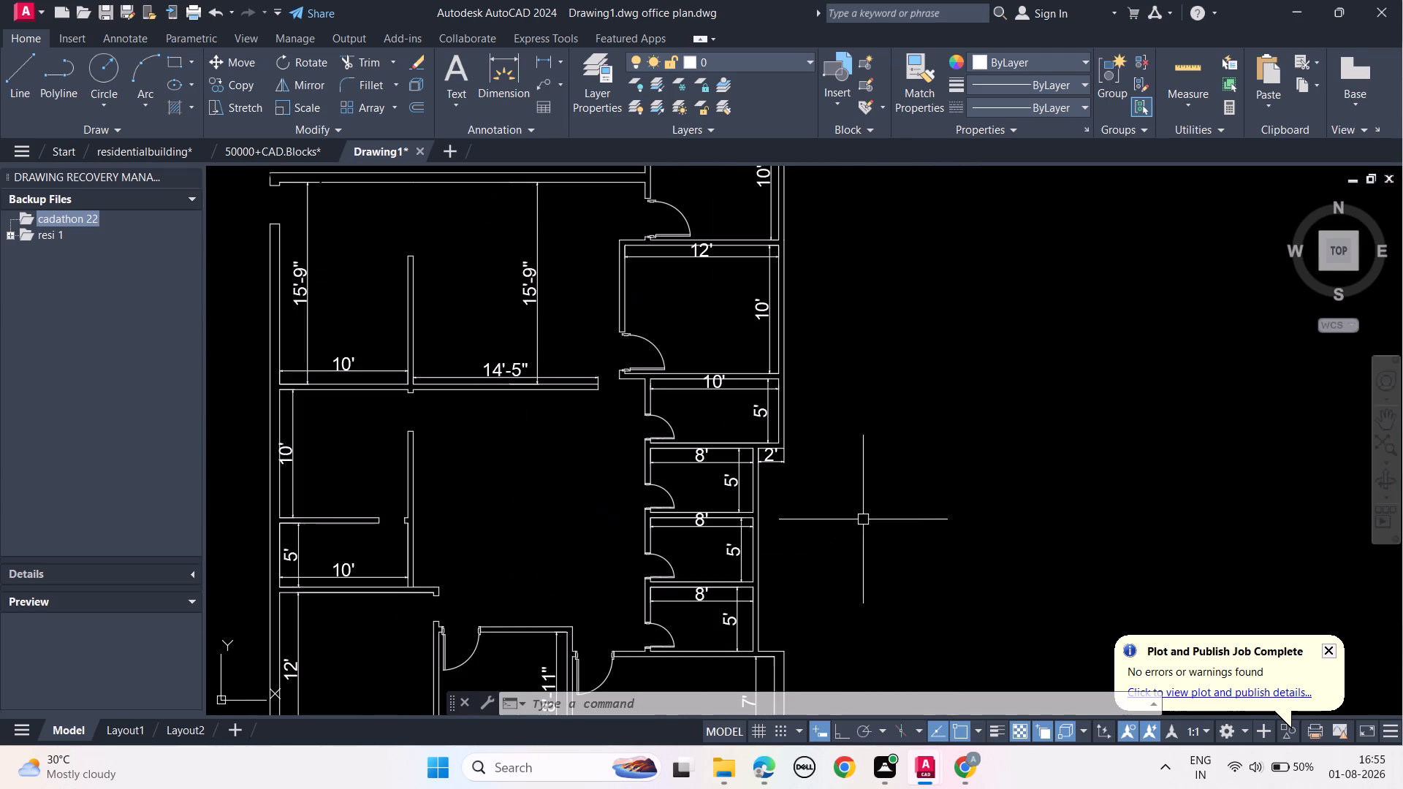
{"action": "middle_click_drag", "start_coordinate": [924, 490], "coordinate": [995, 280]}
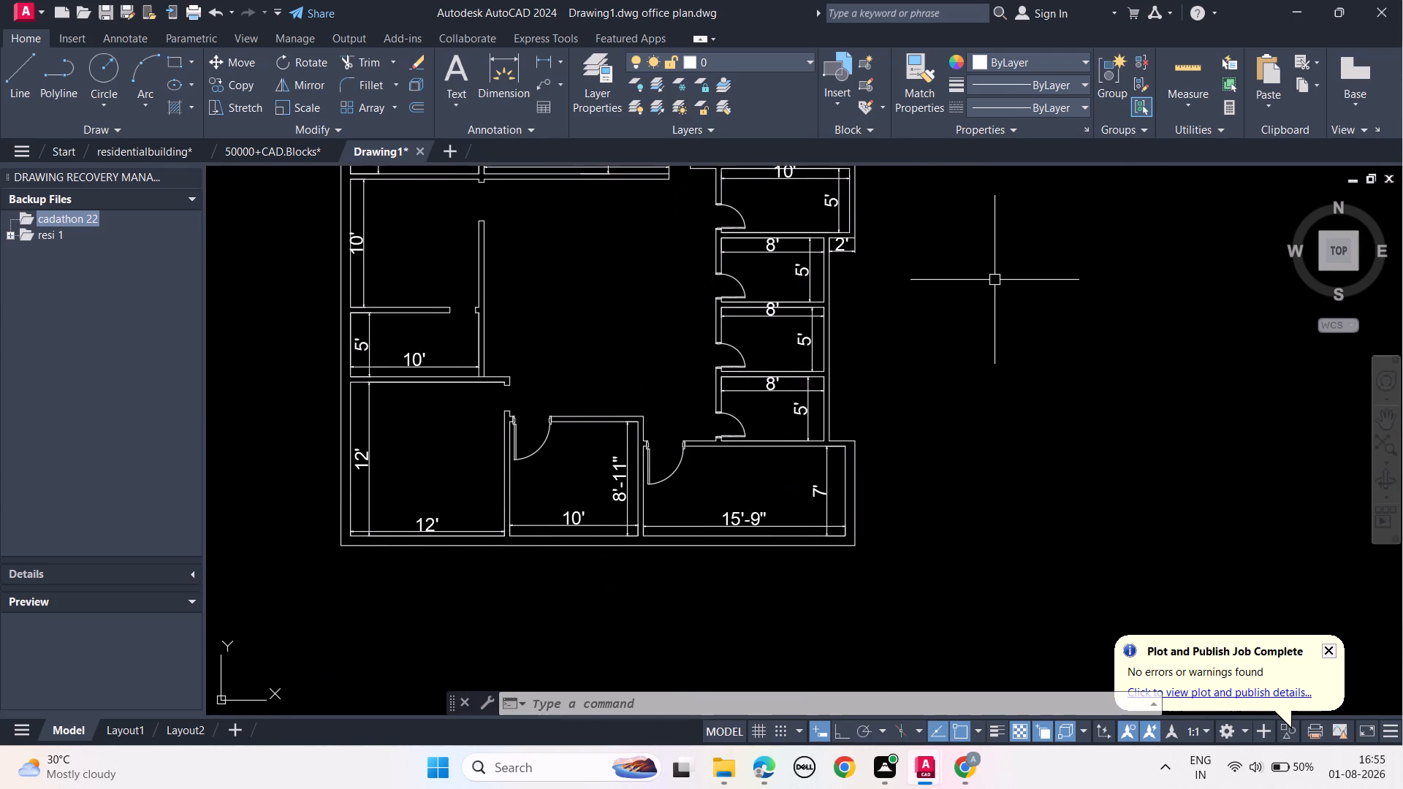
{"action": "middle_click_drag", "start_coordinate": [1000, 346], "coordinate": [561, 527]}
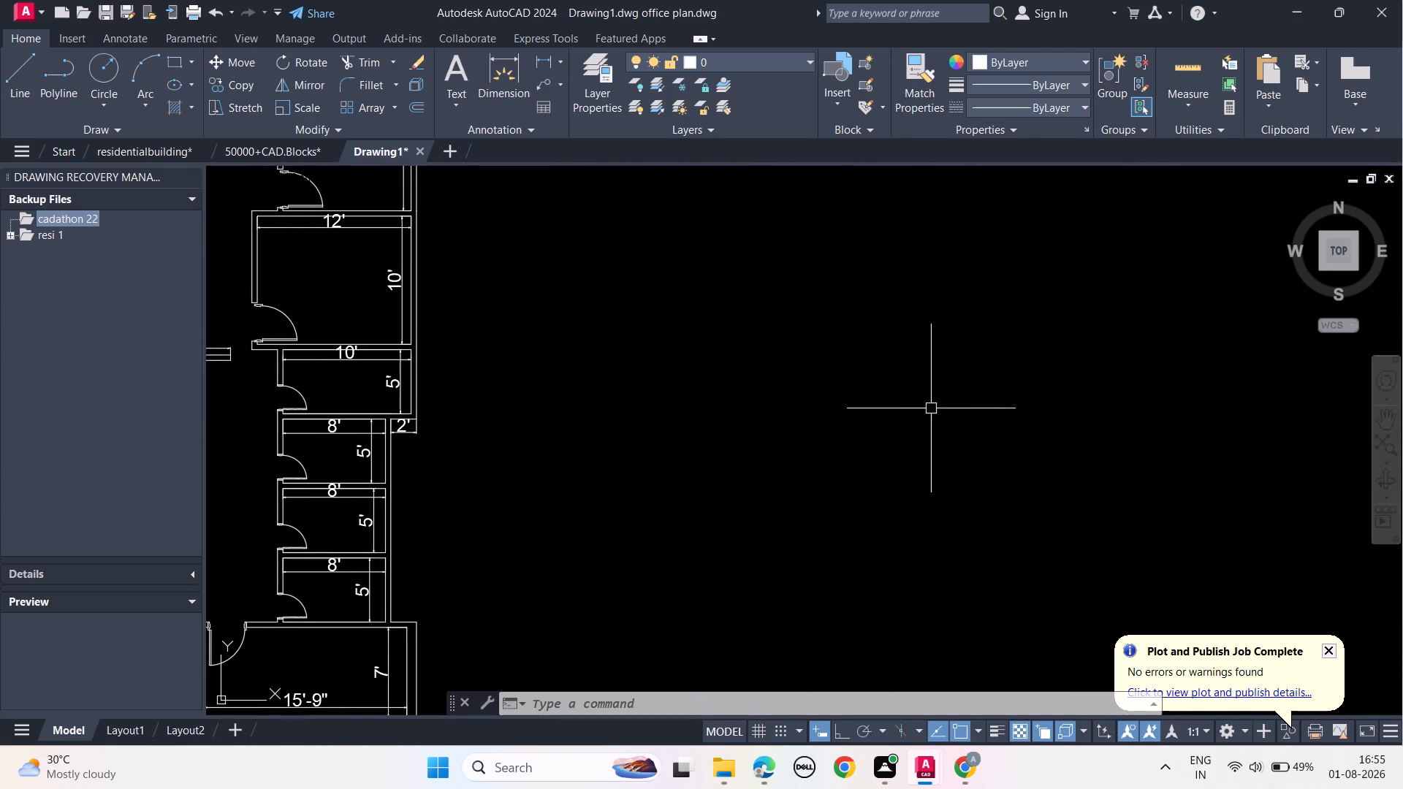
{"action": "middle_click_drag", "start_coordinate": [962, 396], "coordinate": [764, 547]}
{"action": "middle_click_drag", "start_coordinate": [775, 389], "coordinate": [800, 571]}
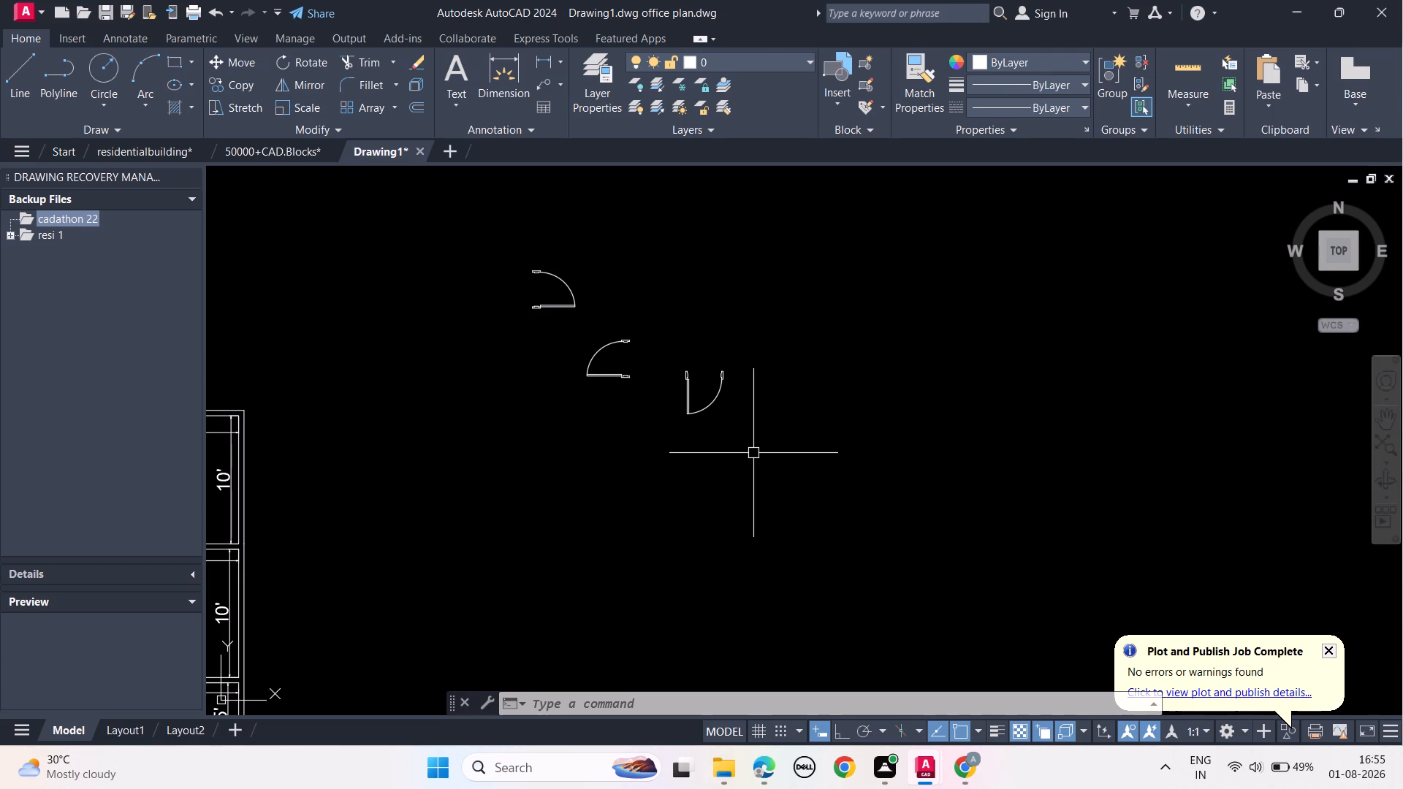
{"action": "left_click", "coordinate": [589, 320]}
{"action": "left_click", "coordinate": [500, 255]}
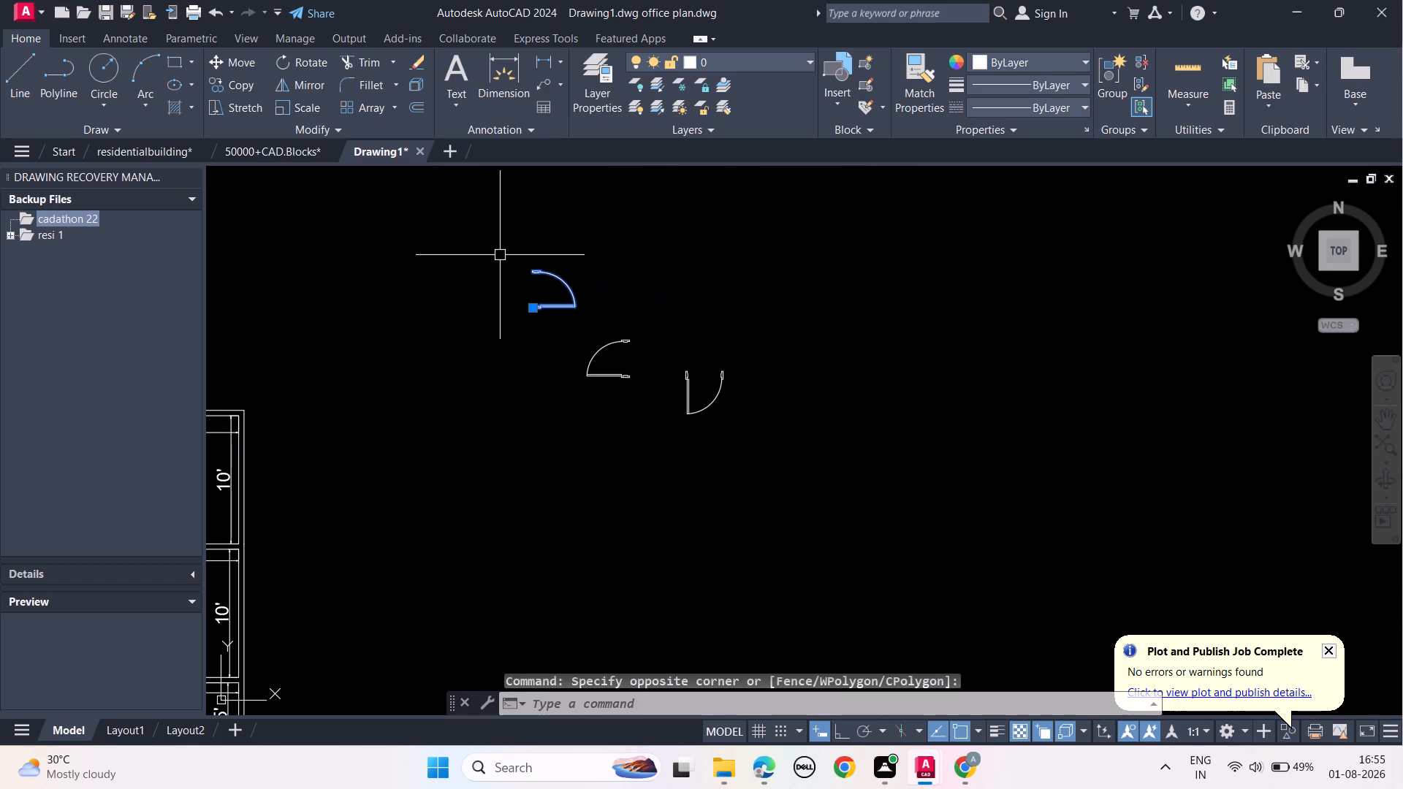
{"action": "type", "text": "MI"}
{"action": "left_click", "coordinate": [550, 291]}
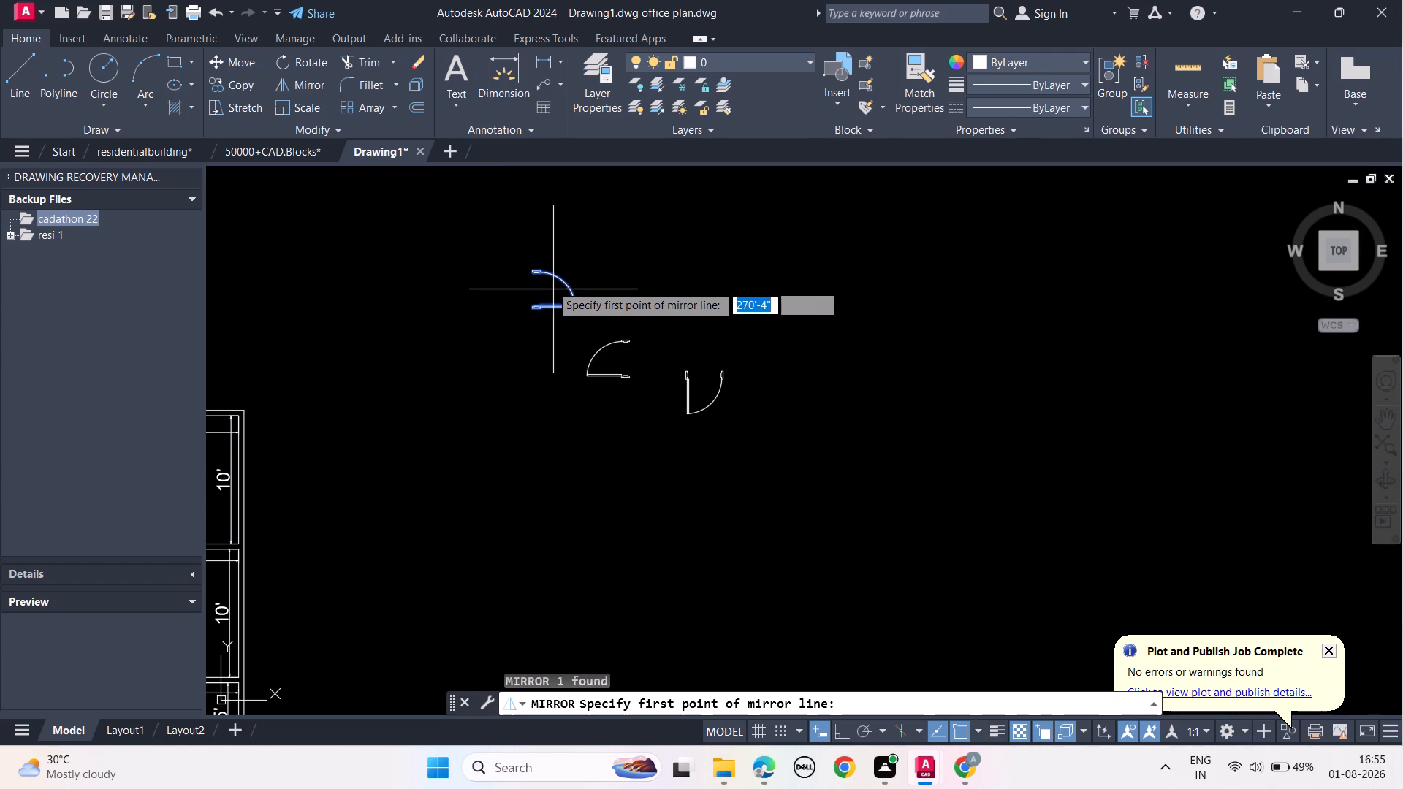
{"action": "left_click", "coordinate": [533, 271]}
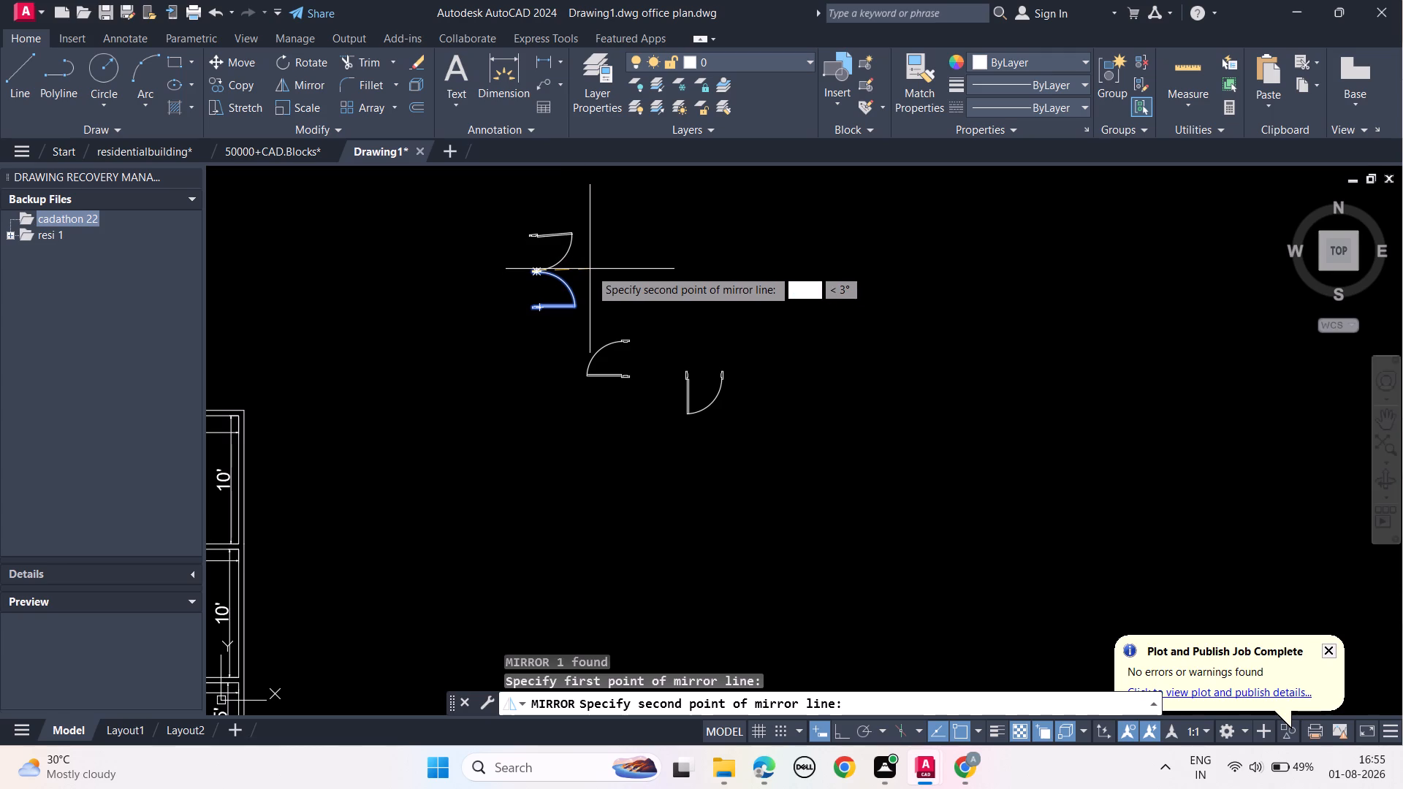
{"action": "left_click", "coordinate": [590, 269]}
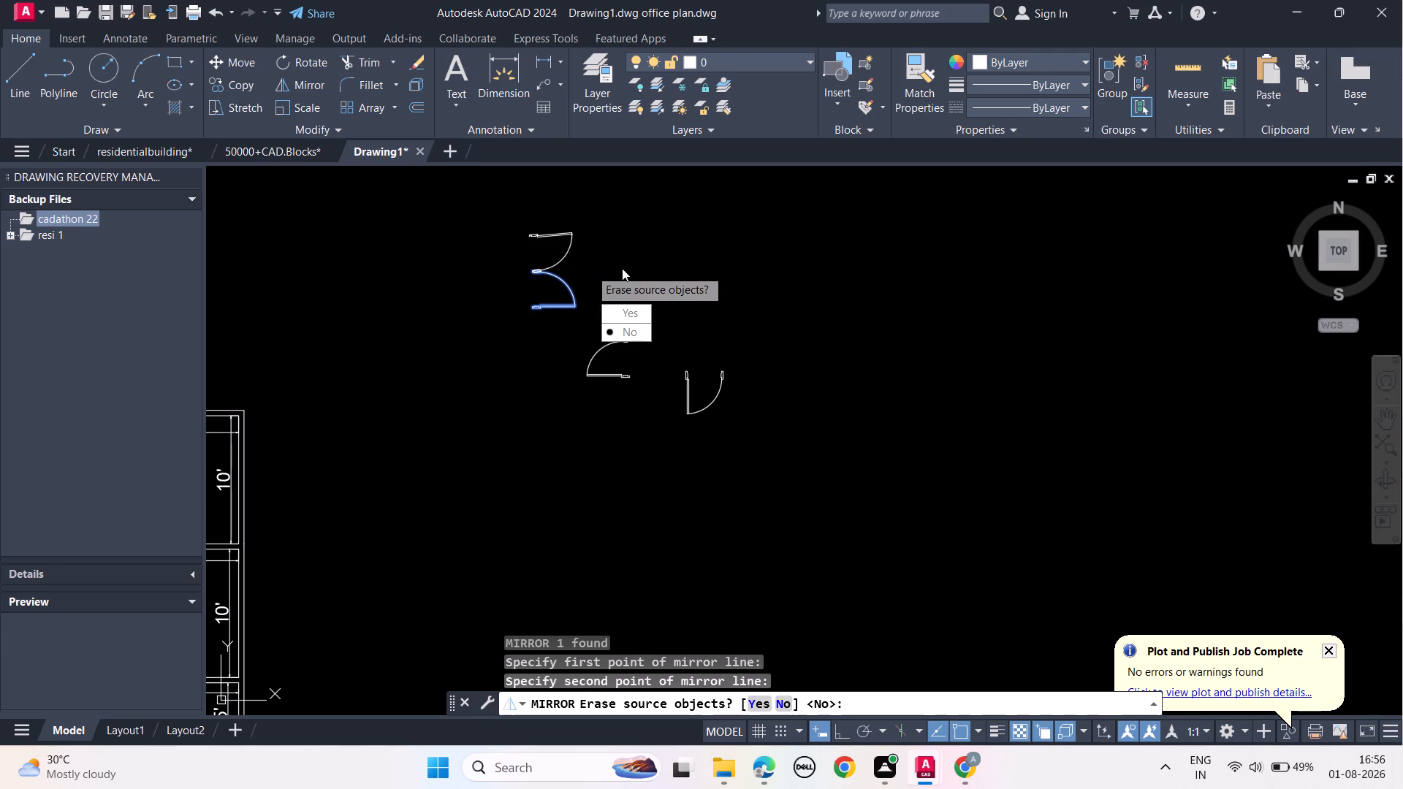
{"action": "left_click_drag", "start_coordinate": [634, 330], "coordinate": [590, 269]}
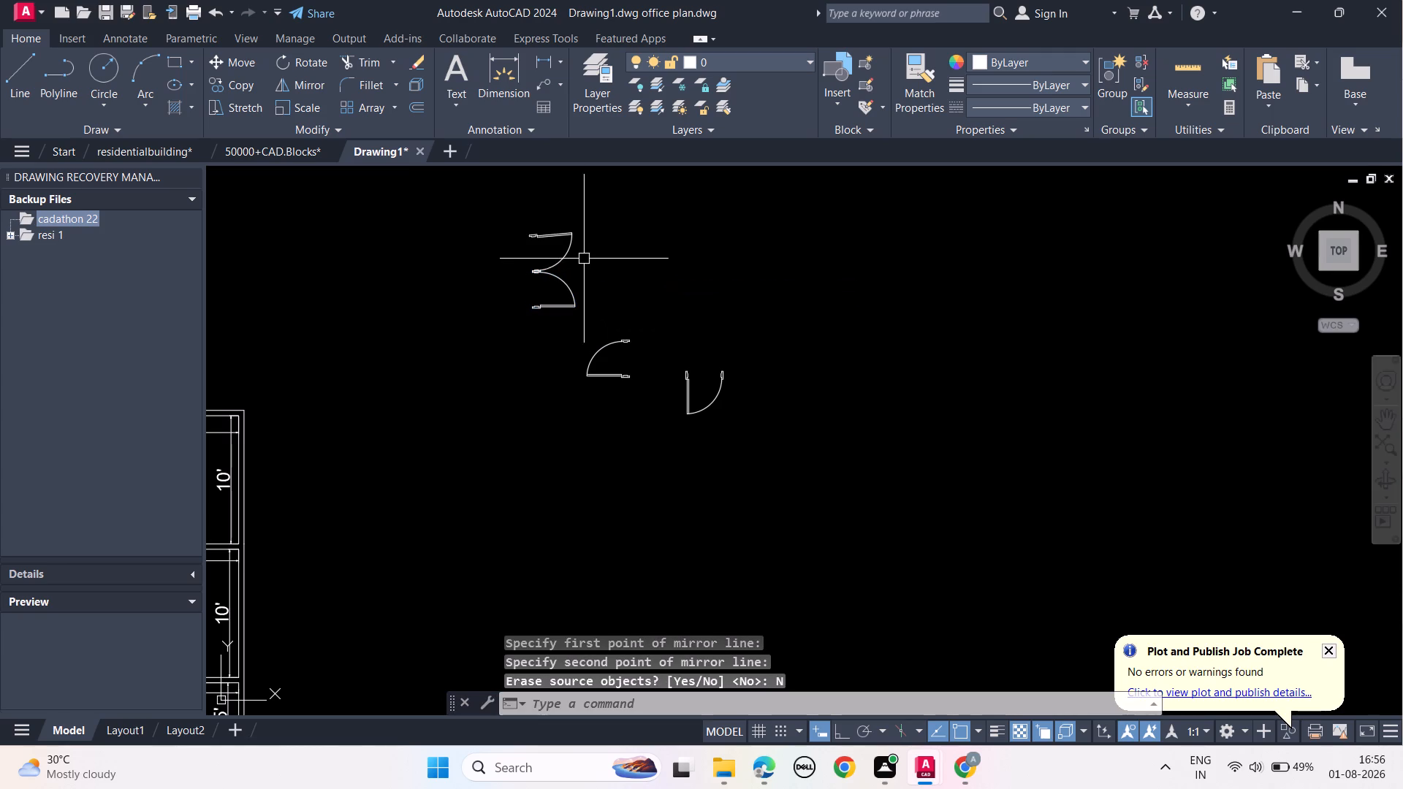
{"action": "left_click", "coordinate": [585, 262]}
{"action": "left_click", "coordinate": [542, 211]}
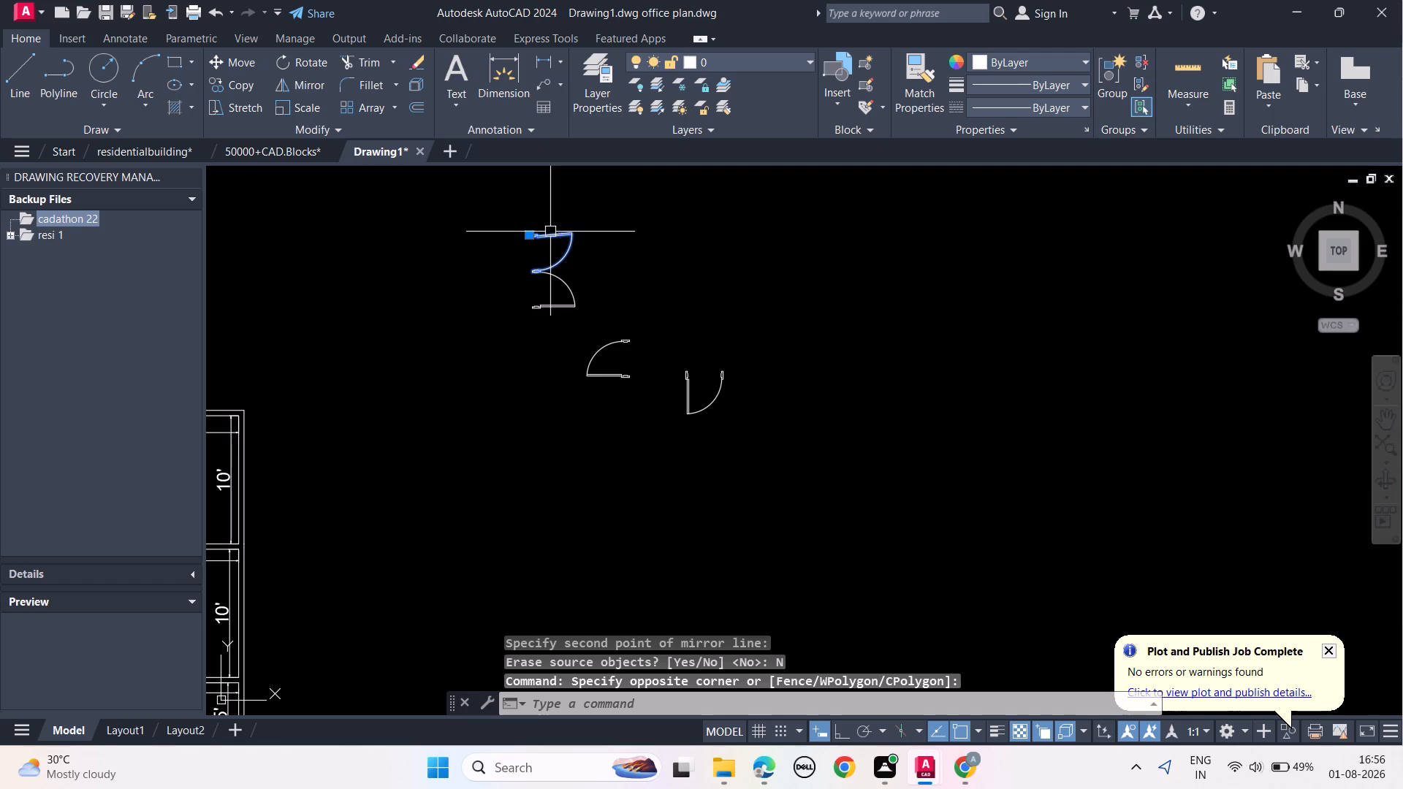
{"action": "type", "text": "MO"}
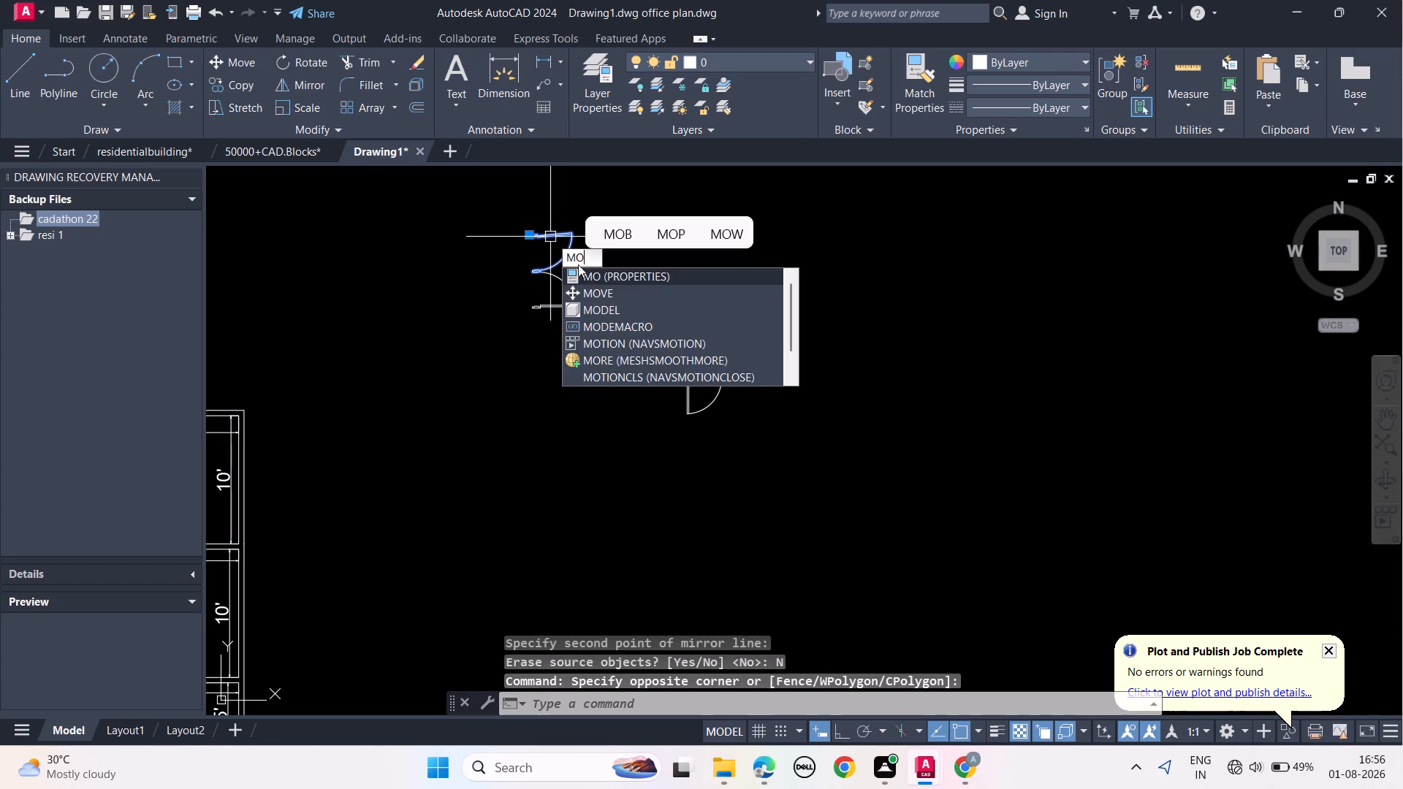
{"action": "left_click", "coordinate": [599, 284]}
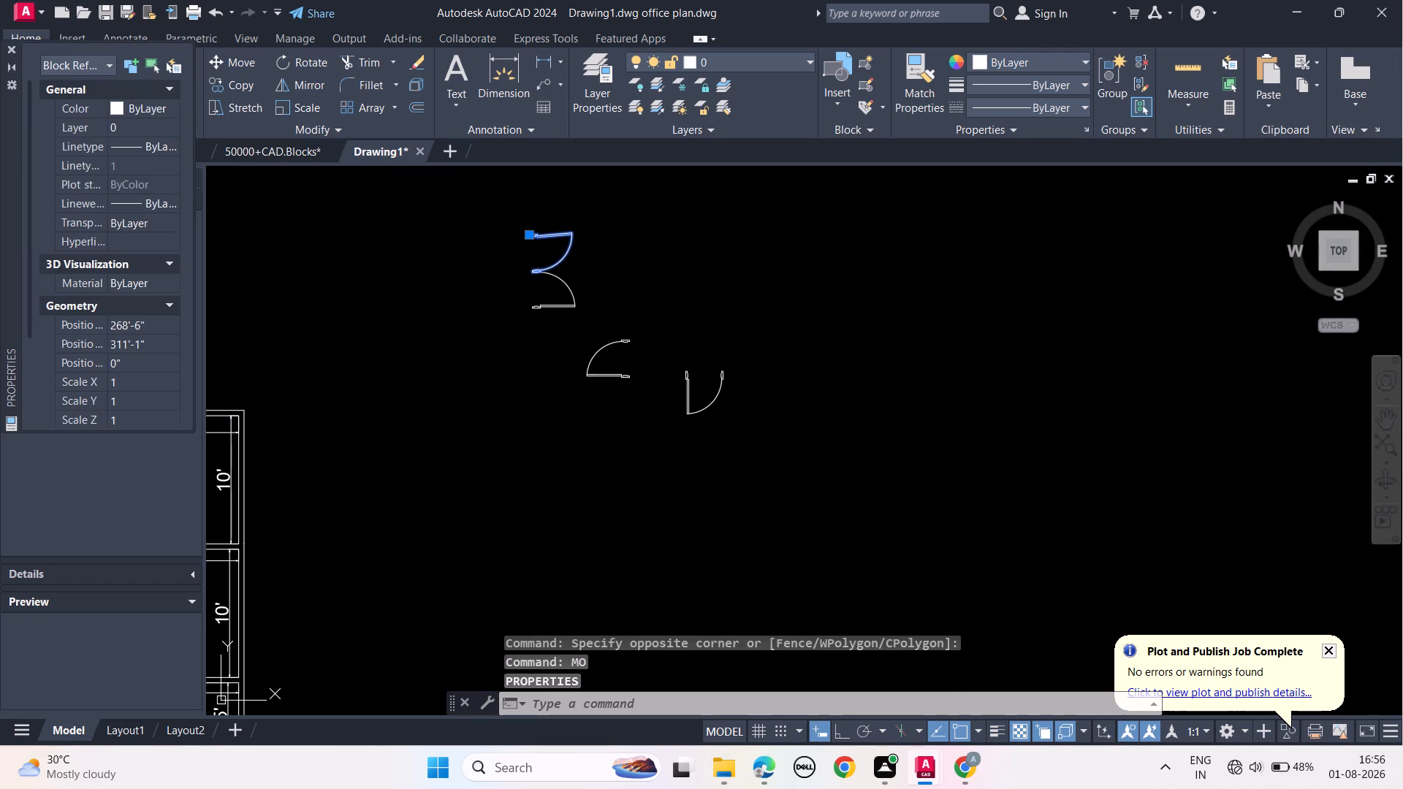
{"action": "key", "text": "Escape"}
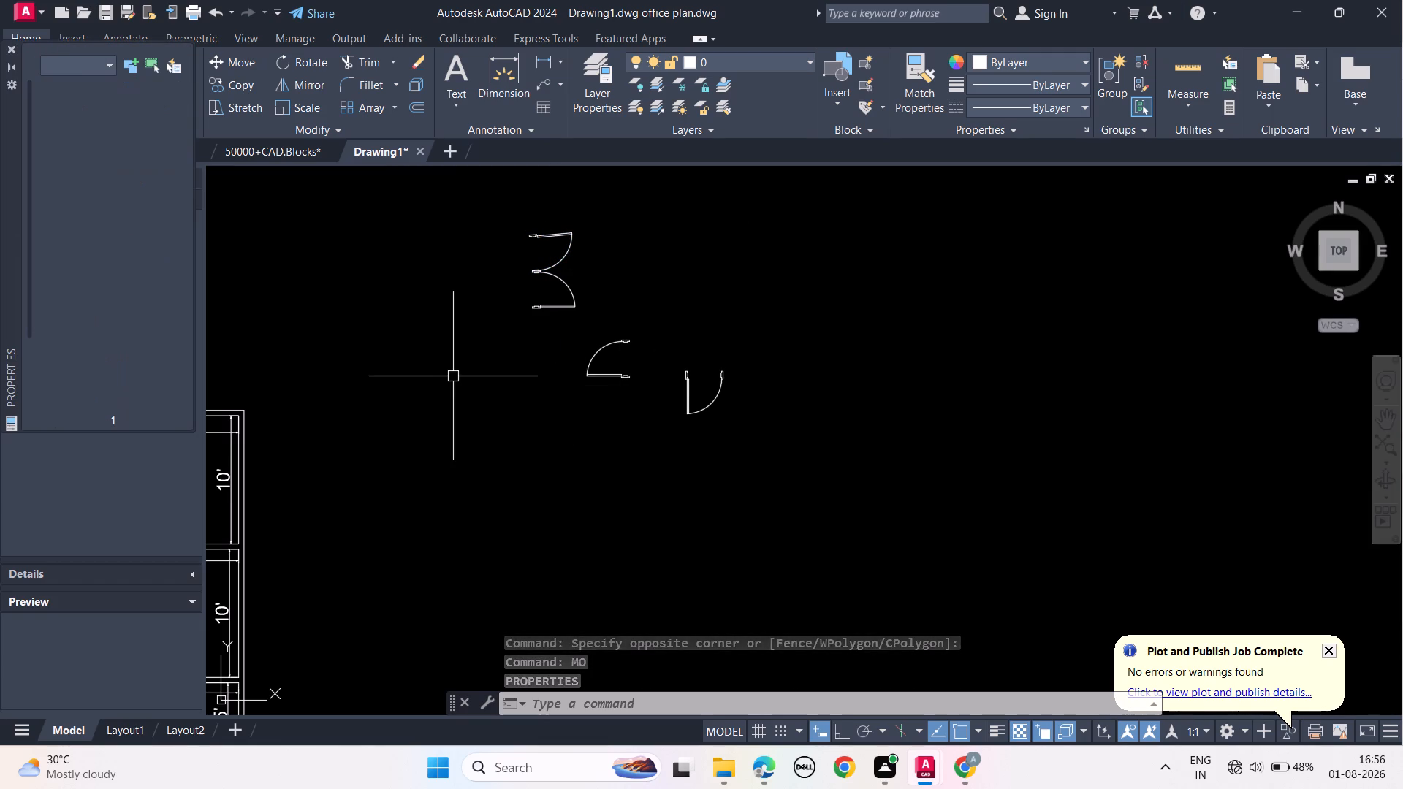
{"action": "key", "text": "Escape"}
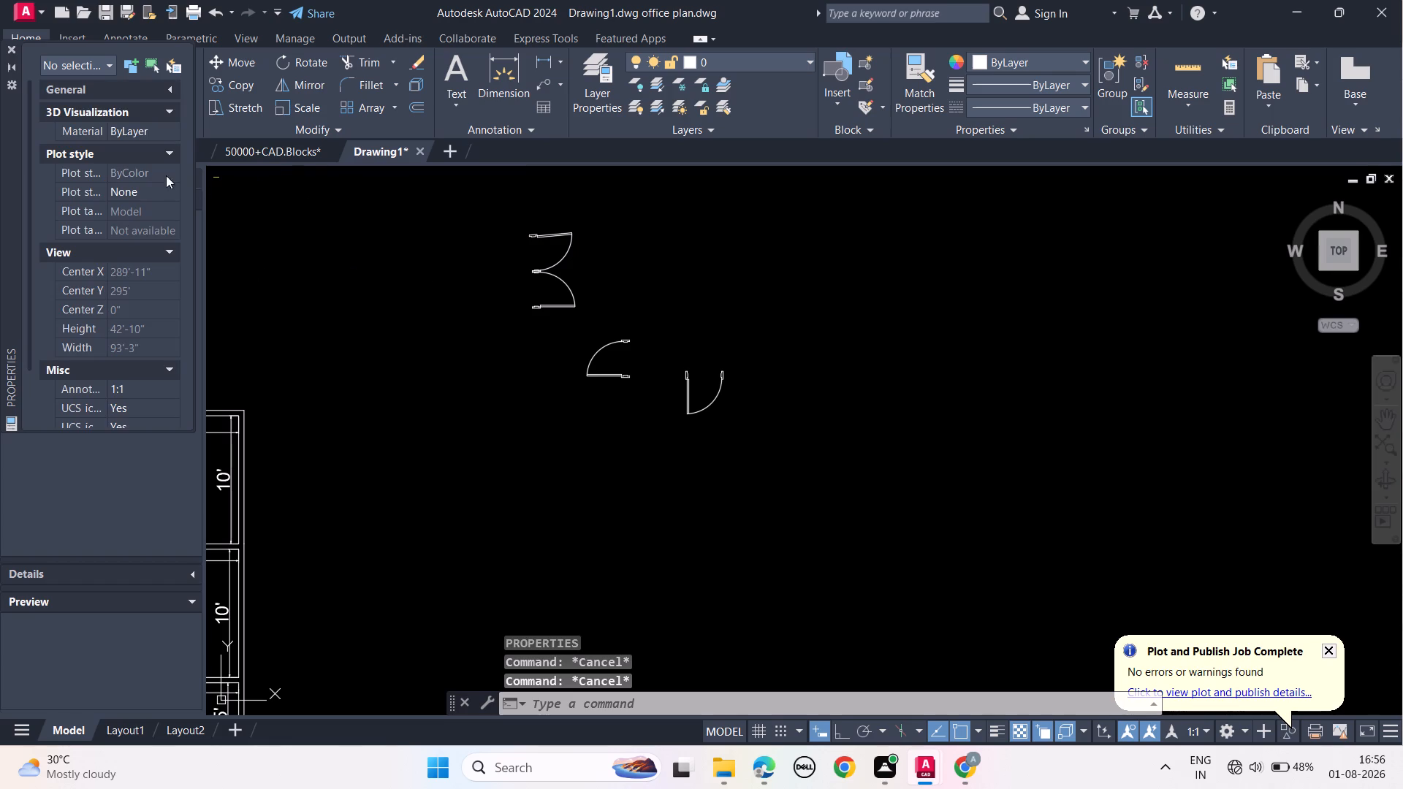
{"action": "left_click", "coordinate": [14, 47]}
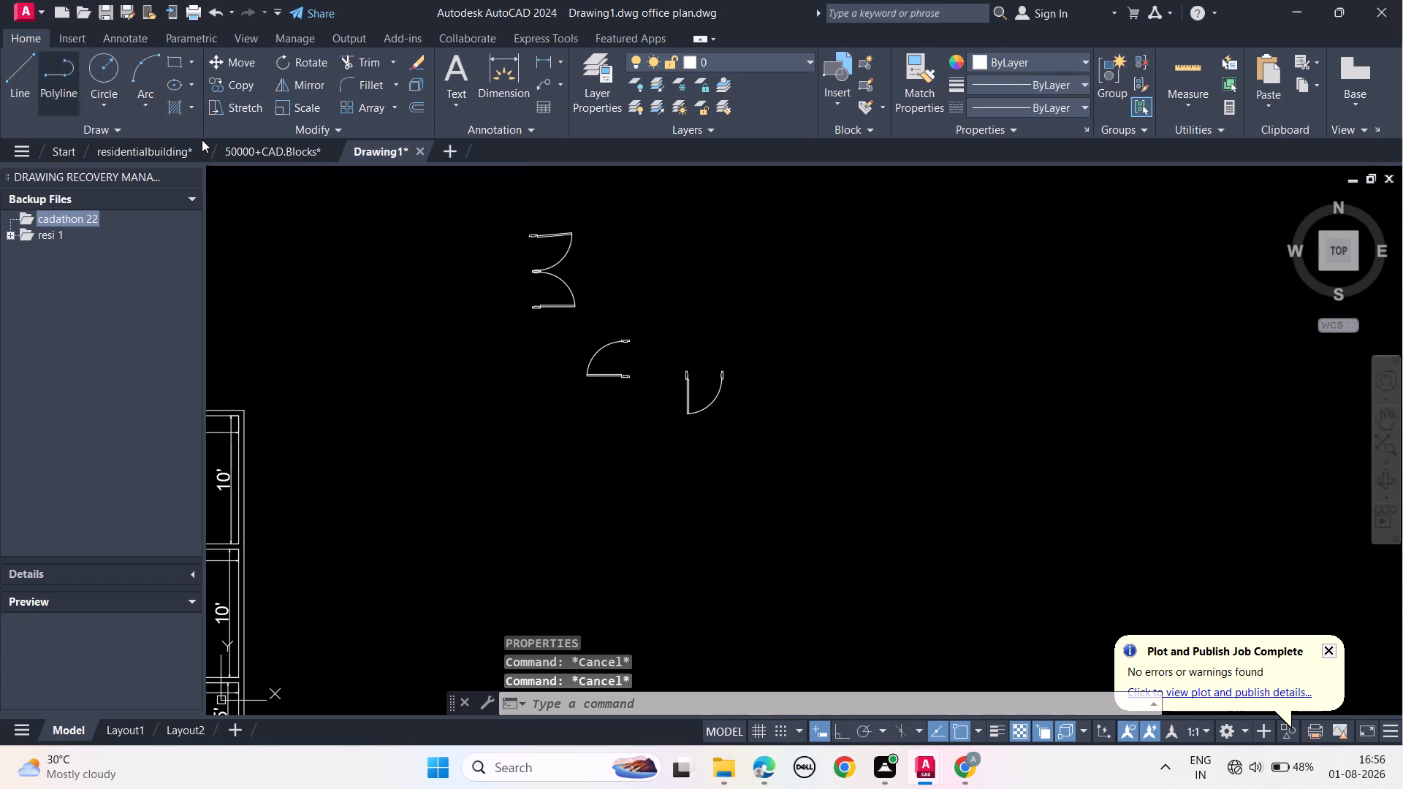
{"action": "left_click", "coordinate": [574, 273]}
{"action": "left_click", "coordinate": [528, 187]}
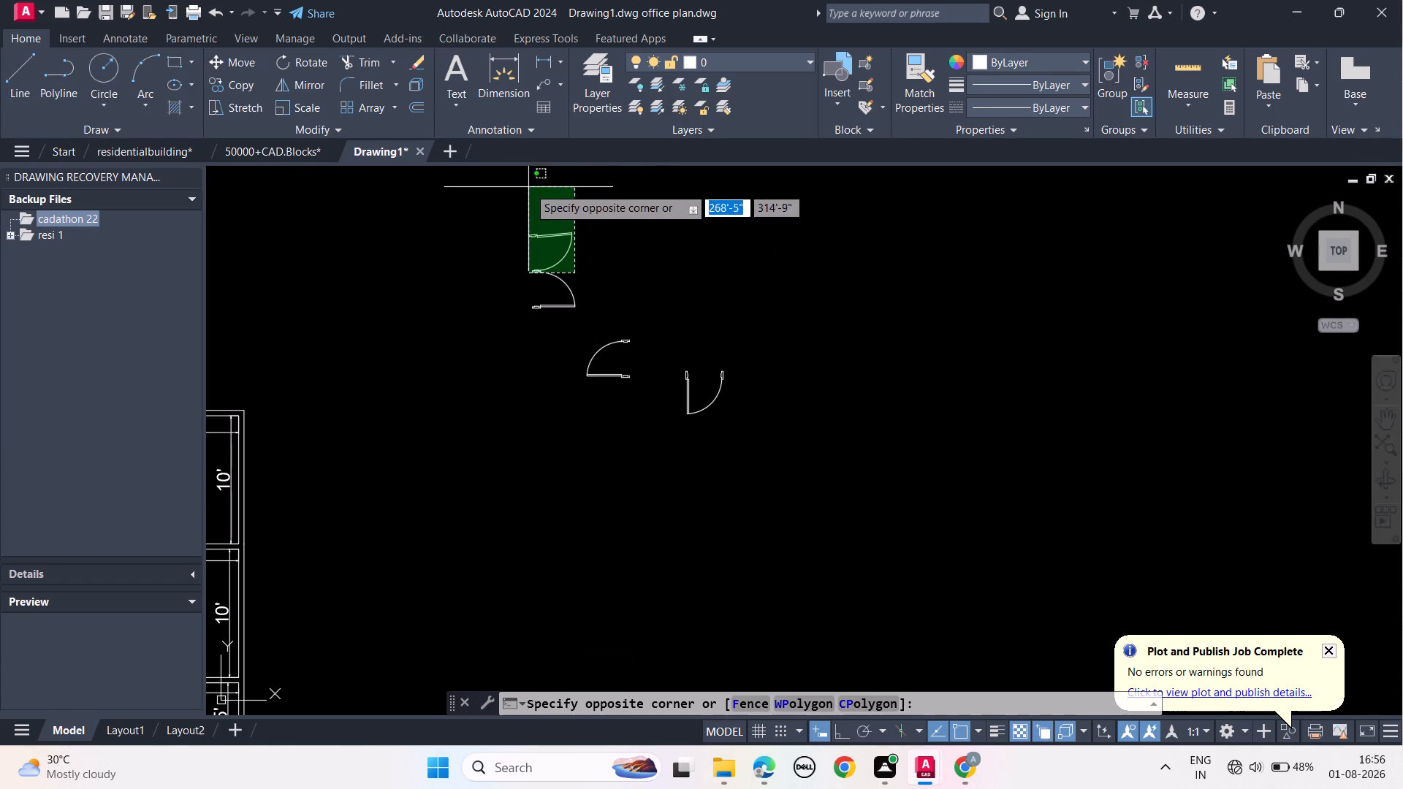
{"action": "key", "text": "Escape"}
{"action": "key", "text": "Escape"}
Move the newly mirrored upper door symbol horizontally away from its original so it stands clear of the other spare doors.
{"action": "left_click", "coordinate": [575, 243]}
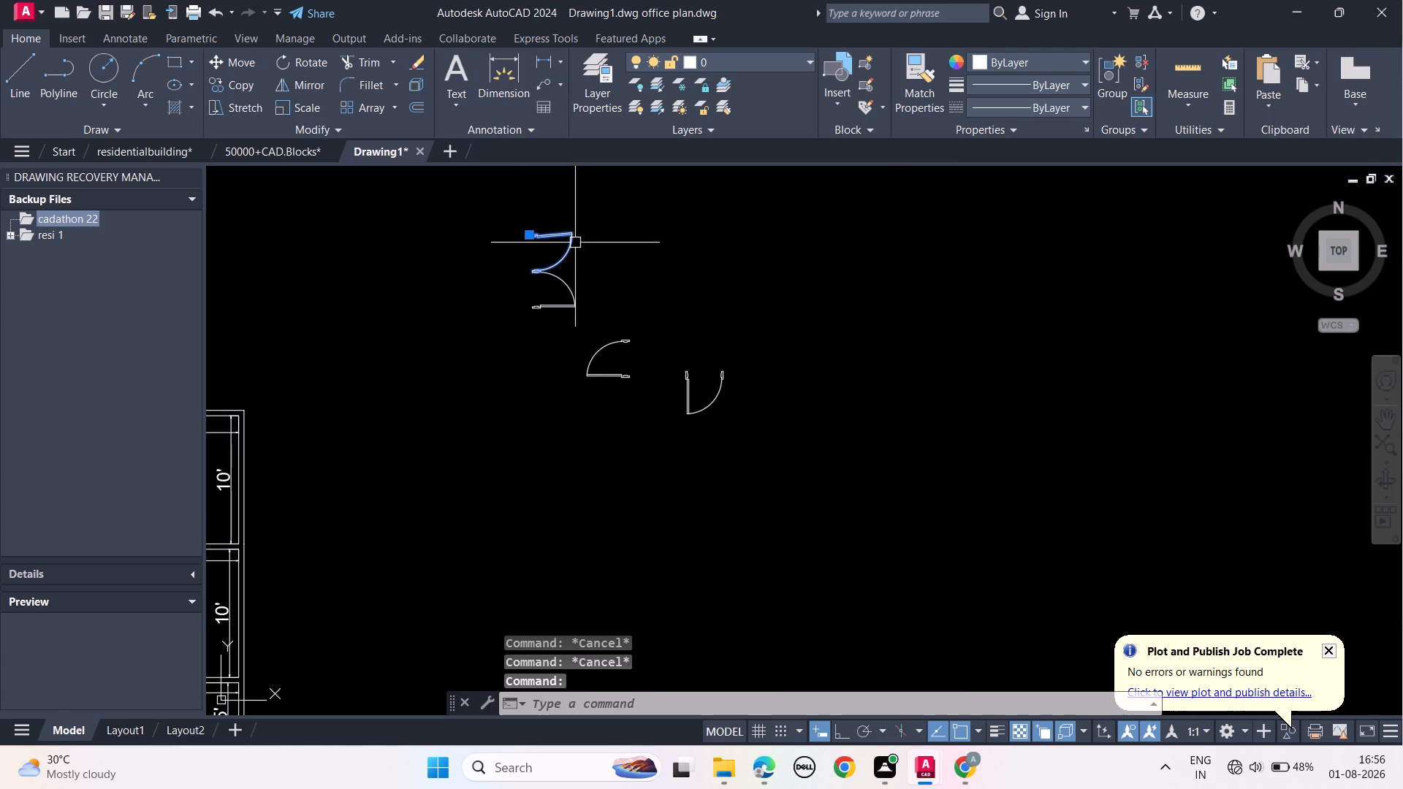
{"action": "scroll", "coordinate": [585, 264], "scroll_direction": "up", "scroll_amount": 2}
{"action": "middle_click_drag", "start_coordinate": [587, 264], "coordinate": [821, 407]}
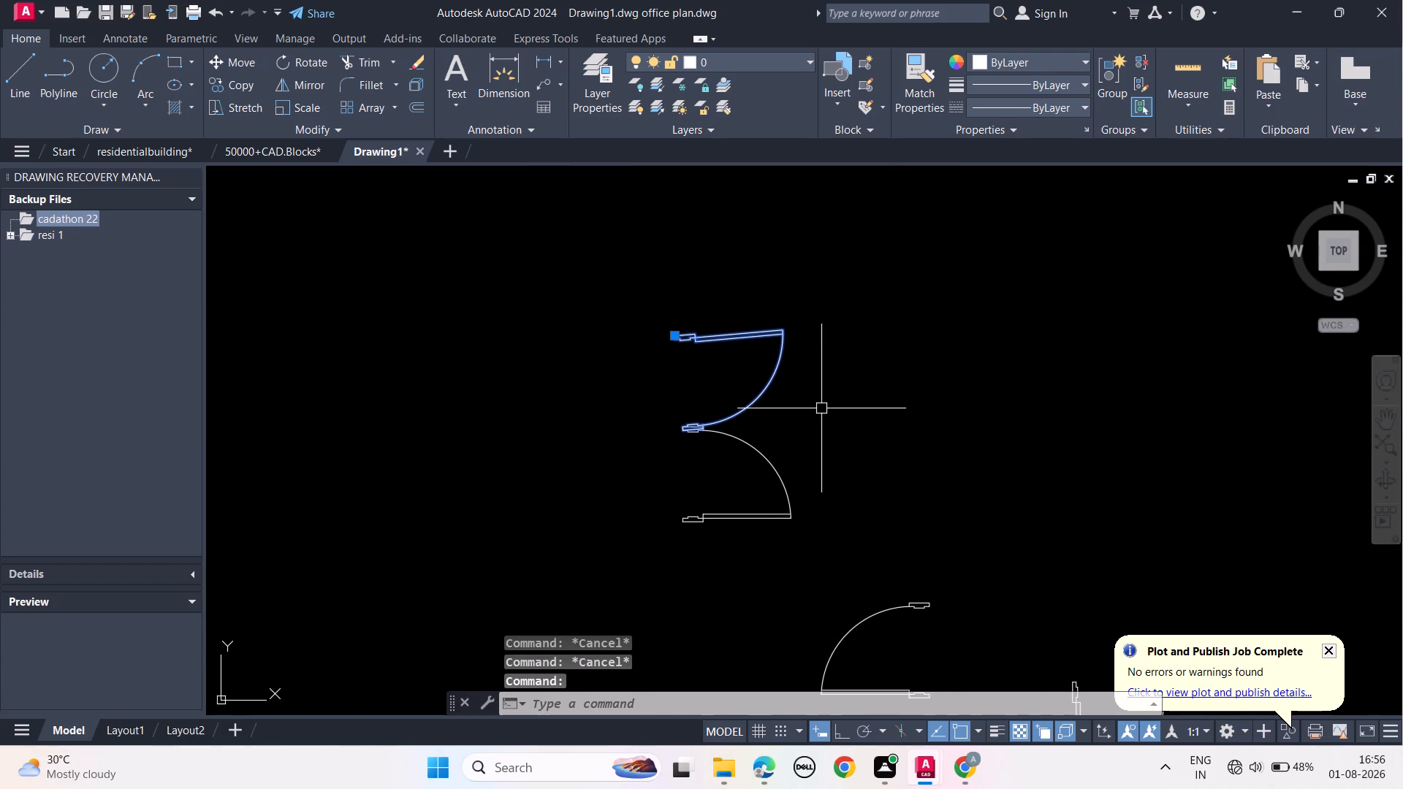
{"action": "type", "text": "MO"}
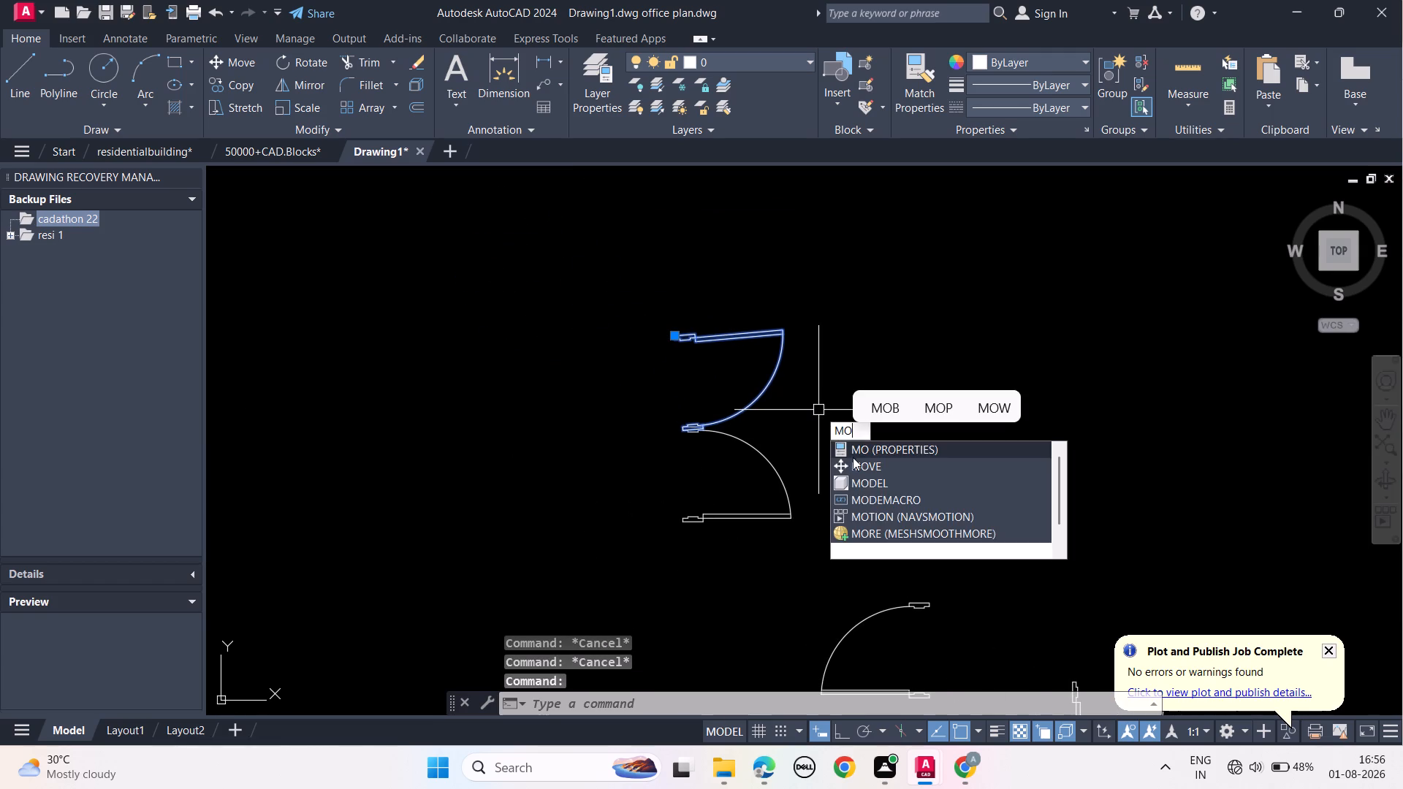
{"action": "left_click", "coordinate": [856, 459]}
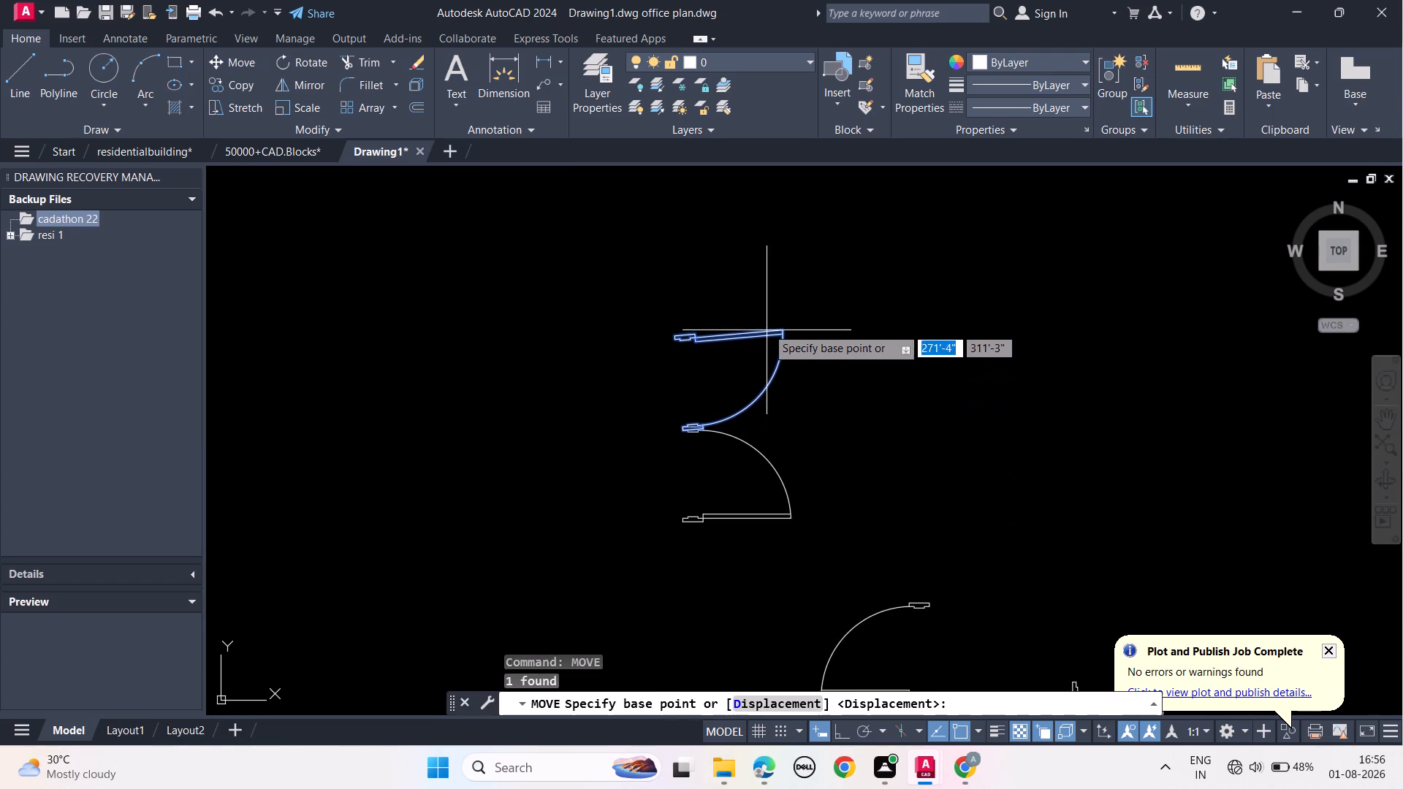
{"action": "left_click", "coordinate": [767, 327]}
{"action": "left_click", "coordinate": [1191, 321]}
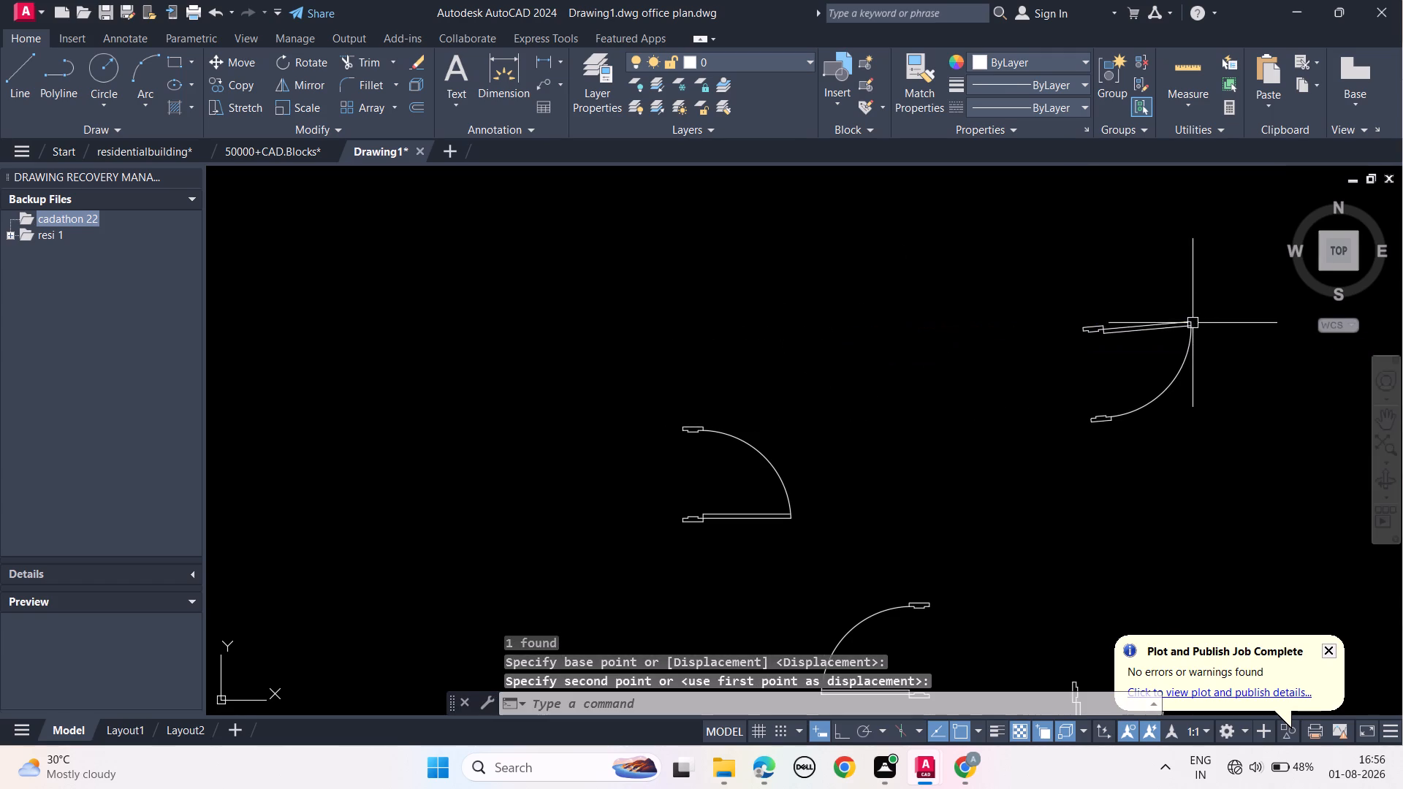
{"action": "key", "text": "Escape"}
{"action": "key", "text": "Escape"}
{"action": "key", "text": "Escape"}
{"action": "key", "text": "Escape"}
Turn on Ortho mode and try to rotate the separated door symbol about the outer end of its upper jamb.
{"action": "scroll", "coordinate": [1176, 387], "scroll_direction": "down", "scroll_amount": 3}
{"action": "middle_click_drag", "start_coordinate": [1186, 434], "coordinate": [1192, 413]}
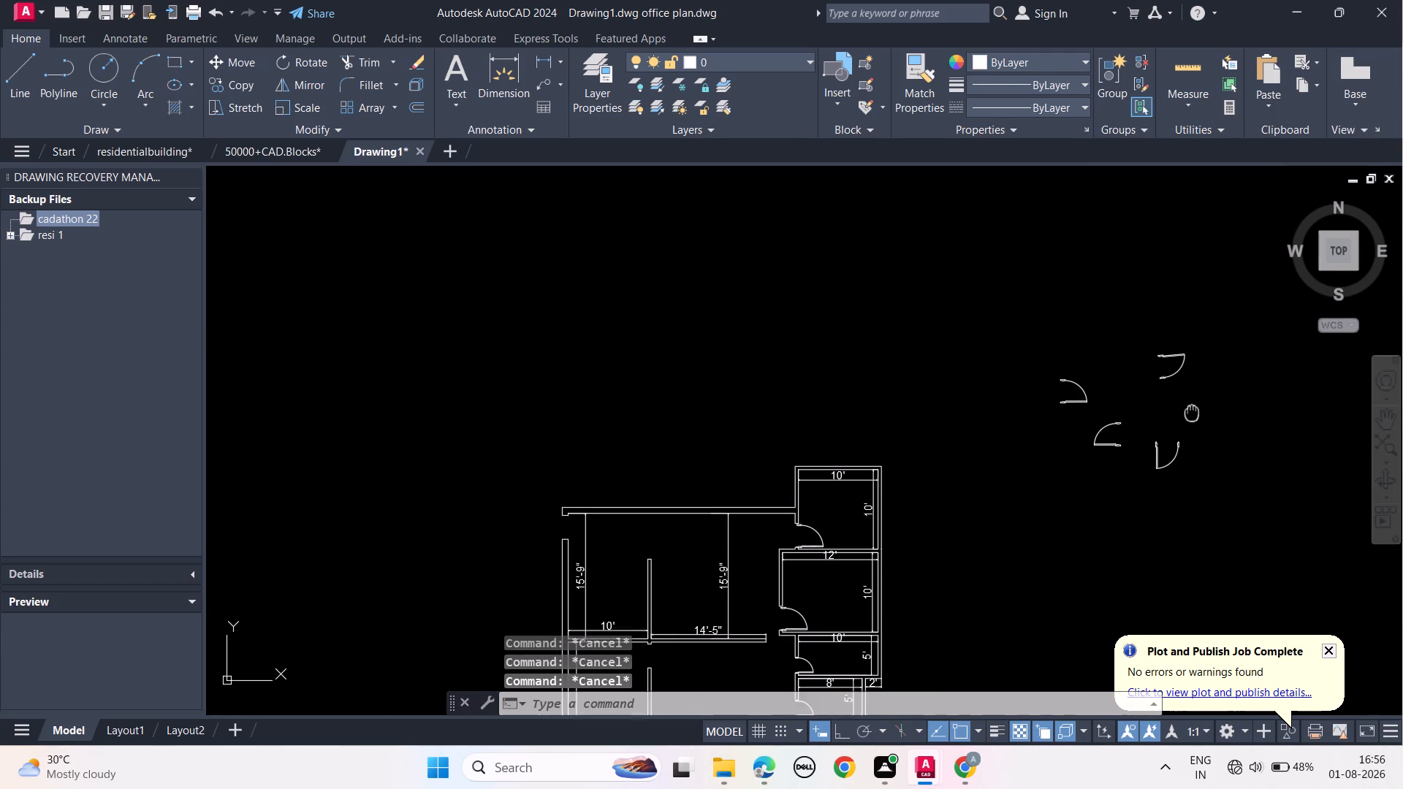
{"action": "middle_click_drag", "start_coordinate": [1192, 413], "coordinate": [1192, 404]}
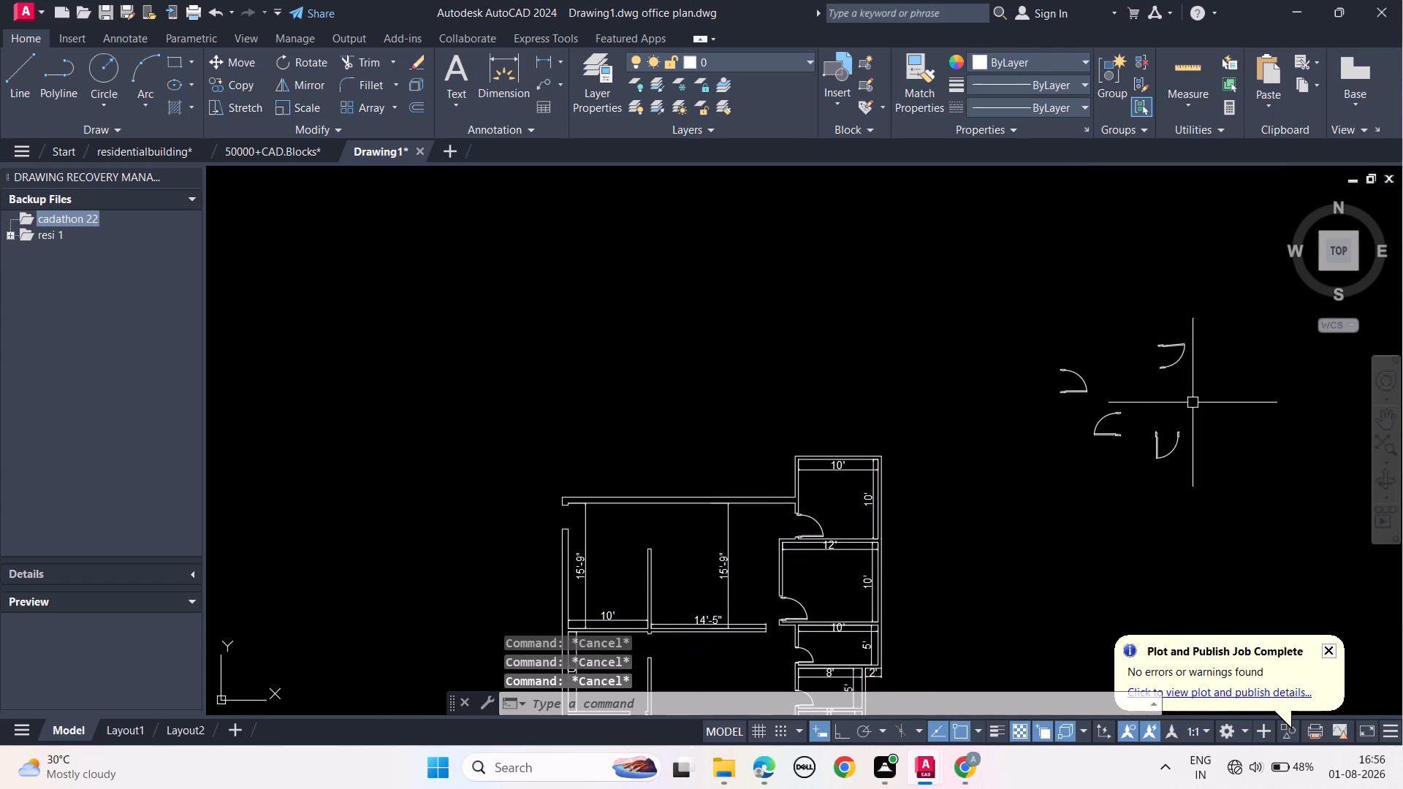
{"action": "left_click", "coordinate": [1200, 392]}
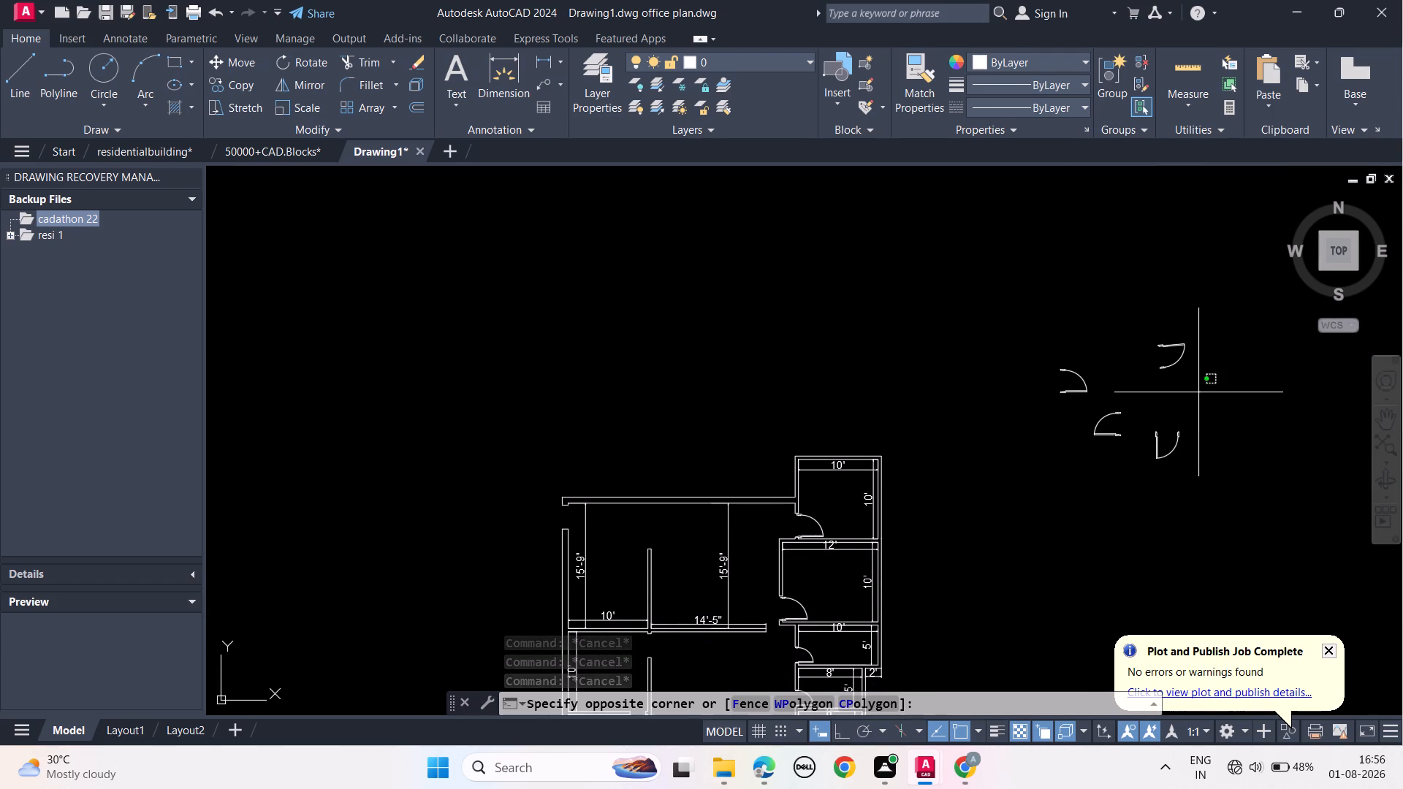
{"action": "left_click", "coordinate": [1129, 285]}
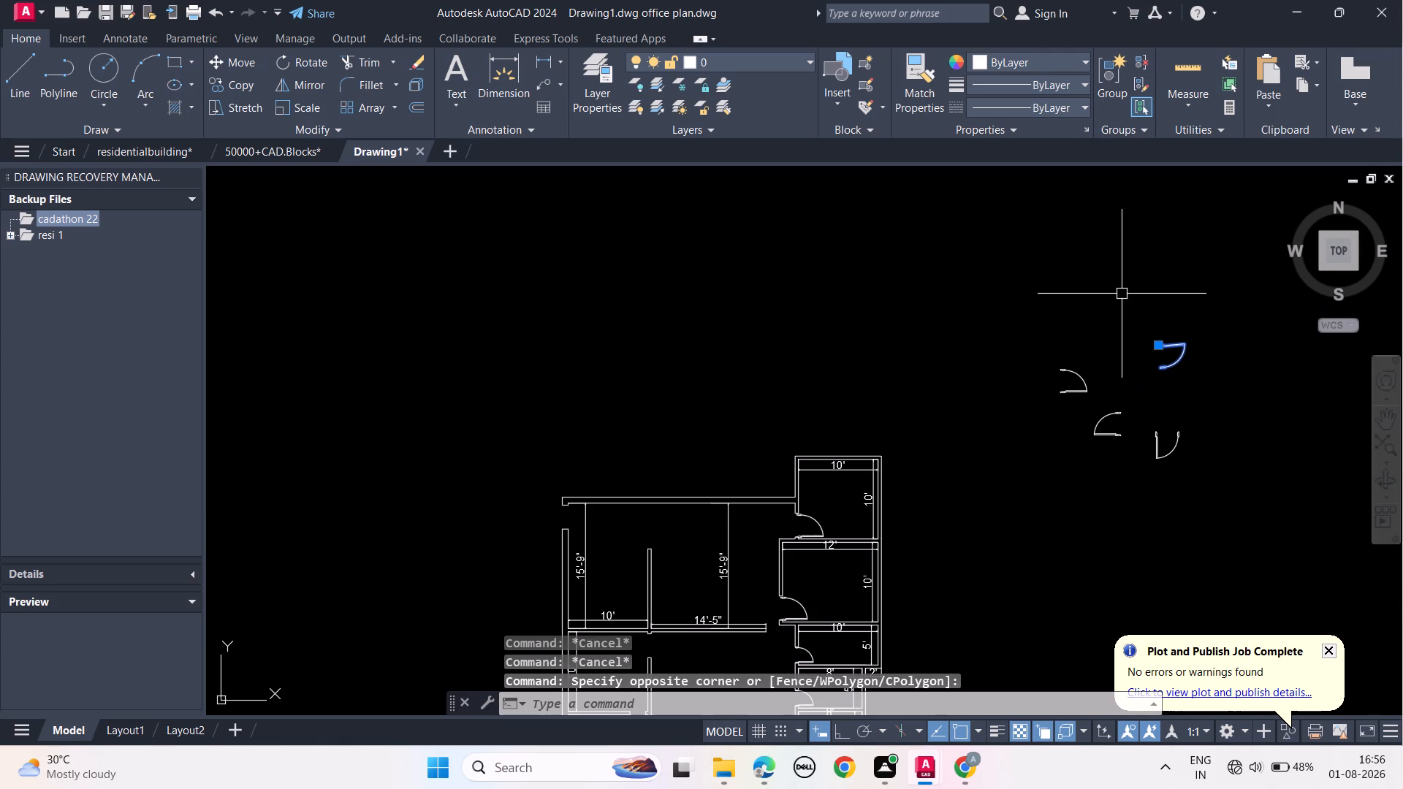
{"action": "left_click", "coordinate": [843, 735]}
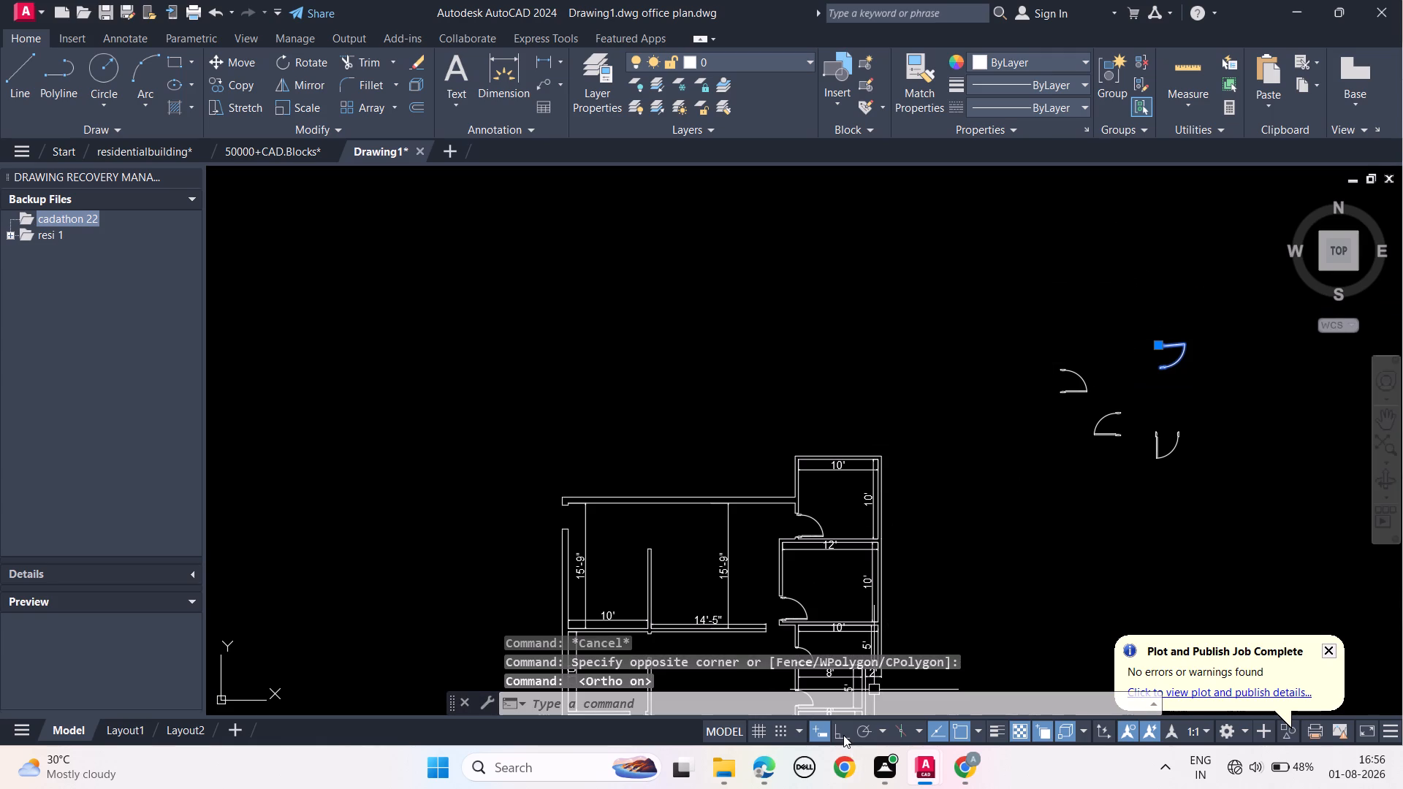
{"action": "type", "text": "RO"}
{"action": "left_click", "coordinate": [1166, 518]}
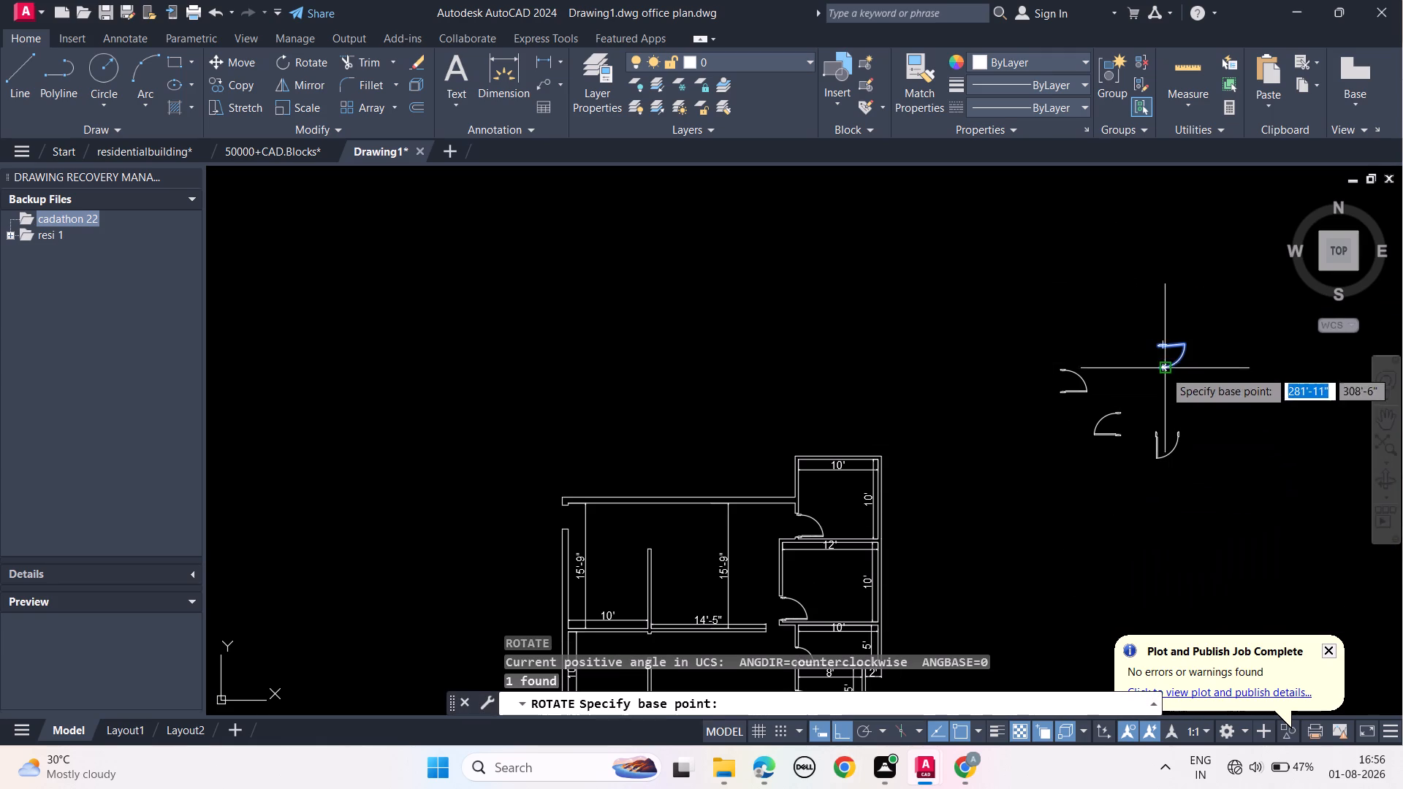
{"action": "left_click", "coordinate": [1160, 347]}
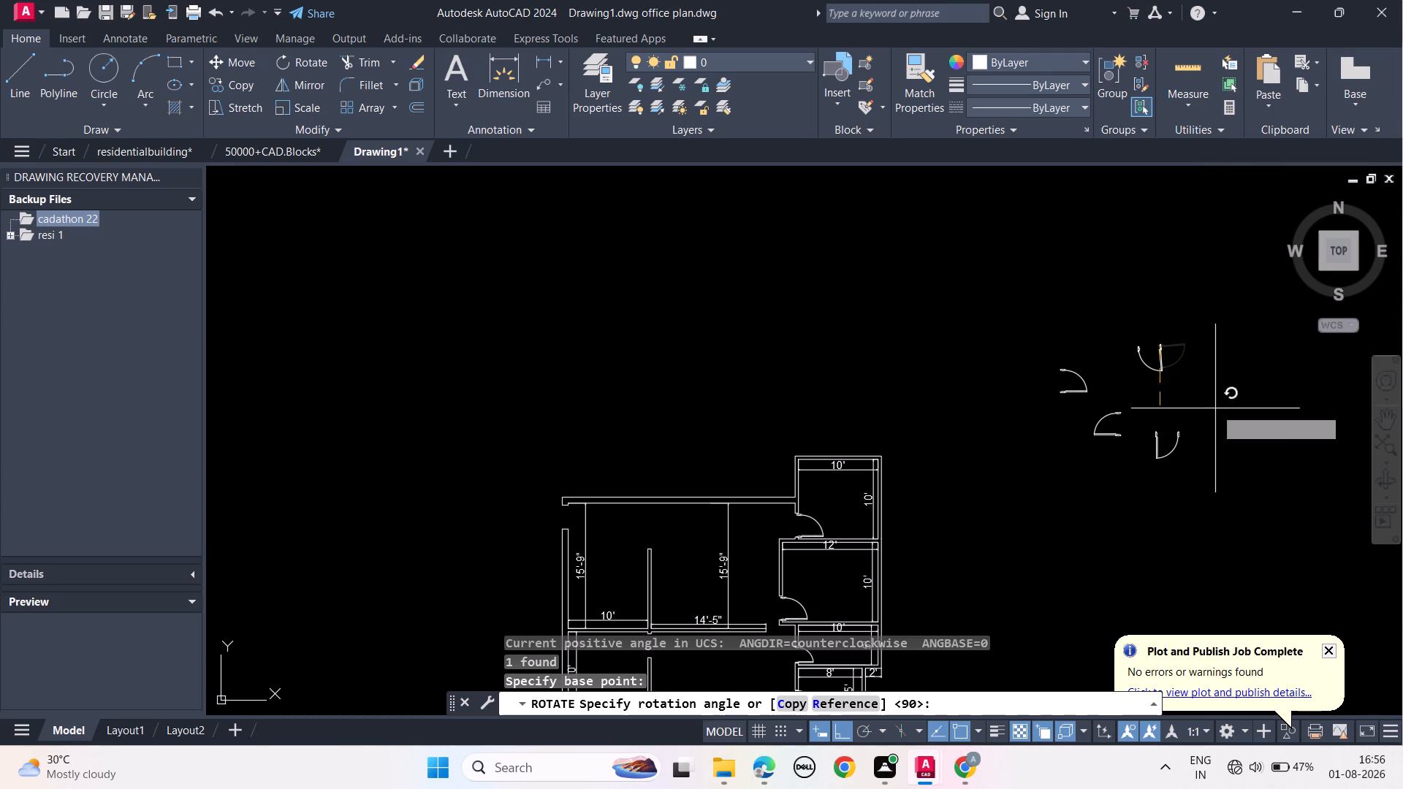
{"action": "left_click", "coordinate": [1228, 376]}
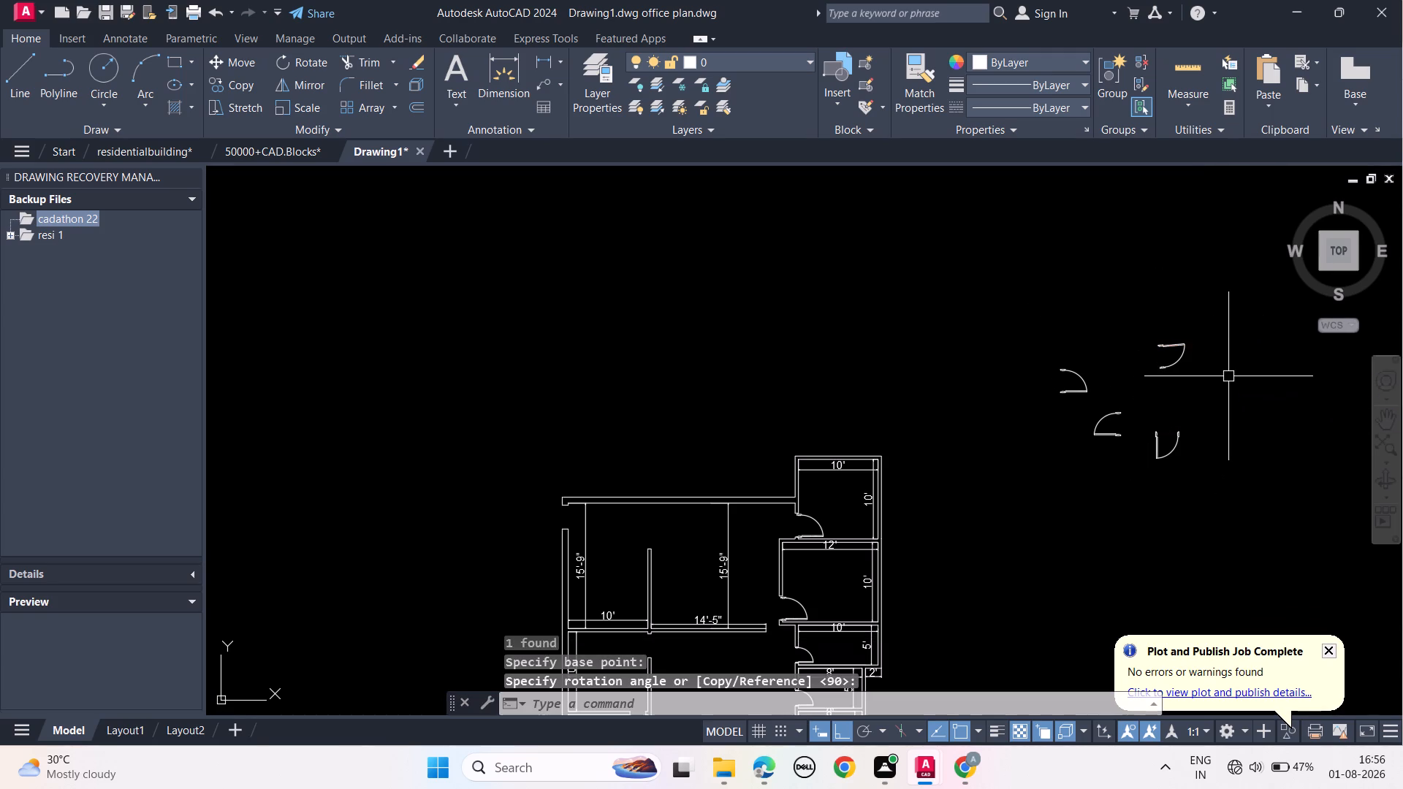
{"action": "key", "text": "Escape"}
{"action": "key", "text": "Escape"}
{"action": "key", "text": "Escape"}
{"action": "key", "text": "Escape"}
{"action": "key", "text": "Escape"}
{"action": "key", "text": "Escape"}
Mirror the separated door symbol across a vertical line through the outer end of its upper jamb, keeping the original.
{"action": "scroll", "coordinate": [1209, 377], "scroll_direction": "up", "scroll_amount": 2}
{"action": "middle_click_drag", "start_coordinate": [1209, 377], "coordinate": [1209, 454]}
{"action": "left_click_drag", "start_coordinate": [1155, 476], "coordinate": [1138, 435]}
{"action": "left_click", "coordinate": [1035, 307]}
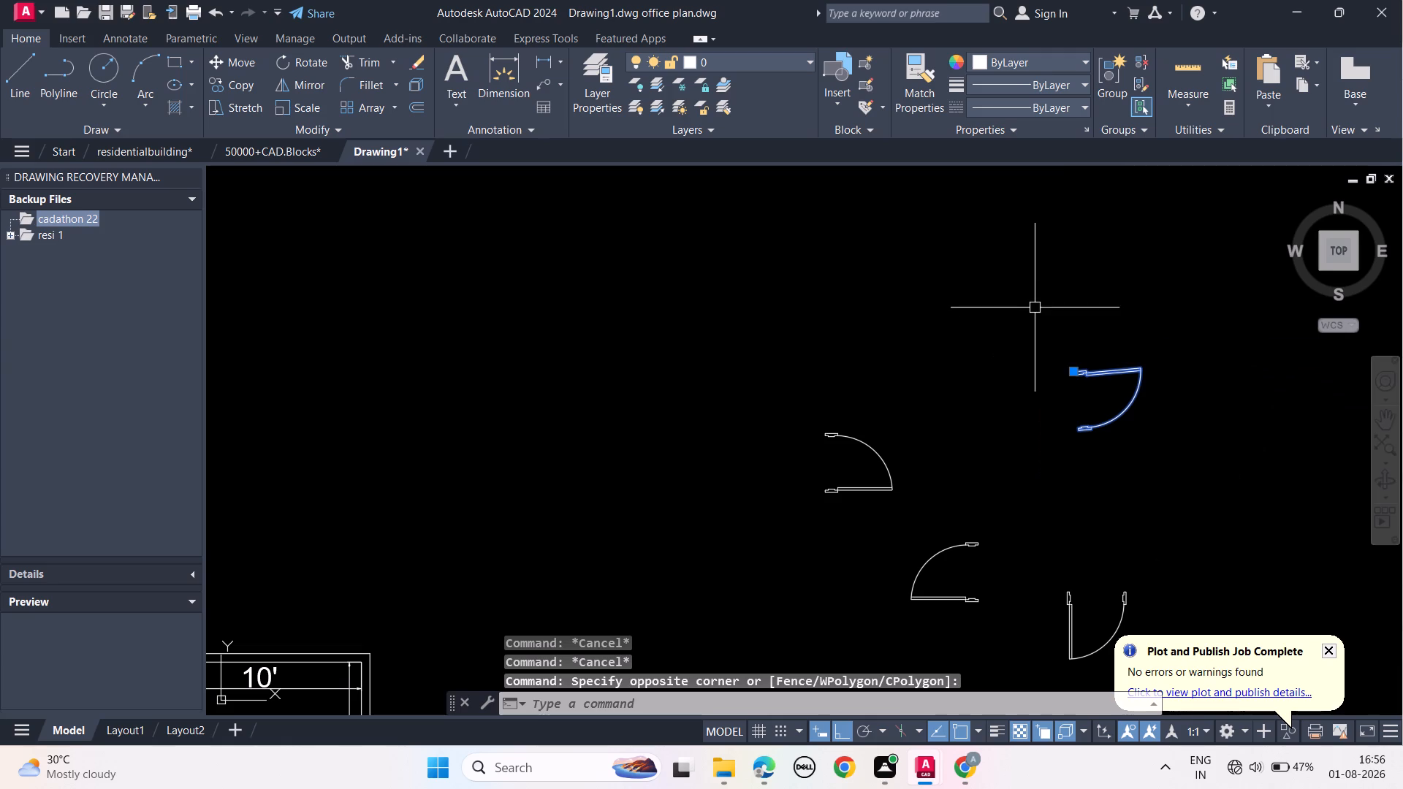
{"action": "type", "text": "MI"}
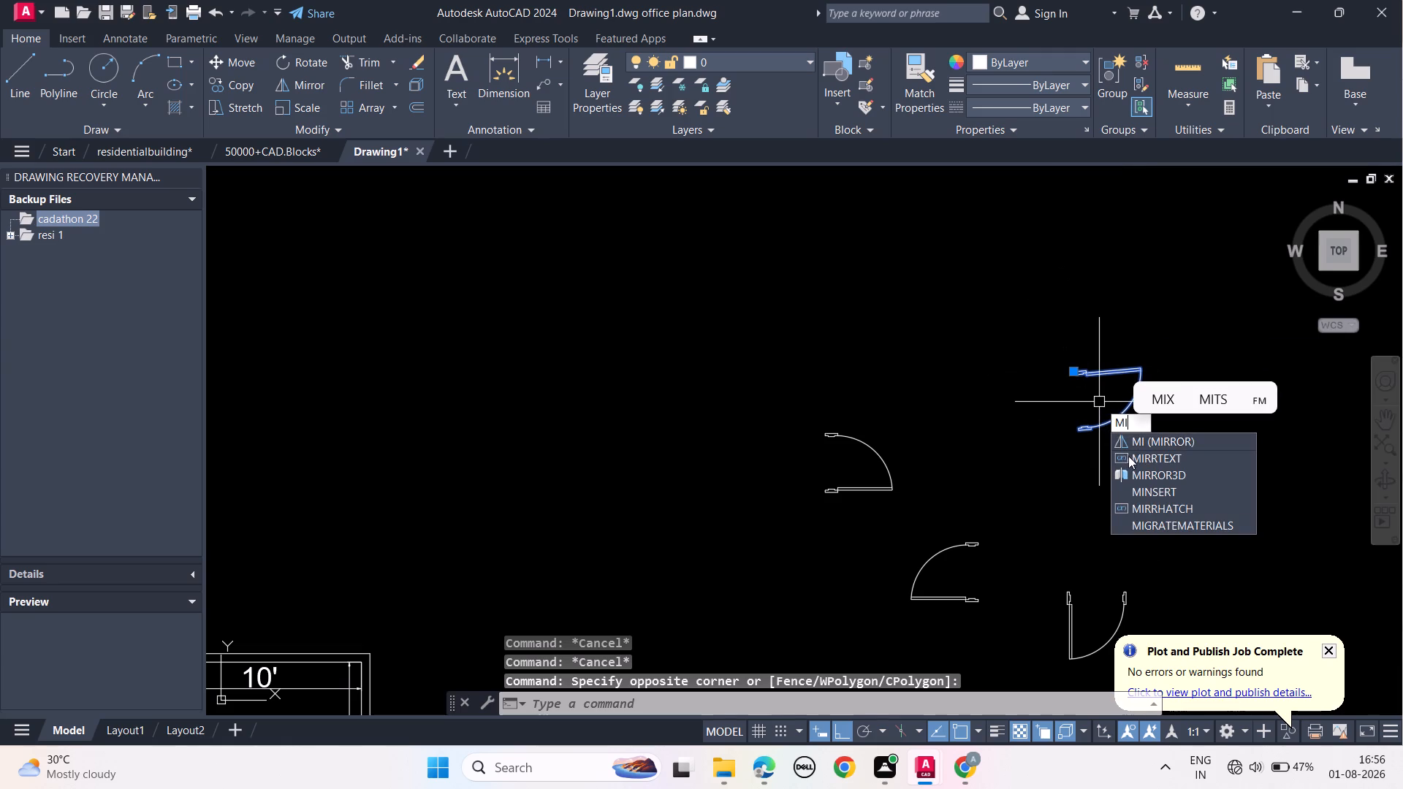
{"action": "left_click", "coordinate": [1138, 443]}
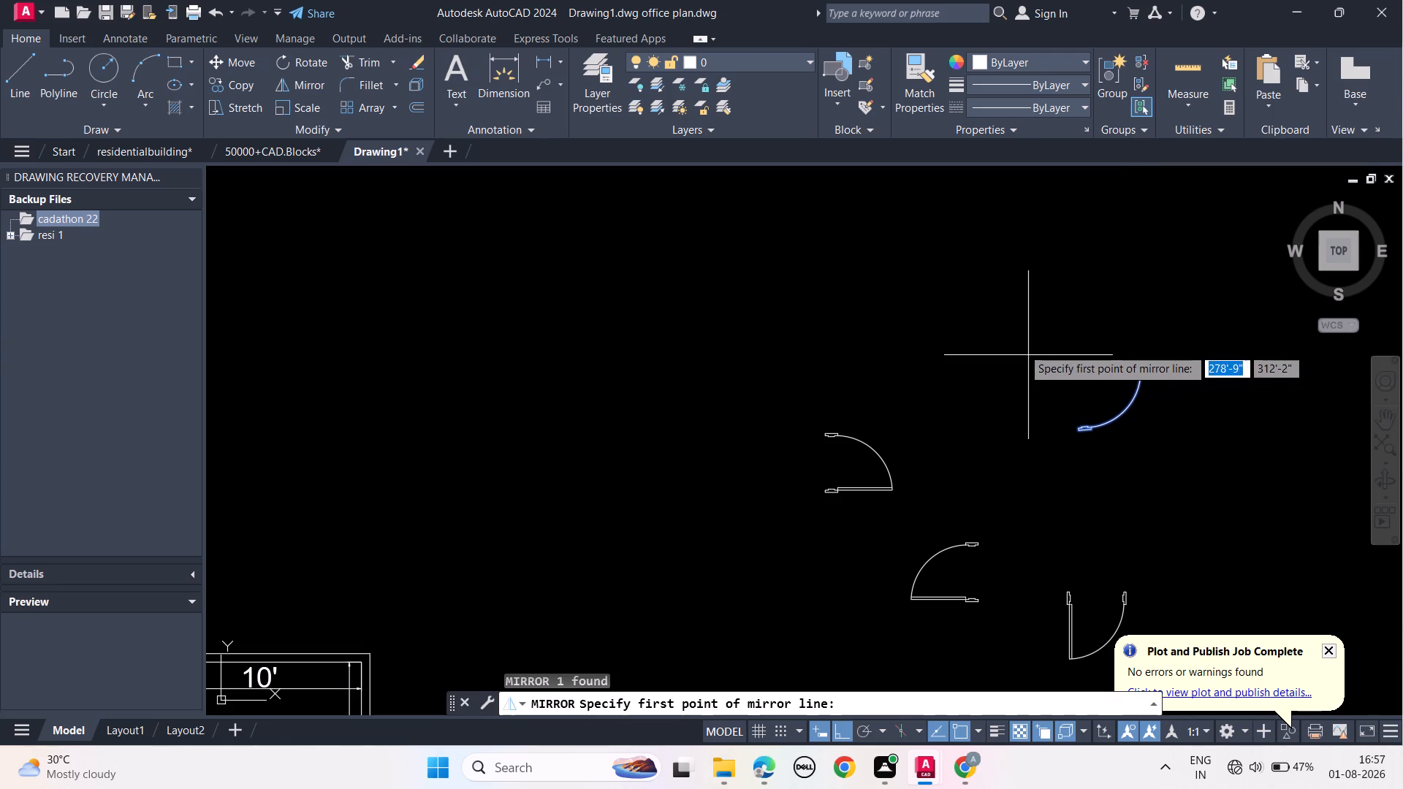
{"action": "left_click", "coordinate": [1073, 370]}
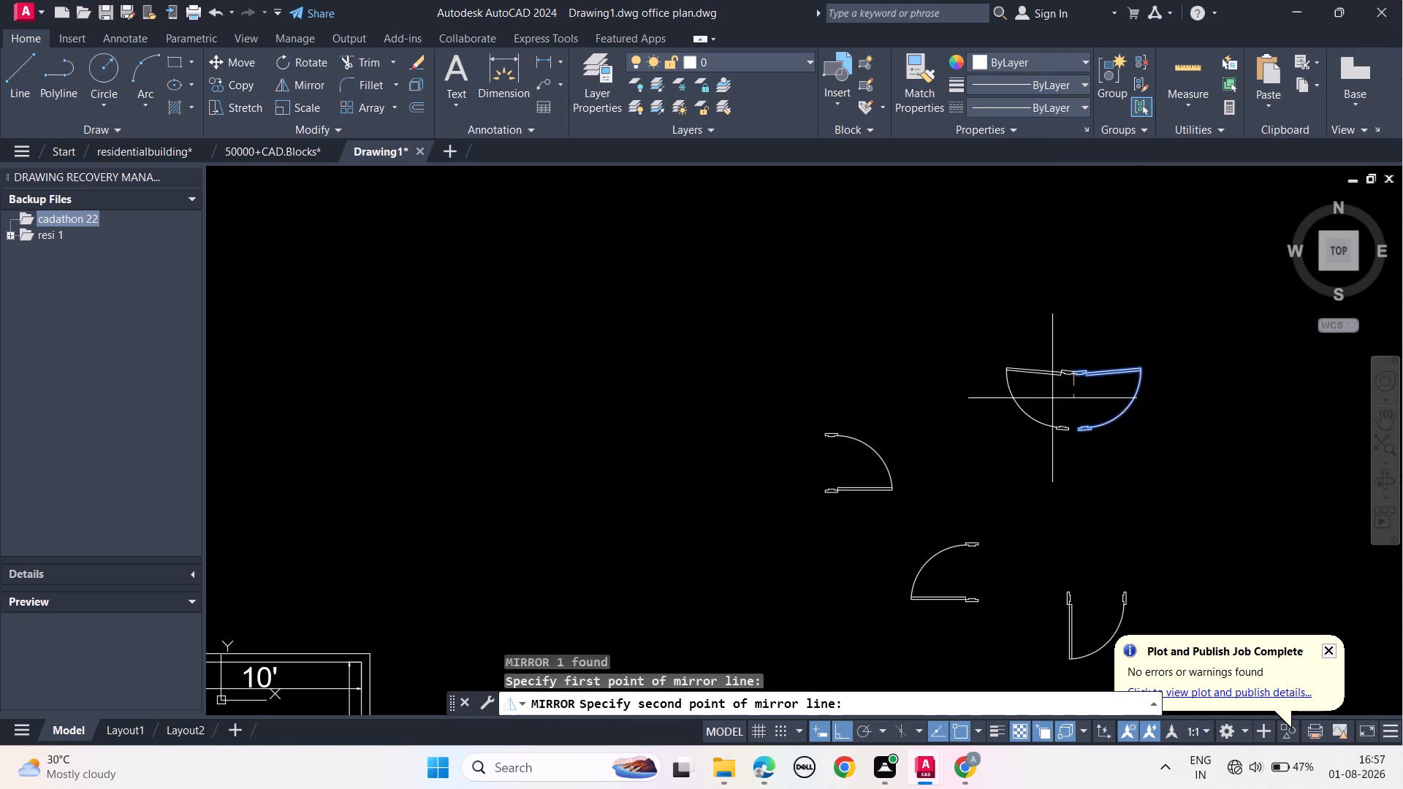
{"action": "left_click", "coordinate": [1076, 460]}
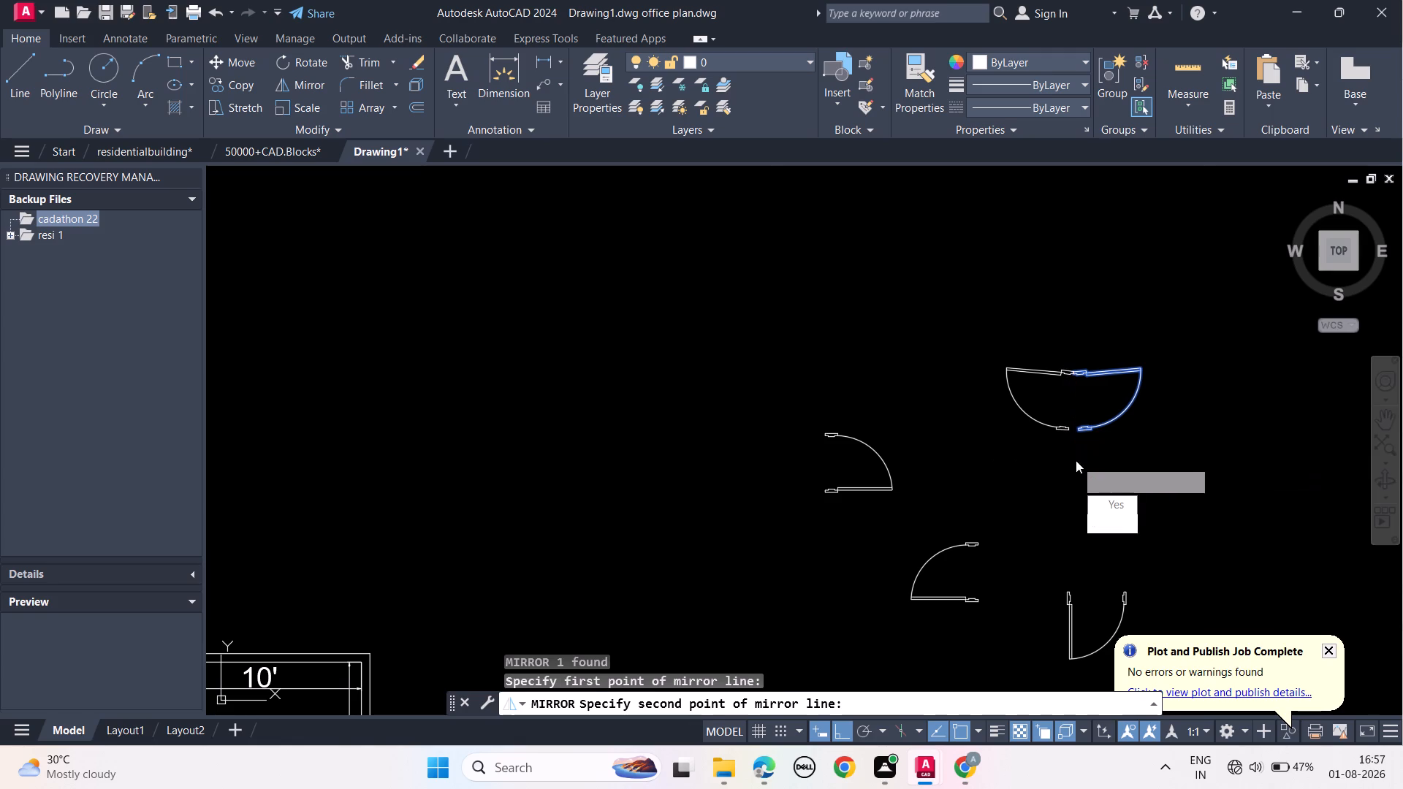
{"action": "left_click_drag", "start_coordinate": [1111, 524], "coordinate": [1076, 460]}
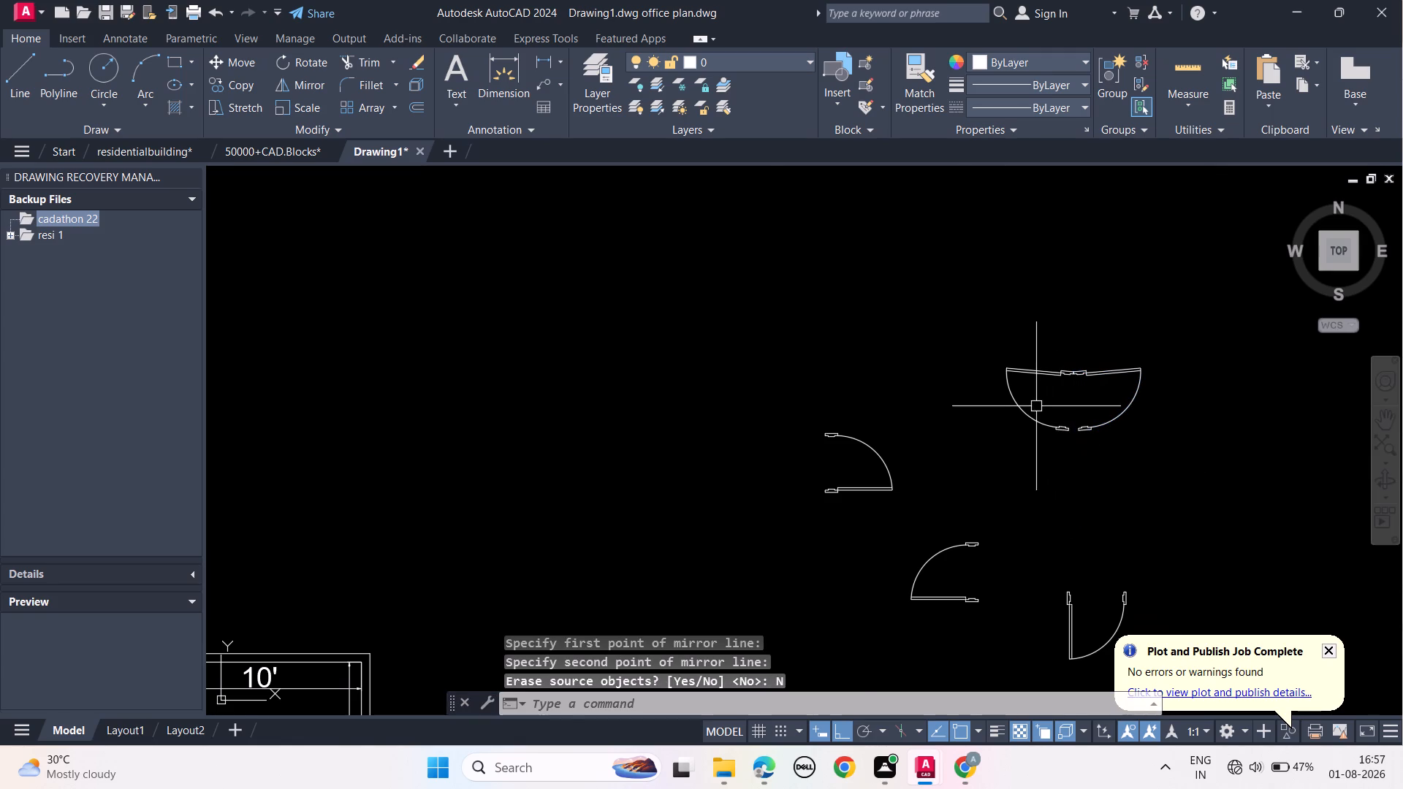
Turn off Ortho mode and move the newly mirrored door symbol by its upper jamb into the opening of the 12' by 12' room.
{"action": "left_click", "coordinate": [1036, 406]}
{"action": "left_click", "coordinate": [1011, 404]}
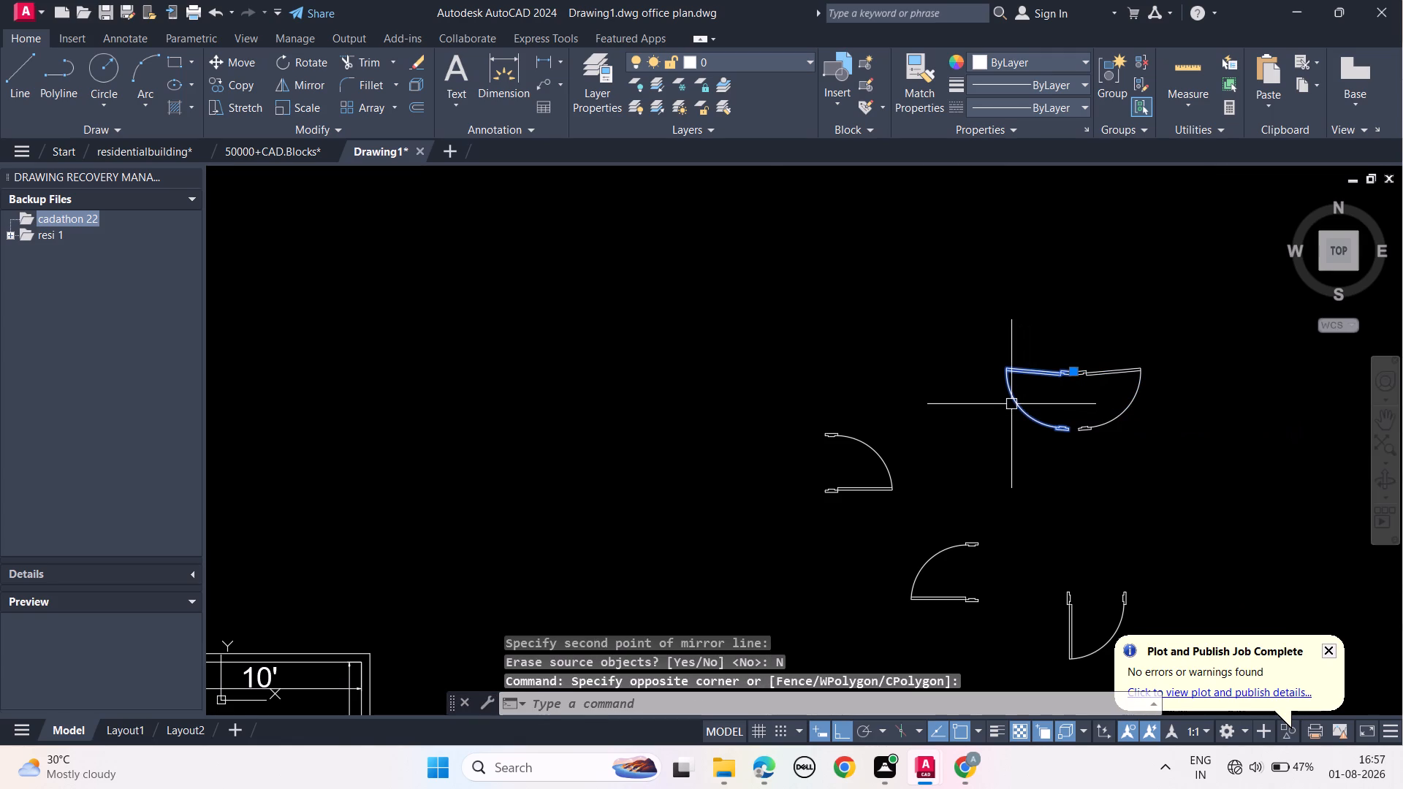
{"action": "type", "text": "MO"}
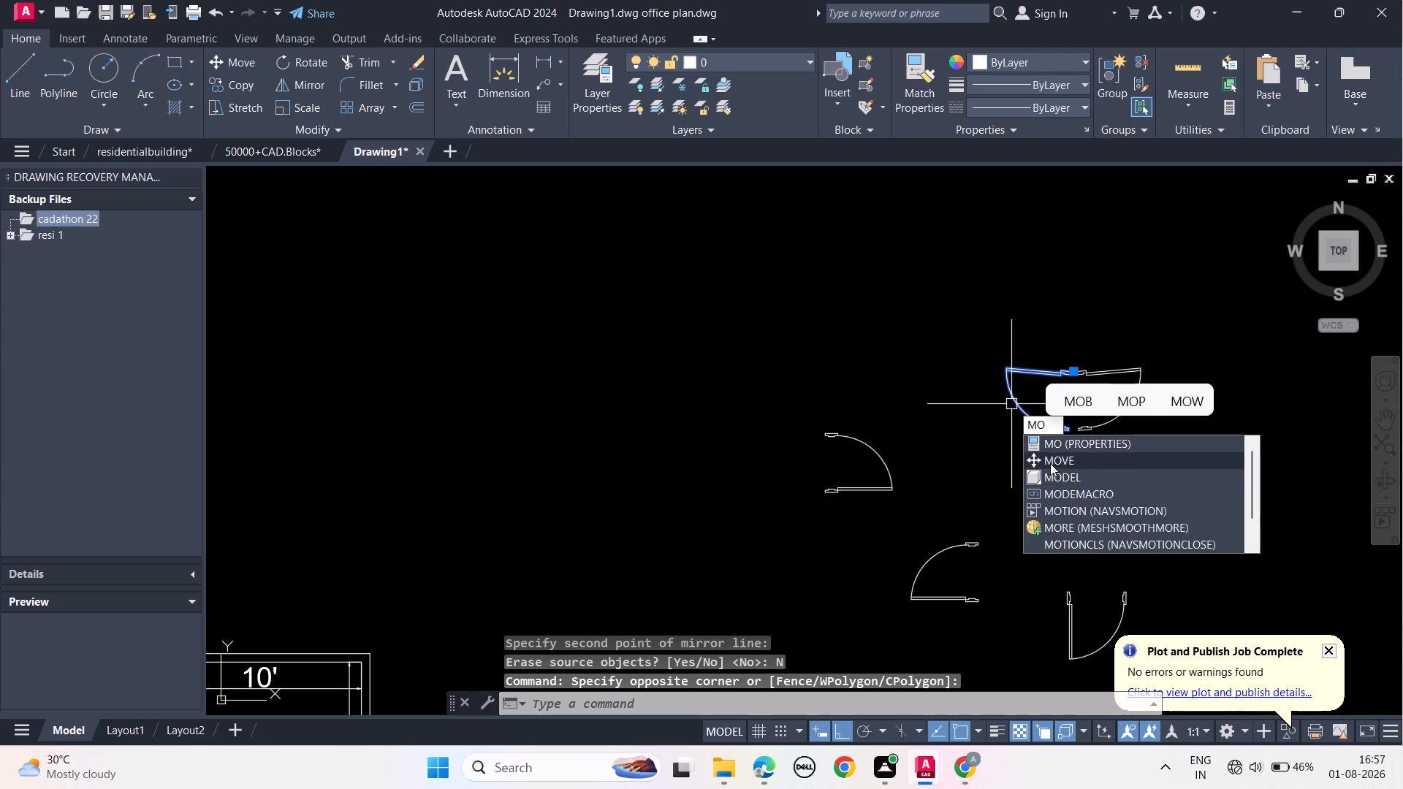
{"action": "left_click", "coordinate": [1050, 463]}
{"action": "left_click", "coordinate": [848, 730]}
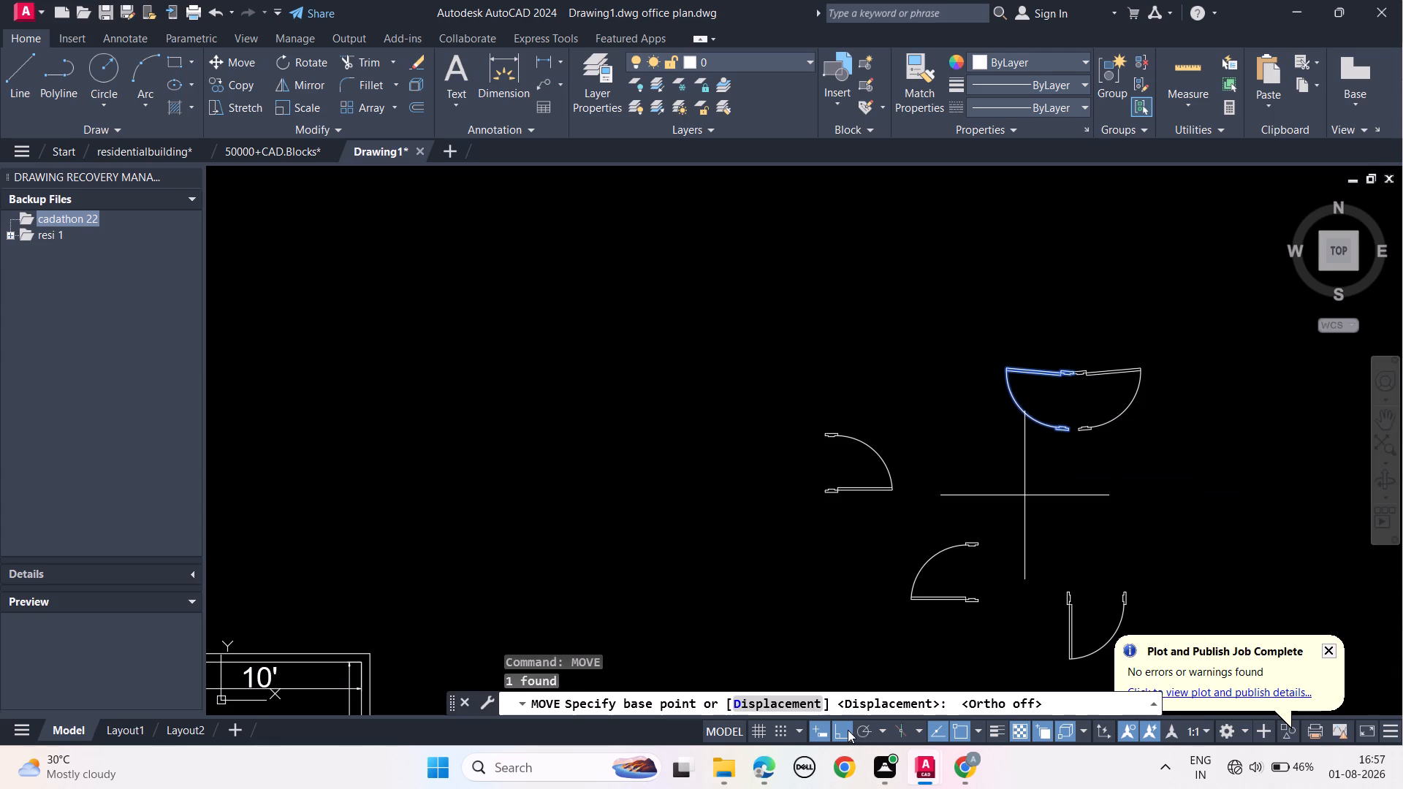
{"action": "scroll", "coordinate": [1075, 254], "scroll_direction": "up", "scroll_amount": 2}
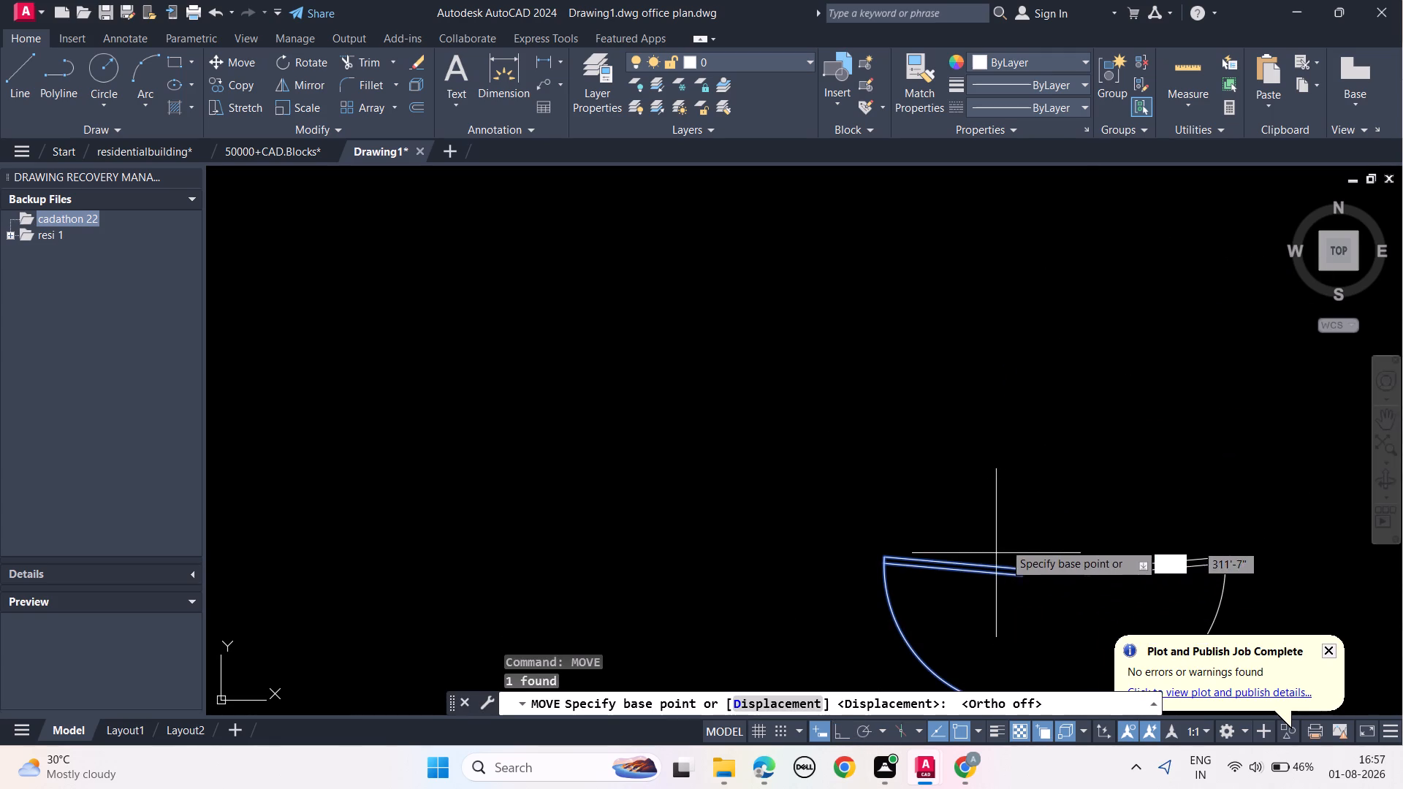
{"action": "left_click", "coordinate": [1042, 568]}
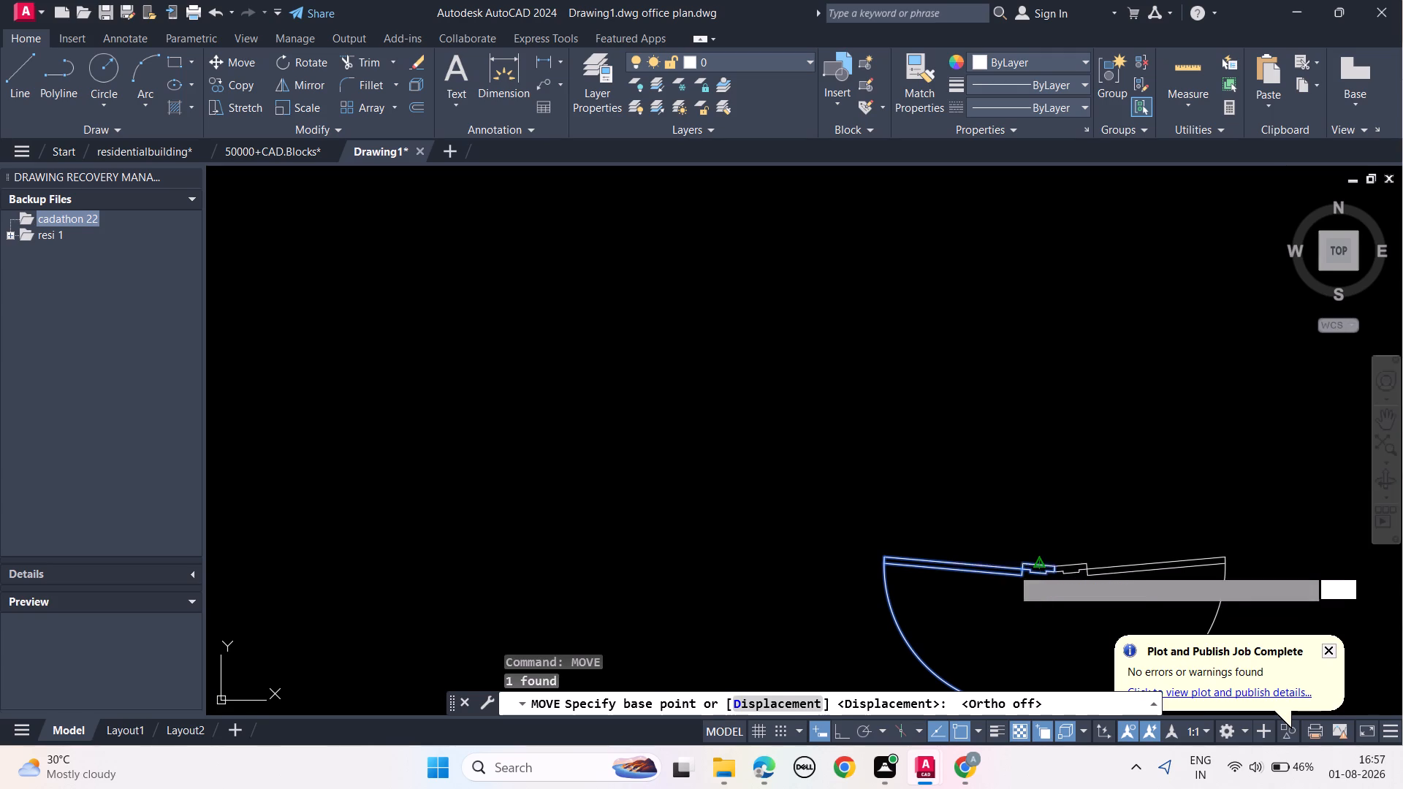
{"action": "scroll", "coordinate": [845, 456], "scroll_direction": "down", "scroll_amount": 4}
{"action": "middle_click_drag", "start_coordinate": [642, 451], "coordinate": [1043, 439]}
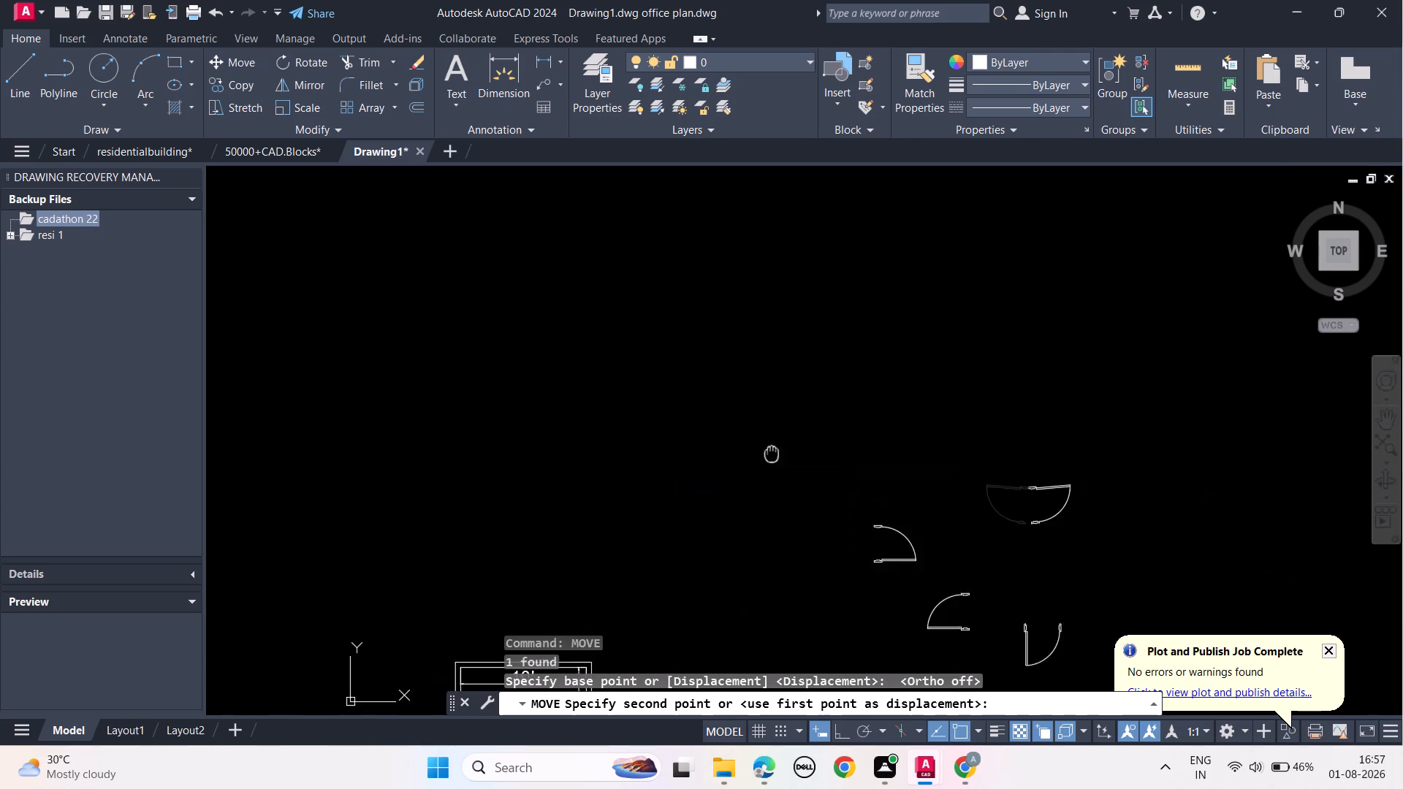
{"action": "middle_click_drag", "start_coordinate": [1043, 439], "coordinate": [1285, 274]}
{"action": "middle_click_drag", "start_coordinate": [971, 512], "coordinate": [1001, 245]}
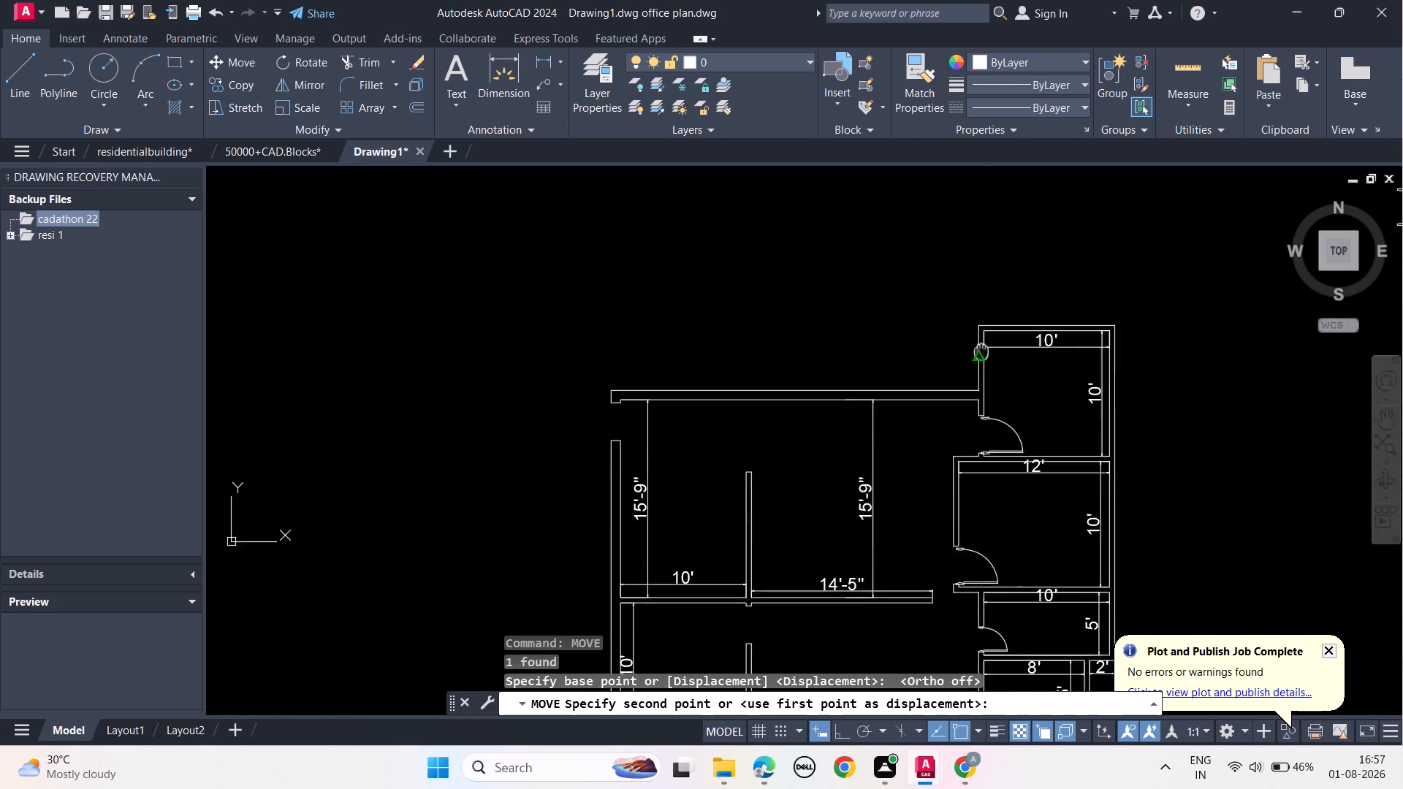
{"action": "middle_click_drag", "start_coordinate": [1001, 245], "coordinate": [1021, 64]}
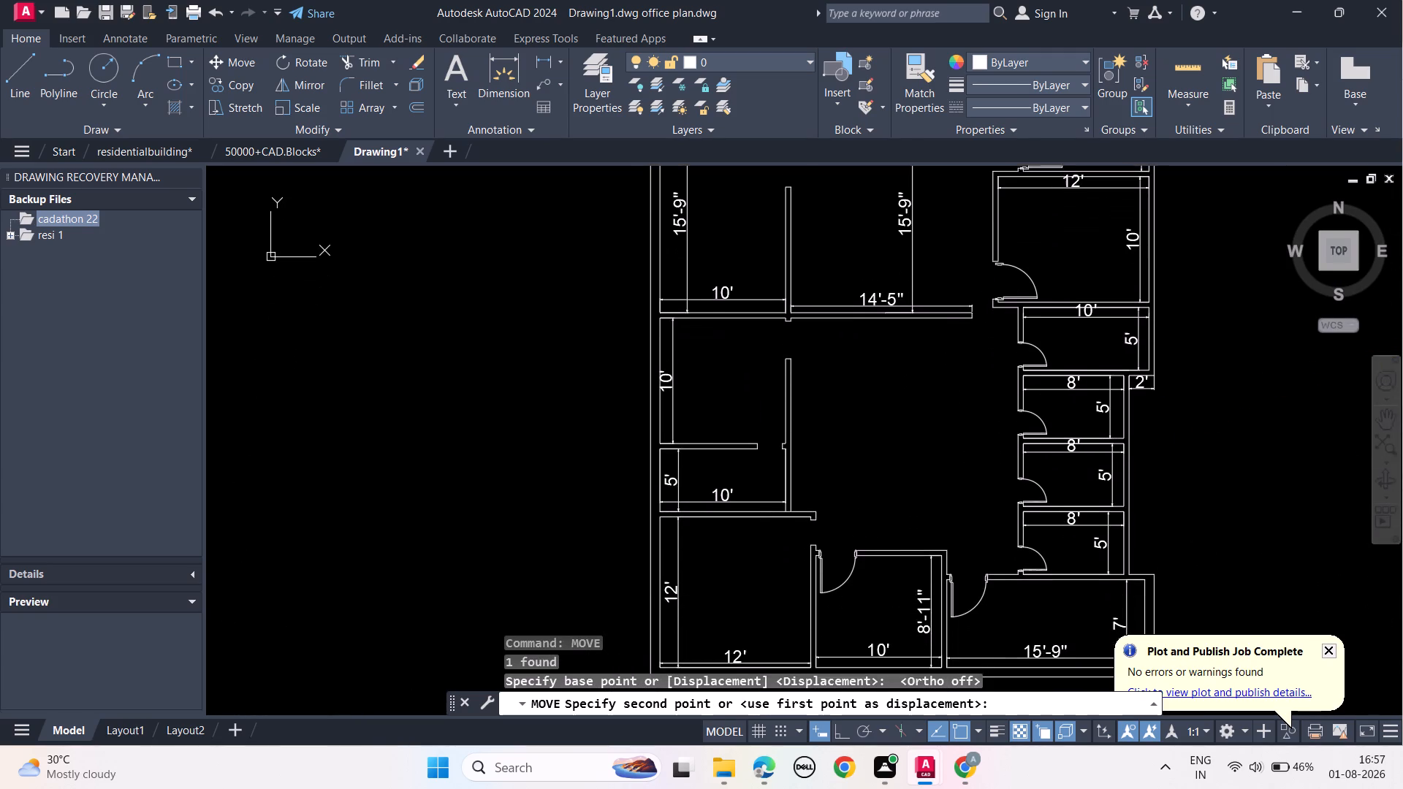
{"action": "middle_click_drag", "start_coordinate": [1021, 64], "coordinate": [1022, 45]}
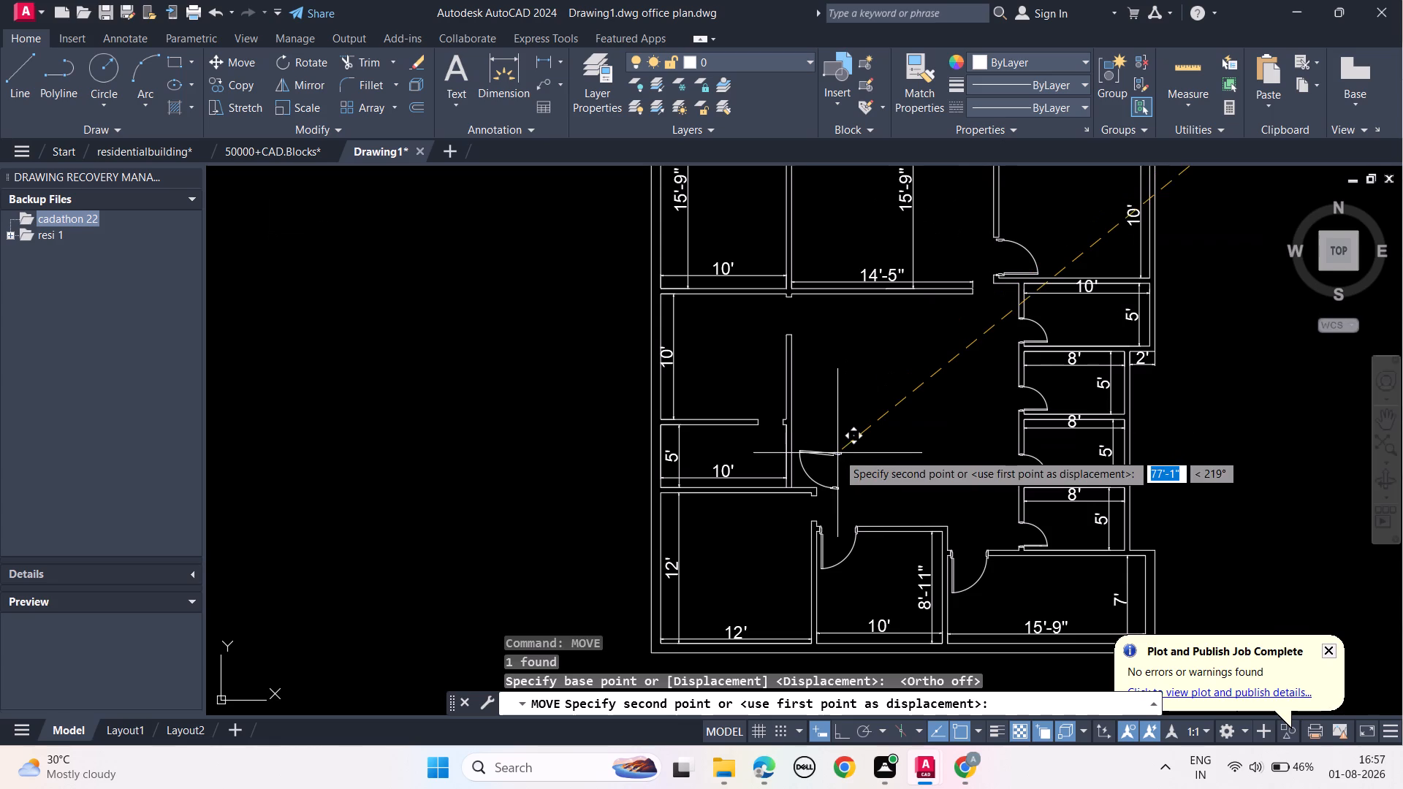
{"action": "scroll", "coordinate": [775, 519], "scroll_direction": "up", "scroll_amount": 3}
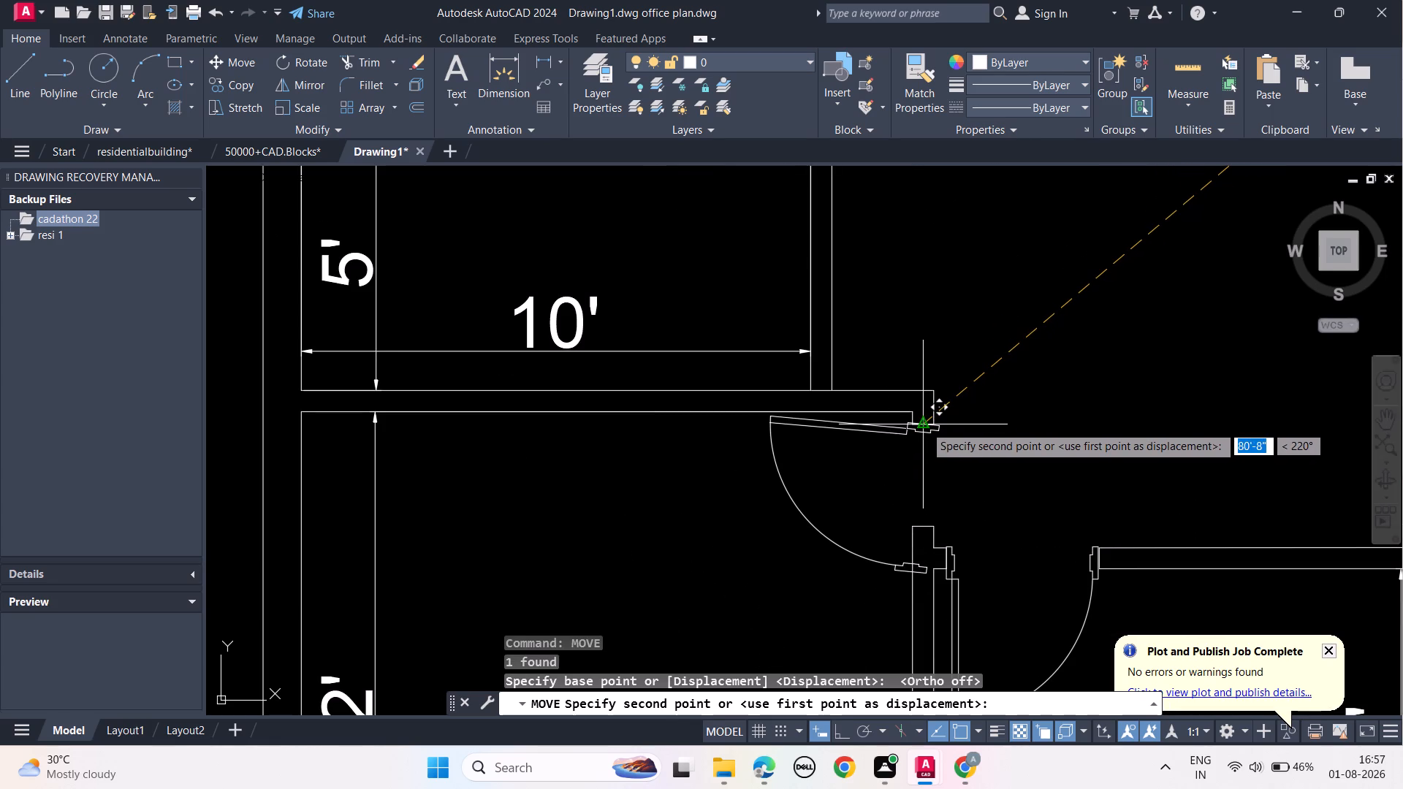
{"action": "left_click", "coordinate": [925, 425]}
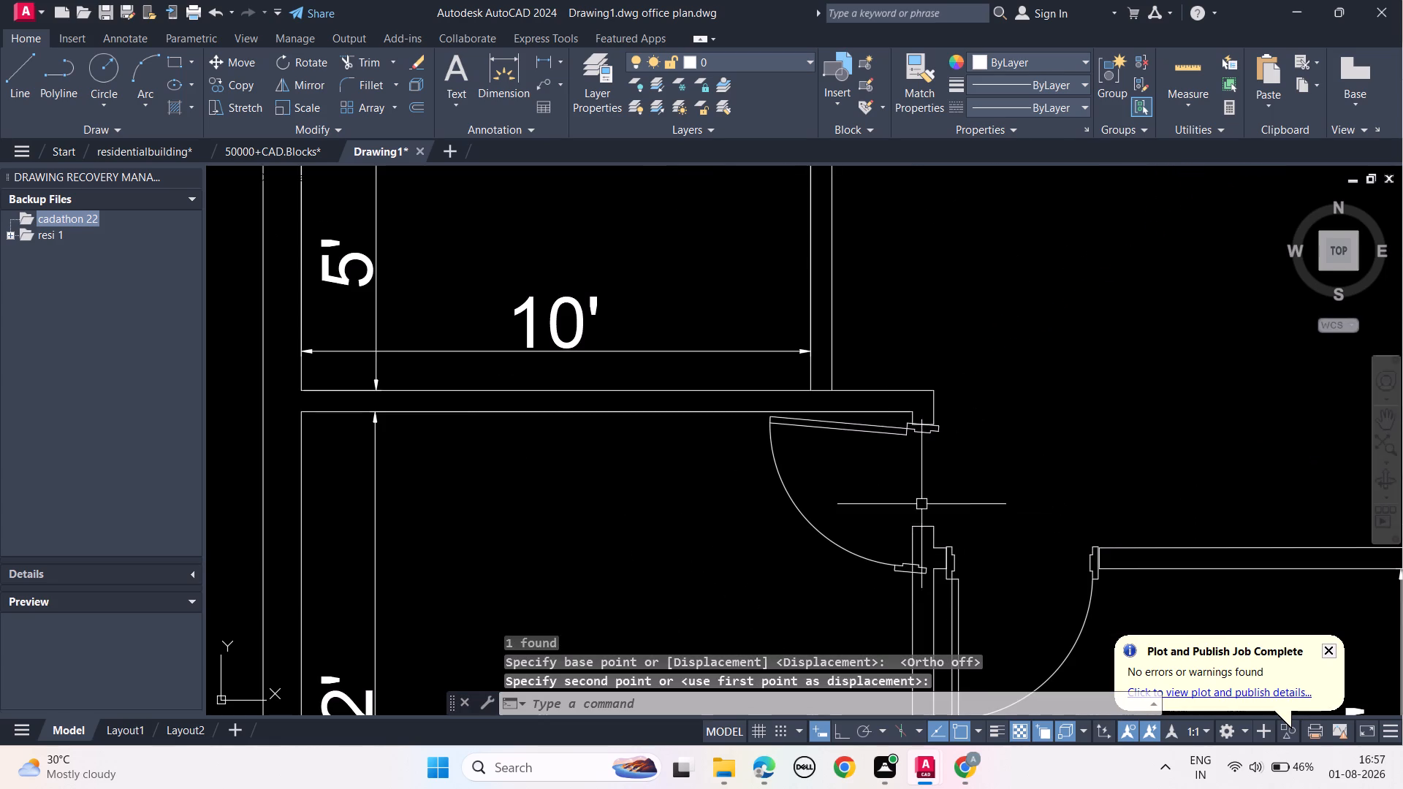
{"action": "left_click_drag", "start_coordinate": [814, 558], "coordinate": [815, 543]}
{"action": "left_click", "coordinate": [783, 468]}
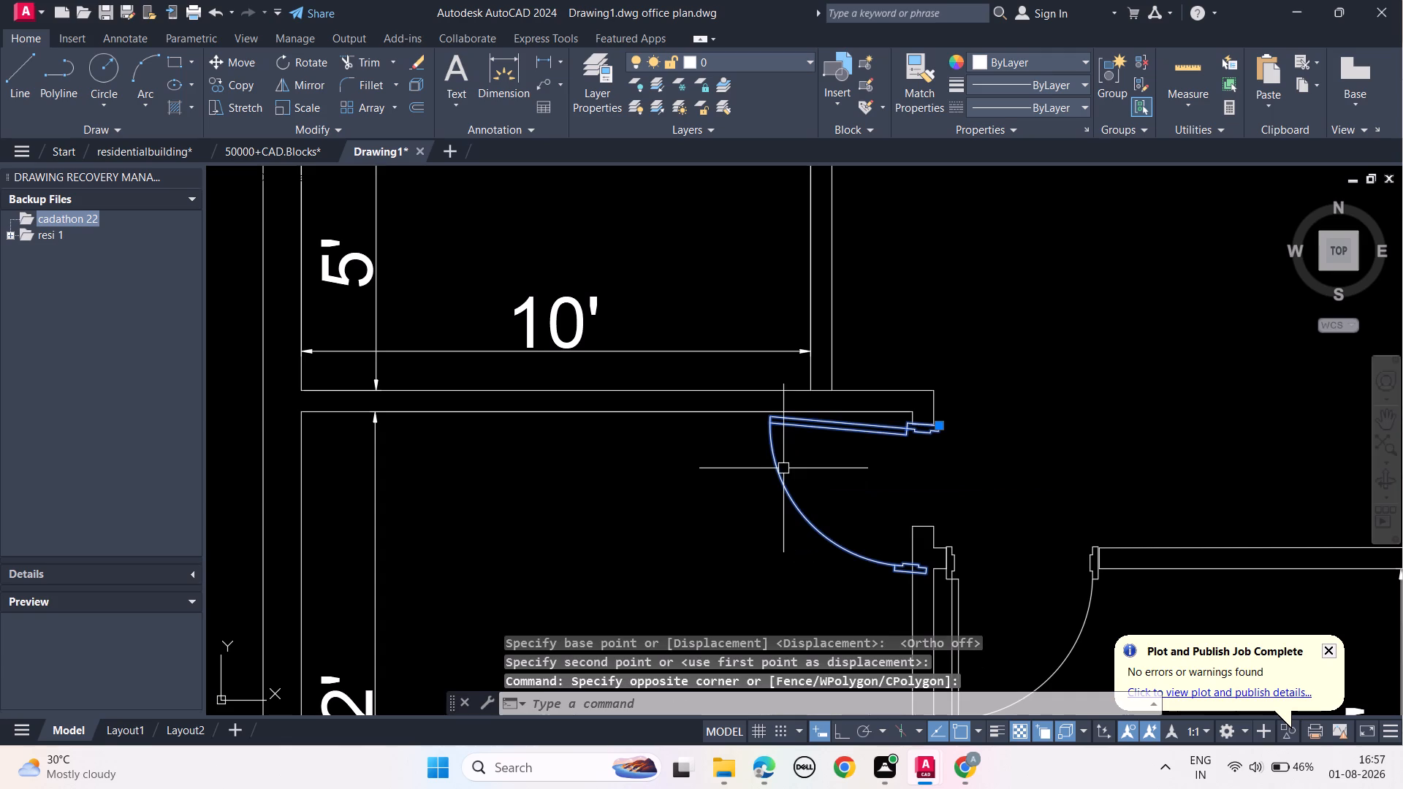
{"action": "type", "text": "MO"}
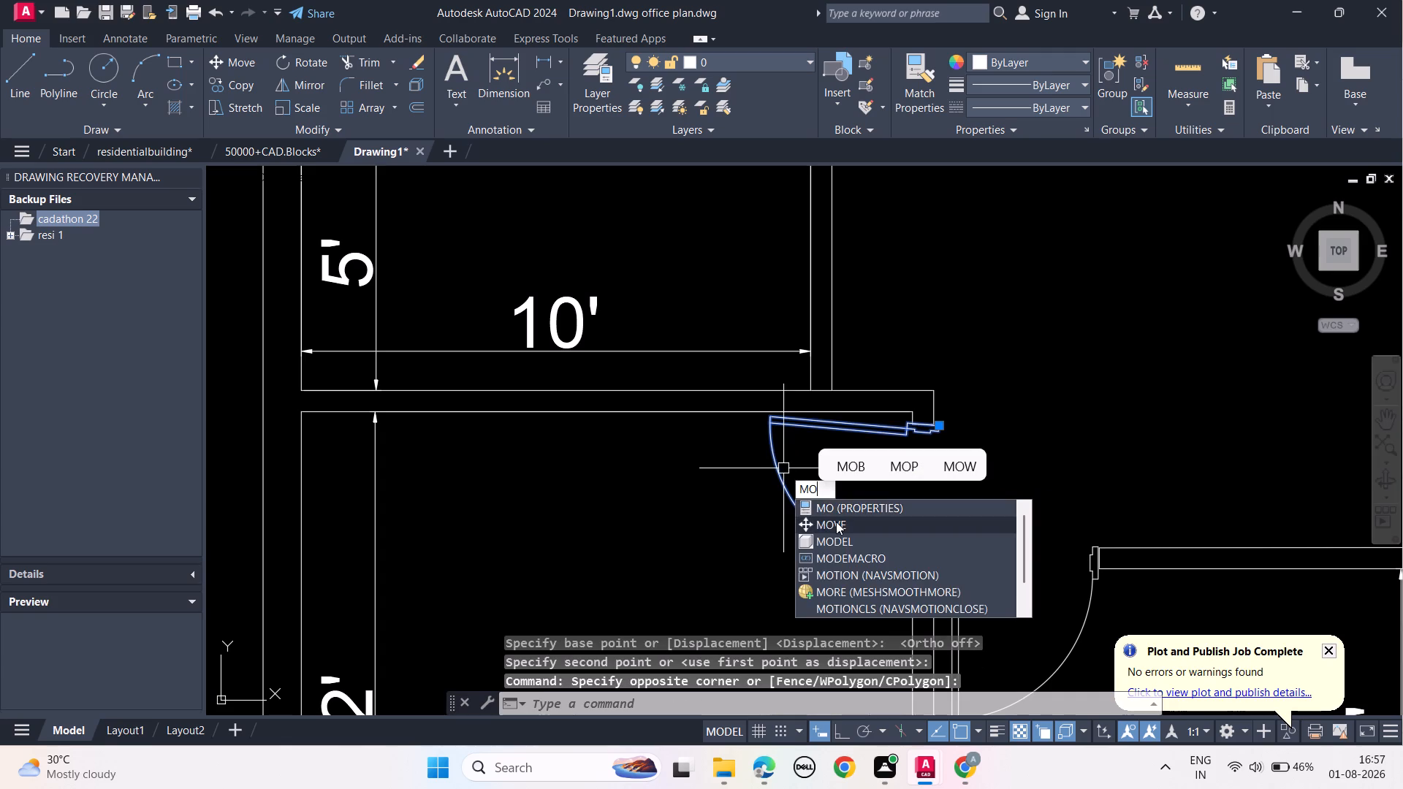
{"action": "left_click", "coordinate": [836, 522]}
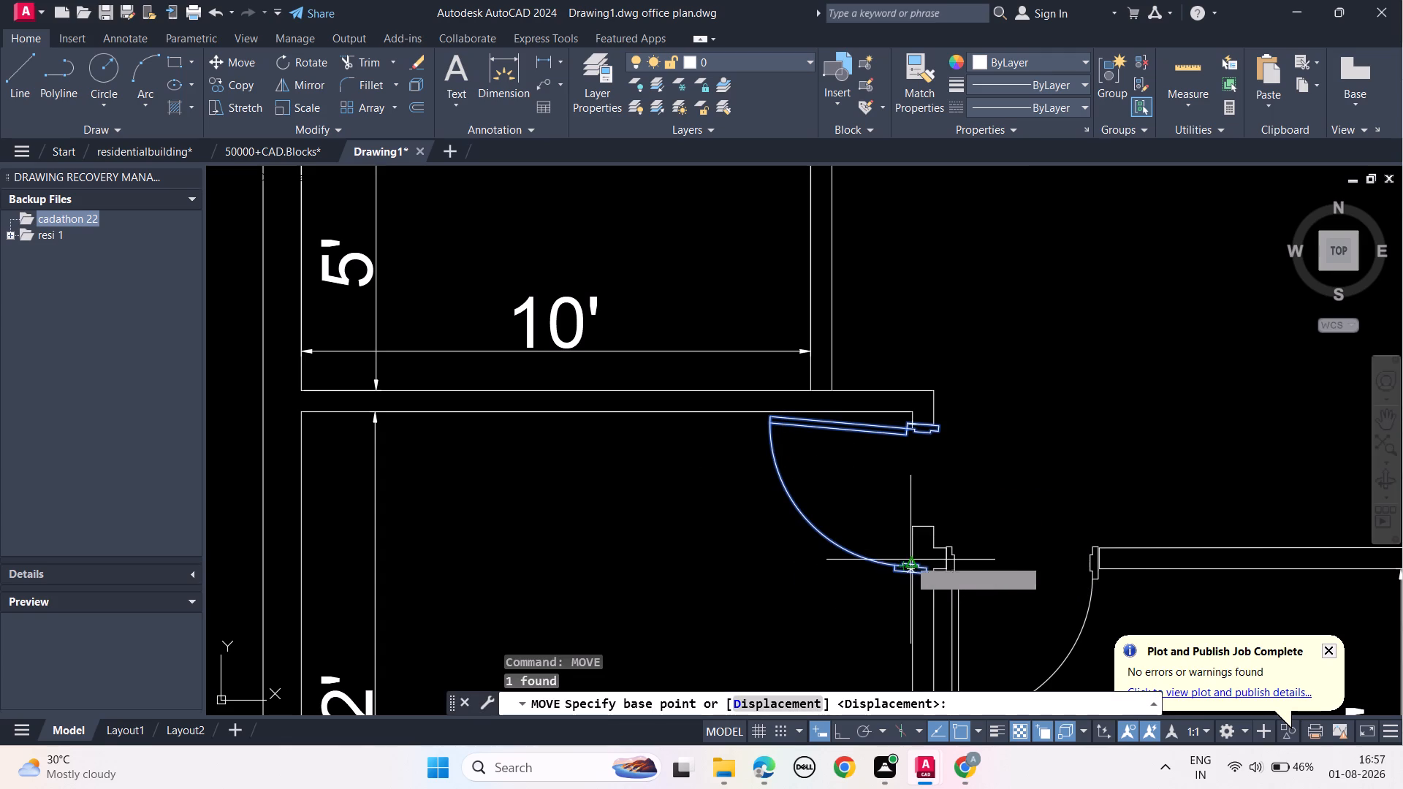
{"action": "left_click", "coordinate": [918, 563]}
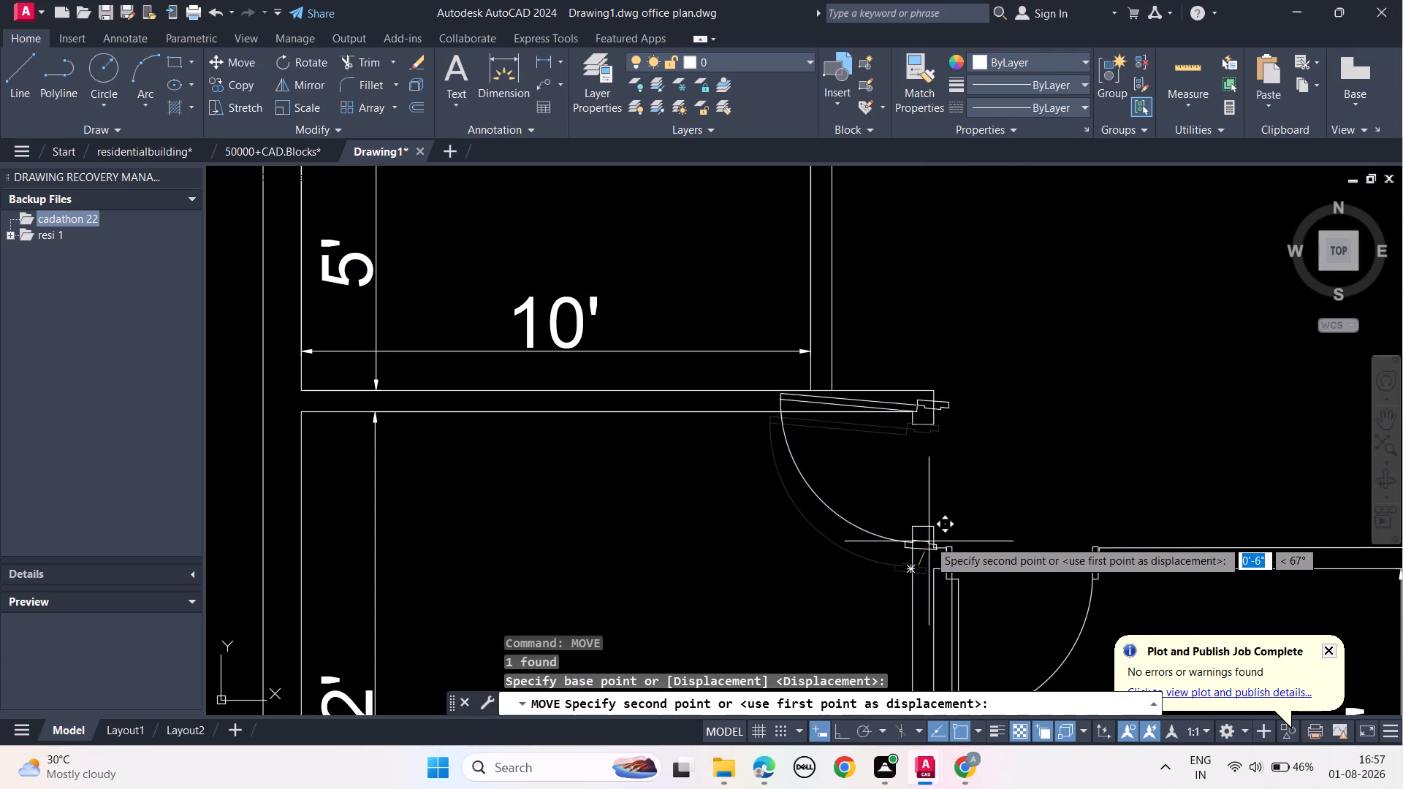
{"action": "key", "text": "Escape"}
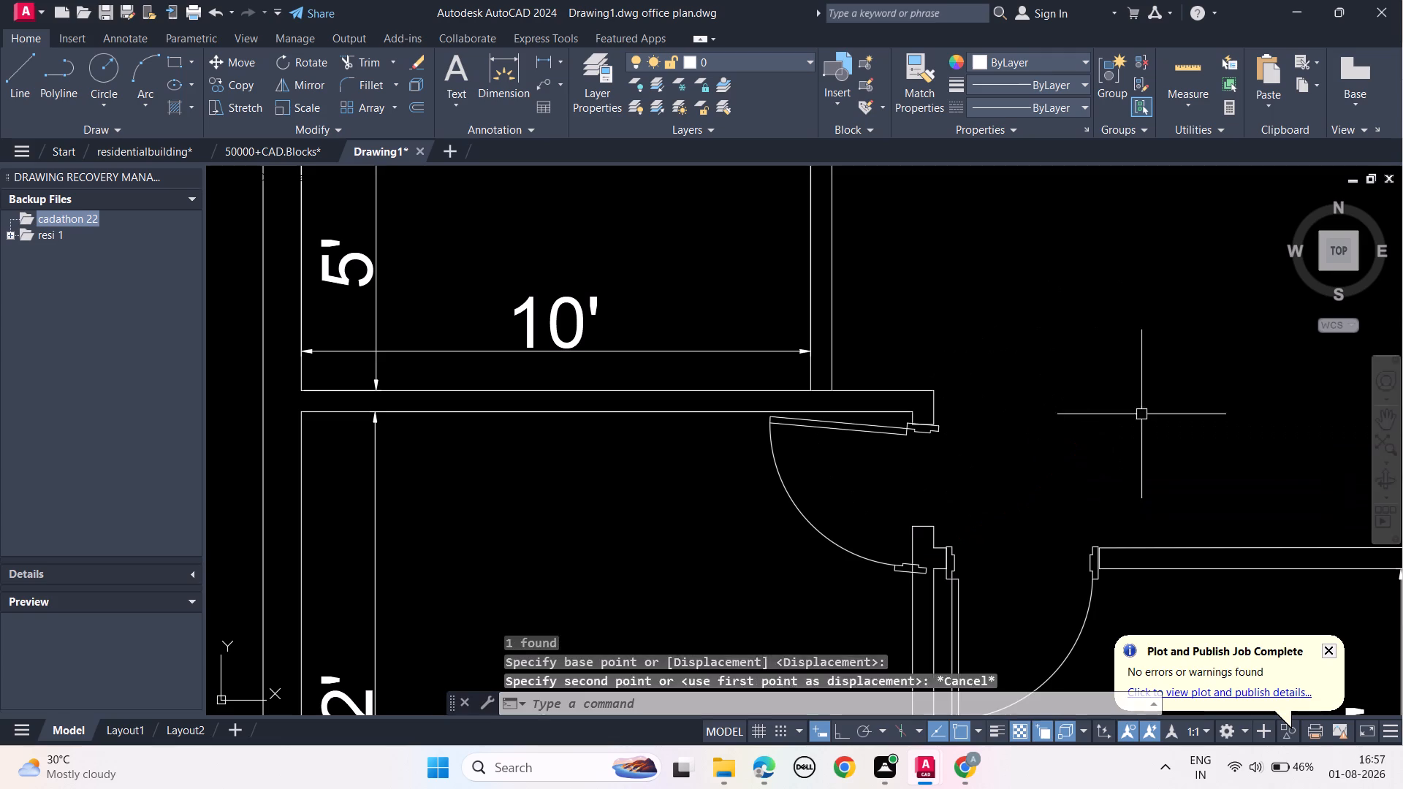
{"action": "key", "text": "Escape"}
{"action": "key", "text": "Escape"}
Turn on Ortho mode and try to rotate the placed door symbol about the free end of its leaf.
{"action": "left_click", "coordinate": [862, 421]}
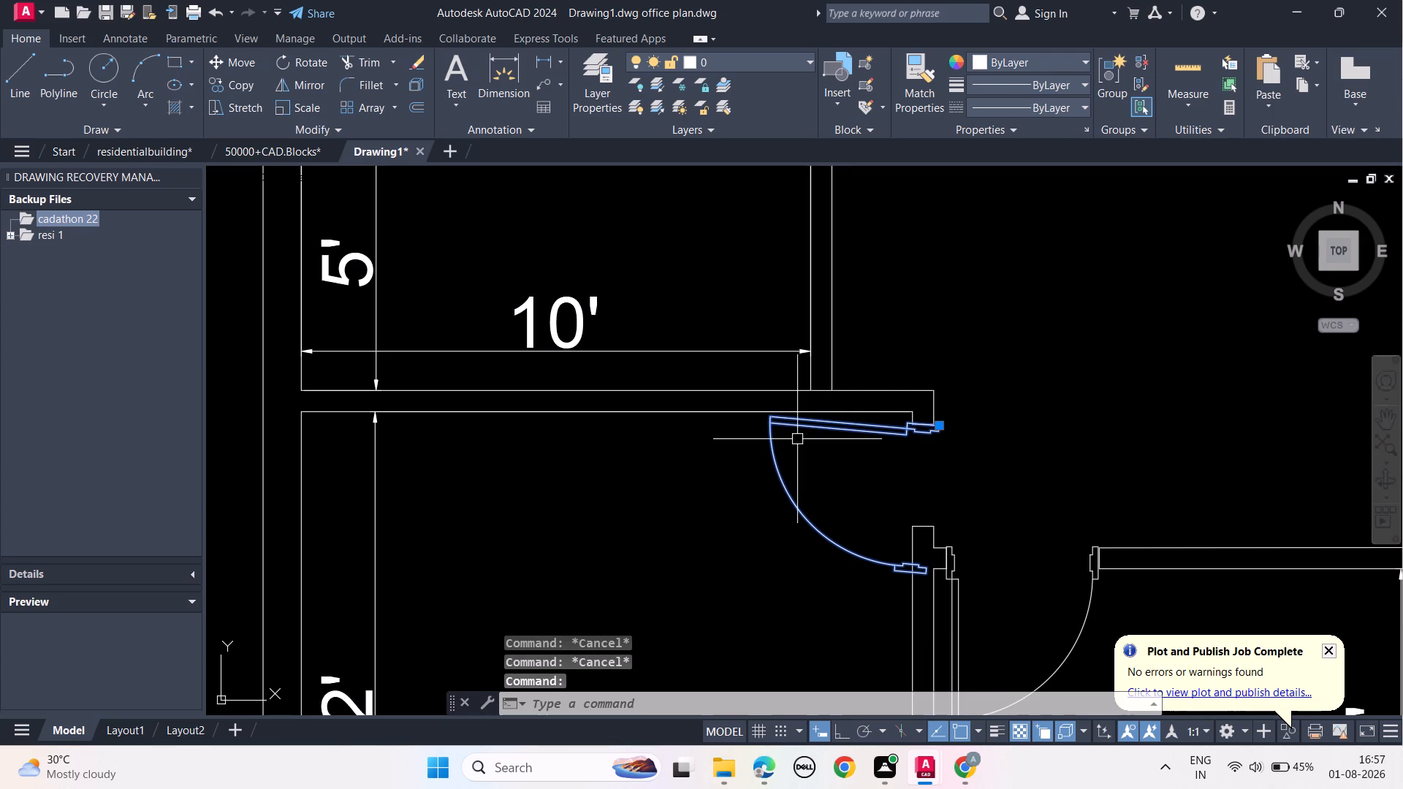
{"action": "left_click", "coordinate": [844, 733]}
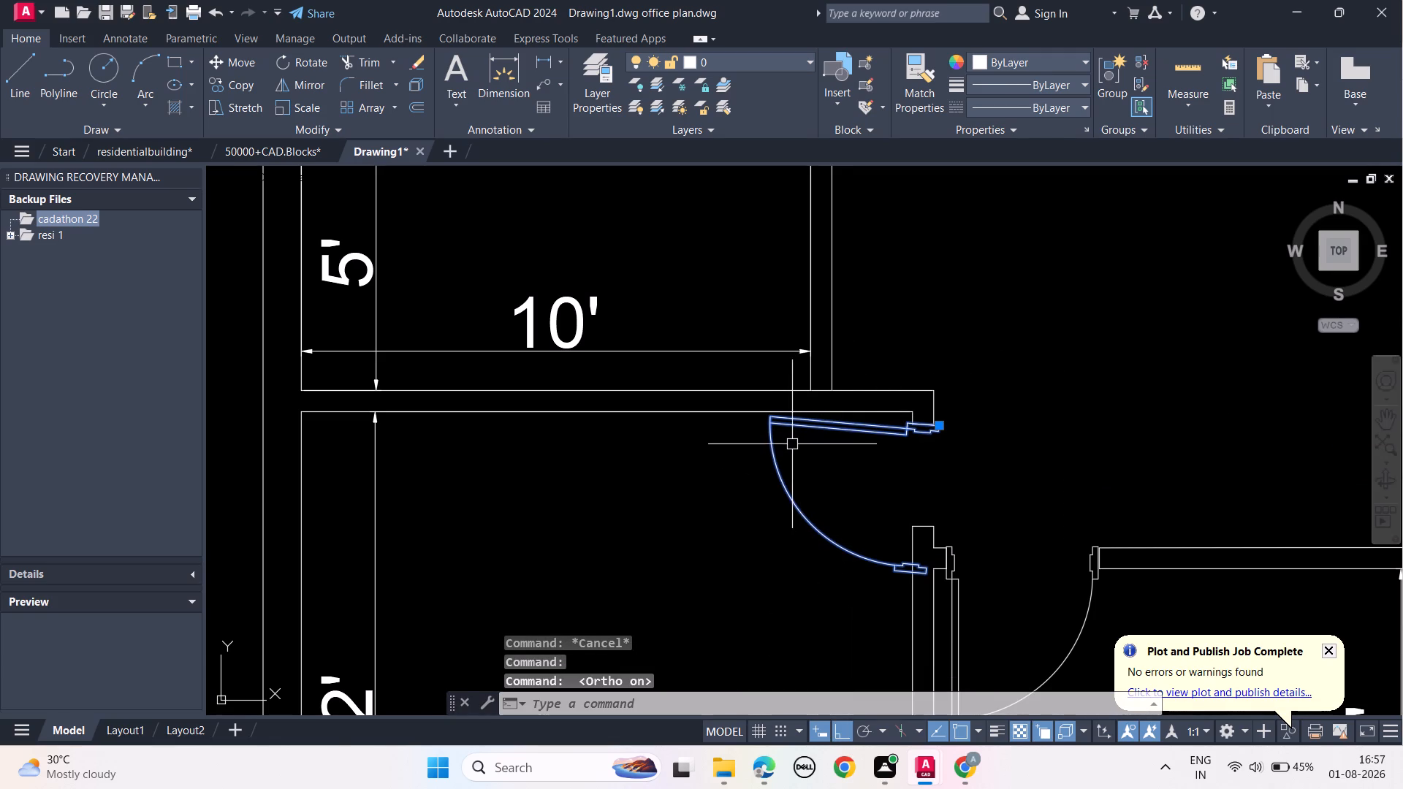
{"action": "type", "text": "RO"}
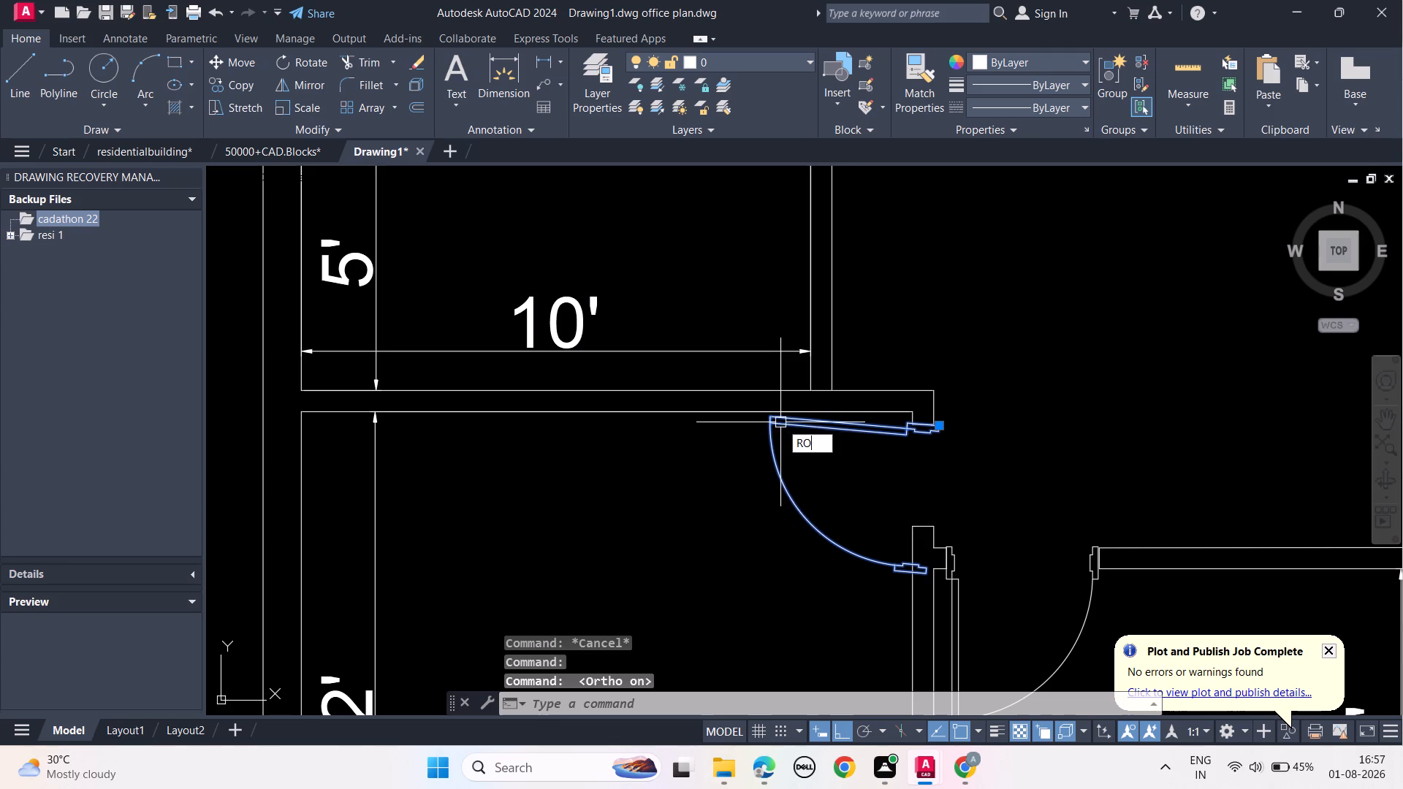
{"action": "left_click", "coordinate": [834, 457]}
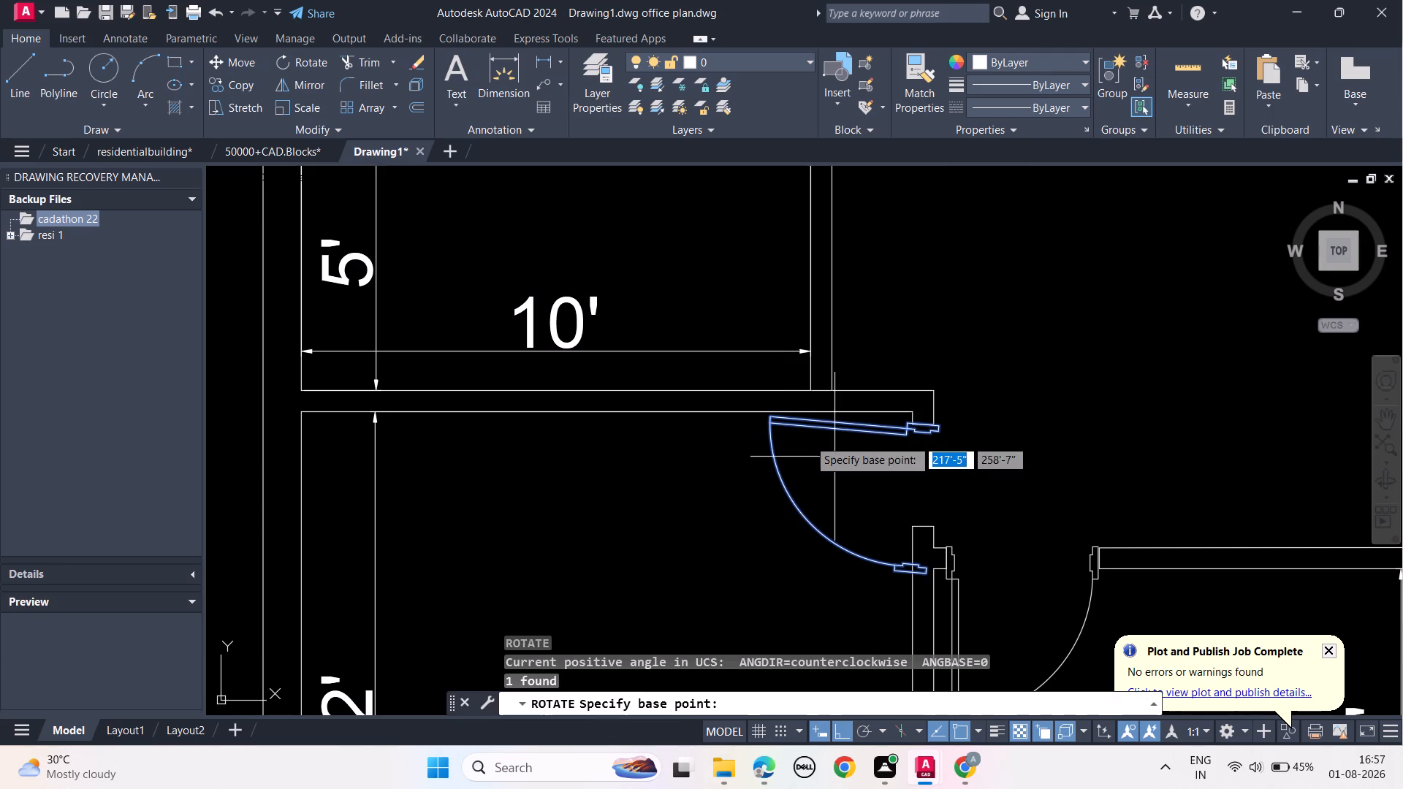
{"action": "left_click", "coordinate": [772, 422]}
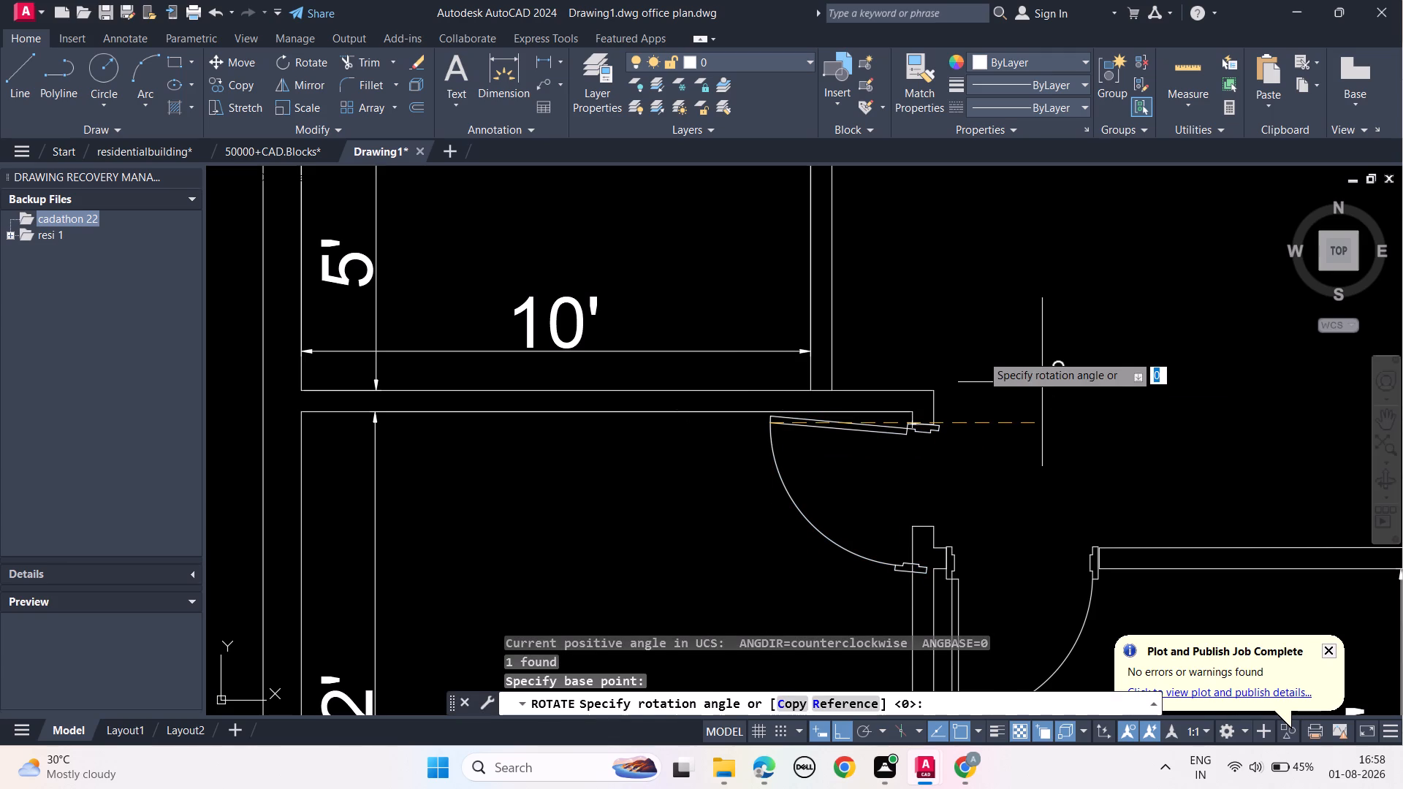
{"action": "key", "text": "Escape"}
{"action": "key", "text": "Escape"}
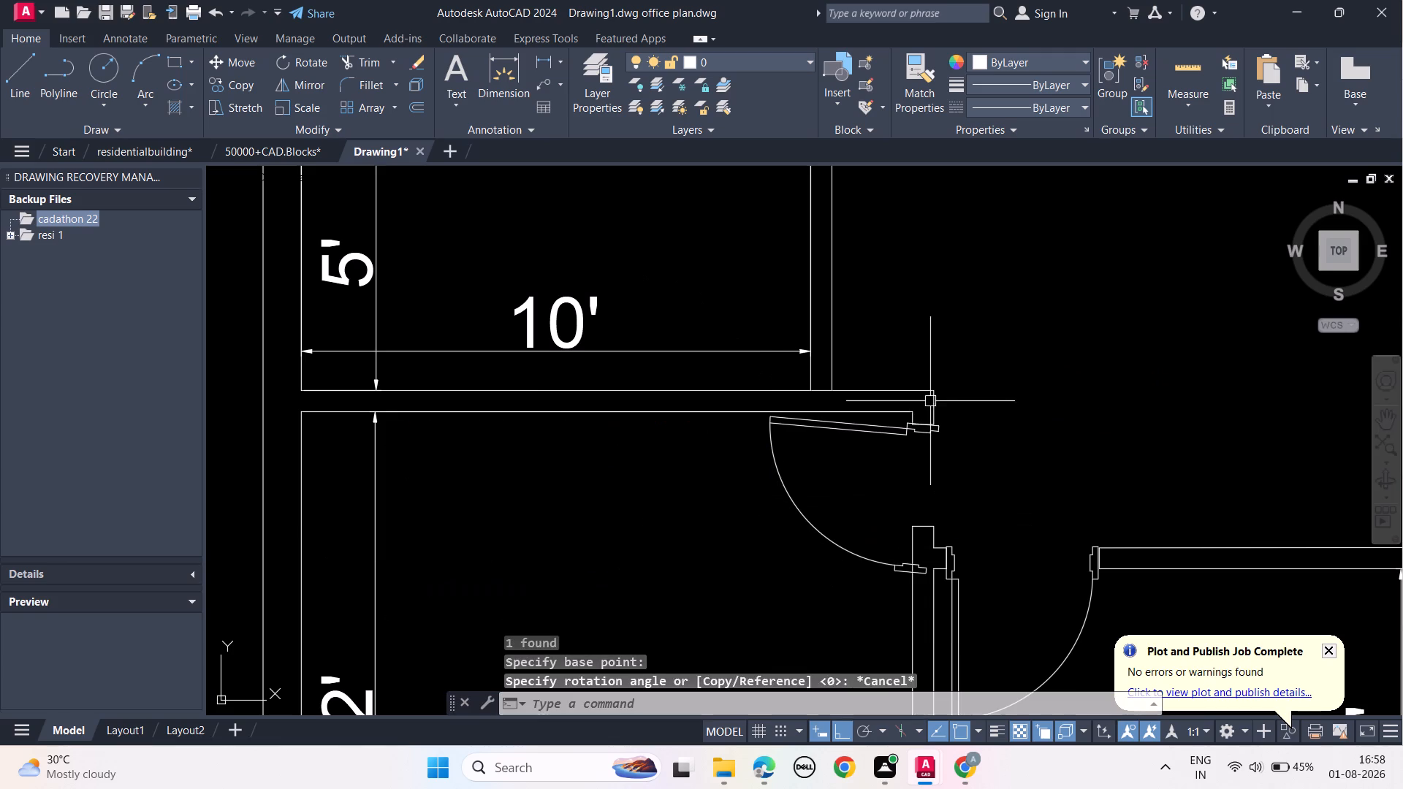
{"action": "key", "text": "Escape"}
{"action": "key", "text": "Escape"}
Delete the slightly tilted door symbol from the opening of the 12' by 12' room.
{"action": "scroll", "coordinate": [931, 400], "scroll_direction": "down", "scroll_amount": 3}
{"action": "middle_click_drag", "start_coordinate": [1014, 394], "coordinate": [618, 533]}
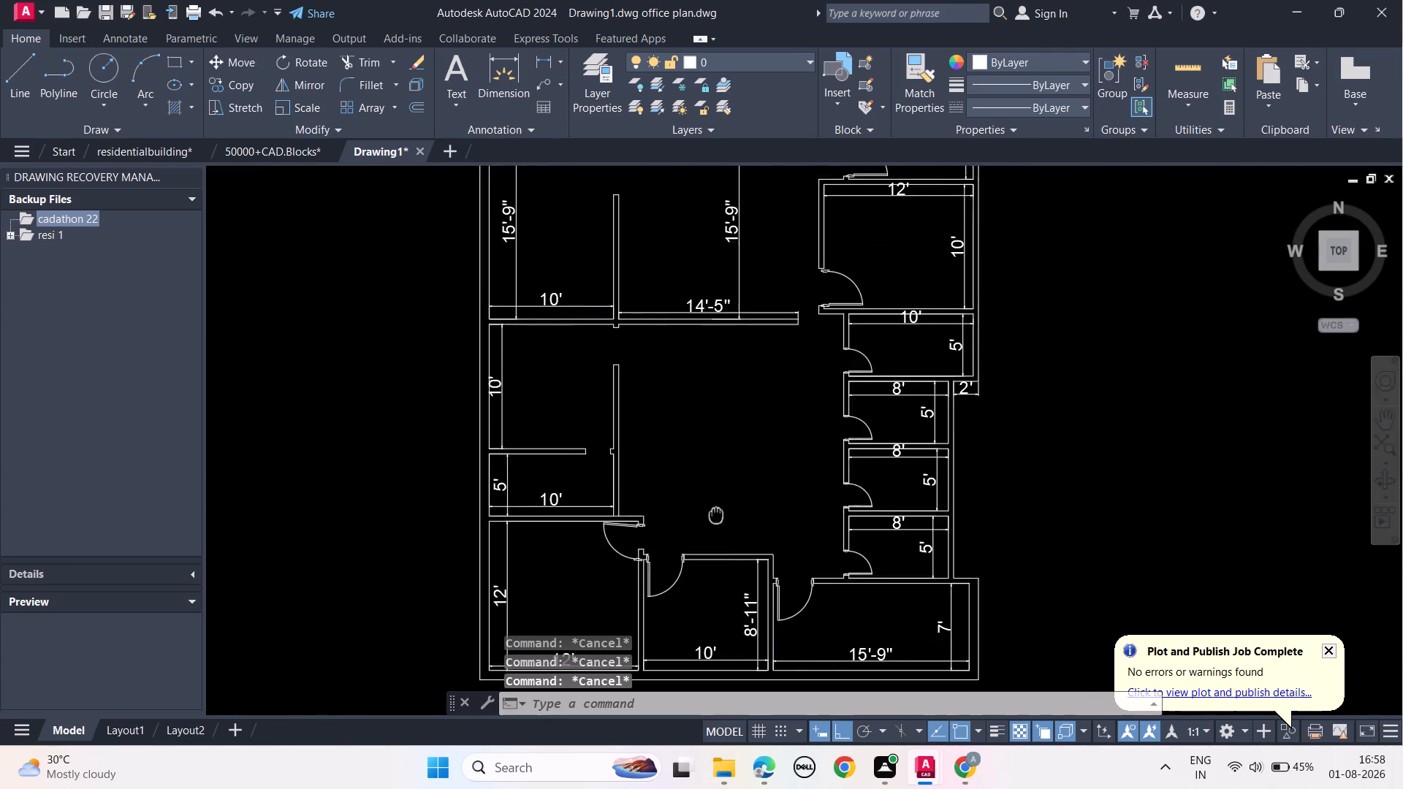
{"action": "middle_click_drag", "start_coordinate": [618, 533], "coordinate": [596, 545]}
{"action": "left_click", "coordinate": [475, 566]}
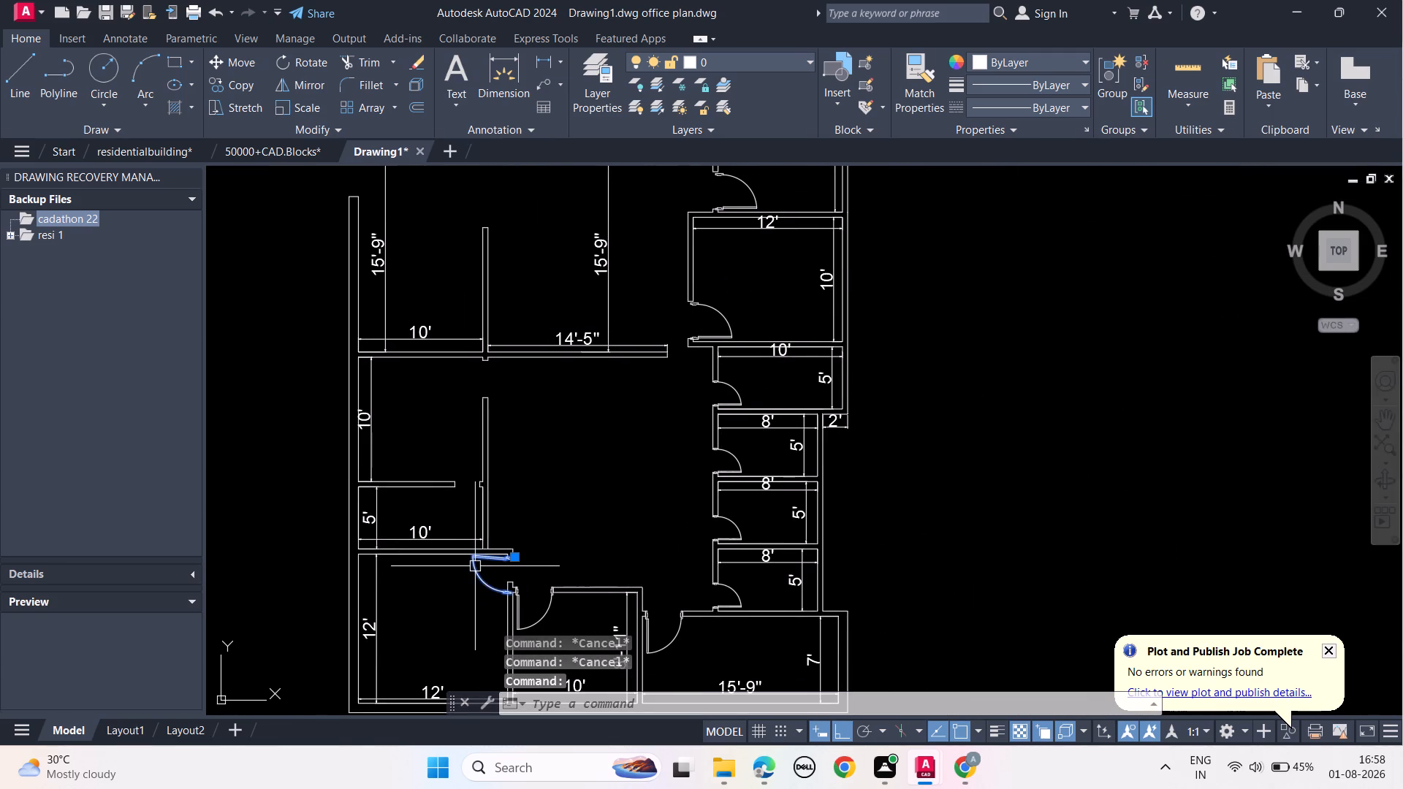
{"action": "key", "text": "Delete"}
Mirror the spare door symbol whose leaf extends left from its lower jamb across a horizontal line through that jamb, keeping the original.
{"action": "scroll", "coordinate": [980, 484], "scroll_direction": "down", "scroll_amount": 1}
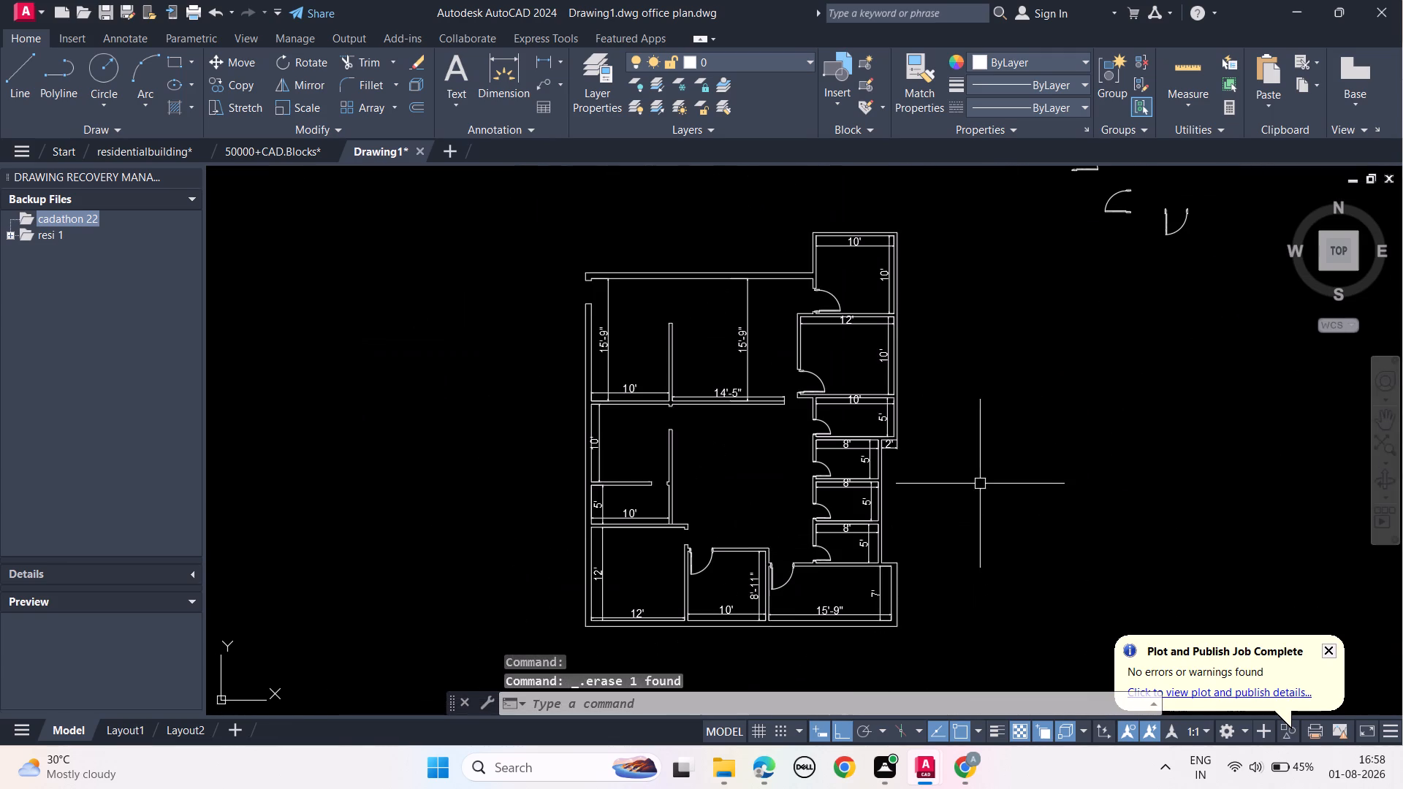
{"action": "middle_click_drag", "start_coordinate": [1000, 466], "coordinate": [807, 685]}
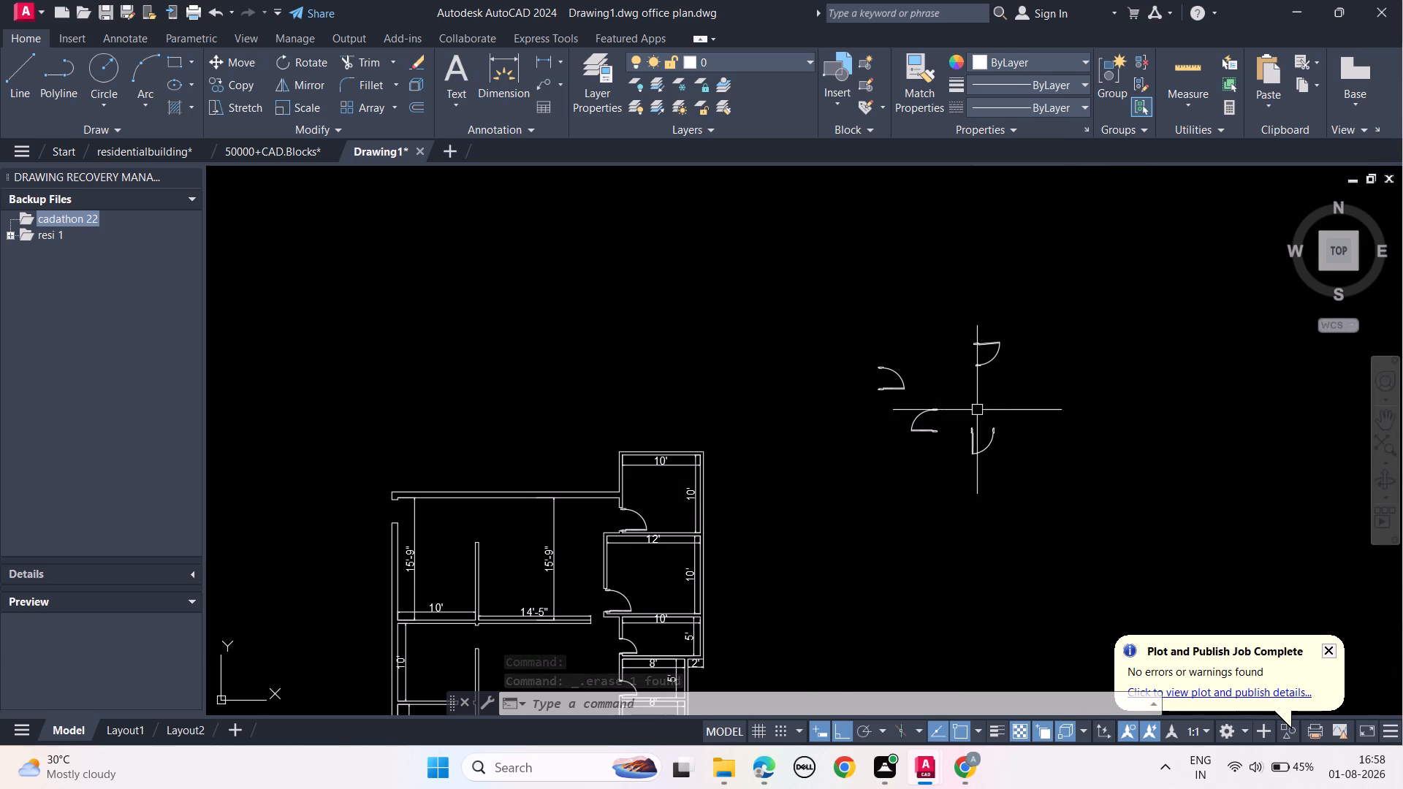
{"action": "middle_click", "coordinate": [1014, 392]}
{"action": "scroll", "coordinate": [1014, 392], "scroll_direction": "up", "scroll_amount": 1}
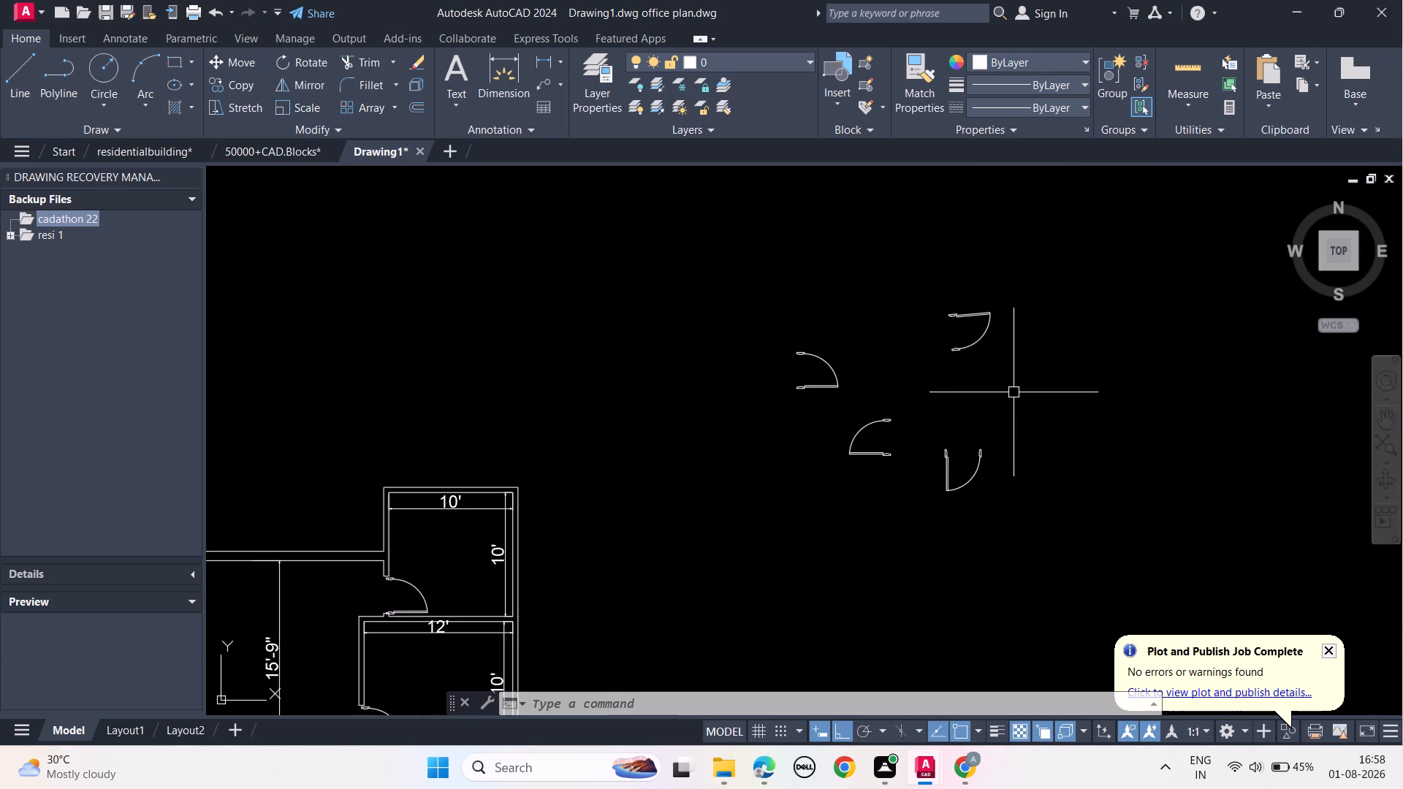
{"action": "scroll", "coordinate": [1016, 382], "scroll_direction": "up", "scroll_amount": 2}
{"action": "middle_click_drag", "start_coordinate": [1016, 373], "coordinate": [1056, 569]}
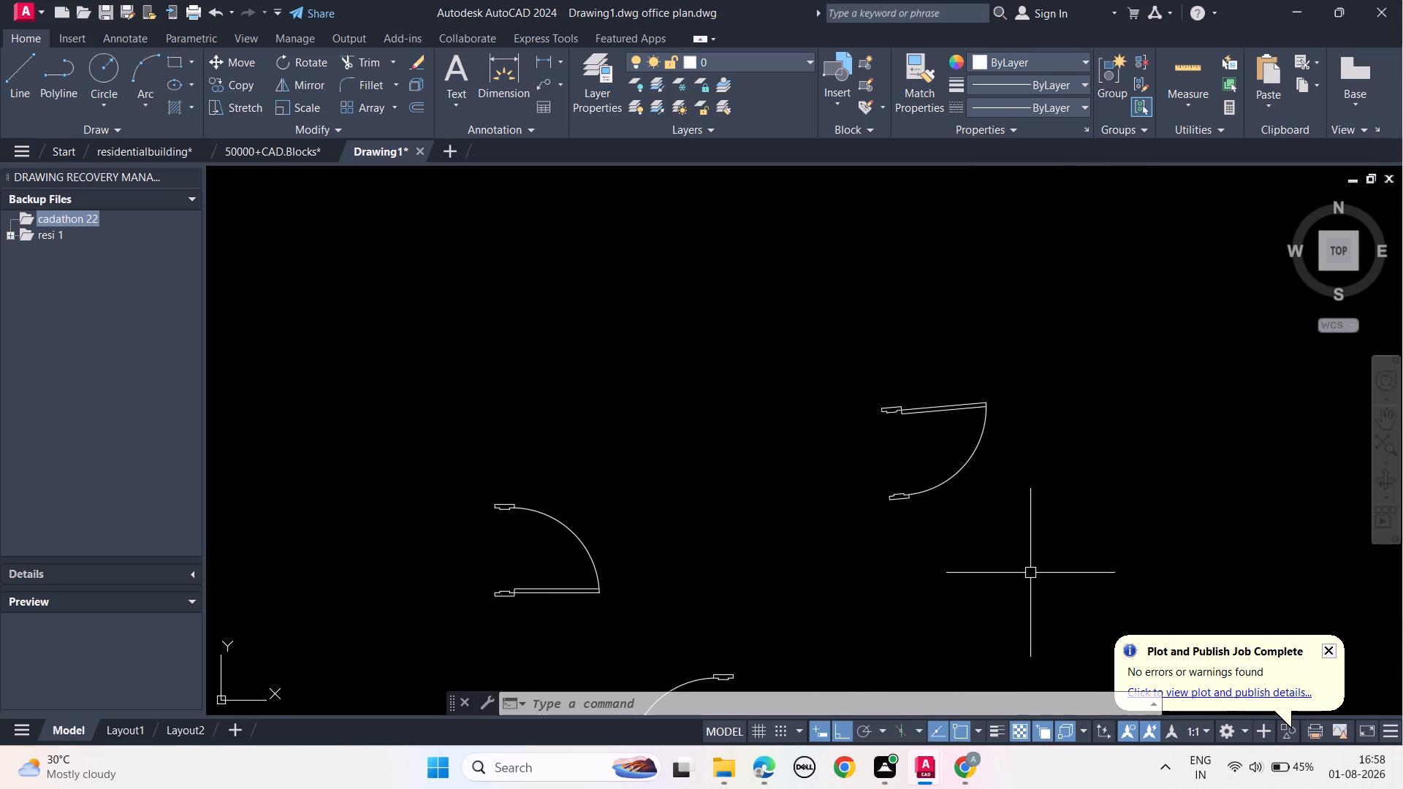
{"action": "middle_click_drag", "start_coordinate": [1030, 567], "coordinate": [1195, 346]}
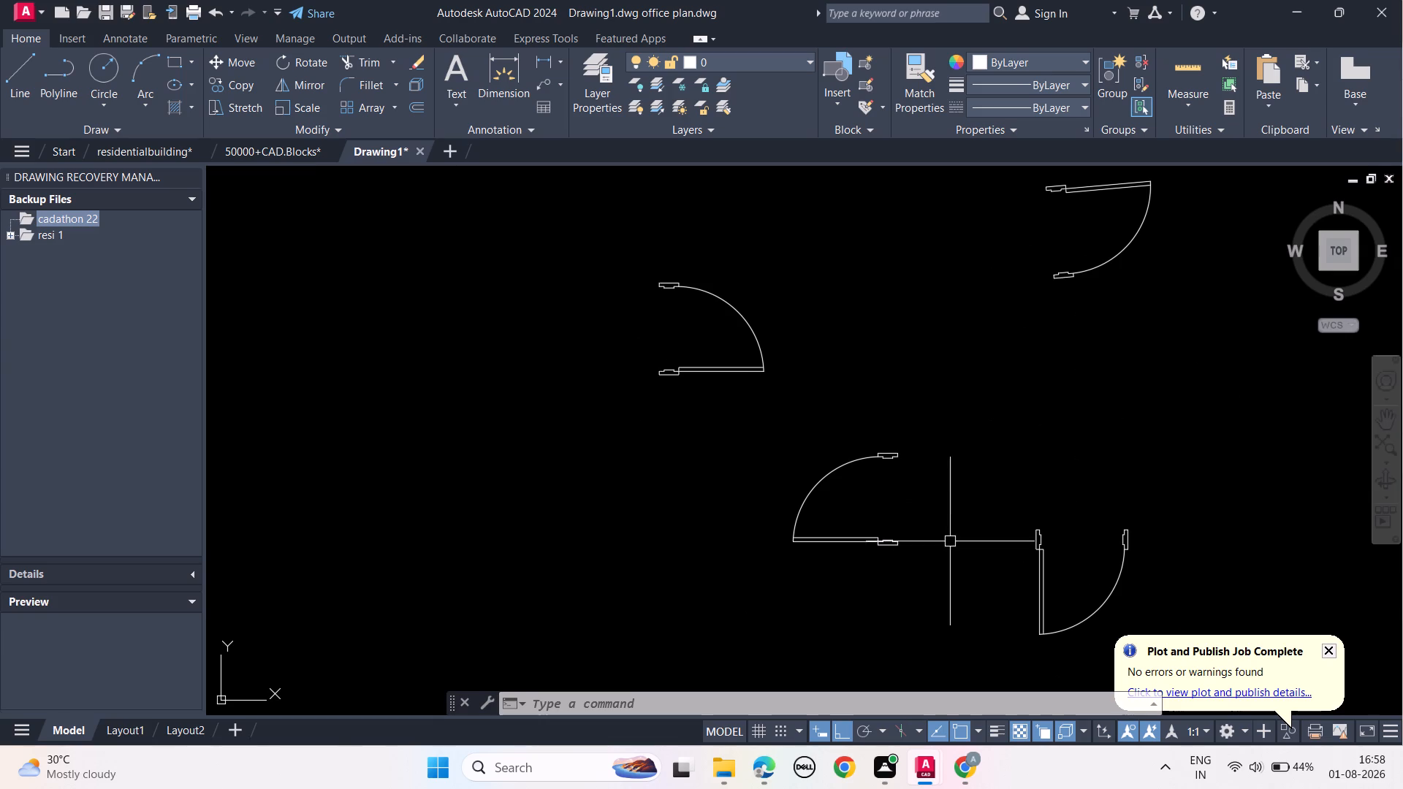
{"action": "left_click", "coordinate": [935, 568]}
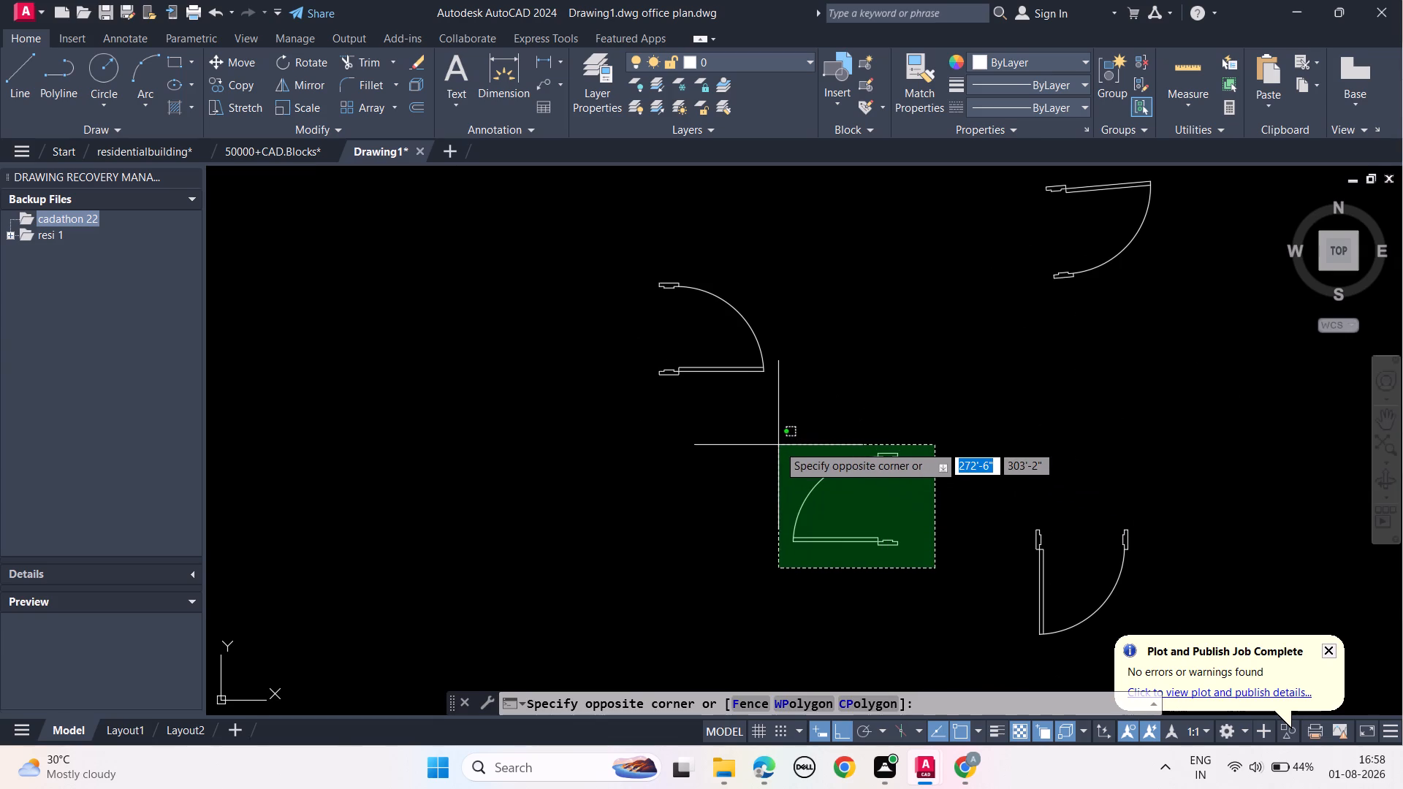
{"action": "left_click", "coordinate": [778, 445]}
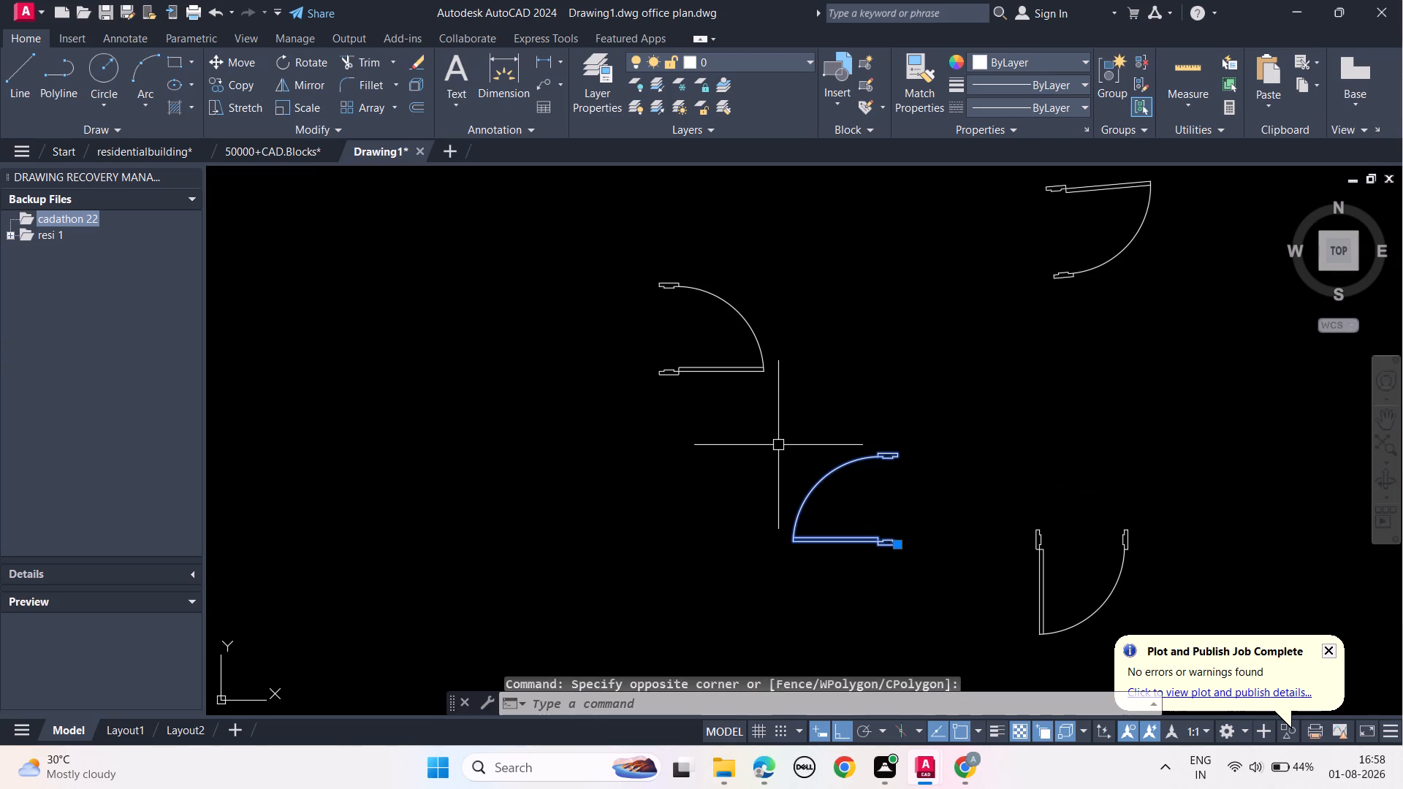
{"action": "type", "text": "MI"}
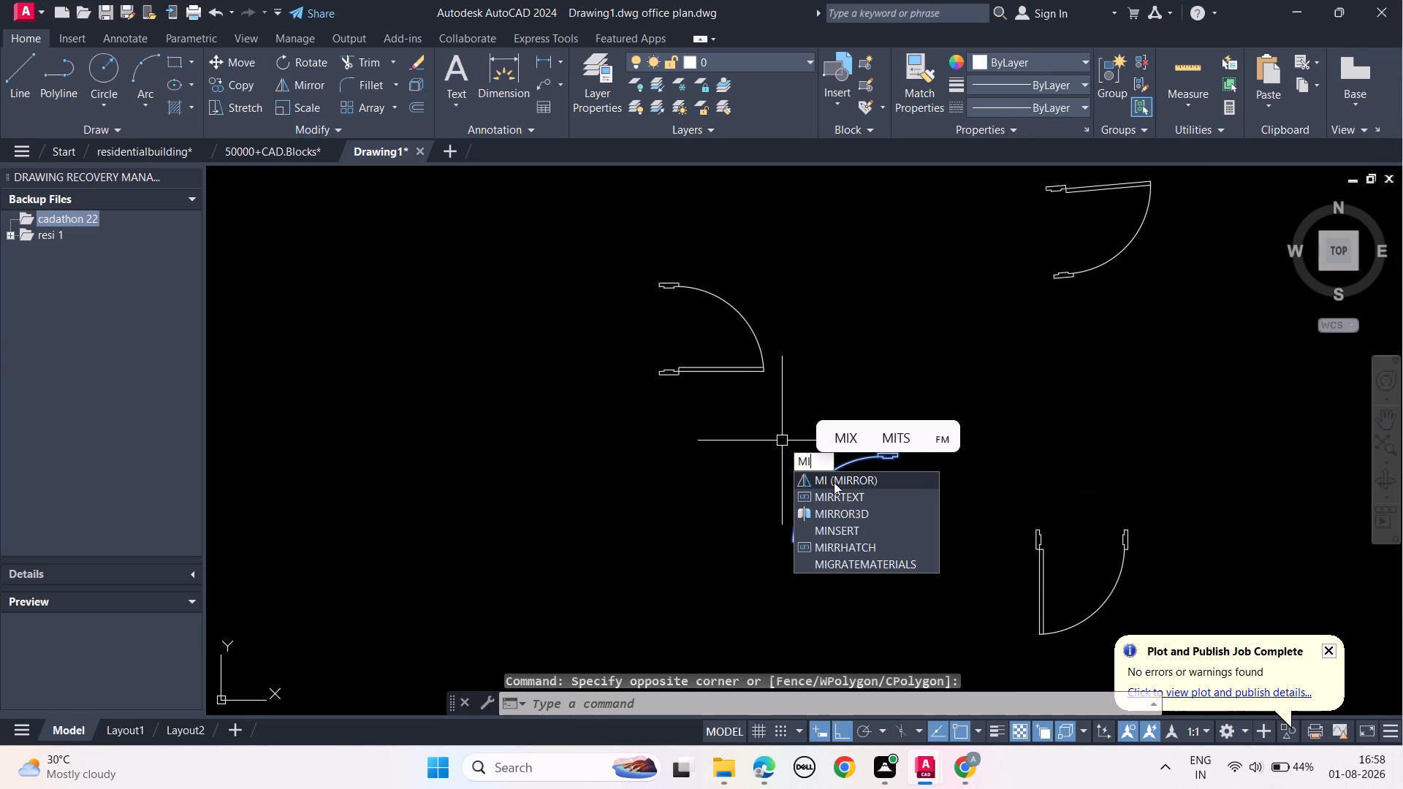
{"action": "left_click", "coordinate": [834, 482]}
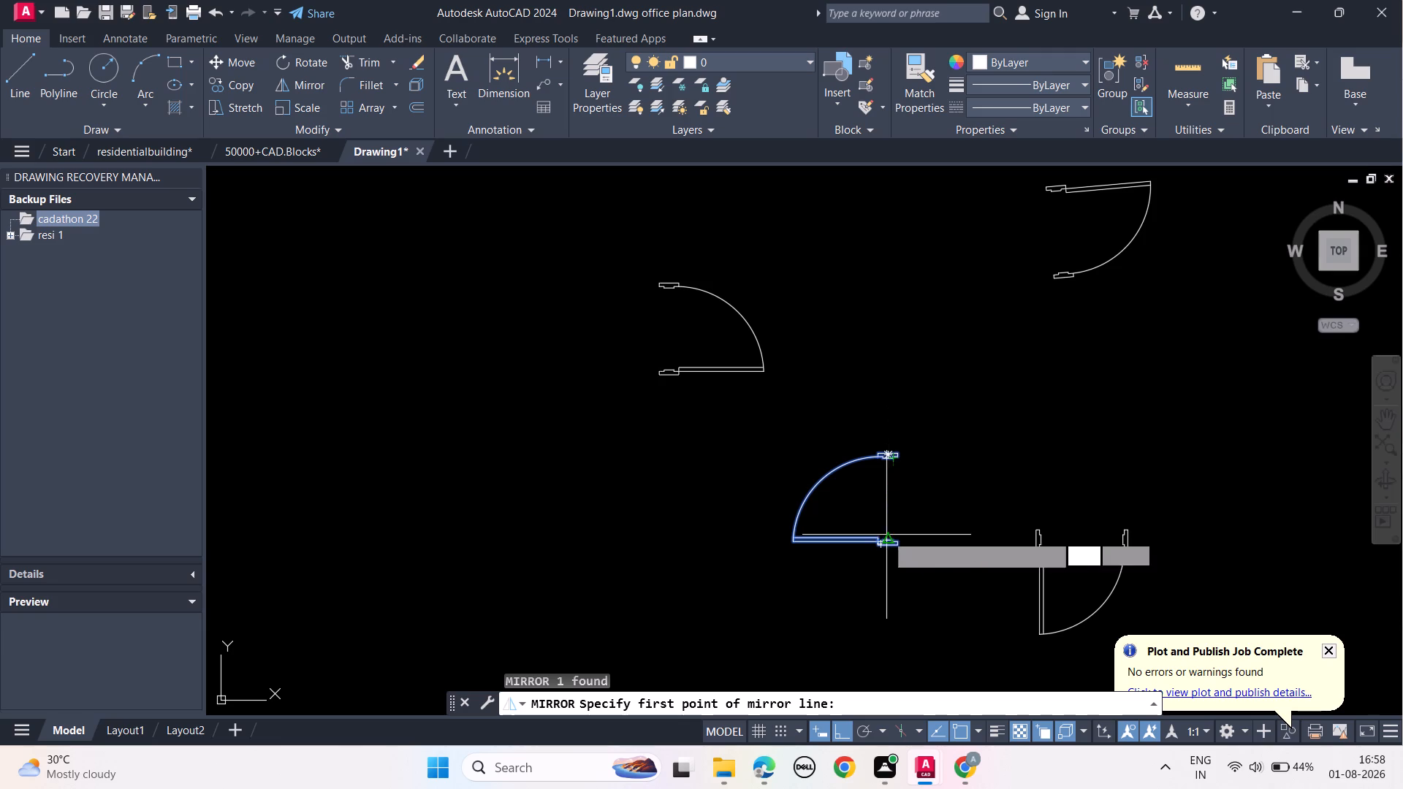
{"action": "left_click", "coordinate": [886, 542]}
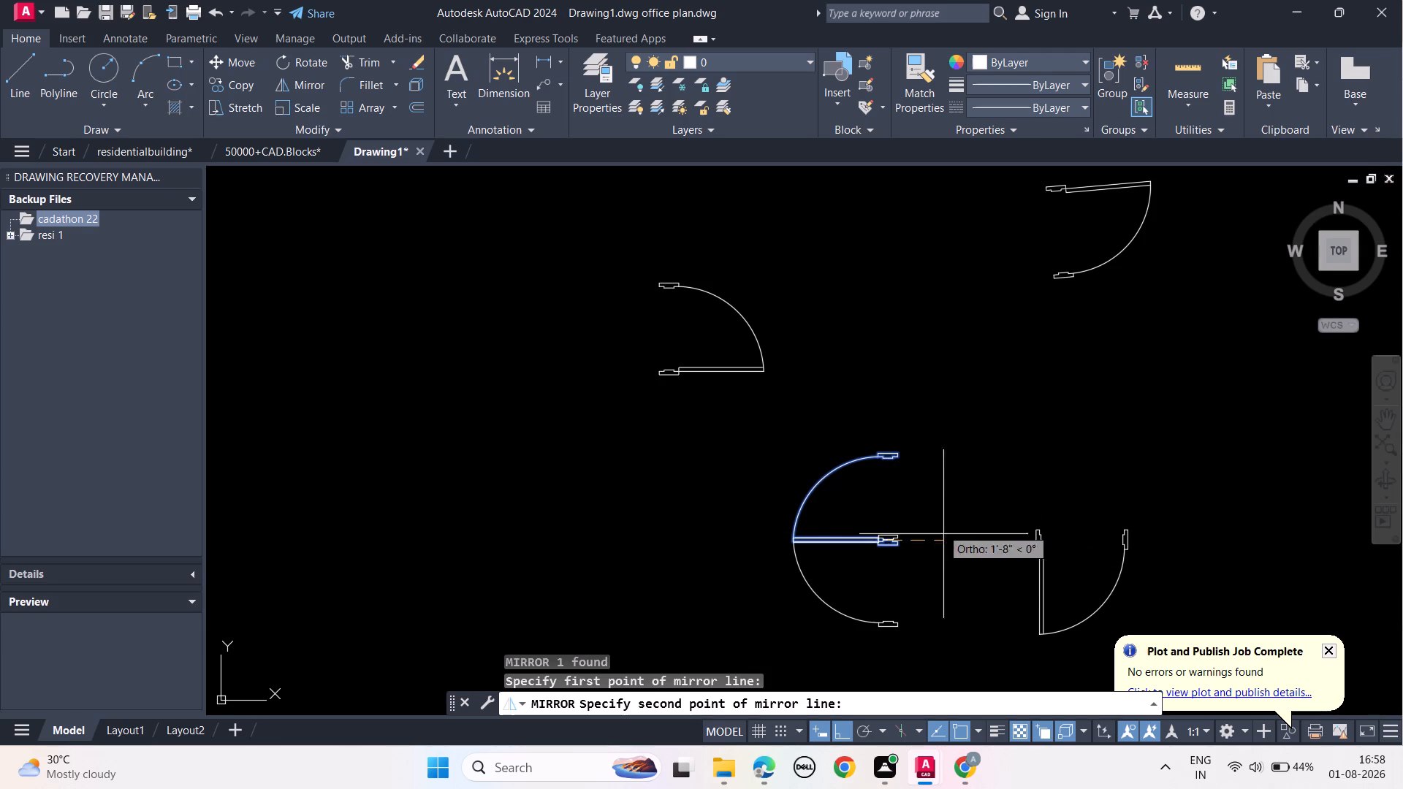
{"action": "left_click", "coordinate": [952, 583]}
{"action": "left_click_drag", "start_coordinate": [997, 645], "coordinate": [952, 583]}
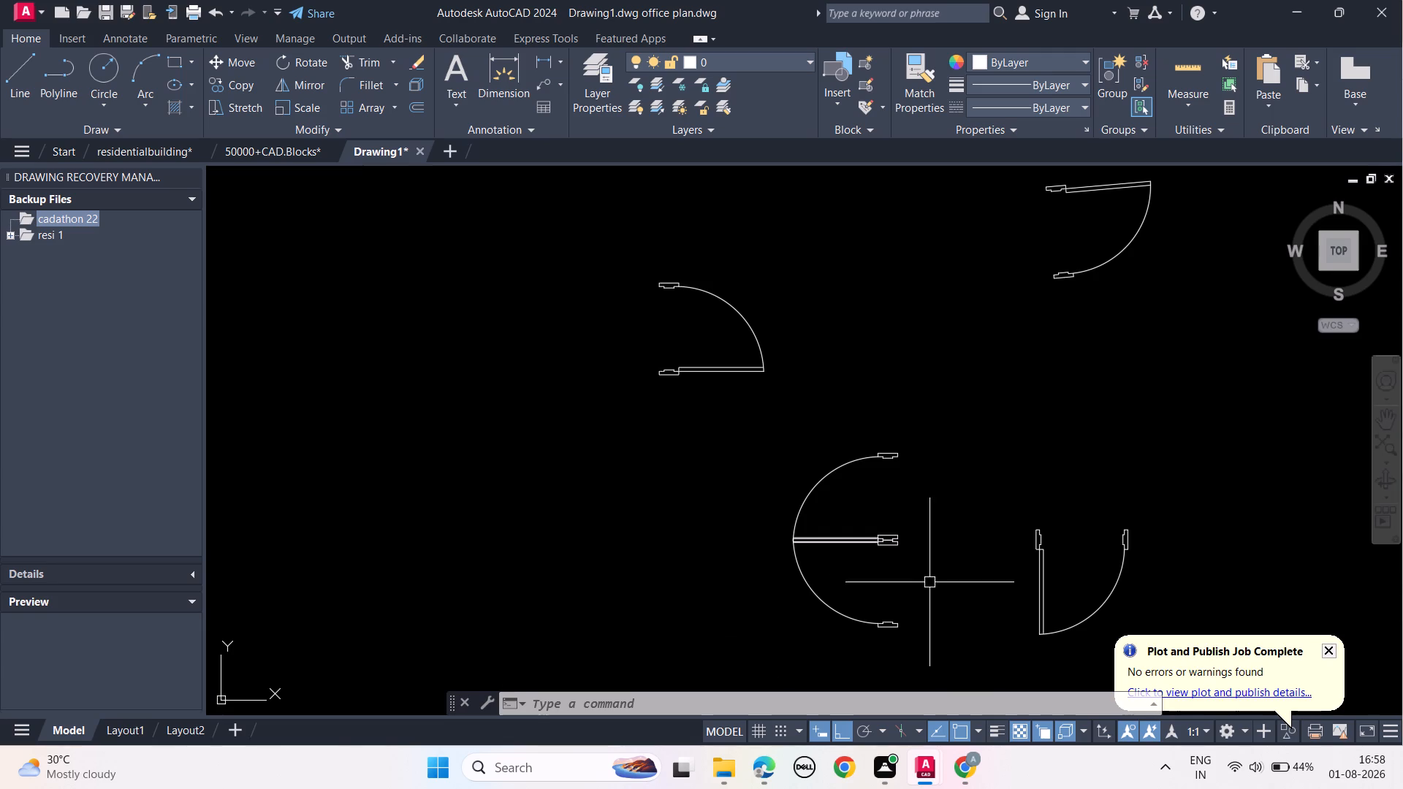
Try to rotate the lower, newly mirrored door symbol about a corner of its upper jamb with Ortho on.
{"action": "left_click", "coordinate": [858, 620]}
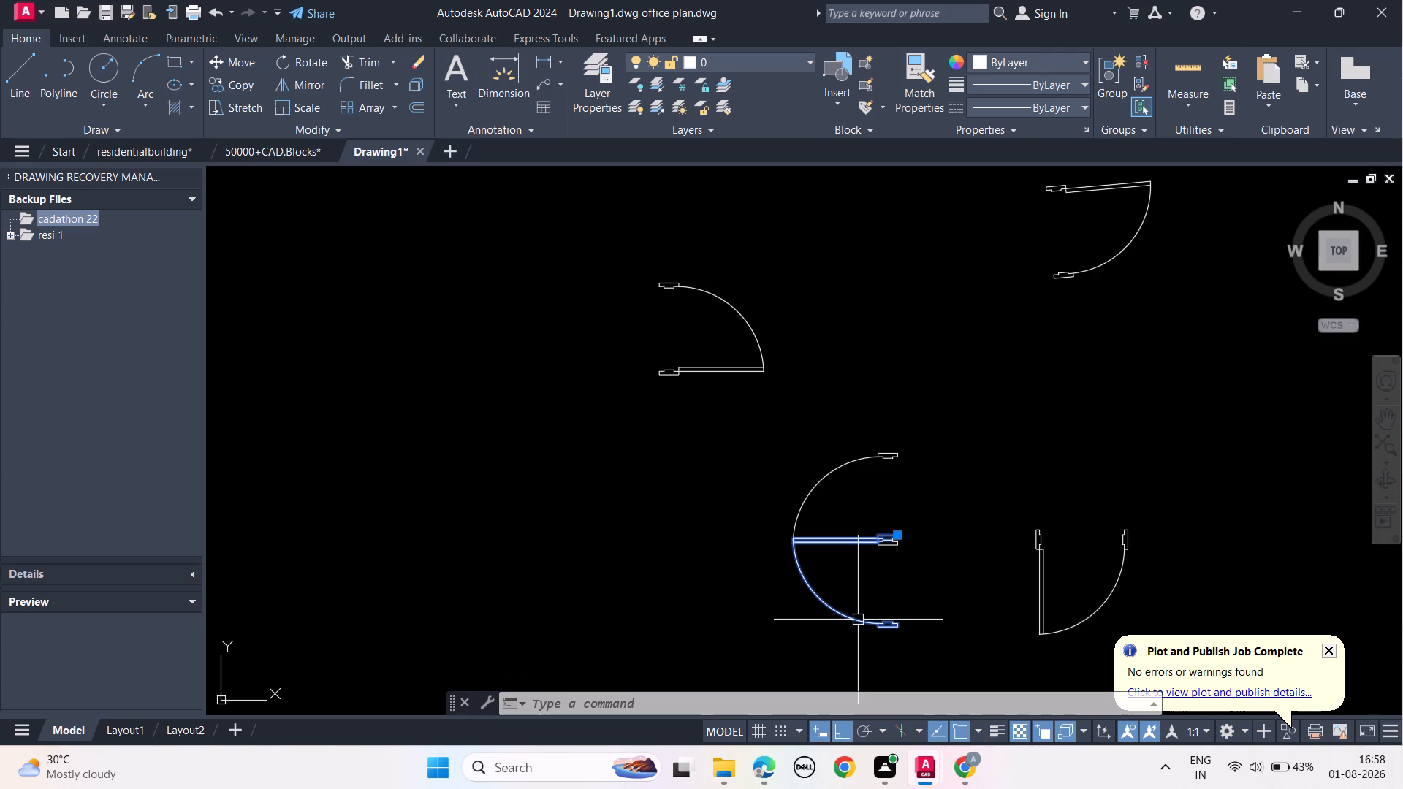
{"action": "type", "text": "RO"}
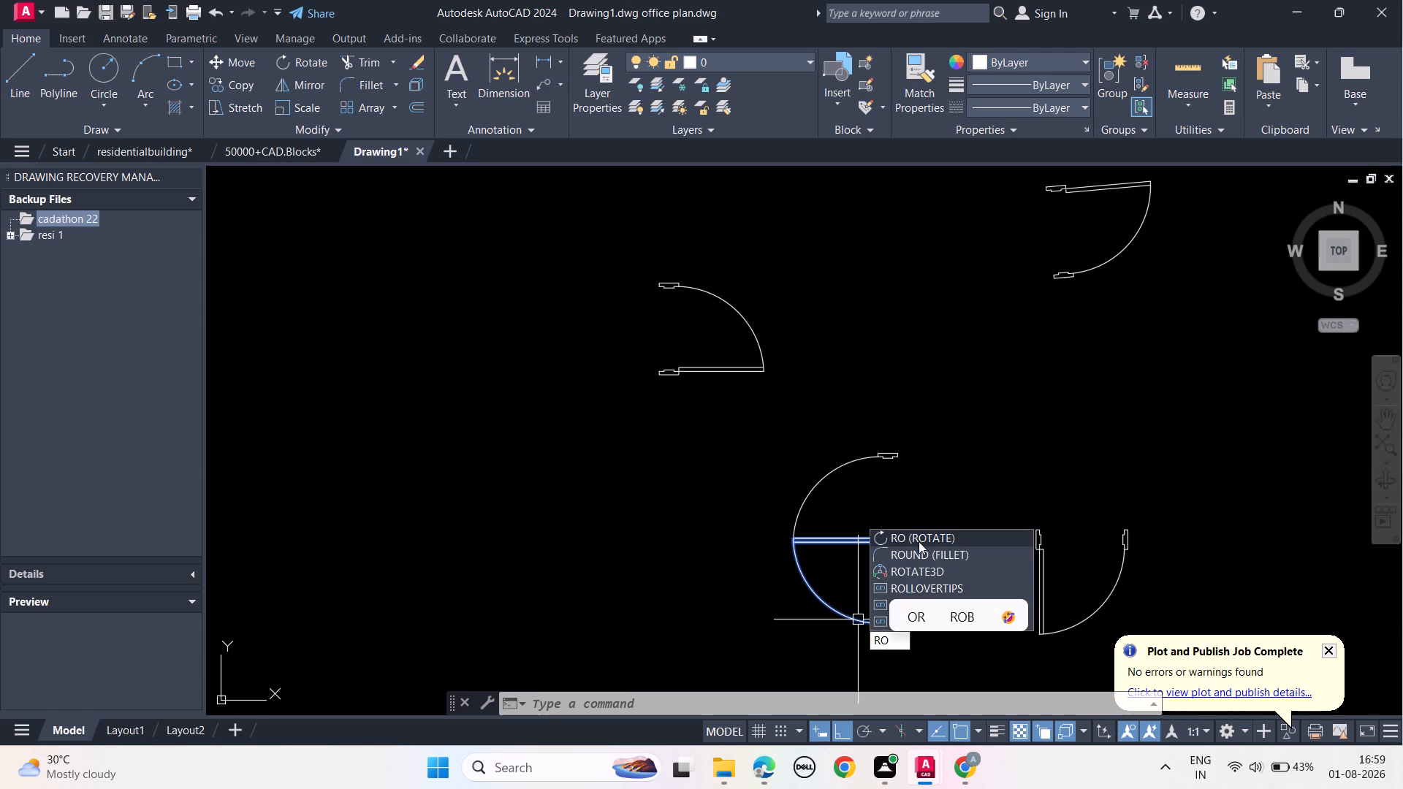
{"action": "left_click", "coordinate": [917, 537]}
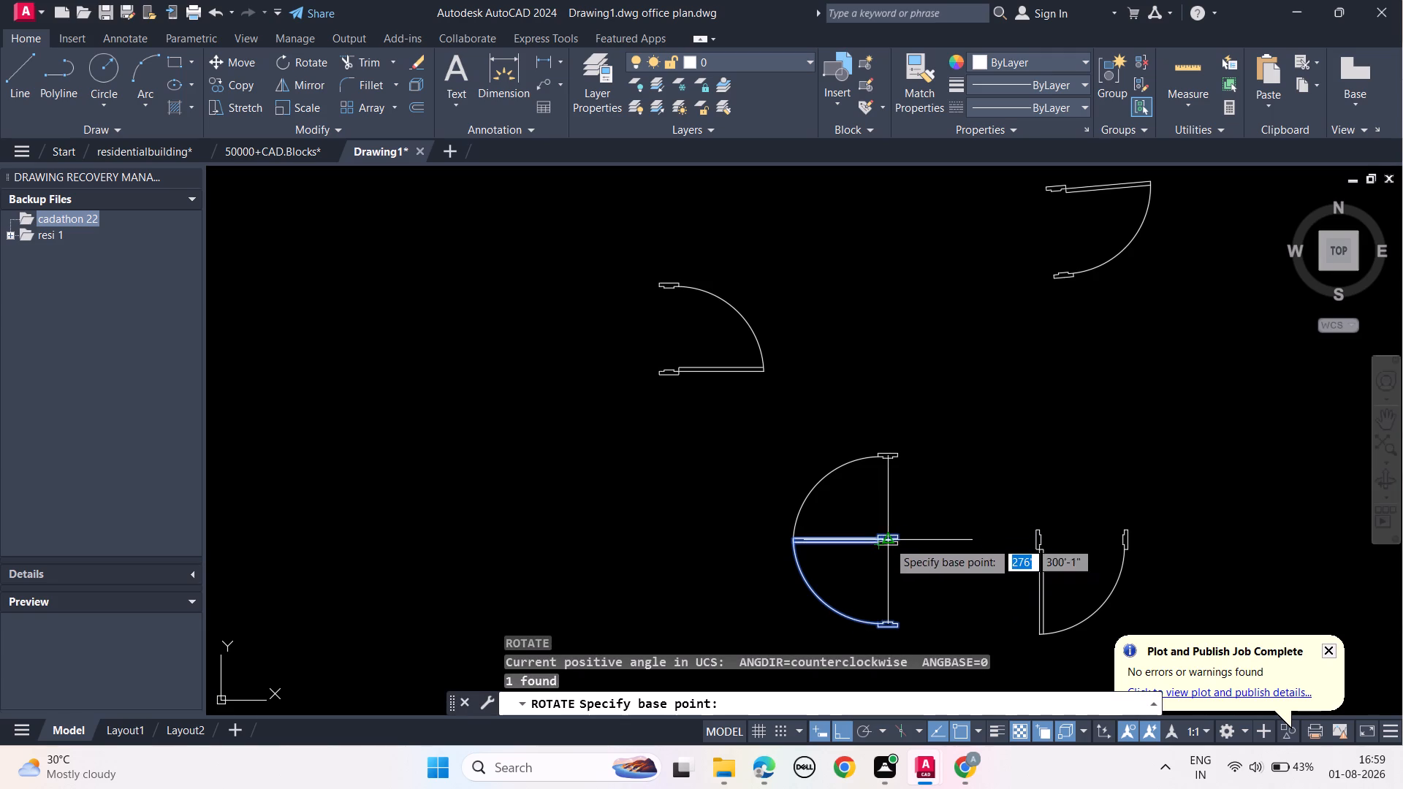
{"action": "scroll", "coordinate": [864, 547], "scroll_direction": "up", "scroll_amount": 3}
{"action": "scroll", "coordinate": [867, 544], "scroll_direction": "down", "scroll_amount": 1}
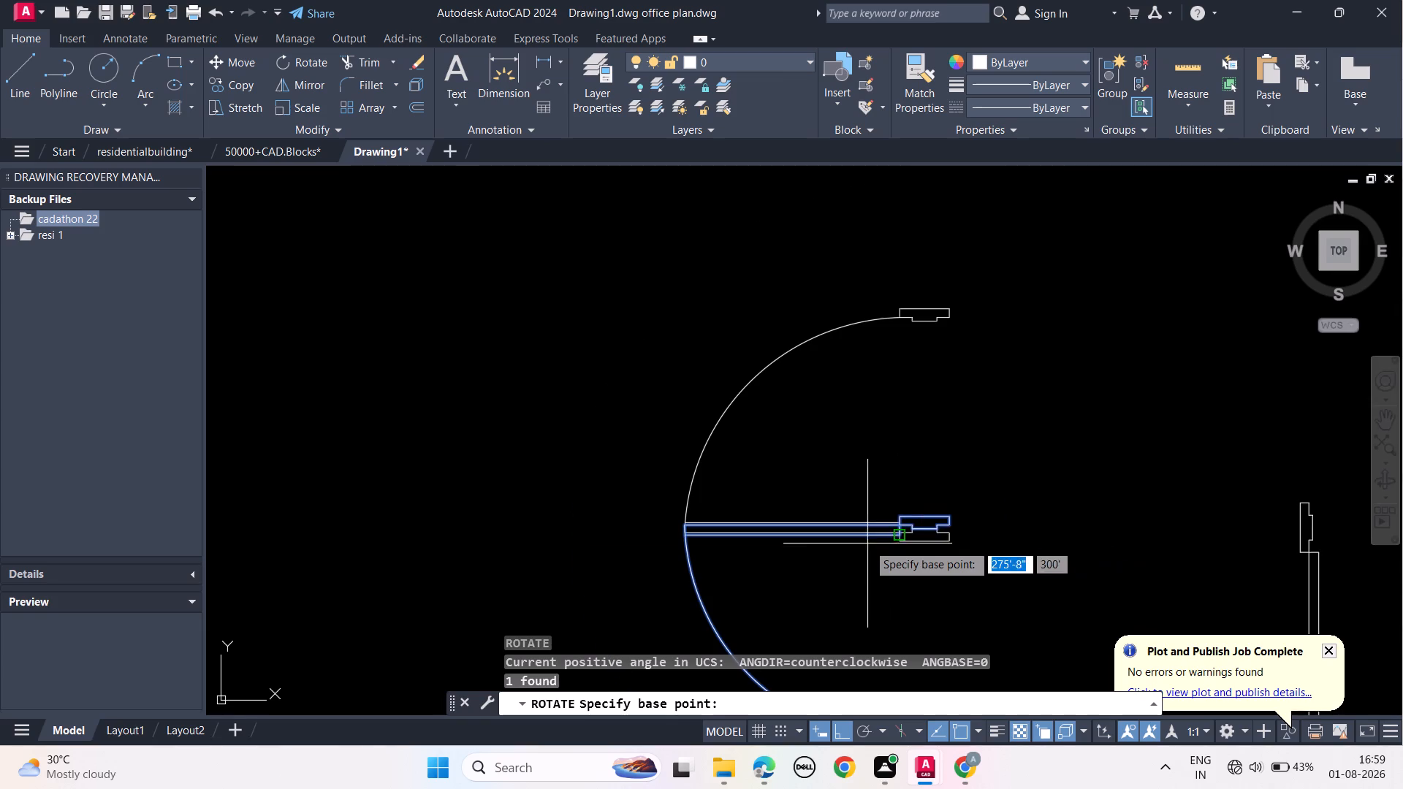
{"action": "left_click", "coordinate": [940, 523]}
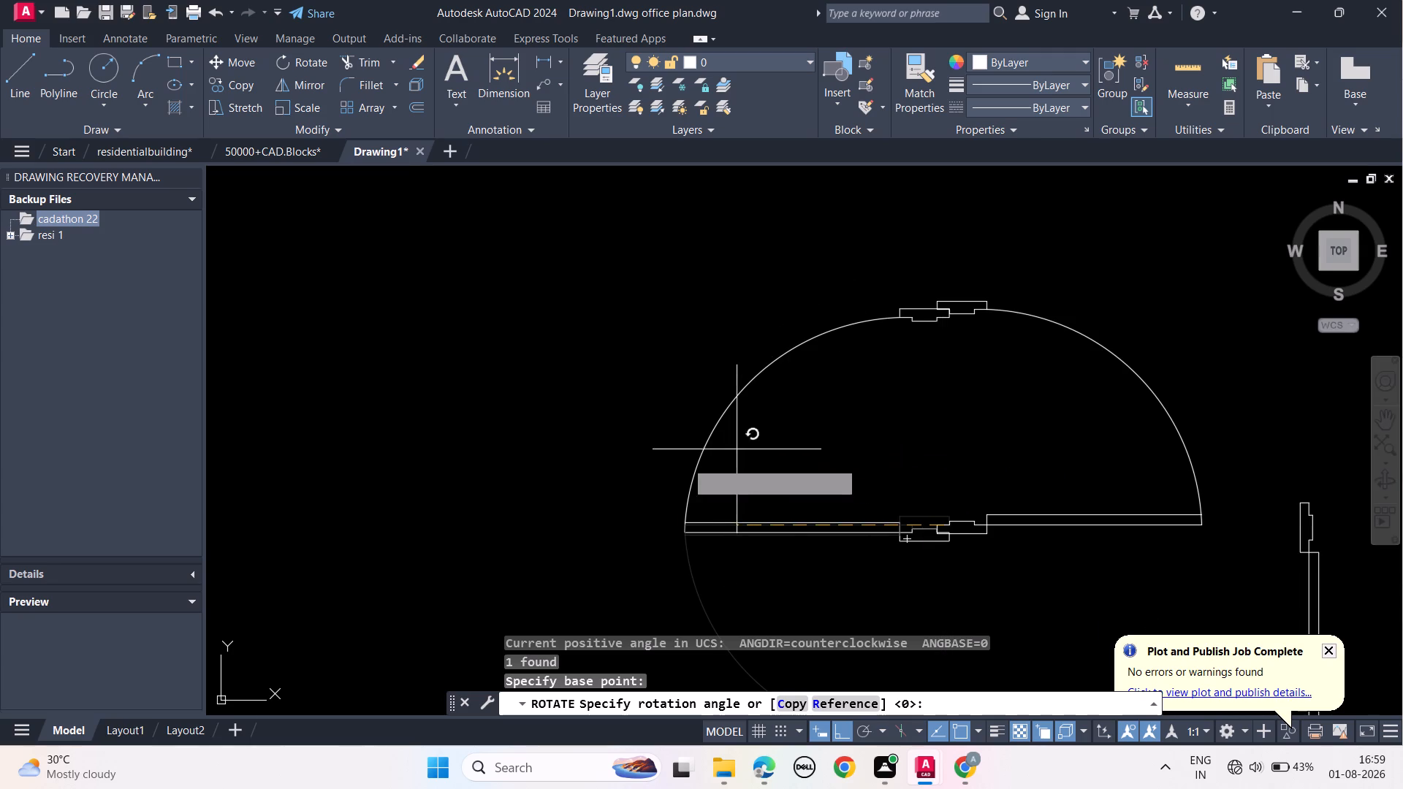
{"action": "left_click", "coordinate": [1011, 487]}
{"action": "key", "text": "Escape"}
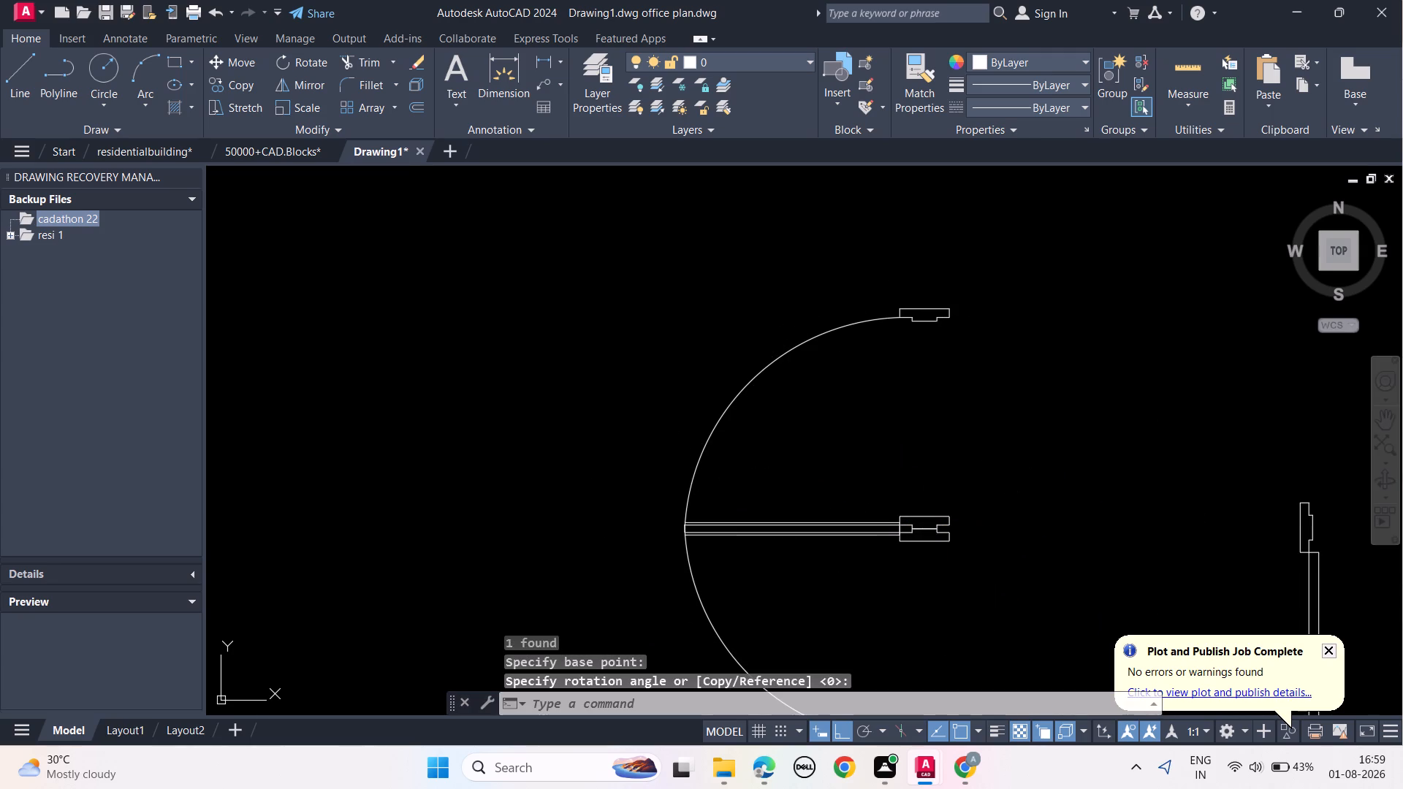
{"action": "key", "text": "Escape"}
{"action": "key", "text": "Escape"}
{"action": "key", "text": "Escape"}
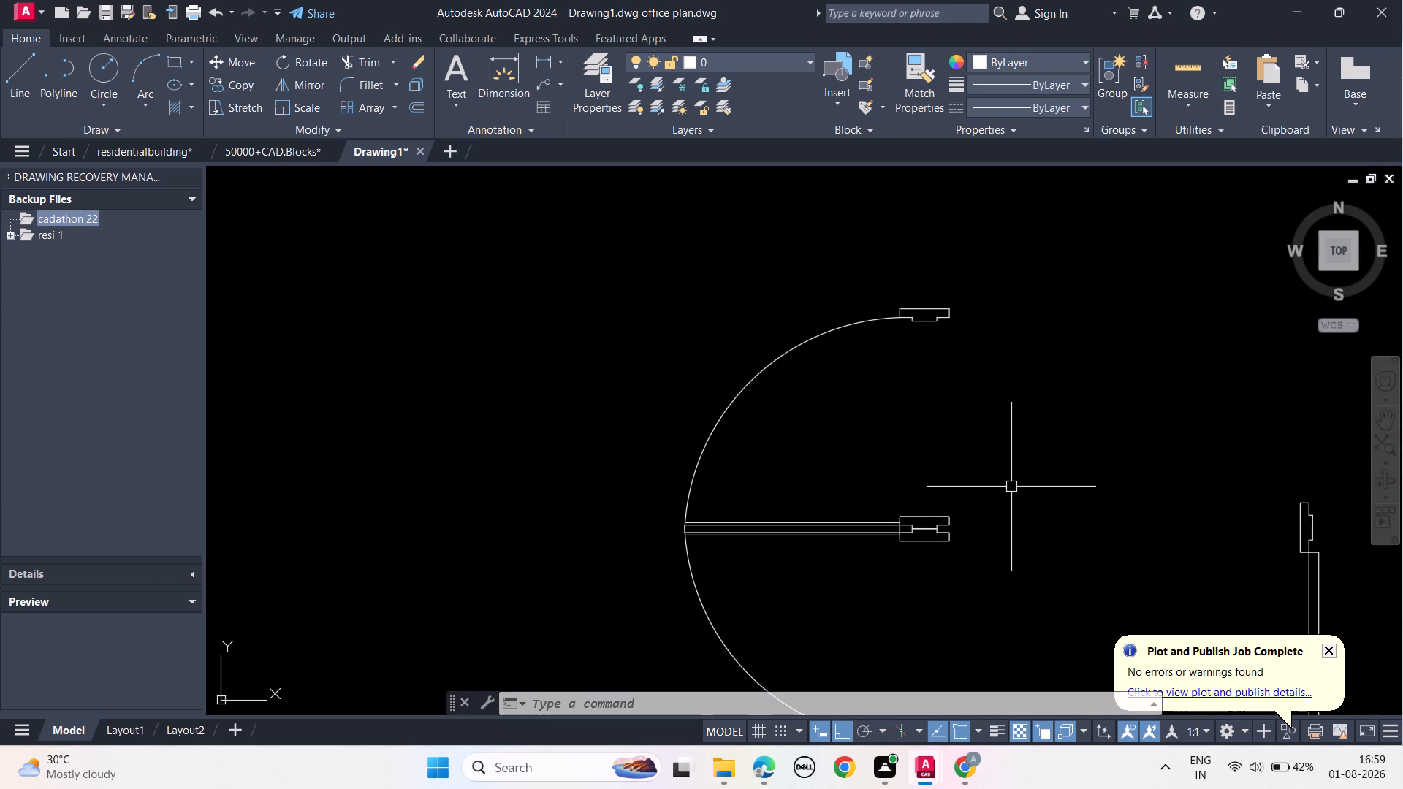
Delete the lower mirrored door symbol, keeping the original whose leaf extends left from its lower jamb.
{"action": "scroll", "coordinate": [1011, 487], "scroll_direction": "down", "scroll_amount": 2}
{"action": "middle_click_drag", "start_coordinate": [995, 550], "coordinate": [940, 449]}
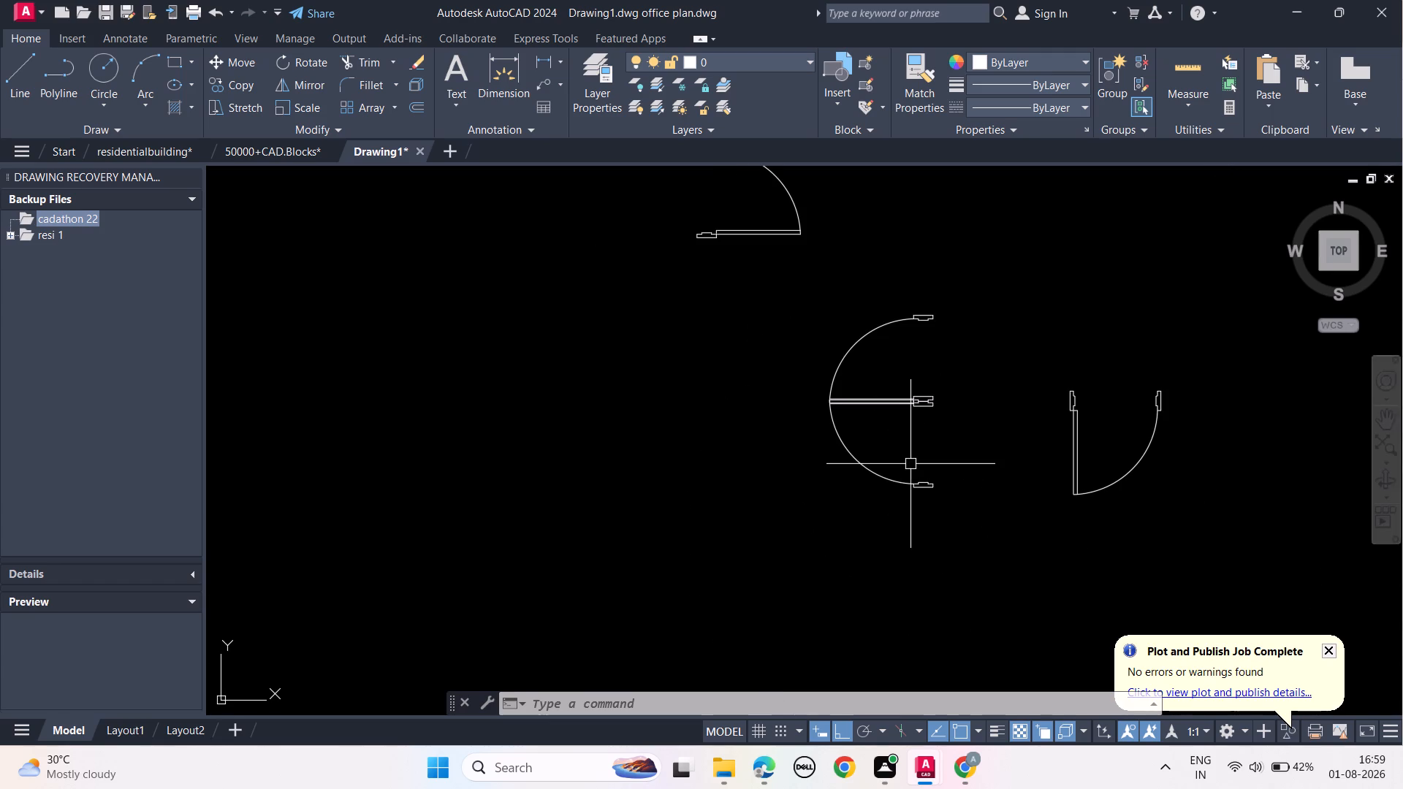
{"action": "left_click", "coordinate": [873, 462]}
{"action": "left_click", "coordinate": [862, 473]}
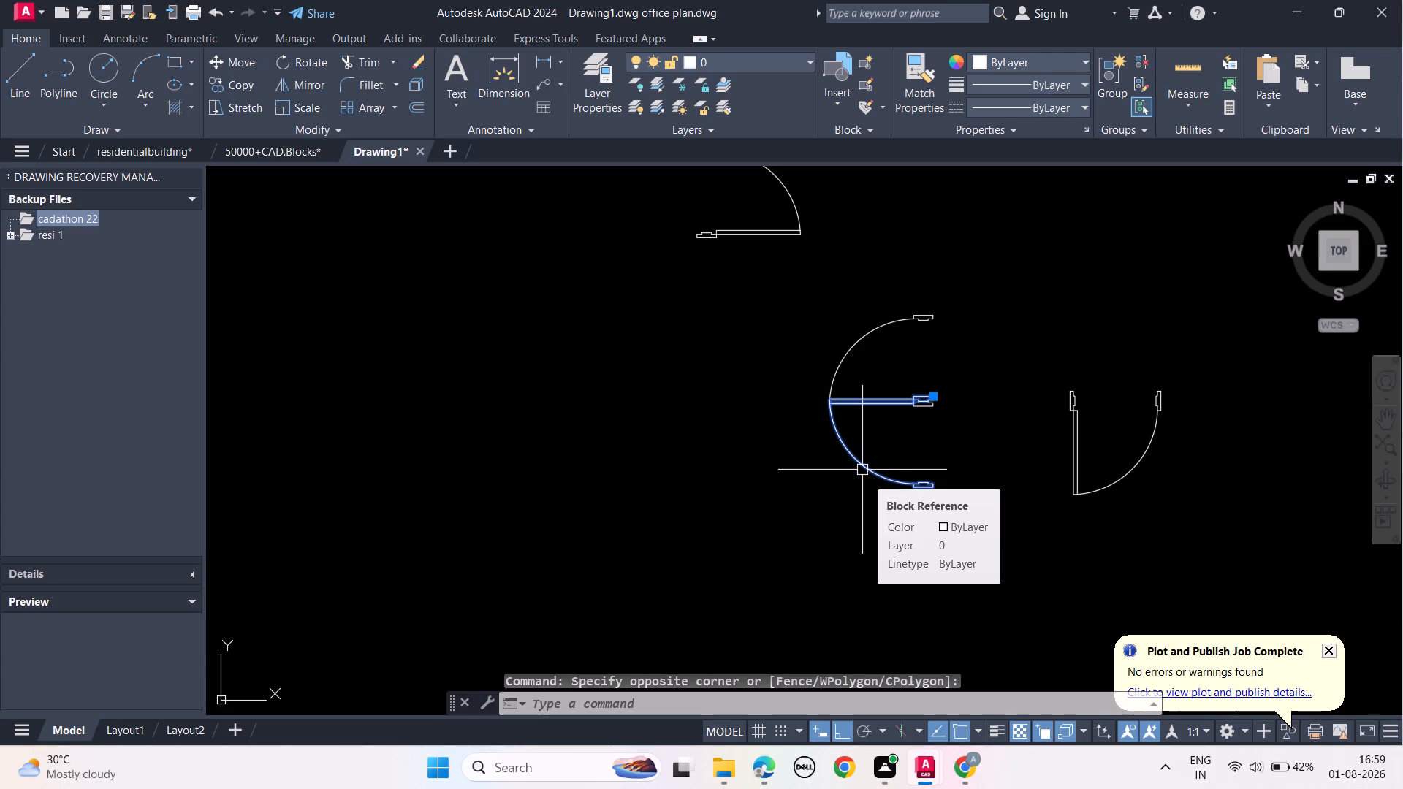
{"action": "key", "text": "Delete"}
{"action": "middle_click_drag", "start_coordinate": [976, 478], "coordinate": [896, 528]}
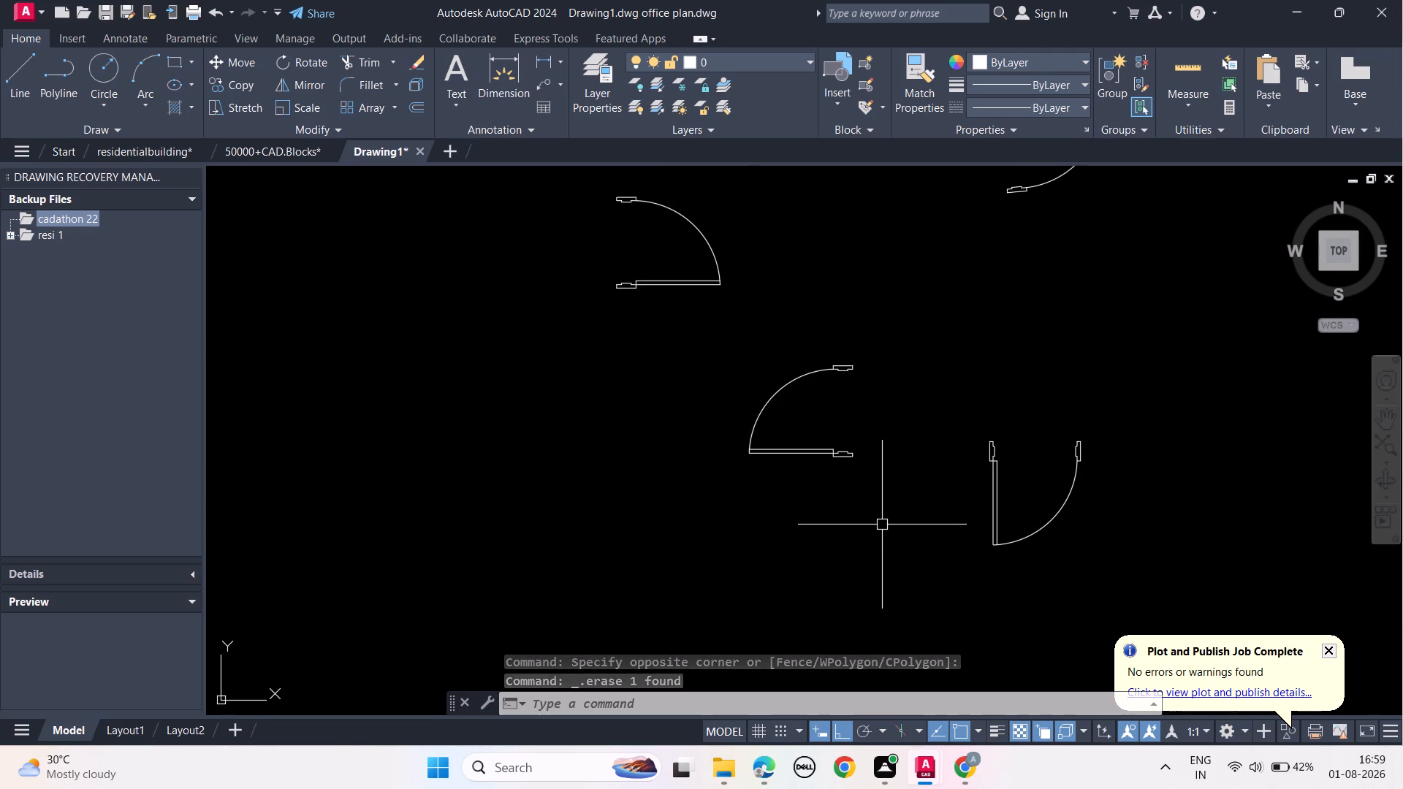